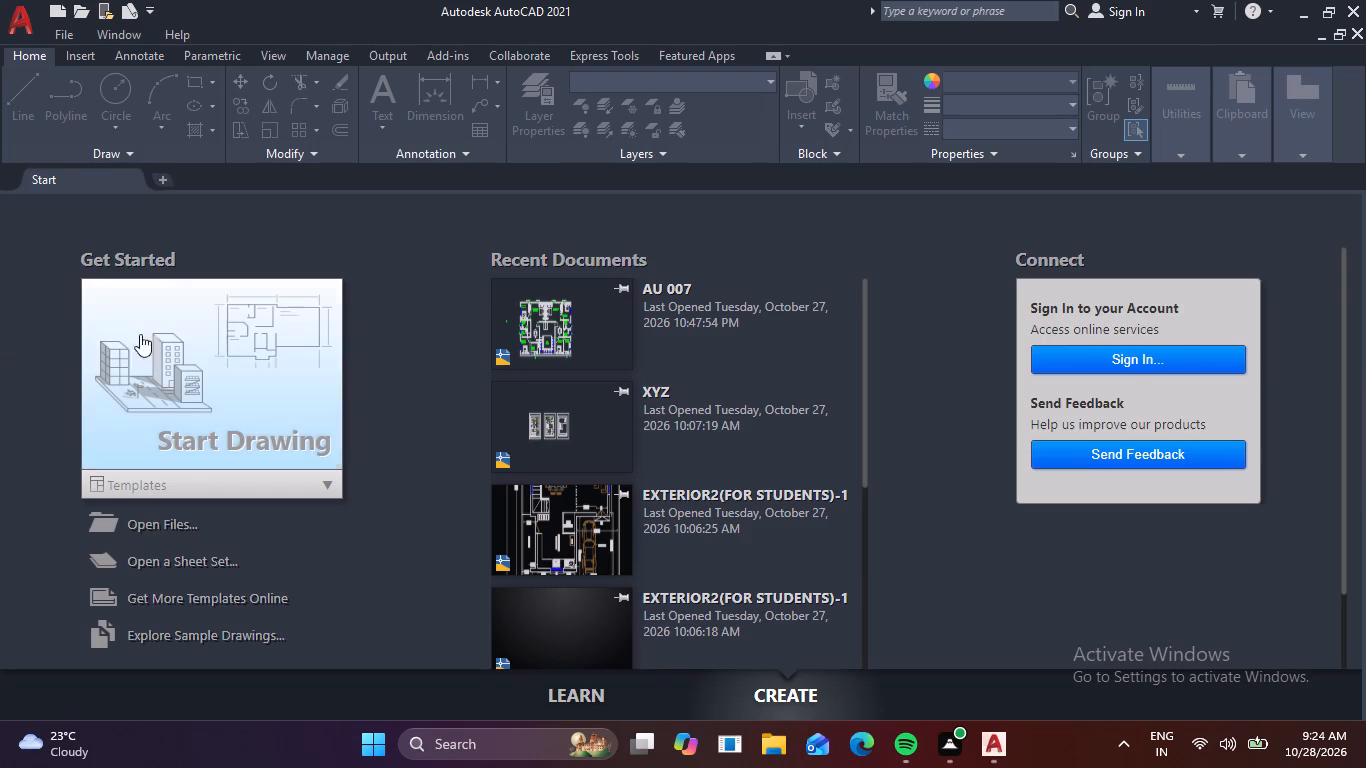
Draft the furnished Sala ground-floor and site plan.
Start a new blank drawing.
left_click(170, 333)
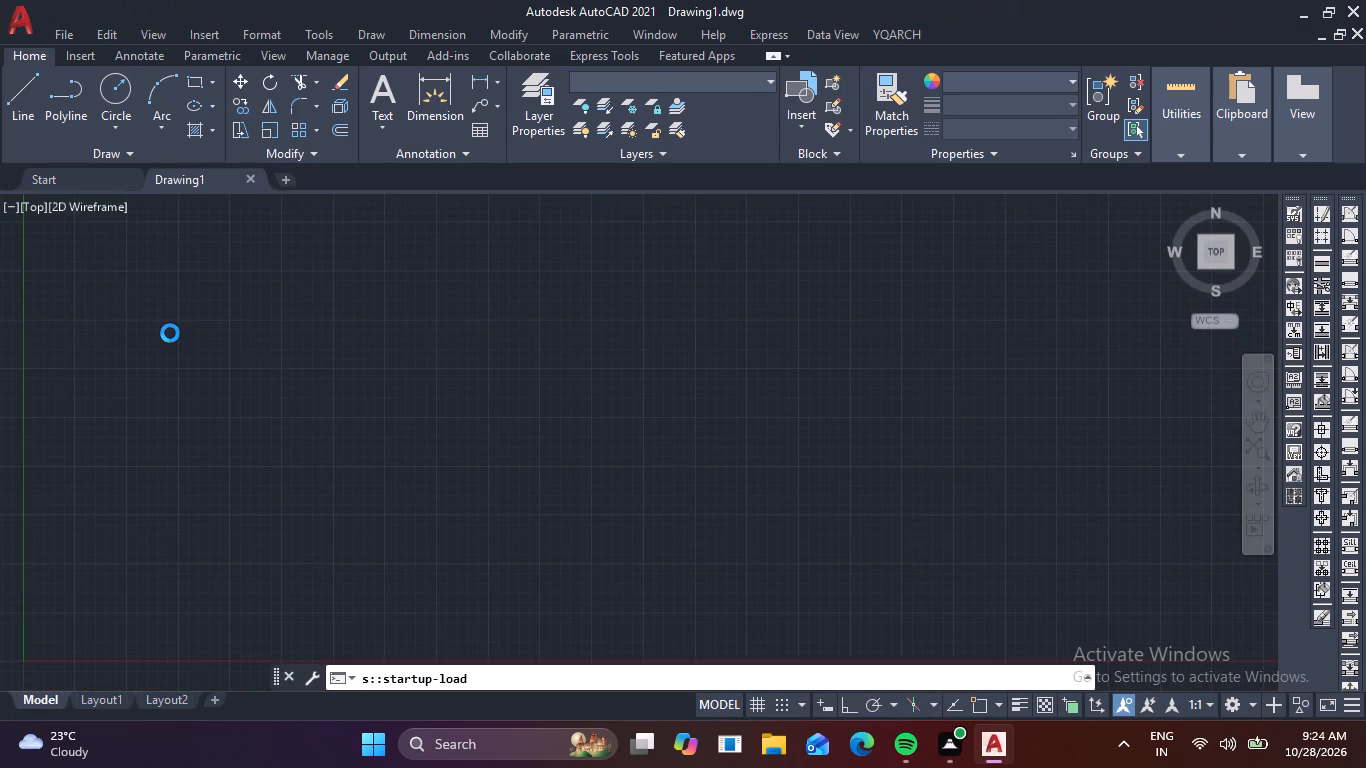
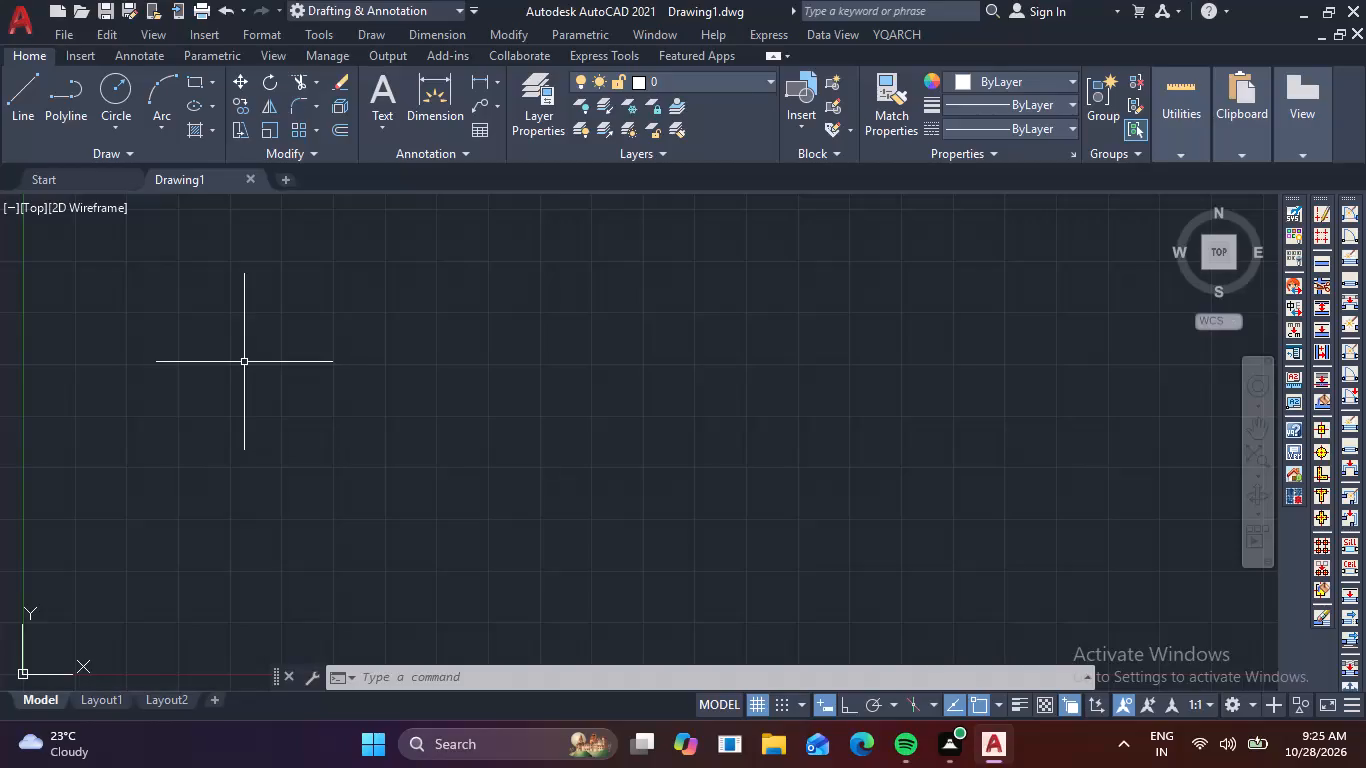
Configure the drawing units to Architectural length type with a precision of 0'-0 1/4".
key("u")
type("n")
key("space")
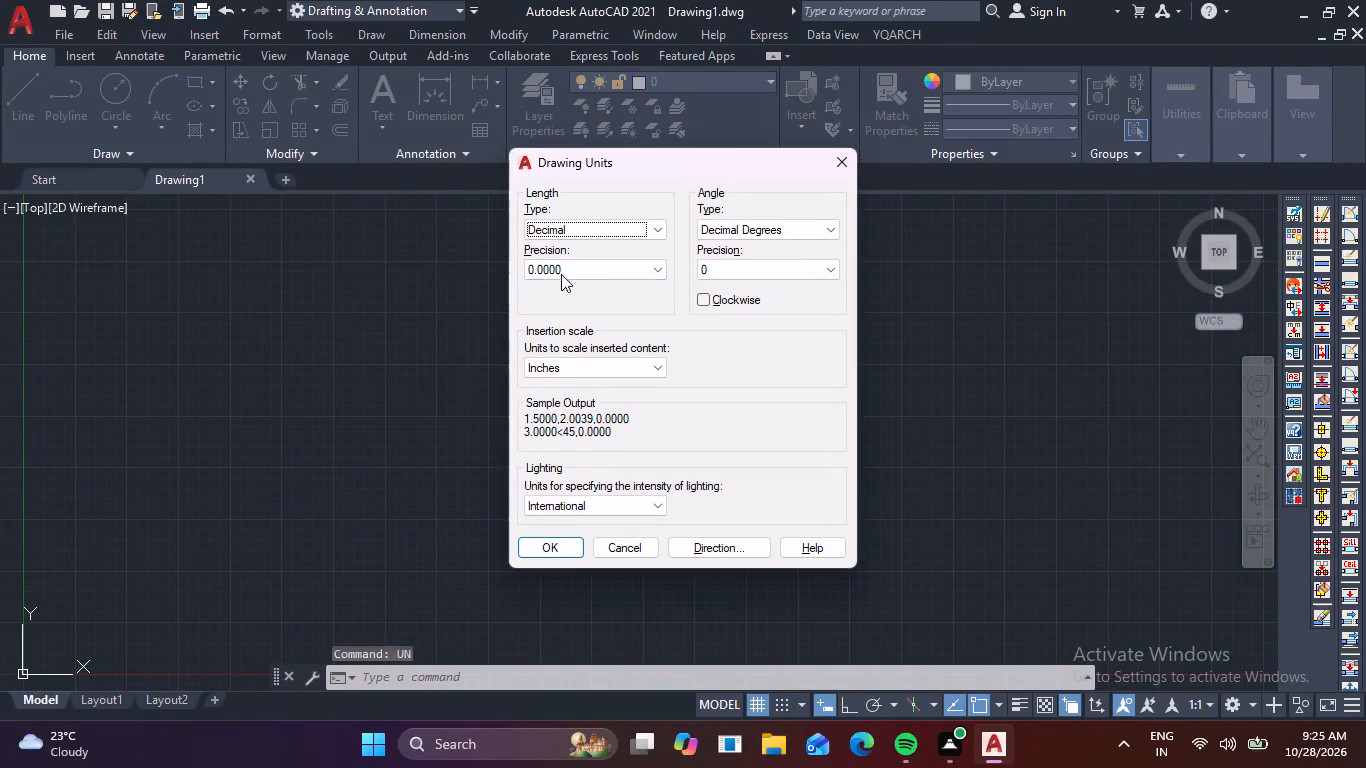
left_click(656, 232)
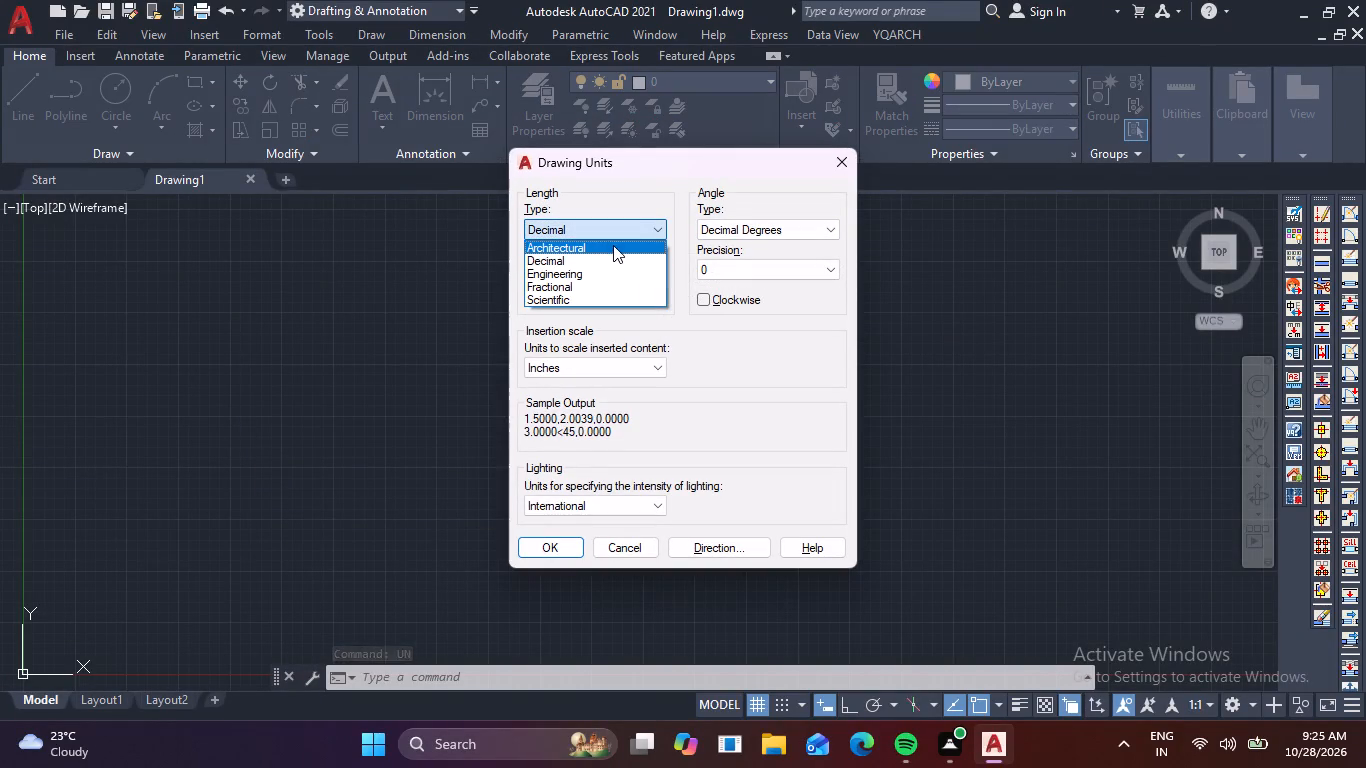
left_click(612, 247)
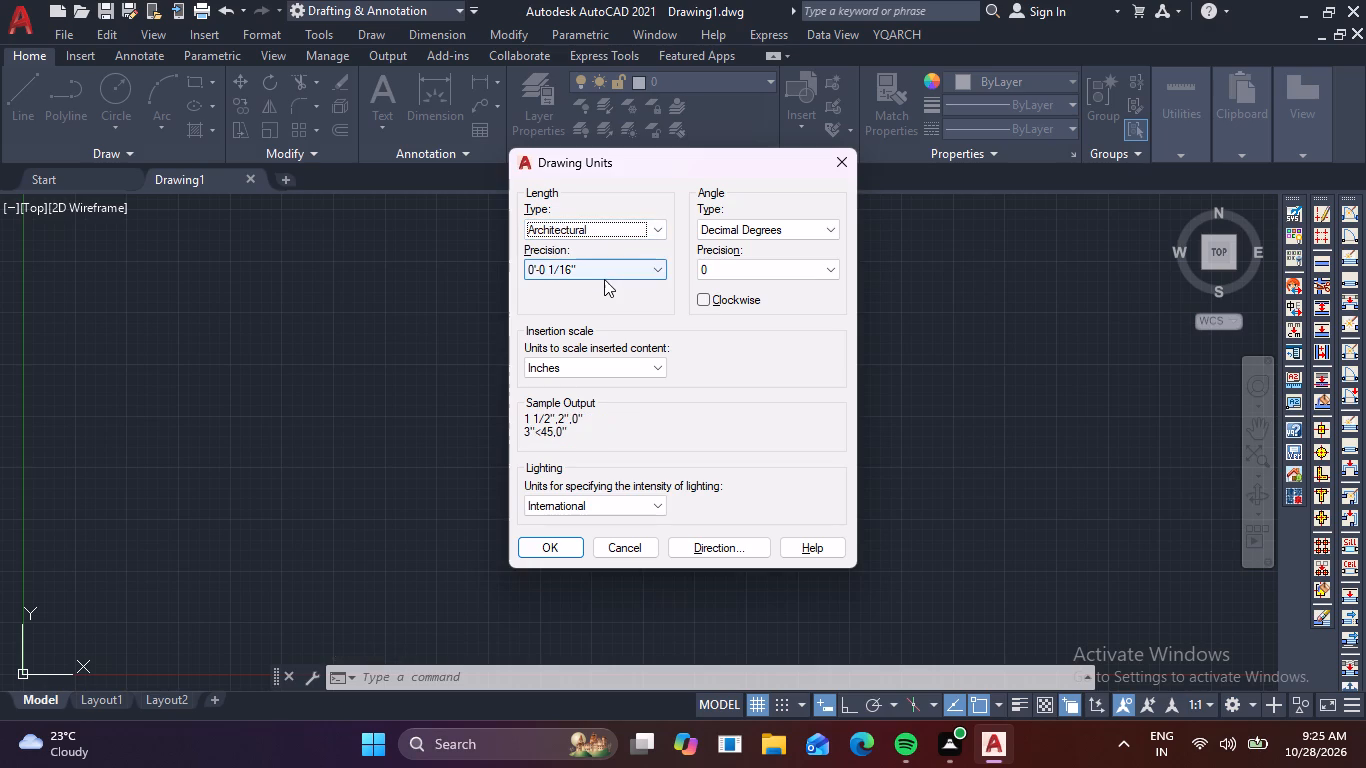
left_click(613, 269)
left_click(610, 313)
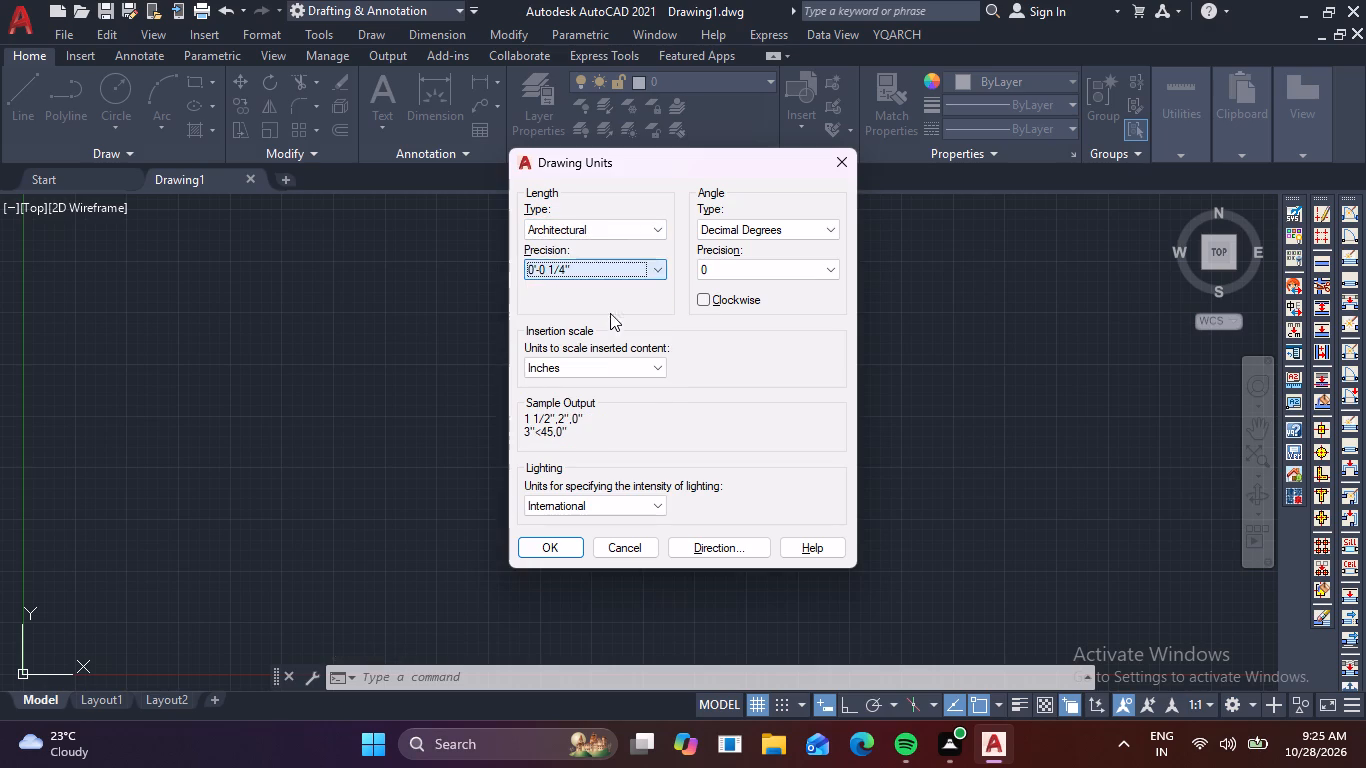
left_click(563, 549)
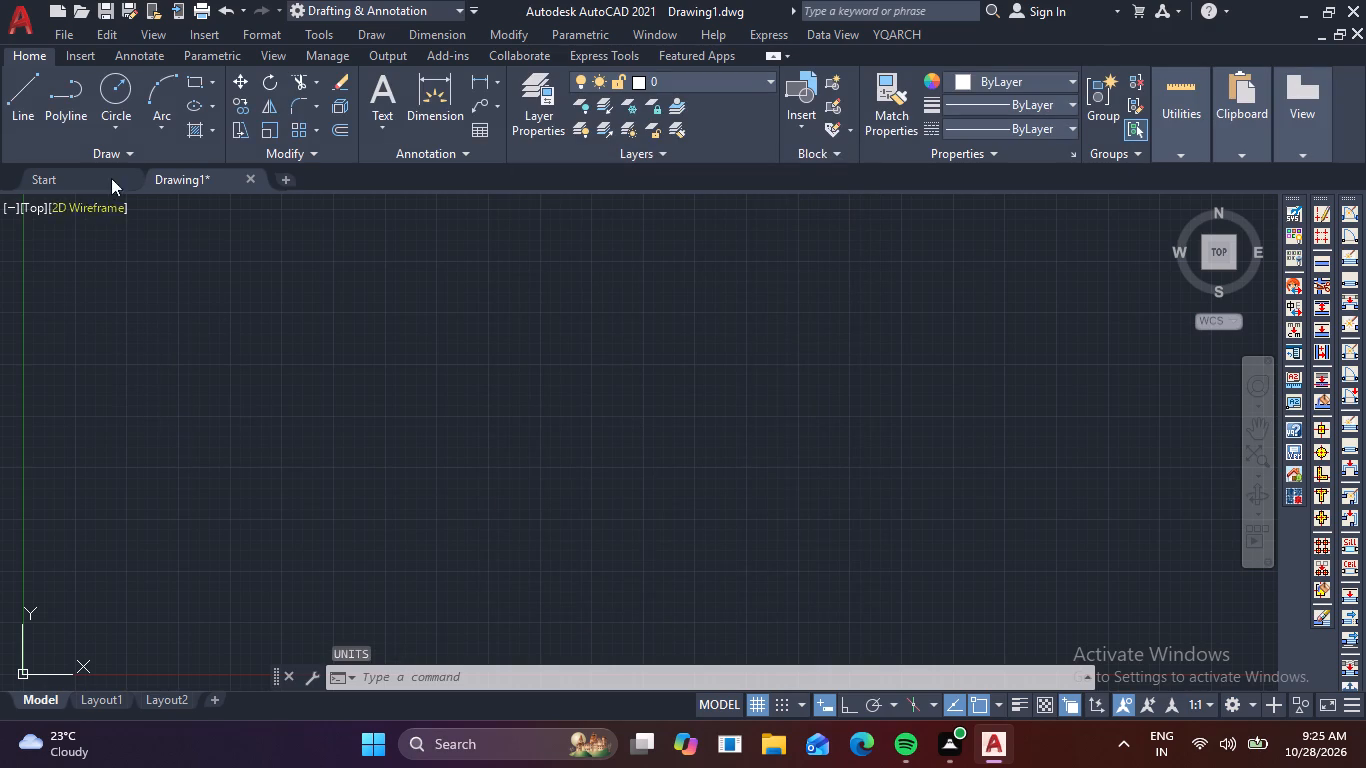
Turn off the UCS icon display in the drawing viewport.
left_click(263, 54)
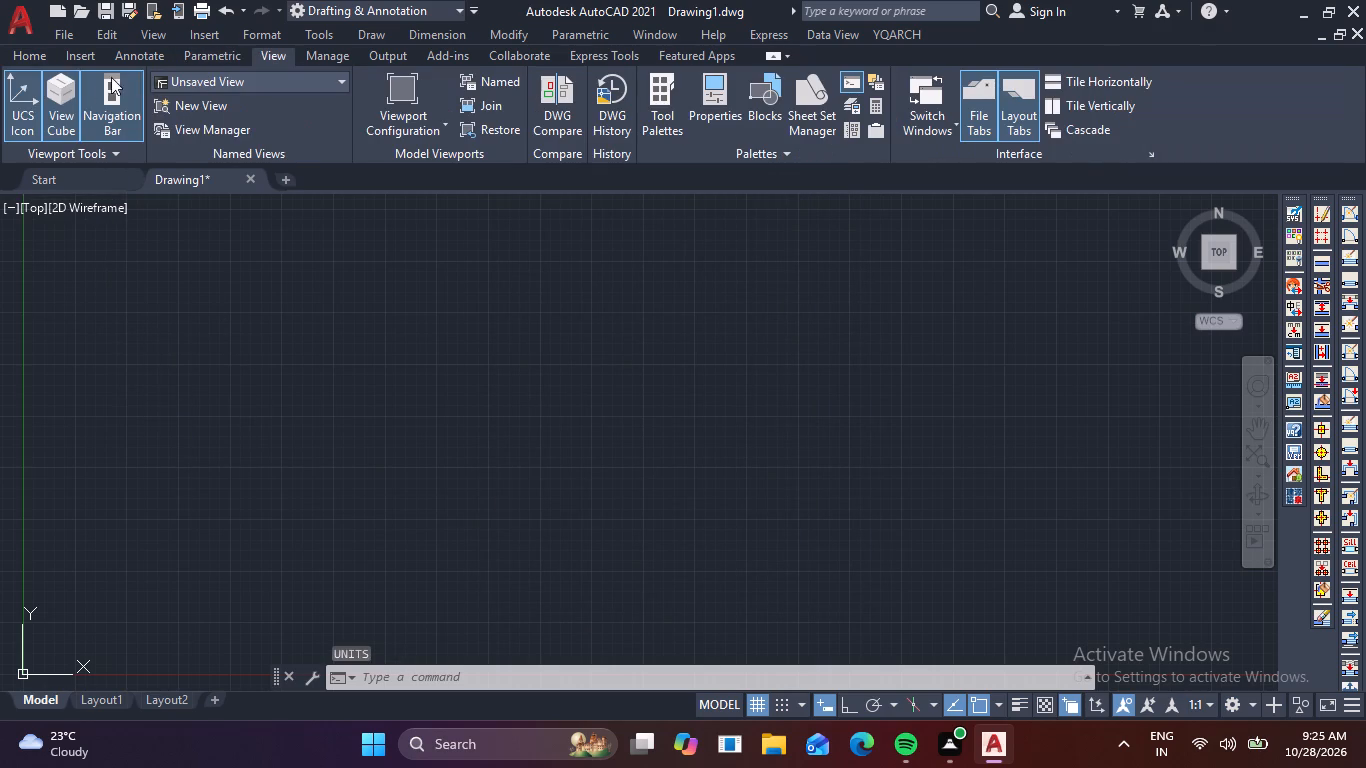
left_click(28, 109)
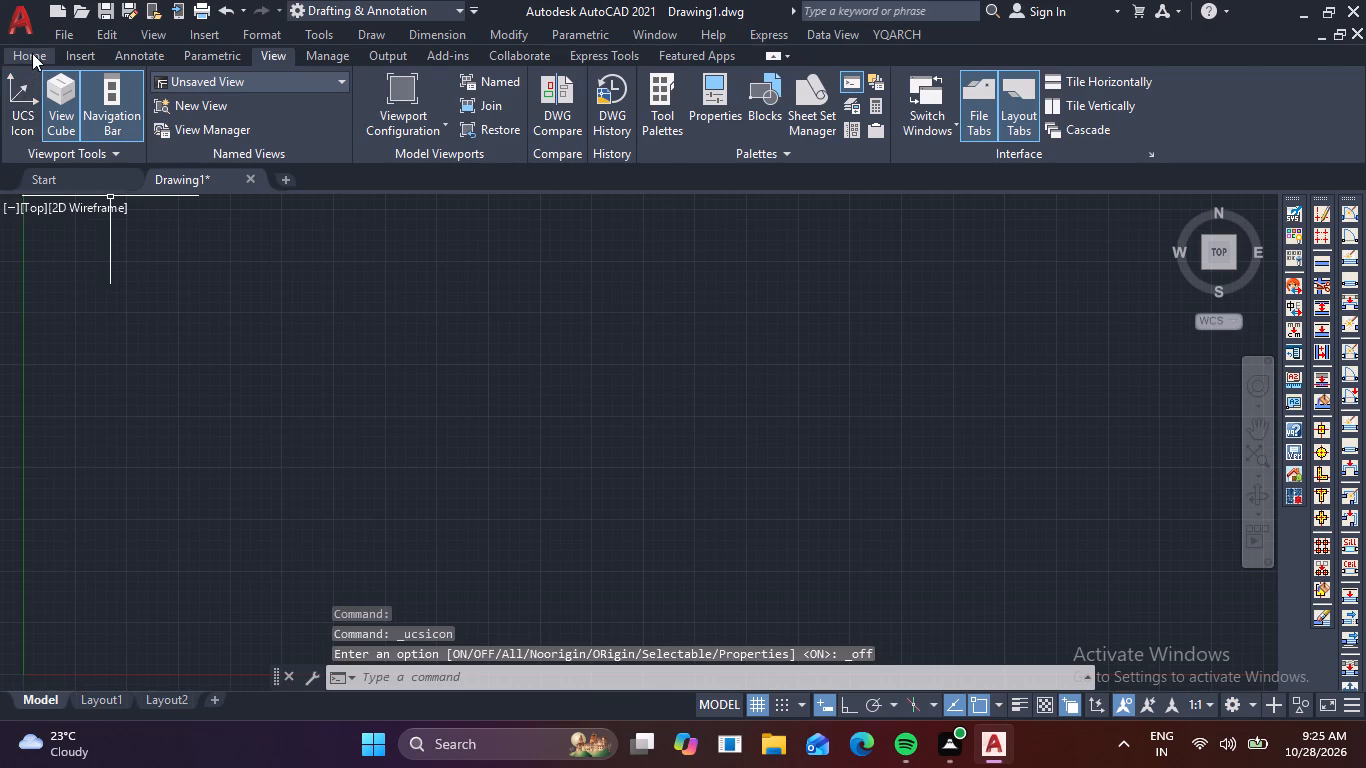
left_click(32, 53)
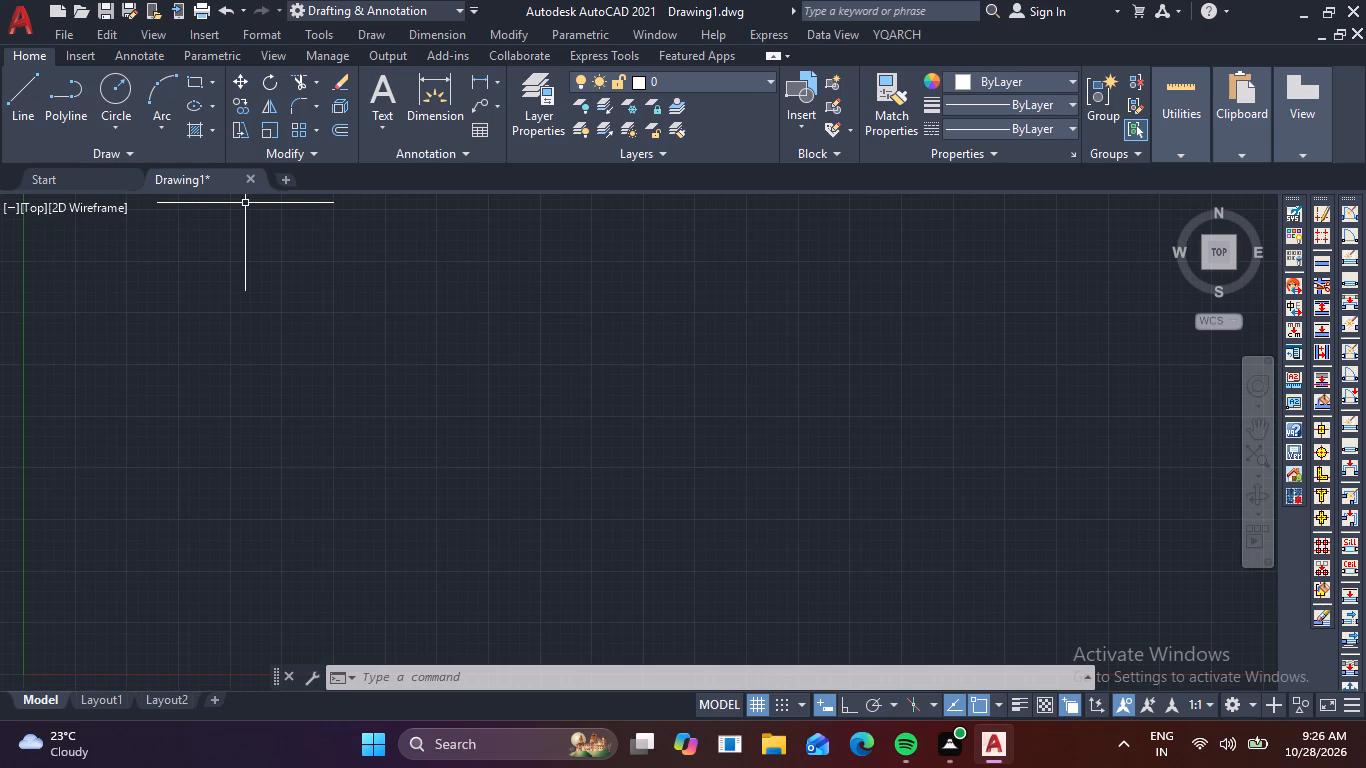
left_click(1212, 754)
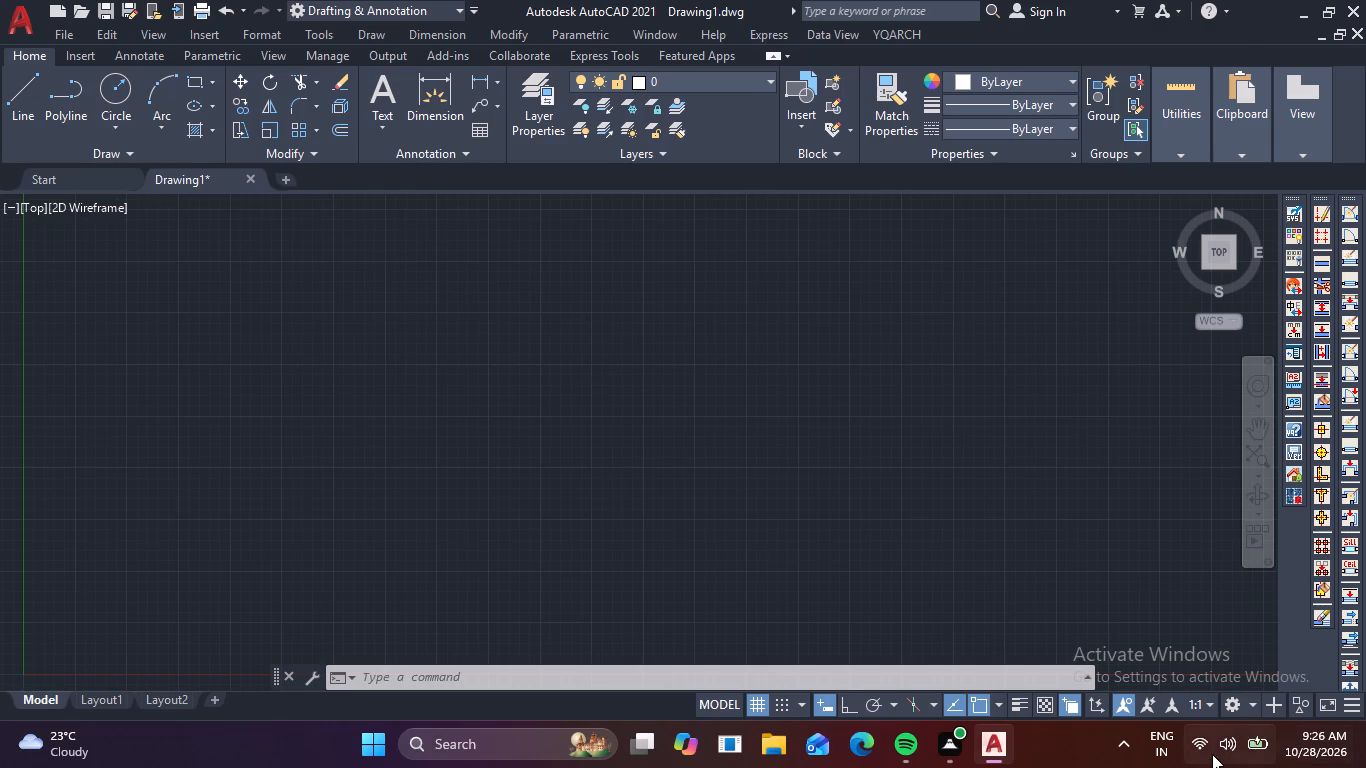
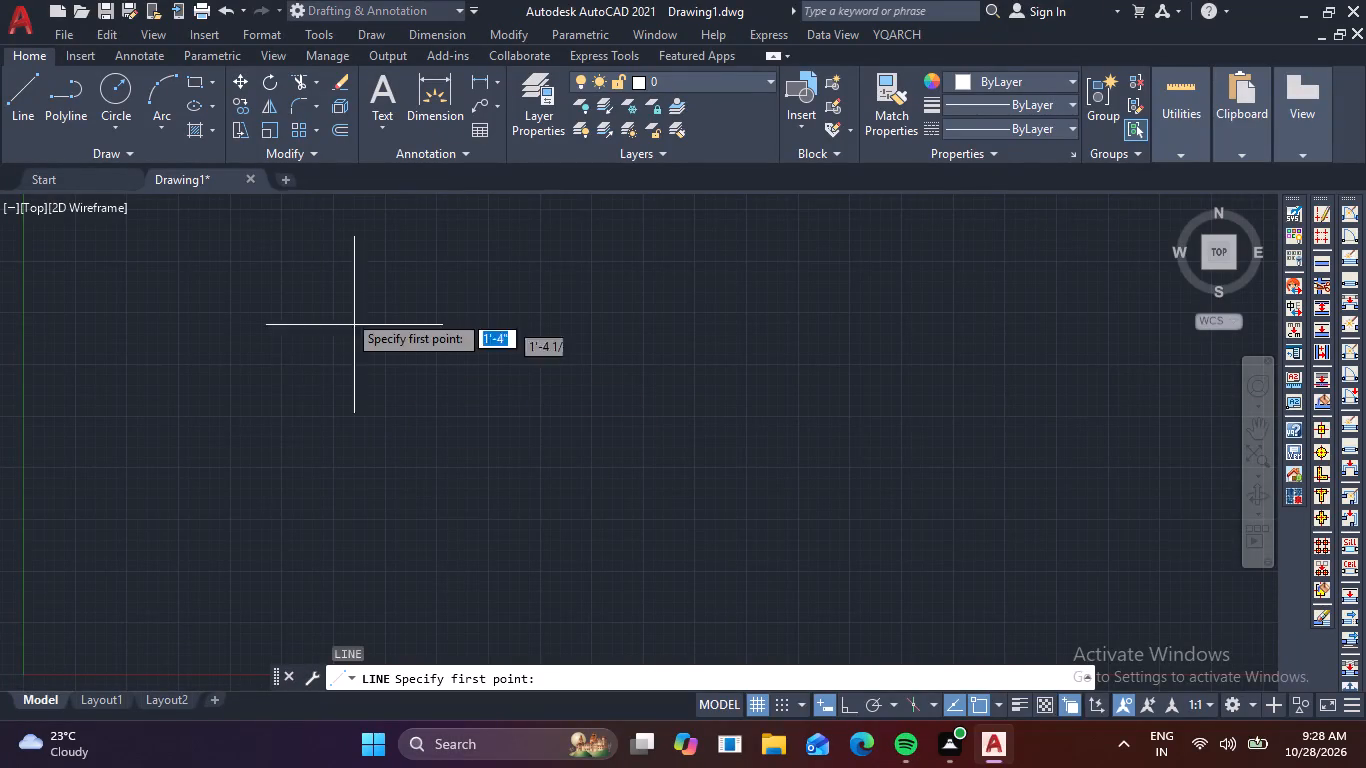
Draw a horizontal line 18'7-1/2" long with Ortho mode turned on, as the bottom edge of the plan.
left_click(244, 594)
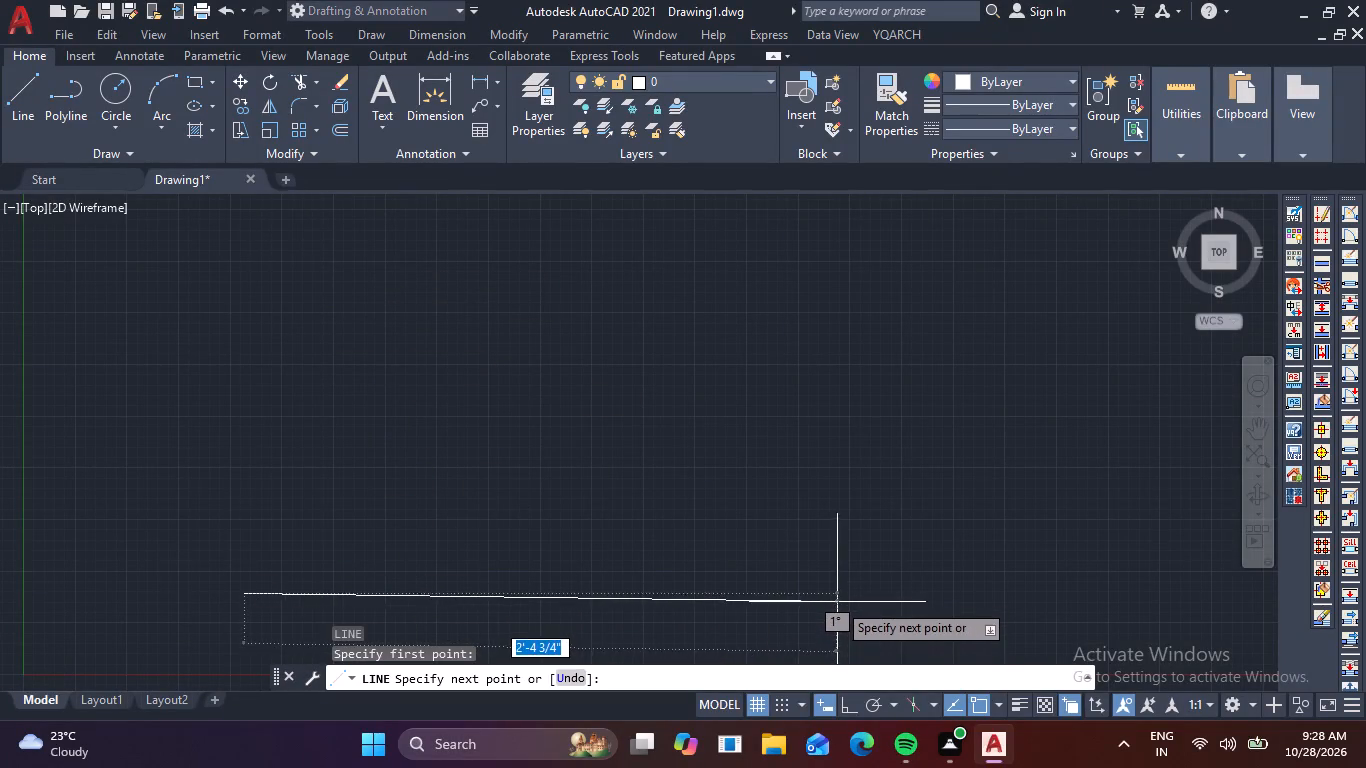
key("F8")
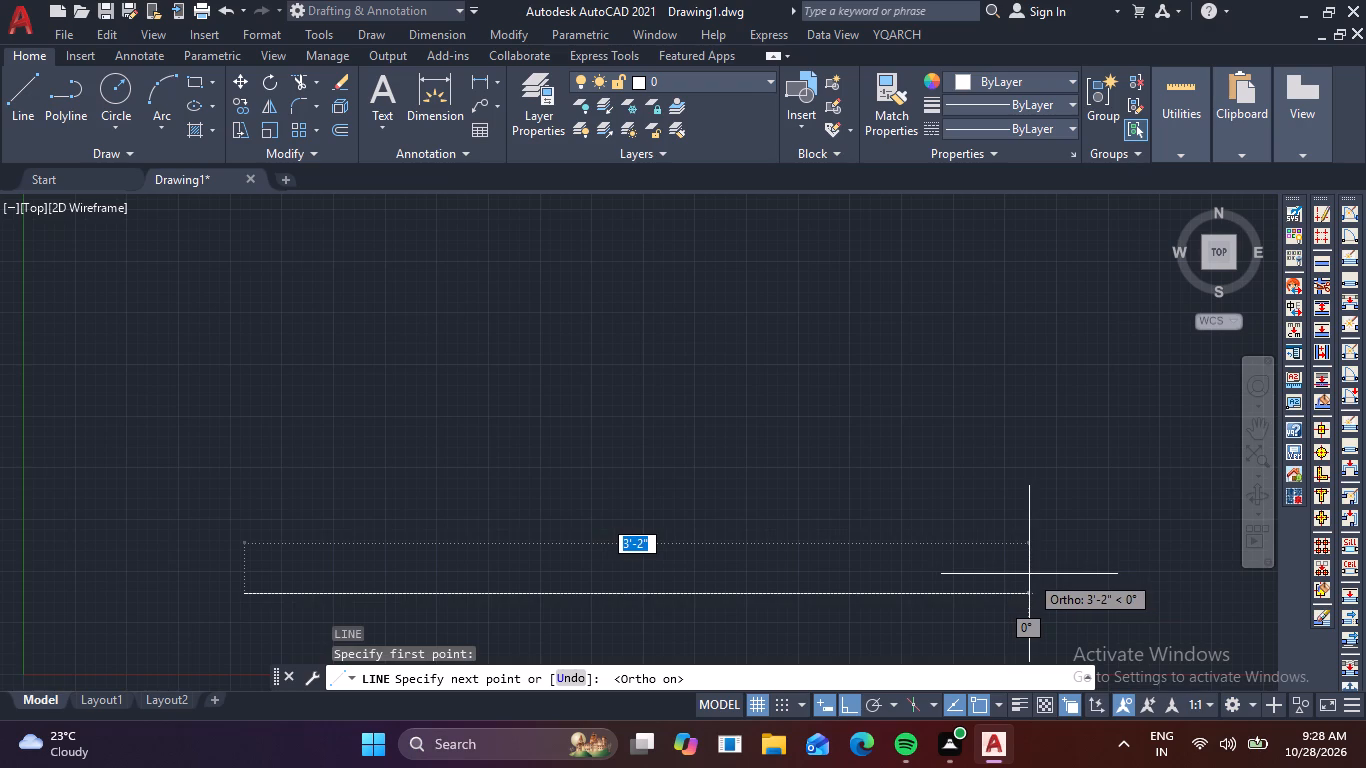
type("18")
key("apostrophe")
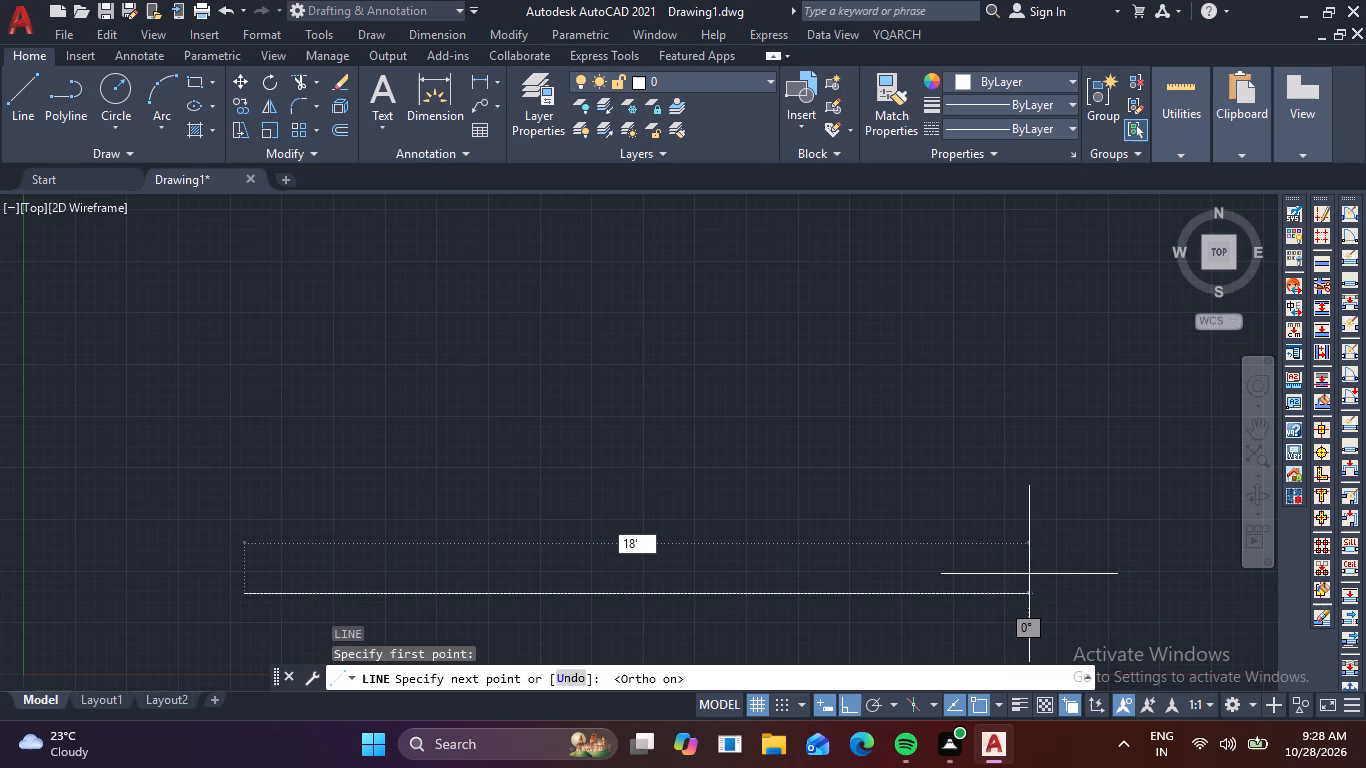
key("7")
key("minus")
type("1/2")
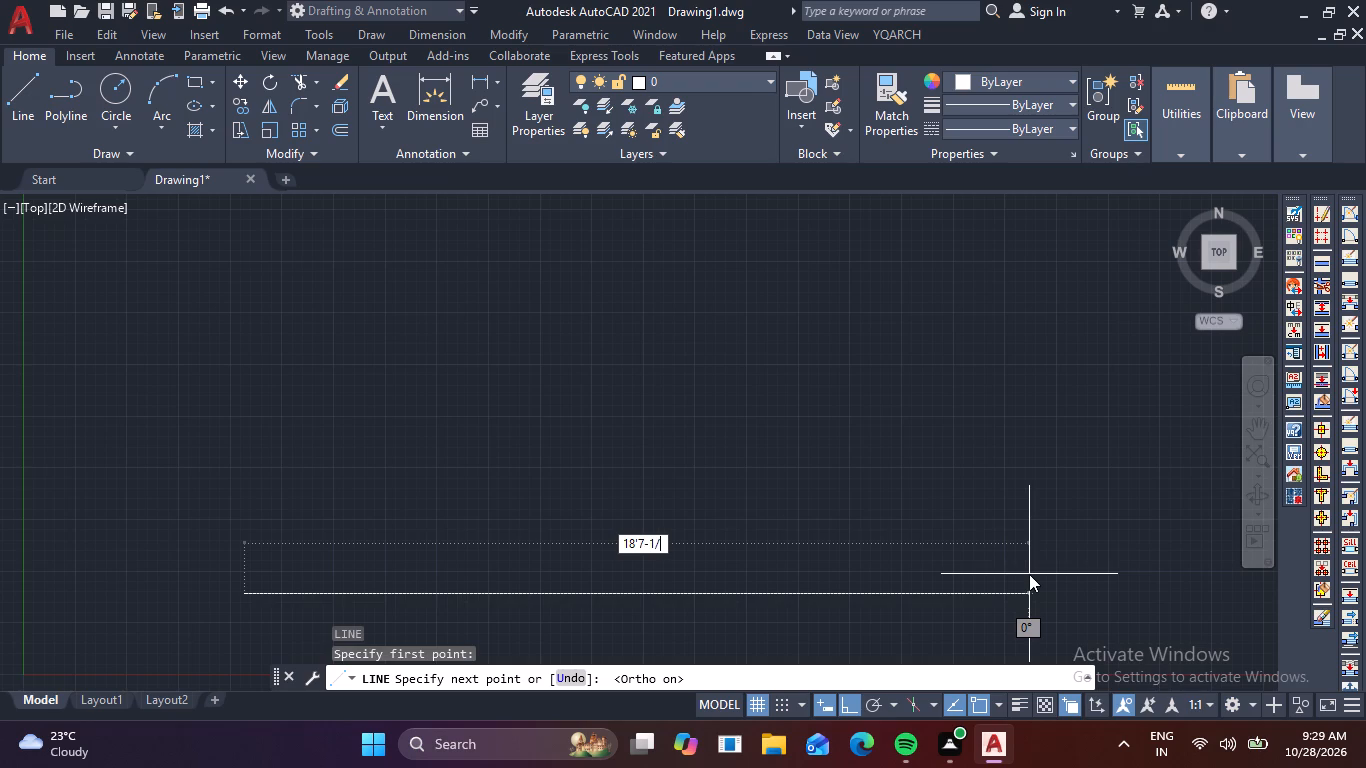
key("Return")
key("Escape")
Draw a vertical line 18'7-1/2" long upward from the left endpoint of the horizontal line.
scroll(1029, 574, "down", 4)
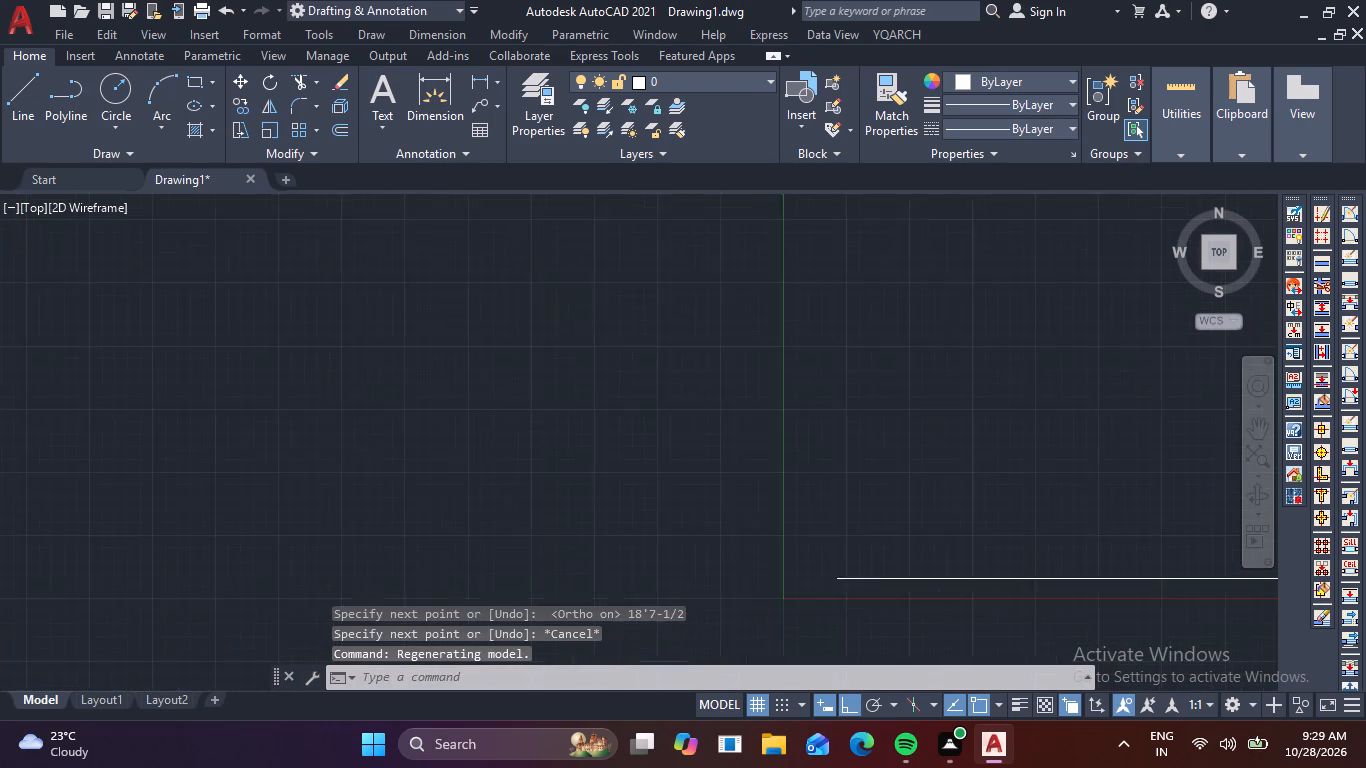
middle_click_drag(1182, 522, 701, 428)
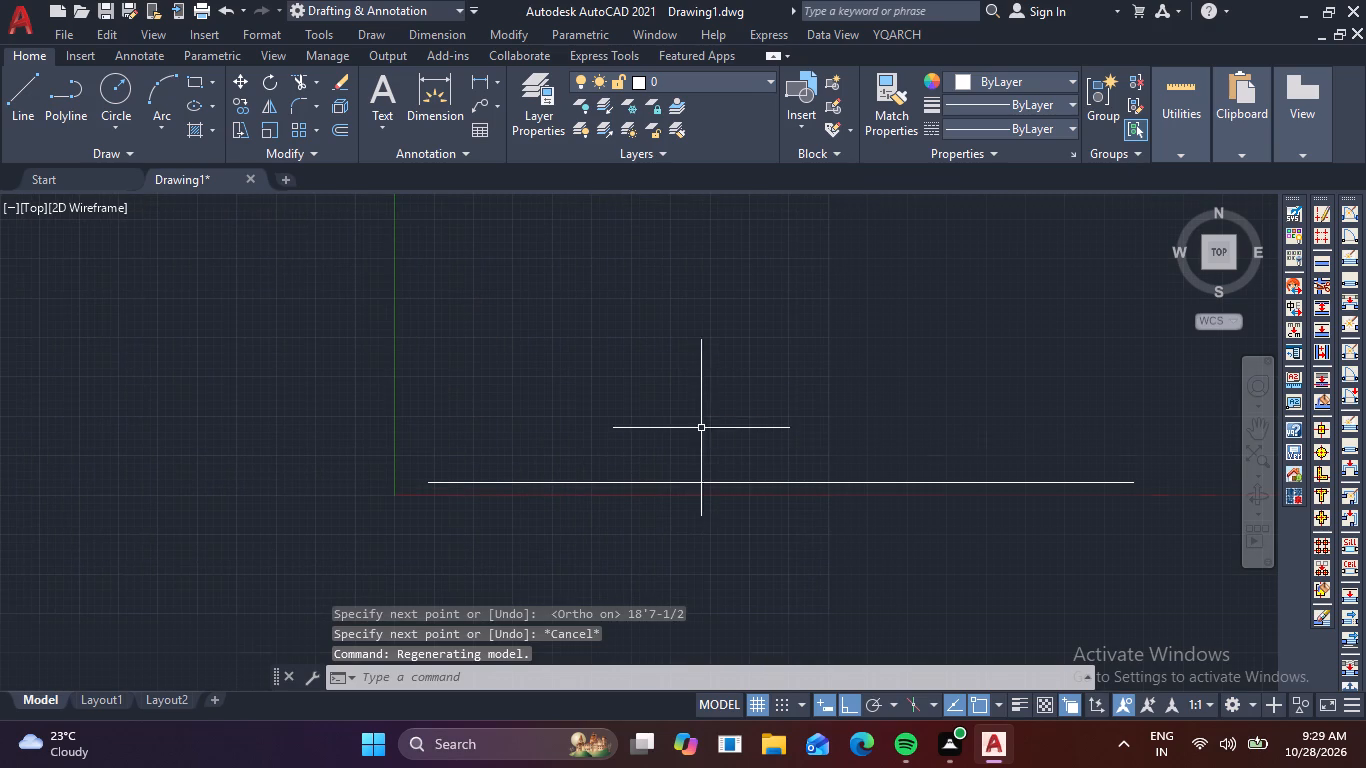
type("l")
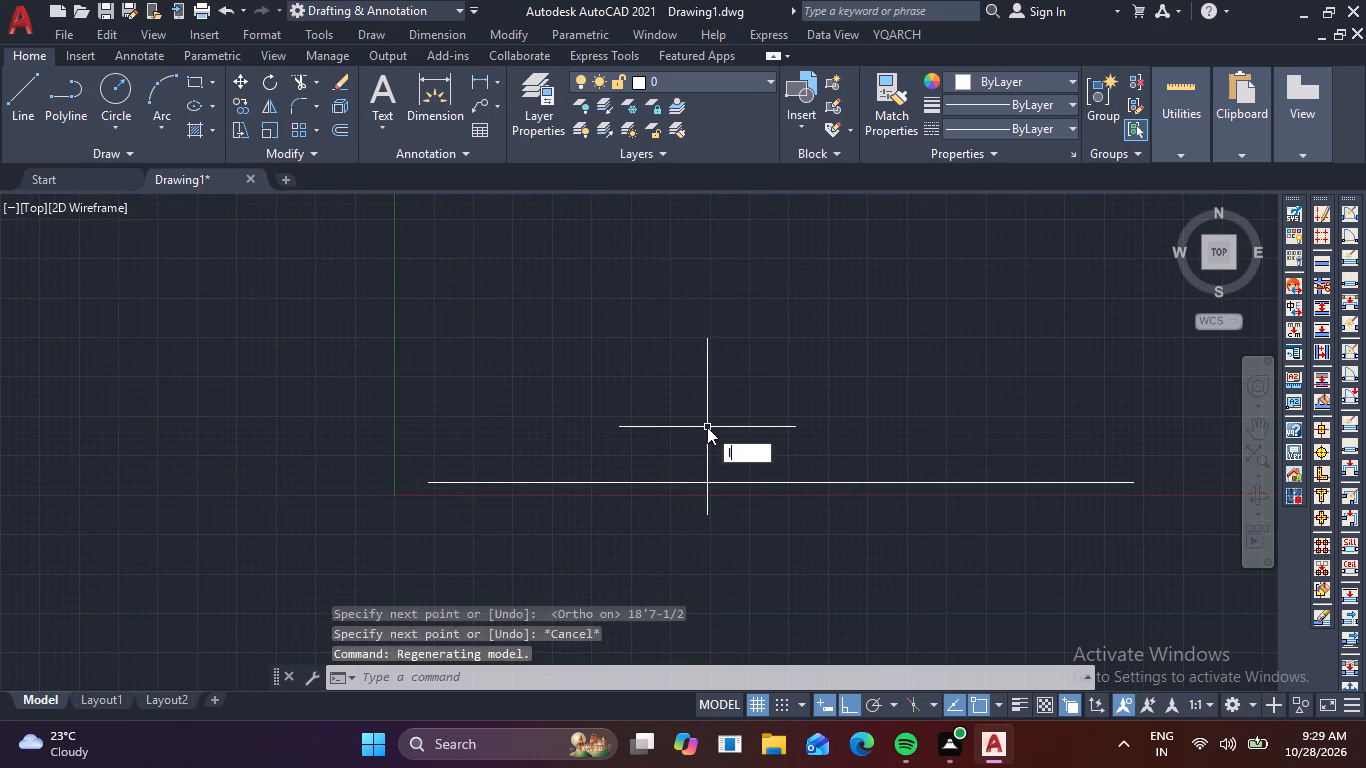
key("space")
left_click(421, 481)
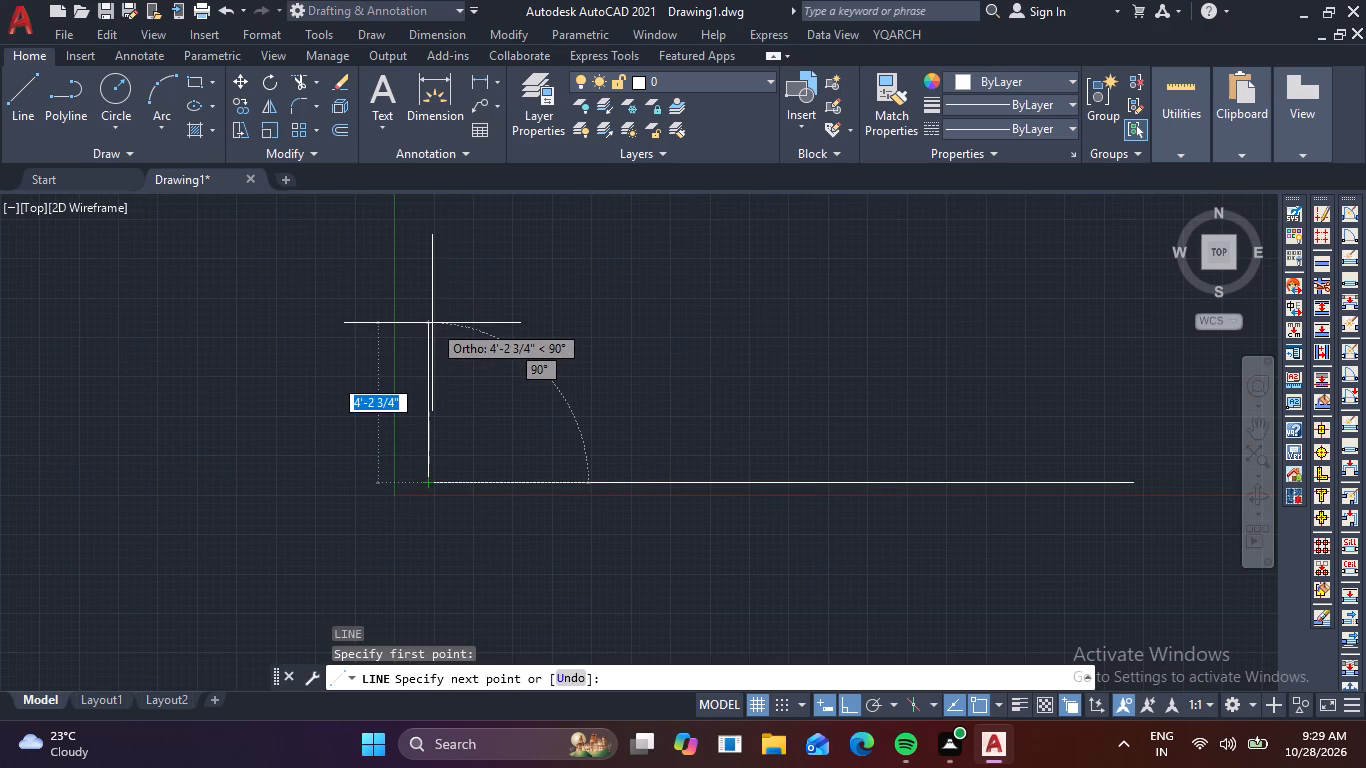
type("13'")
key("3")
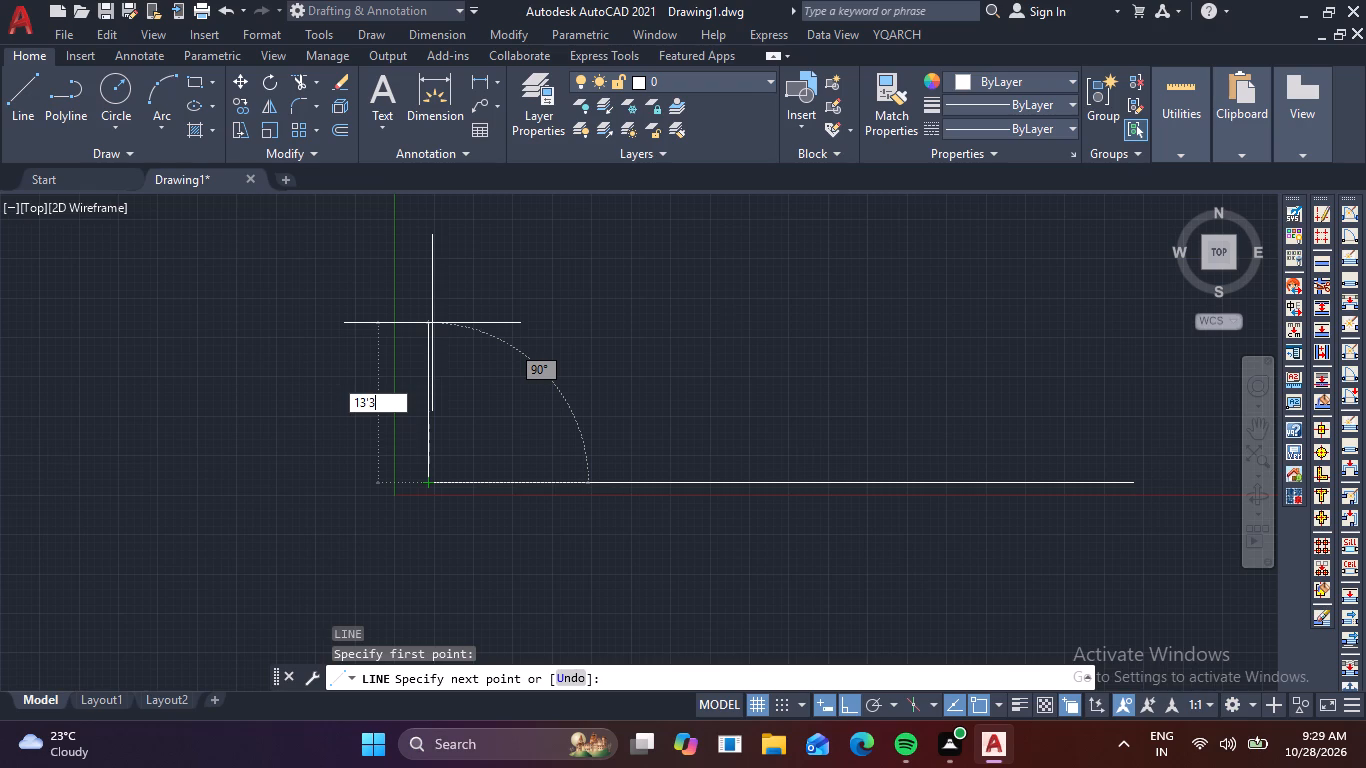
type("18")
key("BackSpace")
key("BackSpace")
key("BackSpace")
key("BackSpace")
key("BackSpace")
key("BackSpace")
key("BackSpace")
key("BackSpace")
key("BackSpace")
key("BackSpace")
key("BackSpace")
type("18")
key("apostrophe")
type("7-")
key("1")
type("/2")
key("Return")
key("Escape")
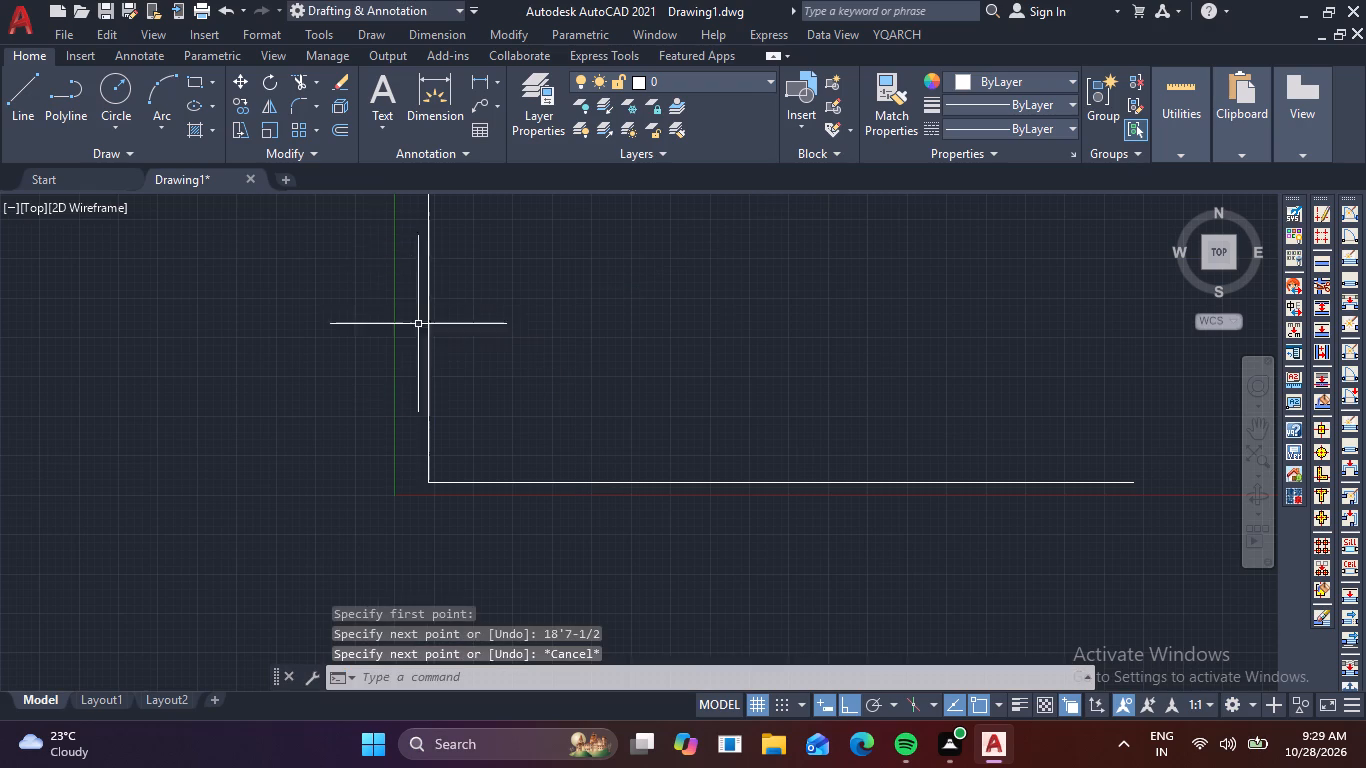
Offset the vertical line 13'3" to its right, over the horizontal line.
scroll(436, 344, "down", 2)
middle_click_drag(485, 353, 470, 525)
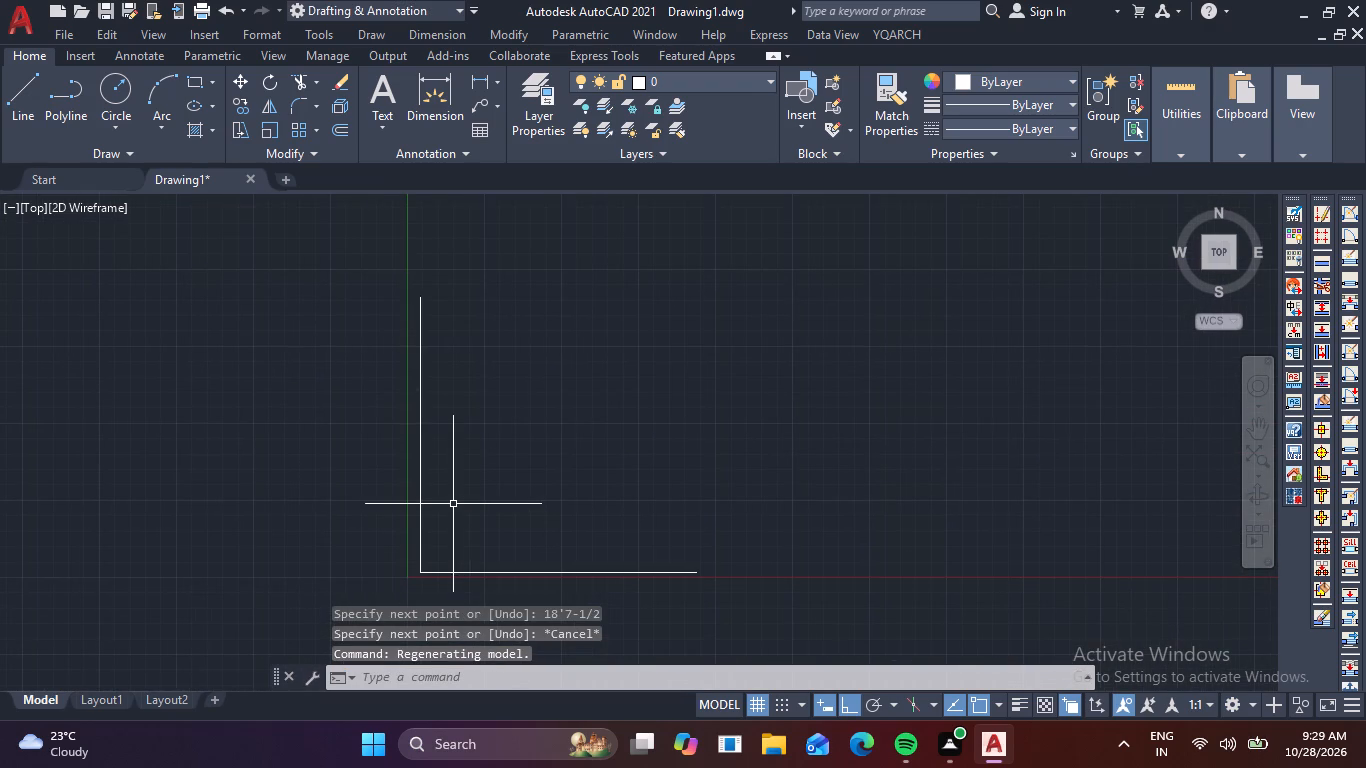
key("0")
key("Escape")
key("o")
key("Return")
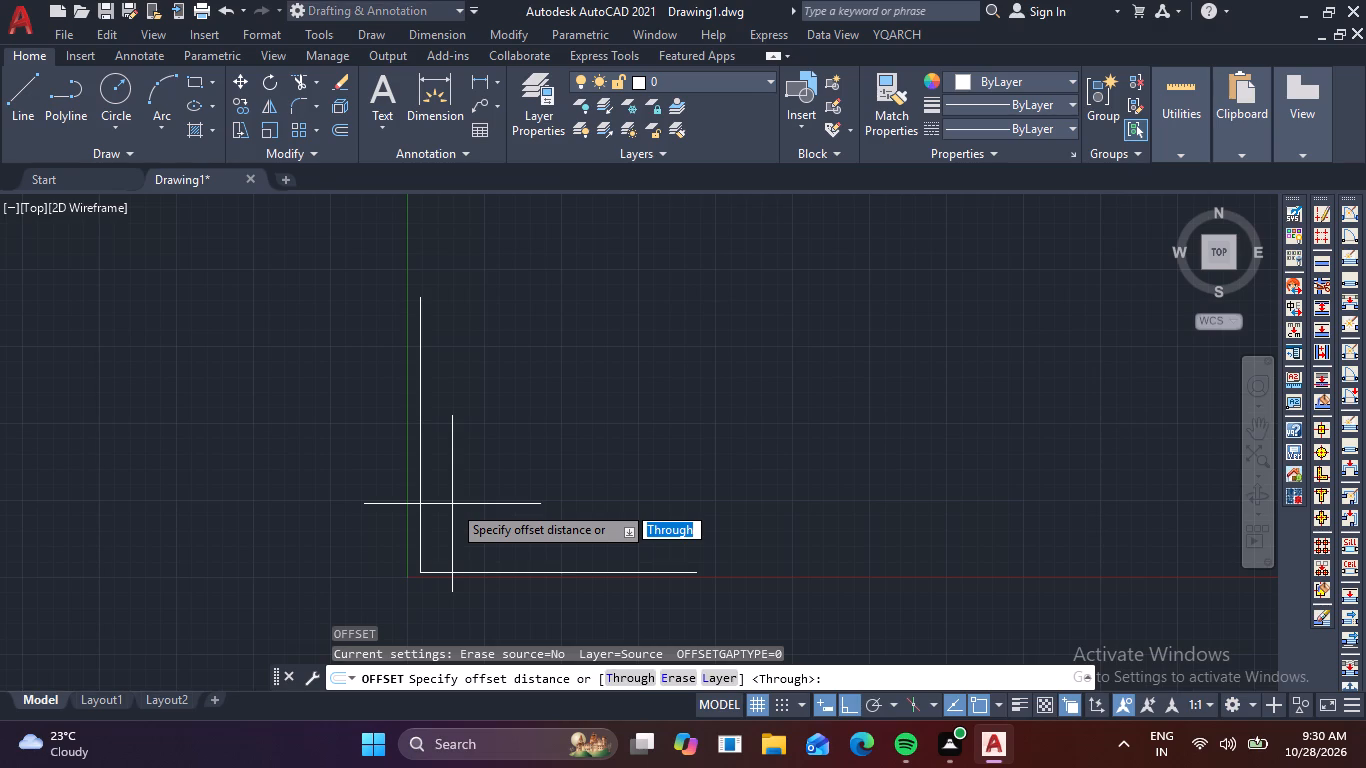
type("13'")
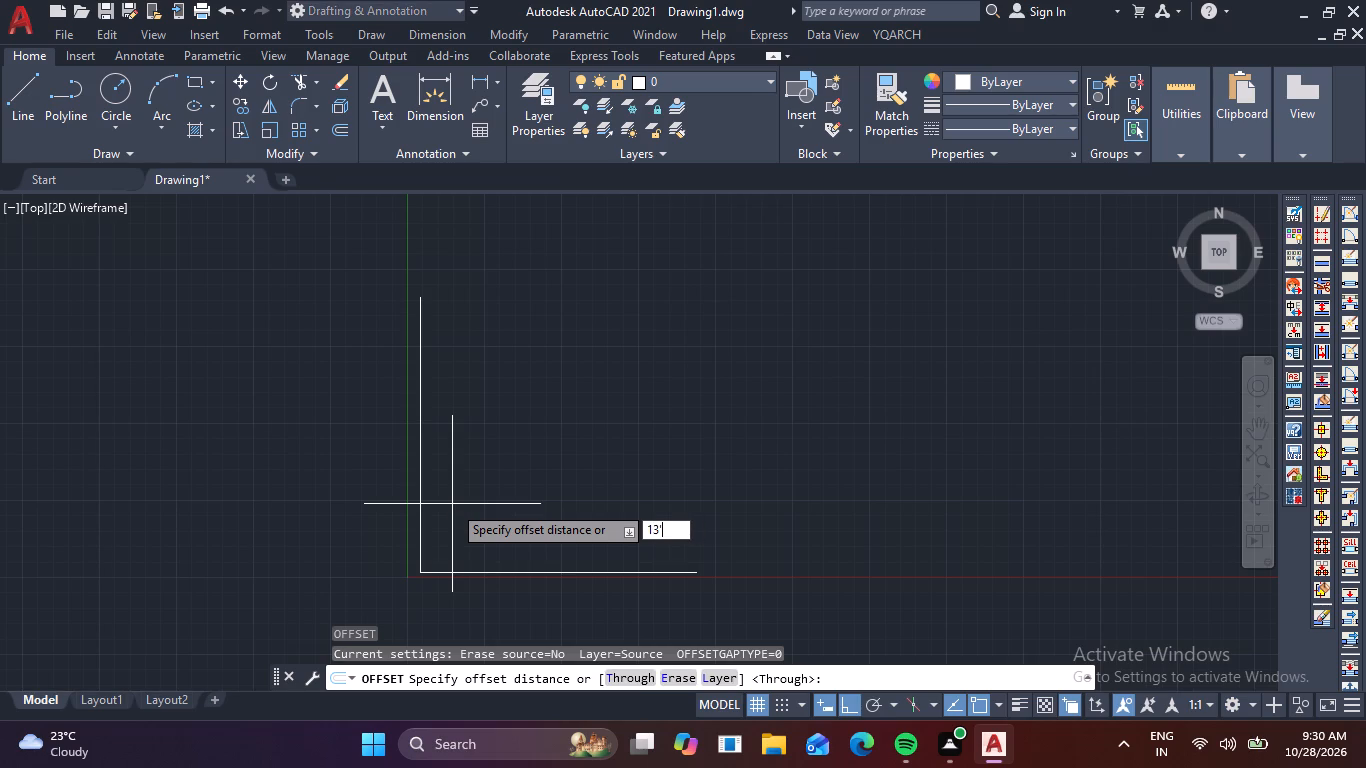
key("3")
key("Return")
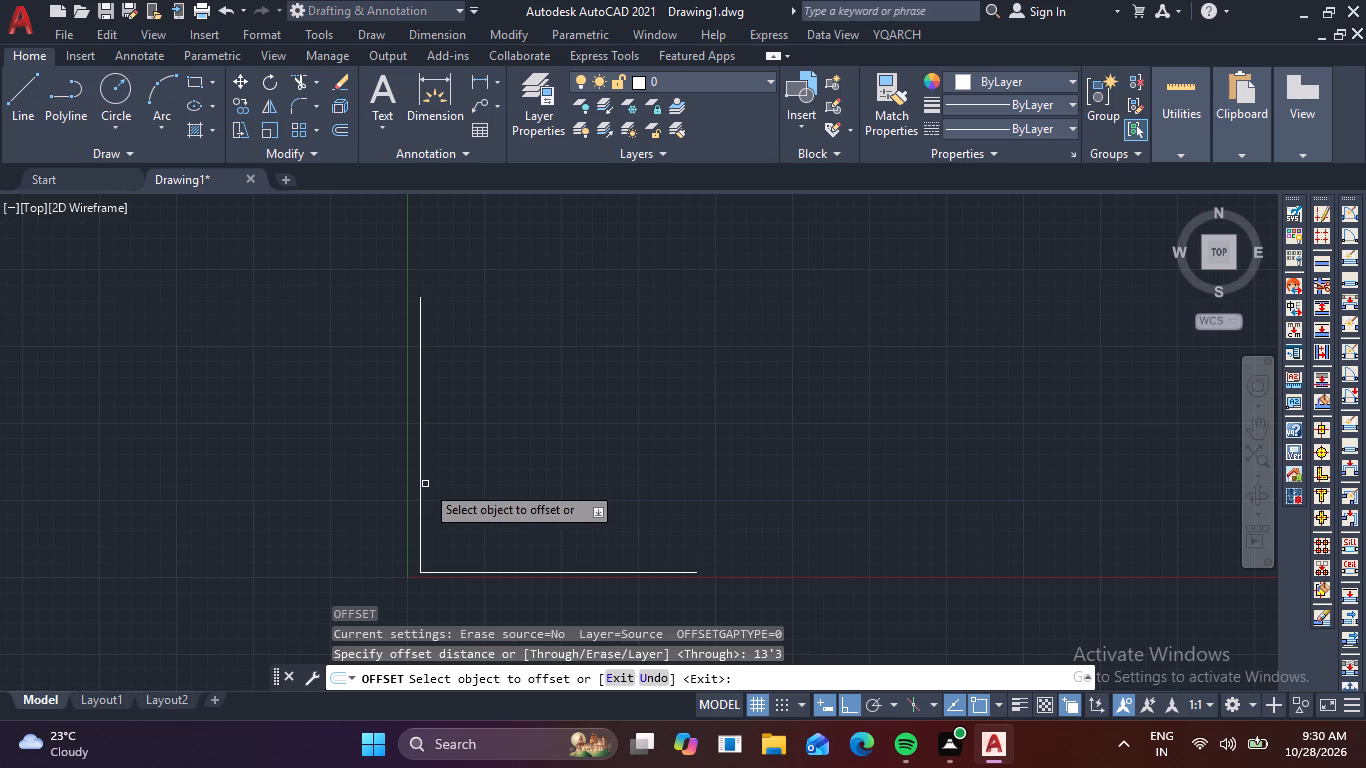
left_click(423, 480)
left_click(642, 515)
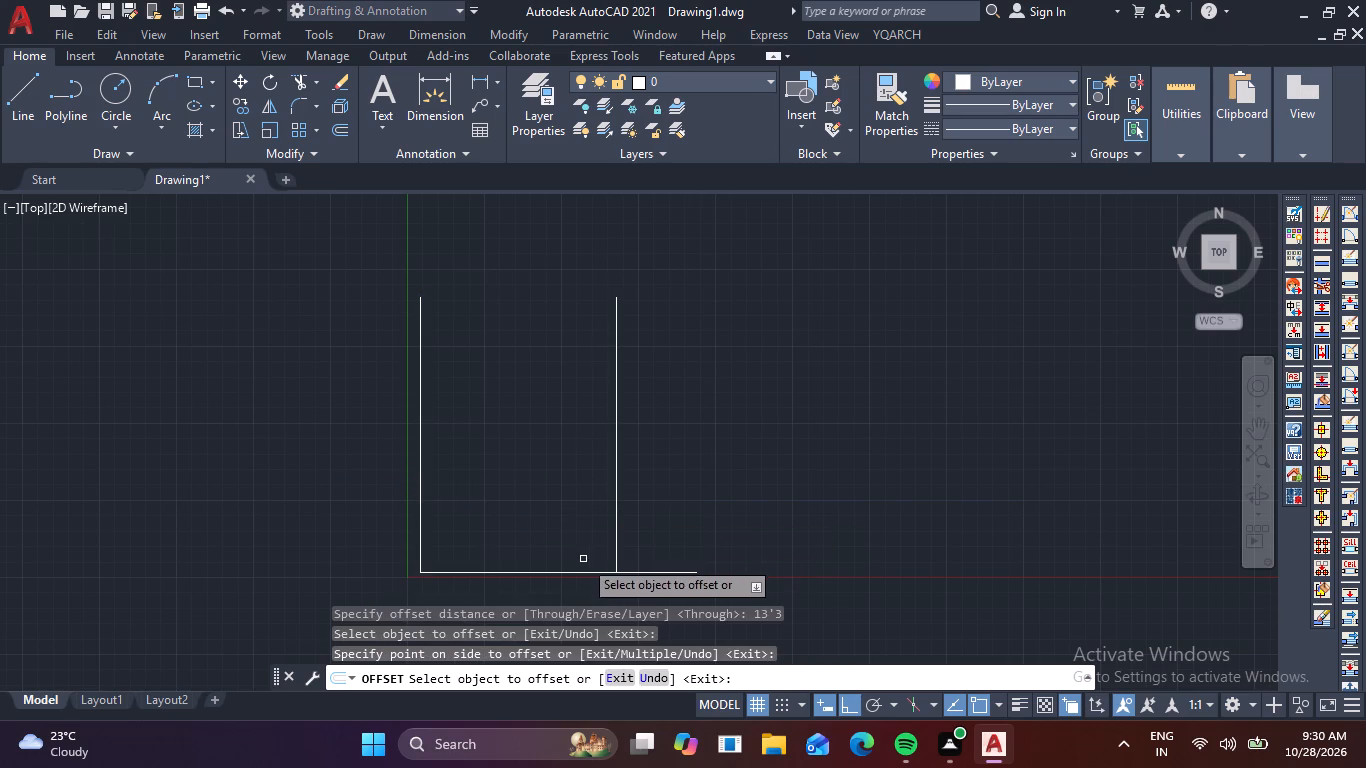
Offset the bottom line and both vertical lines 9" outward to give the walls their thickness.
left_click(569, 572)
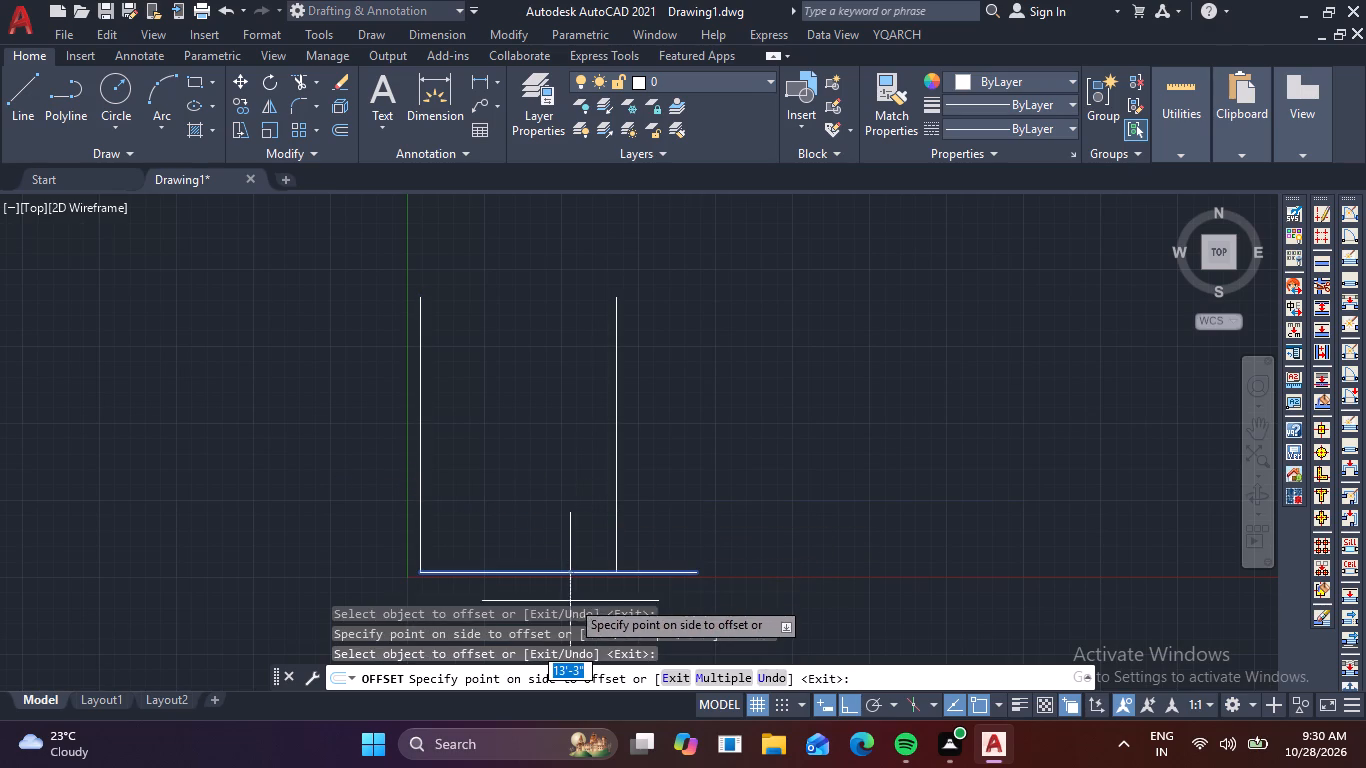
type("9")
key("space")
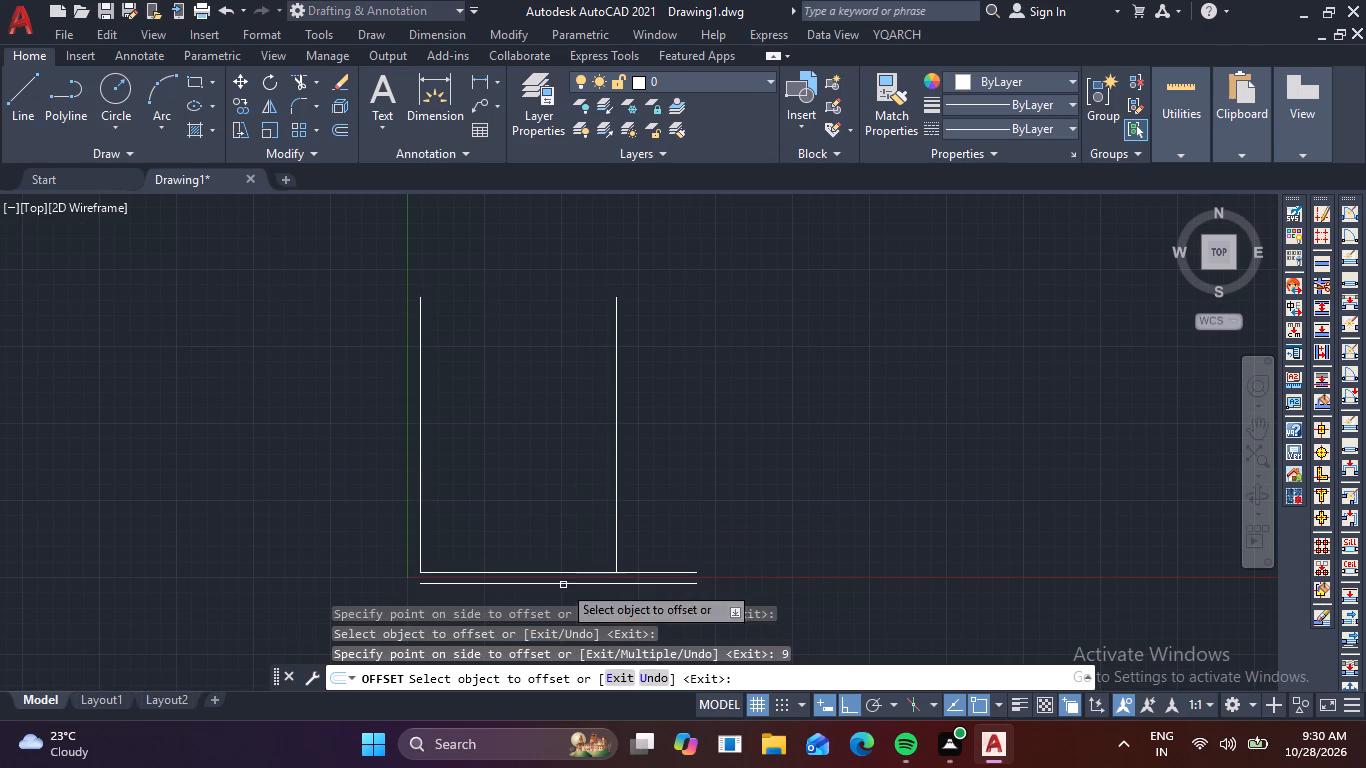
left_click(418, 456)
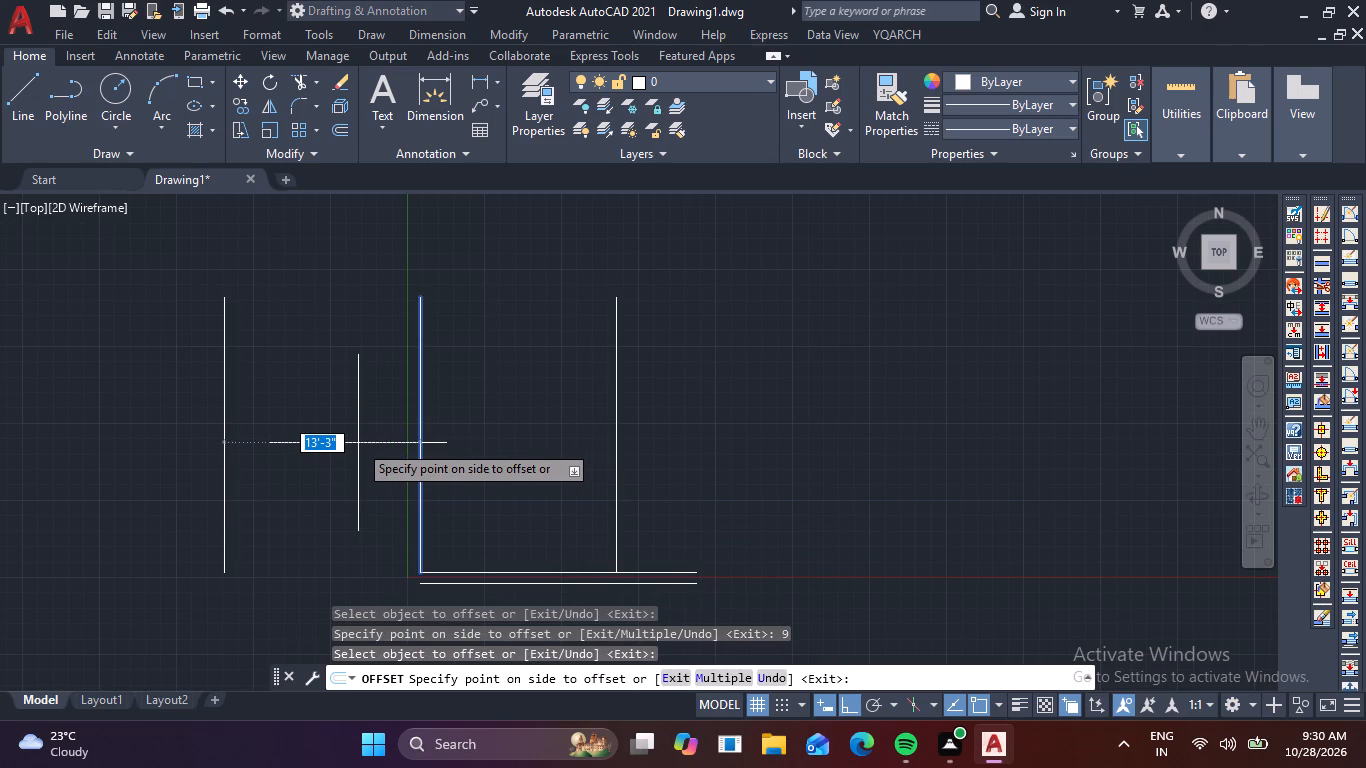
type("9")
key("space")
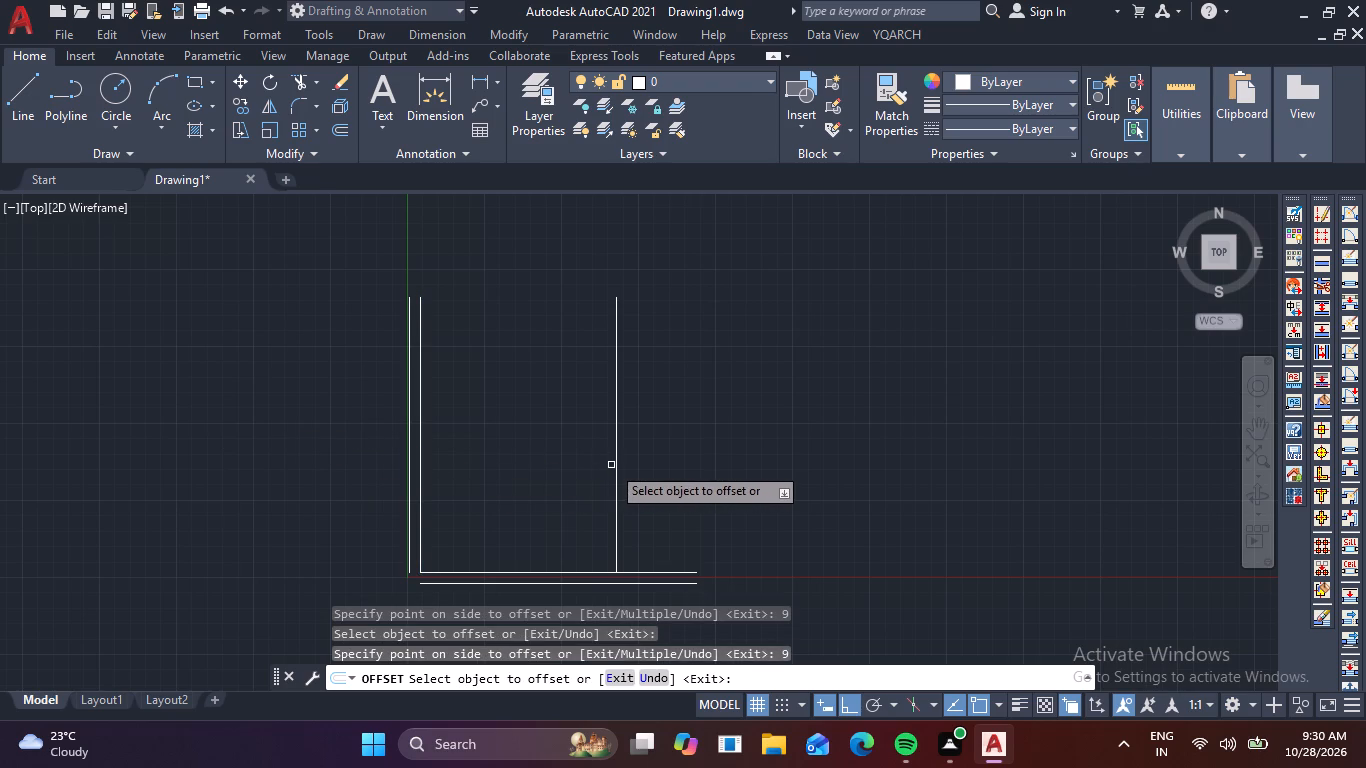
left_click(616, 464)
type("9")
key("space")
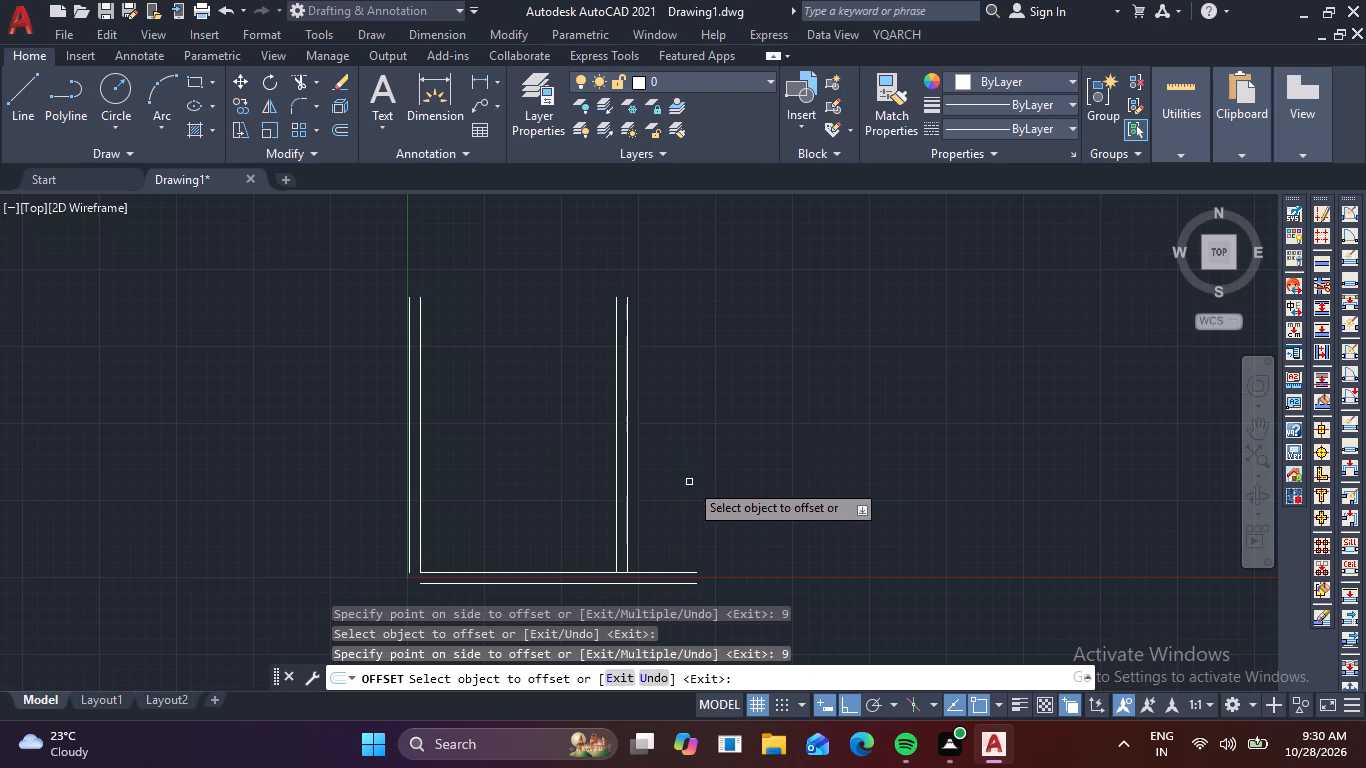
key("Escape")
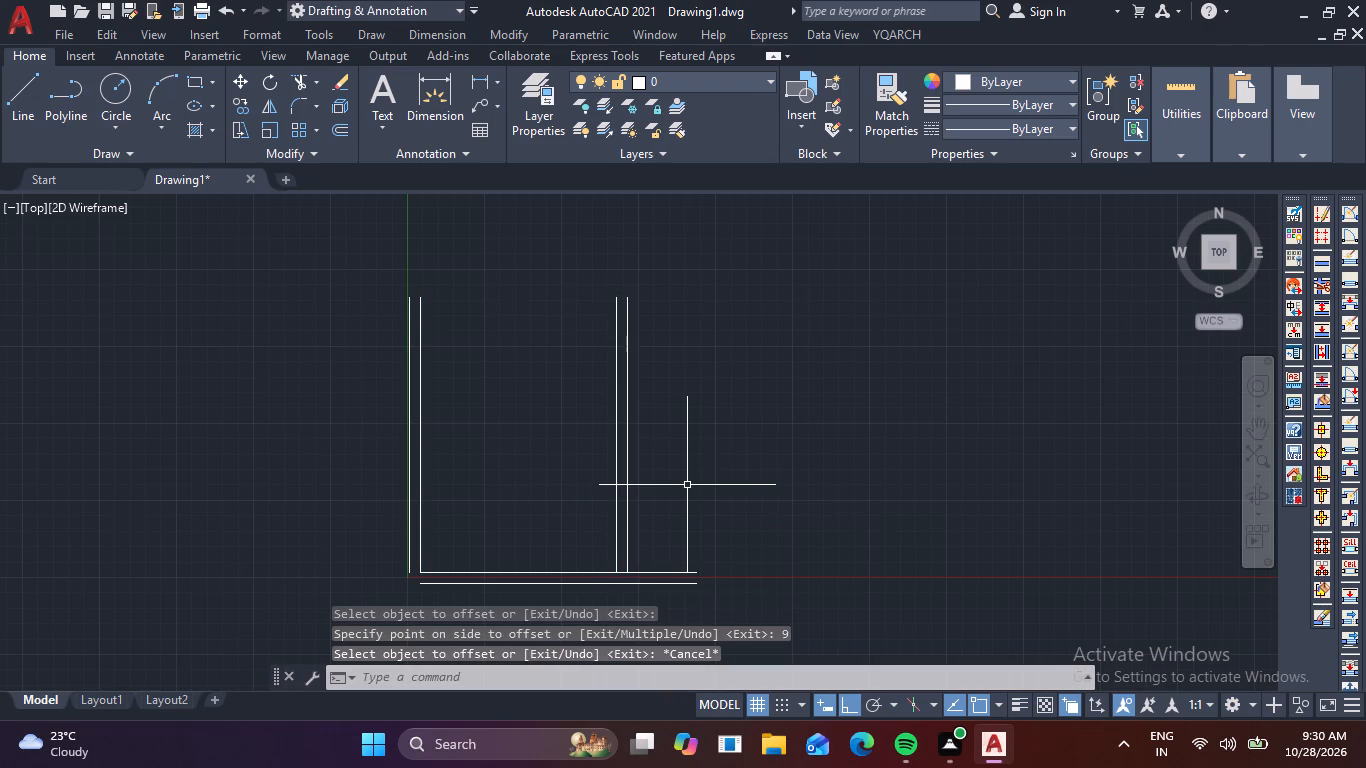
Fillet the outer left vertical line with the outer bottom line to close the lower-left wall corner.
key("f")
key("space")
scroll(438, 572, "up", 2)
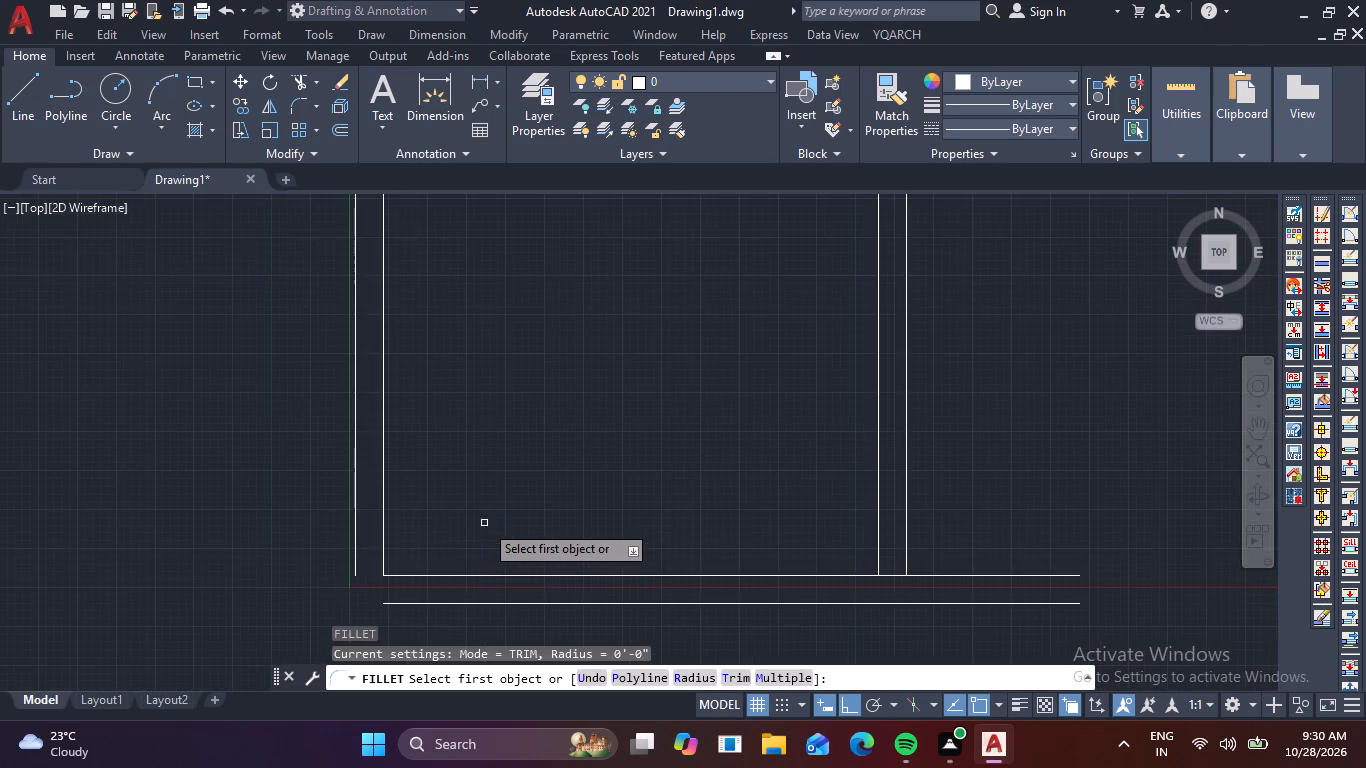
scroll(484, 523, "up", 1)
middle_click_drag(484, 523, 571, 403)
left_click(362, 475)
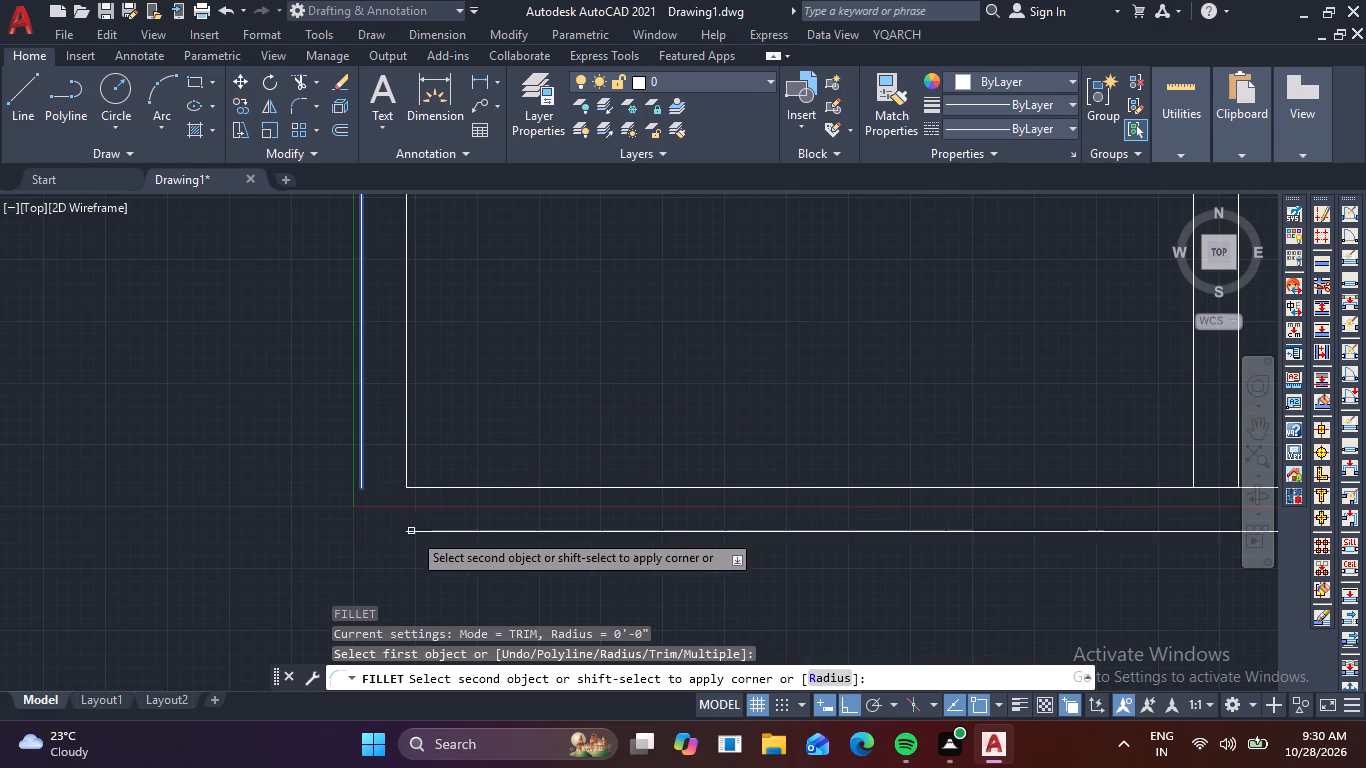
left_click(433, 530)
scroll(421, 550, "down", 4)
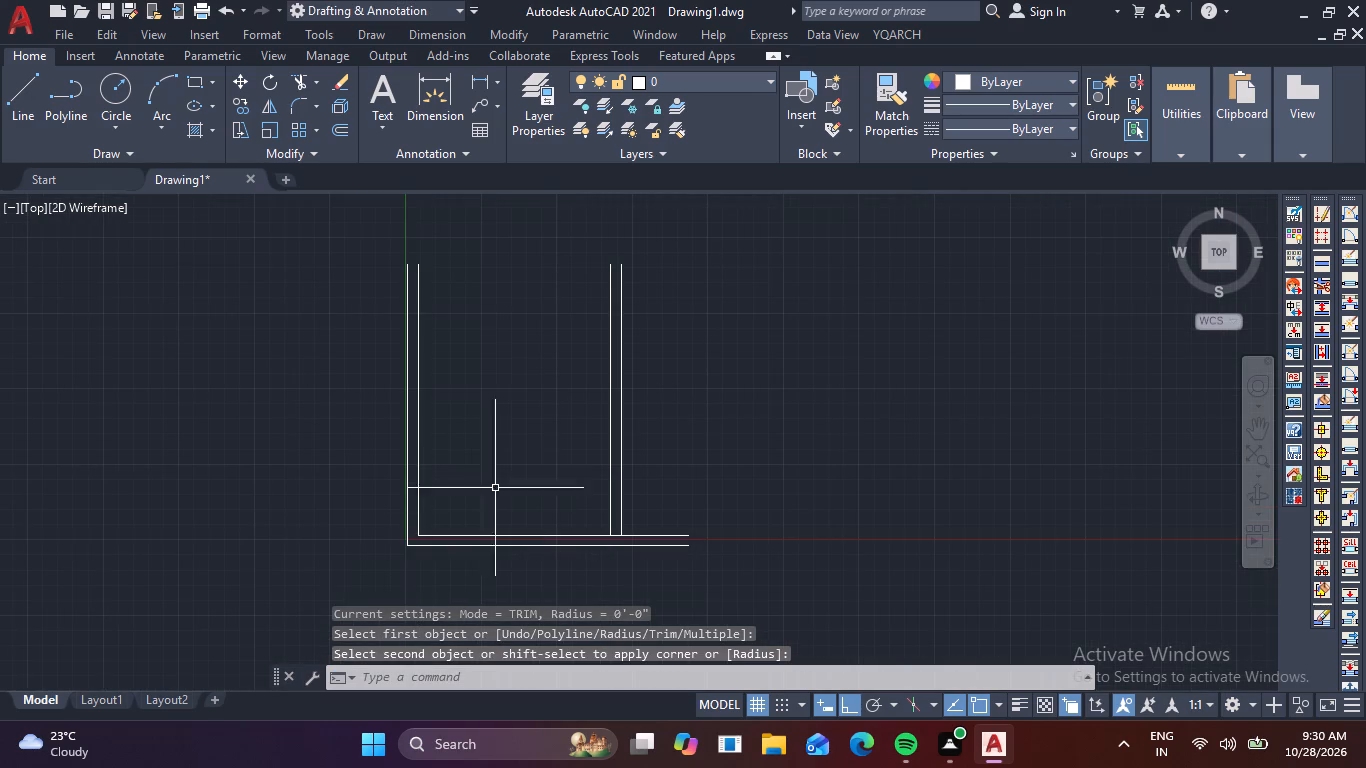
middle_click_drag(504, 477, 500, 494)
key("Escape")
key("Escape")
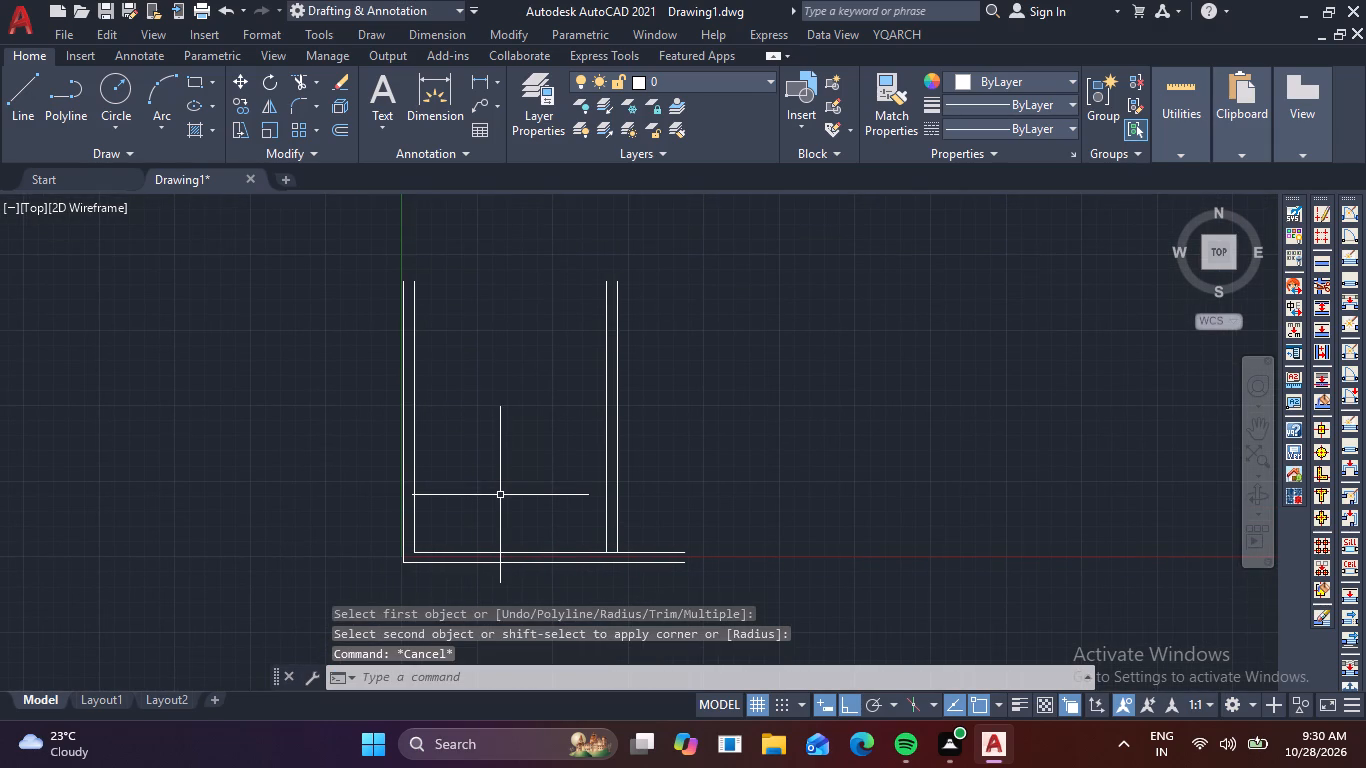
Extend the outer right vertical line down to the outer bottom line and trim both bottom lines' overhang beyond it.
key("e")
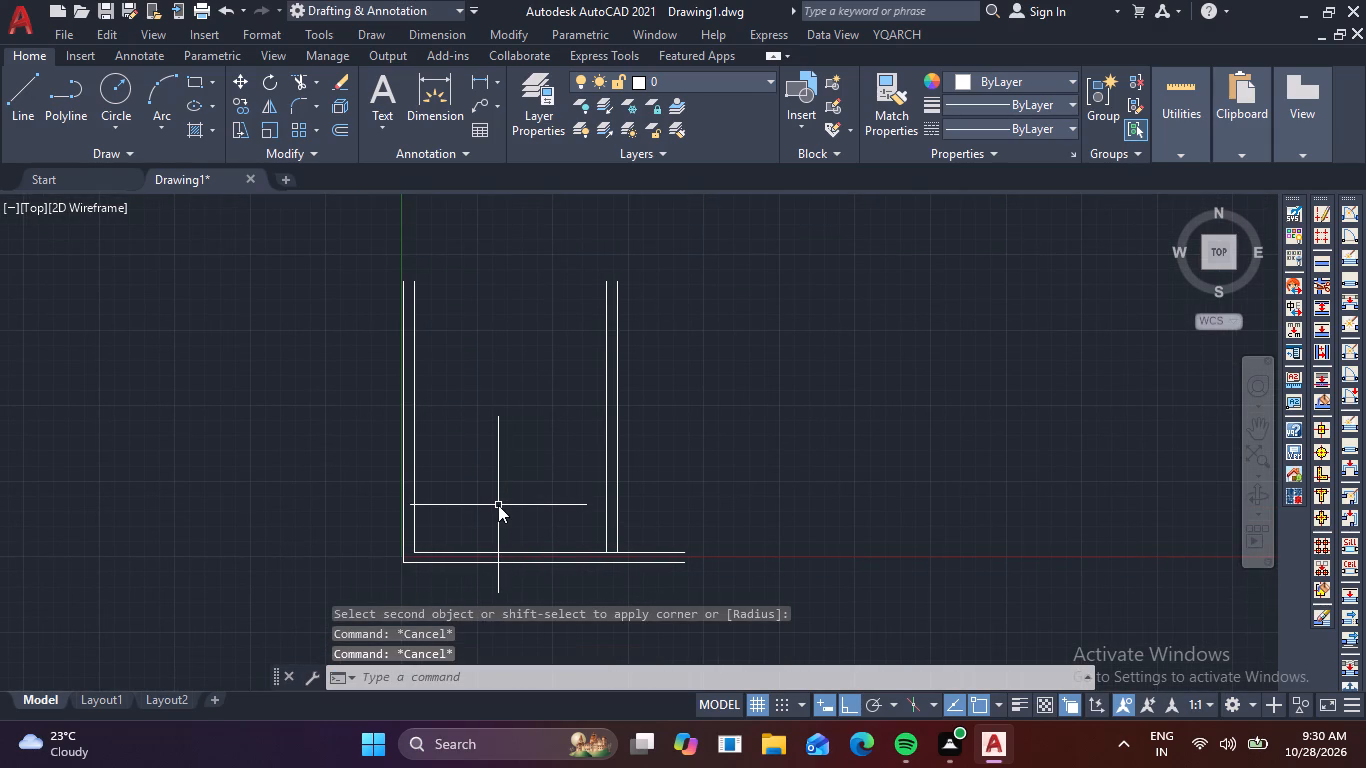
key("Escape")
key("Escape")
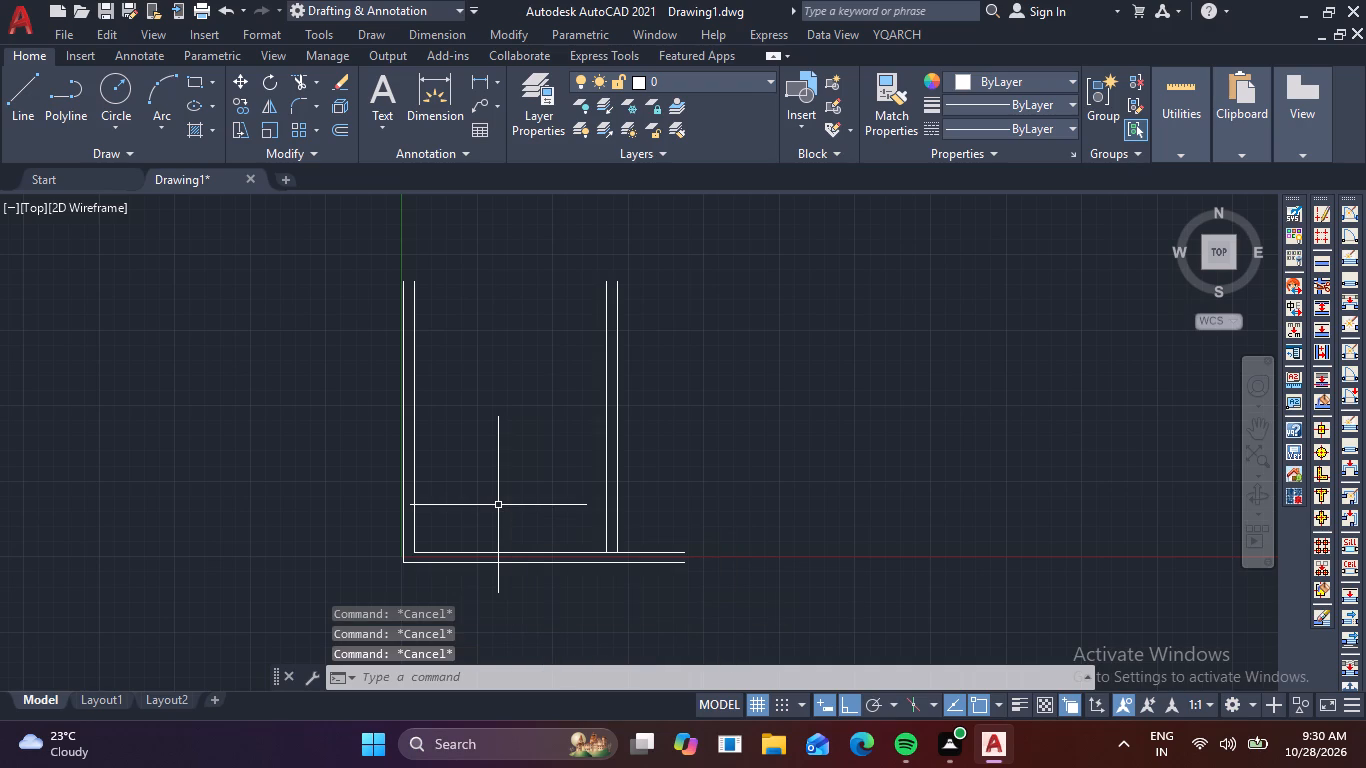
type("ex")
key("space")
left_click(619, 513)
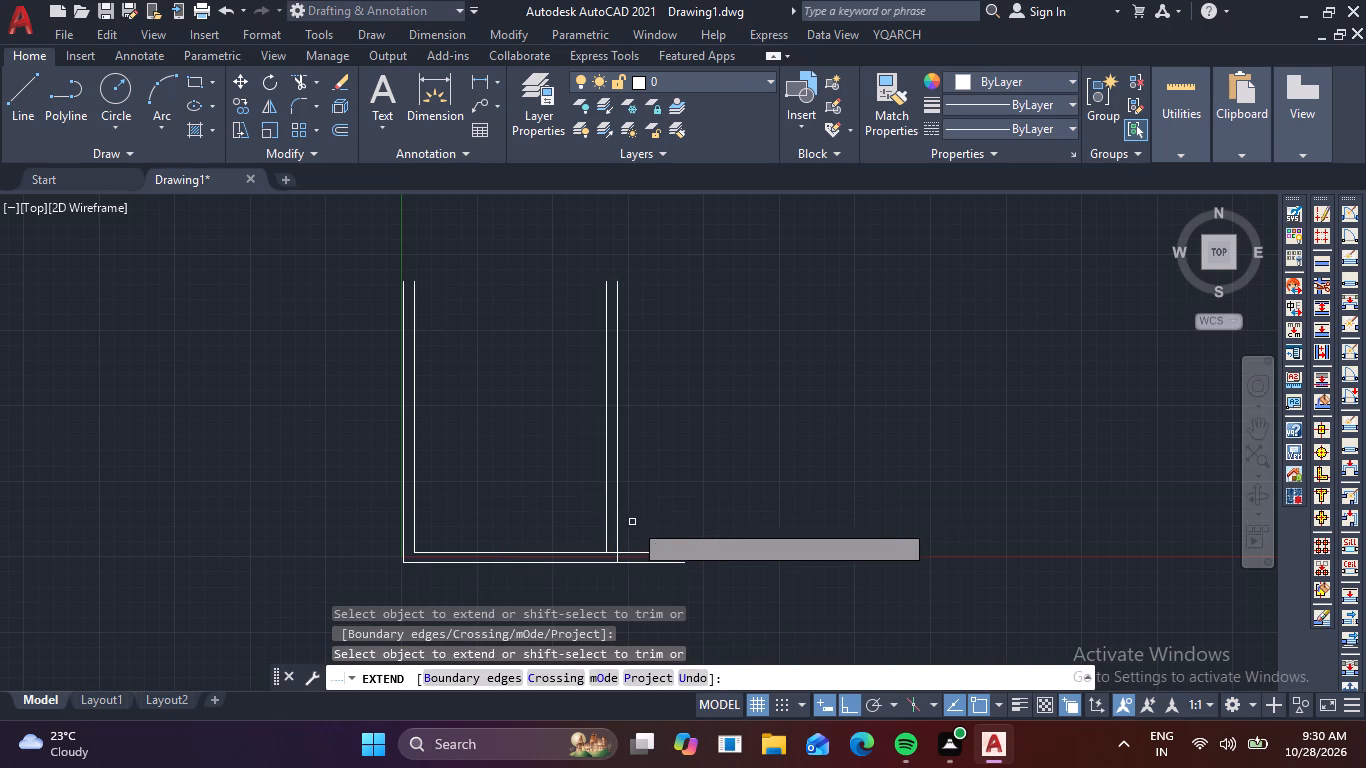
left_click_drag(659, 520, 648, 596, "shift")
key("Escape")
key("Escape")
Offset the room's outer right wall line 13' to its right.
scroll(726, 528, "down", 2)
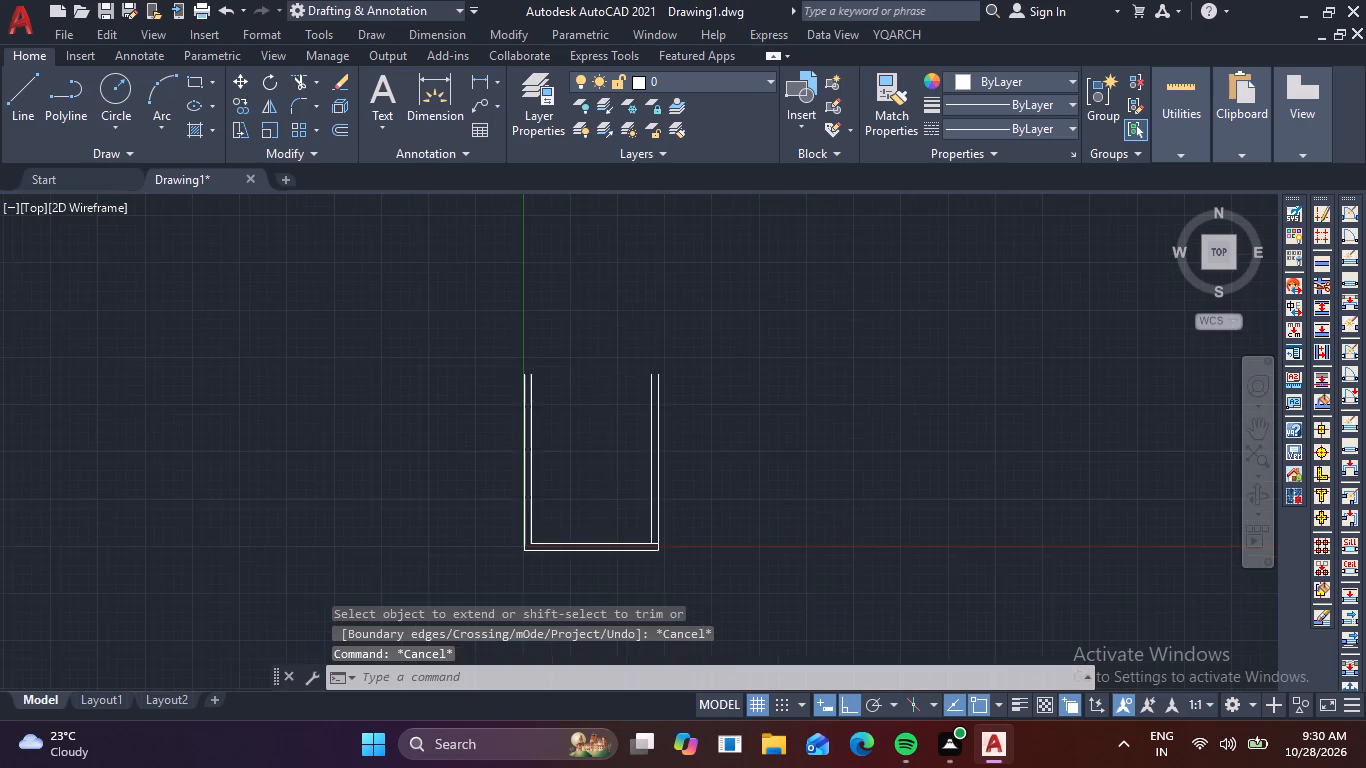
scroll(699, 512, "up", 3)
scroll(696, 508, "down", 2)
middle_click_drag(693, 508, 691, 473)
scroll(649, 517, "up", 1)
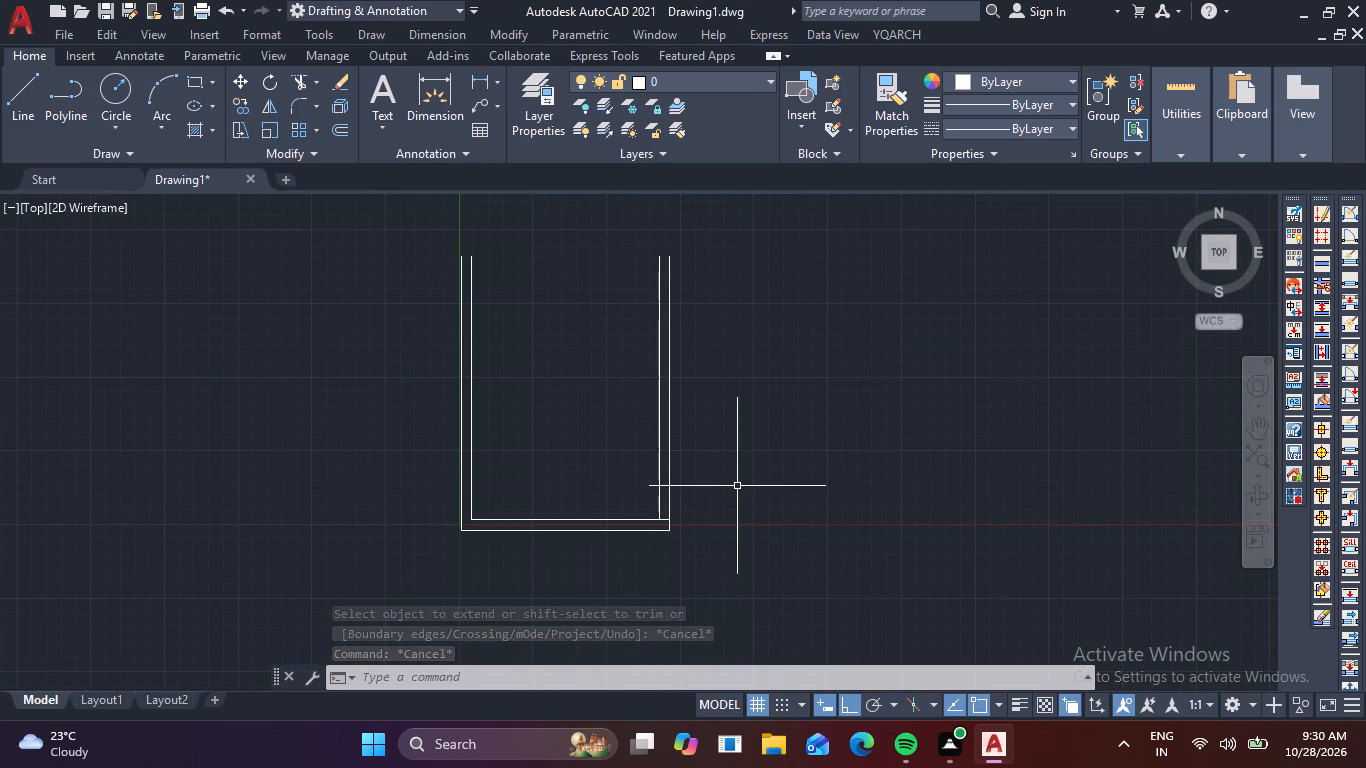
key("o")
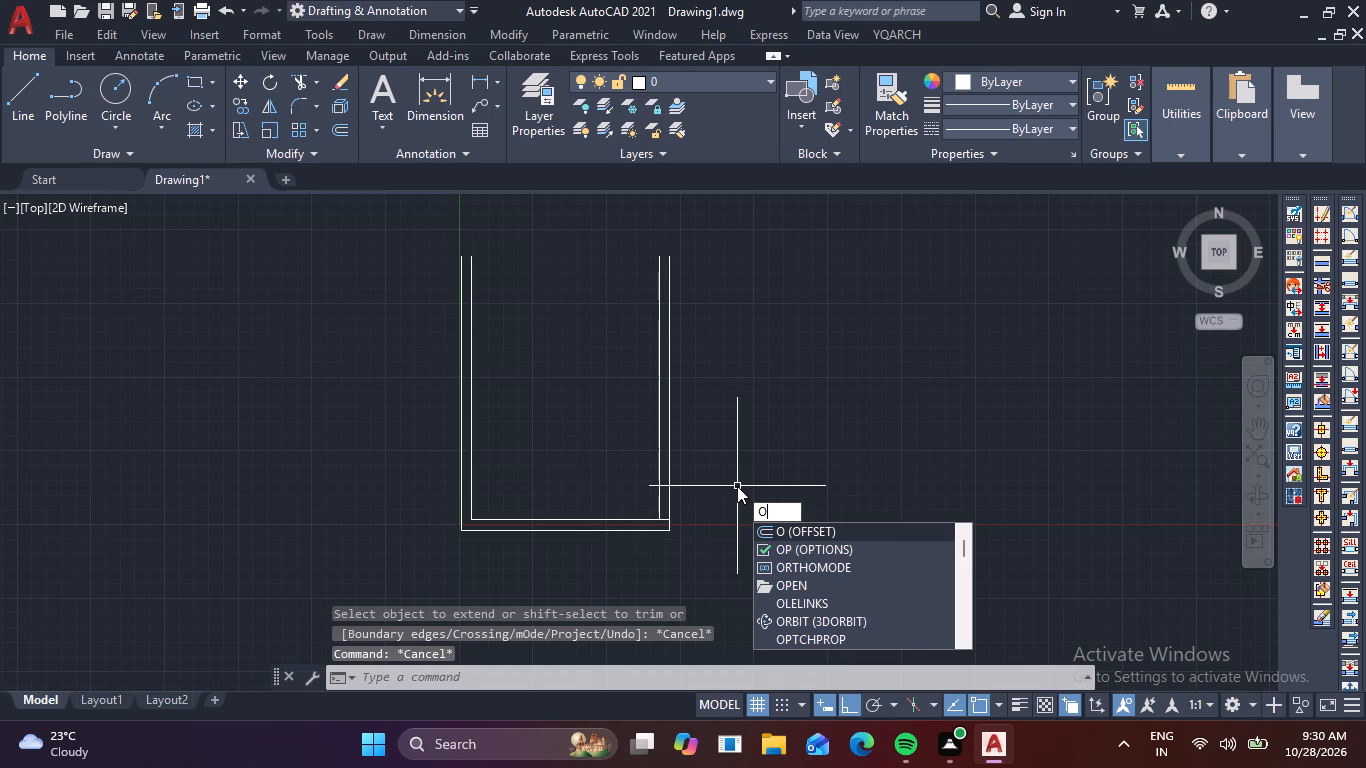
key("Return")
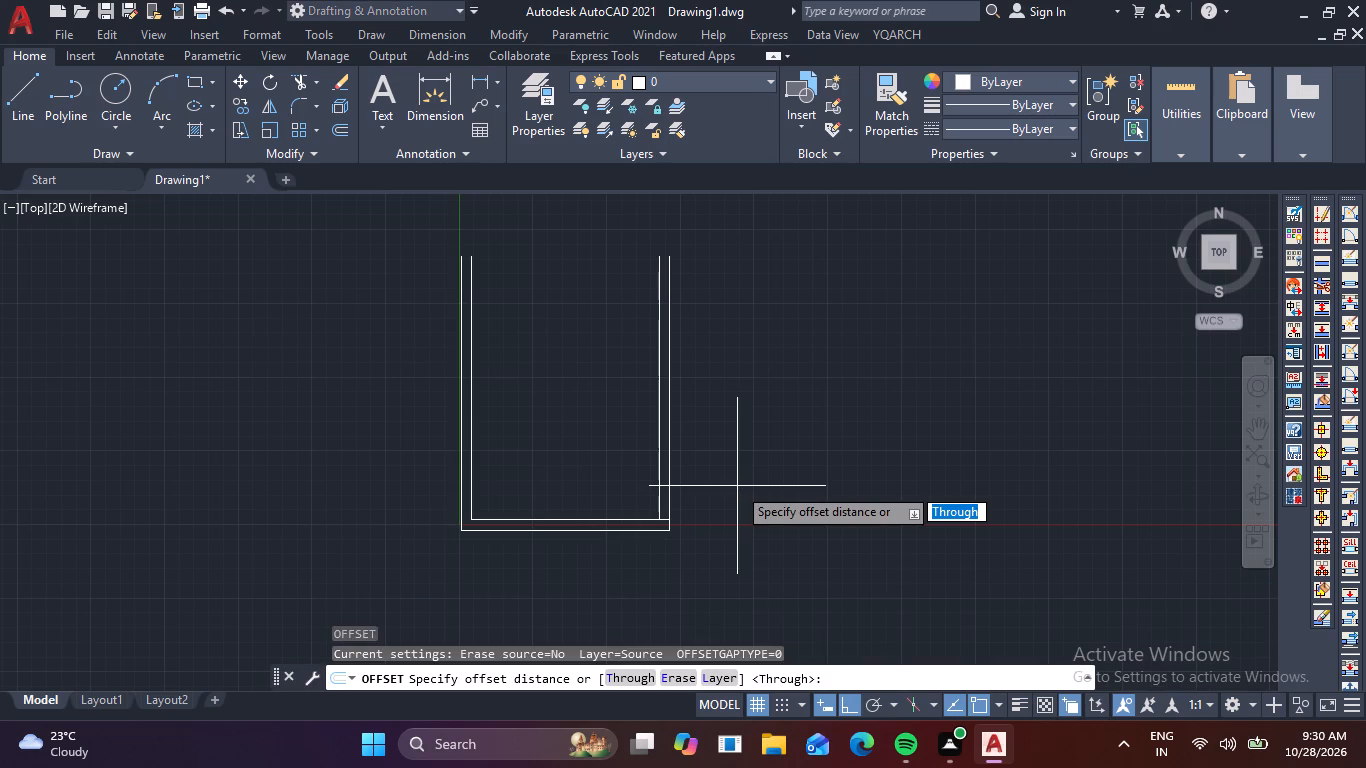
type("13")
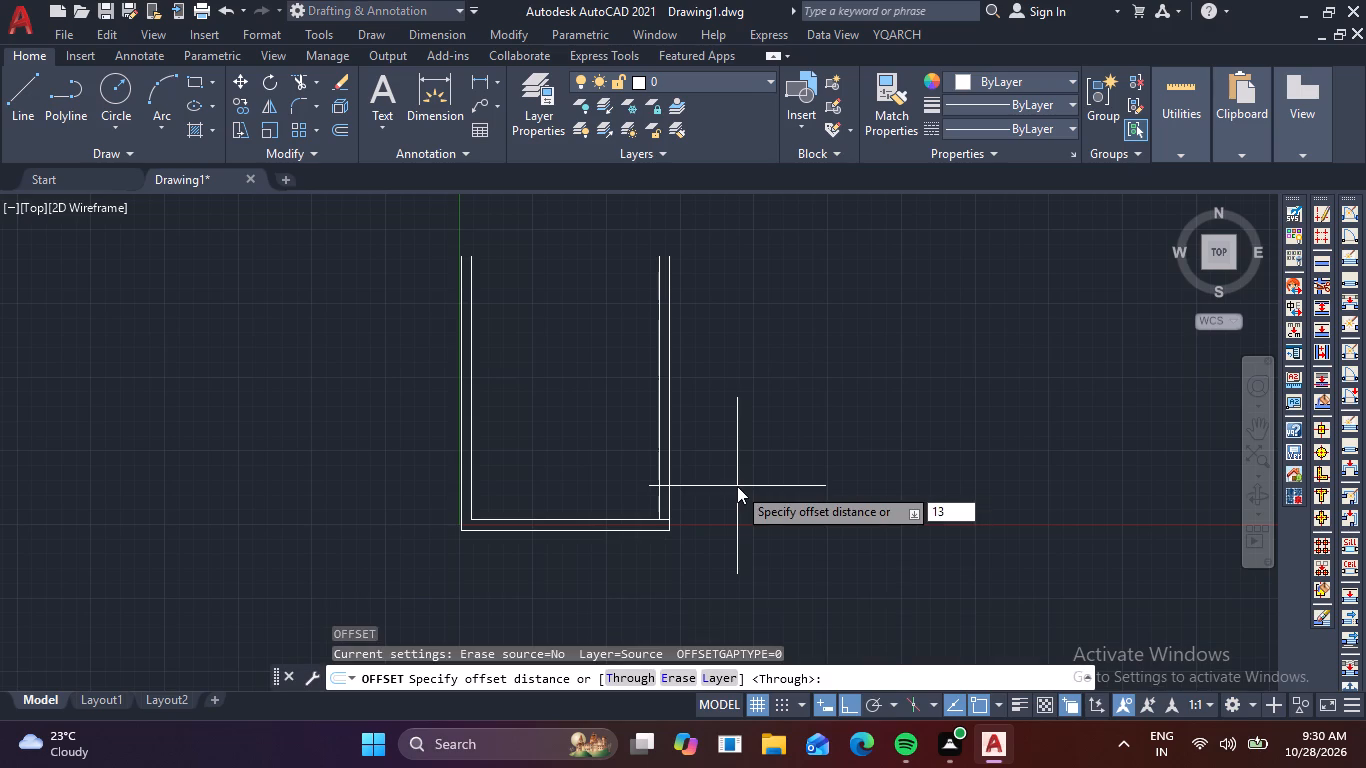
key("apostrophe")
key("Return")
left_click(669, 443)
left_click(783, 455)
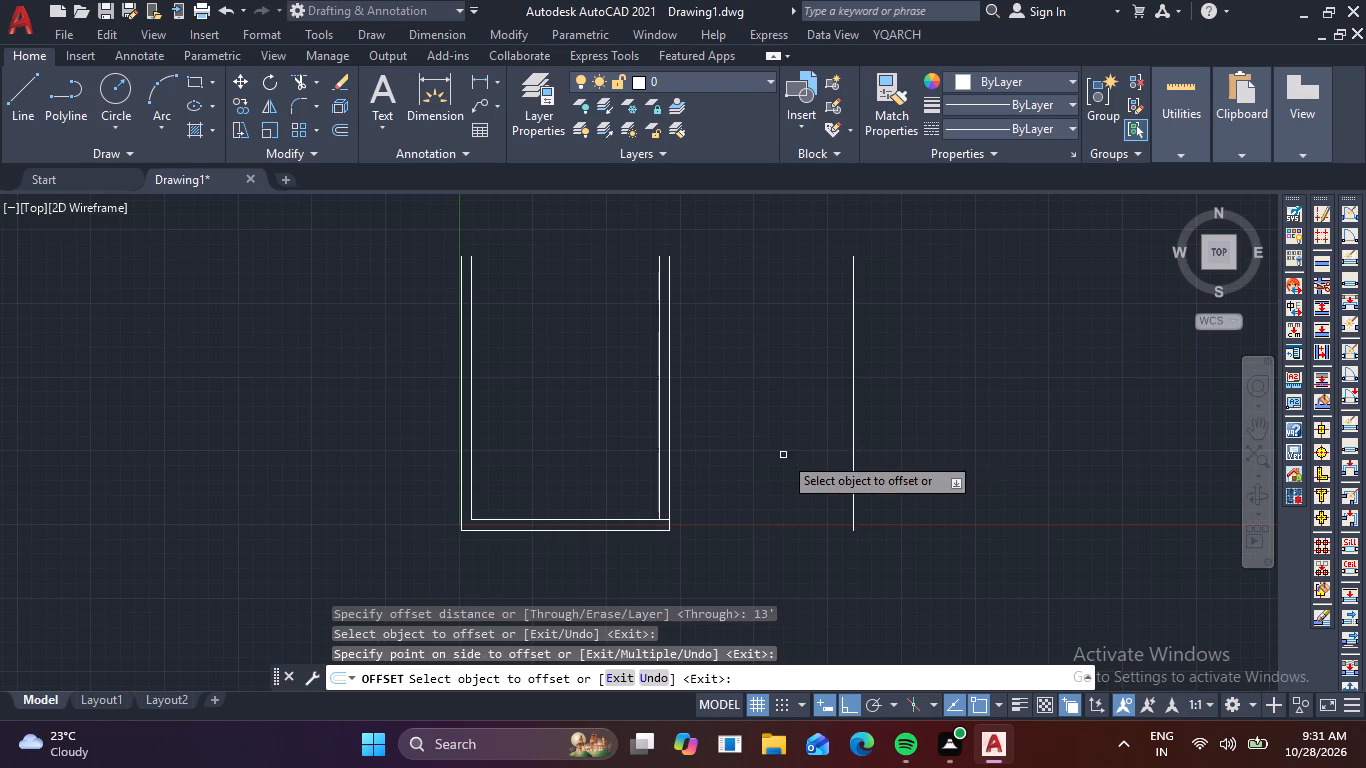
Offset the new vertical line 6" to its right to give the partition wall its thickness.
left_click(854, 455)
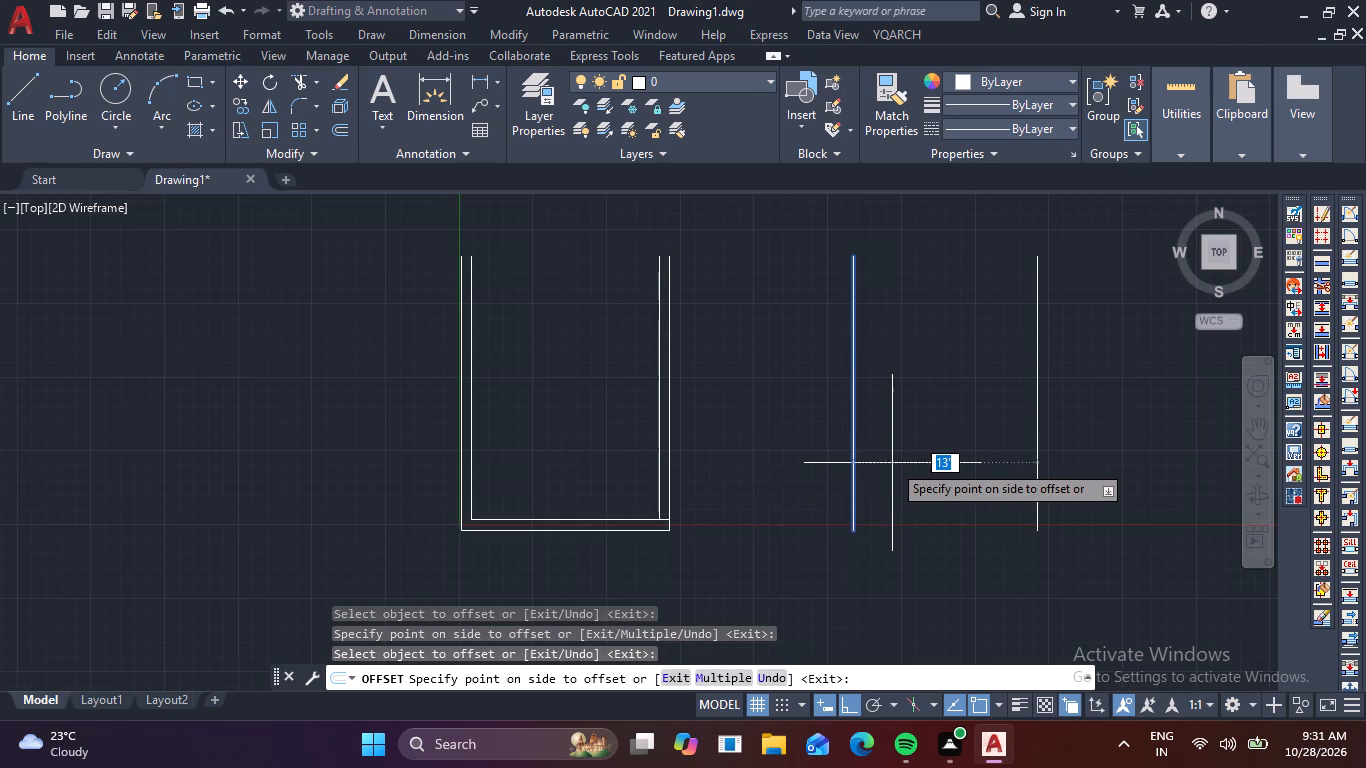
type("6")
key("space")
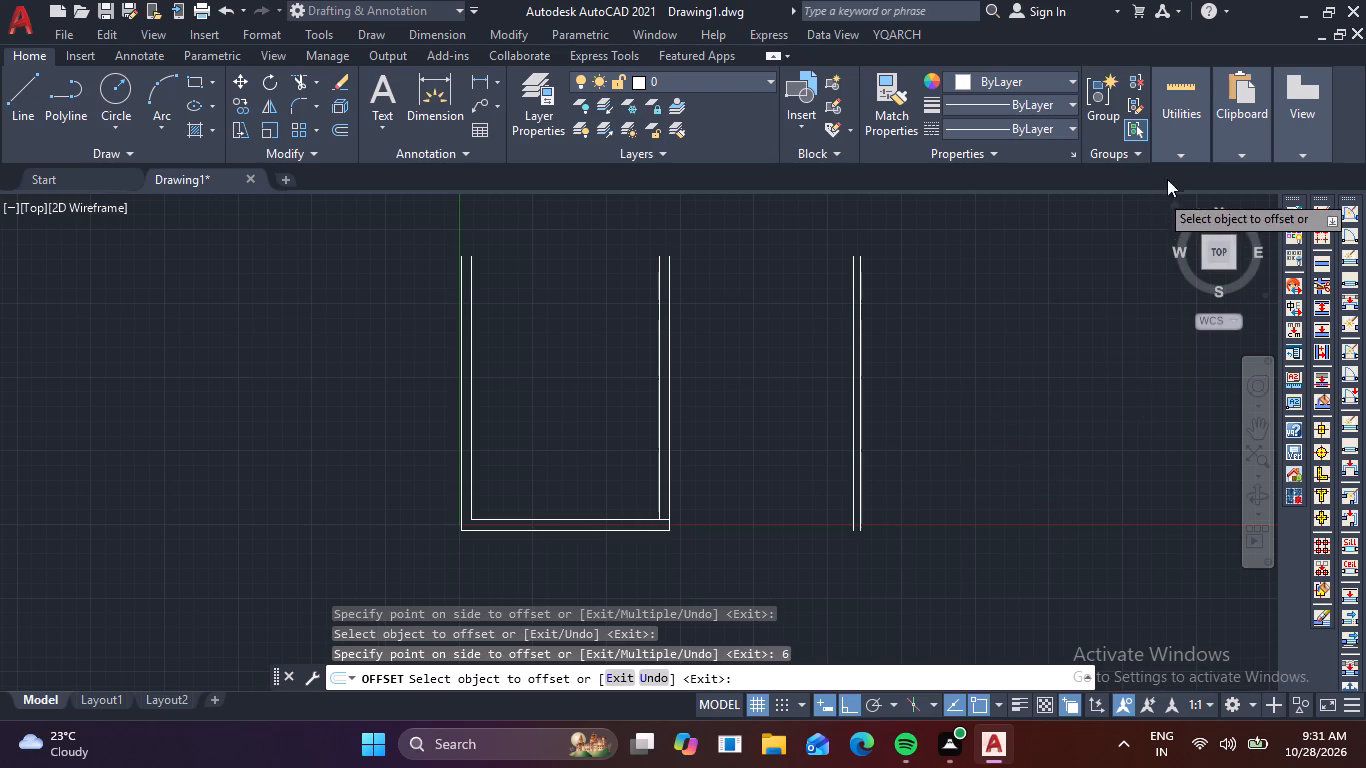
Check the first room's width and the spacing of the wall lines with the Quick measure tool.
left_click(1190, 147)
left_click(1194, 184)
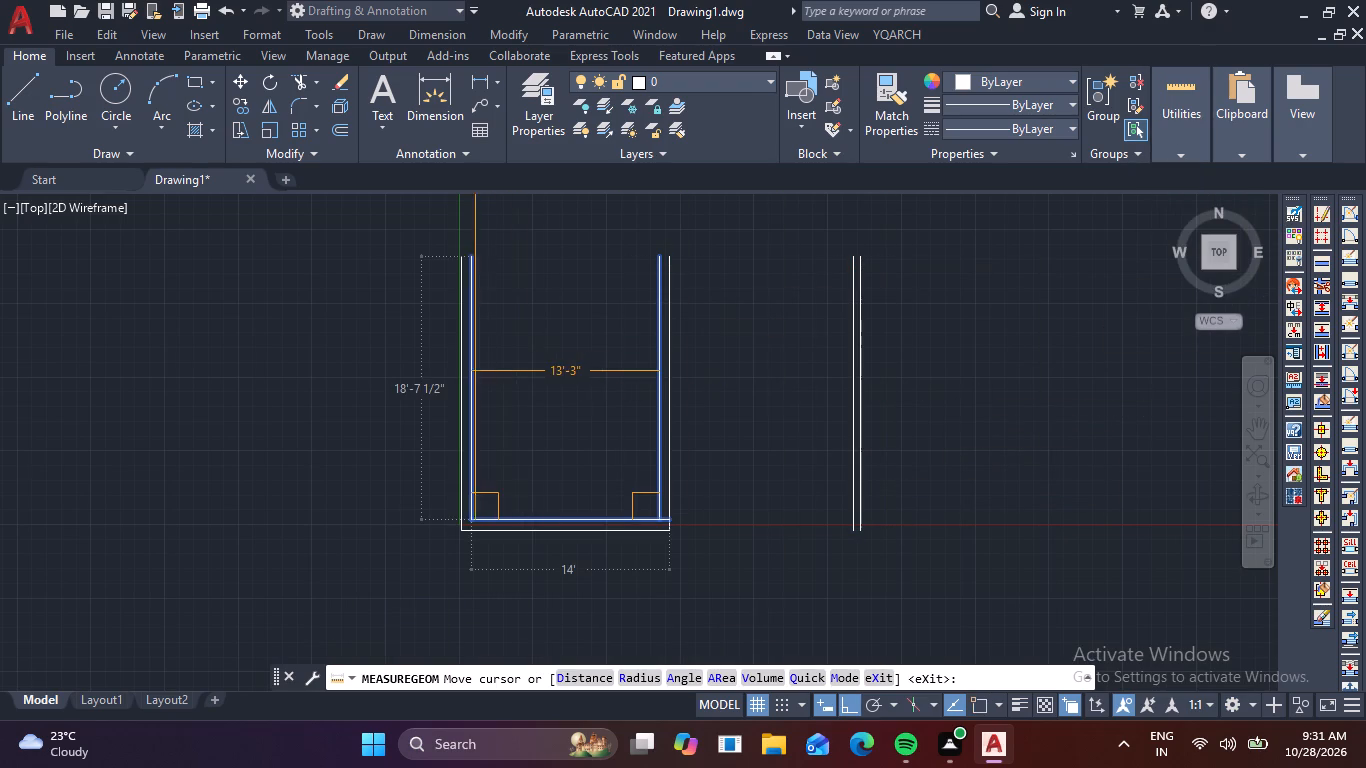
scroll(453, 371, "up", 3)
scroll(477, 364, "down", 3)
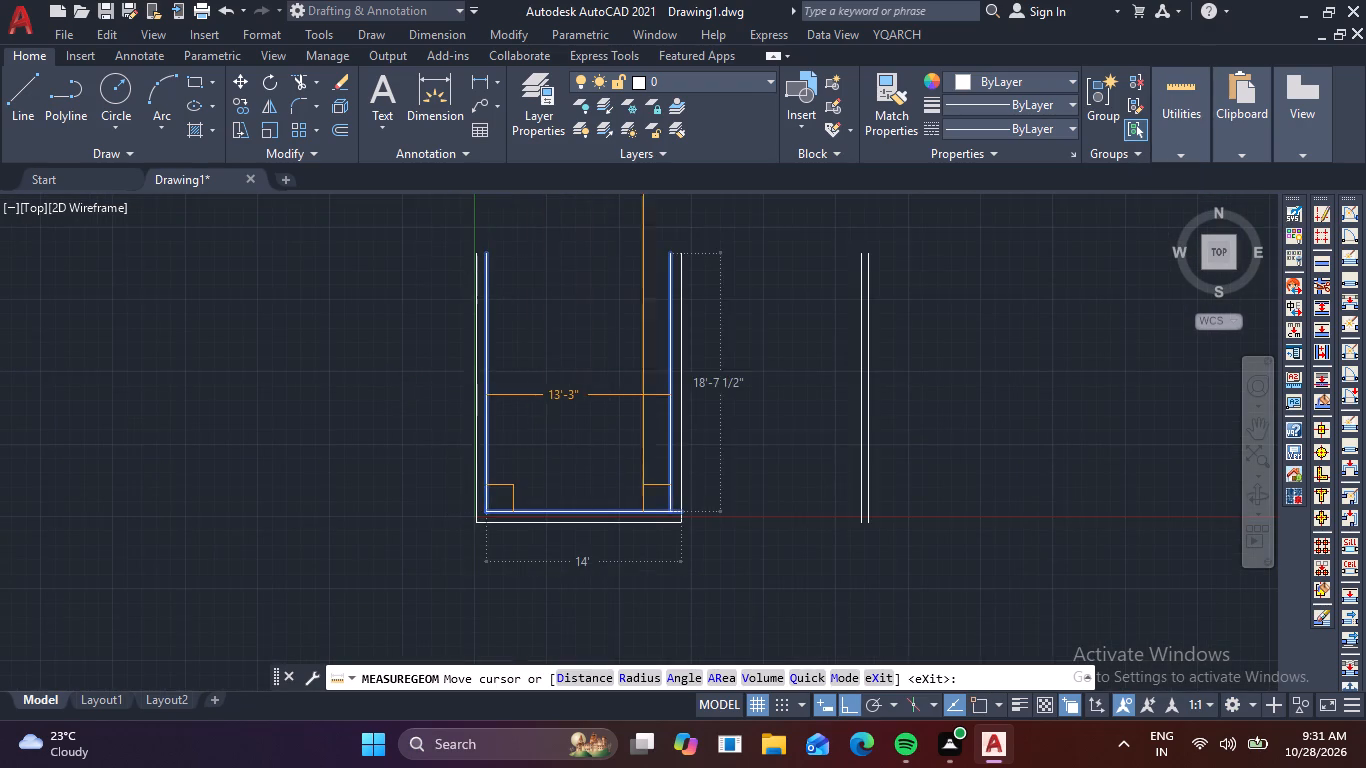
scroll(695, 382, "up", 5)
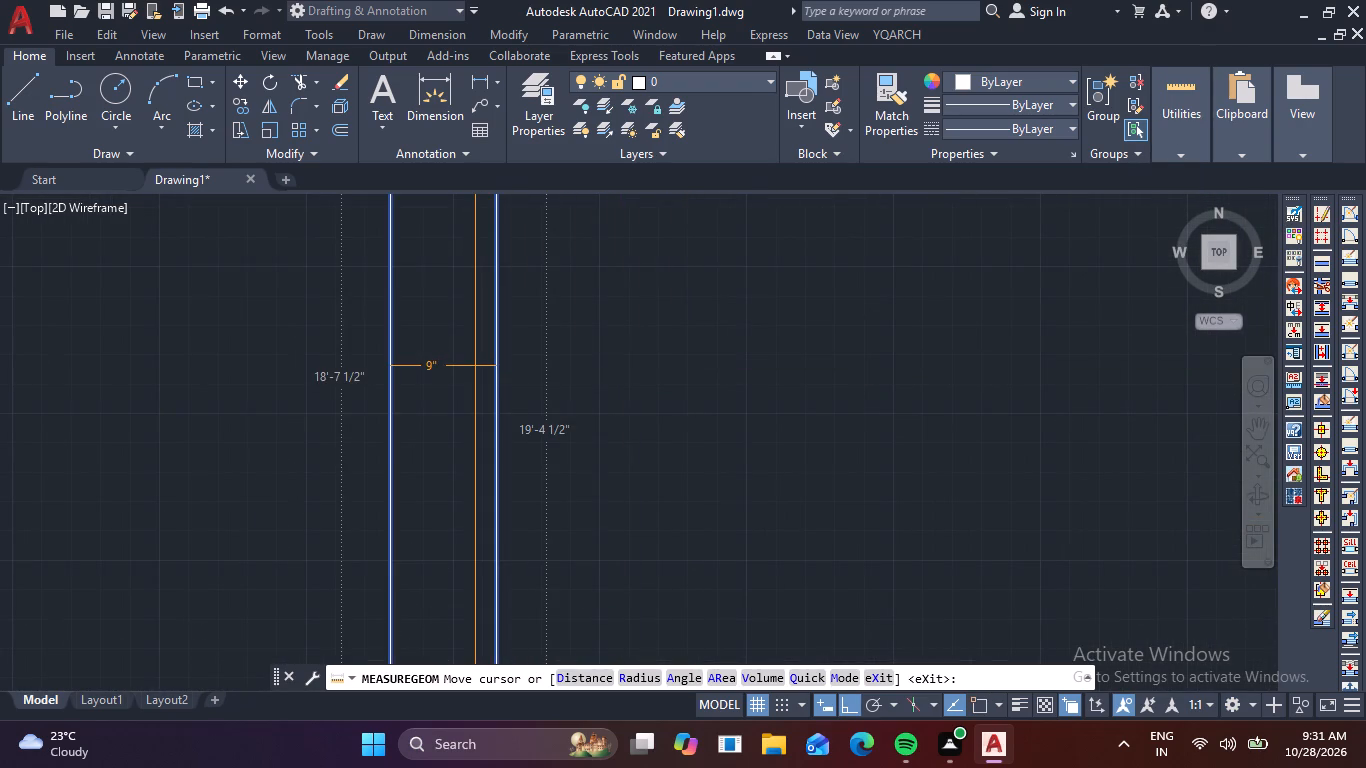
scroll(474, 371, "down", 5)
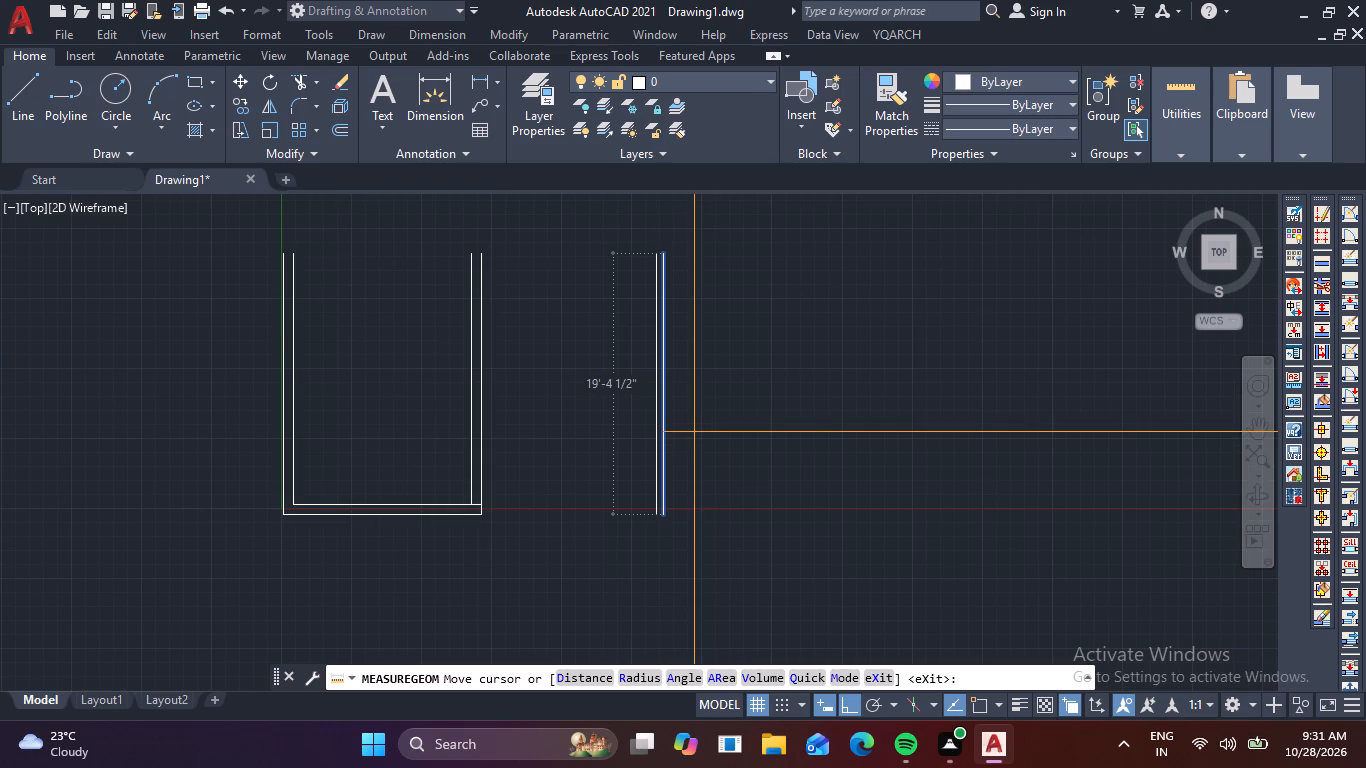
key("Escape")
key("Escape")
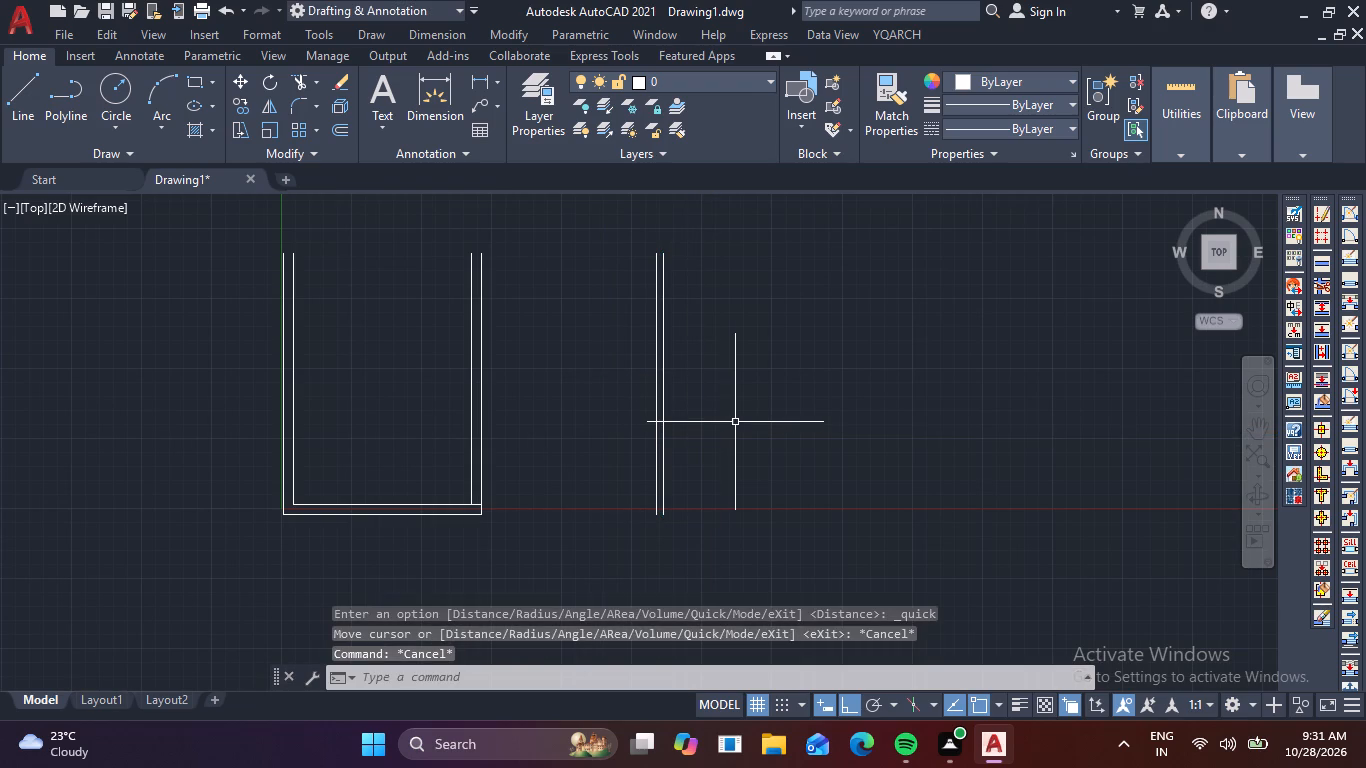
Offset the right line of the 6" wall 5'10-1/2" to its right.
key("o")
key("Return")
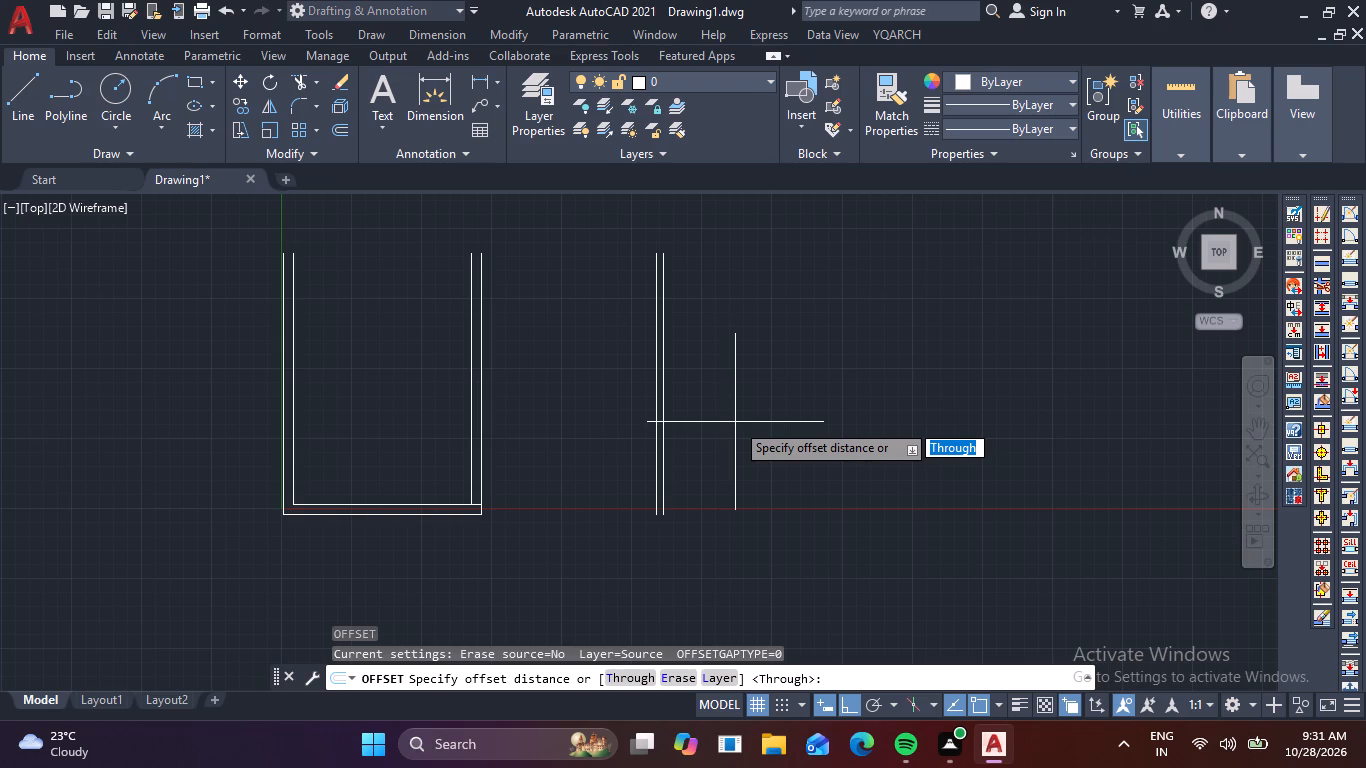
key("5")
key("apostrophe")
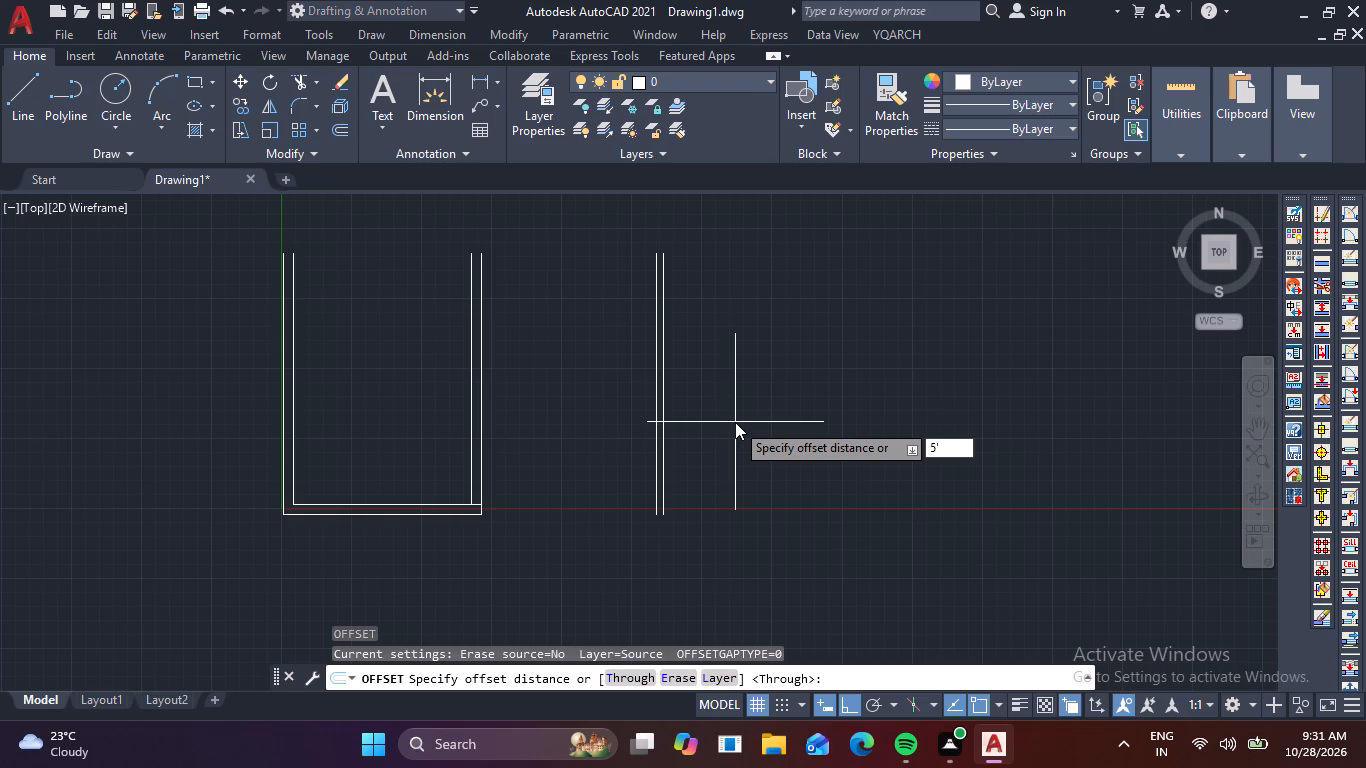
type("10")
key("minus")
key("1")
type("/2")
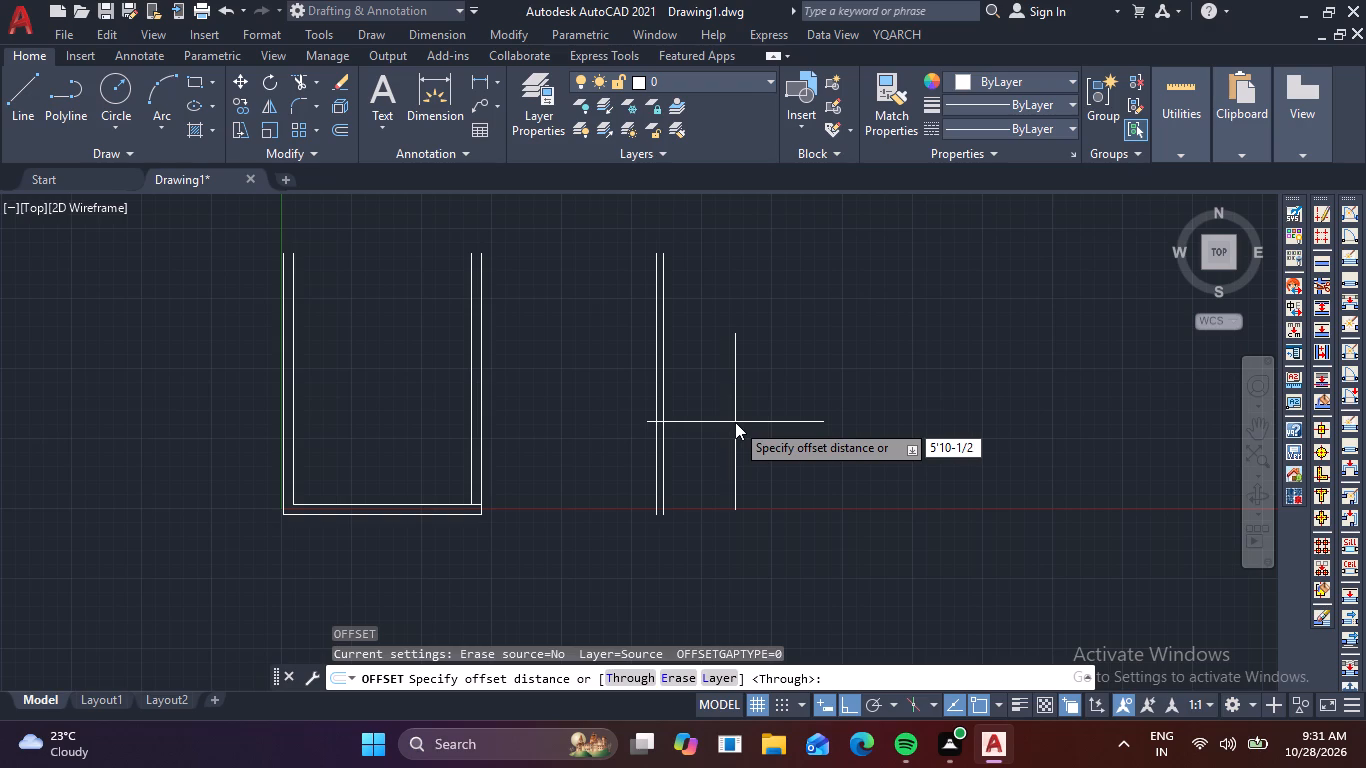
key("Return")
right_click(735, 422)
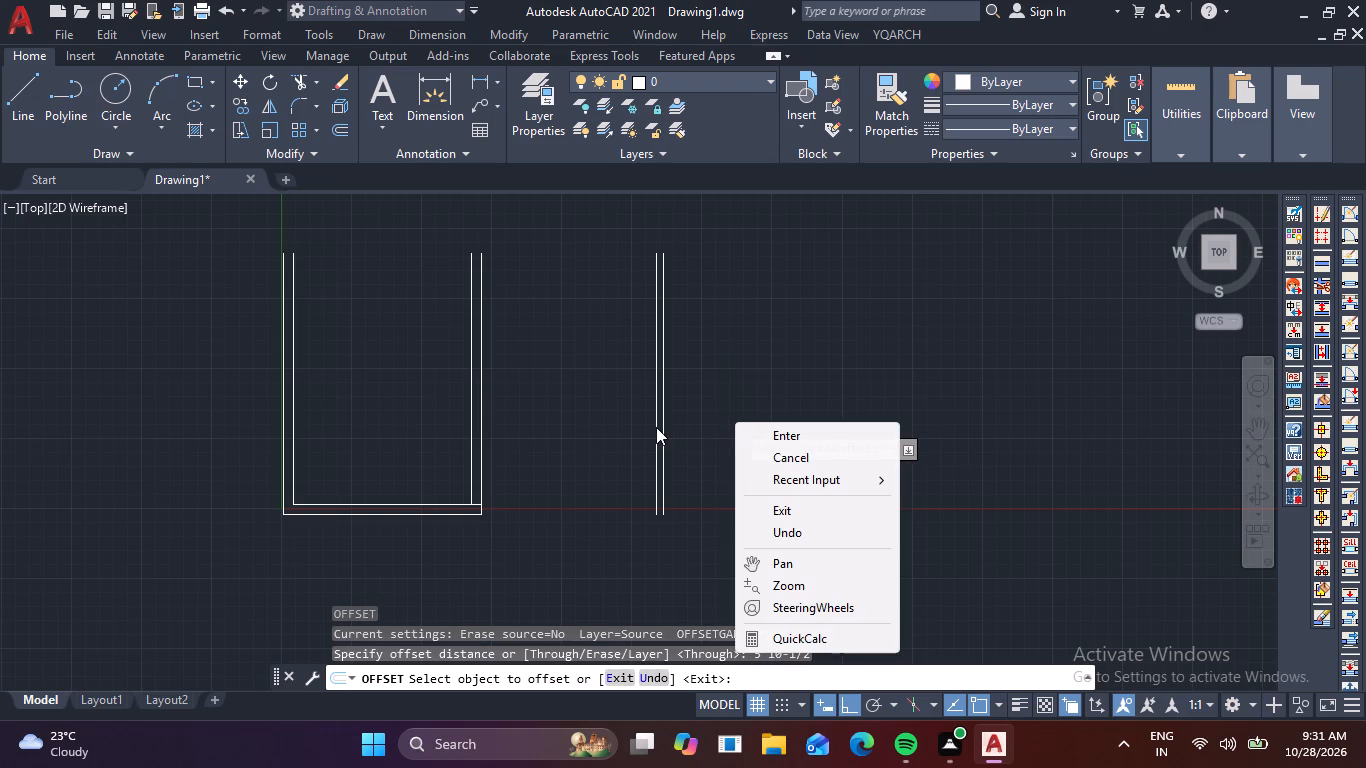
left_click(667, 428)
left_click(663, 424)
left_click(854, 440)
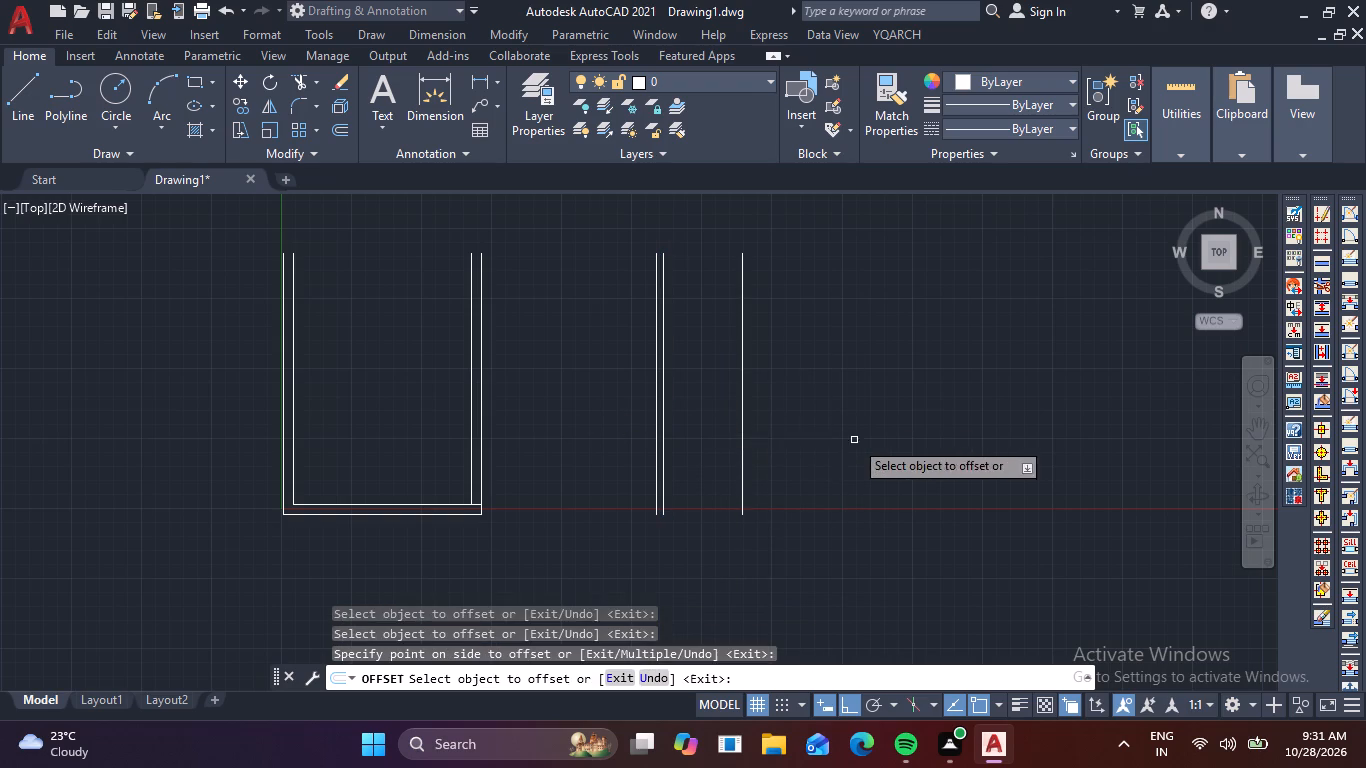
Offset the newest vertical line 6" to its right to form a second 6" wall.
left_click(742, 415)
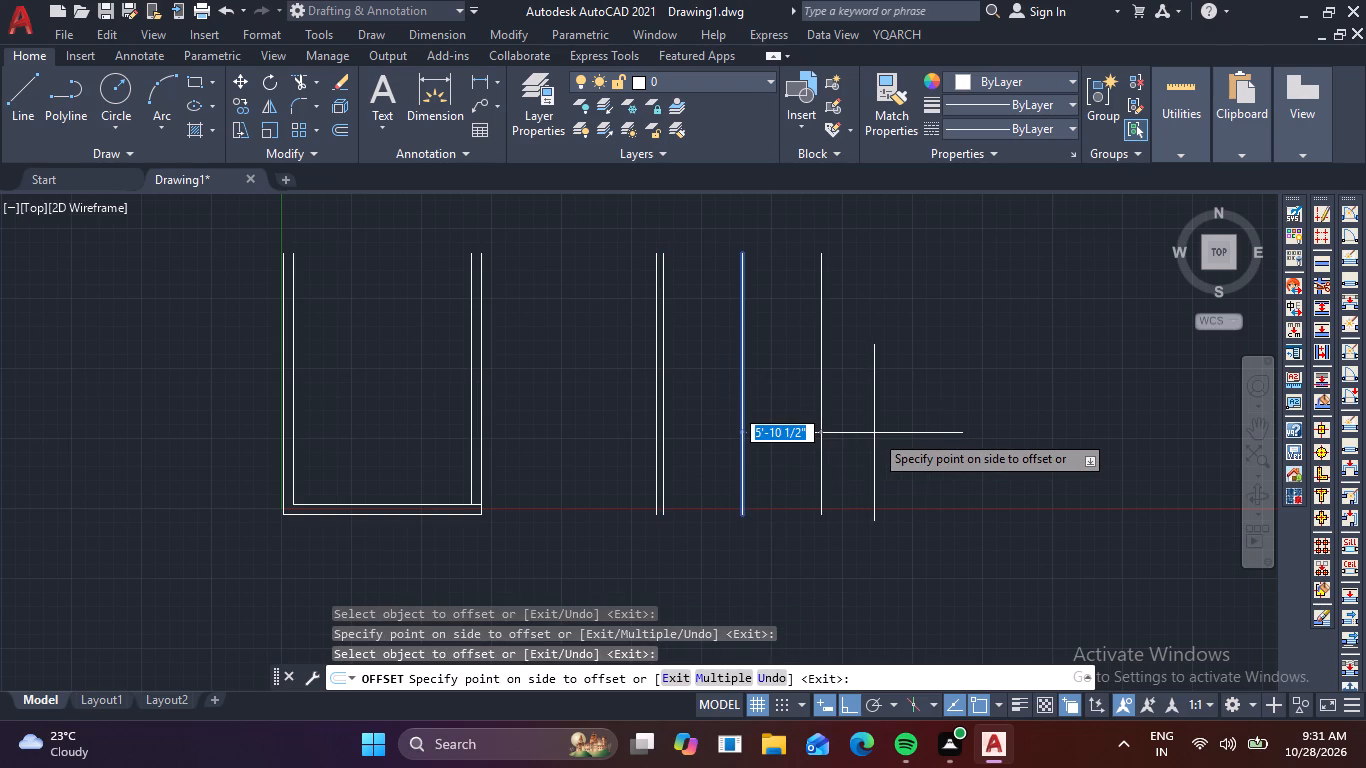
type("6")
key("space")
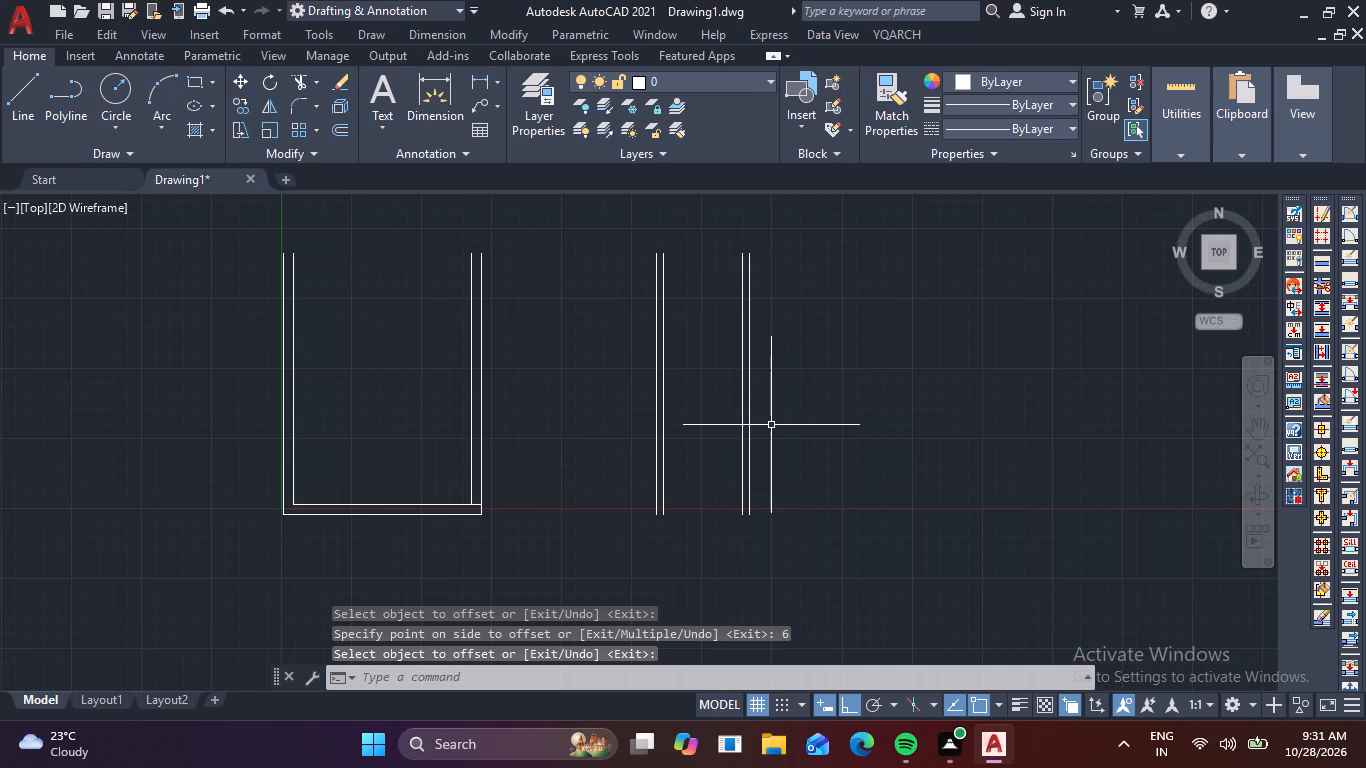
key("Escape")
key("Escape")
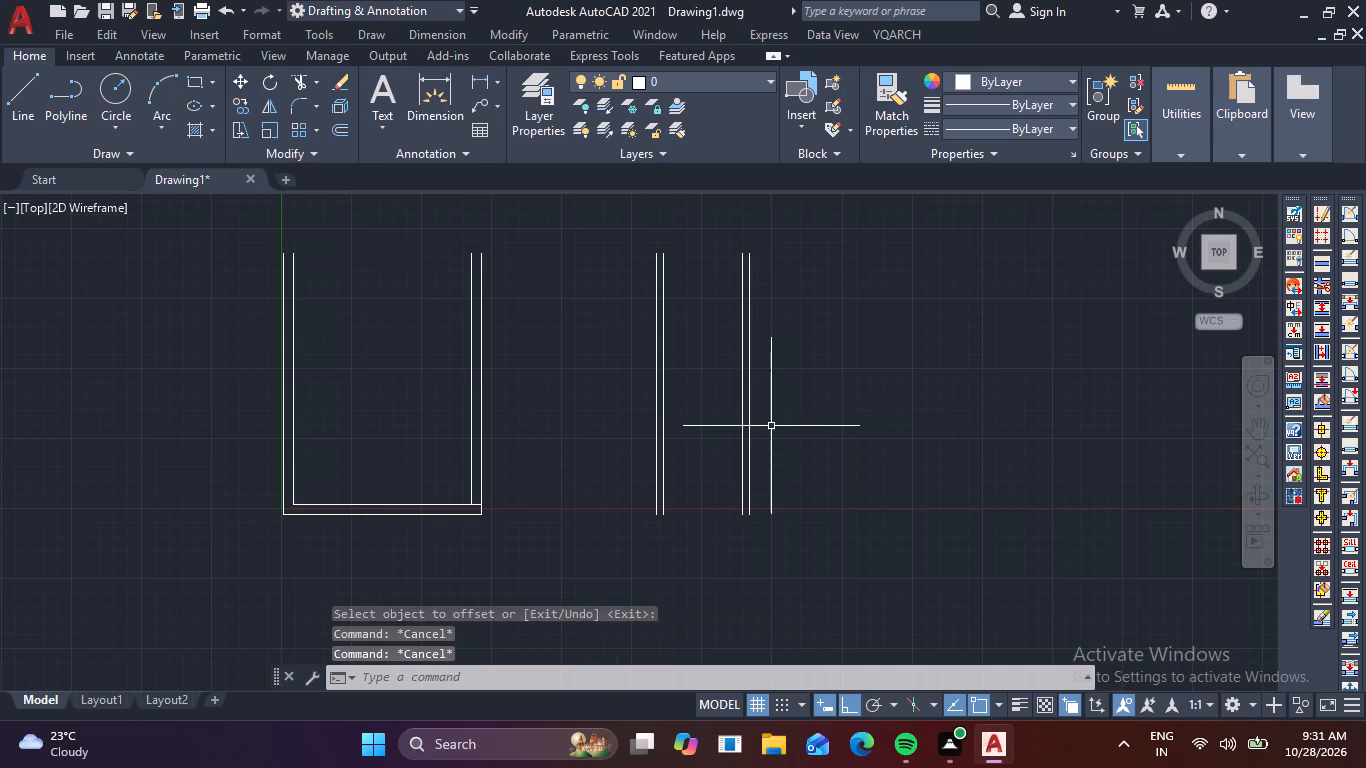
Offset the rightmost line of the second 6" wall 10' to its right.
key("o")
key("Return")
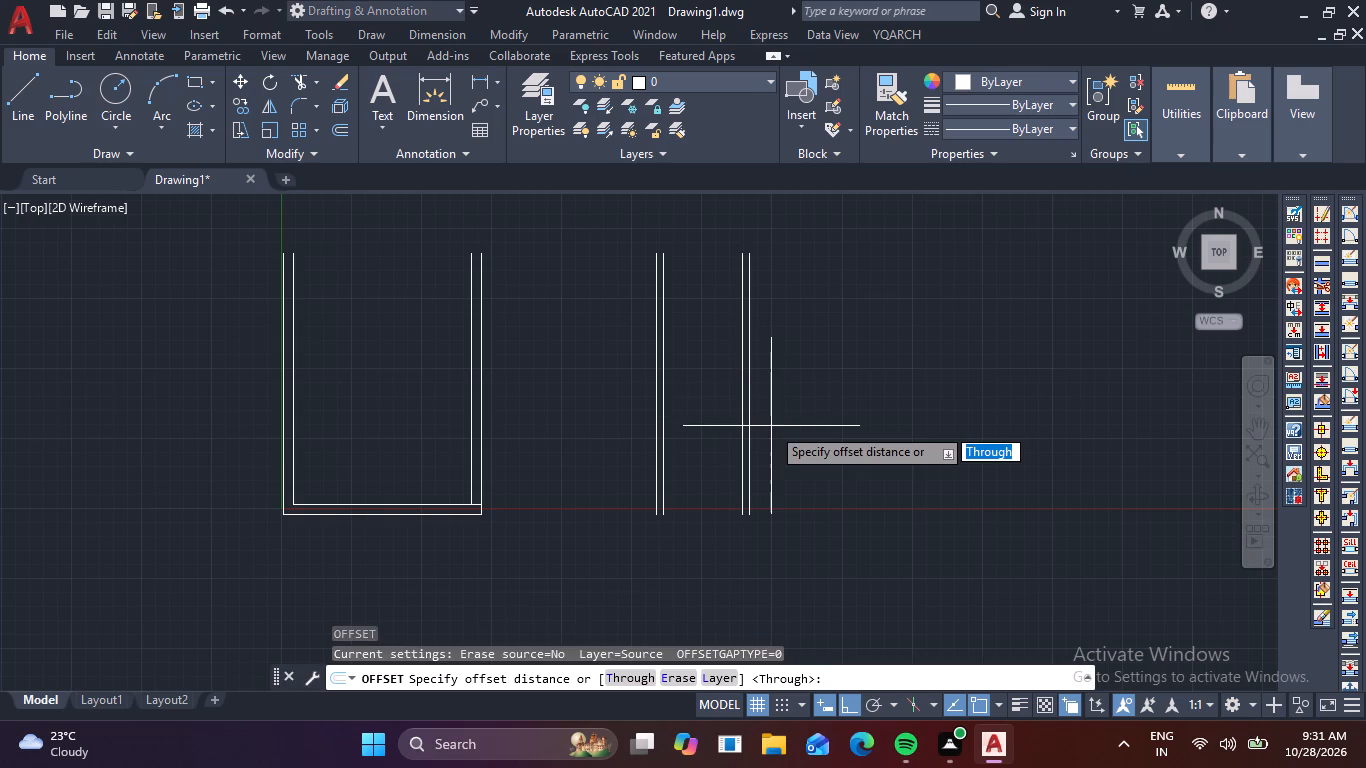
type("10")
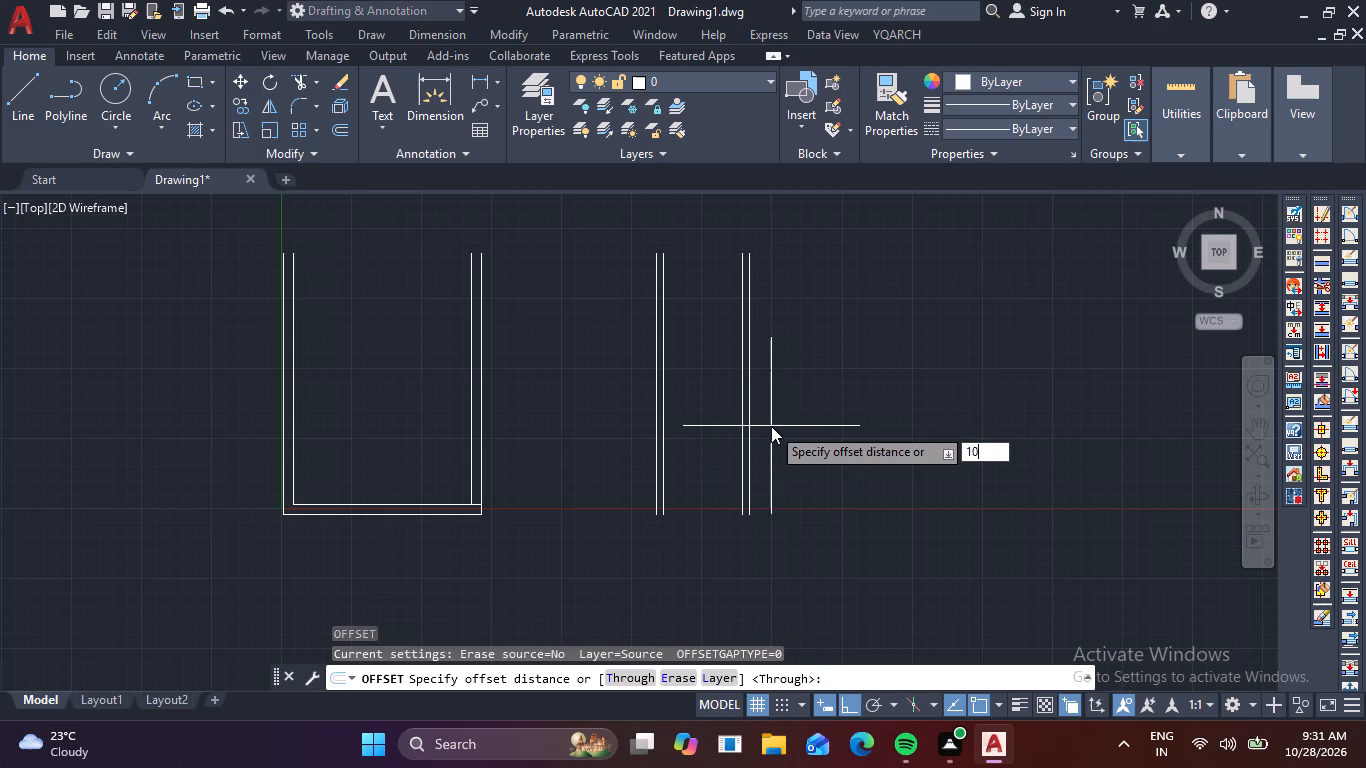
key("apostrophe")
key("Return")
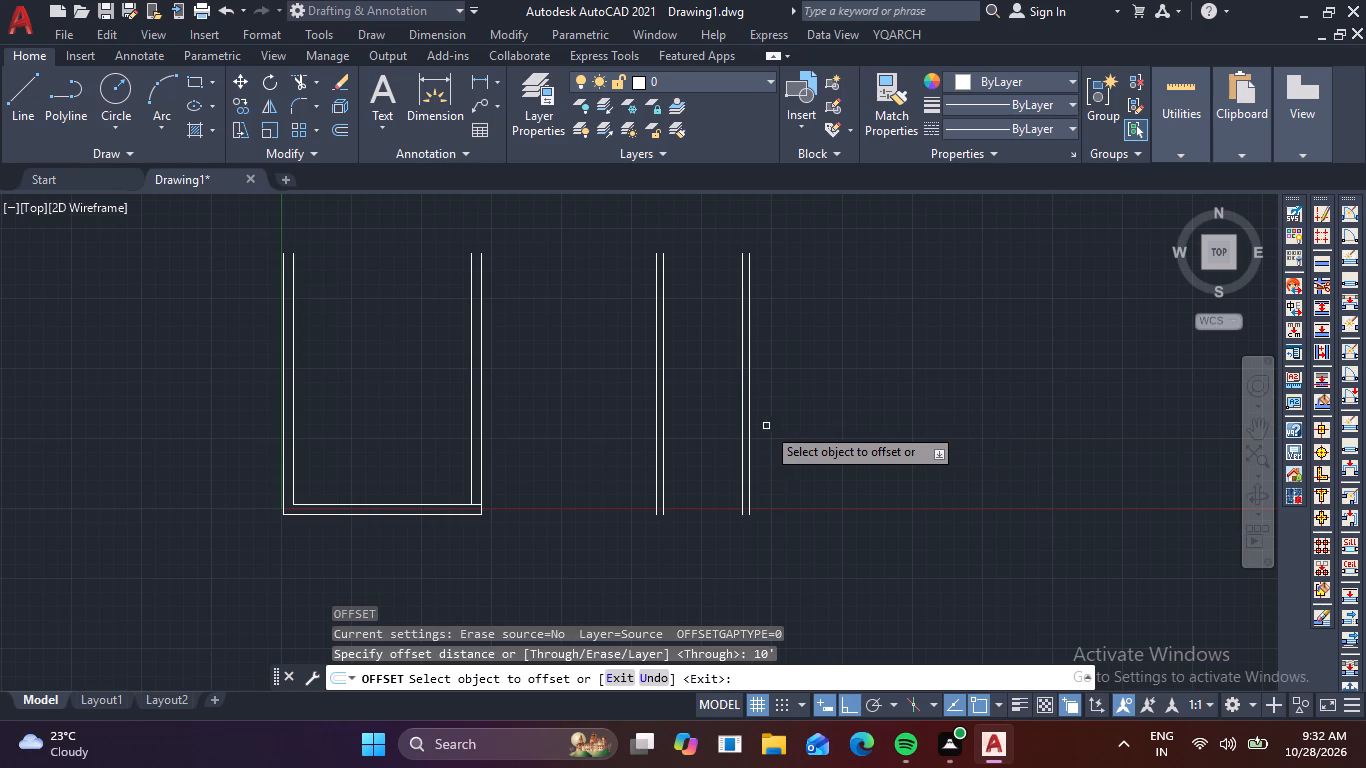
left_click(750, 430)
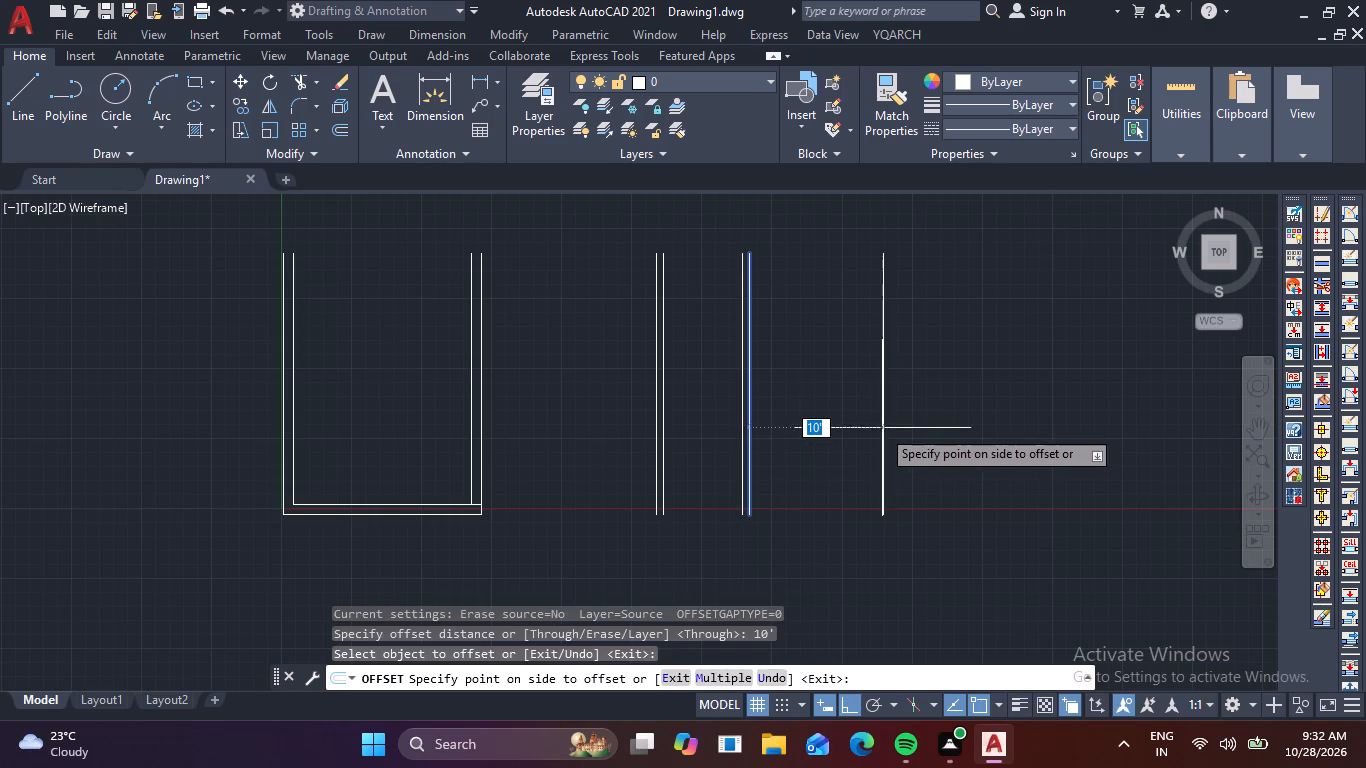
left_click(885, 428)
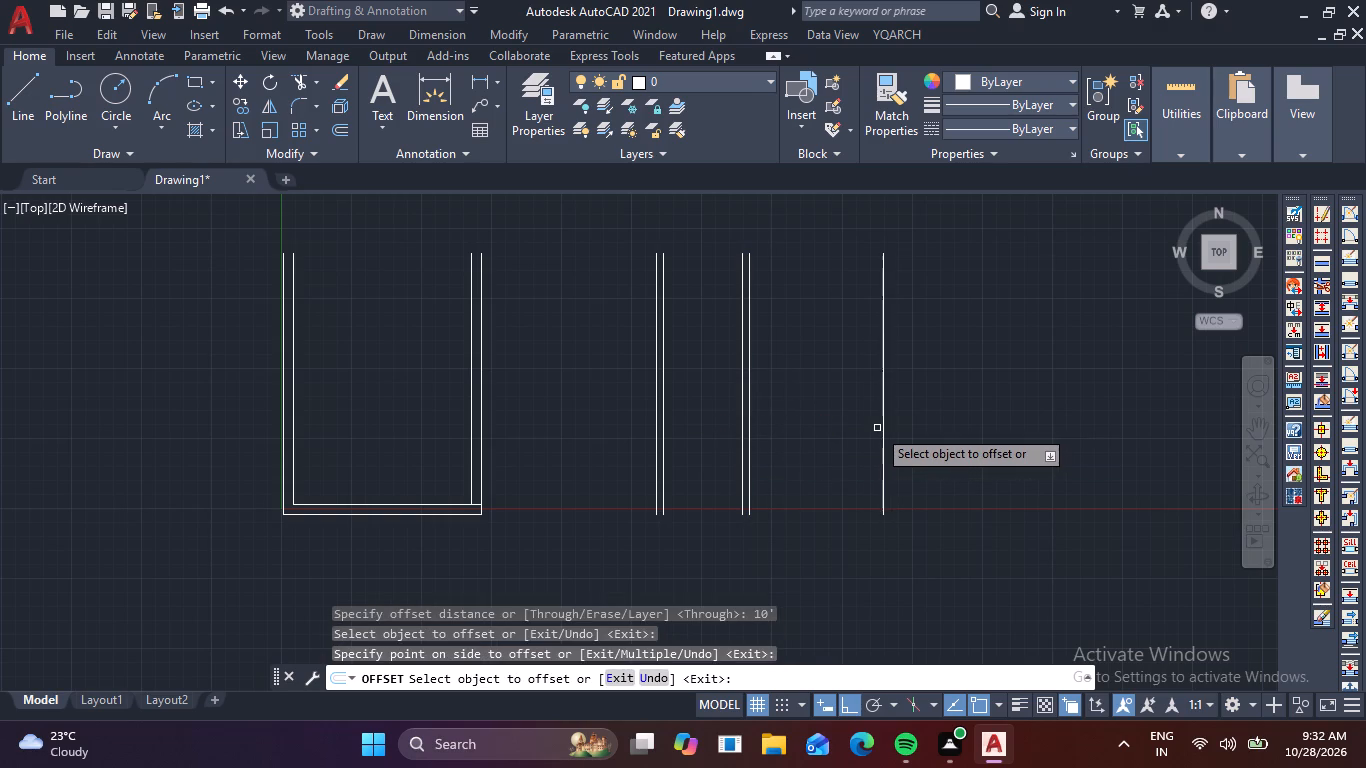
Offset the newest vertical line 9" to its right to form a 9" wall.
left_click(883, 428)
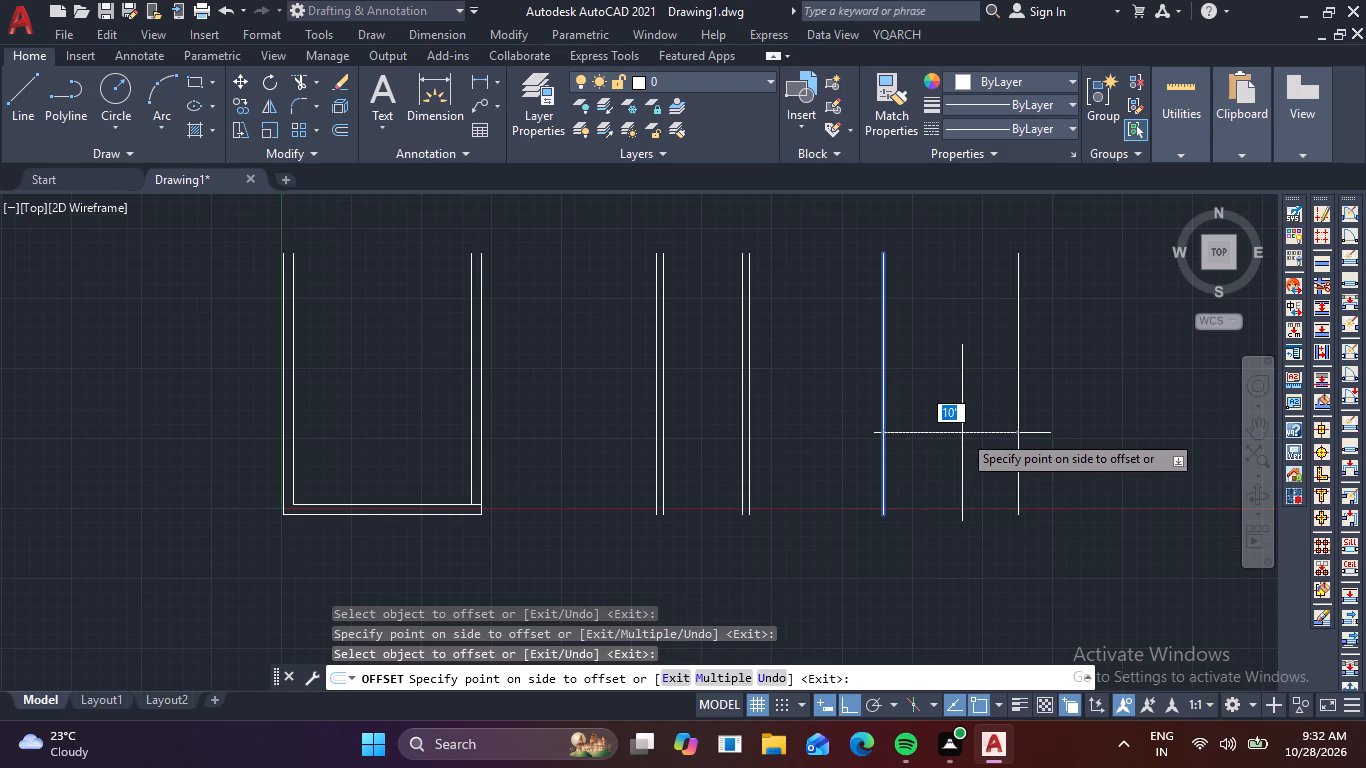
key("9")
key("Return")
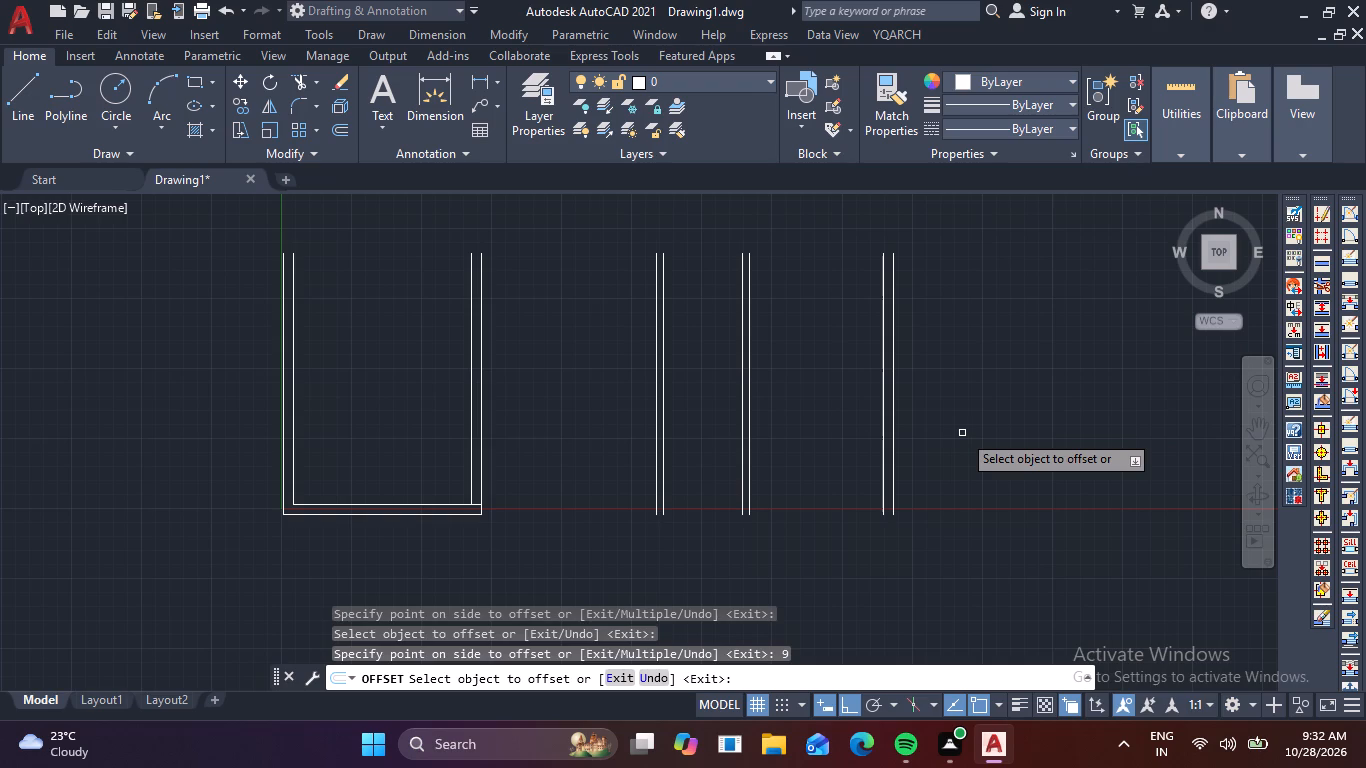
Offset the outer line of the new 9" wall 12'9" to its right.
left_click(895, 406)
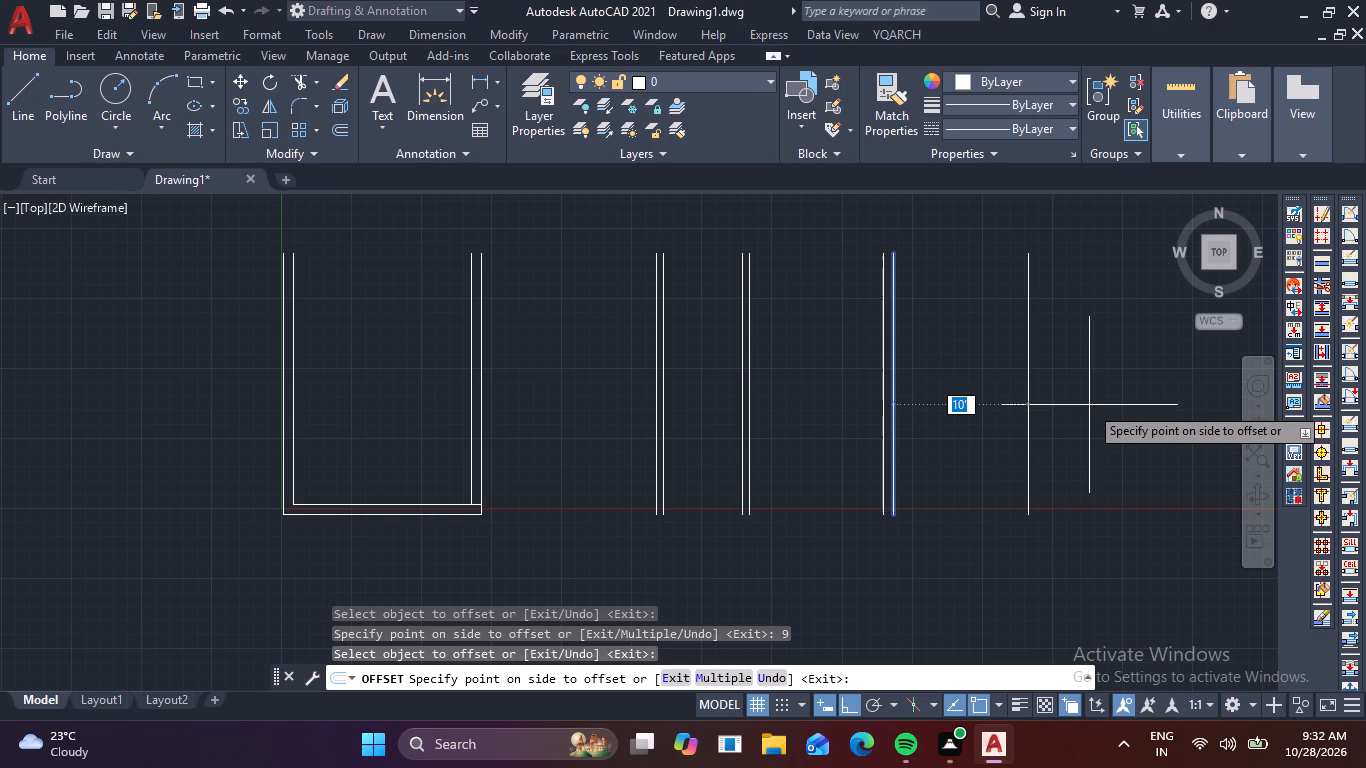
key("1")
type("2'")
key("0")
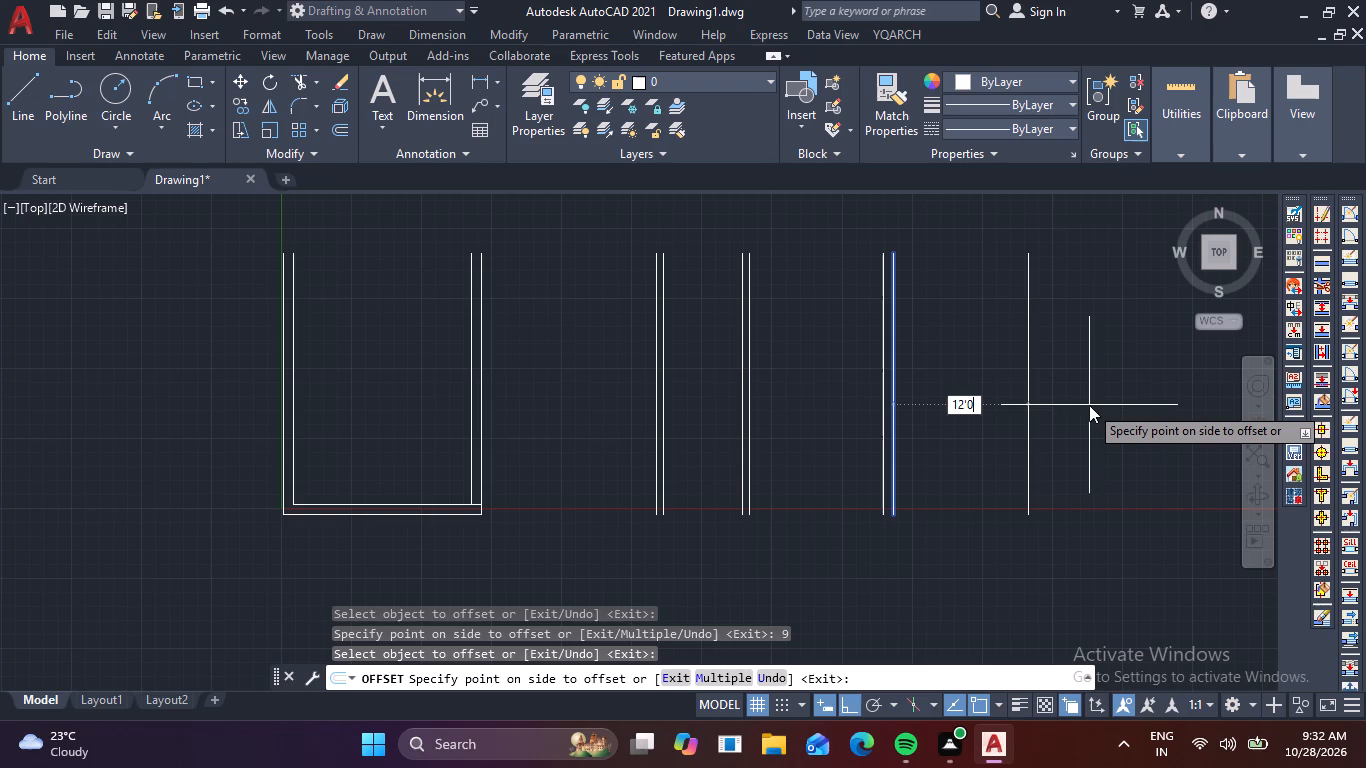
key("BackSpace")
key("9")
key("Return")
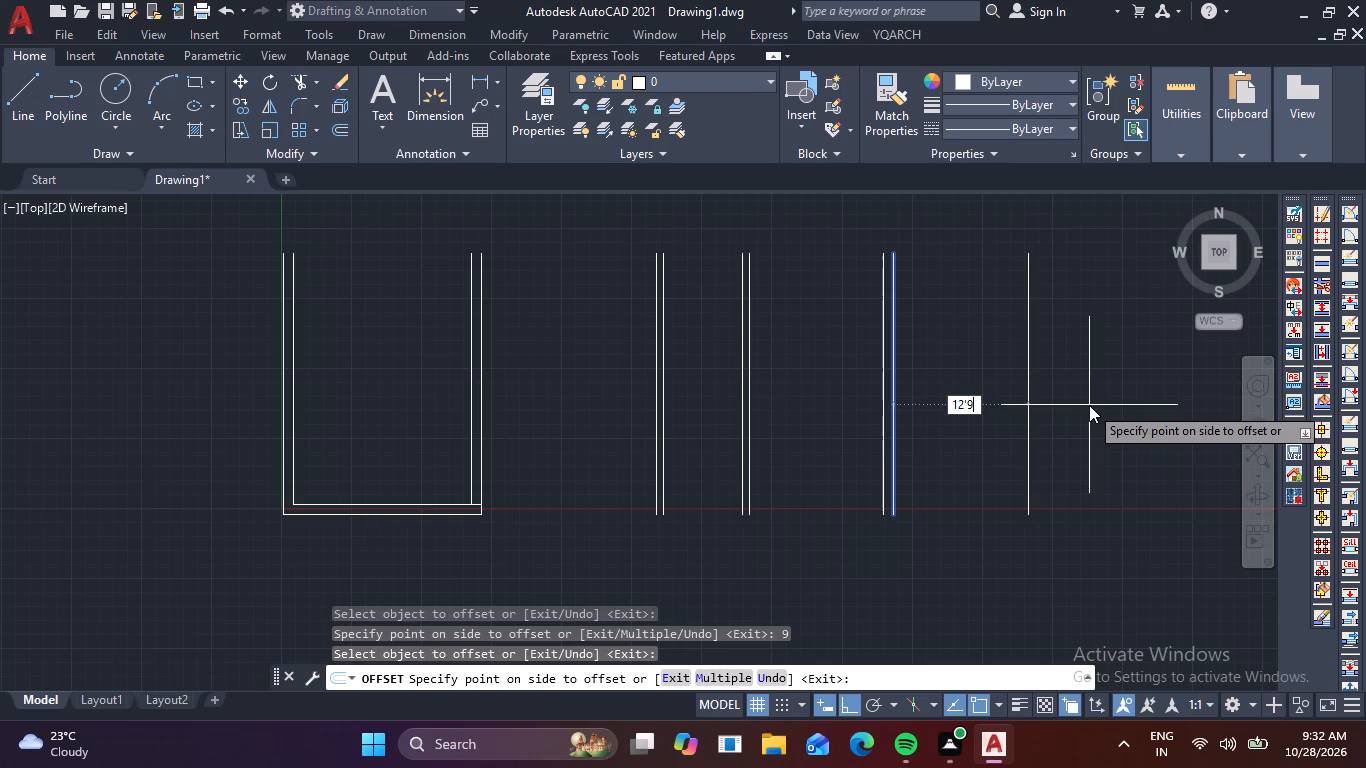
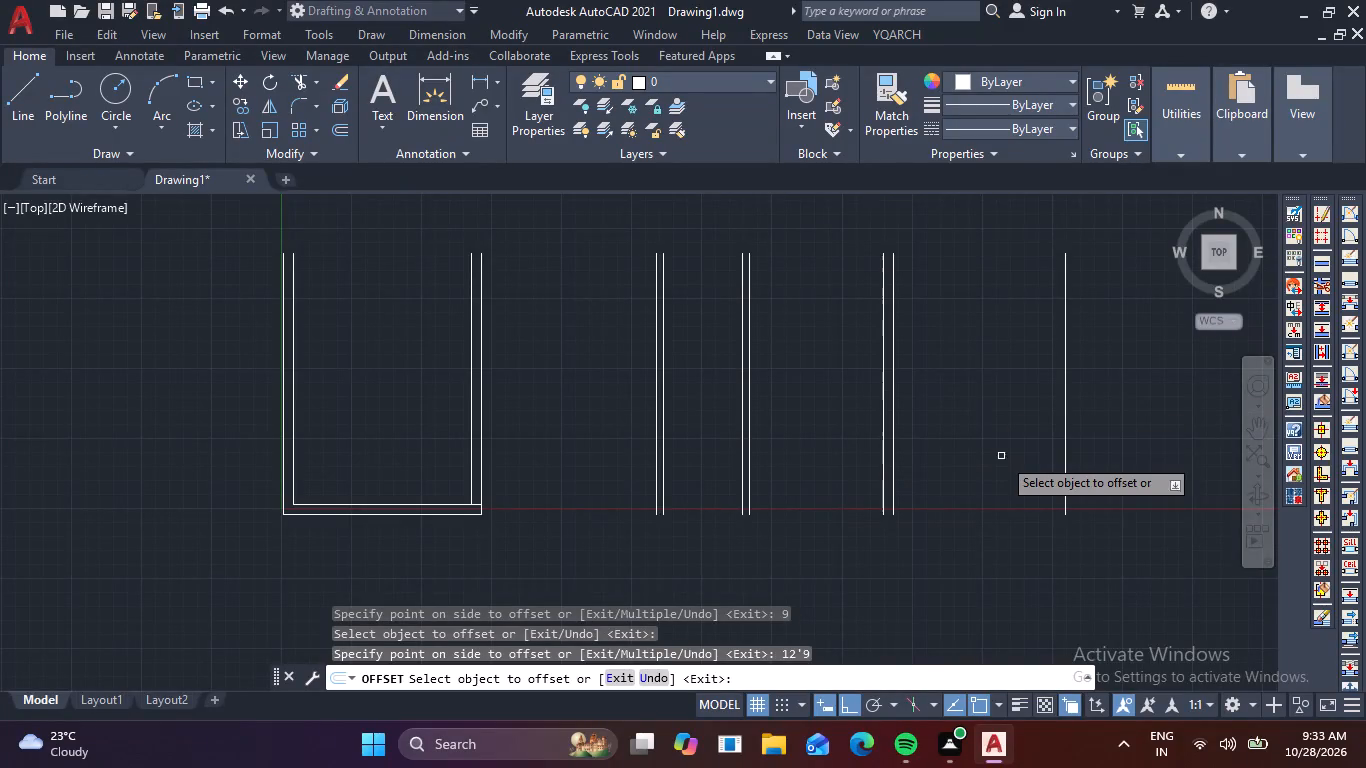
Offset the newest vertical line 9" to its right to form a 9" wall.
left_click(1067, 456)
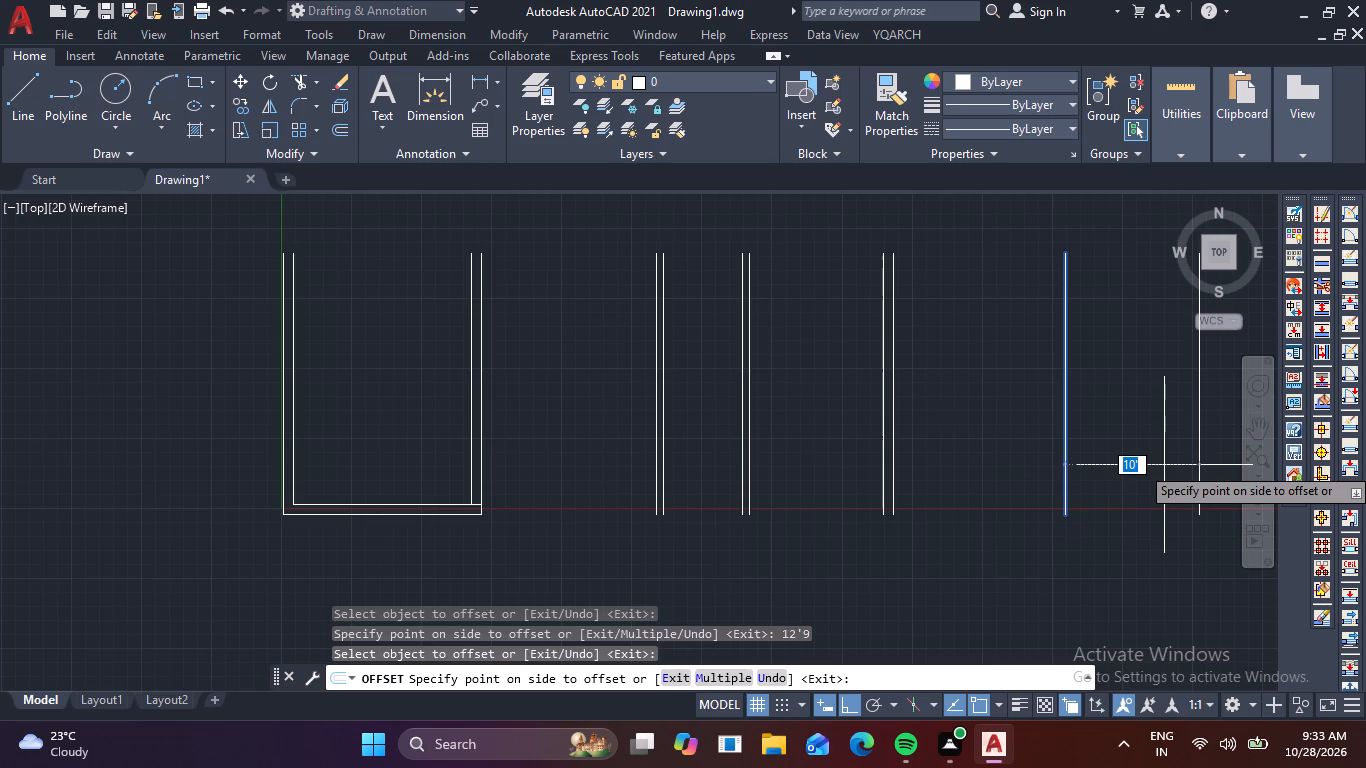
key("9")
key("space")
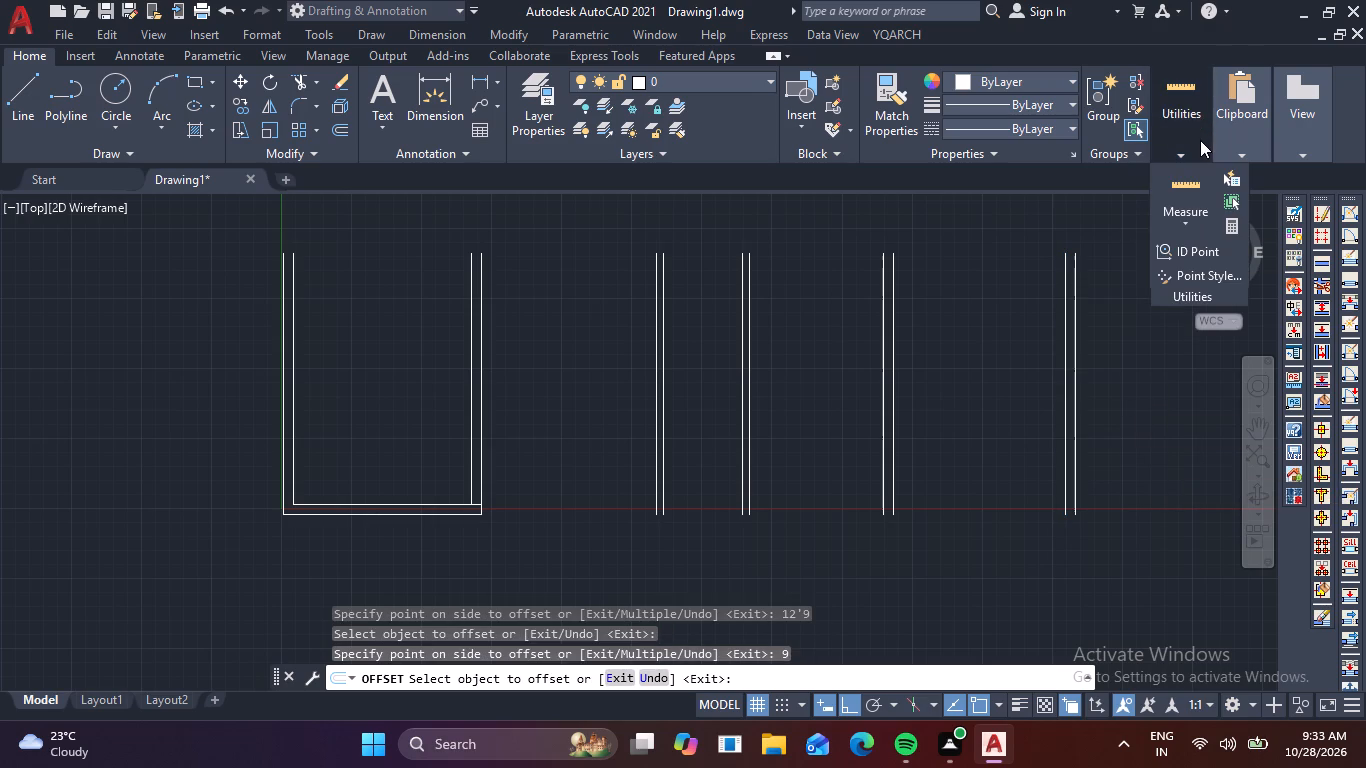
Measure the clear spacing between the last two walls with the quick measure tool.
left_click(1200, 140)
left_click(1181, 179)
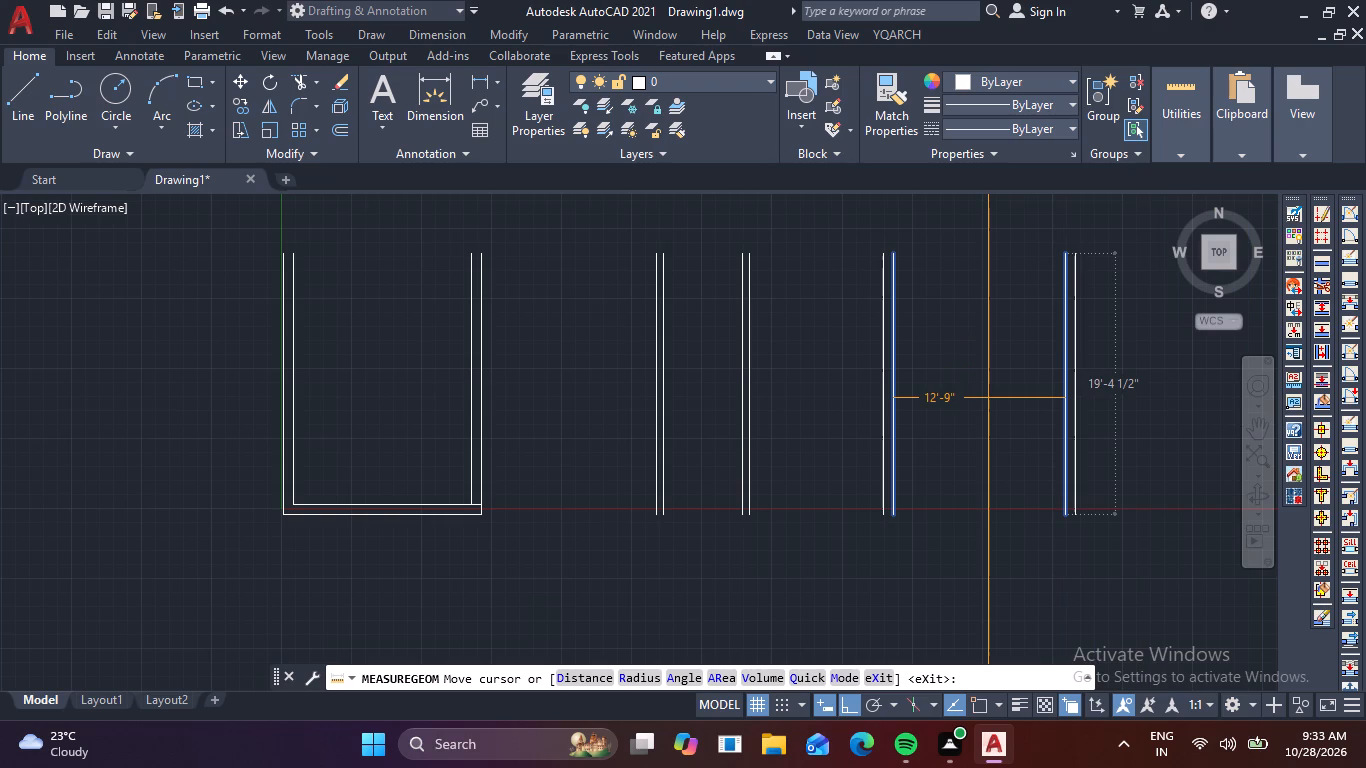
key("Escape")
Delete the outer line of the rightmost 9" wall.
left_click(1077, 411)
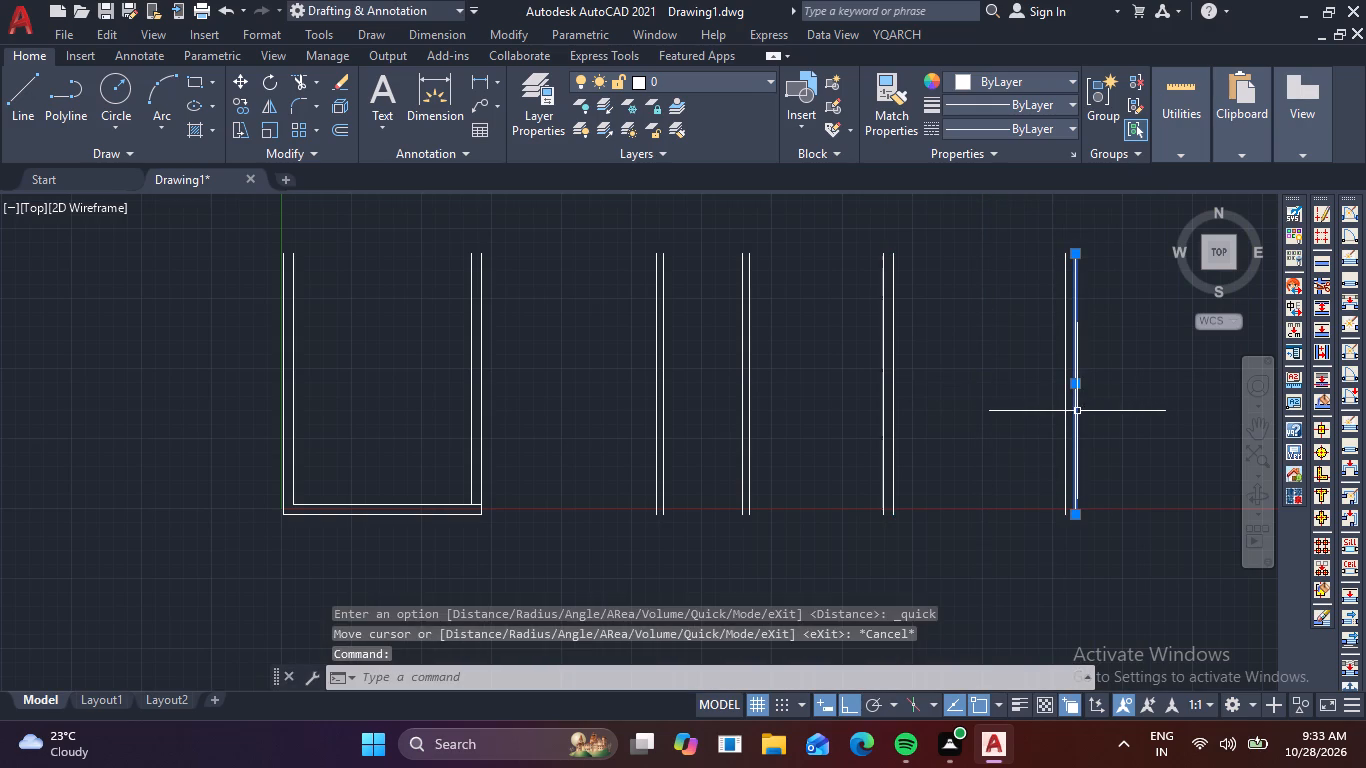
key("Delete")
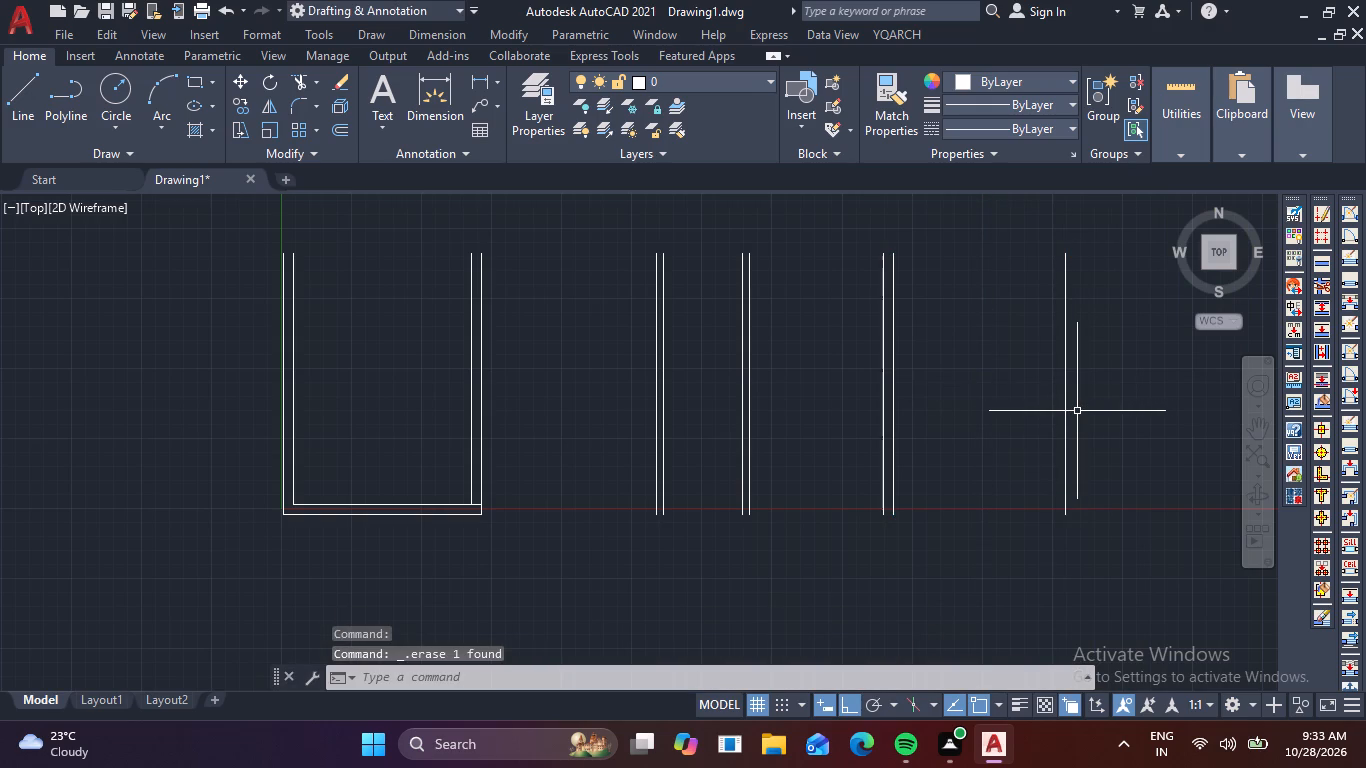
Offset the remaining rightmost vertical line 9" to its right to form the 9" wall.
key("o")
key("Return")
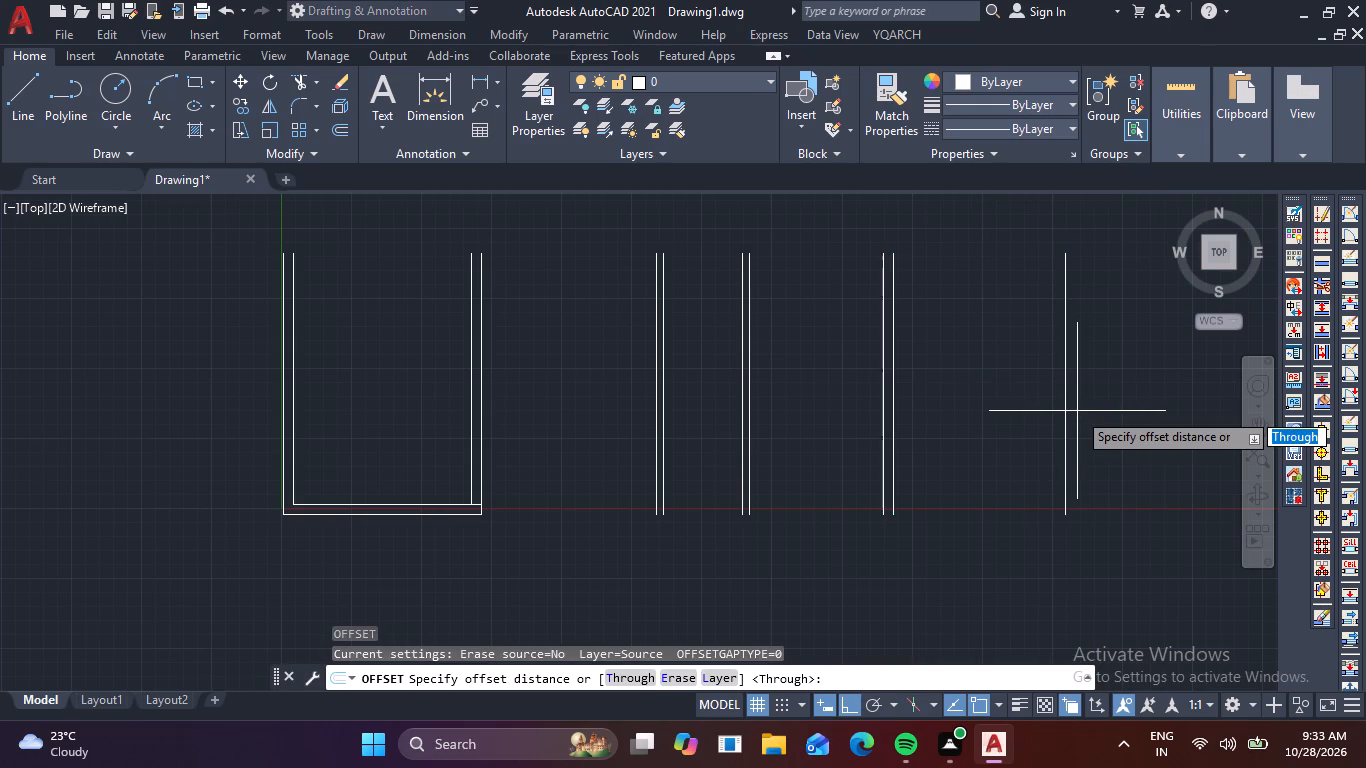
key("6")
key("Return")
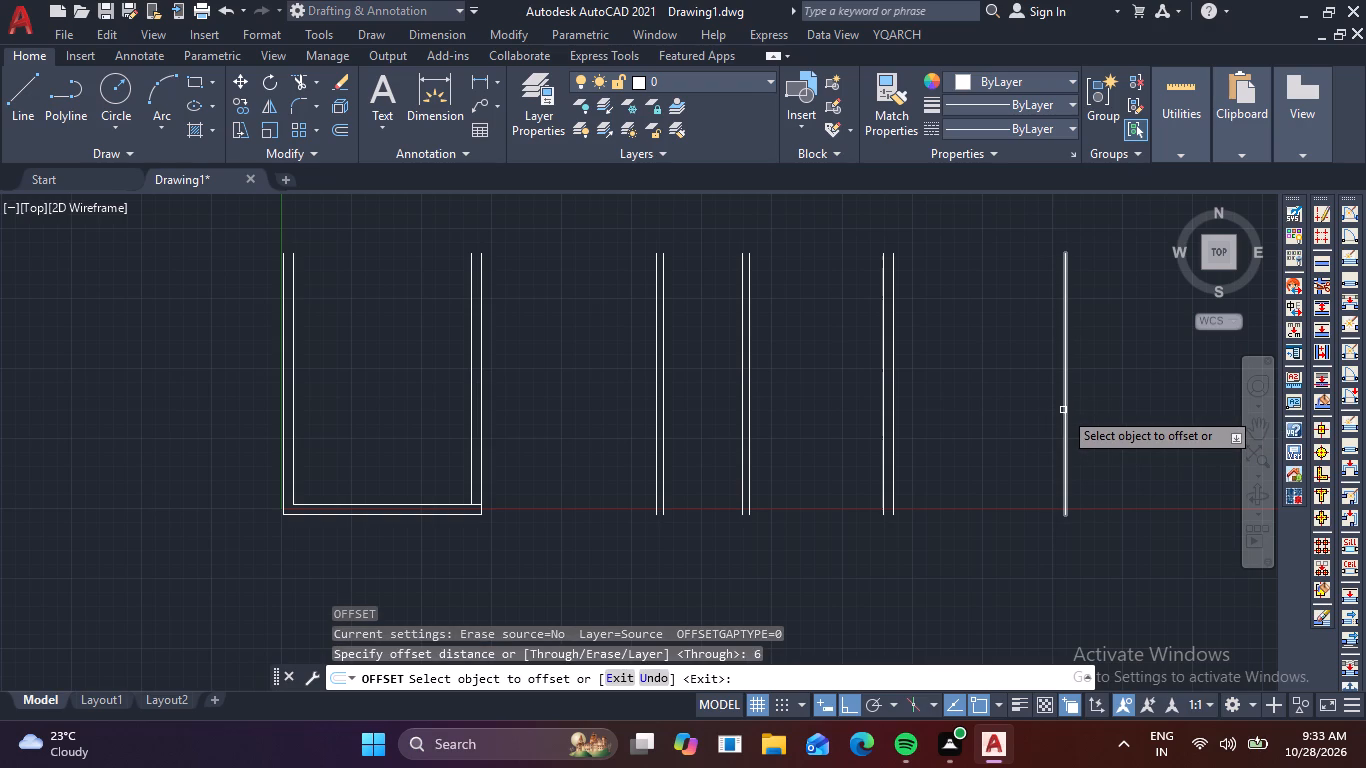
left_click(1063, 410)
type("9")
key("space")
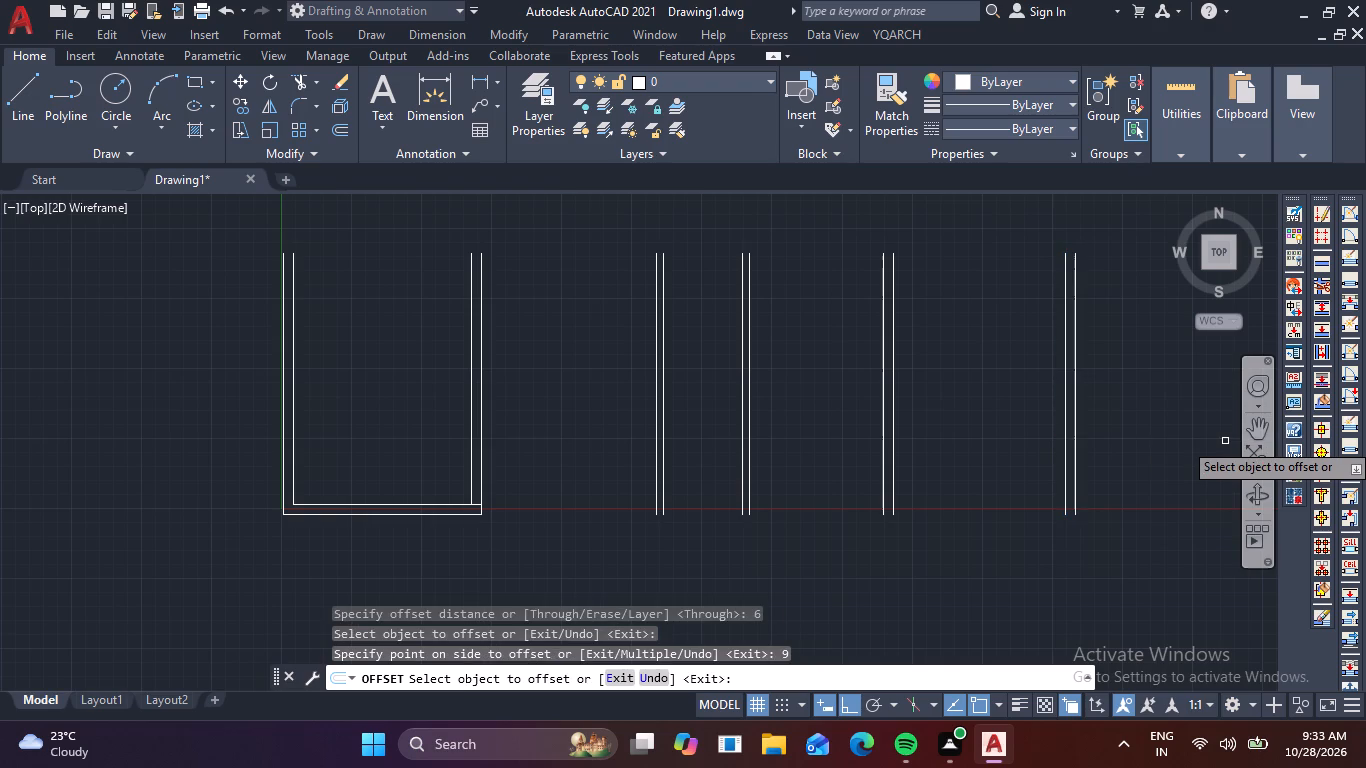
Offset the outer line of the rightmost 9" wall 9'6" to its right.
left_click(1072, 433)
left_click(1077, 431)
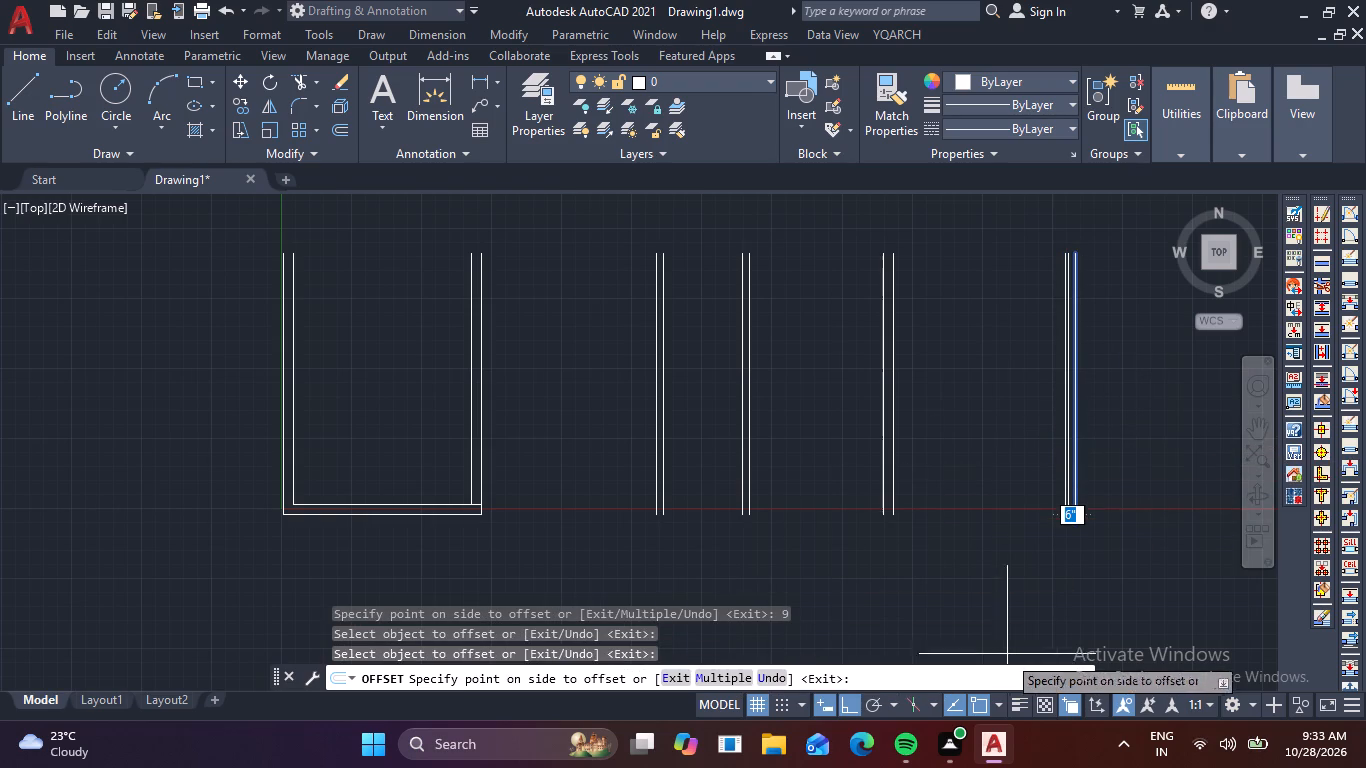
middle_click_drag(975, 509, 1195, 581)
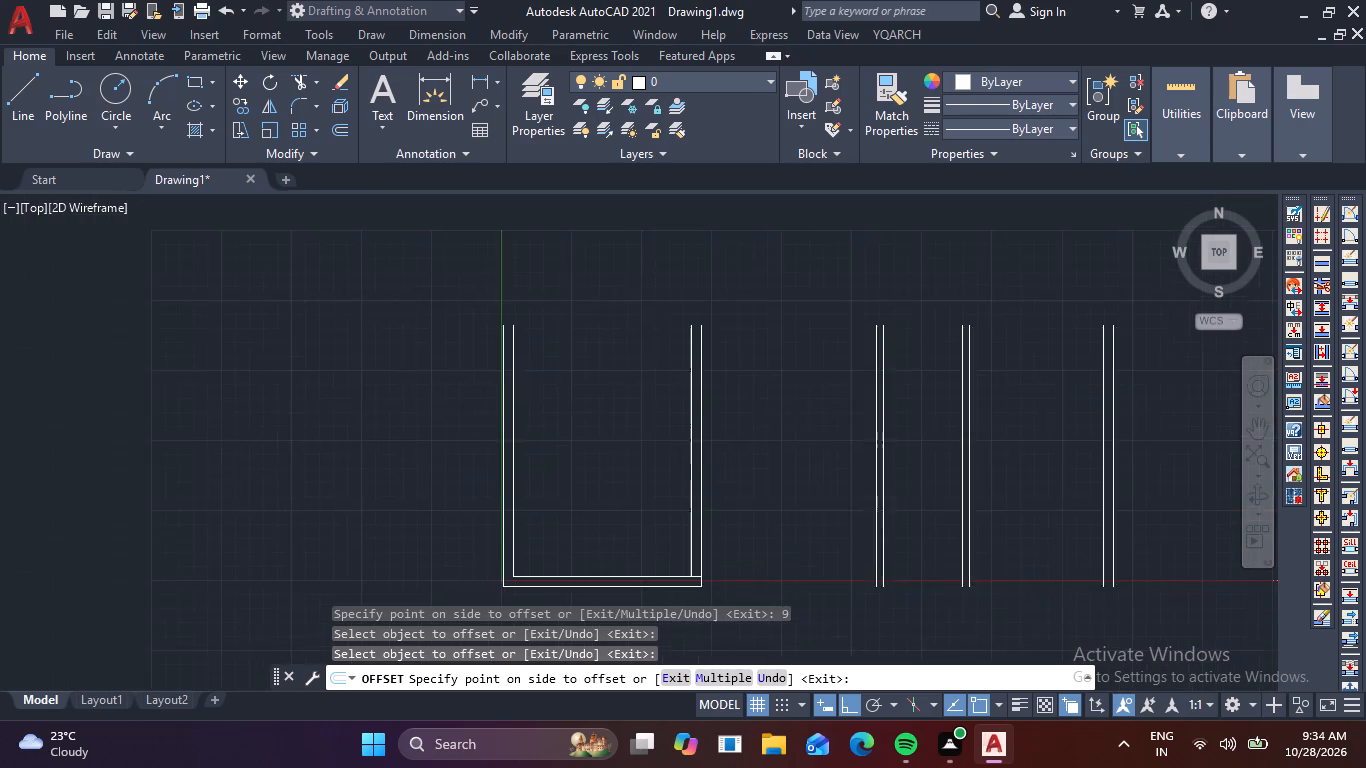
middle_click_drag(1195, 581, 1141, 531)
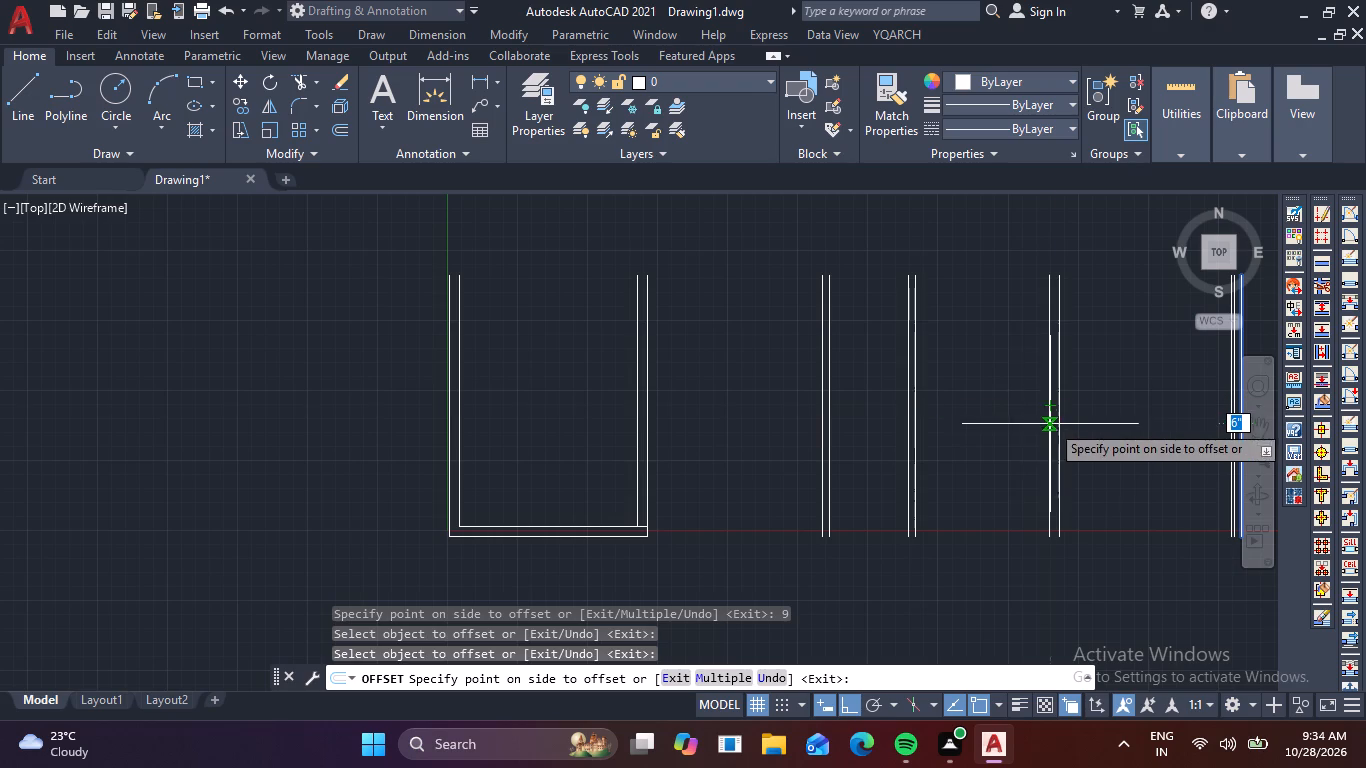
middle_click_drag(1041, 429, 882, 409)
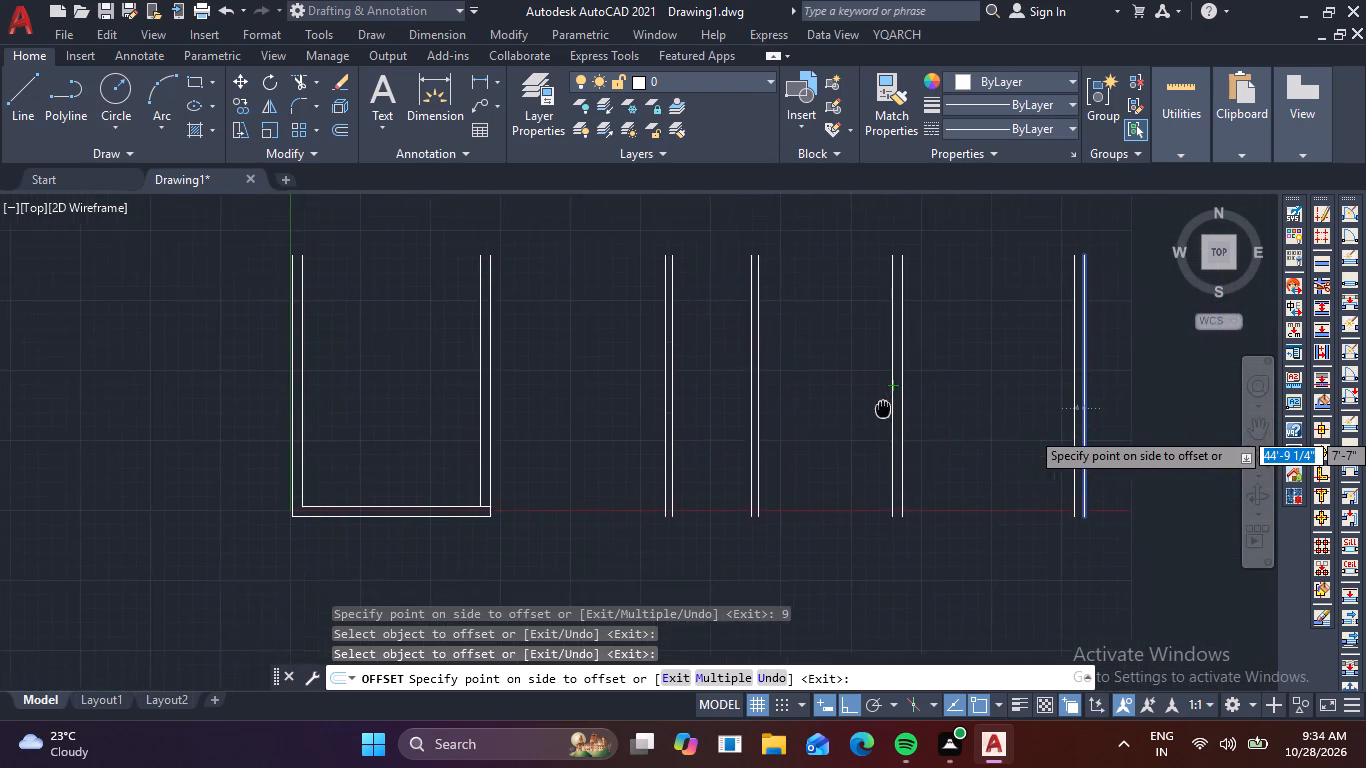
middle_click_drag(882, 409, 824, 401)
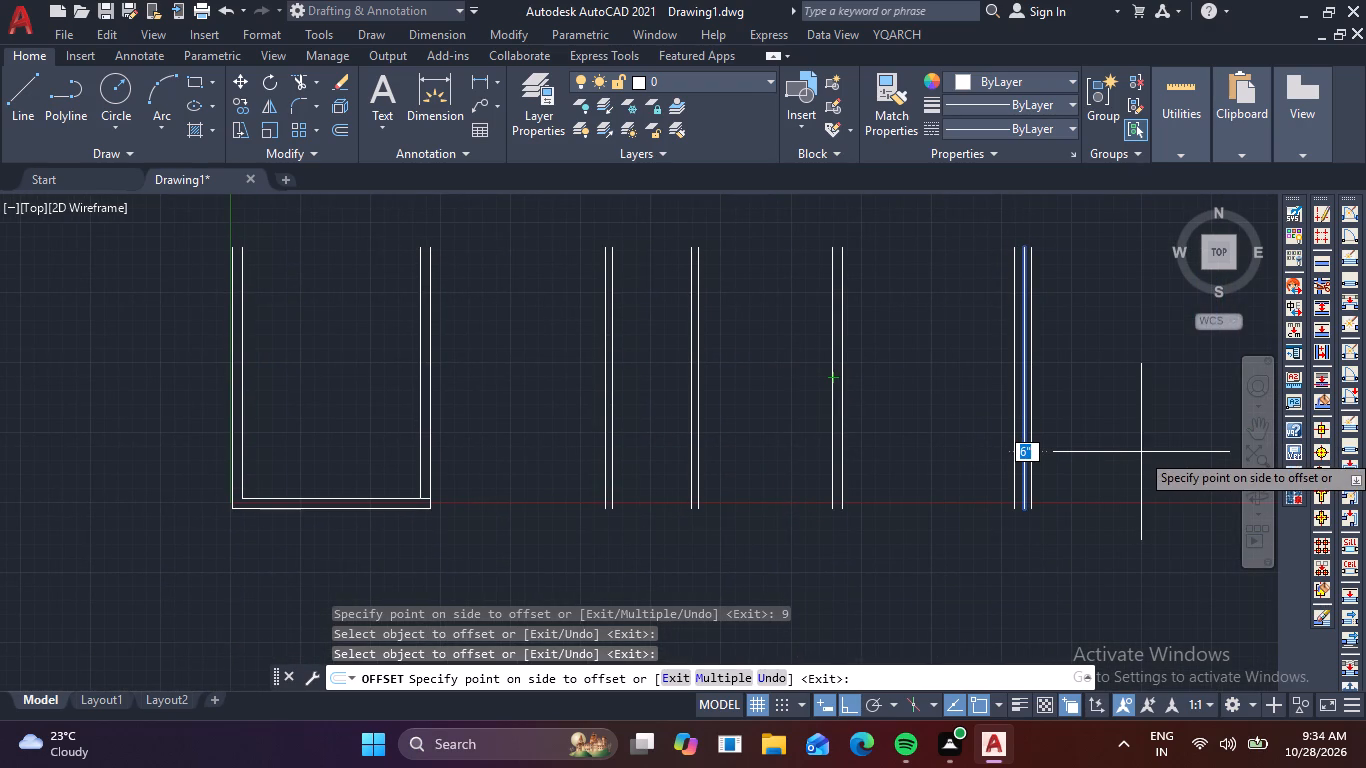
type("9'")
key("6")
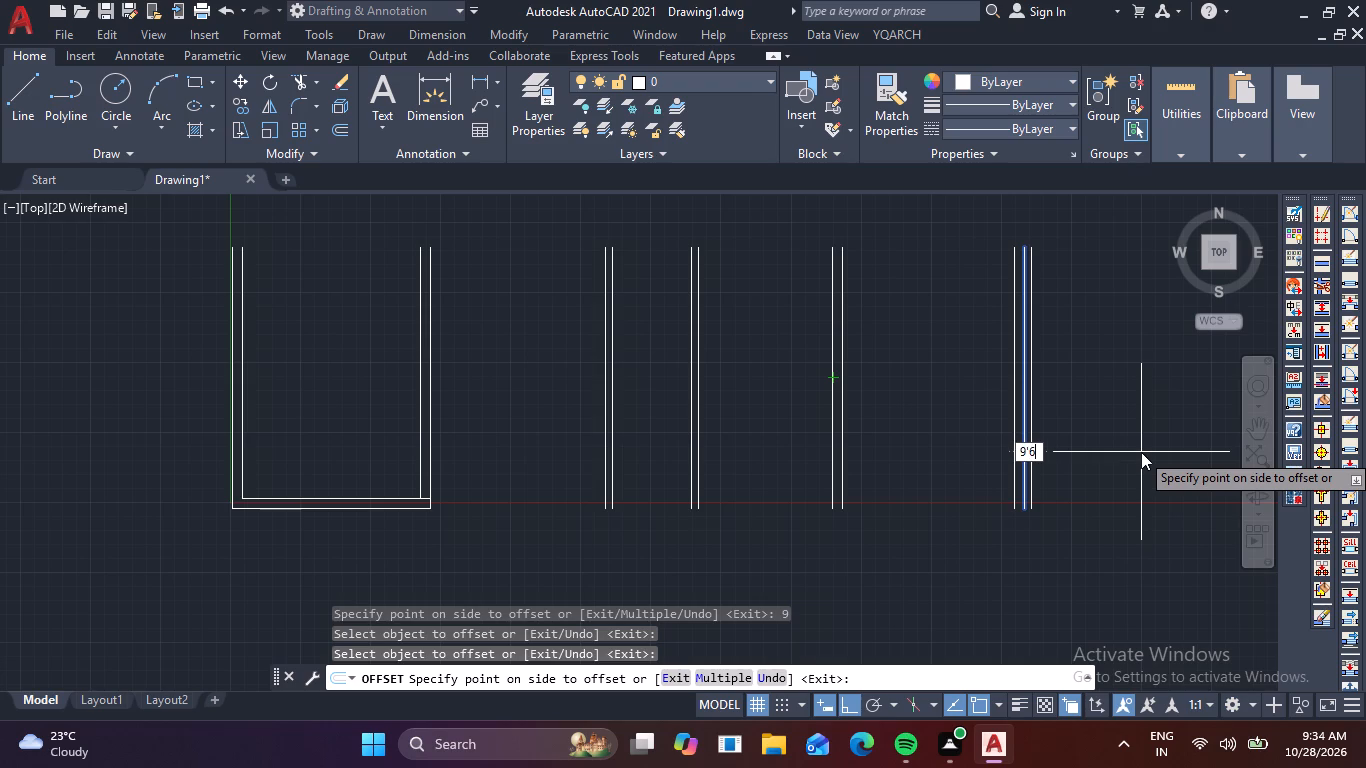
key("Return")
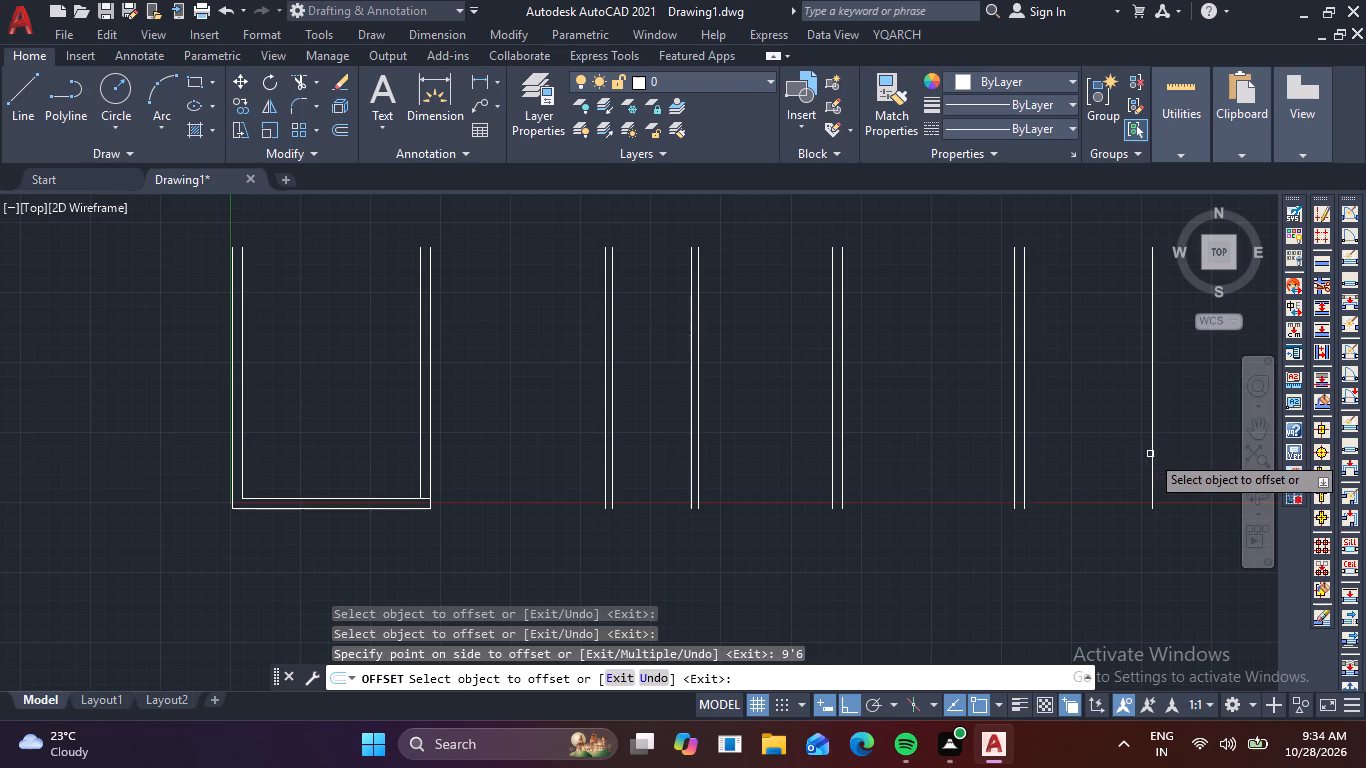
Offset the newest vertical line 9" to its right to form the 9" end wall.
left_click(1153, 461)
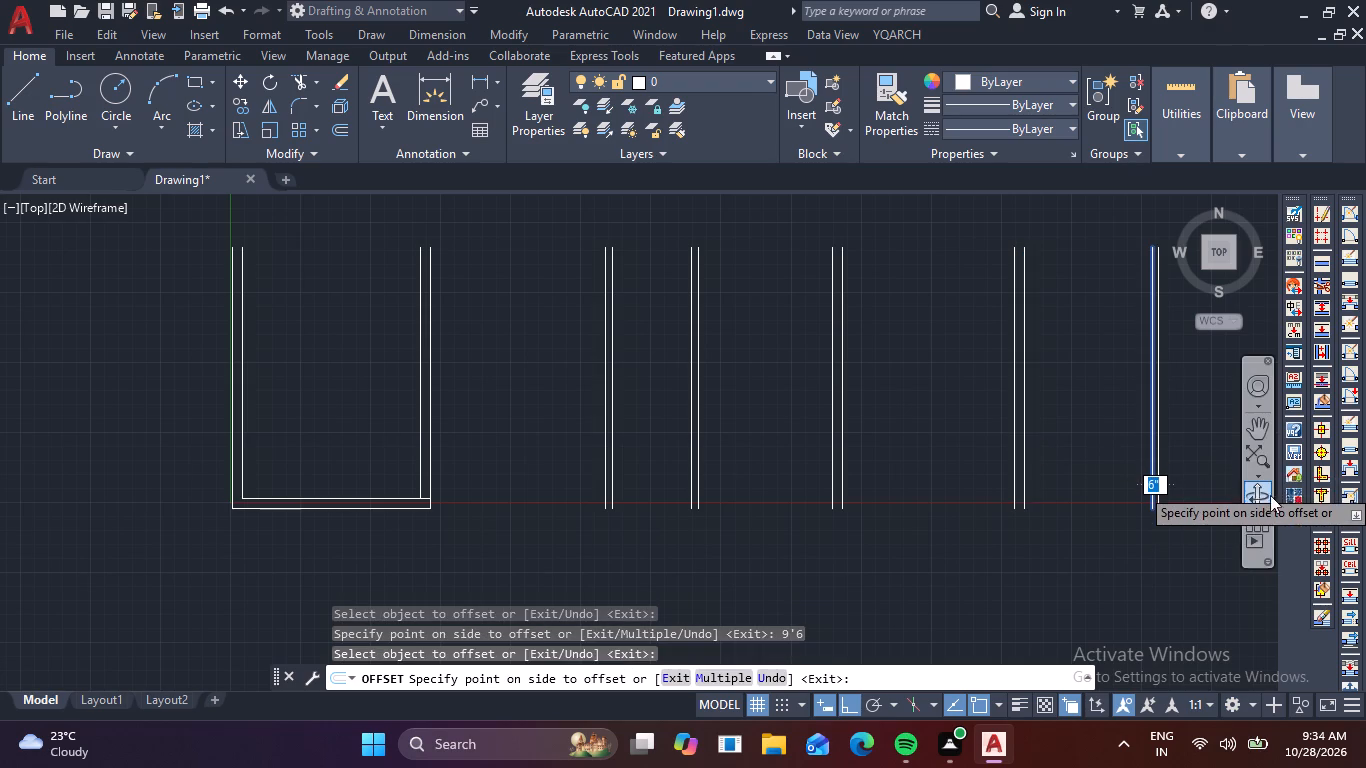
key("9")
key("Return")
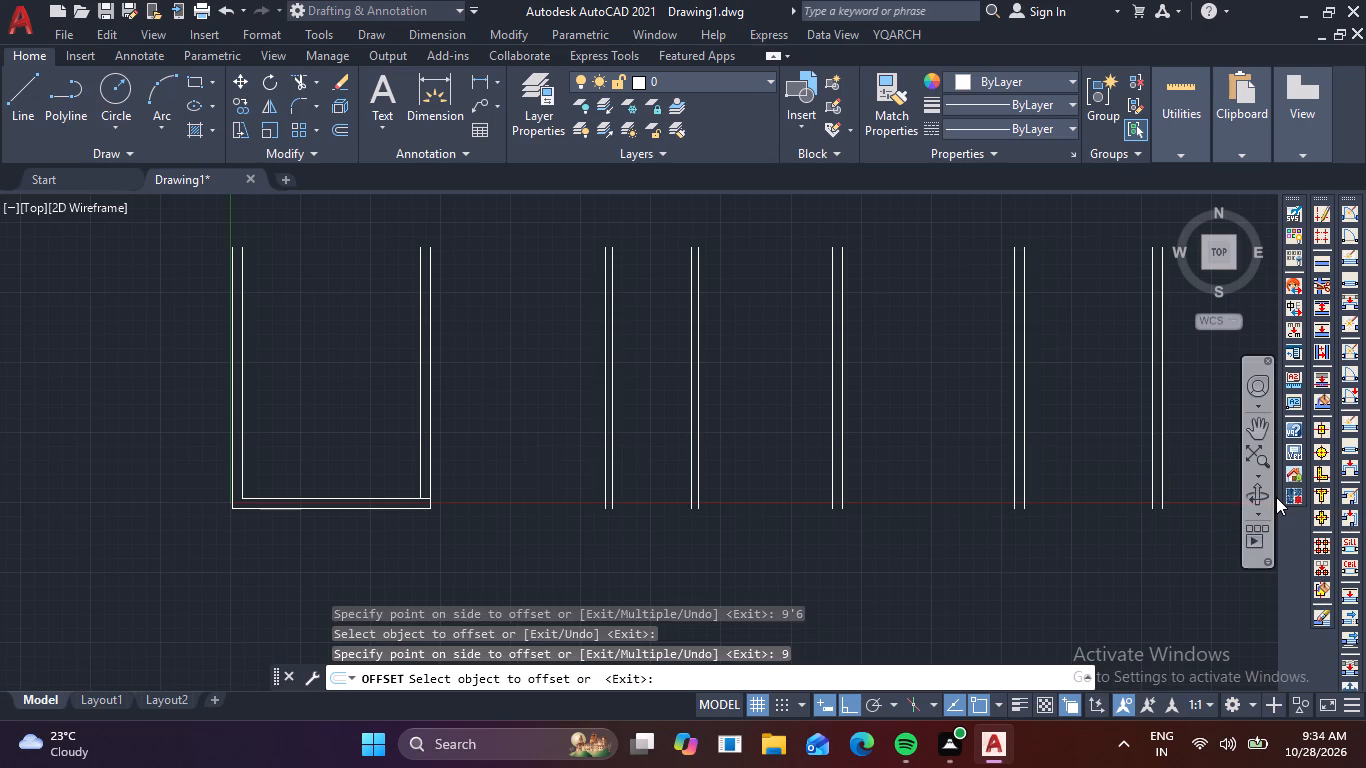
key("Escape")
Fillet the first room's outer and inner bottom wall lines to the matching outer and inner lines of the end wall.
key("f")
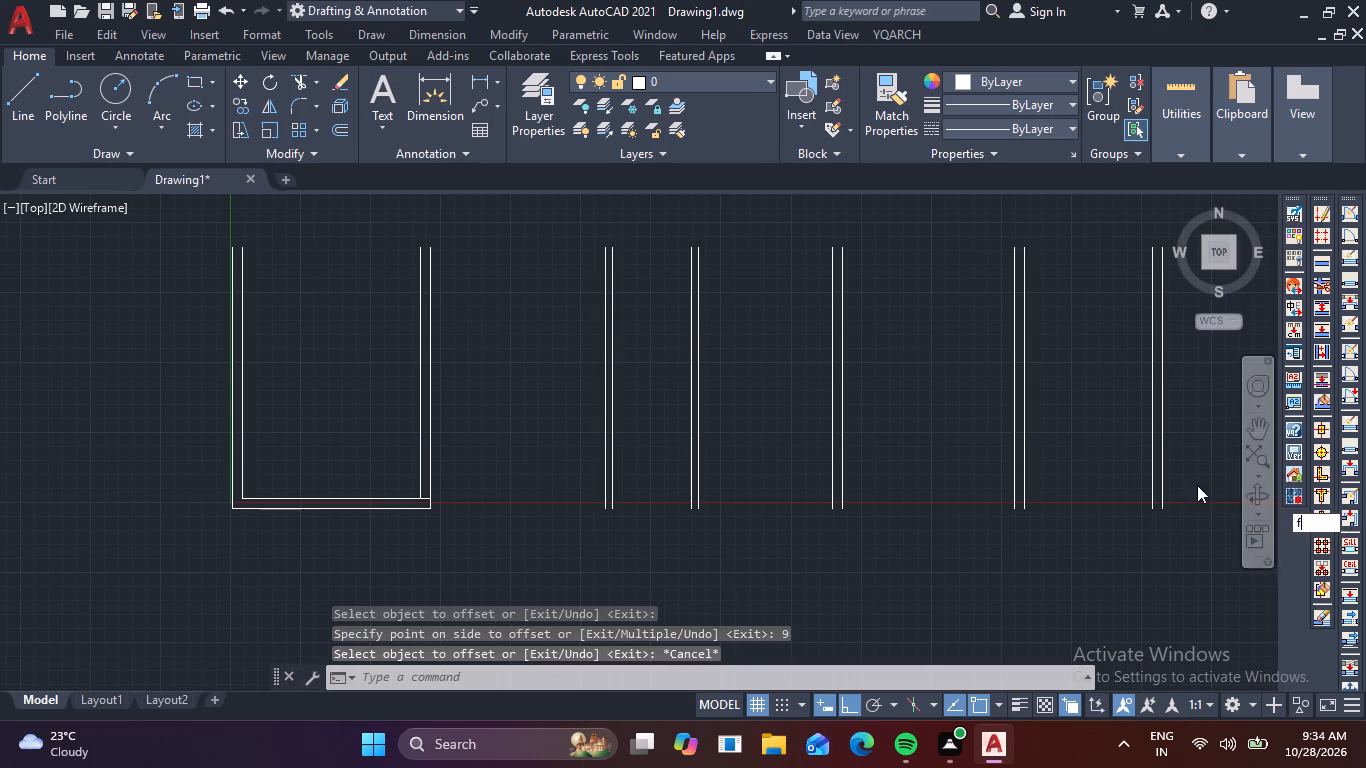
key("space")
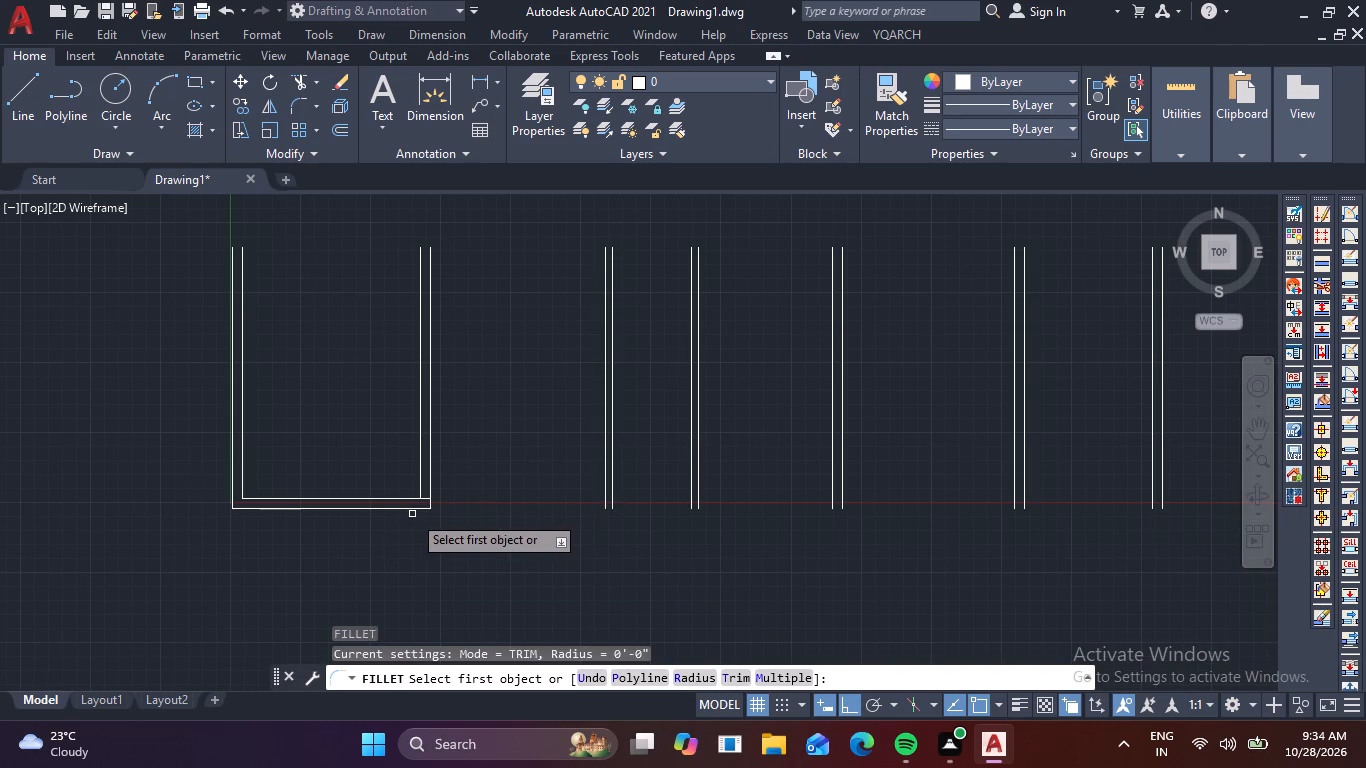
left_click(412, 507)
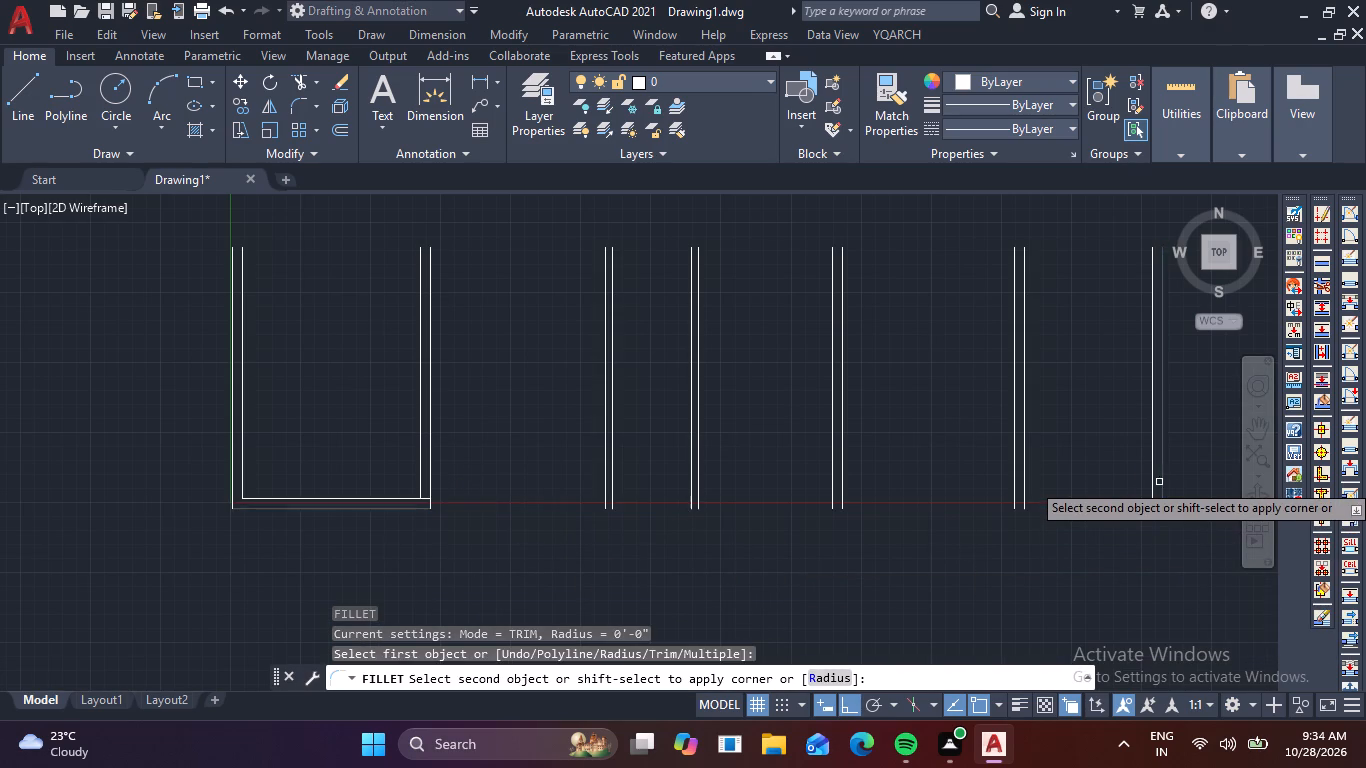
left_click(1163, 481)
key("space")
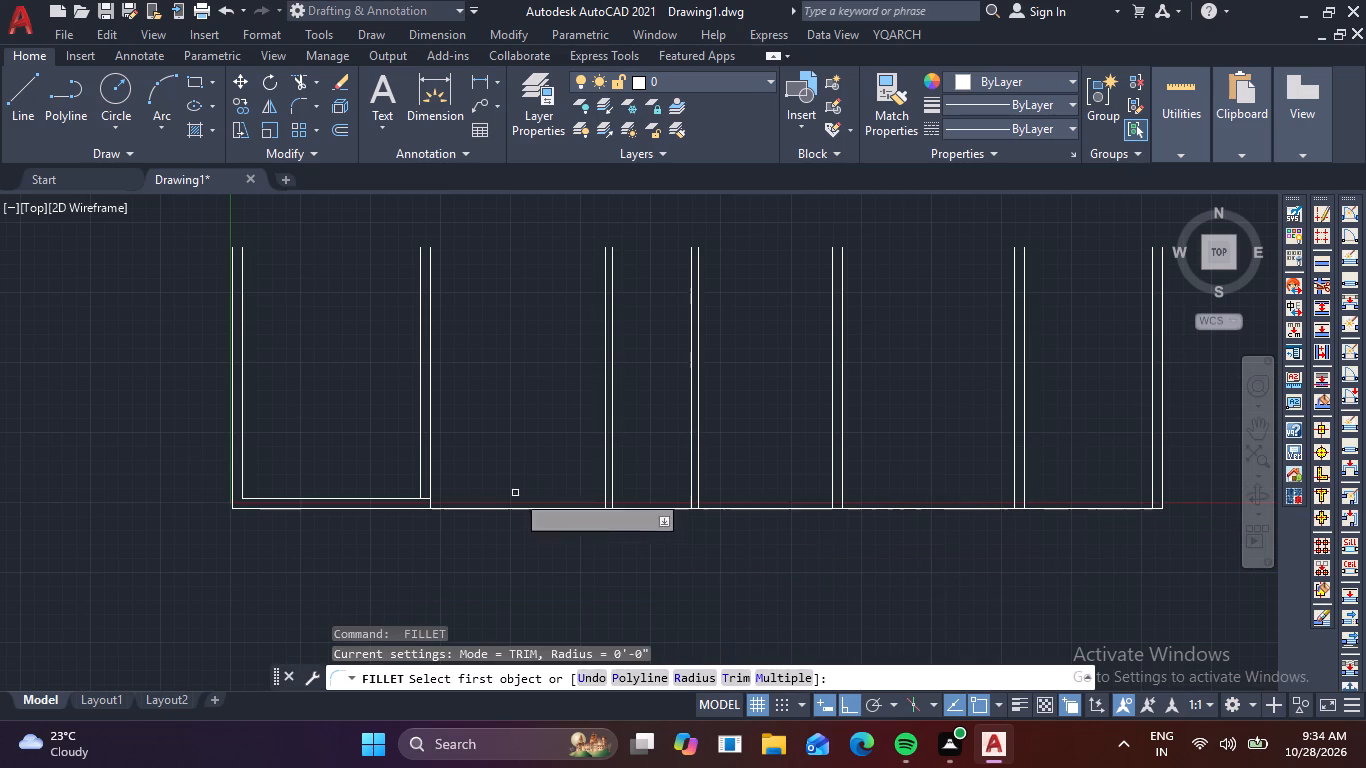
left_click(396, 497)
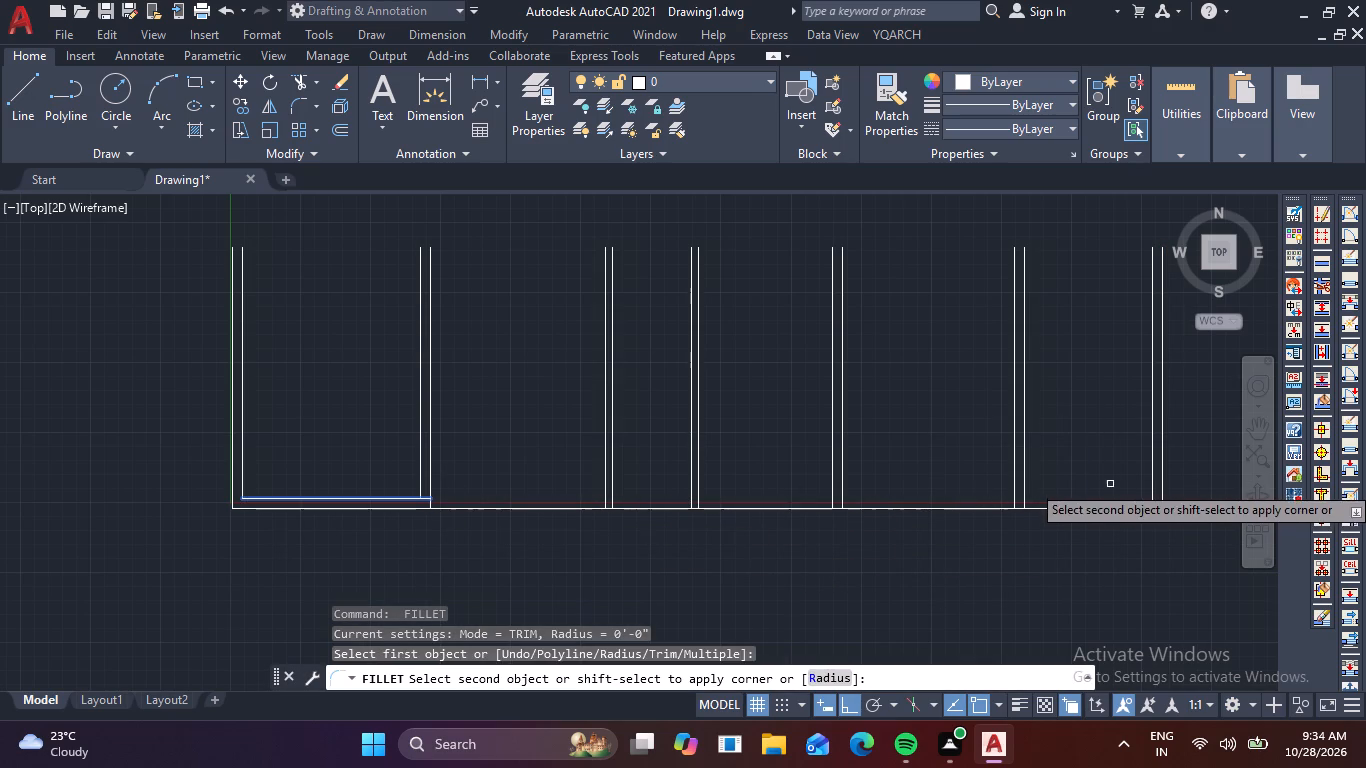
left_click(1153, 489)
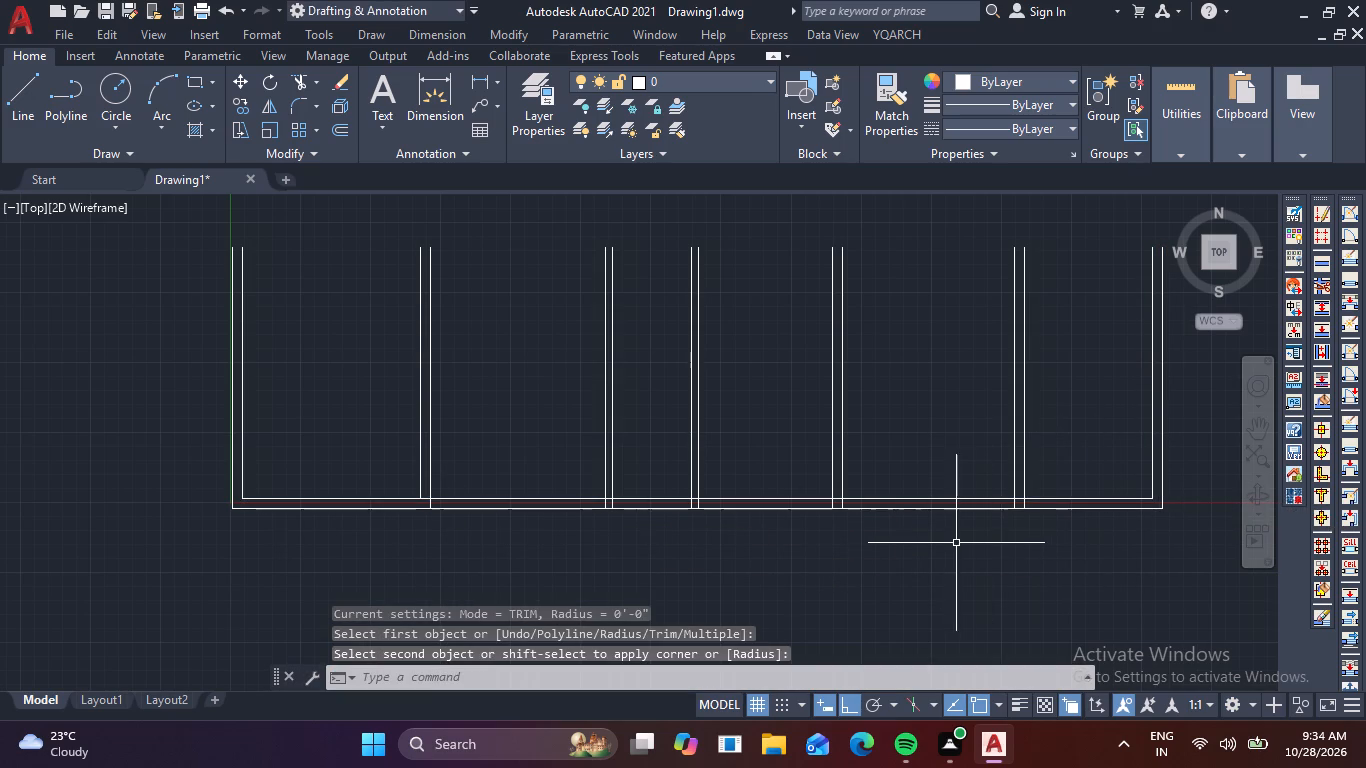
key("Escape")
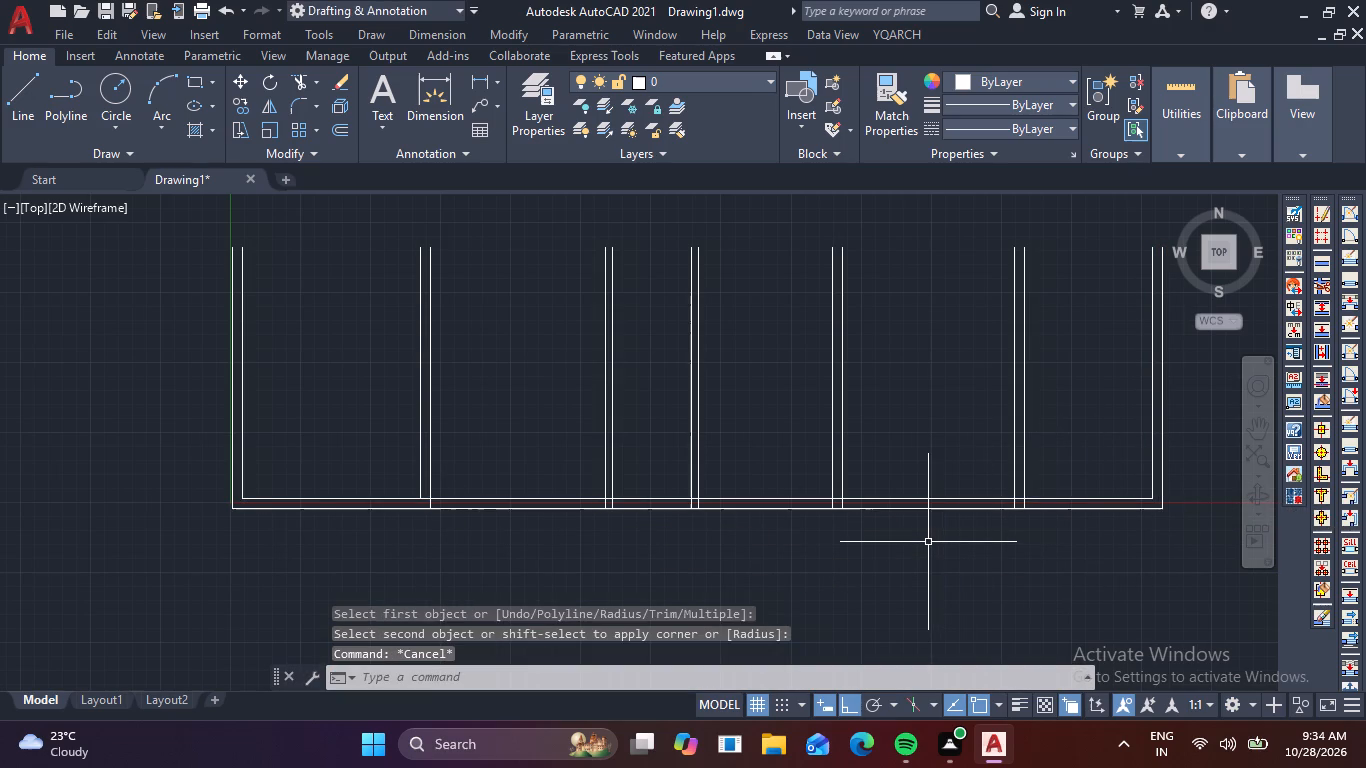
key("Escape")
Trim the overlapping lines where the first room's right 9" wall meets the bottom wall, leaving an open T-junction.
type("tr")
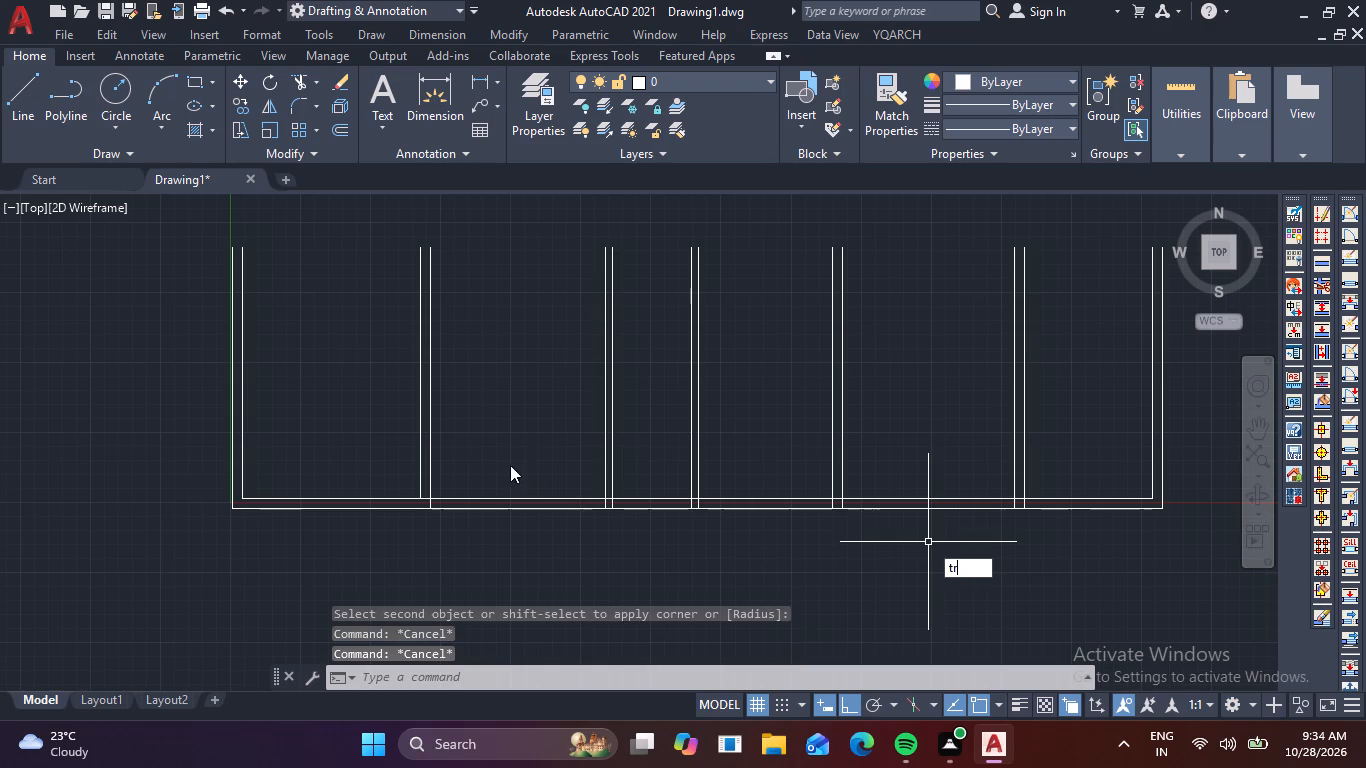
key("space")
scroll(426, 515, "up", 5)
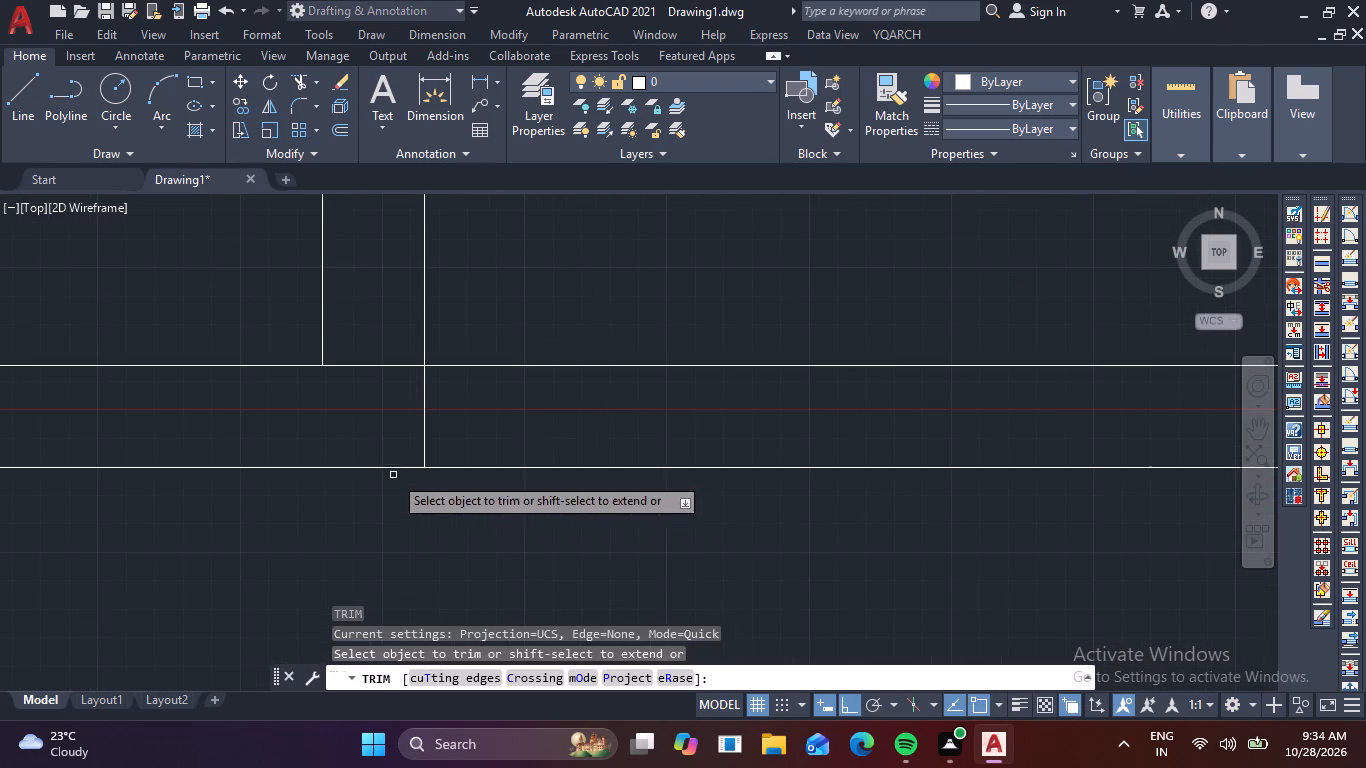
left_click_drag(367, 416, 503, 422)
double_click(388, 357)
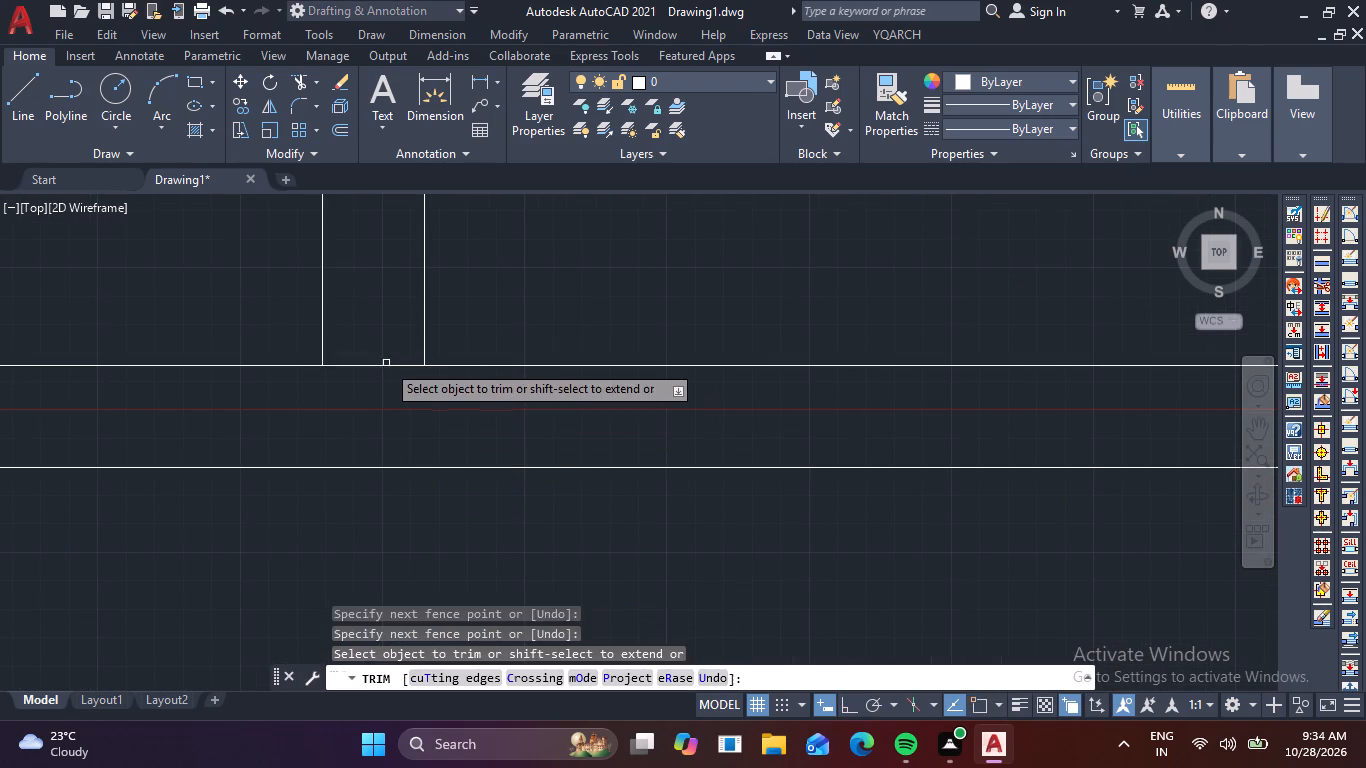
left_click(389, 363)
Trim the overlapping lines where the first 6" wall meets the bottom wall, leaving an open T-junction.
scroll(384, 389, "down", 4)
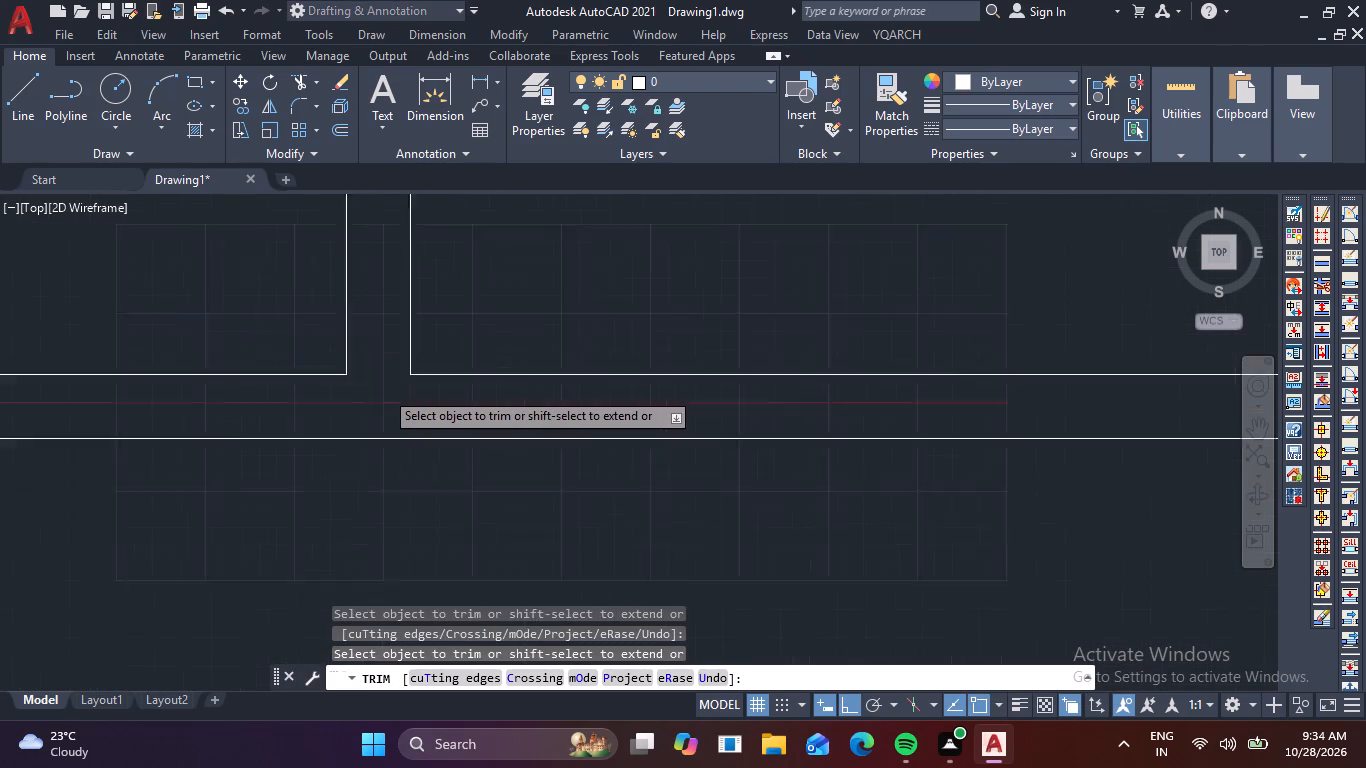
scroll(665, 393, "up", 4)
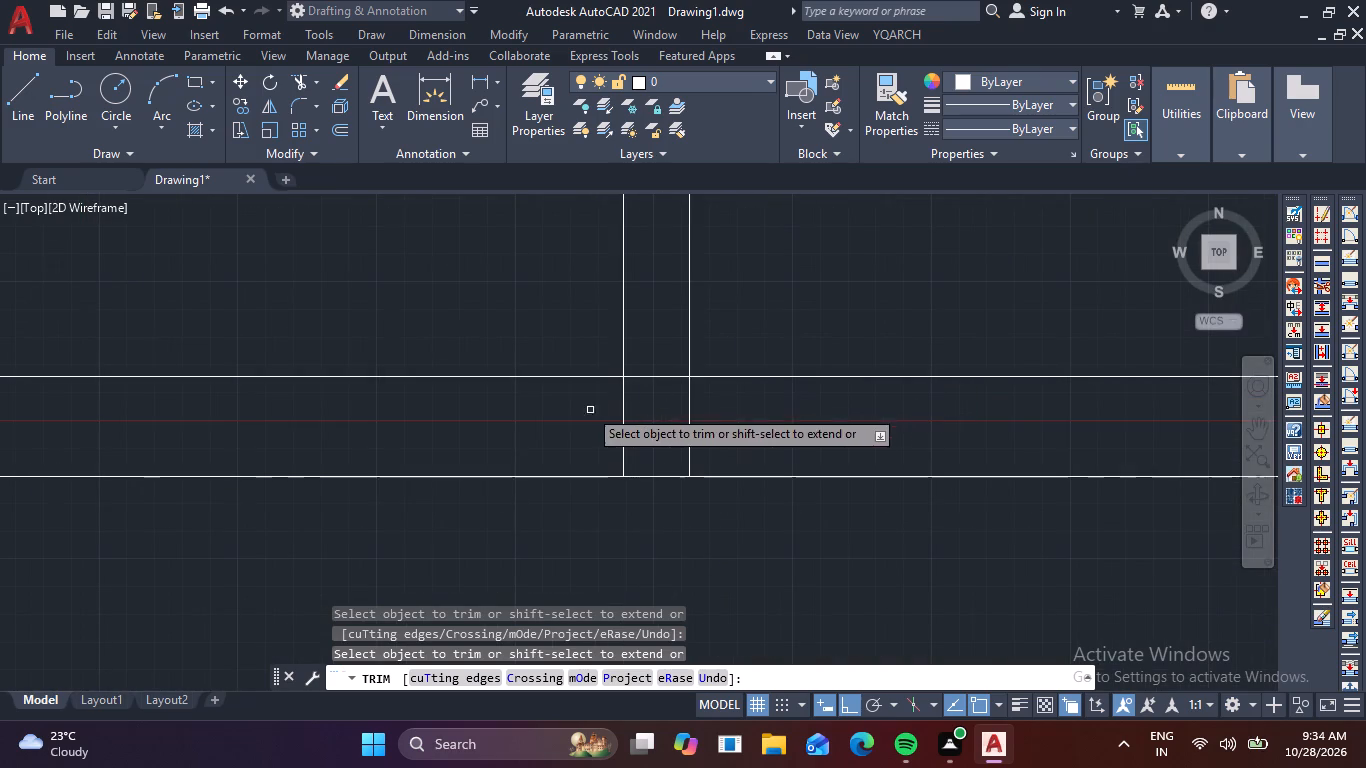
left_click_drag(586, 399, 728, 421)
left_click_drag(660, 351, 667, 408)
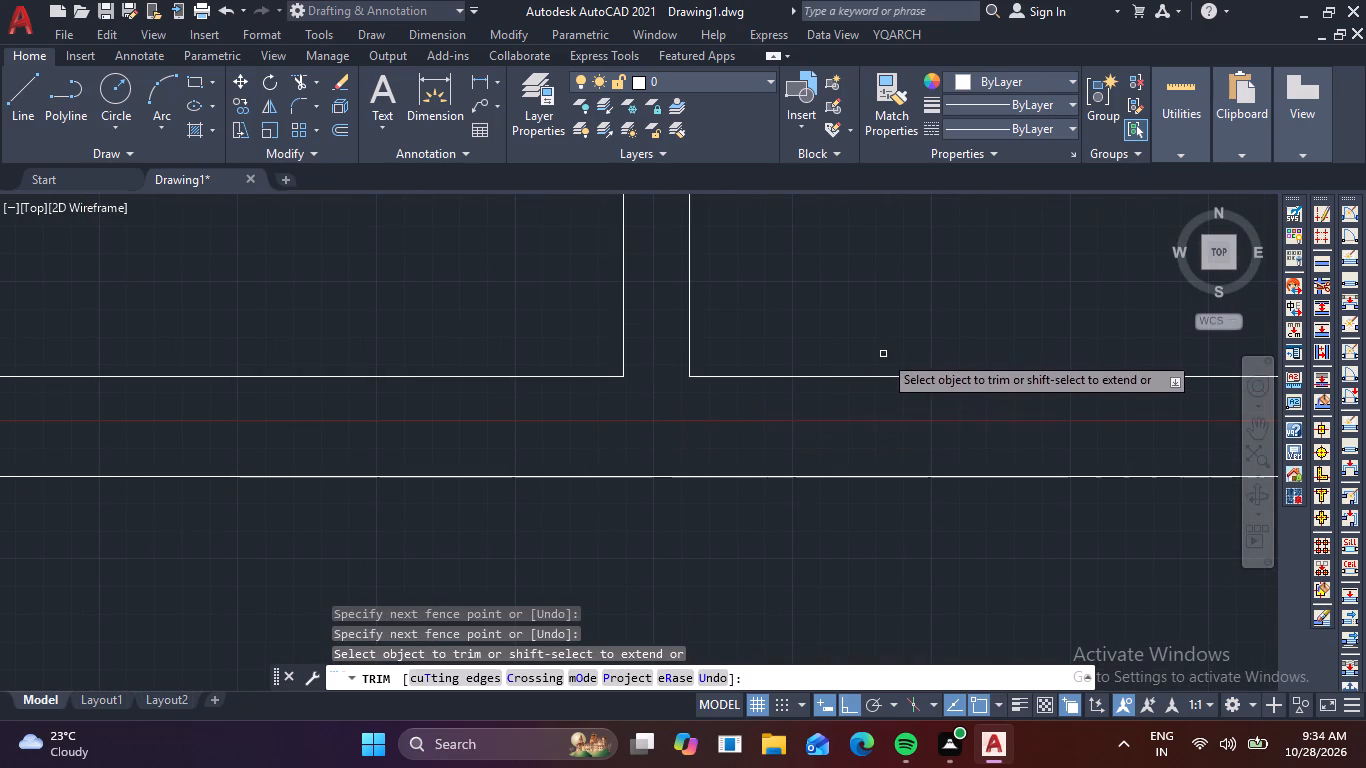
Trim the overlapping lines where the second 6" wall meets the bottom wall, leaving an open T-junction.
scroll(852, 383, "down", 3)
middle_click_drag(911, 409, 568, 363)
scroll(674, 355, "up", 2)
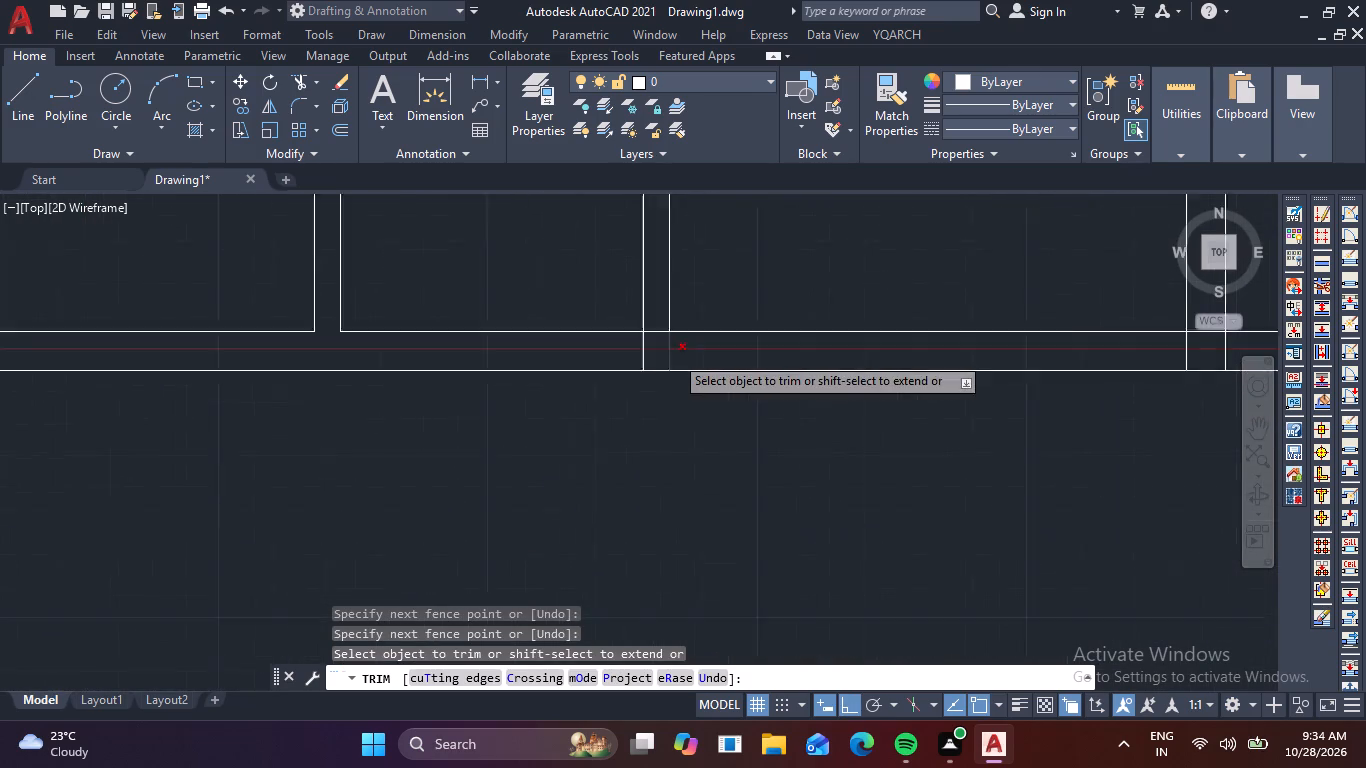
scroll(674, 355, "up", 2)
left_click_drag(694, 334, 498, 344)
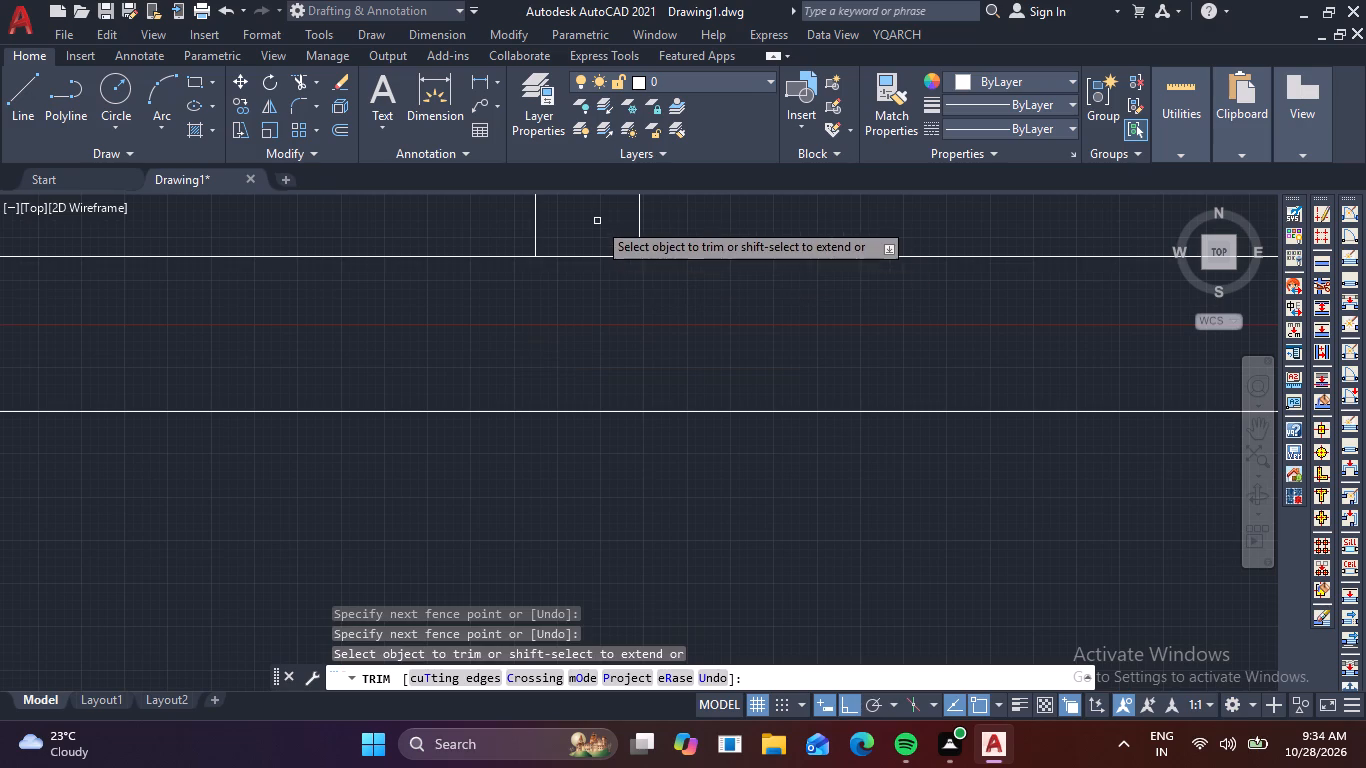
left_click_drag(597, 219, 586, 284)
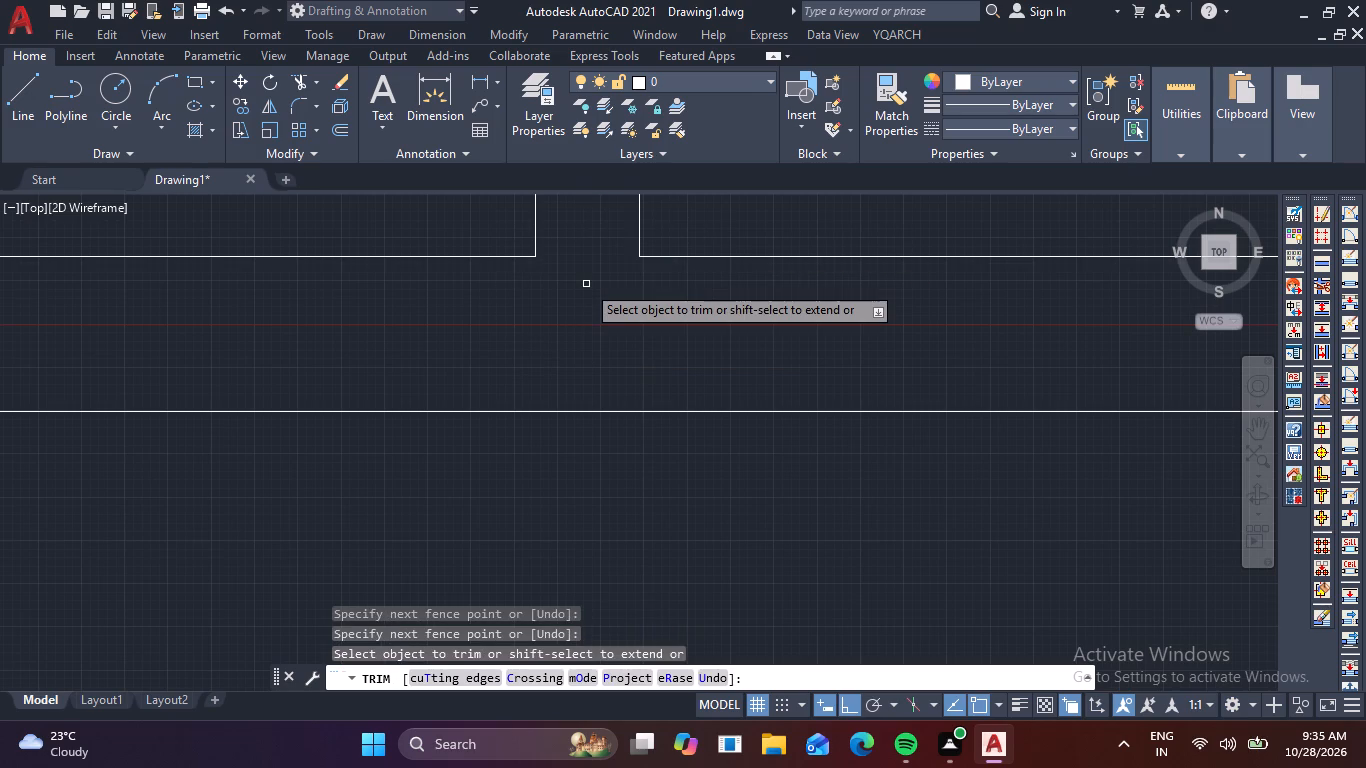
Trim the overlapping lines where the 9" wall after the second 6" wall meets the bottom wall, leaving an open T-junction.
scroll(620, 313, "down", 3)
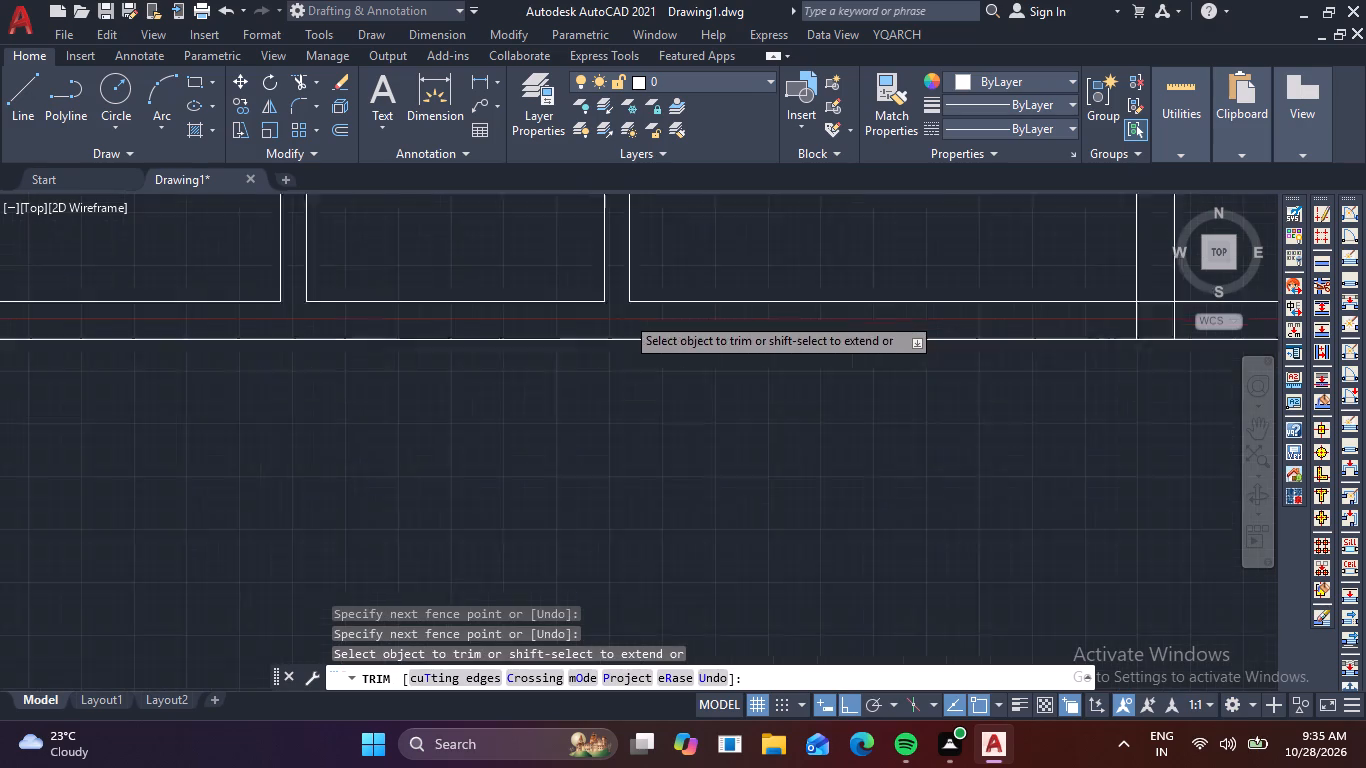
scroll(625, 315, "down", 2)
middle_click_drag(749, 363, 615, 350)
scroll(566, 343, "down", 1)
scroll(650, 328, "up", 7)
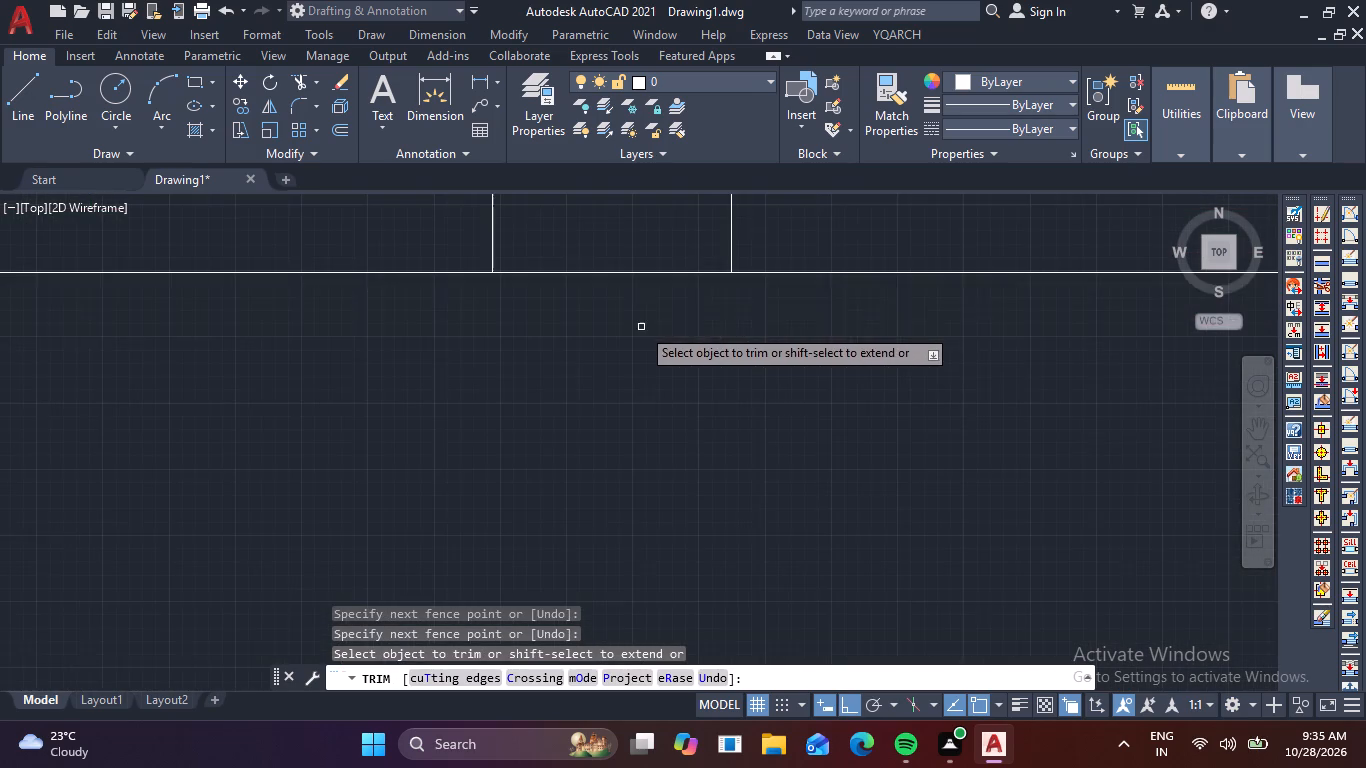
middle_click_drag(700, 278, 660, 526)
left_click_drag(769, 430, 430, 425)
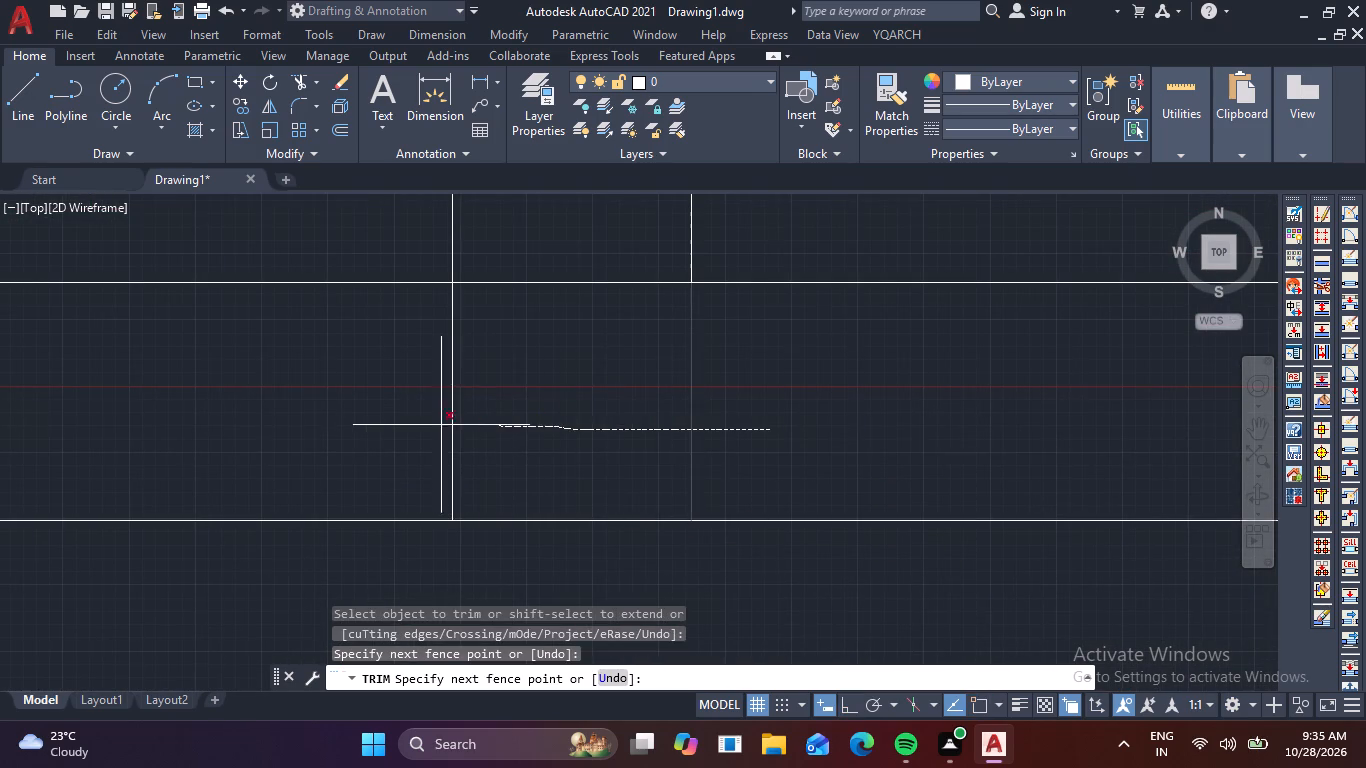
left_click_drag(430, 425, 411, 425)
left_click_drag(579, 255, 552, 324)
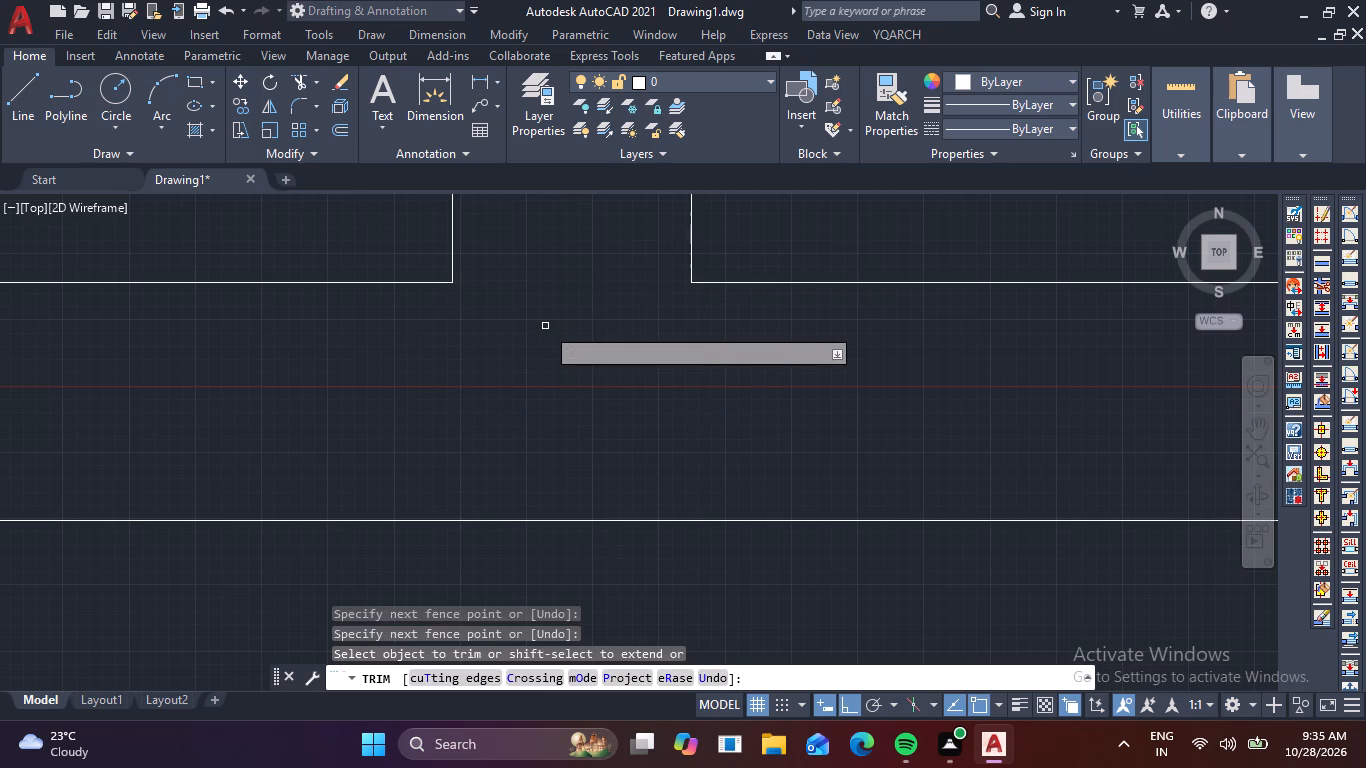
Trim the overlapping lines where the last interior 9" wall meets the bottom wall, leaving an open T-junction, and finish trimming.
scroll(545, 326, "down", 3)
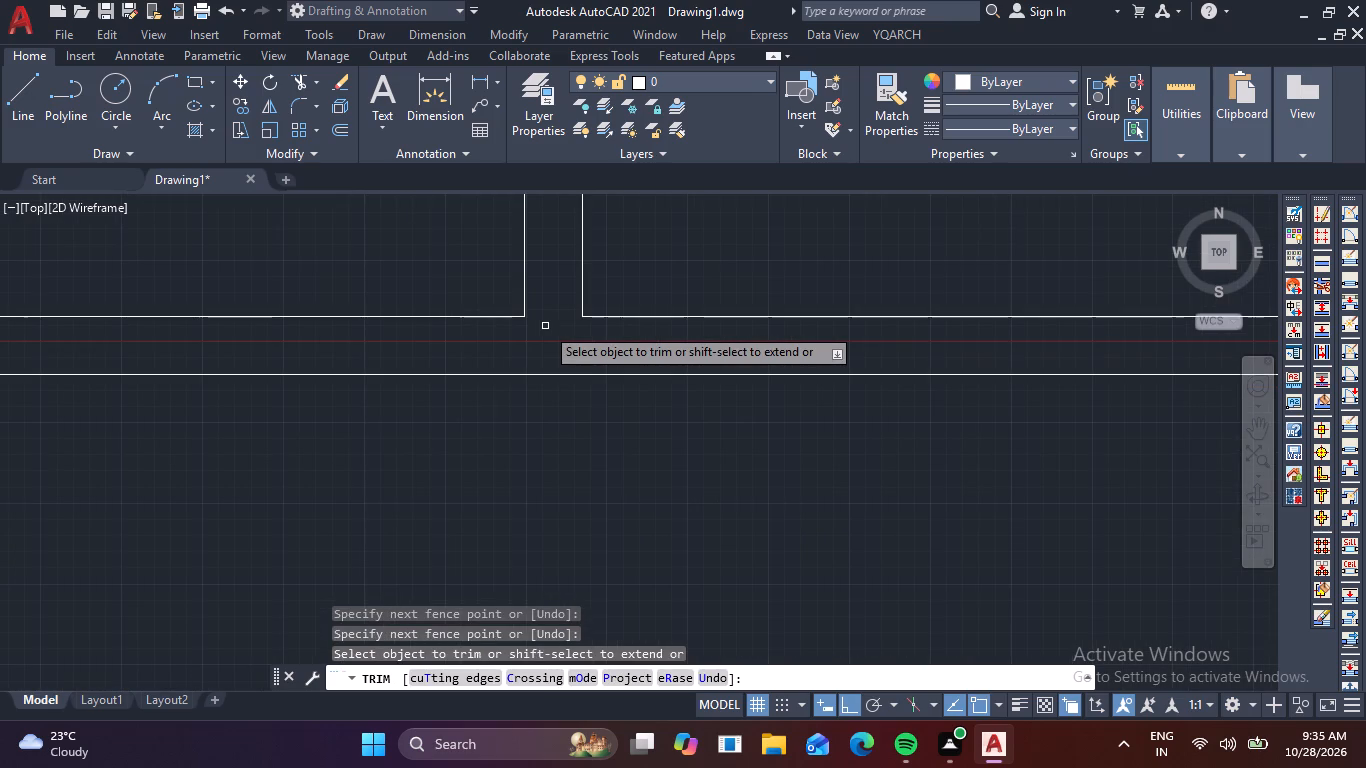
scroll(591, 354, "down", 4)
scroll(760, 364, "up", 5)
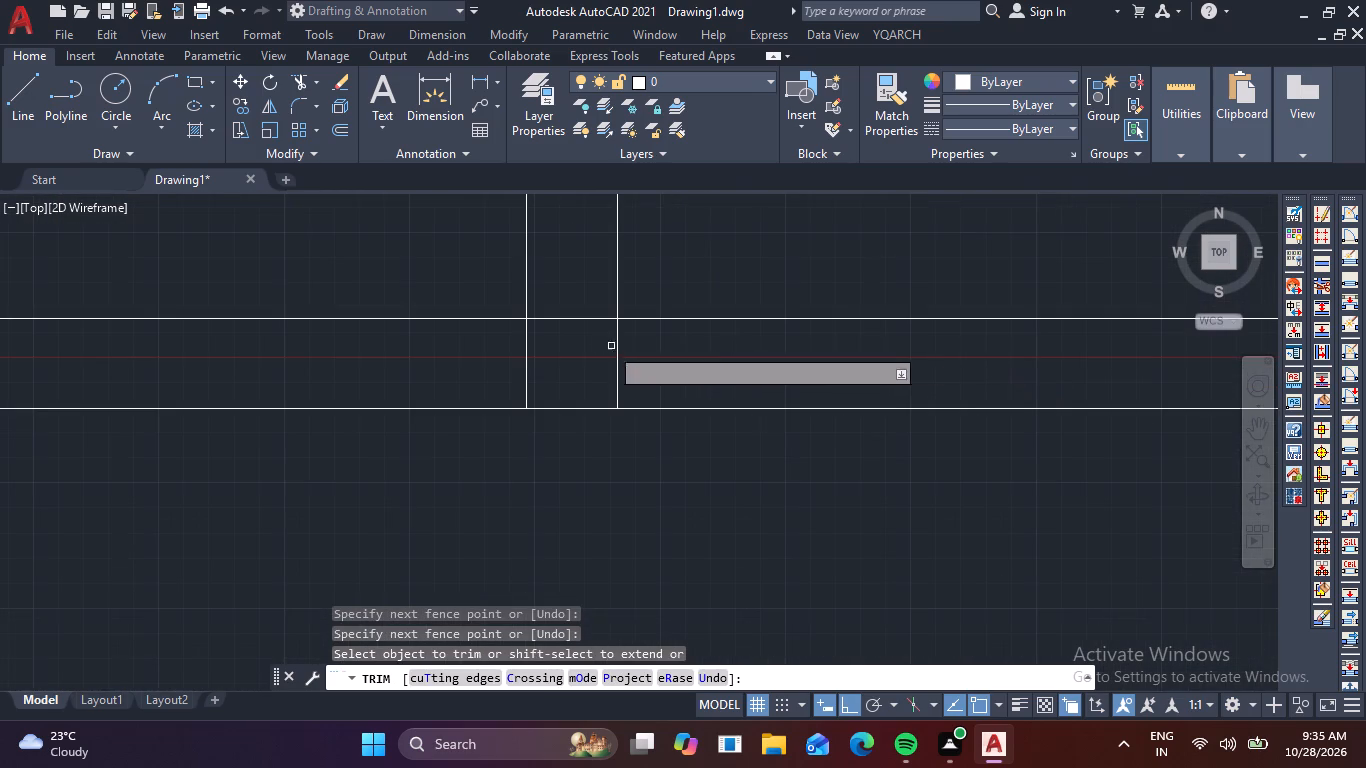
left_click_drag(628, 363, 495, 368)
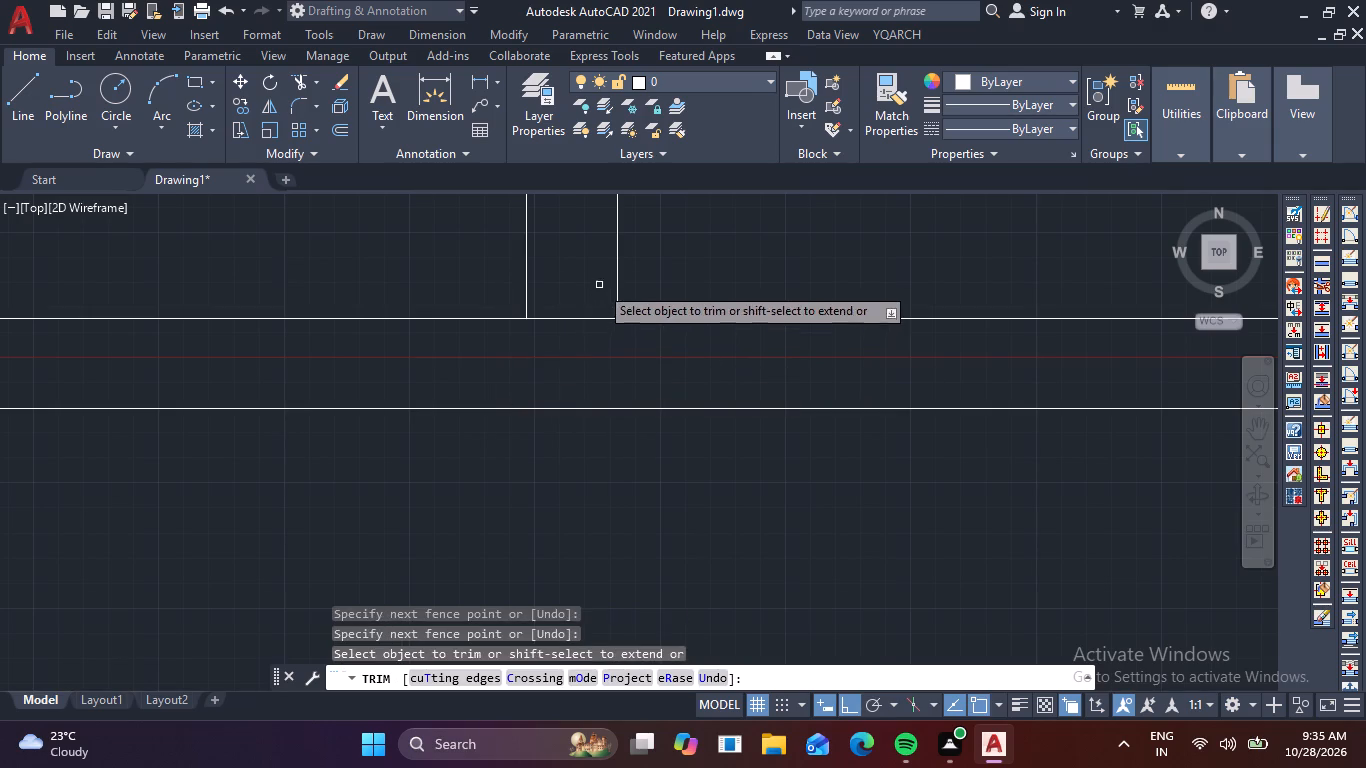
left_click_drag(593, 290, 559, 348)
scroll(594, 367, "down", 3)
scroll(824, 441, "down", 3)
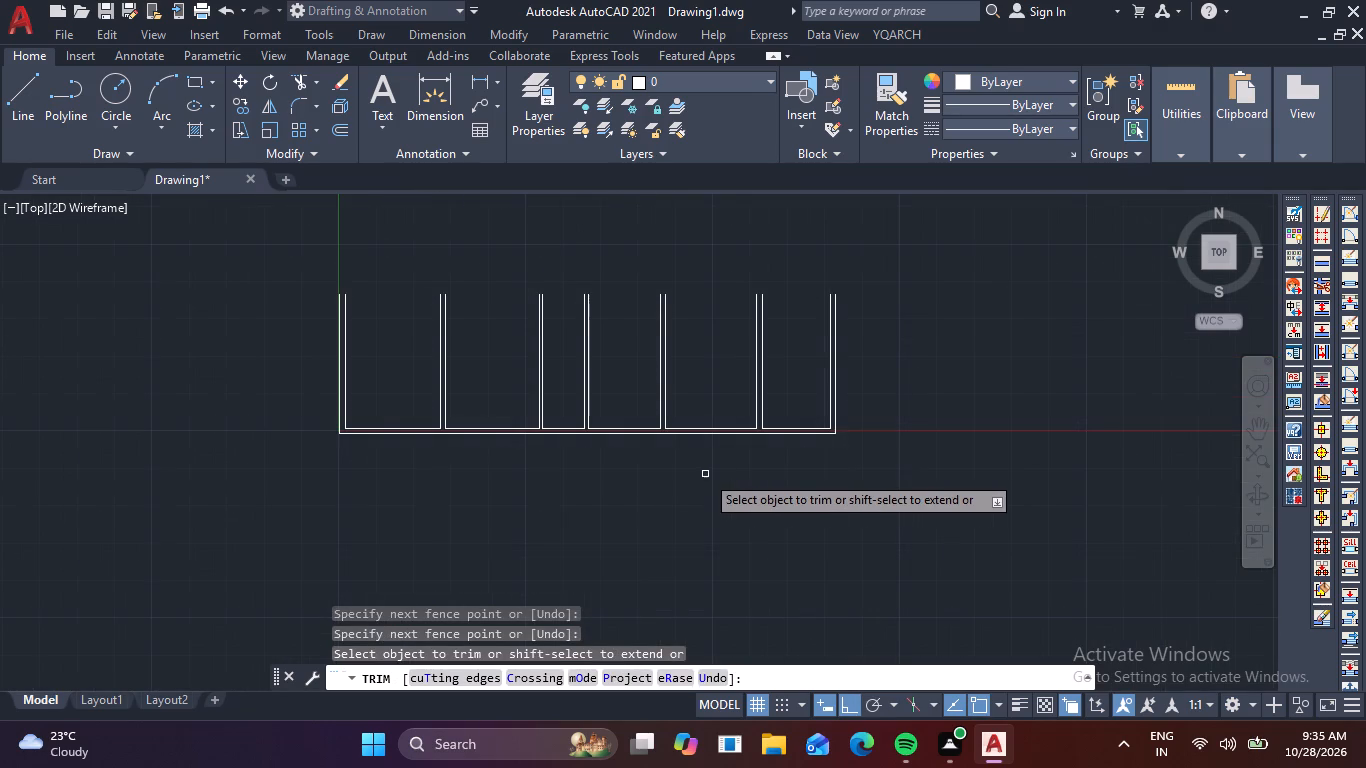
key("Escape")
key("Escape")
key("Escape")
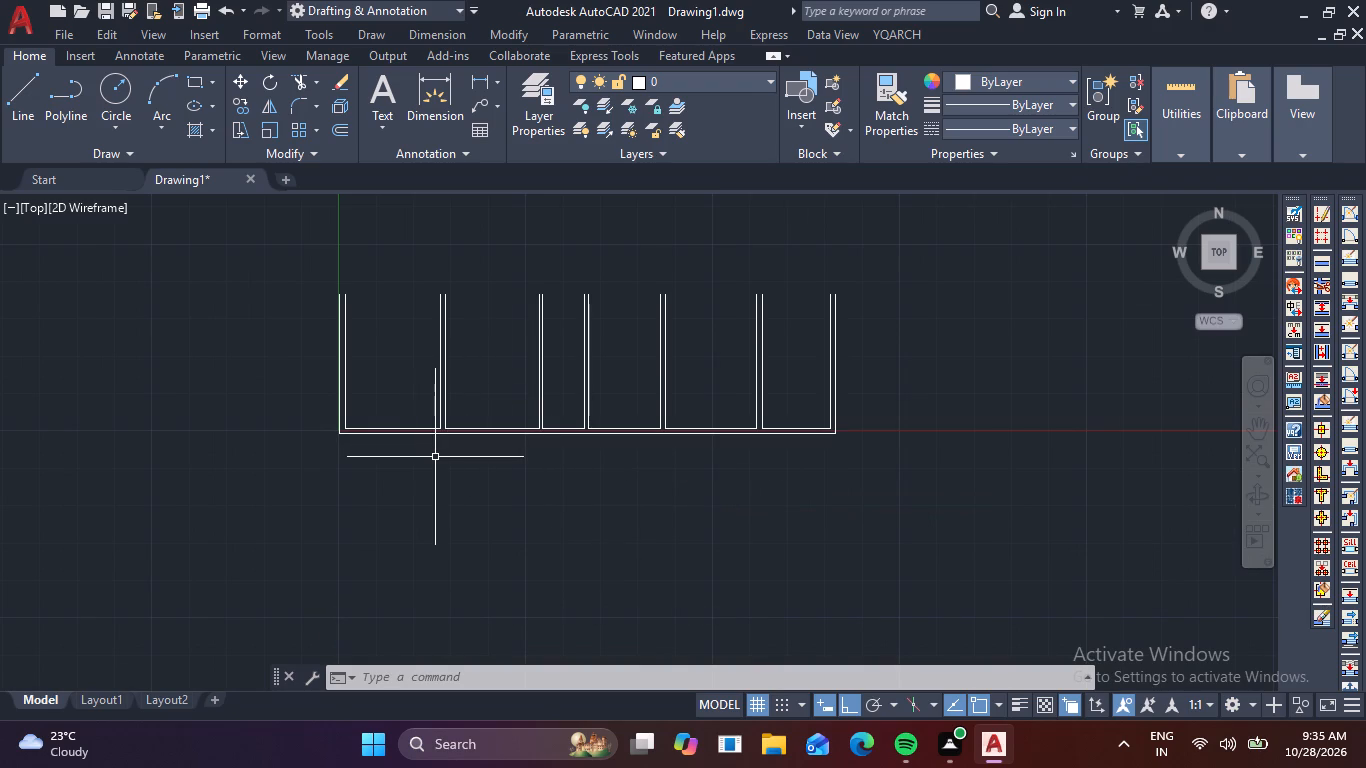
Start the Offset command for the floor plan's wall lines.
key("o")
key("Return")
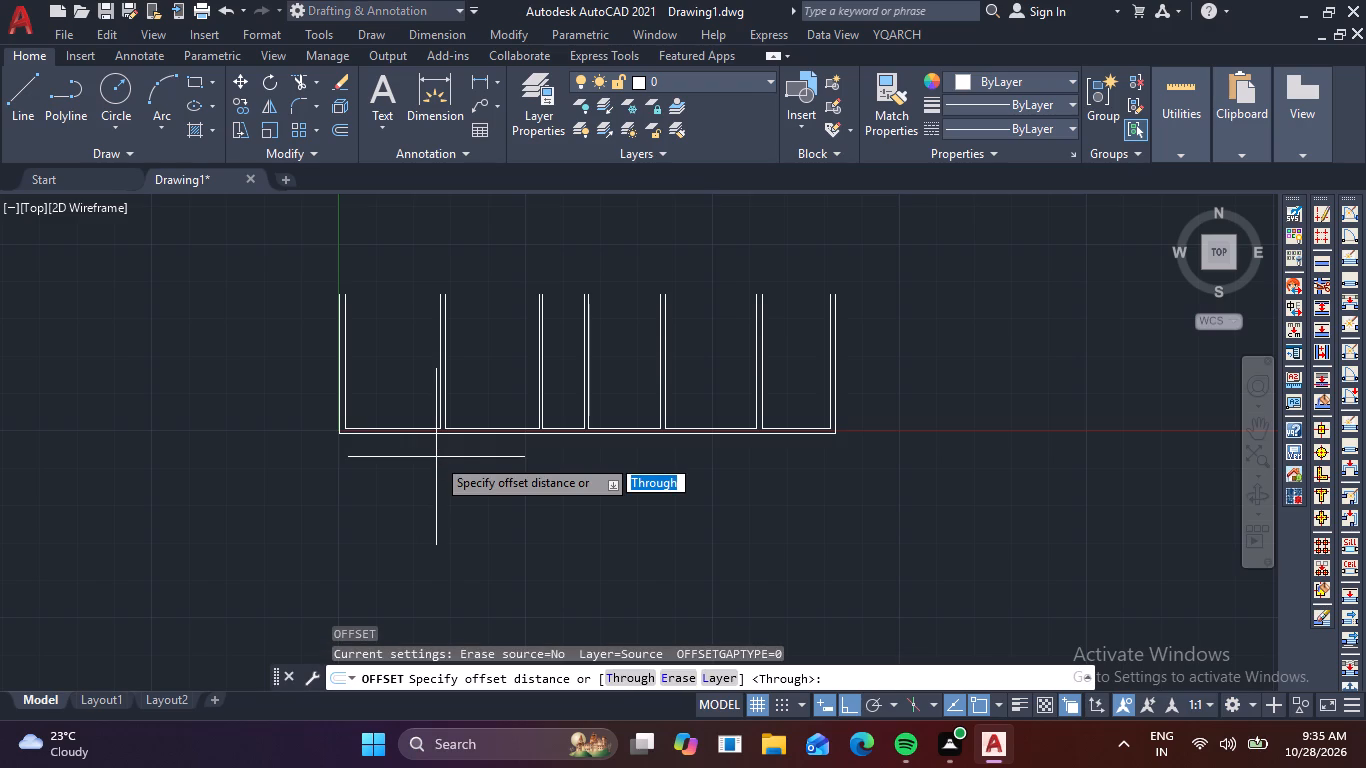
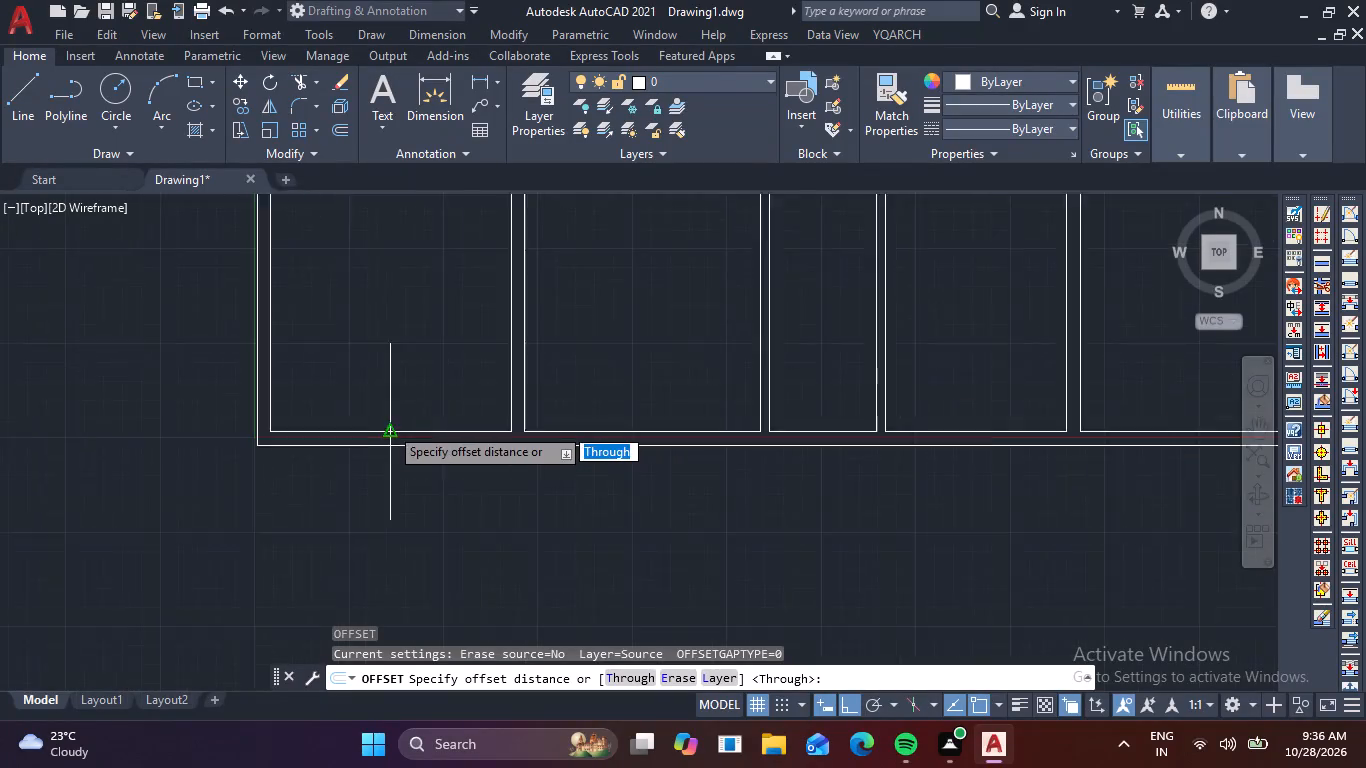
Offset the first room's bottom inner wall line up 18'-7 1/2", and that new line up 9" to form its top wall.
scroll(530, 423, "down", 2)
middle_click_drag(509, 439, 564, 417)
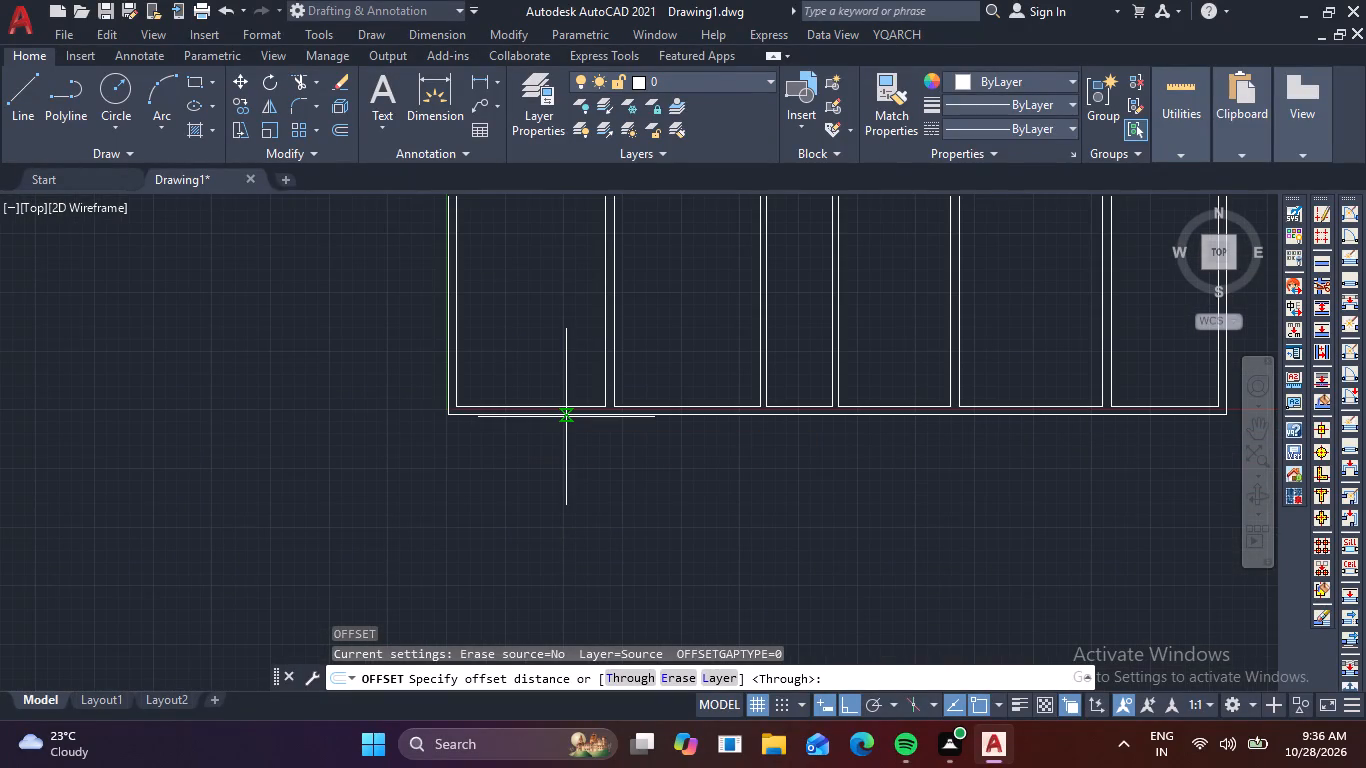
key("1")
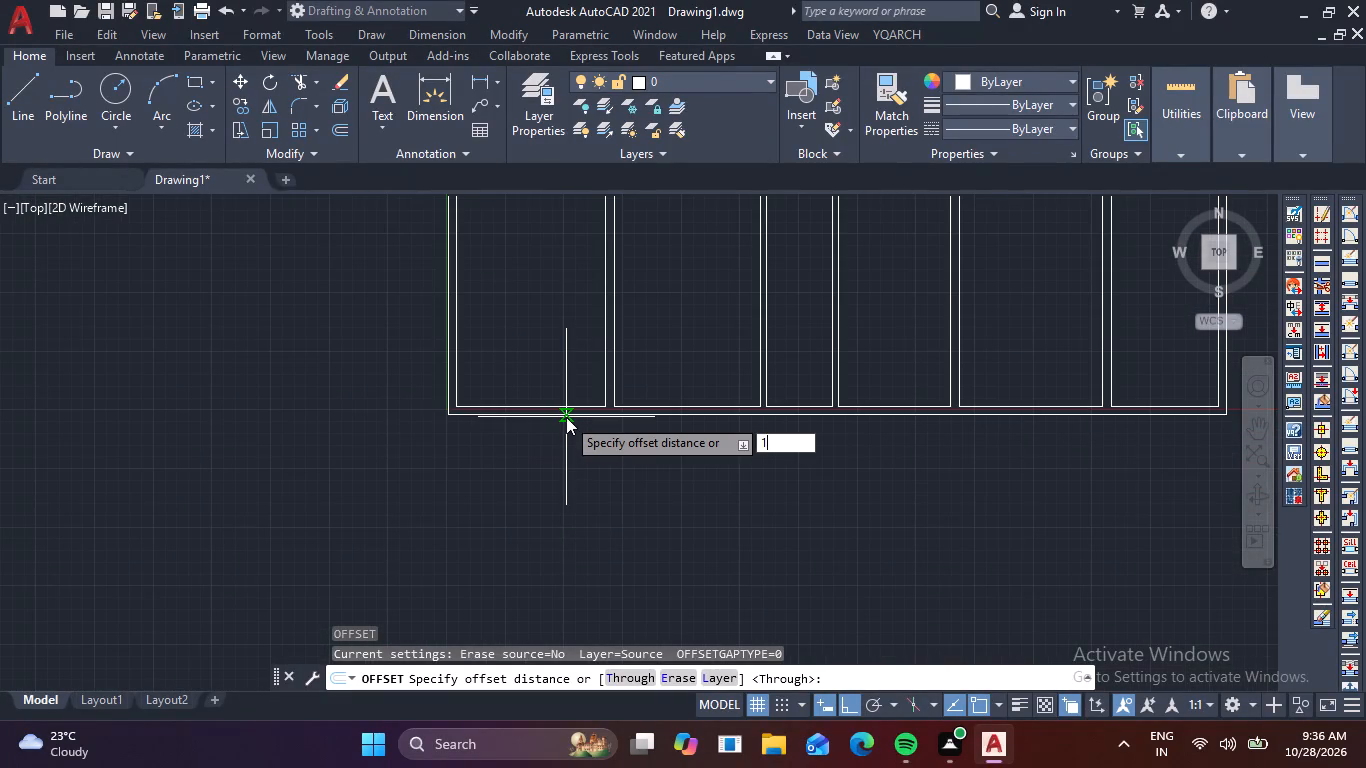
type("8'")
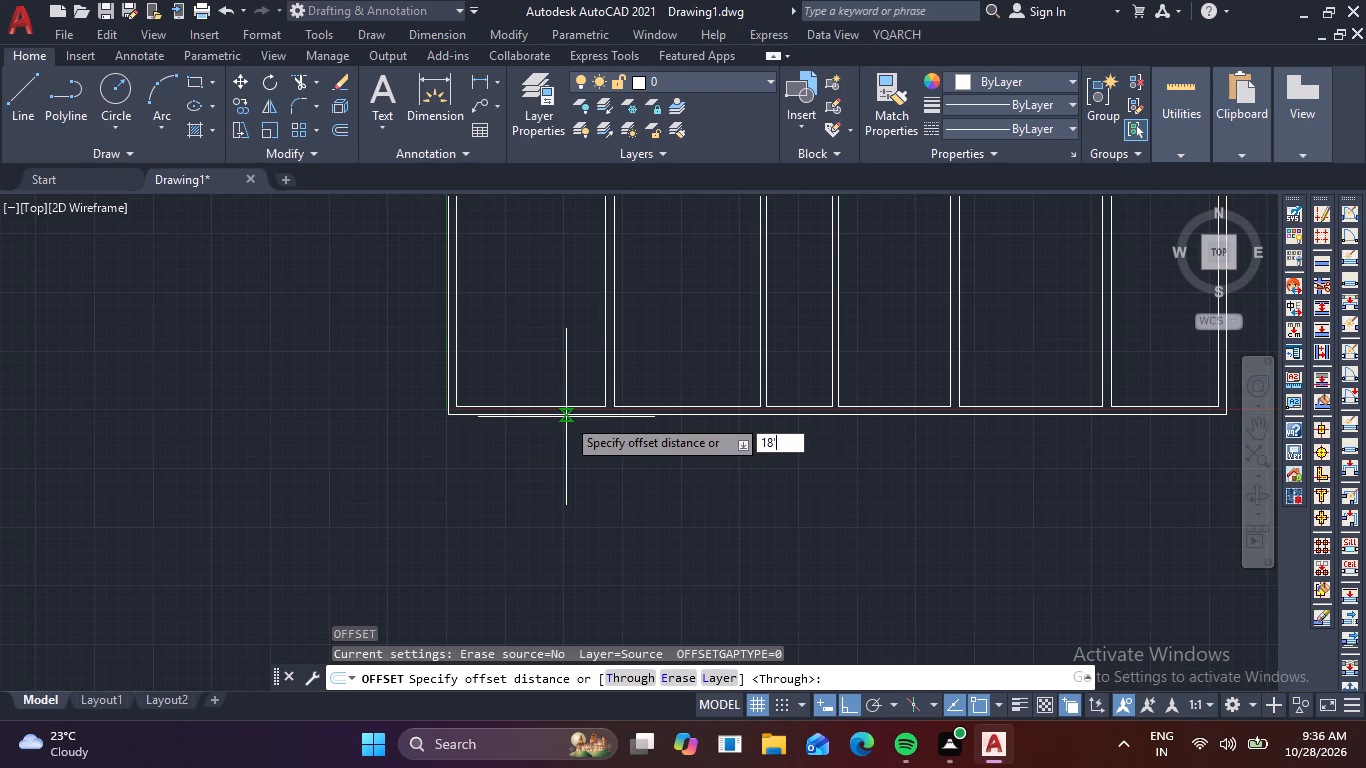
key("7")
type("-1/2")
key("Return")
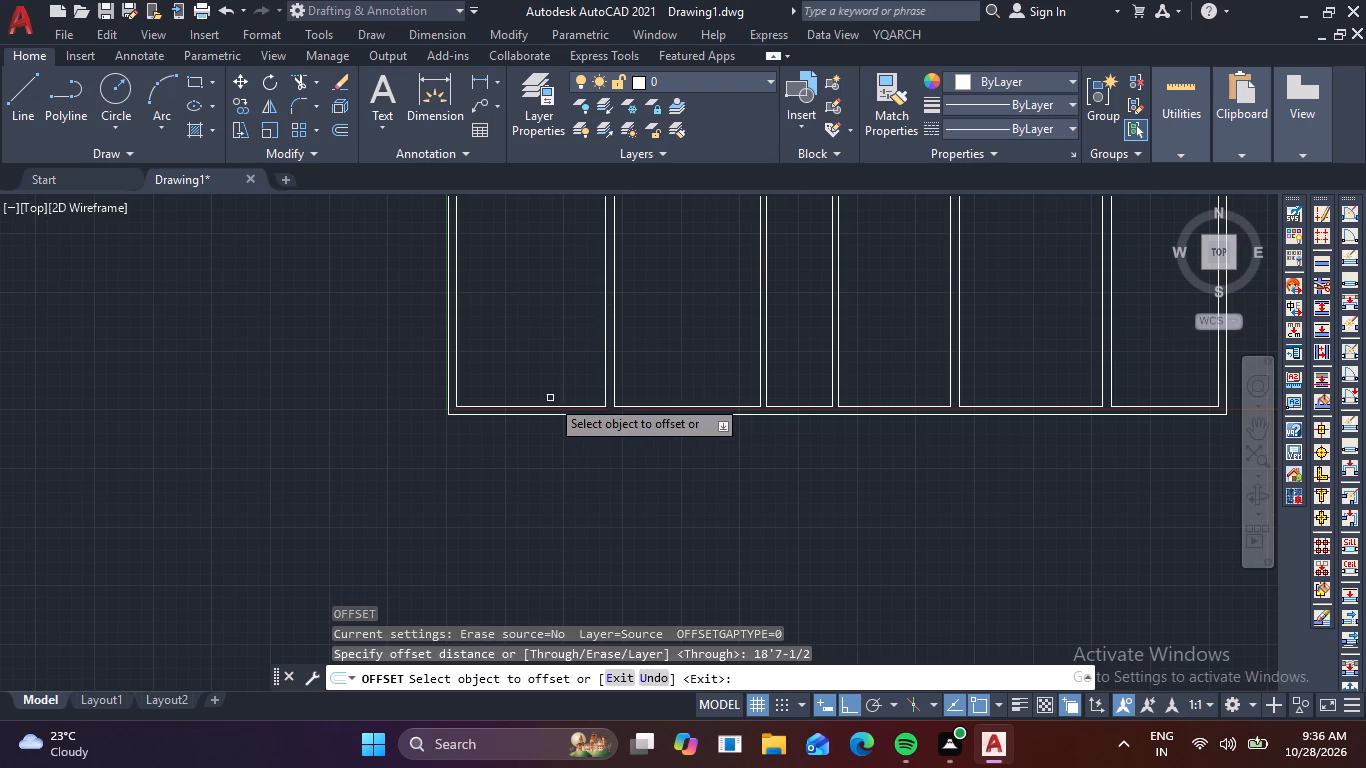
left_click(552, 405)
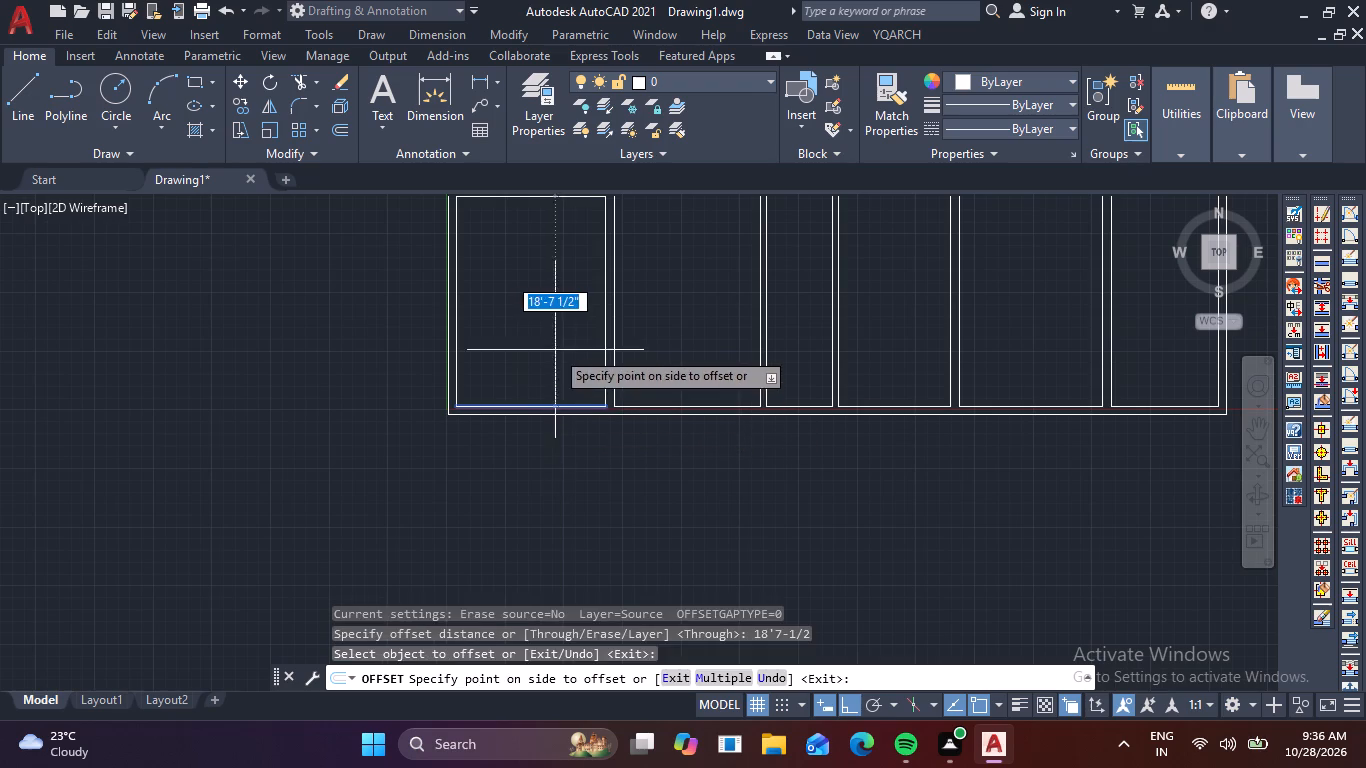
left_click(553, 344)
middle_click_drag(552, 342, 587, 458)
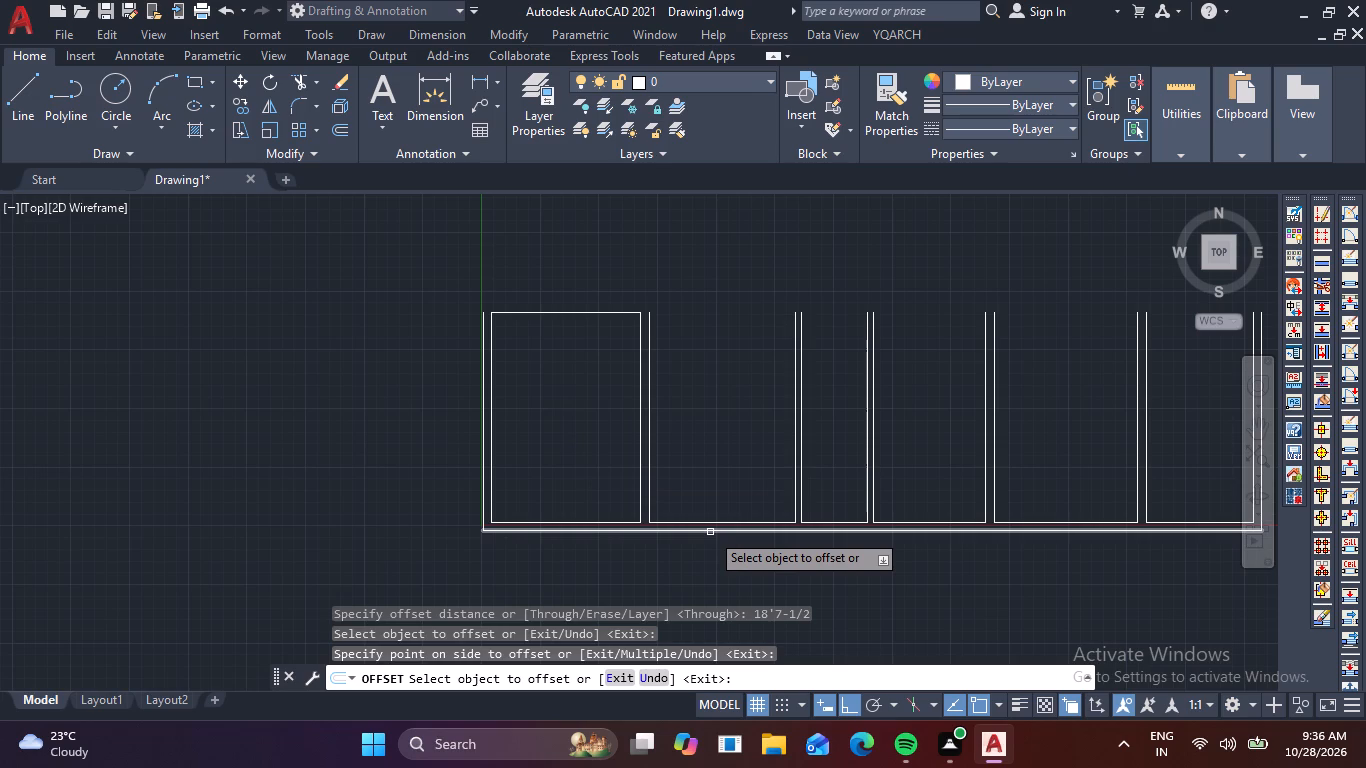
left_click(563, 313)
type("9")
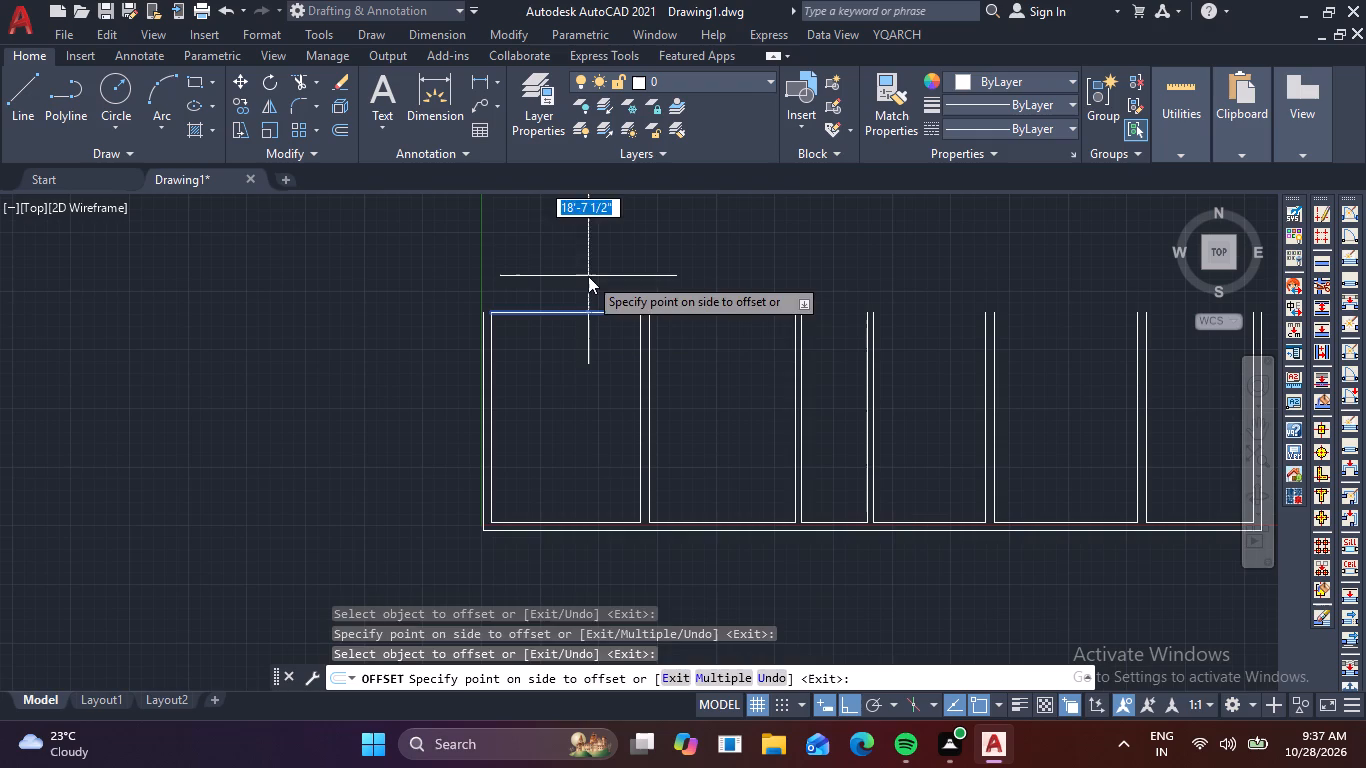
key("space")
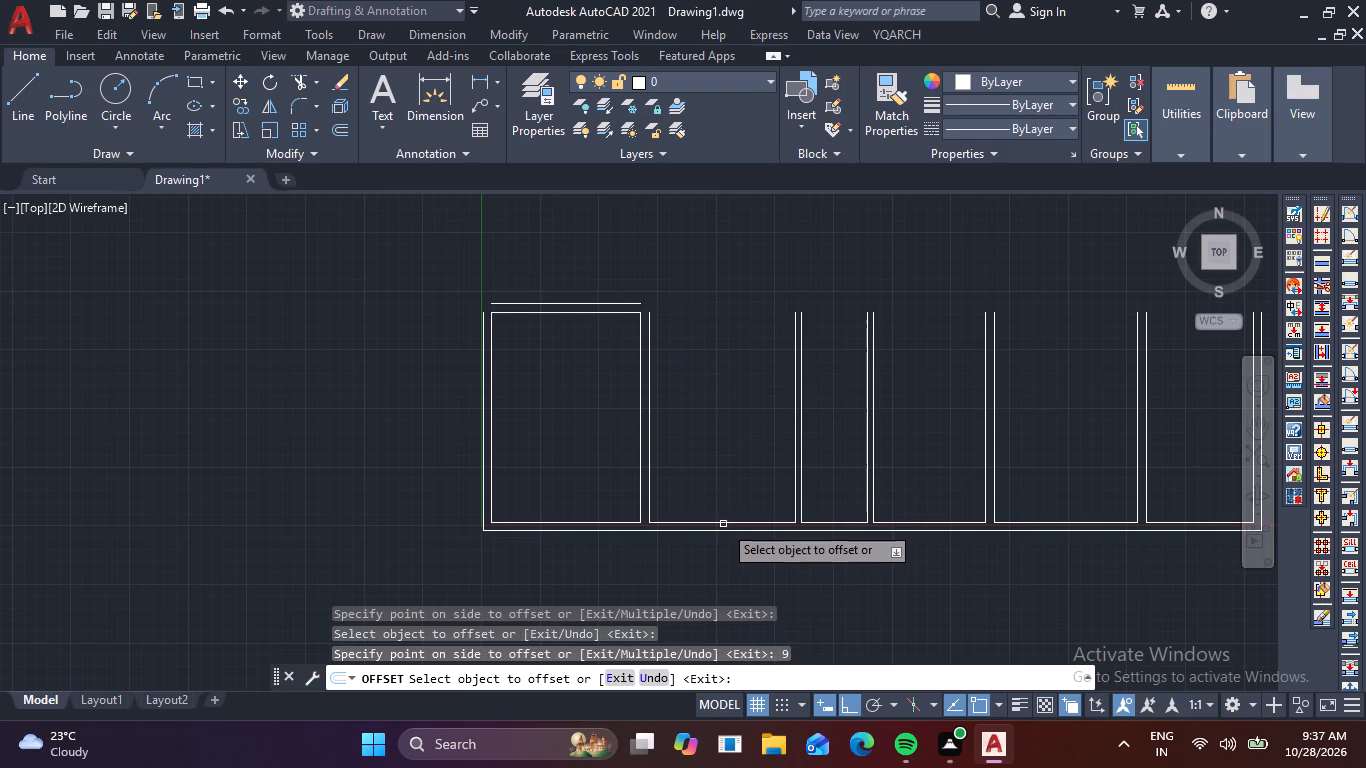
Offset the second room's bottom inner wall line up 15'6", and that new line up 9" to form its top wall.
left_click(724, 522)
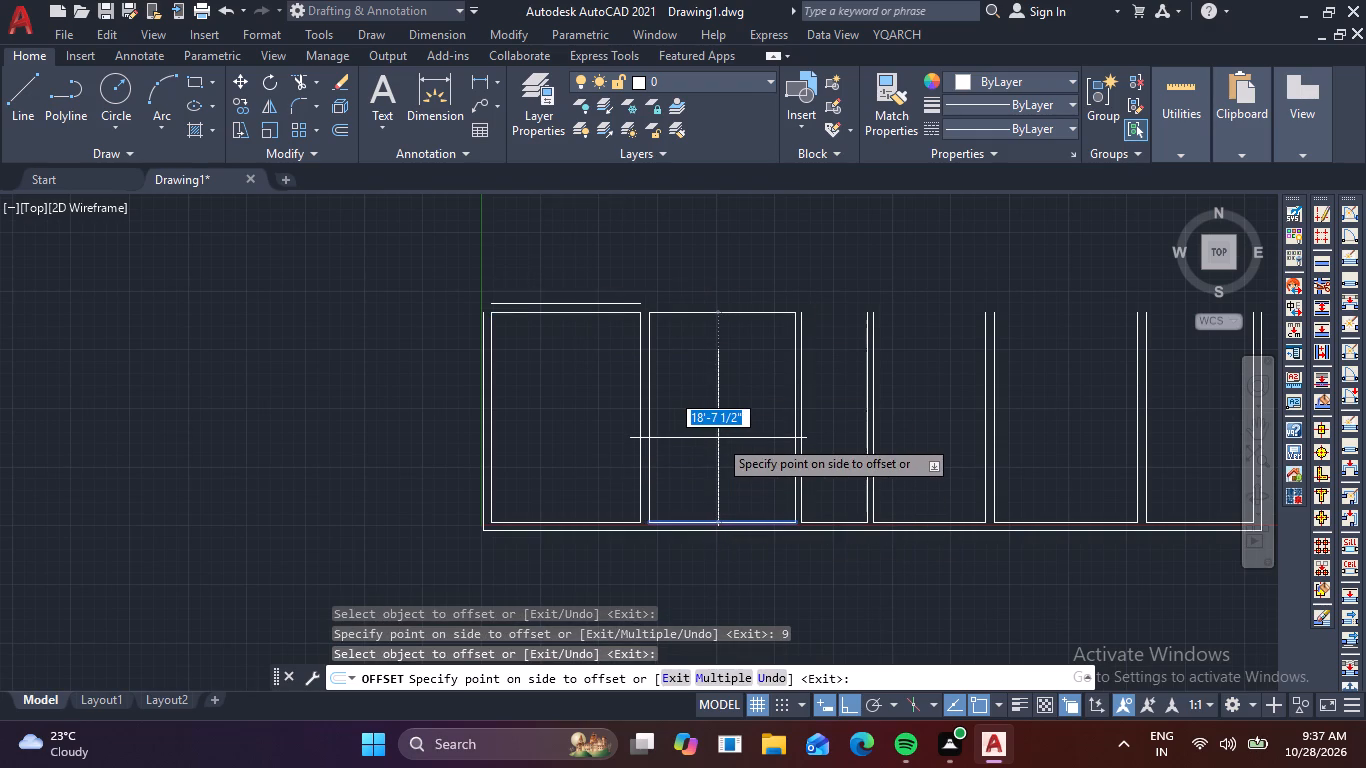
type("15'")
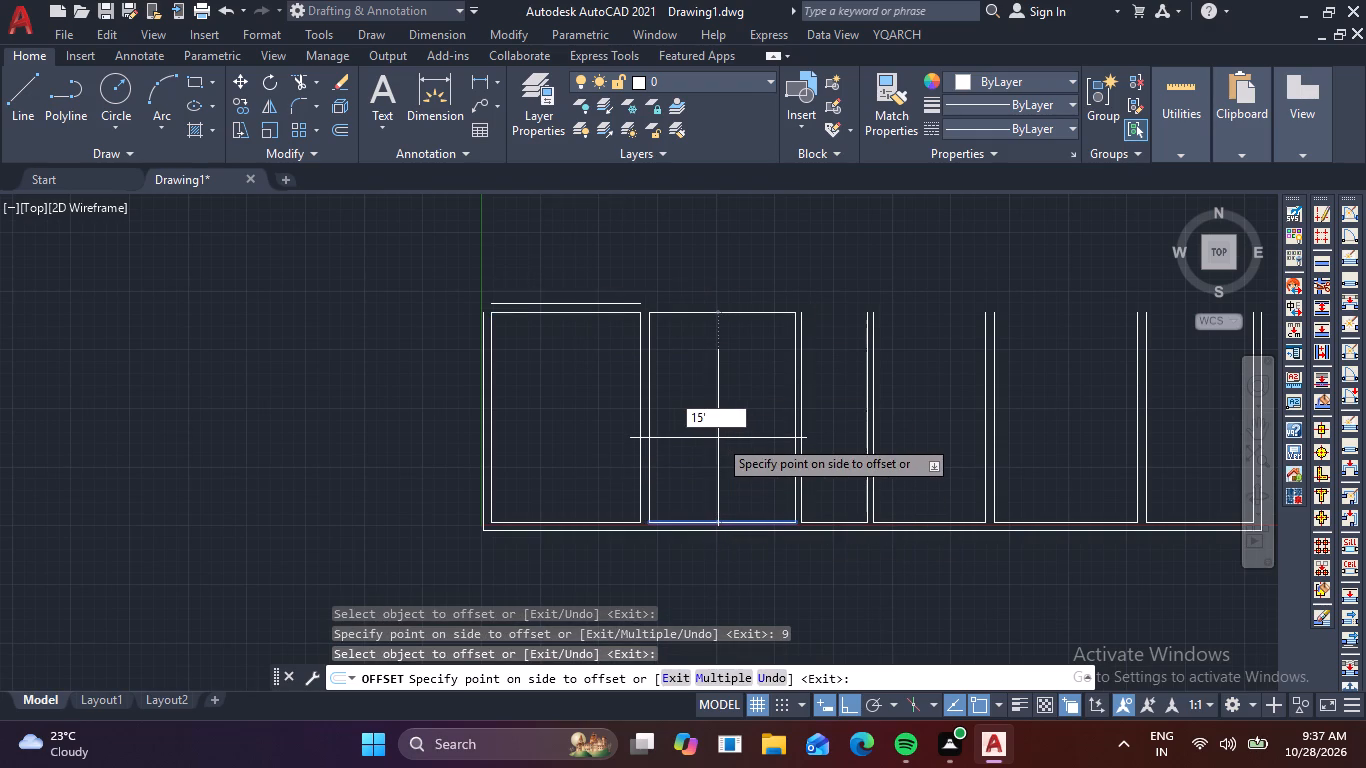
key("6")
key("space")
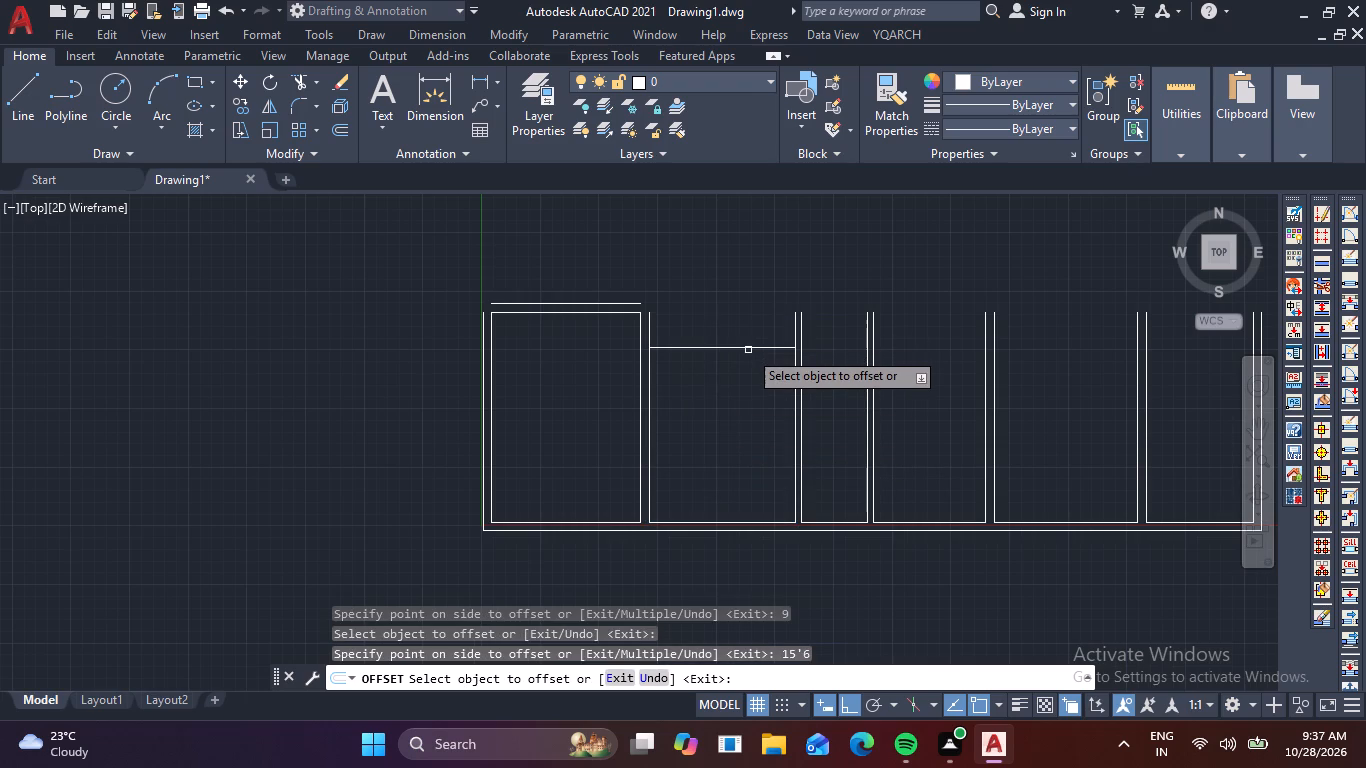
left_click(748, 346)
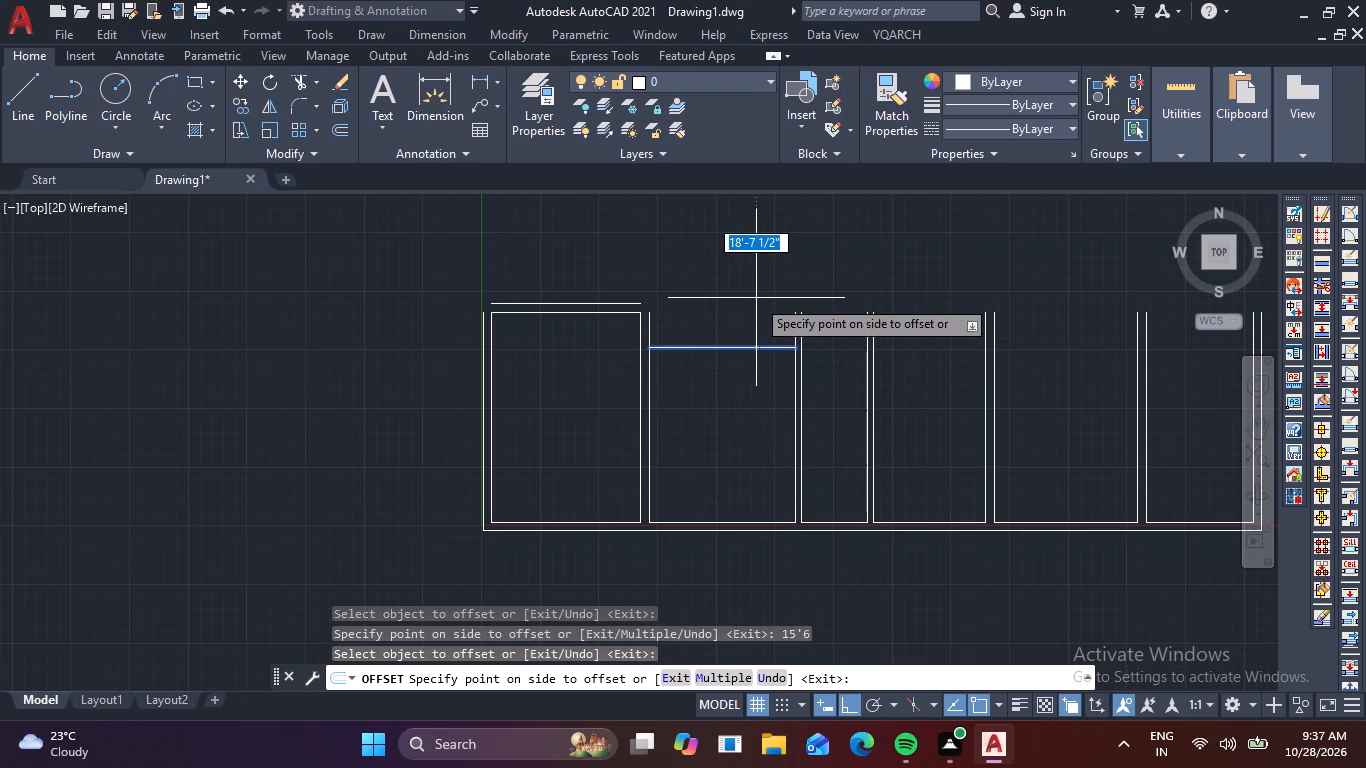
type("9")
key("space")
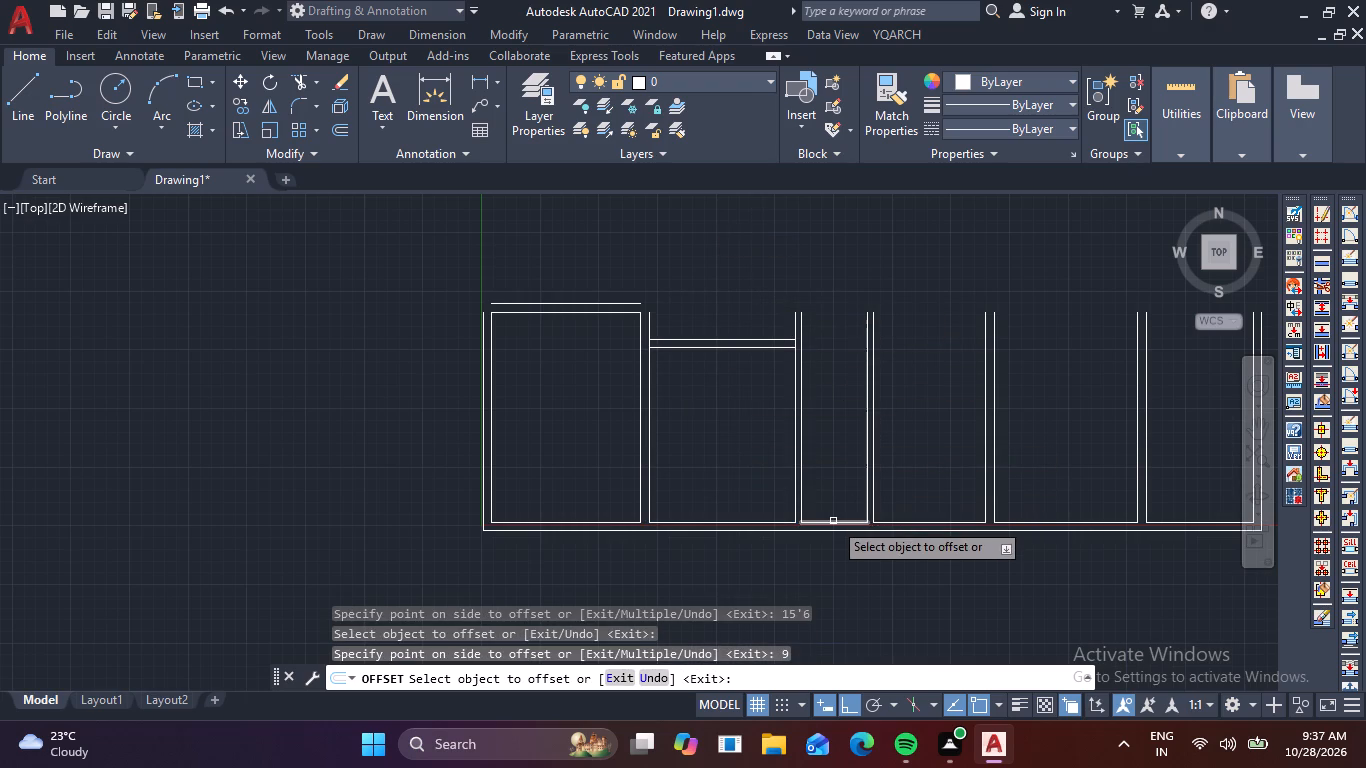
Offset the narrow third room's bottom inner wall line up 10', and that new line up 9" to form a cross wall.
left_click(833, 521)
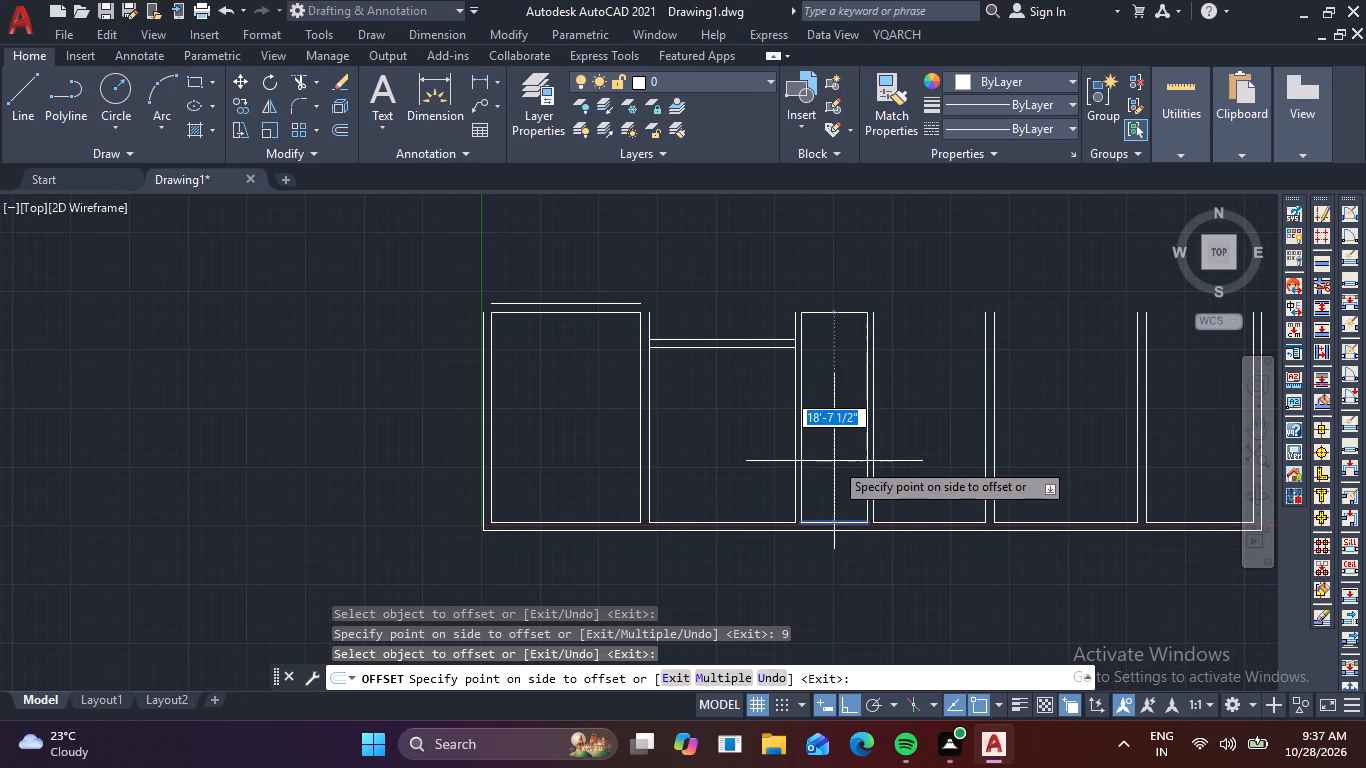
type("10")
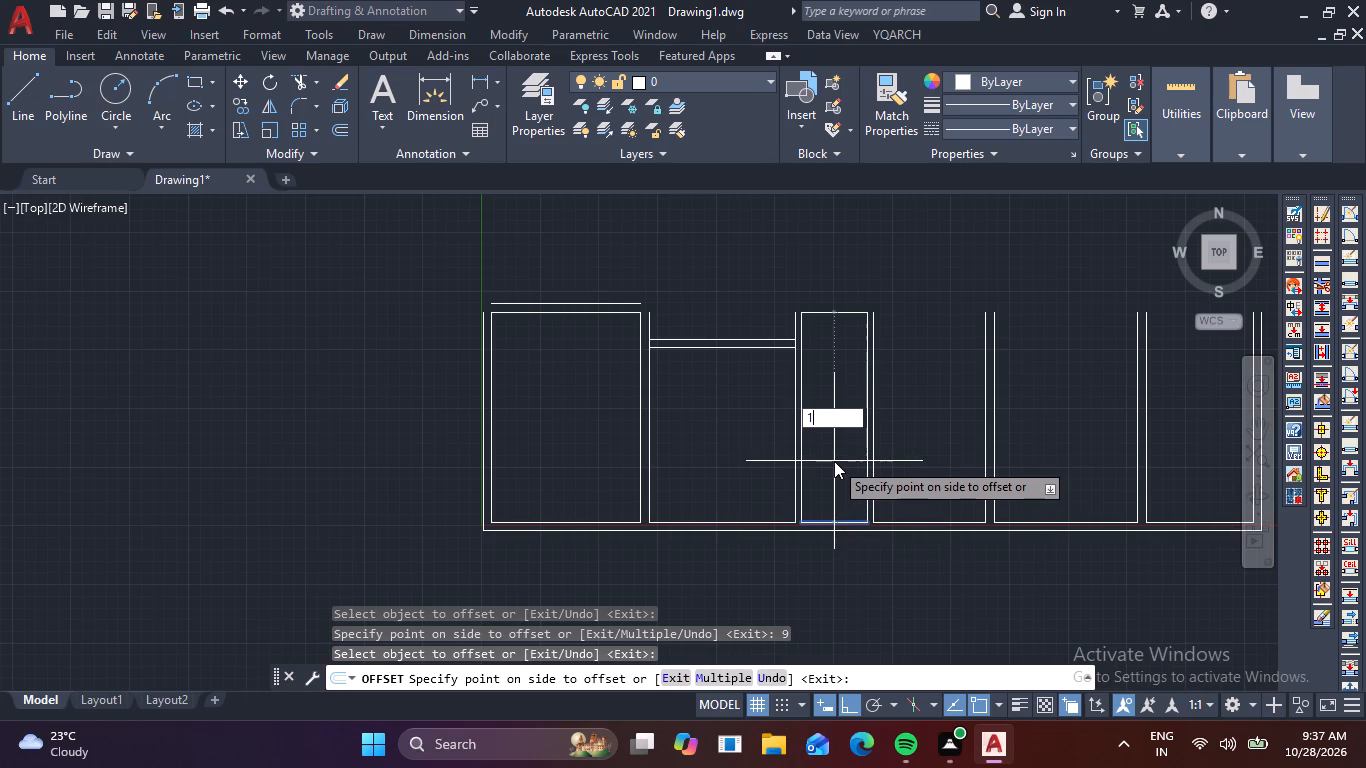
key("apostrophe")
key("Return")
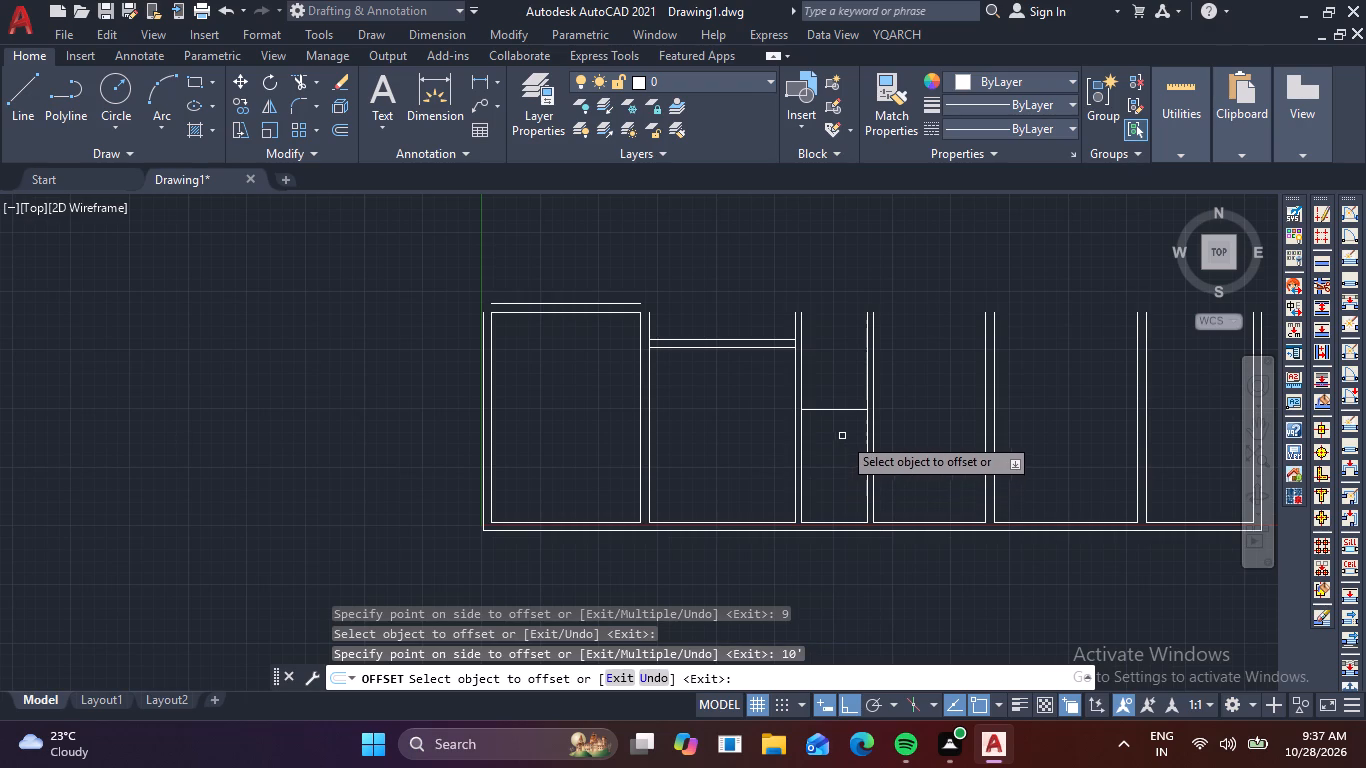
left_click(851, 408)
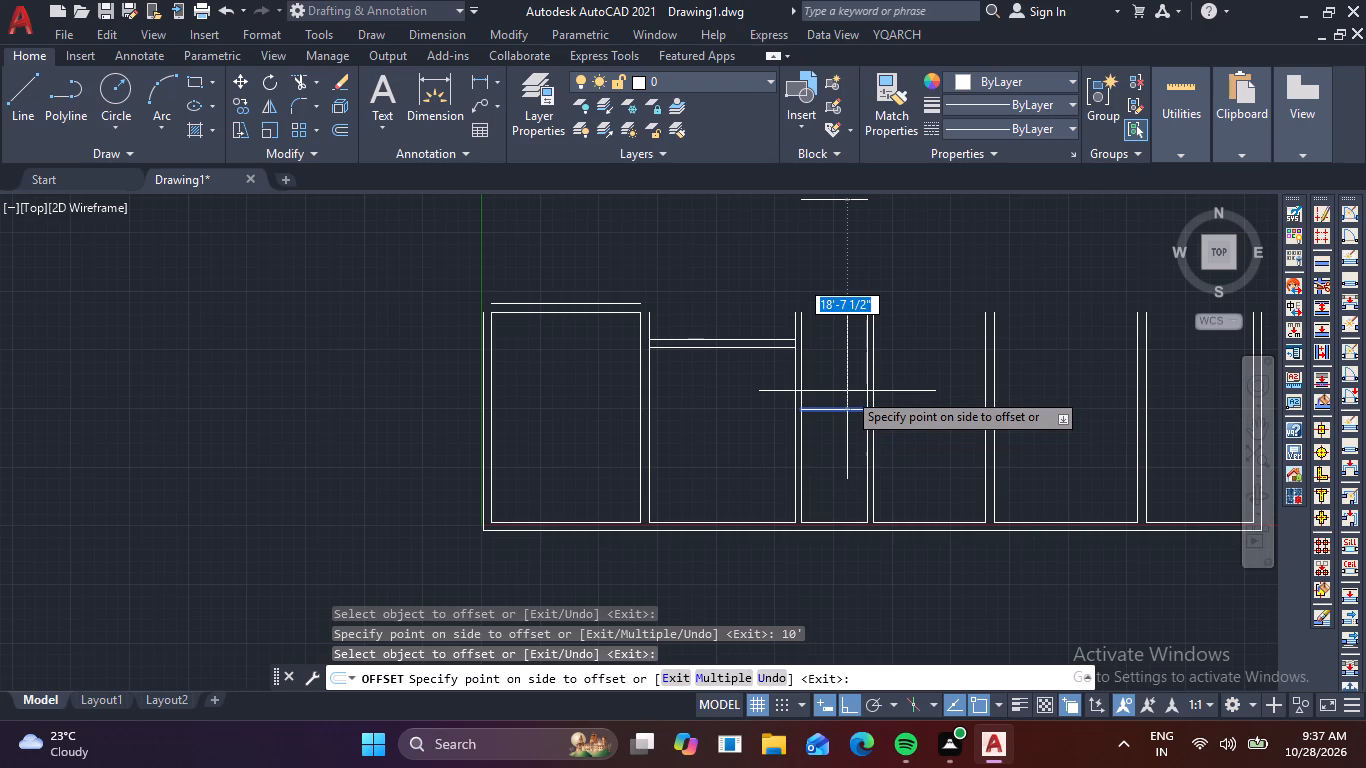
type("9")
key("space")
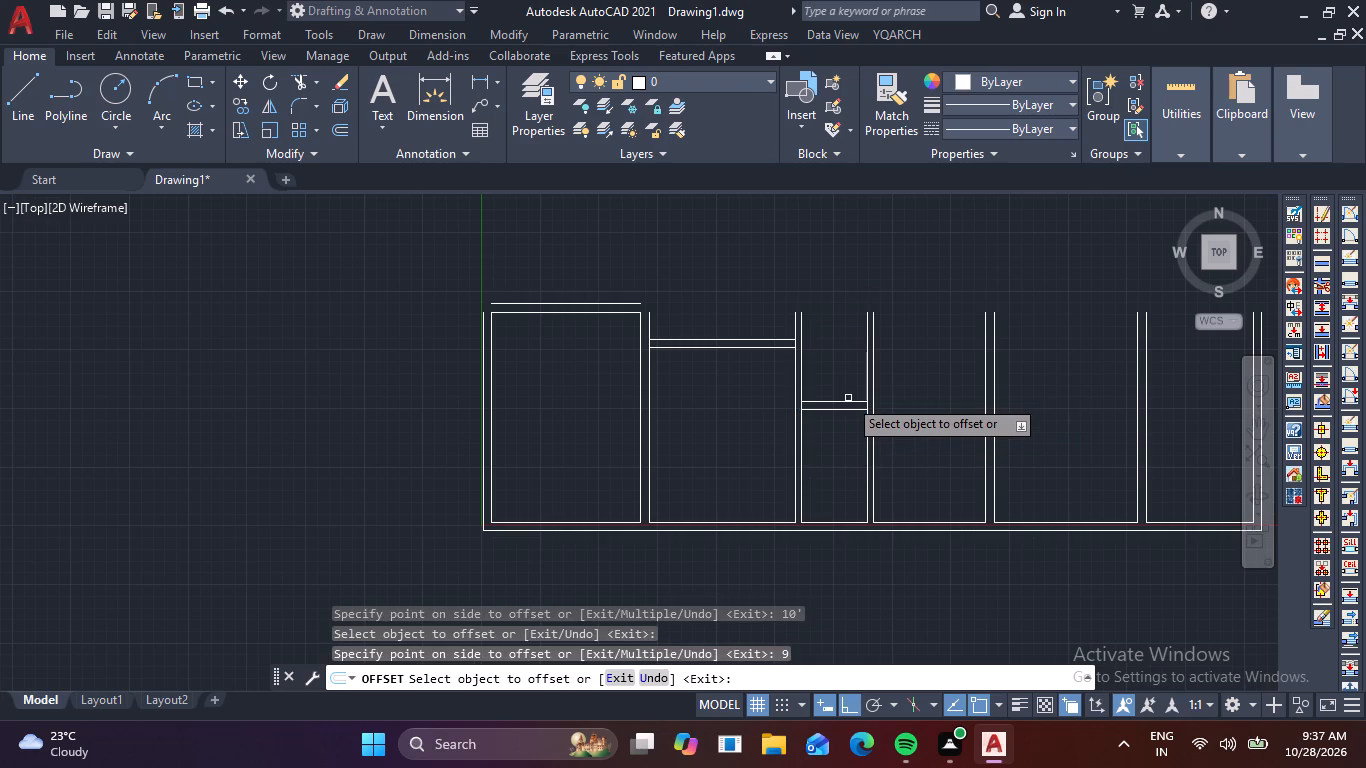
Offset the upper line of the third room's cross wall up 5'6", and that new line up 9" for a second cross wall.
left_click(850, 402)
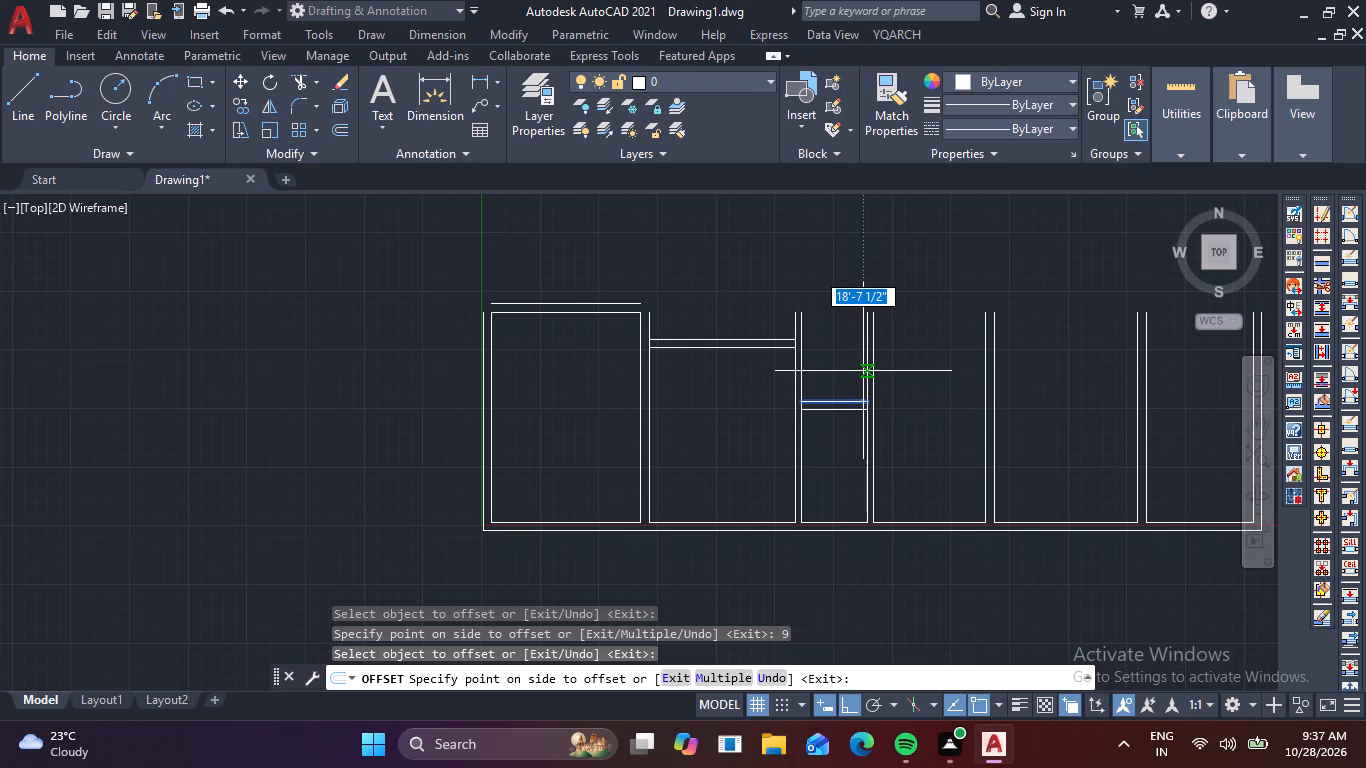
type("5'6")
key("space")
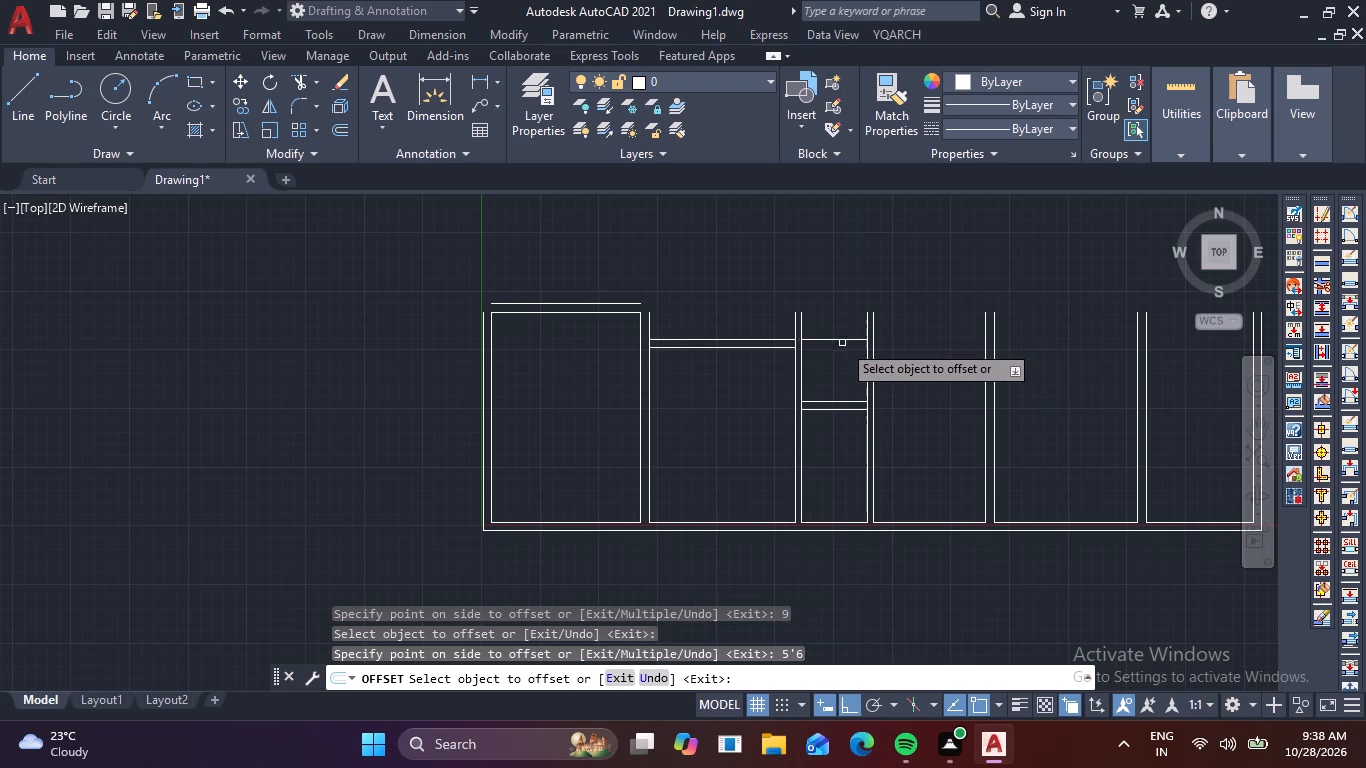
left_click(837, 337)
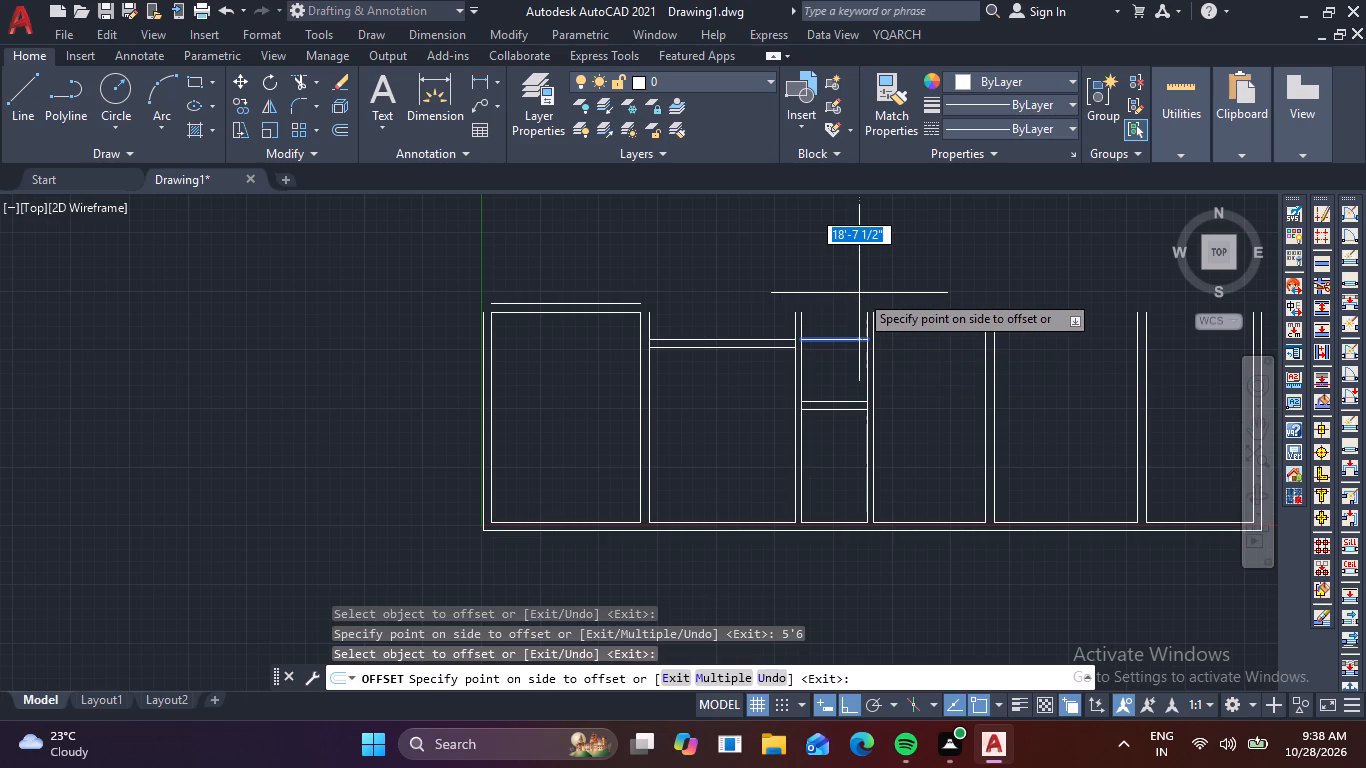
type("9")
key("space")
Offset the fourth room's bottom inner wall line up 16'3", and that new line up 9" to form its top wall.
middle_click_drag(916, 407, 890, 406)
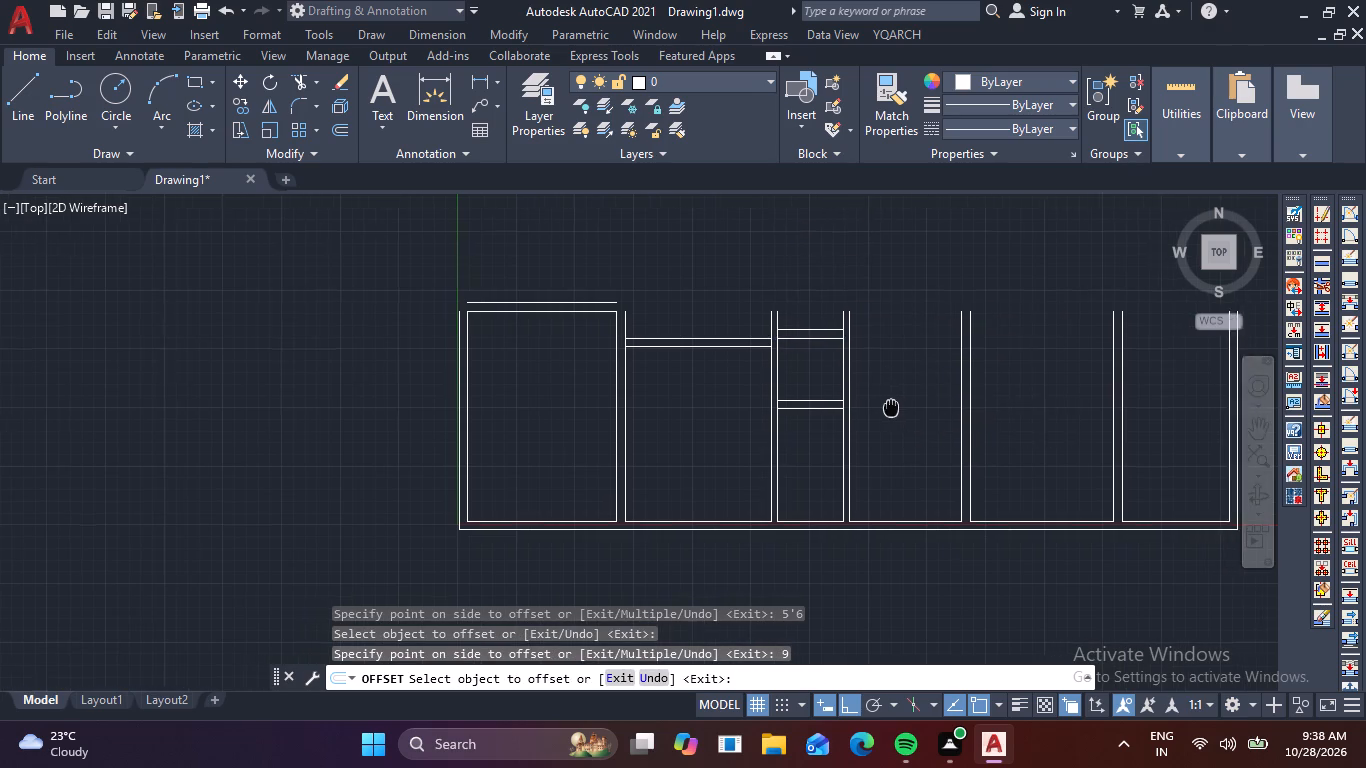
middle_click_drag(890, 406, 851, 392)
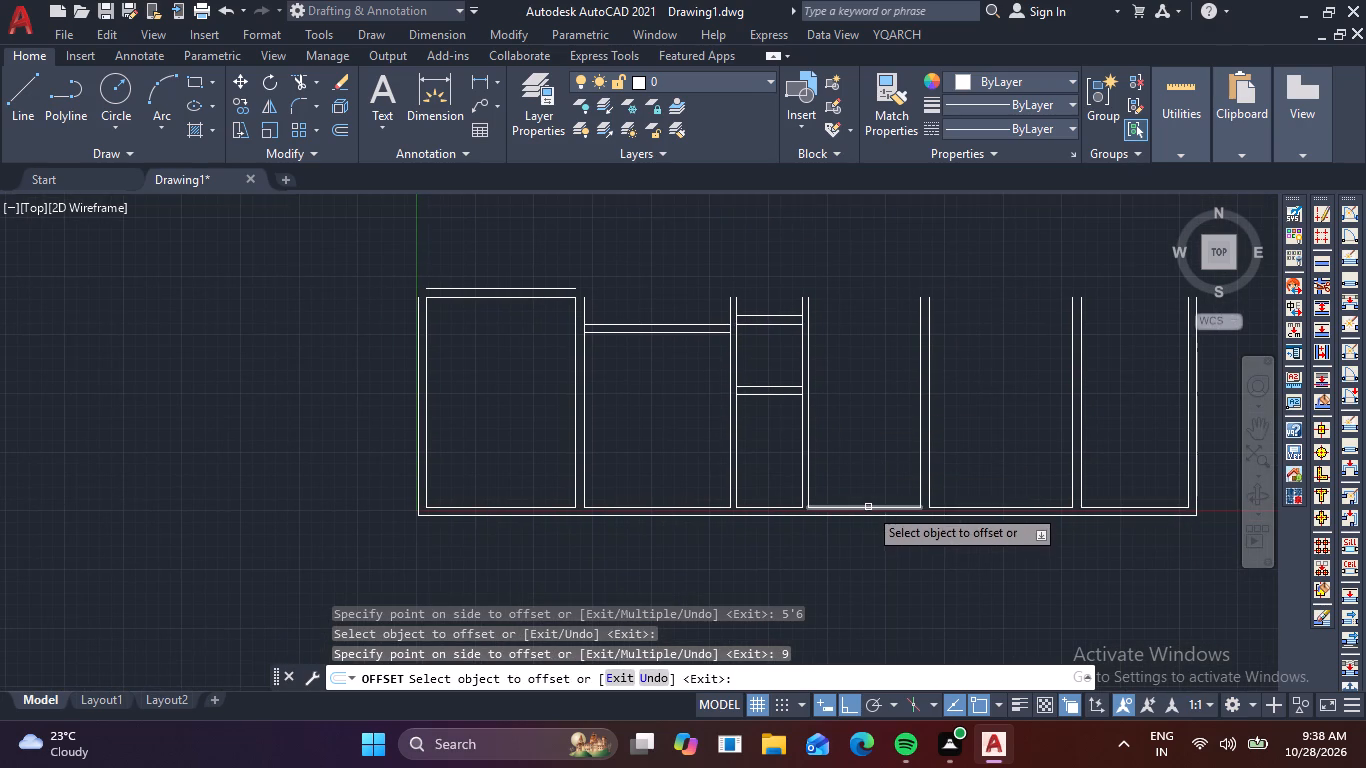
left_click(869, 506)
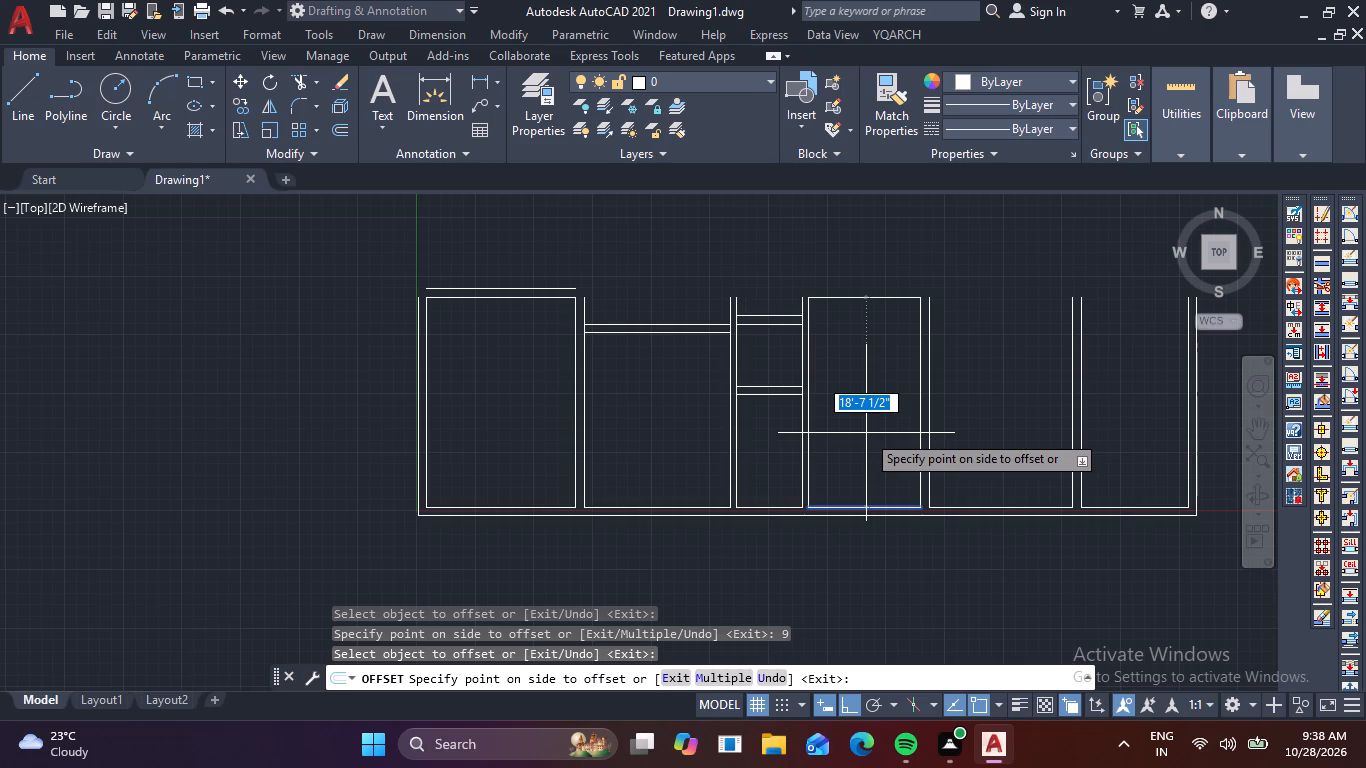
type("16")
key("apostrophe")
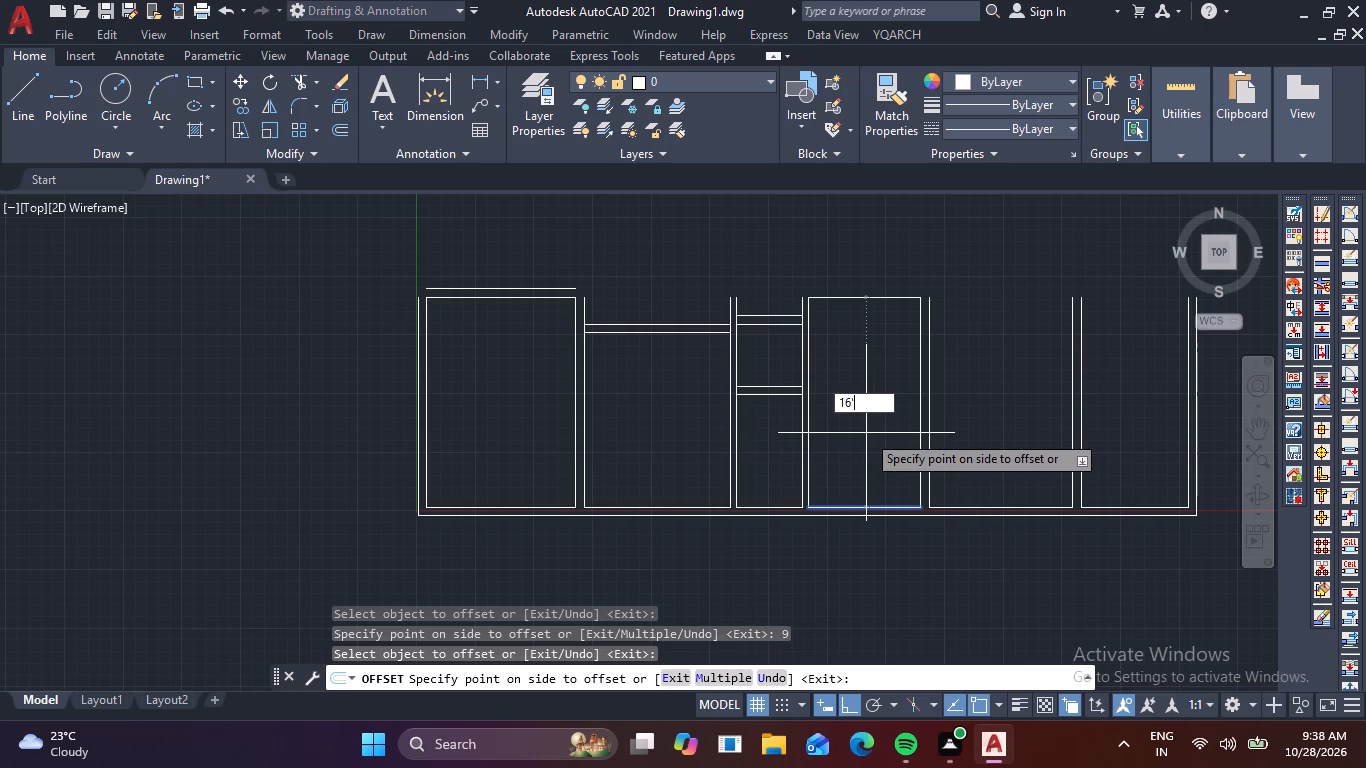
key("3")
key("Return")
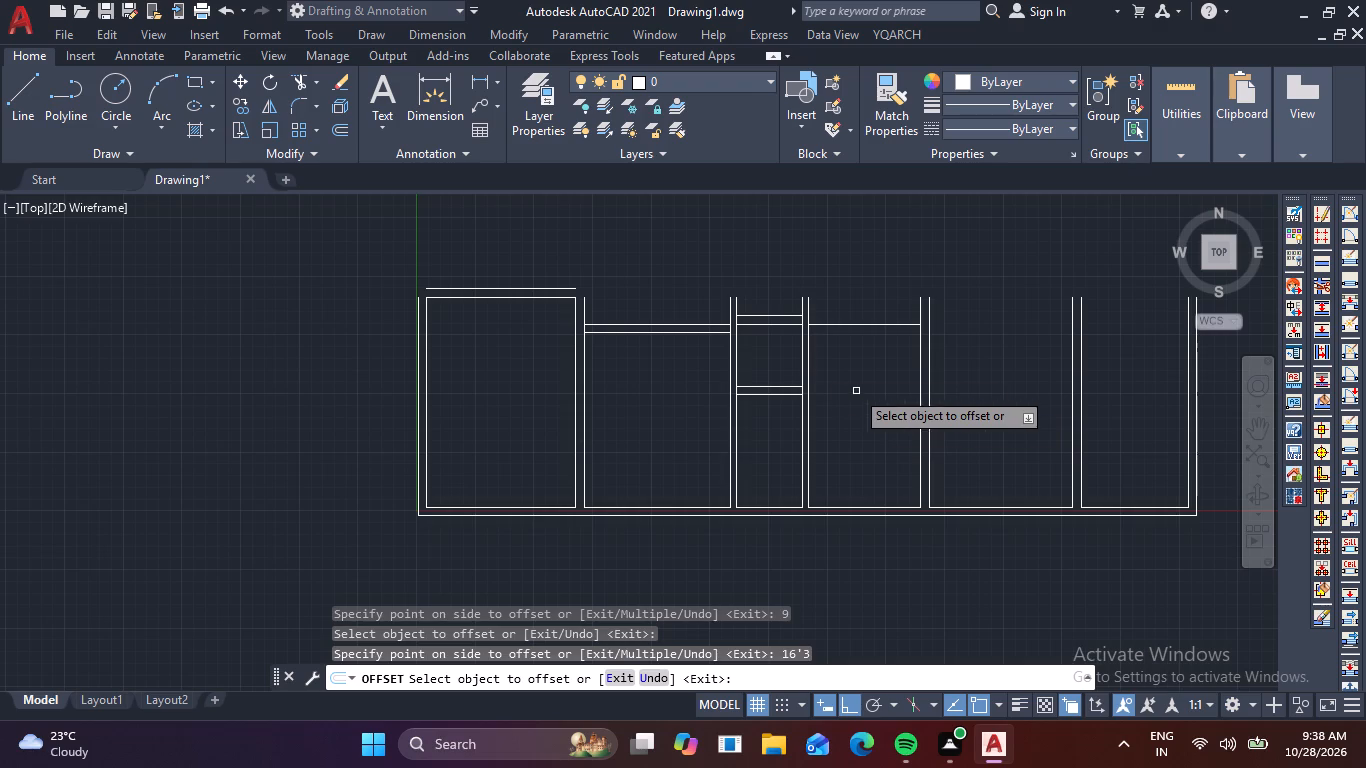
left_click(872, 324)
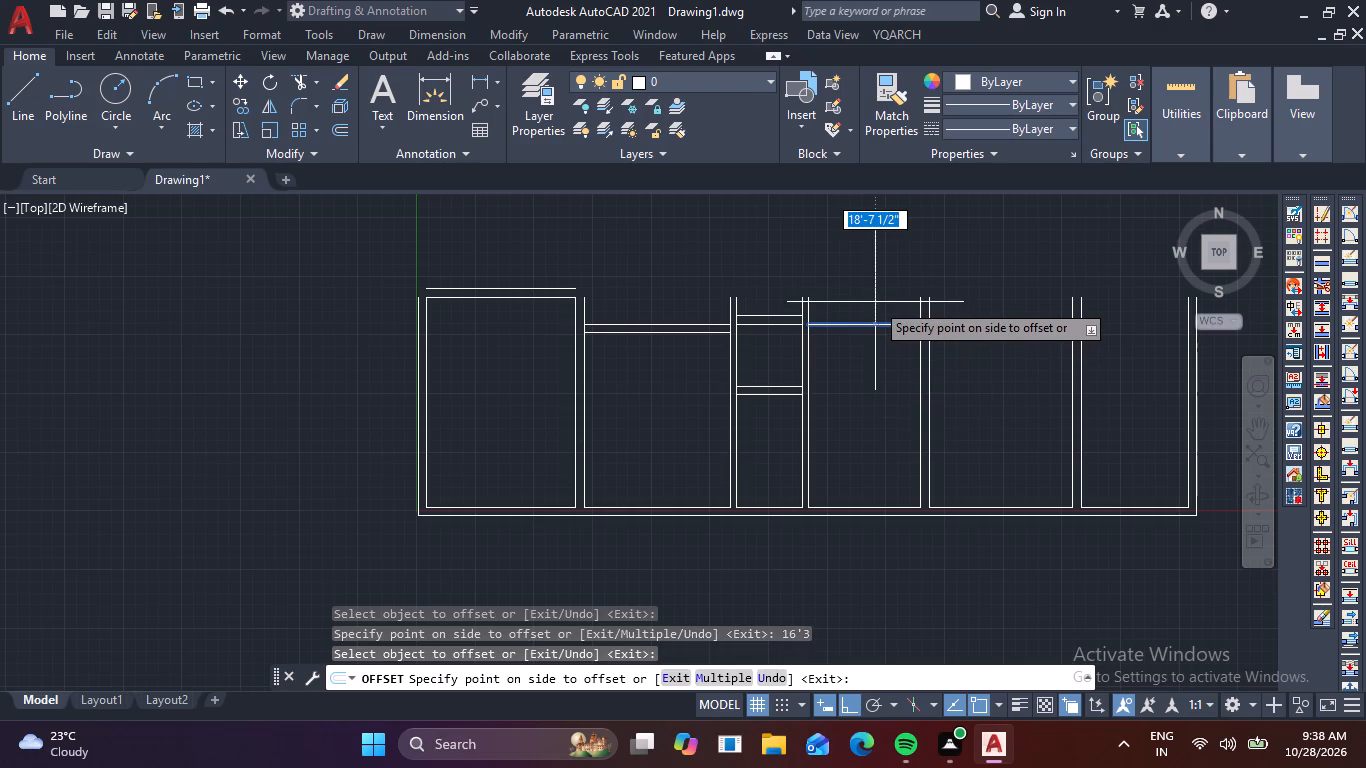
type("9")
key("space")
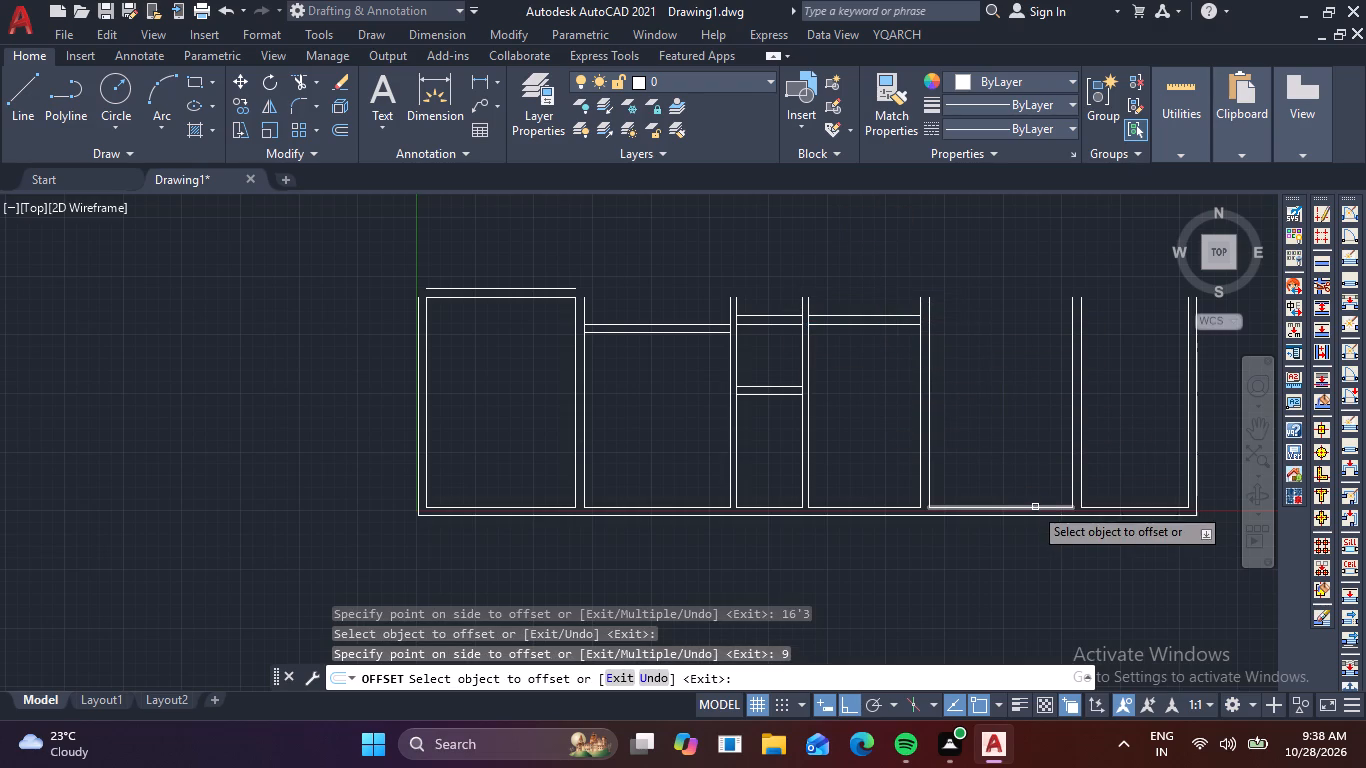
Offset the fifth room's bottom inner wall line up 8'6", and that new line up 6" to form a cross wall.
left_click(1029, 506)
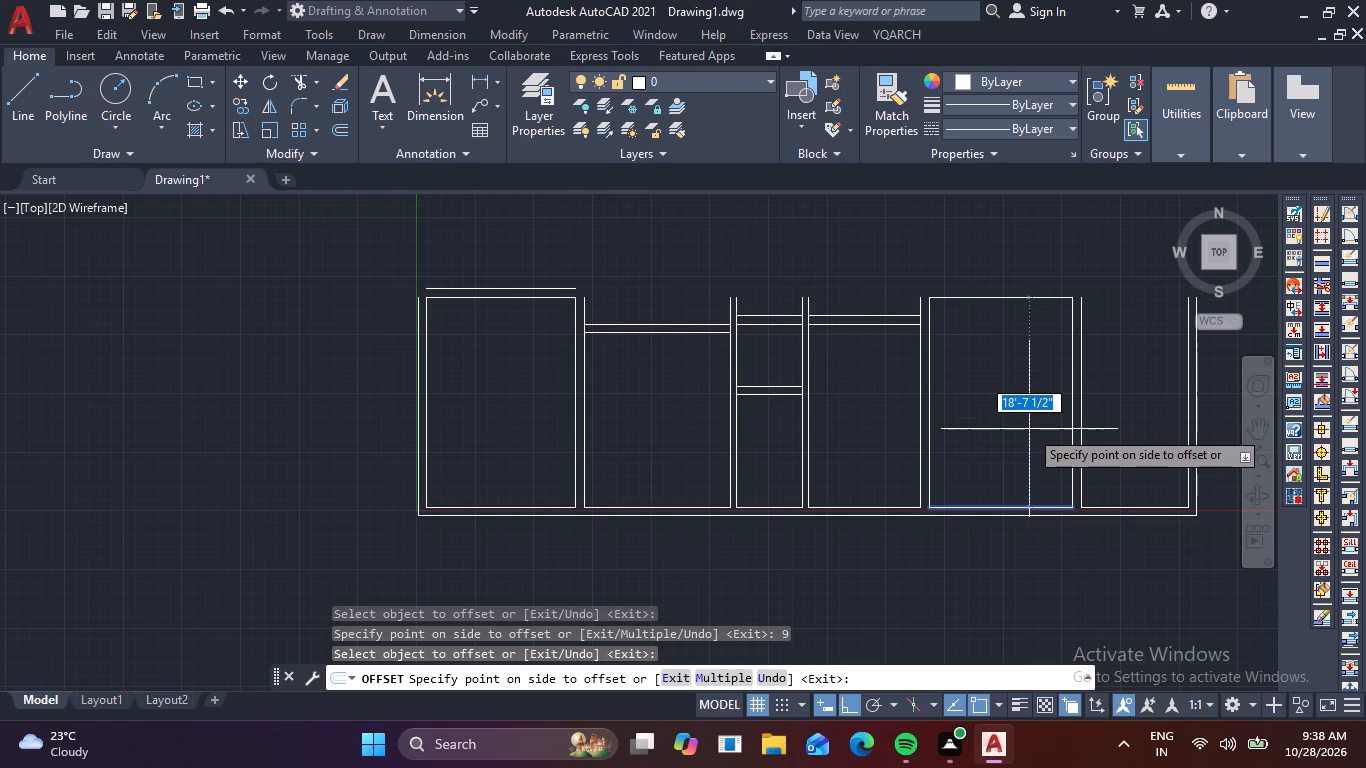
type("8'")
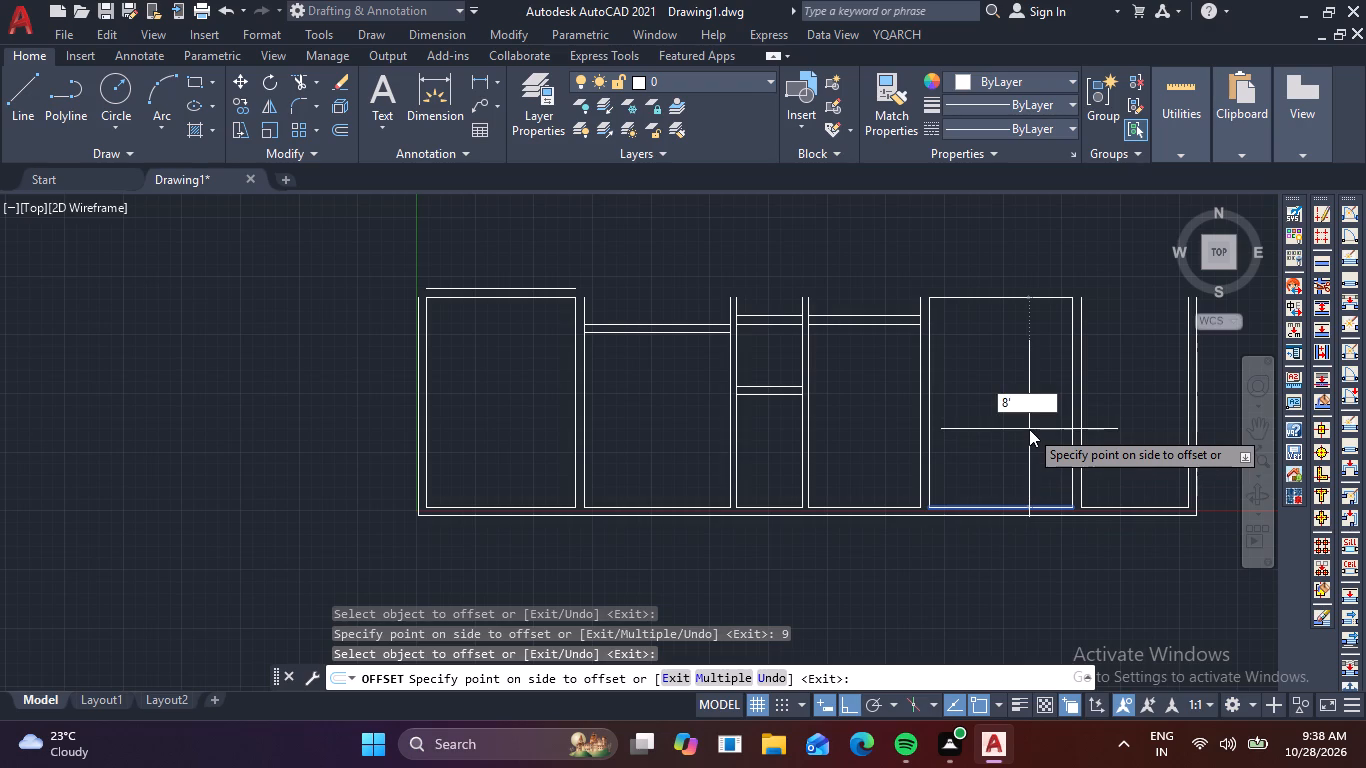
key("6")
key("Return")
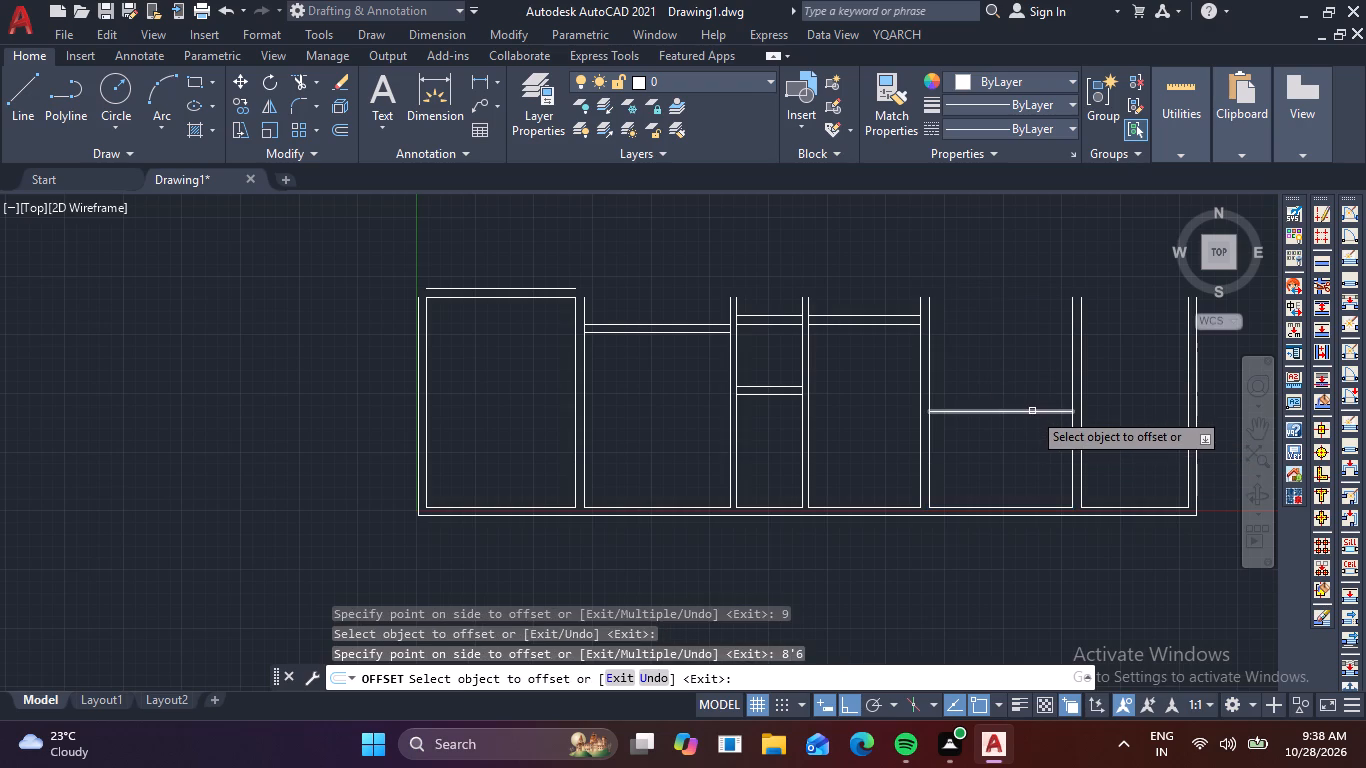
left_click(1032, 411)
type("6")
key("space")
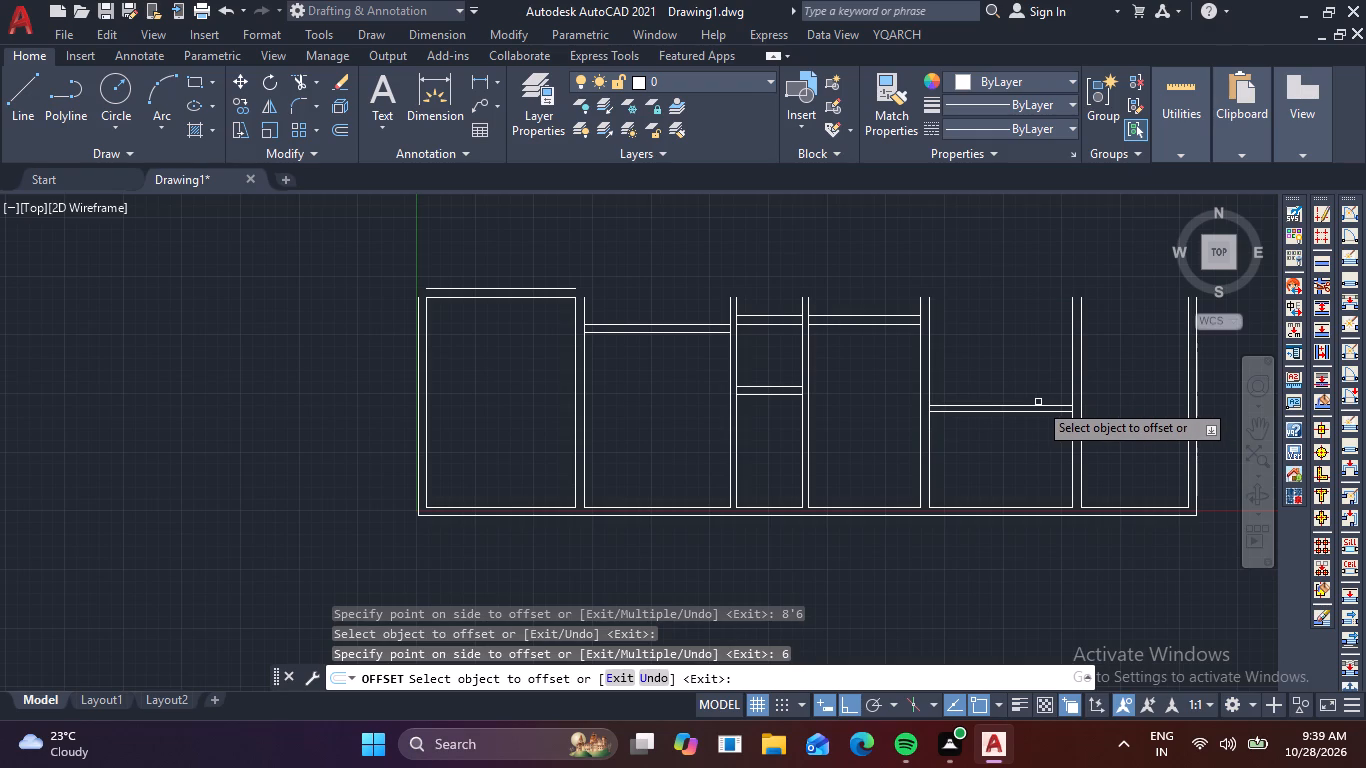
Offset the upper line of the fifth room's cross wall up 7'9", and that new line up 6" to form its top wall.
left_click(1041, 407)
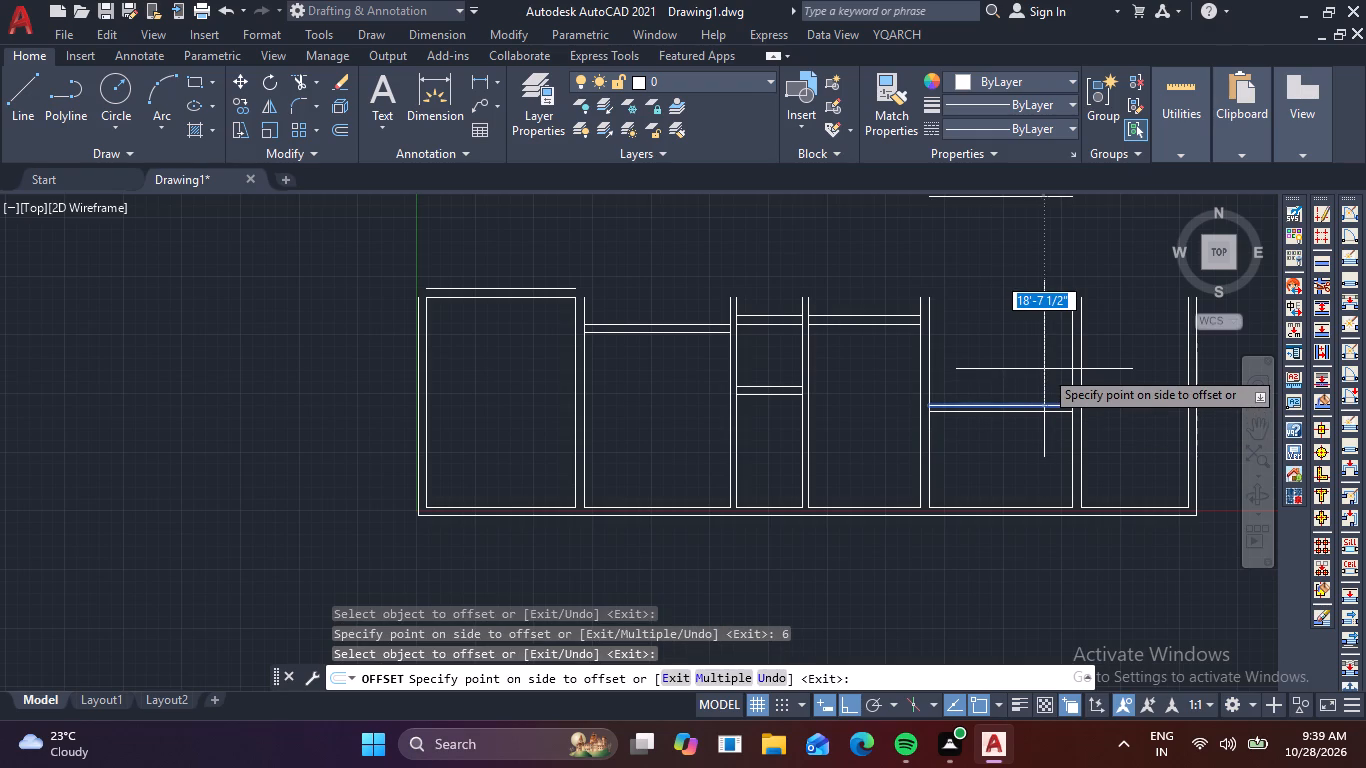
type("7'")
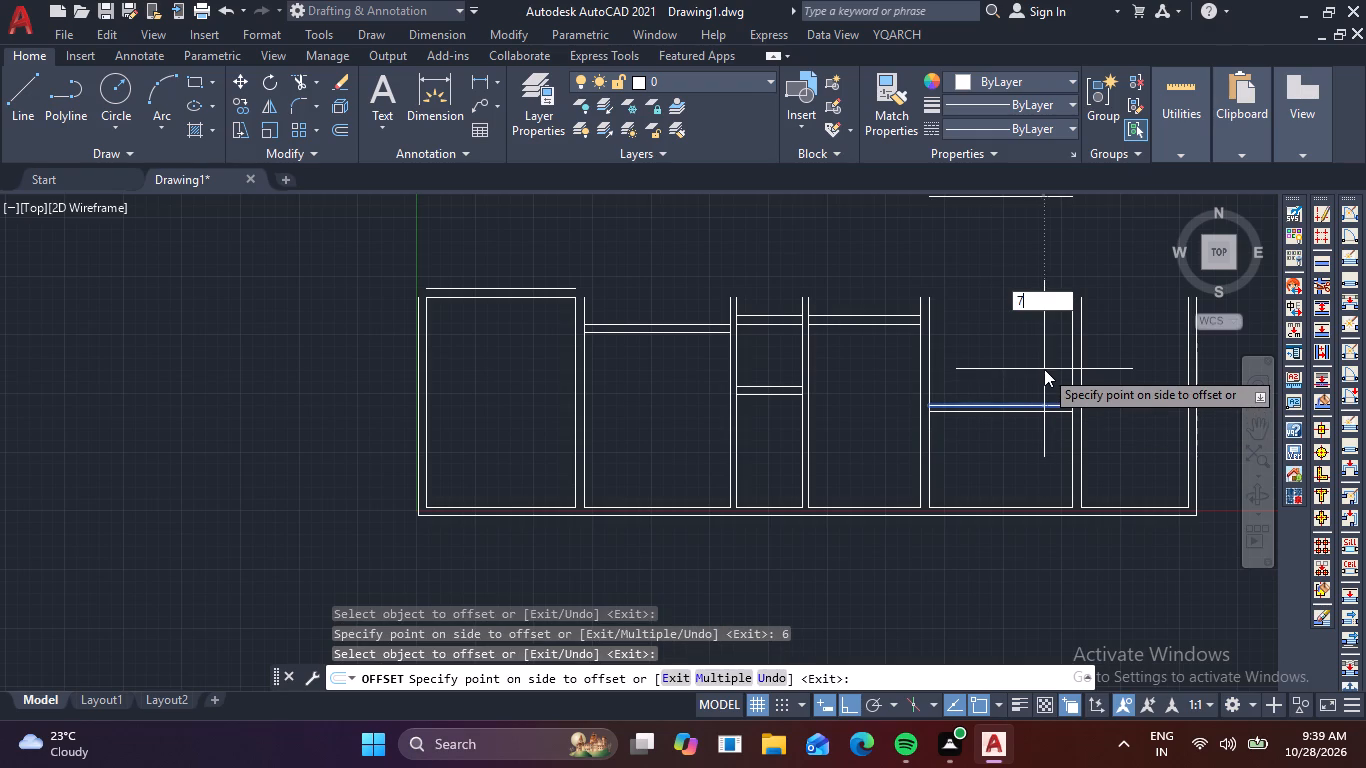
key("9")
key("Return")
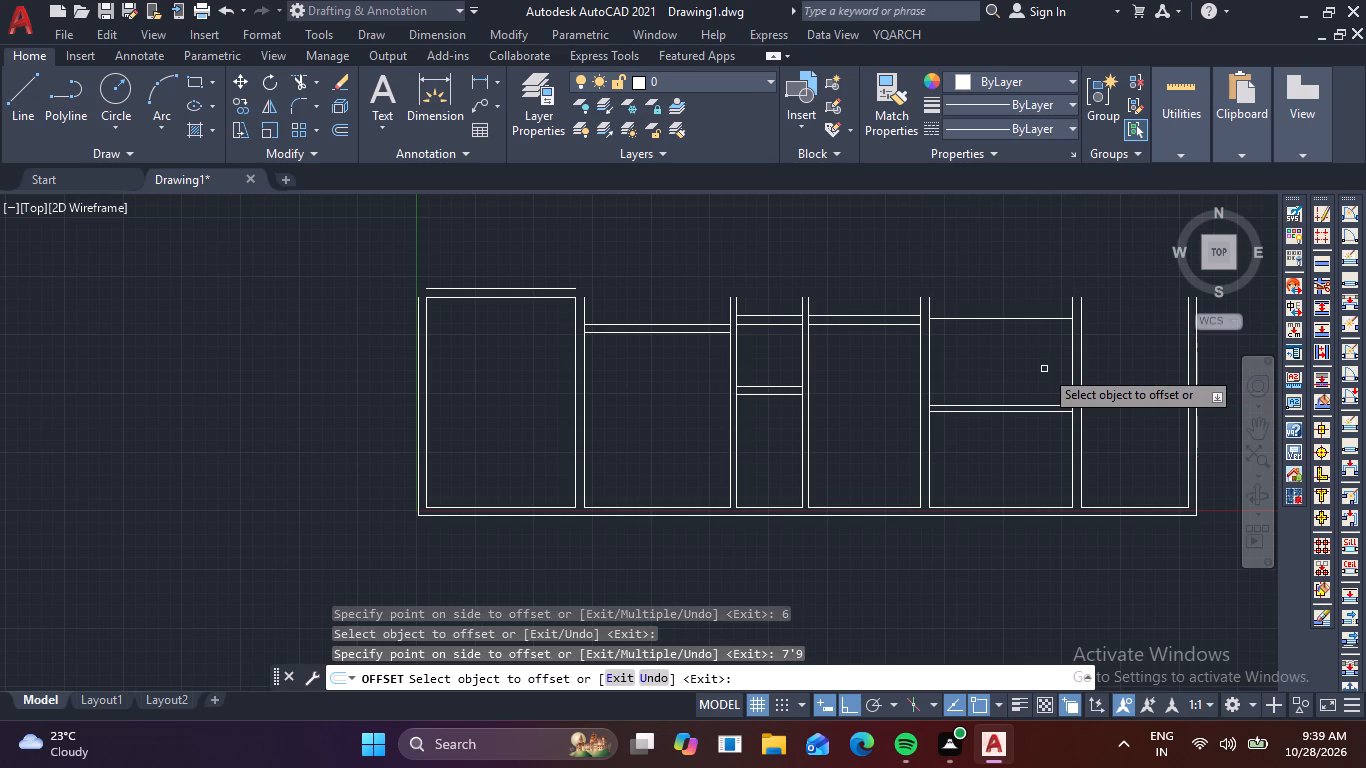
left_click(970, 318)
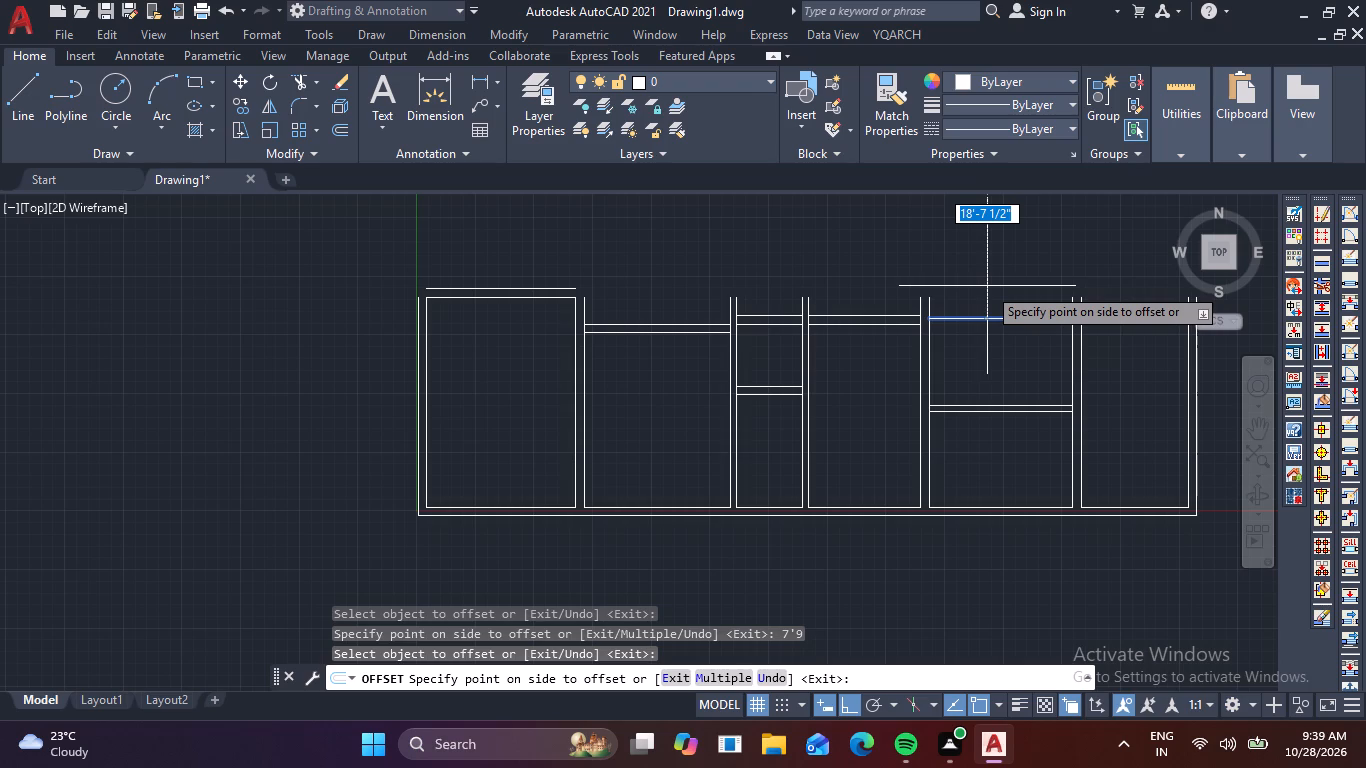
type("6")
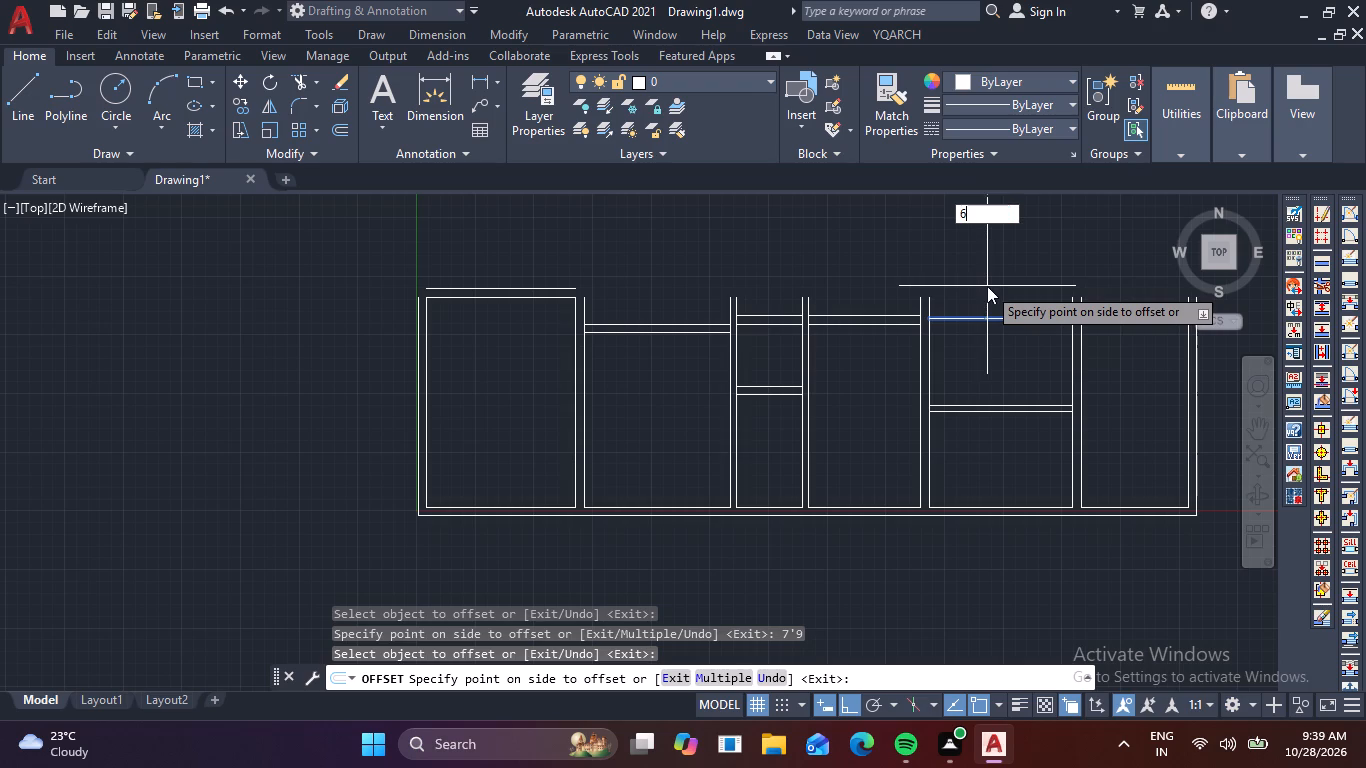
key("space")
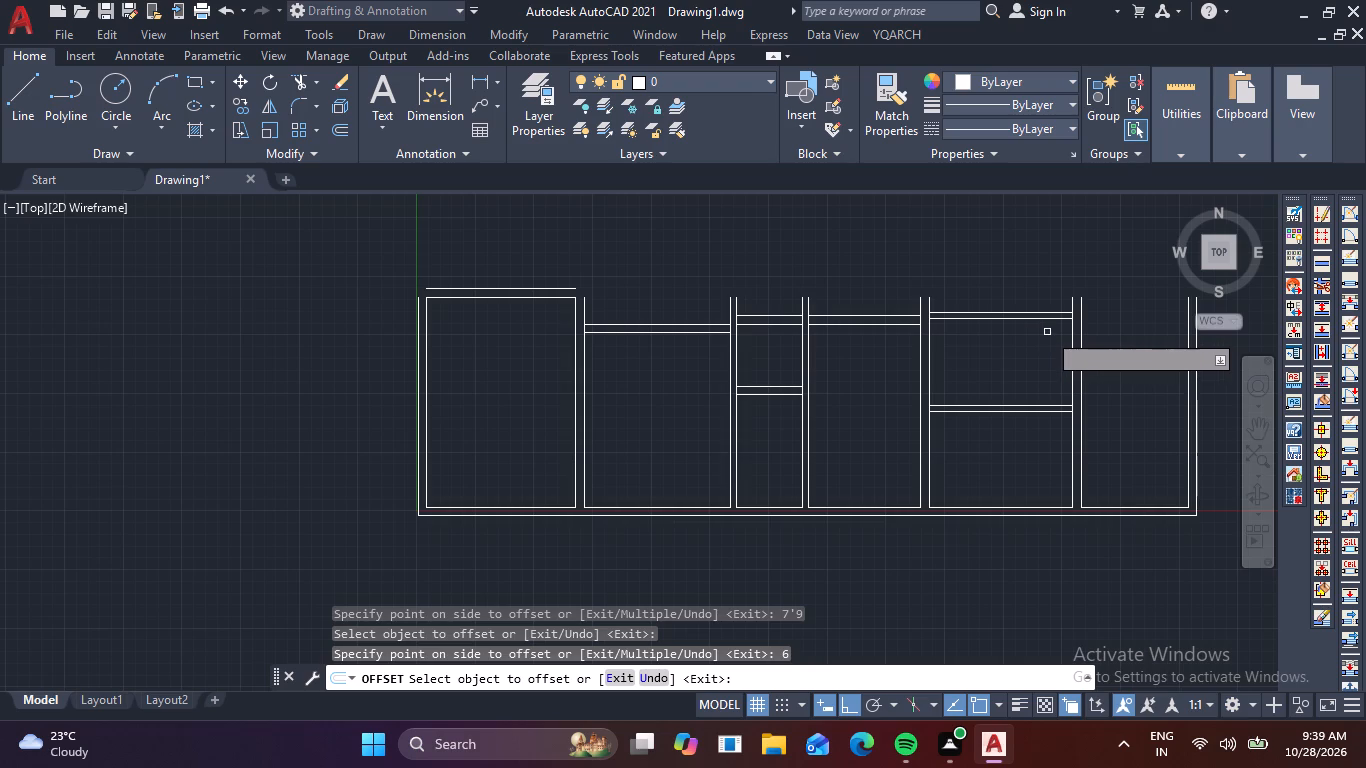
Offset the sixth room's bottom inner wall line up 9'3".
scroll(1057, 342, "down", 2)
scroll(1061, 363, "up", 1)
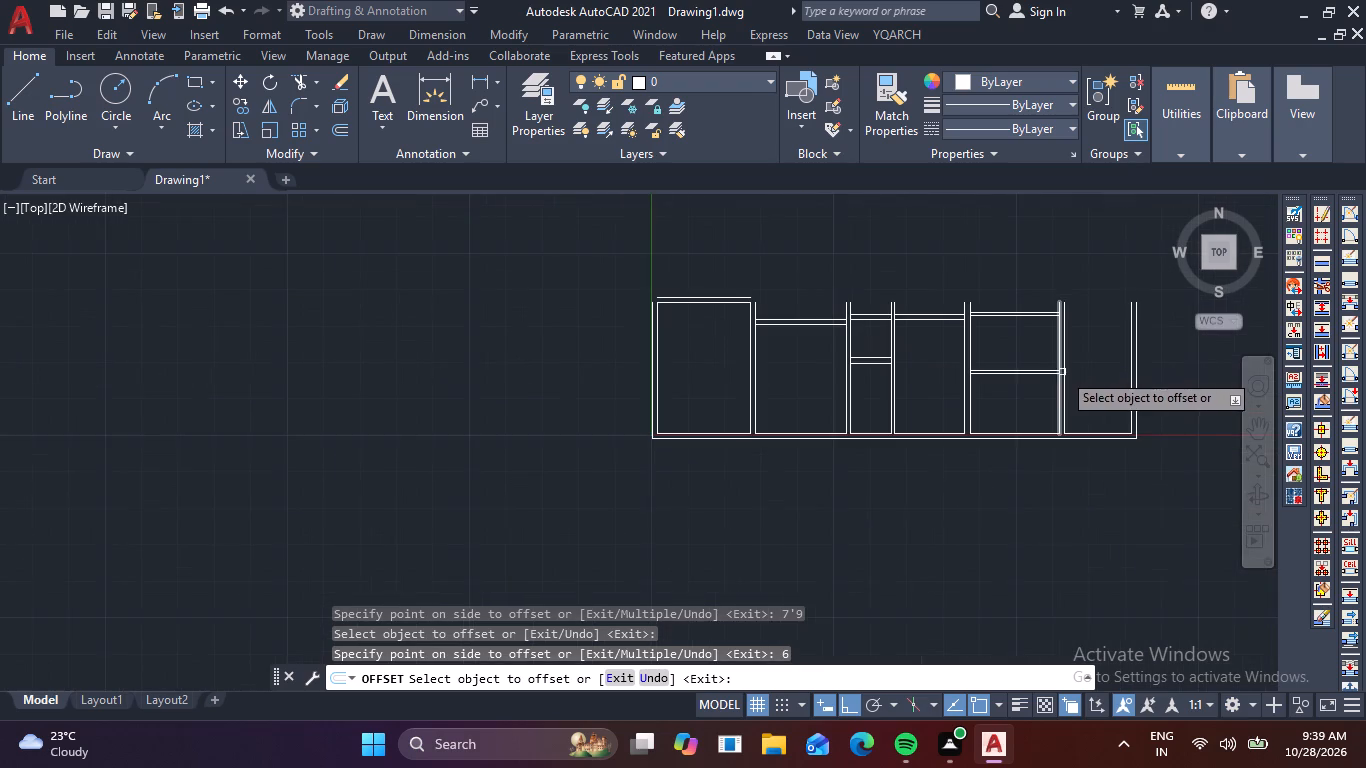
middle_click_drag(1077, 387, 980, 411)
scroll(980, 411, "up", 2)
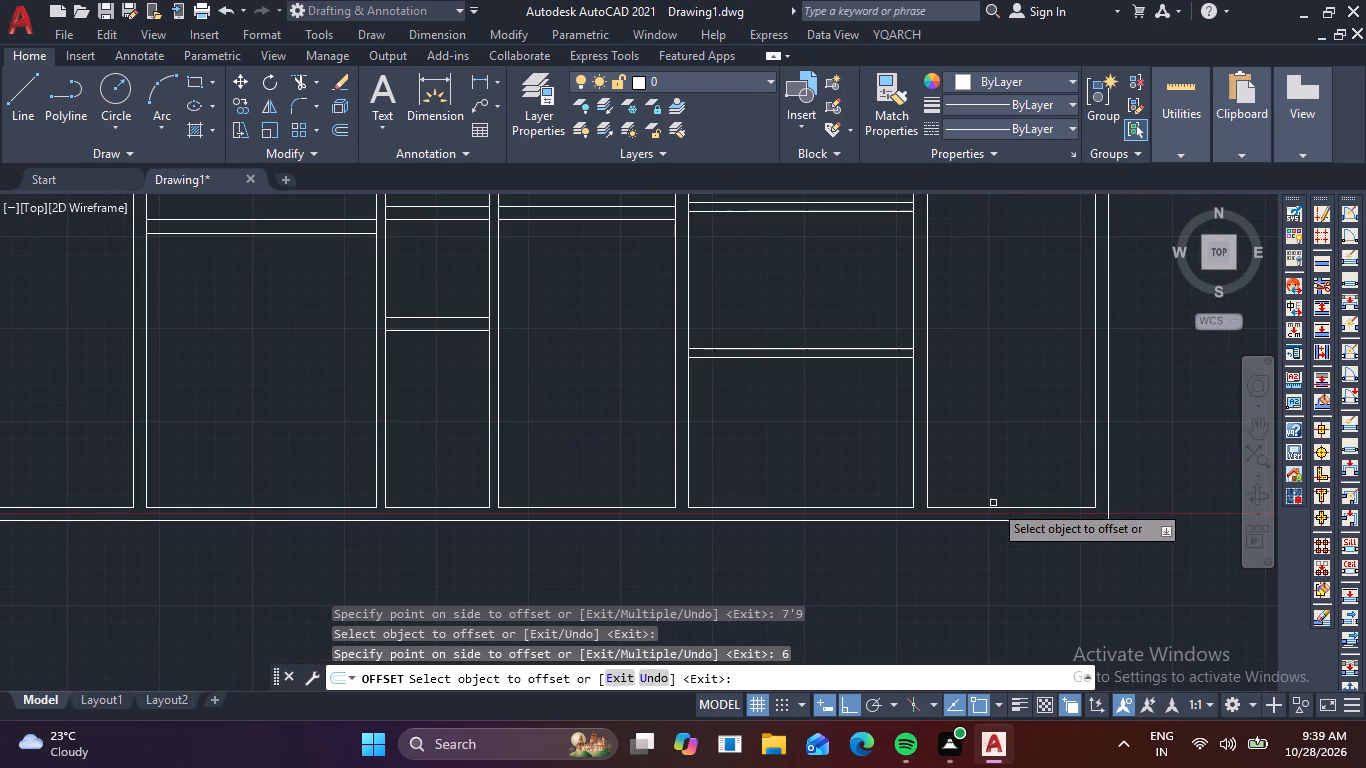
left_click(996, 506)
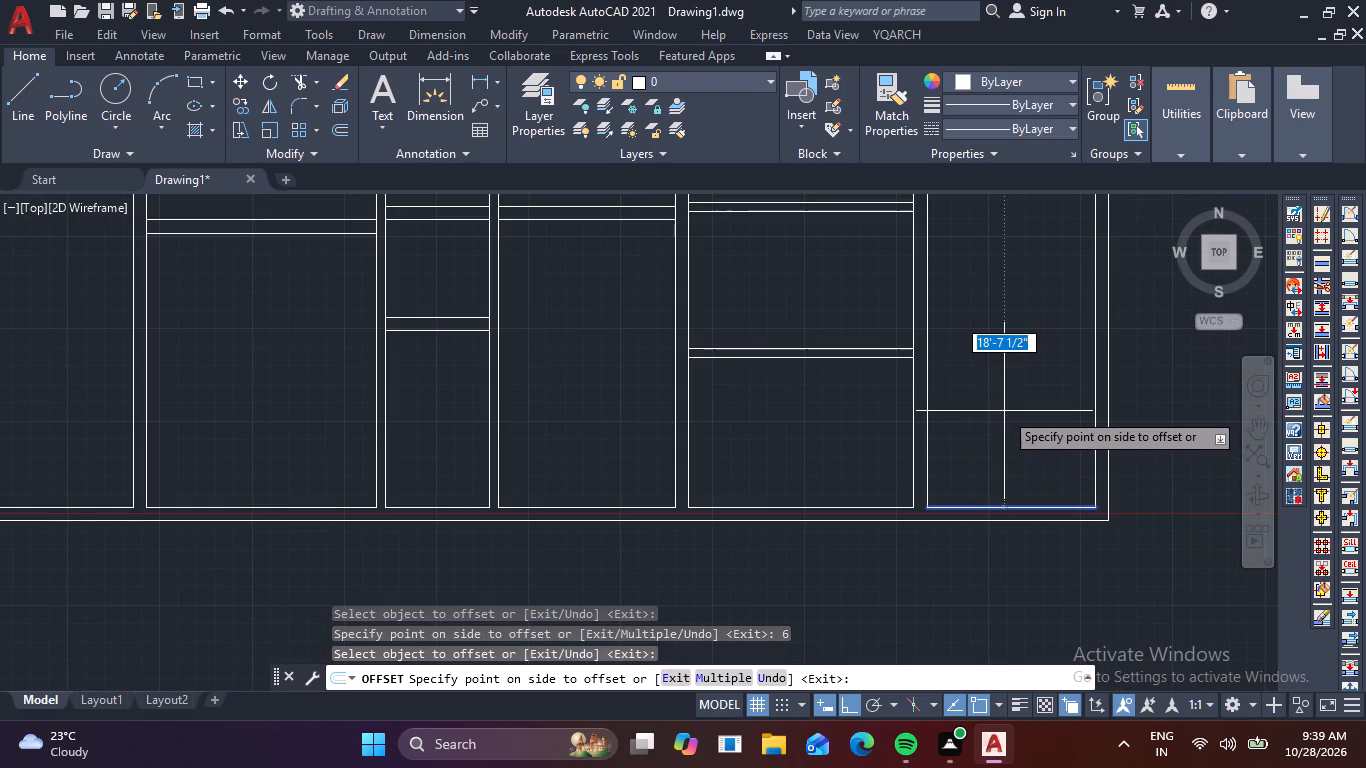
type("9'")
key("3")
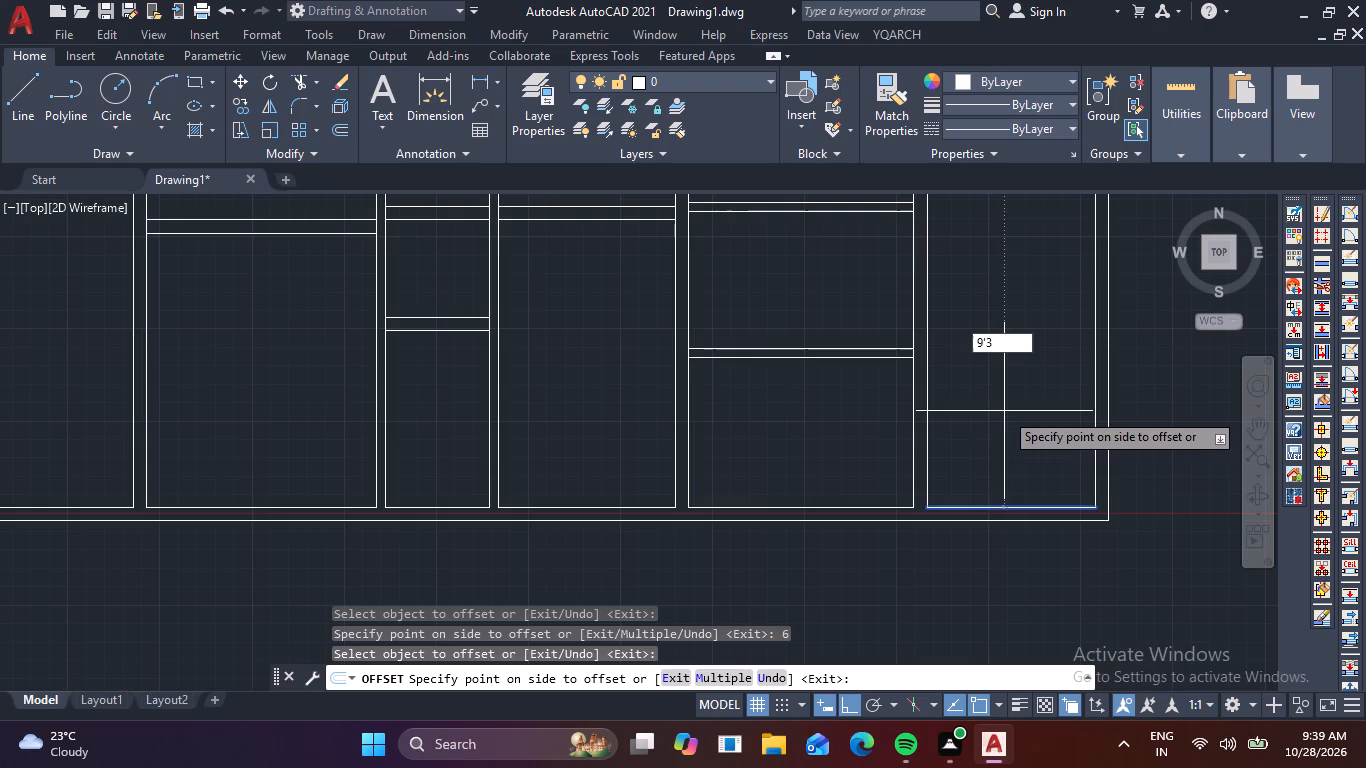
key("Return")
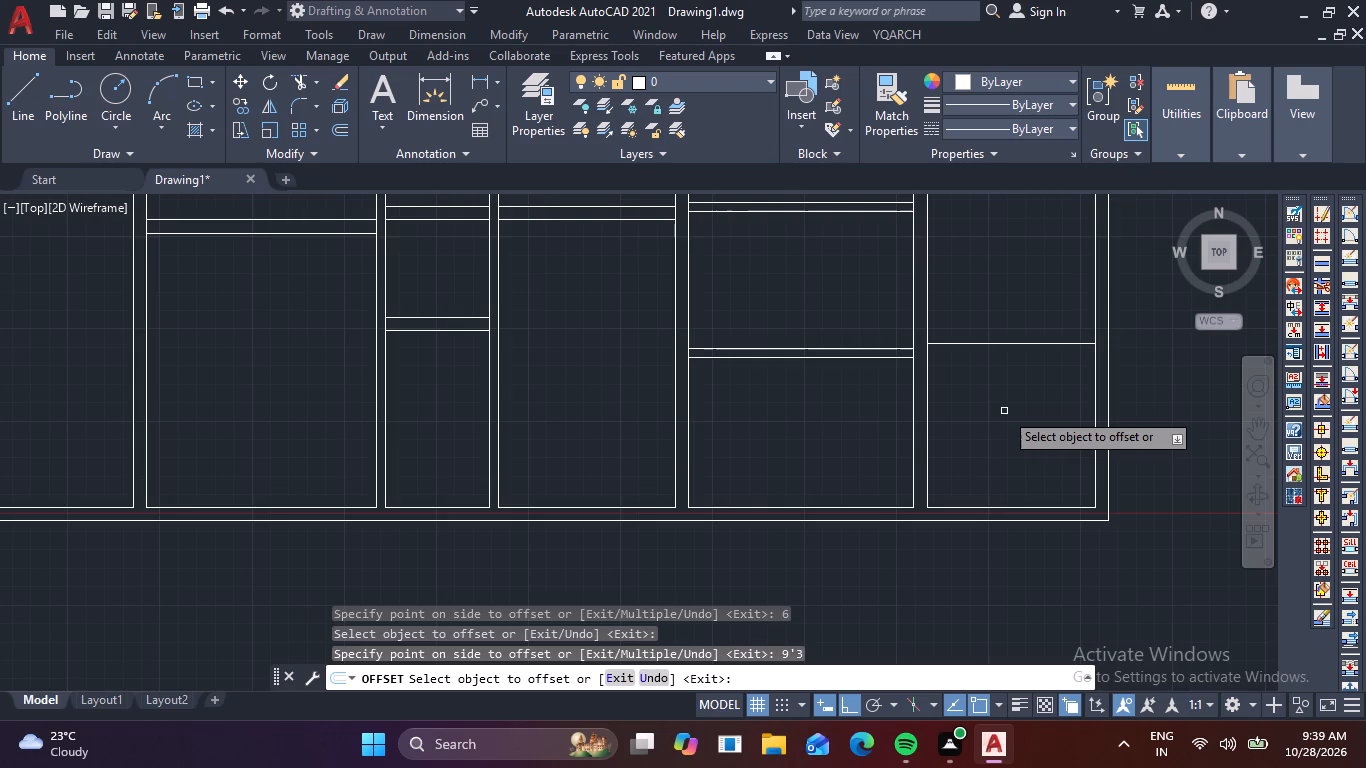
key("Escape")
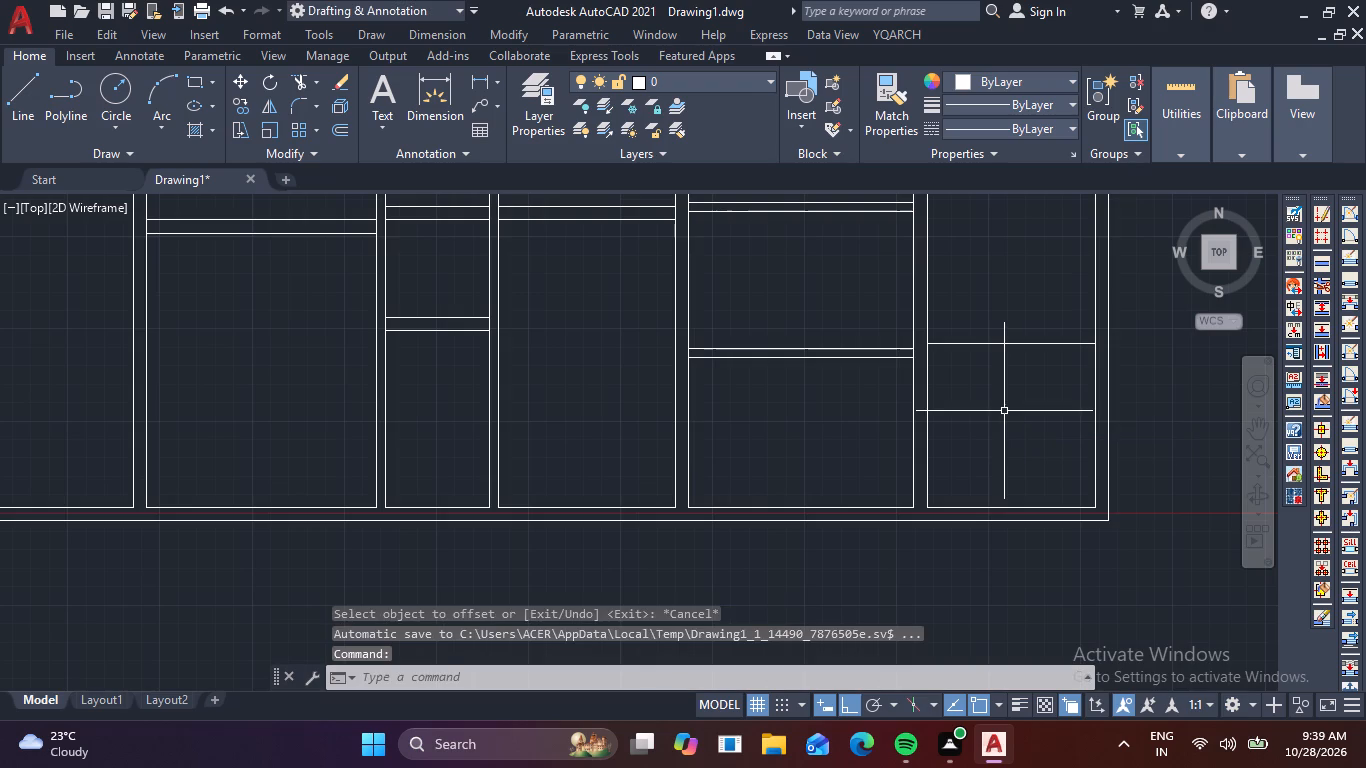
key("Escape")
key("Escape")
key("Escape")
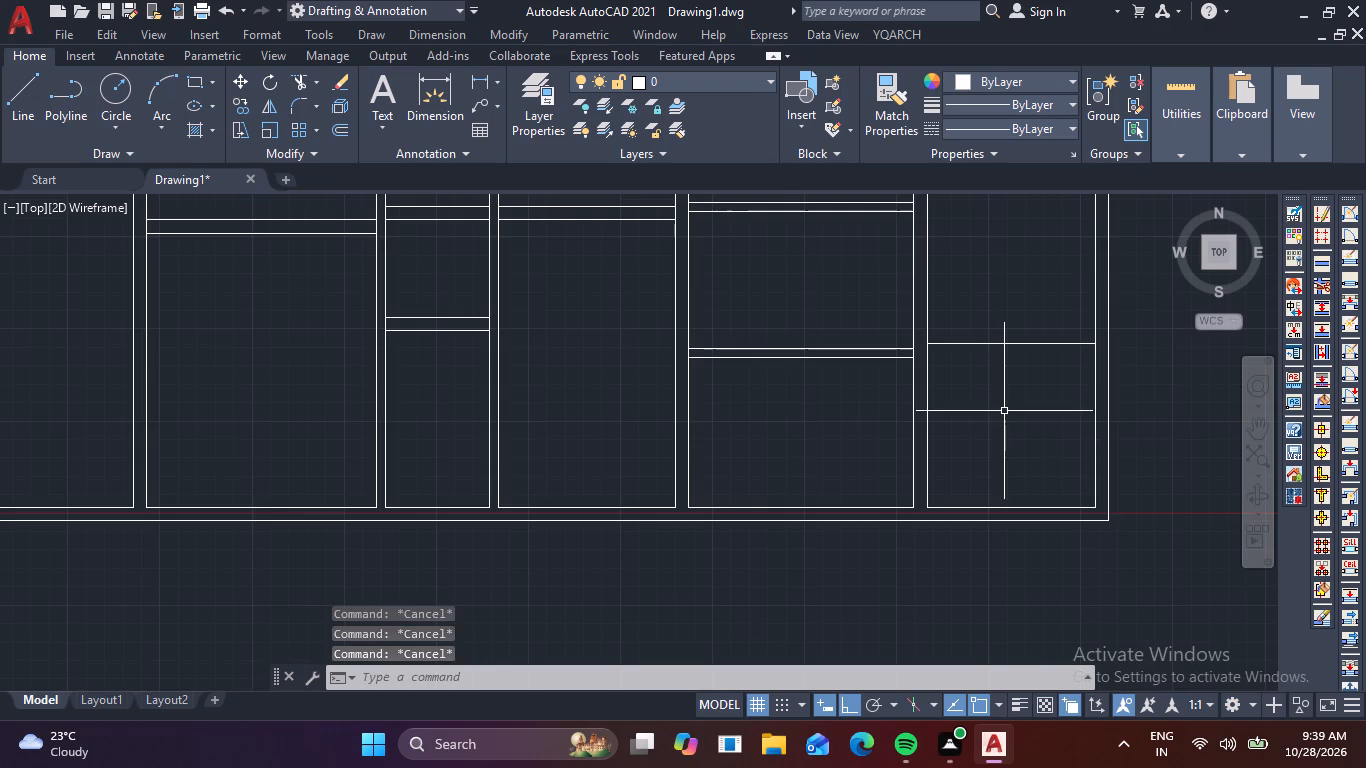
Offset the lower line of the fifth room's cross wall up 9".
key("o")
key("Return")
type("9")
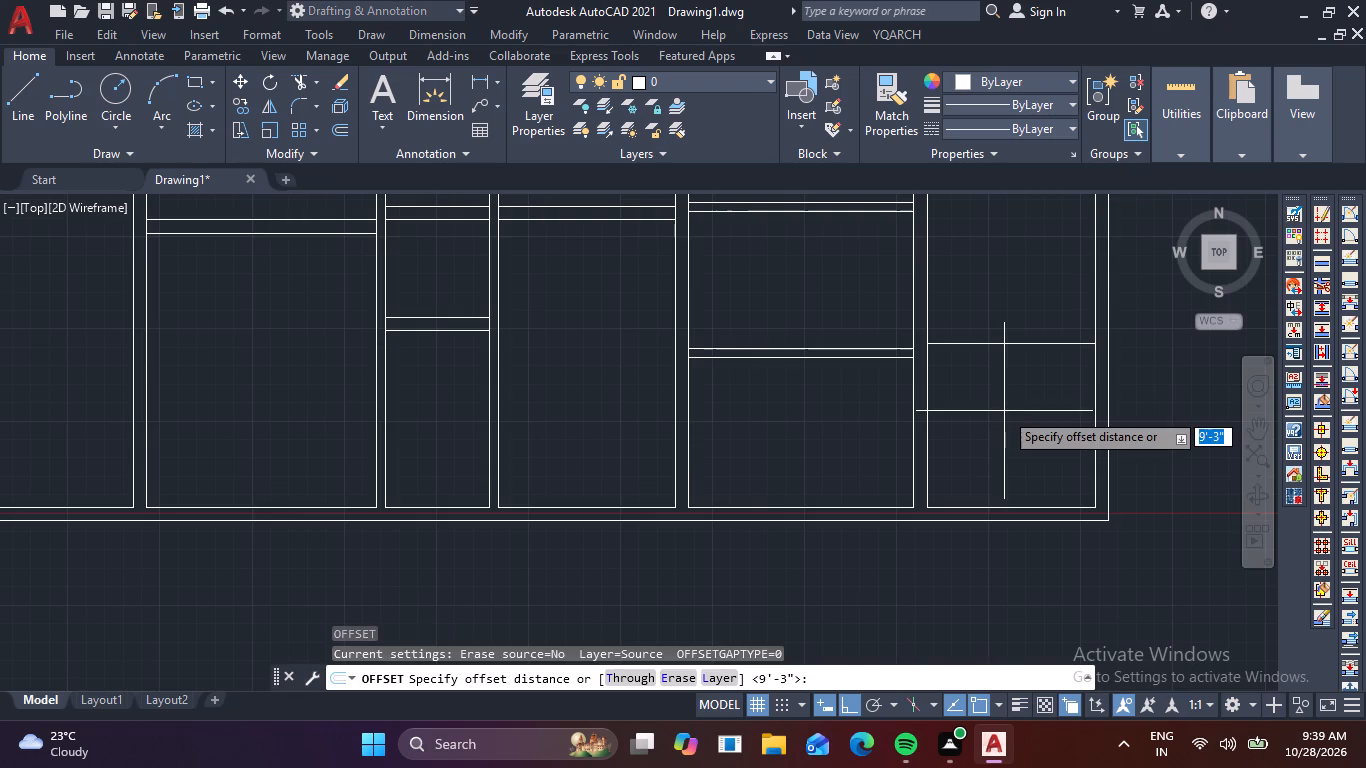
key("space")
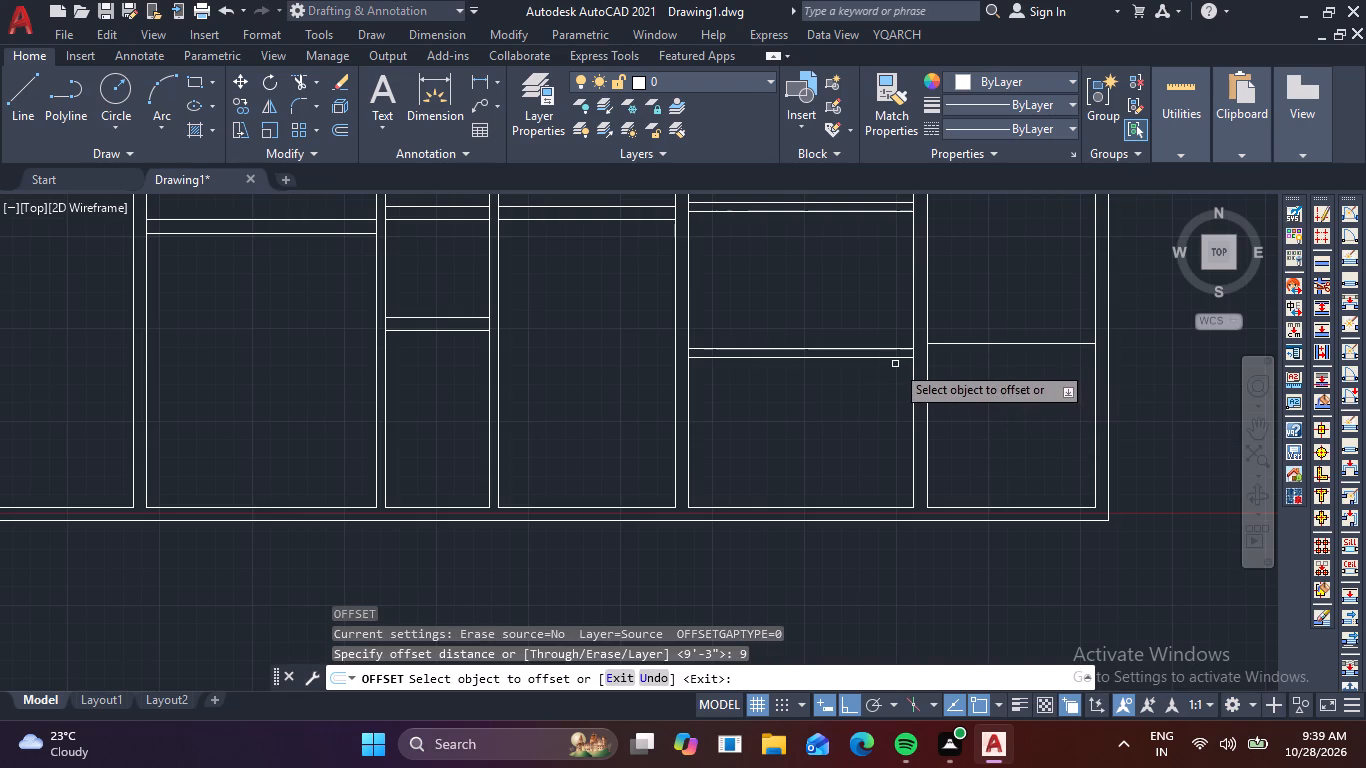
left_click(897, 359)
left_click(1039, 248)
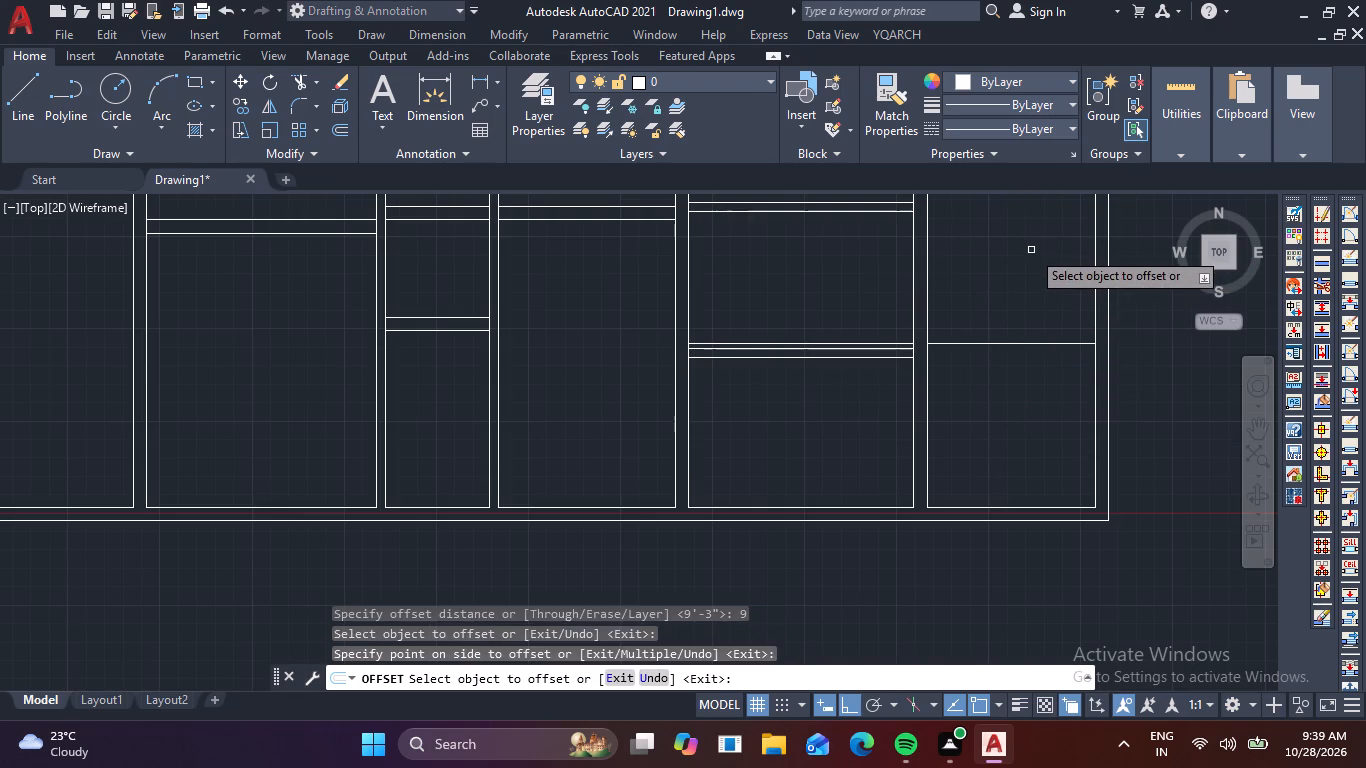
key("Escape")
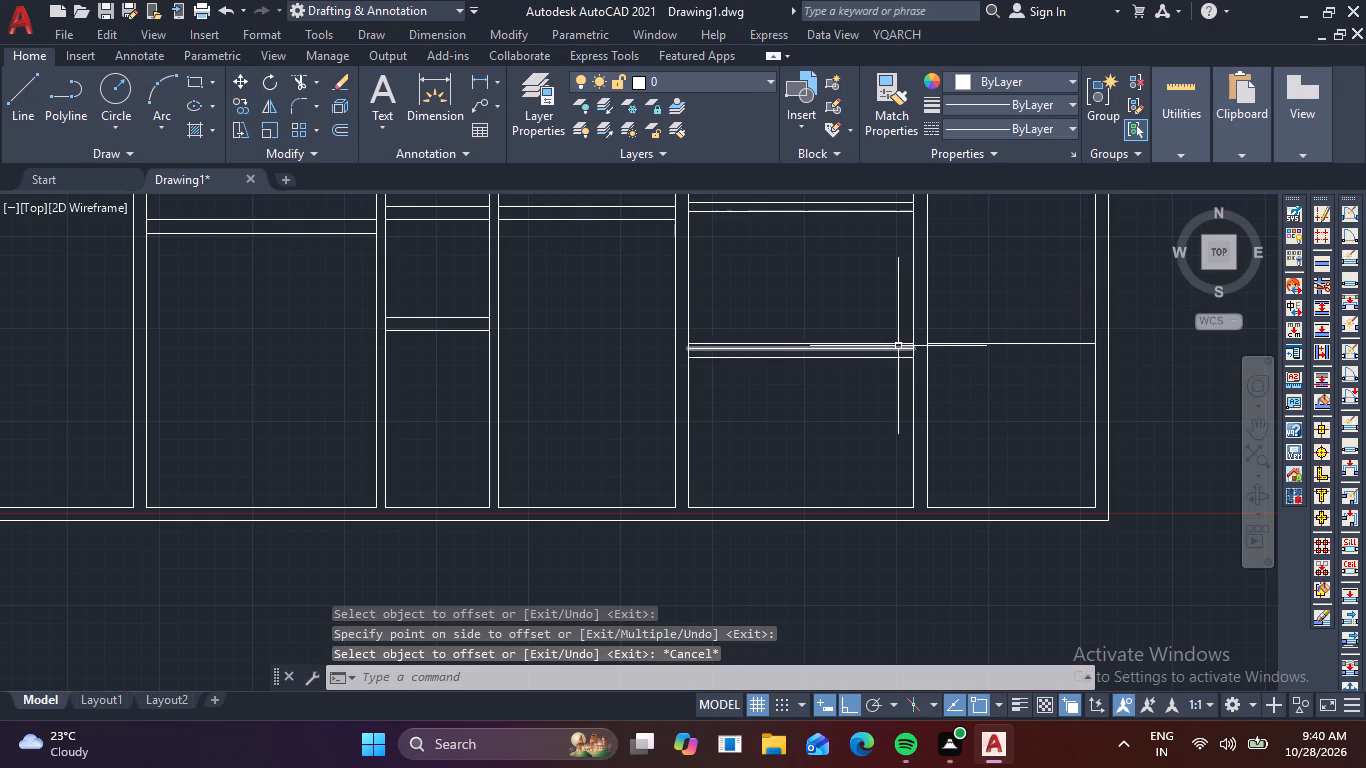
Delete the middle line of the fifth room's cross wall, the one offset 6" above its lower line.
left_click(897, 349)
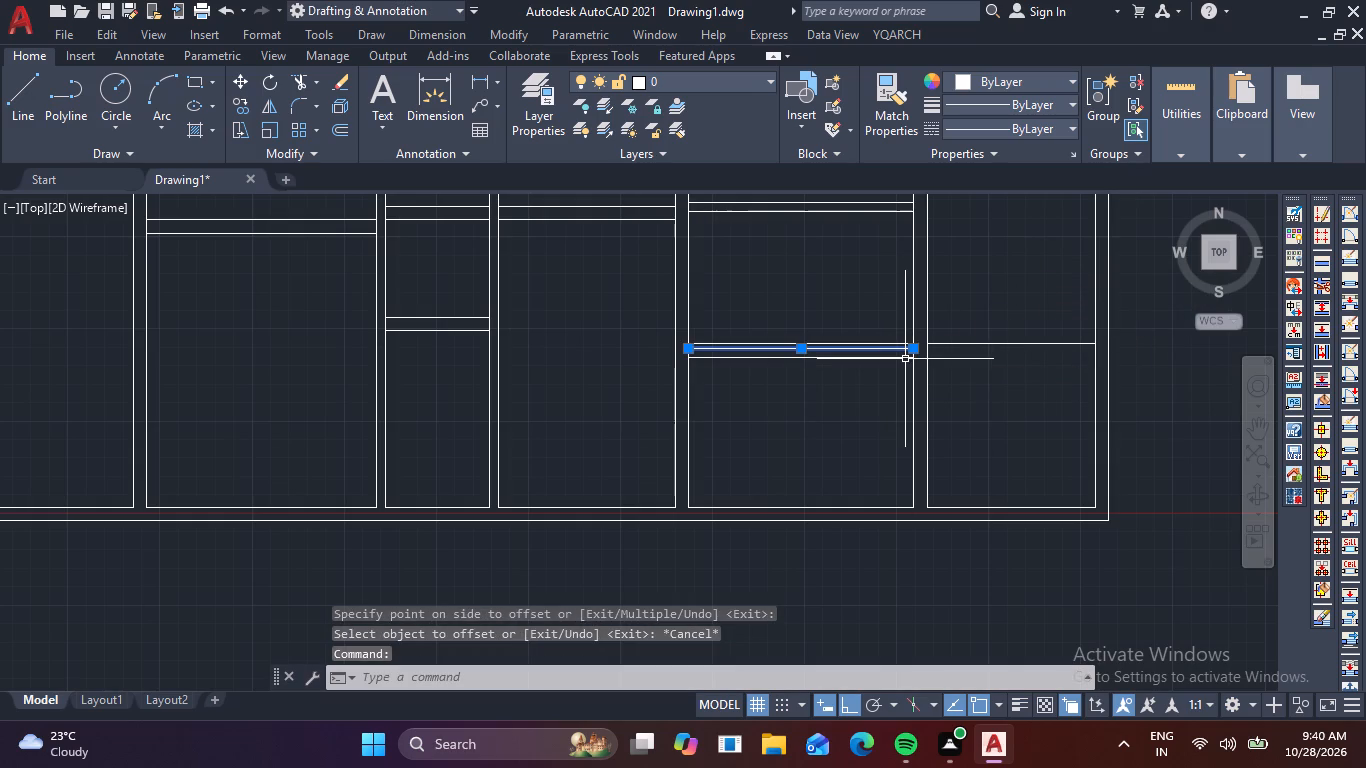
key("Delete")
scroll(905, 359, "down", 1)
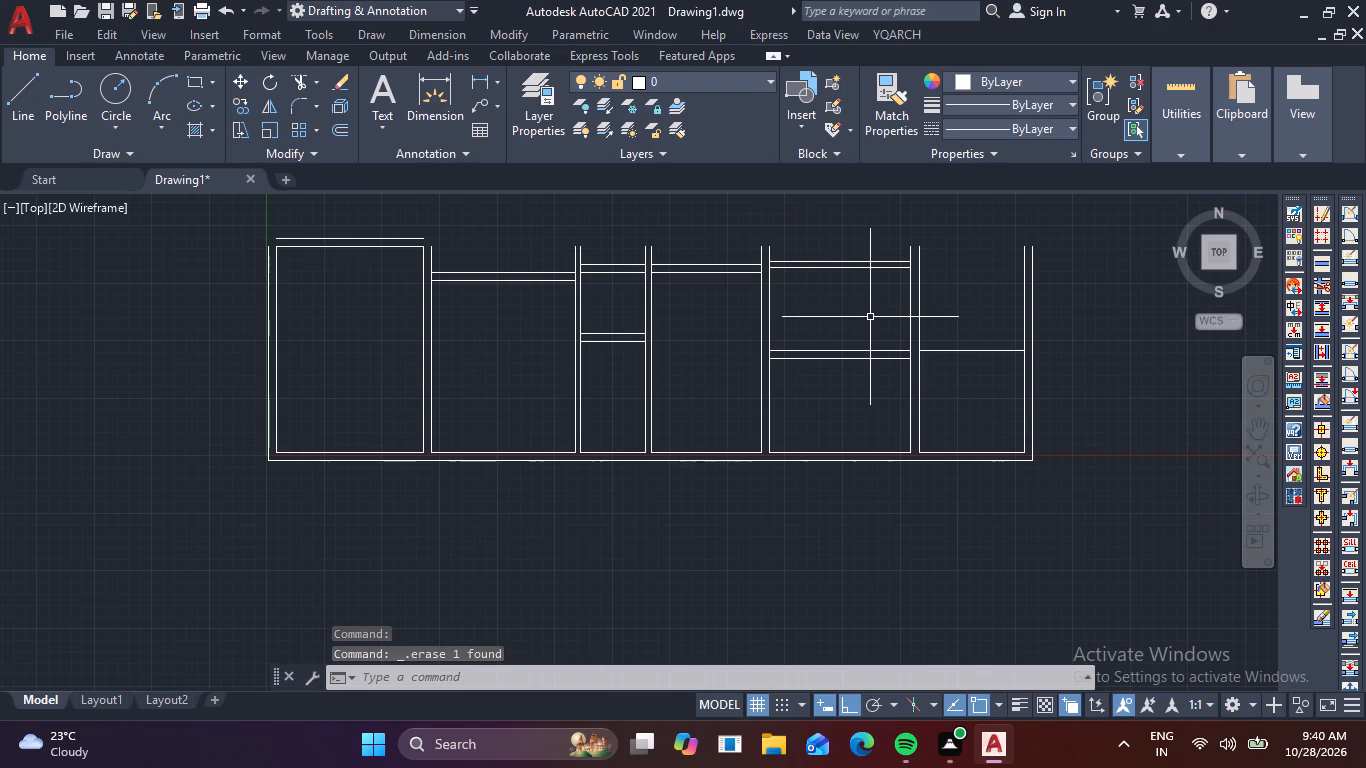
key("Escape")
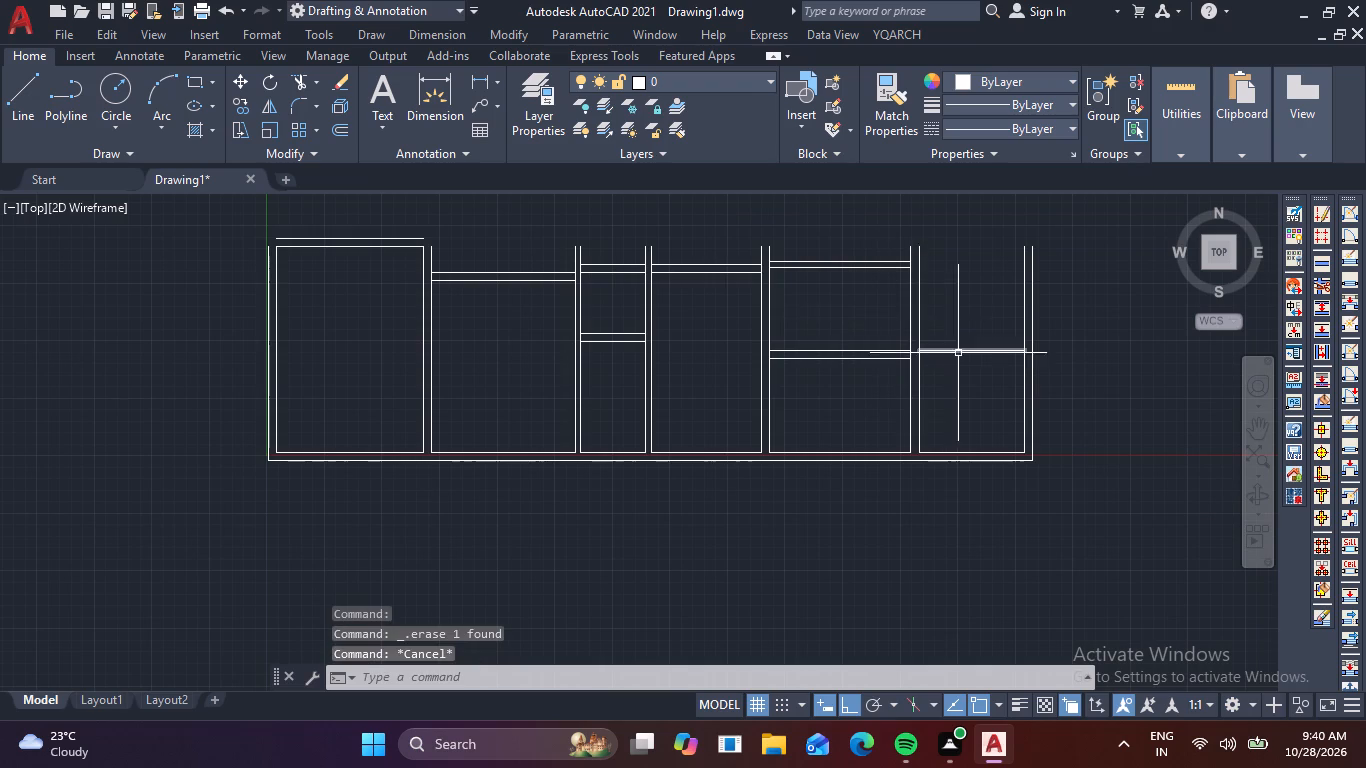
Extend the sixth room's horizontal wall line across the dividing wall to the fifth room's inner face.
scroll(1022, 367, "up", 4)
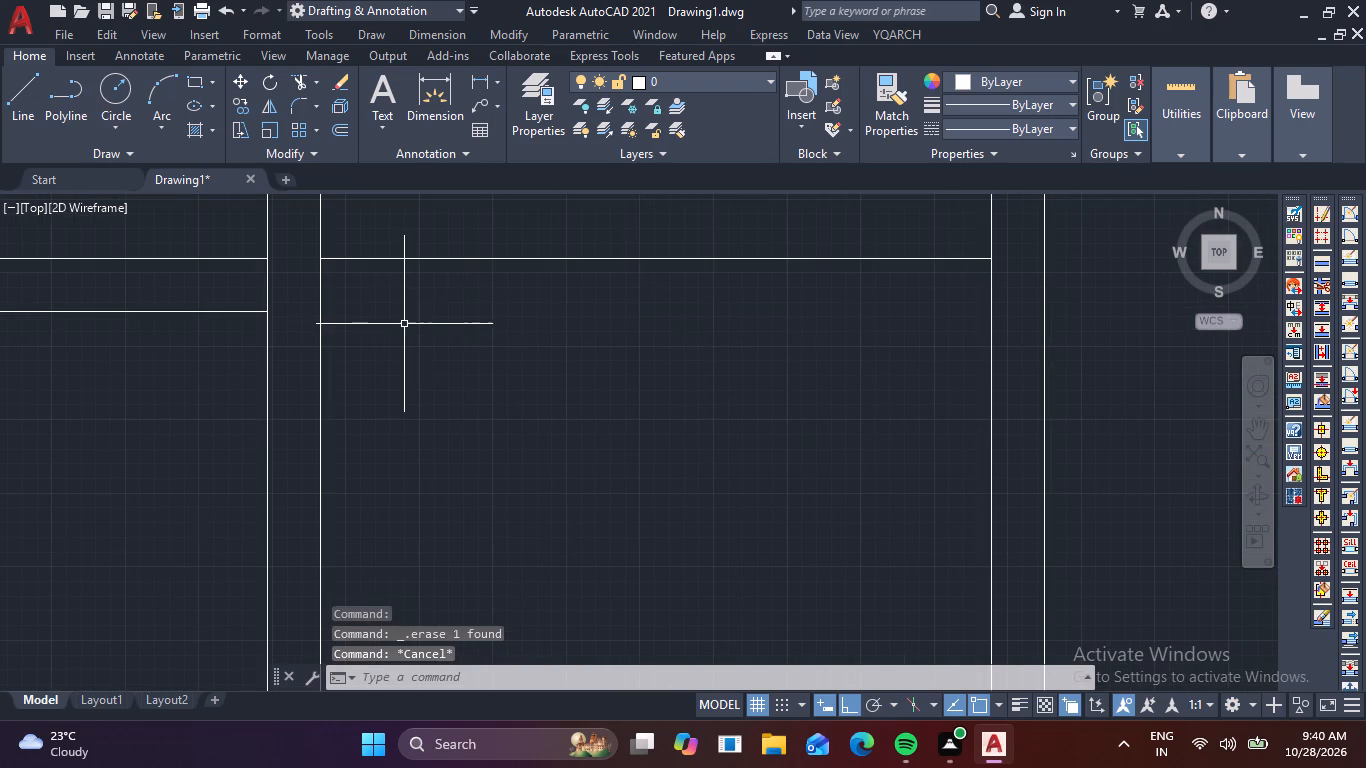
middle_click_drag(418, 326, 537, 372)
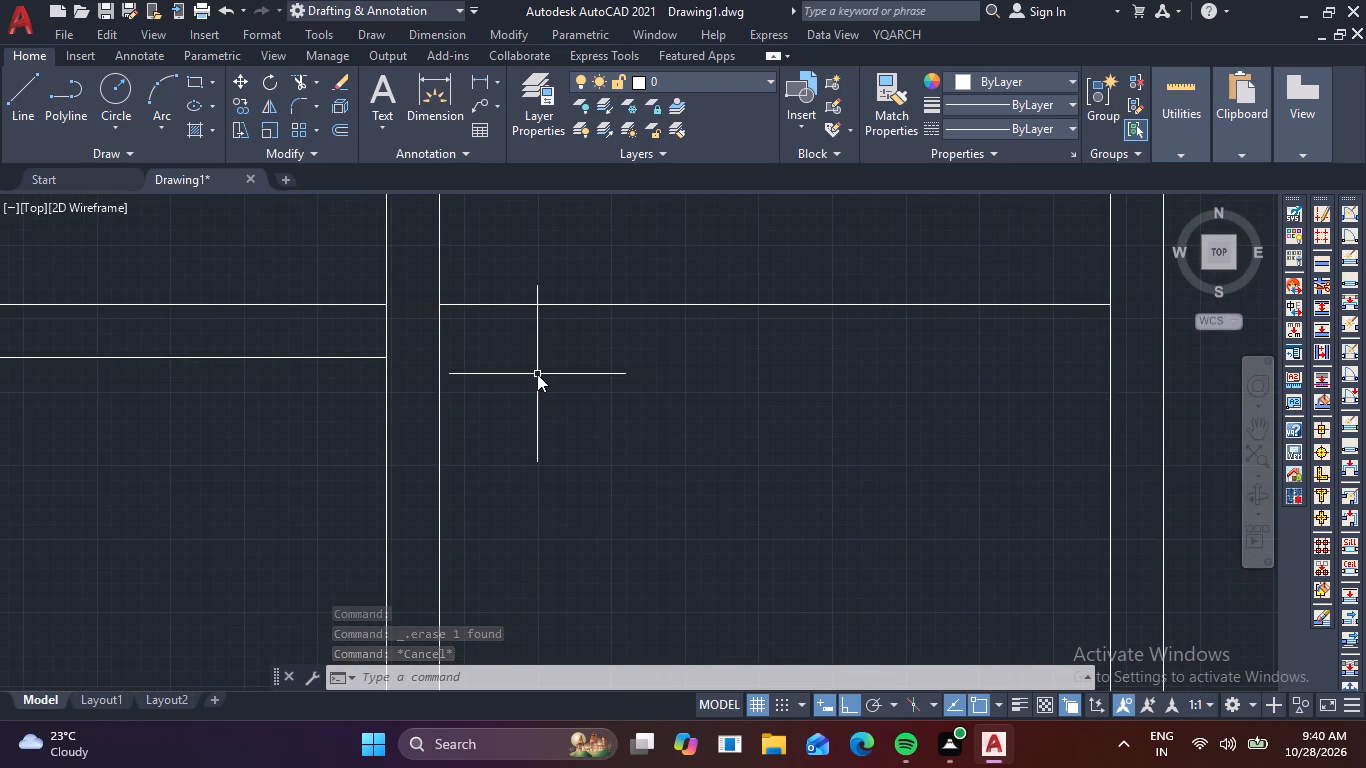
key("e")
key("x")
key("space")
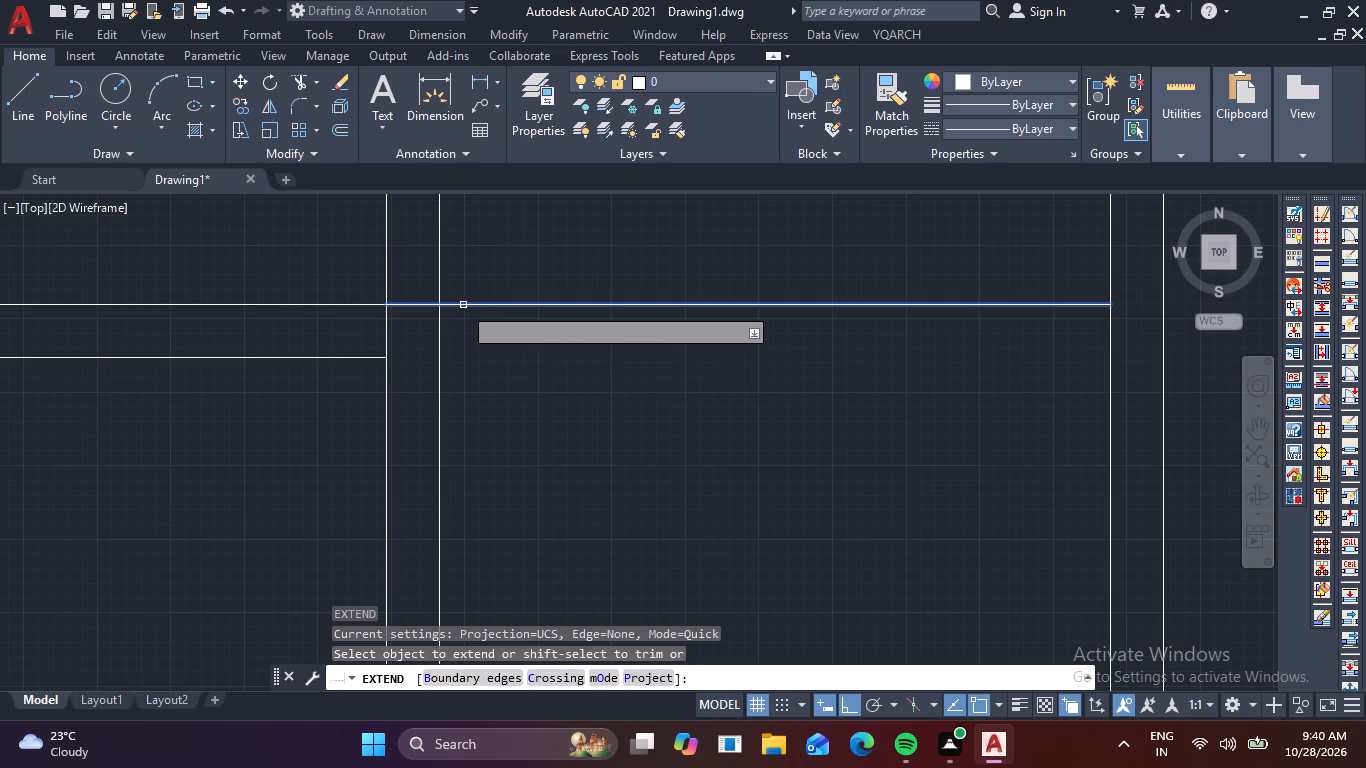
left_click(462, 305)
key("Escape")
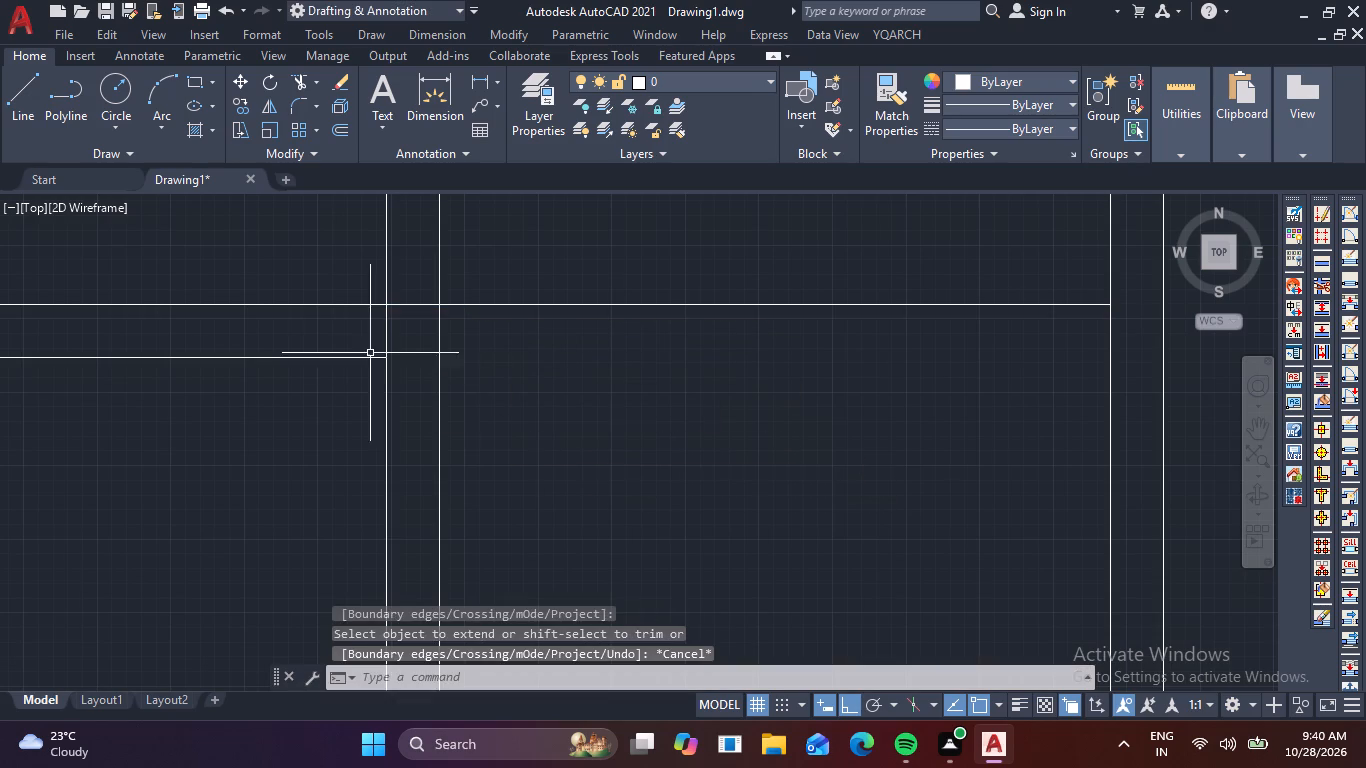
Examine up close the junction where the extended line meets the fifth room's cross wall at the dividing wall.
scroll(386, 328, "up", 6)
middle_click_drag(391, 273, 412, 626)
scroll(411, 626, "down", 1)
scroll(346, 315, "up", 2)
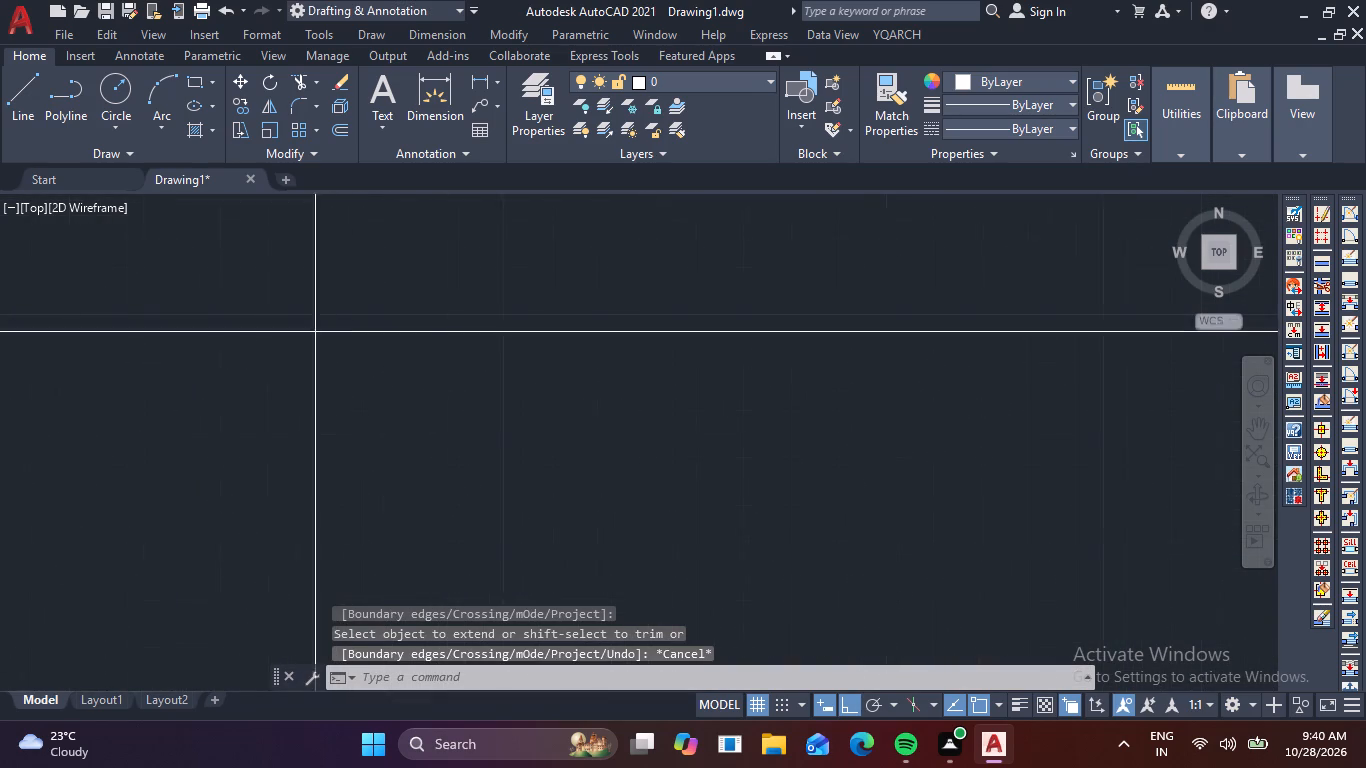
scroll(346, 315, "up", 2)
scroll(258, 349, "up", 6)
scroll(235, 445, "up", 3)
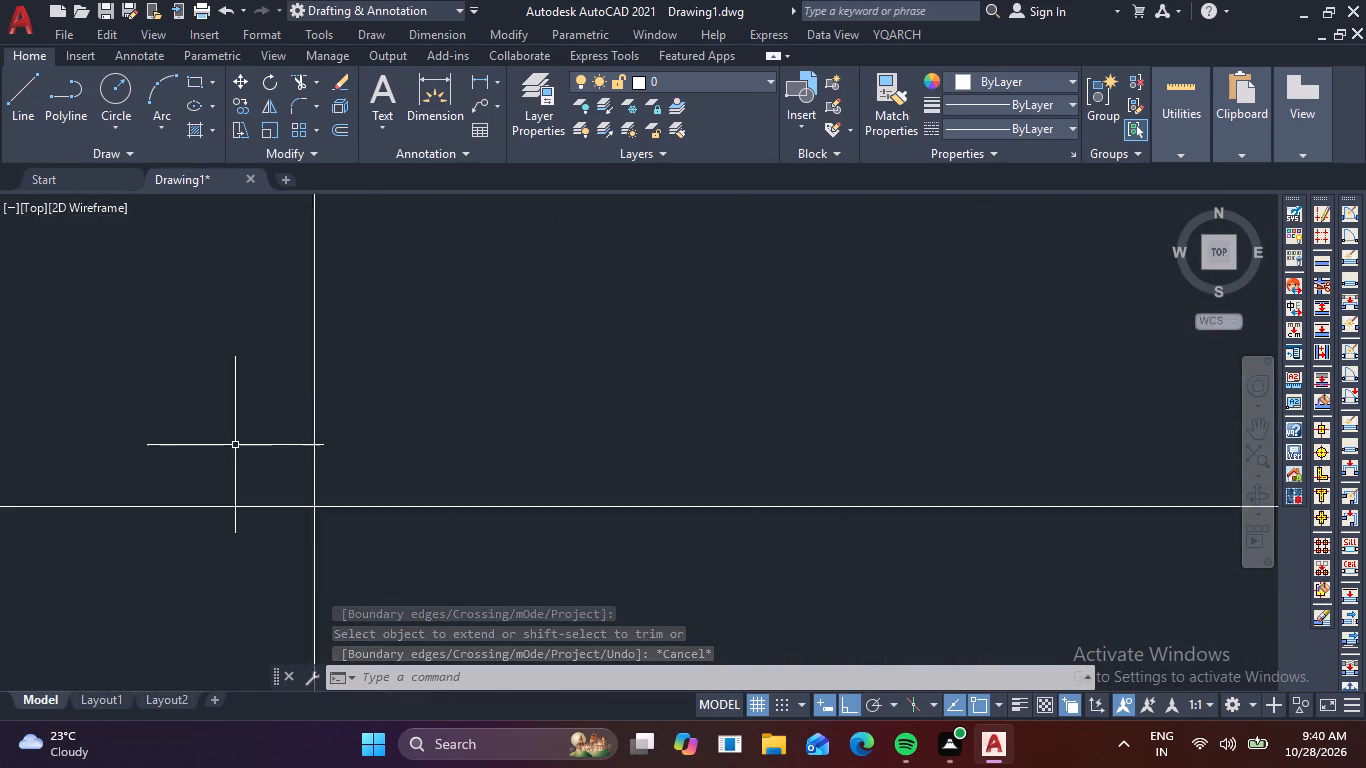
scroll(235, 445, "up", 3)
middle_click_drag(404, 487, 428, 389)
scroll(429, 389, "up", 1)
scroll(429, 389, "down", 14)
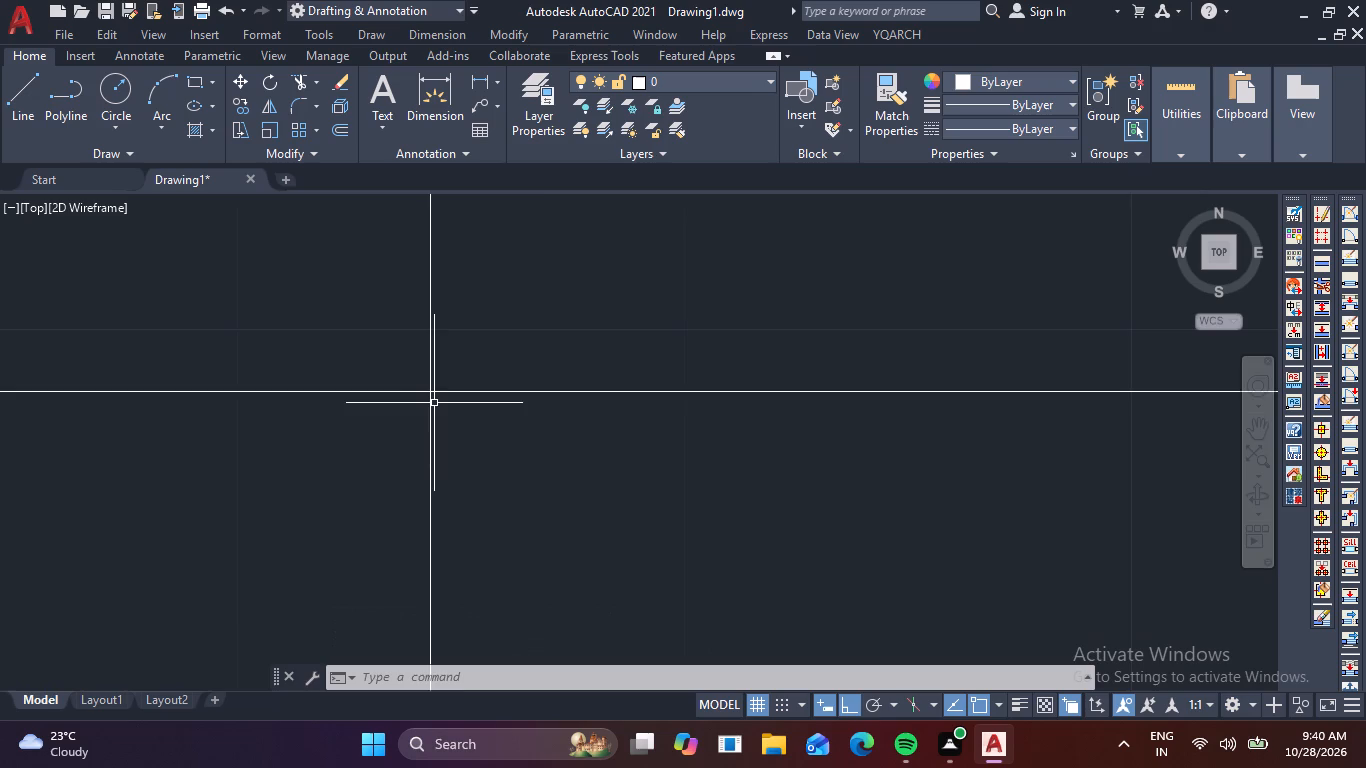
scroll(435, 403, "down", 19)
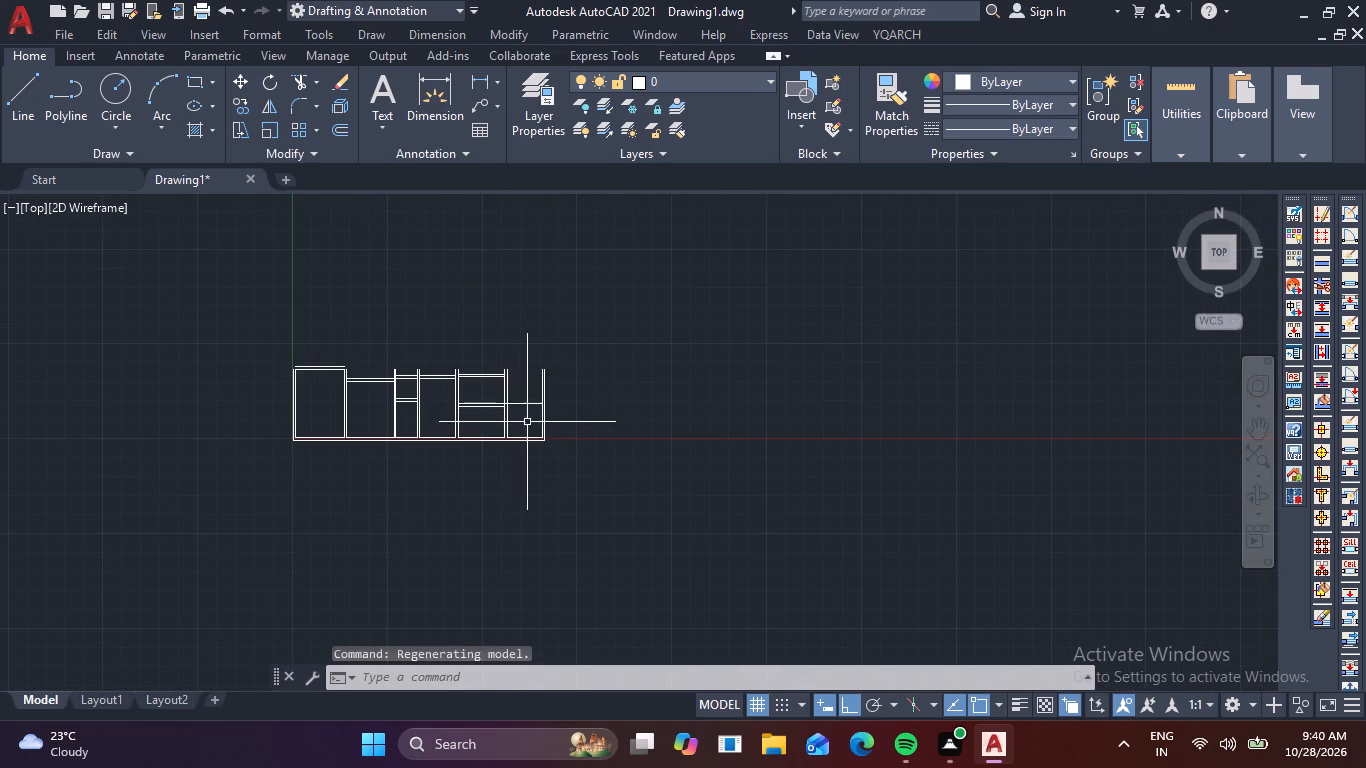
scroll(526, 422, "up", 5)
middle_click_drag(529, 432, 960, 578)
scroll(855, 531, "down", 2)
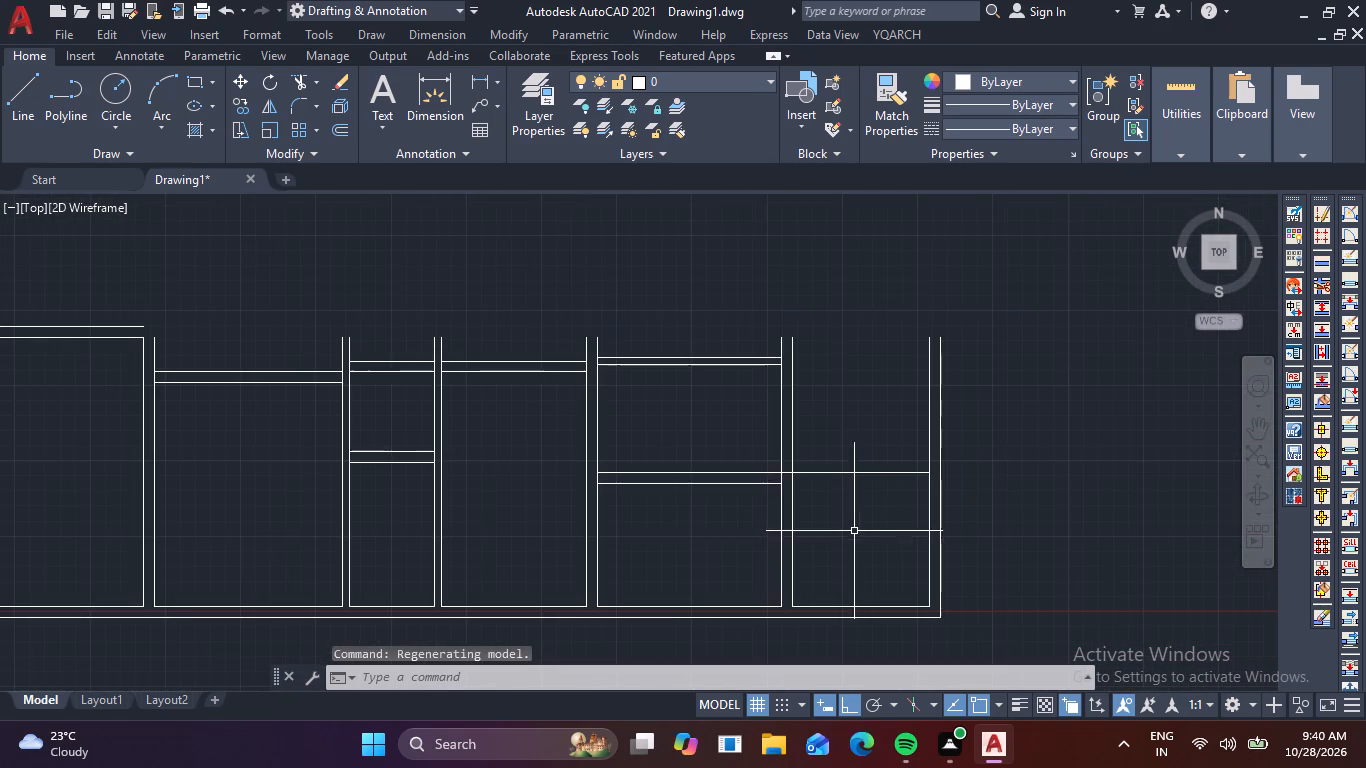
Close the first room's two upper outer corners by filleting its outer top line with the outer side wall lines at radius 0.
middle_click_drag(669, 532, 844, 563)
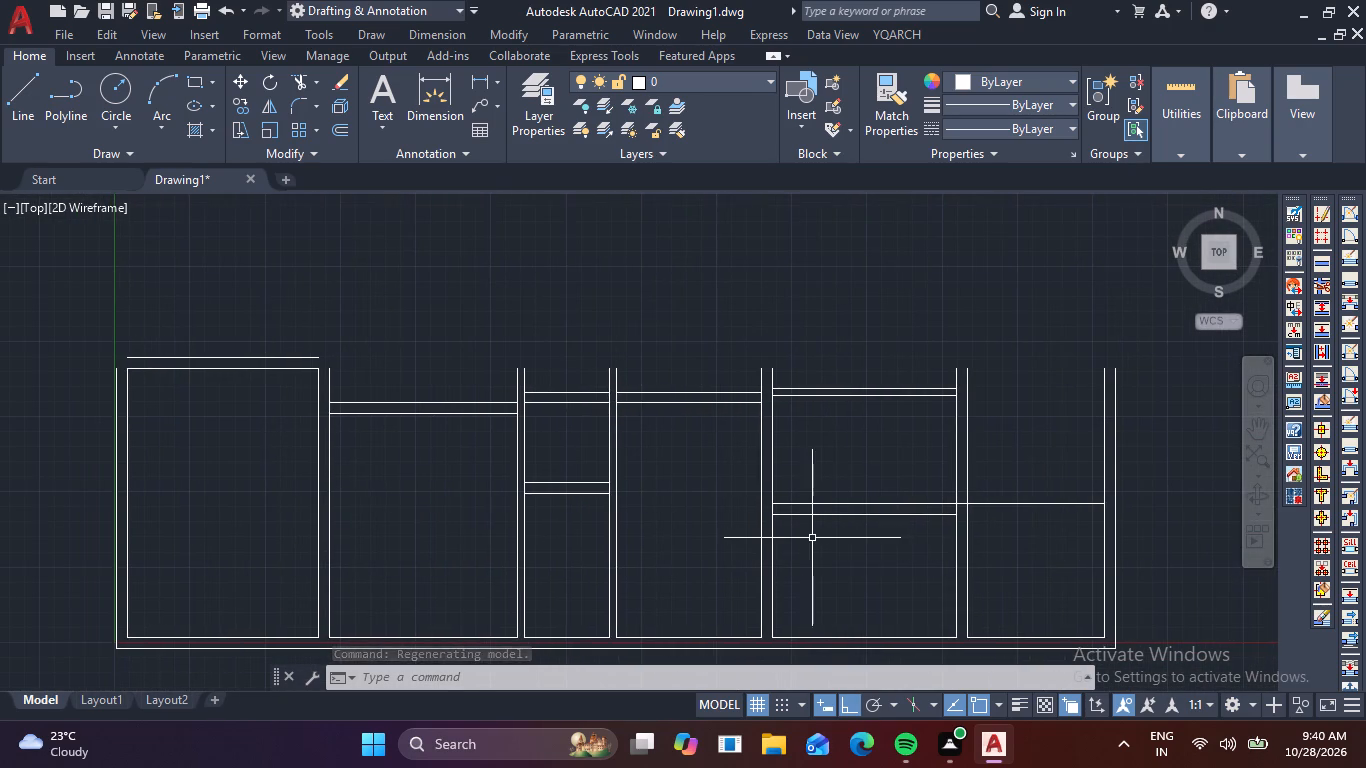
type("f")
key("space")
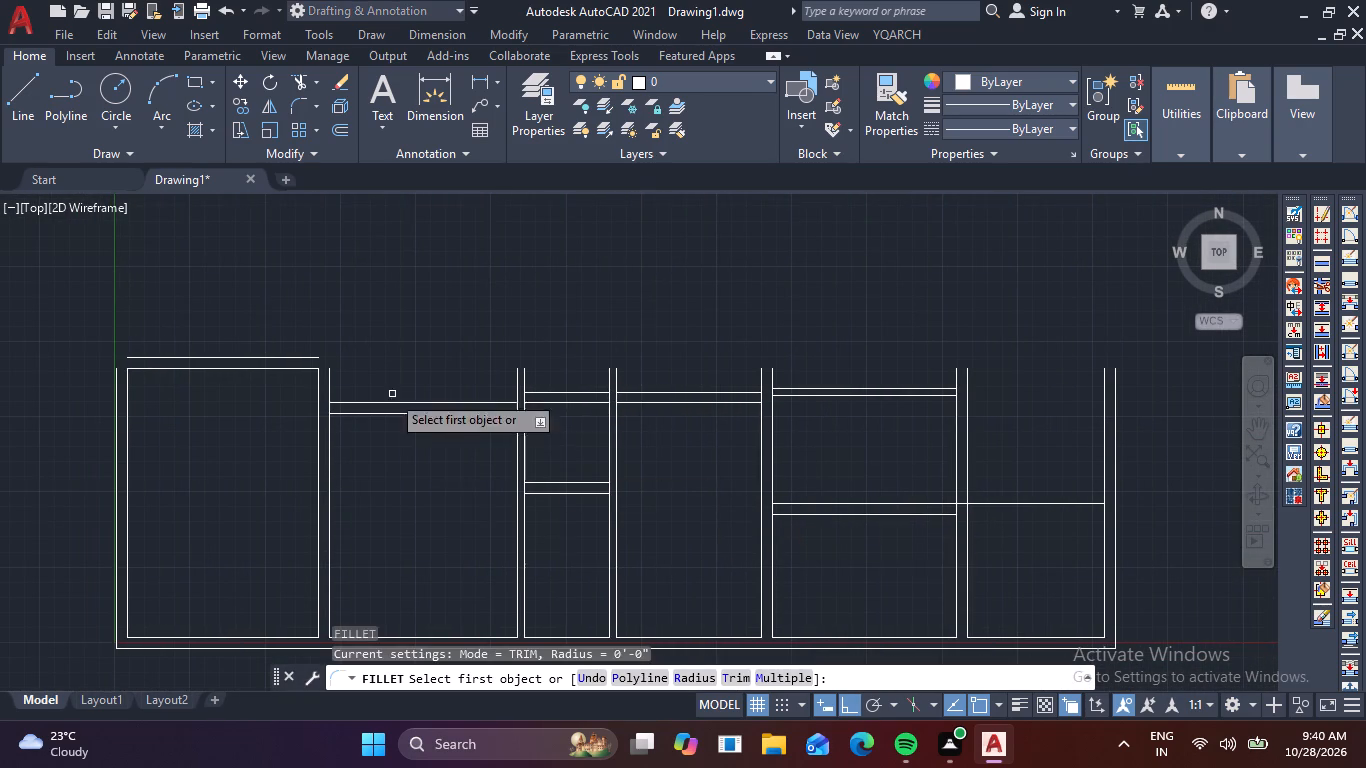
left_click(112, 392)
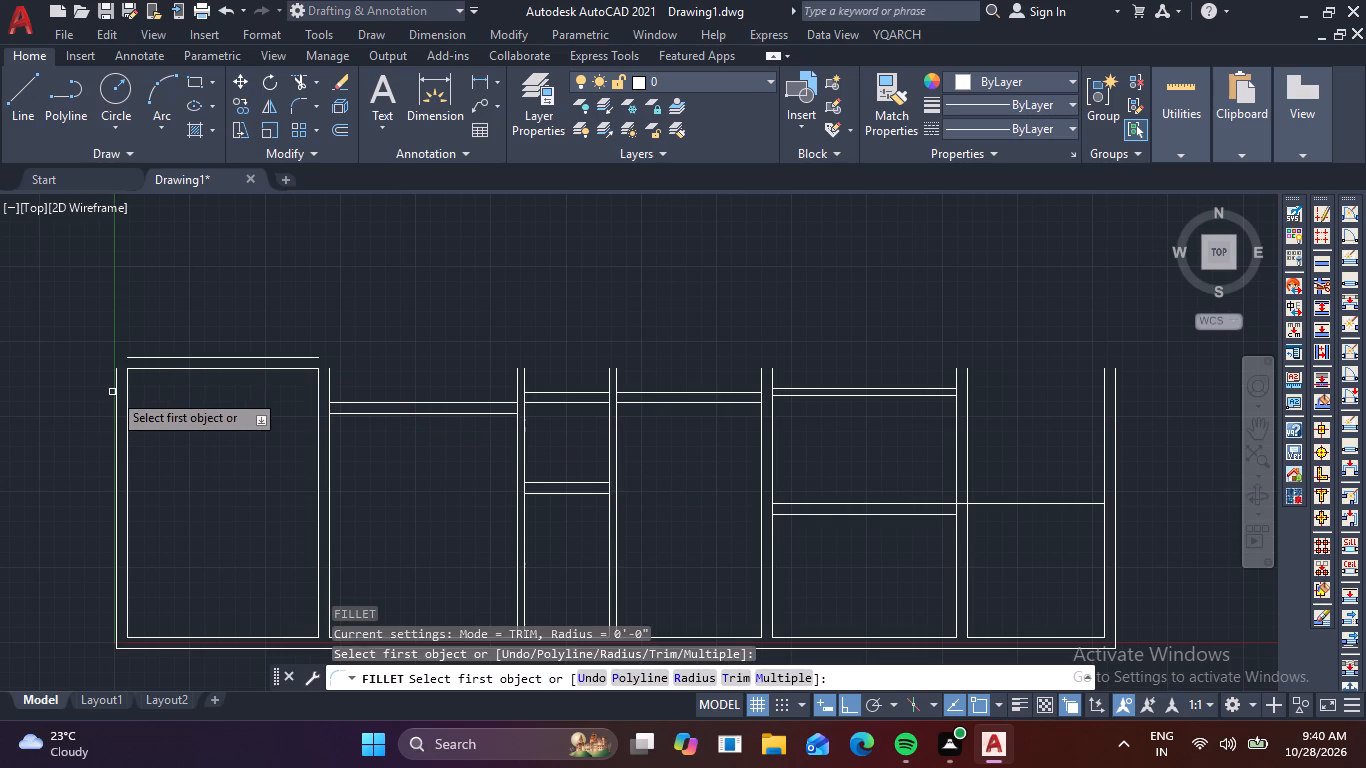
left_click(116, 392)
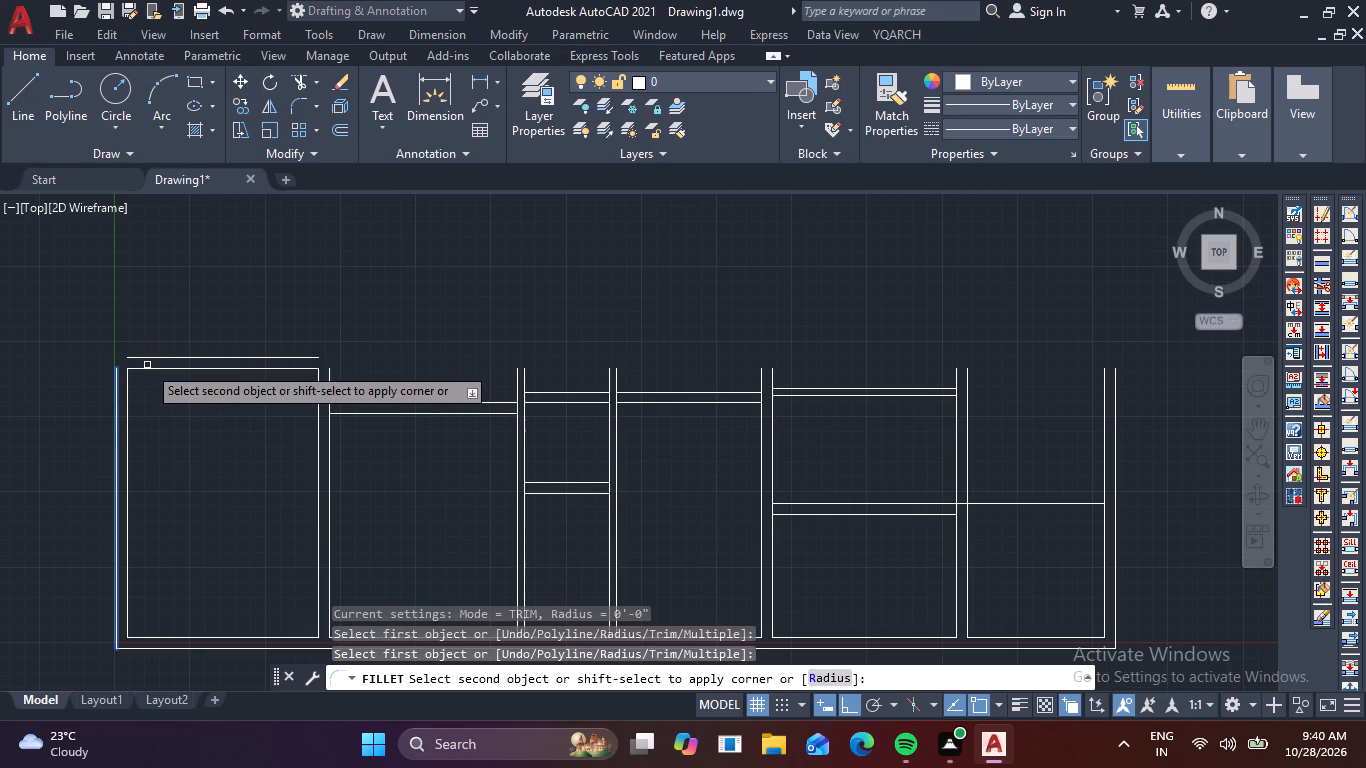
left_click(144, 356)
key("space")
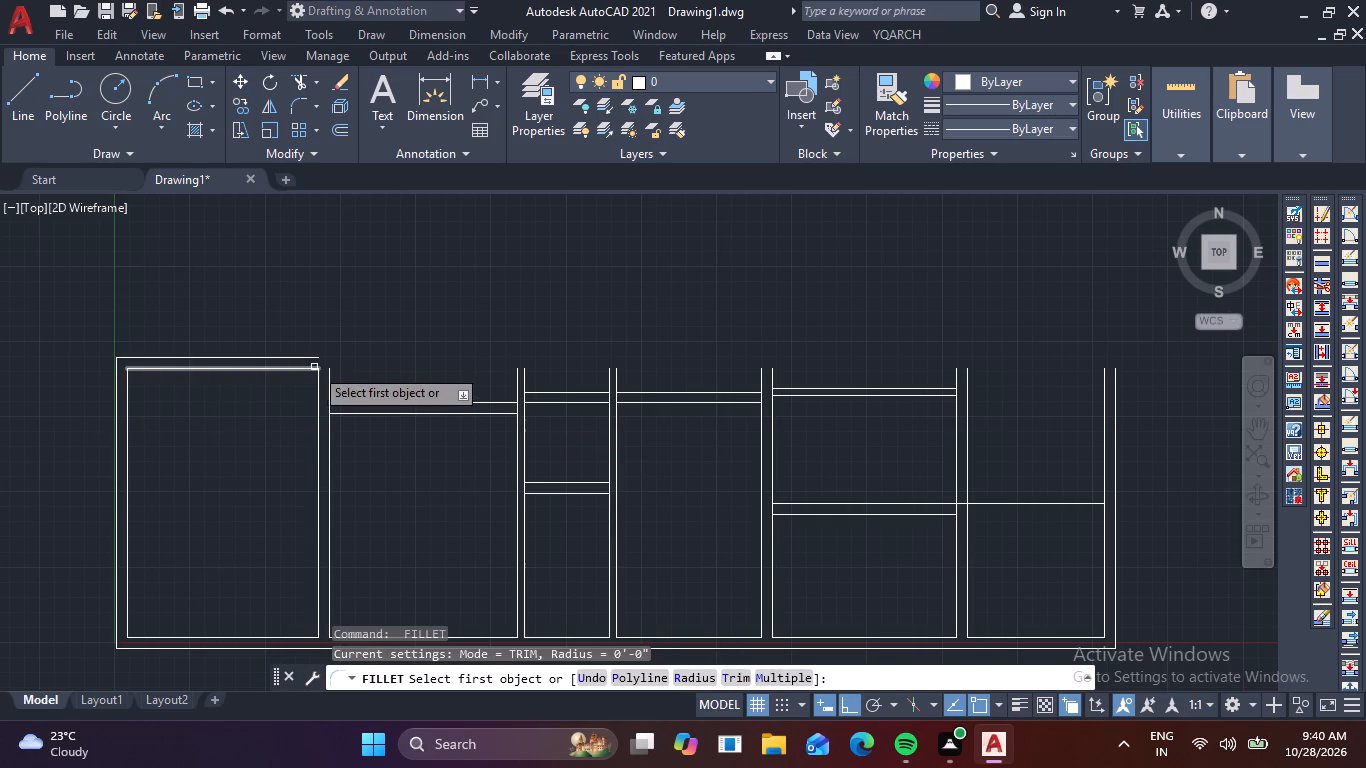
left_click(308, 359)
left_click(327, 380)
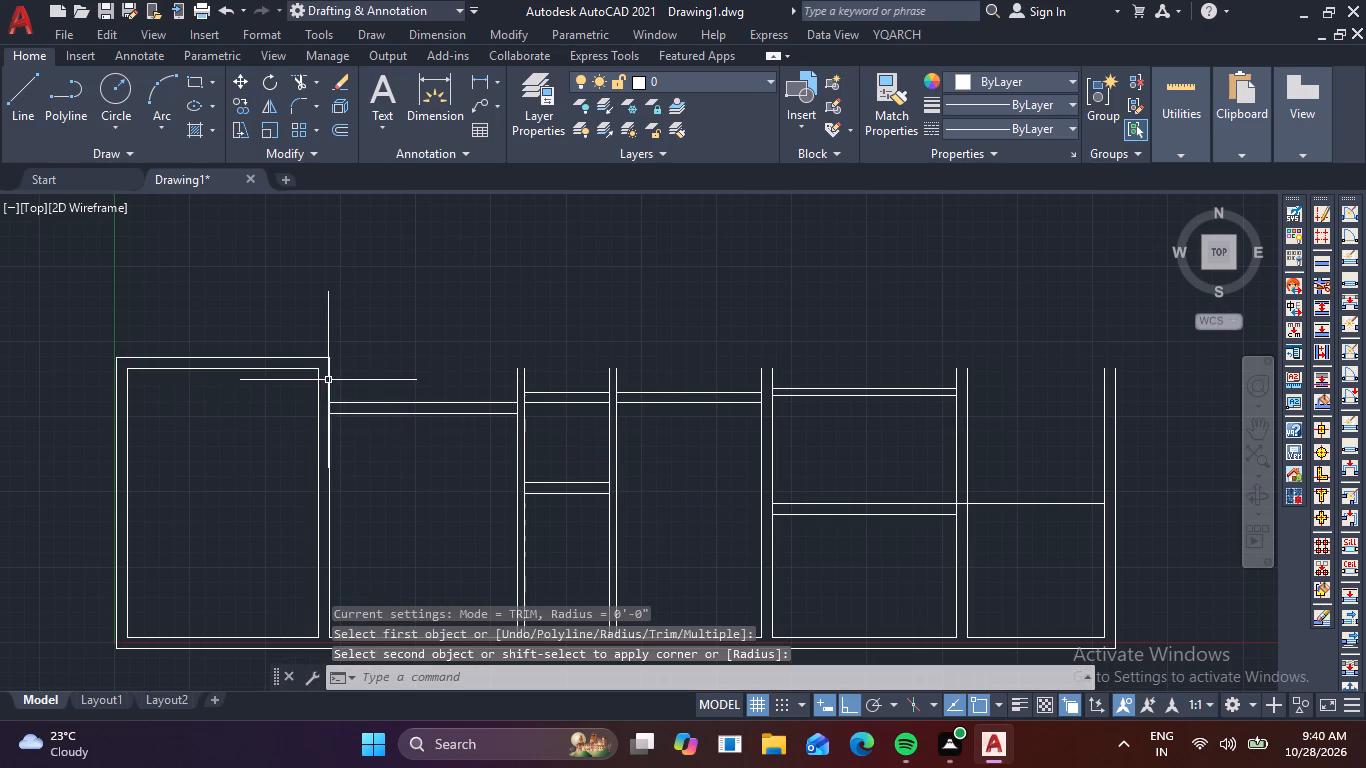
key("grave")
key("Escape")
Extend the upper lines of the fifth room's cross wall and top wall across the dividing wall to the fourth room's face.
scroll(456, 392, "down", 4)
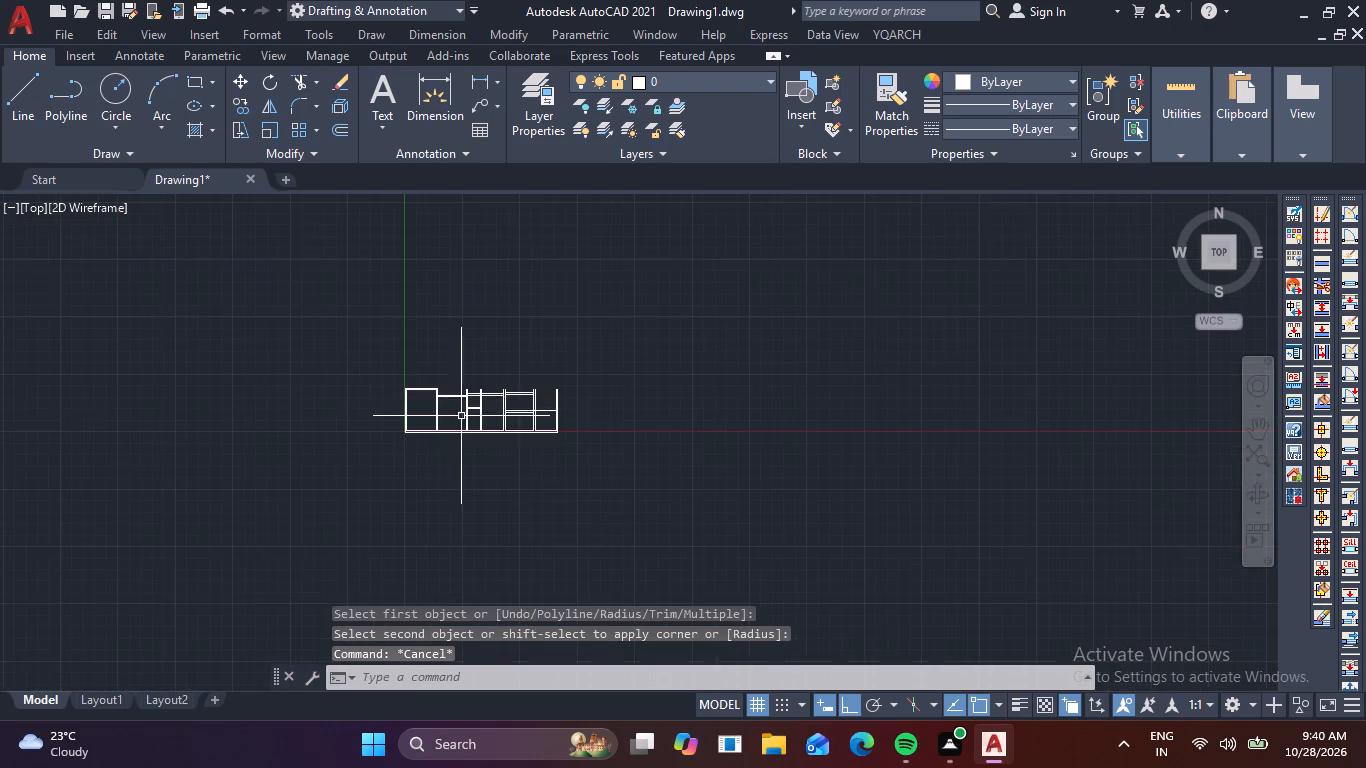
scroll(461, 425, "up", 4)
middle_click_drag(461, 425, 453, 551)
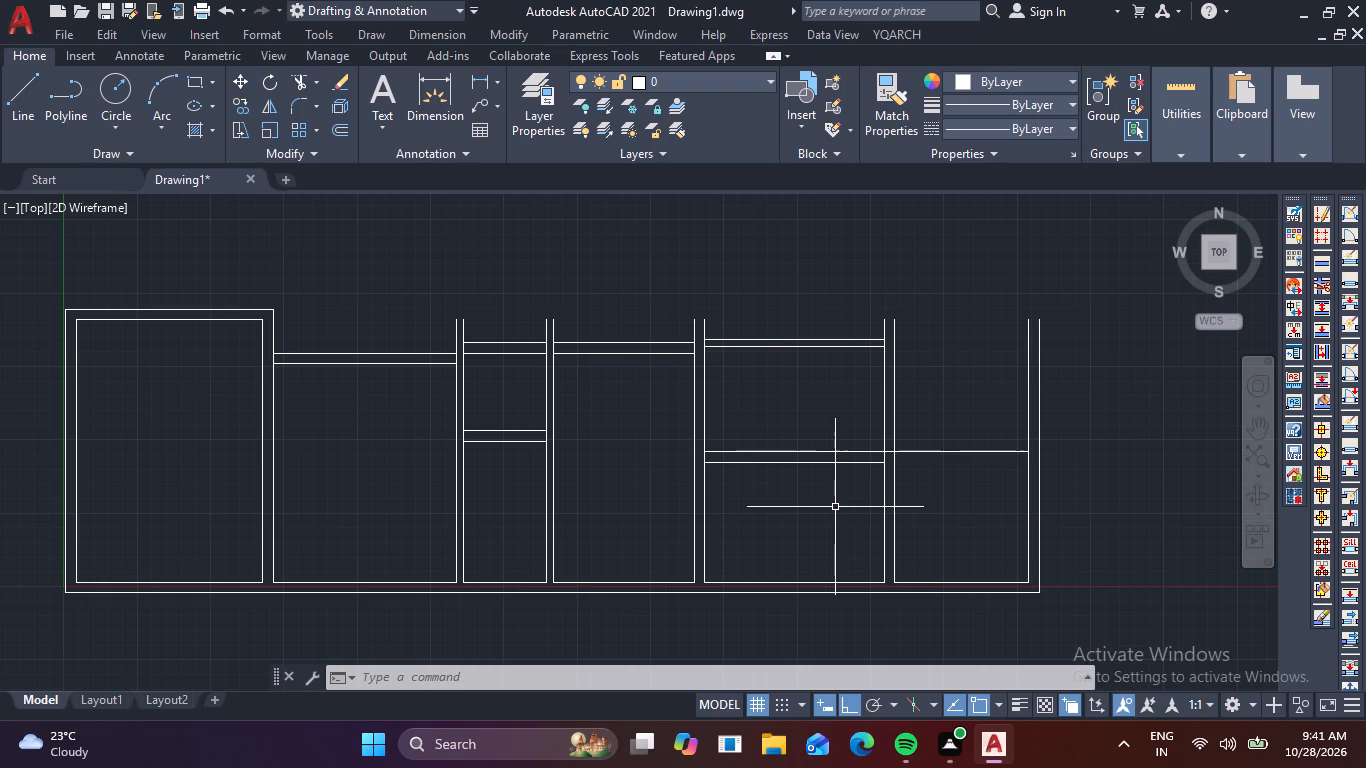
type("ex")
key("space")
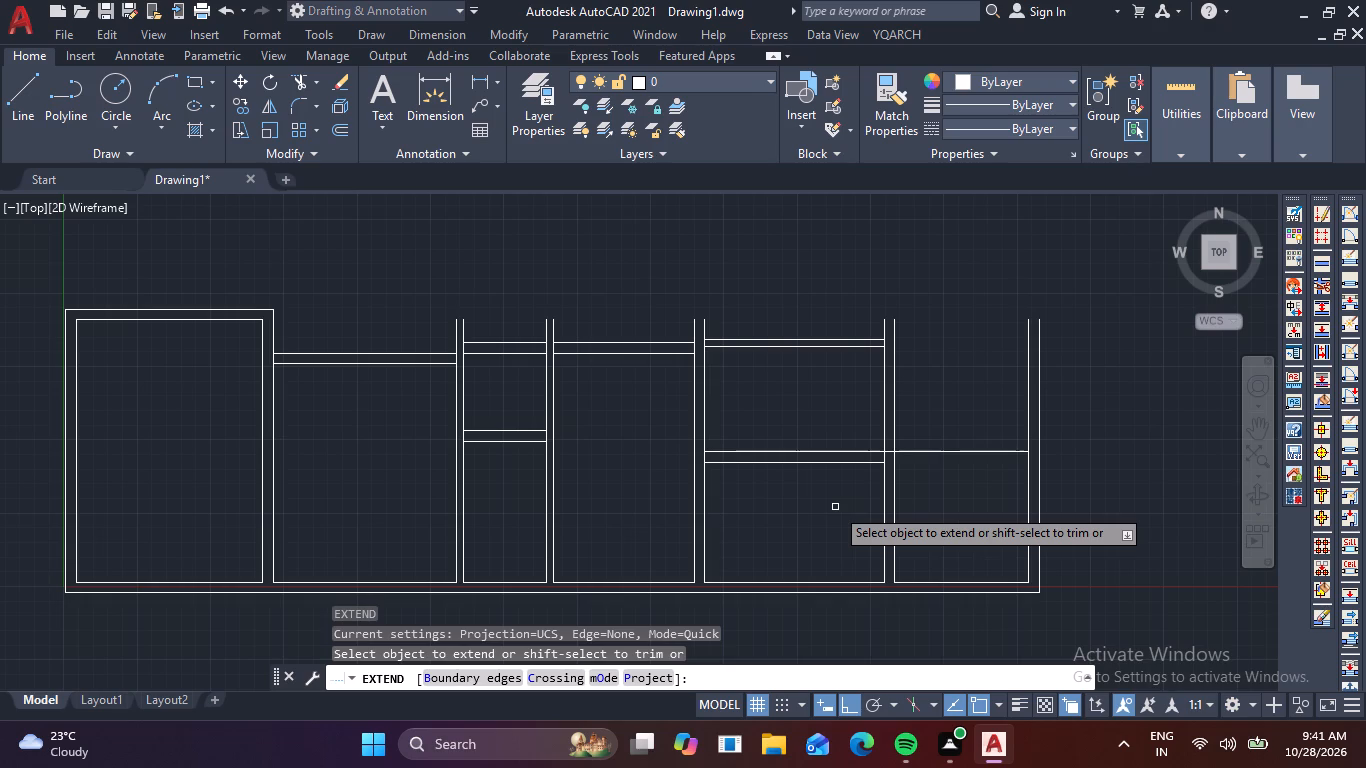
left_click(728, 454)
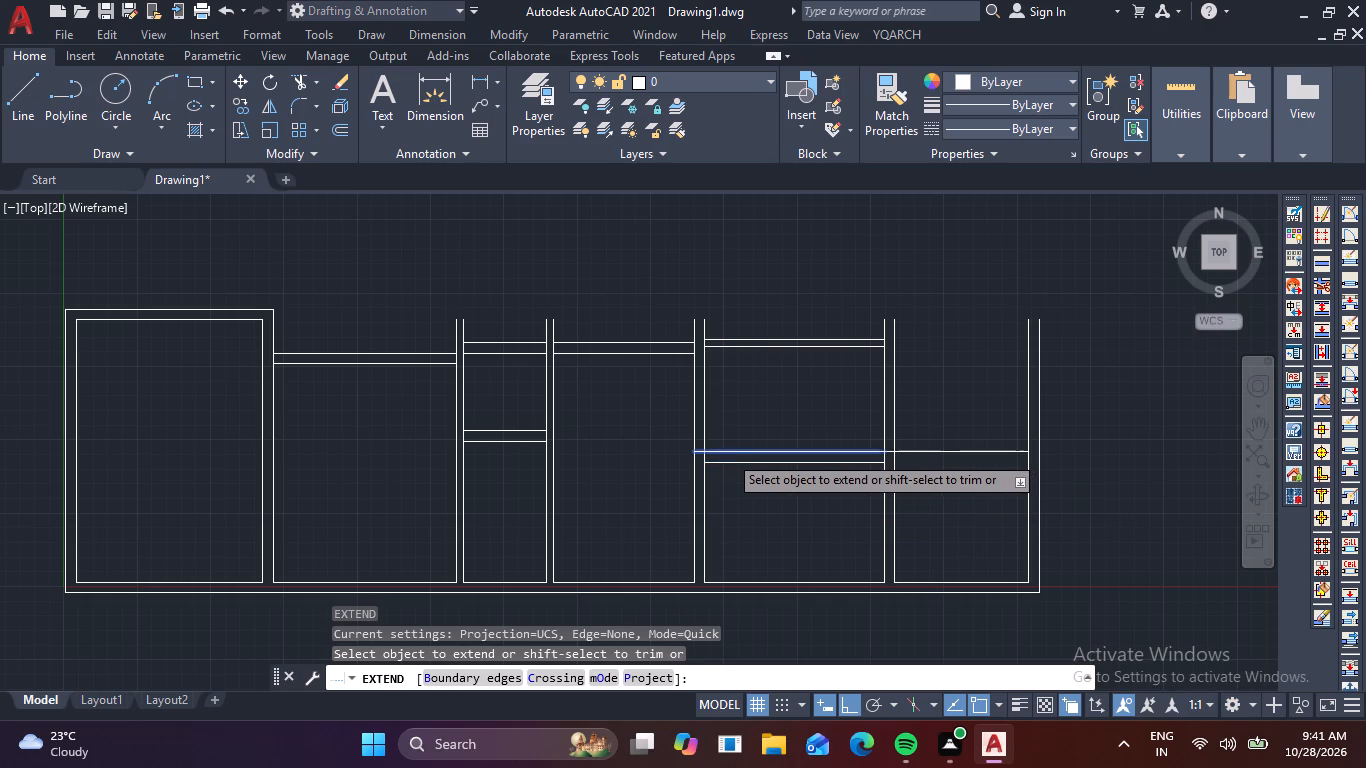
left_click(709, 338)
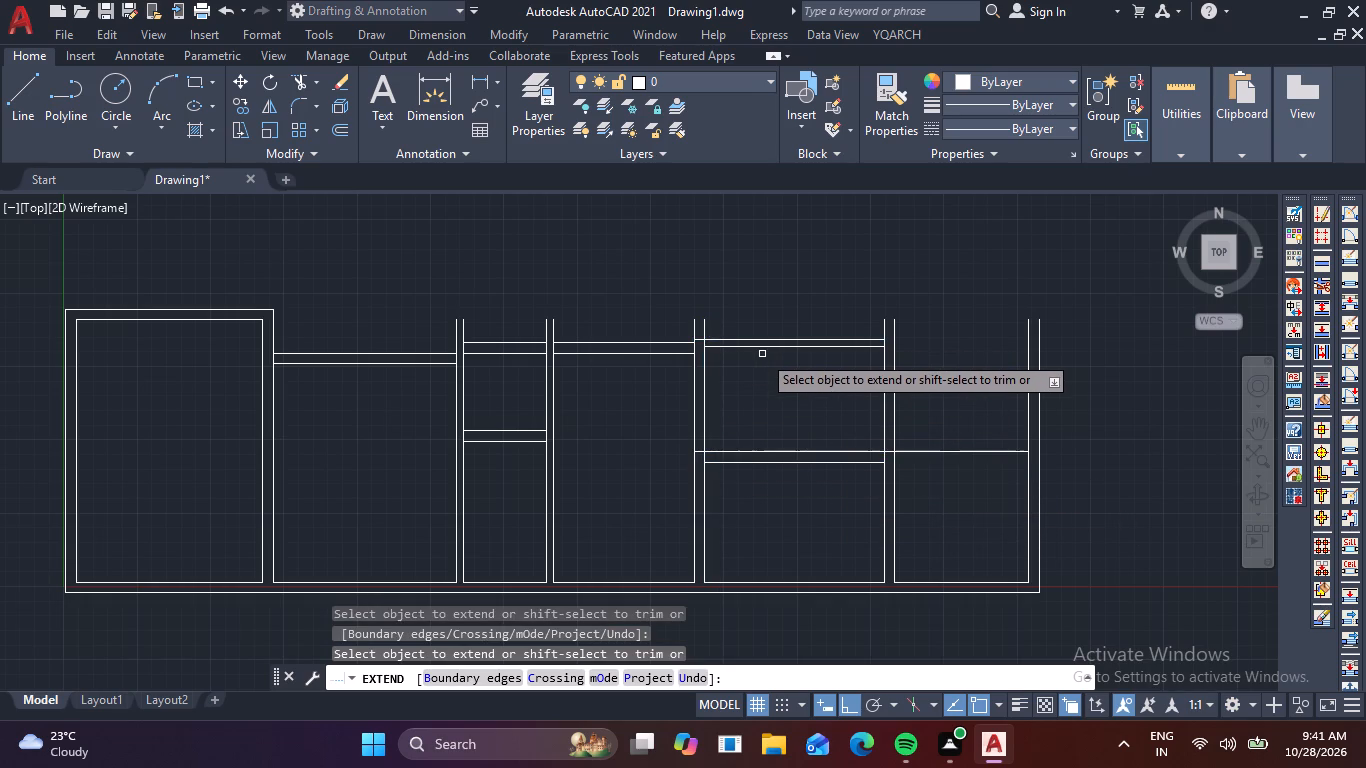
key("Escape")
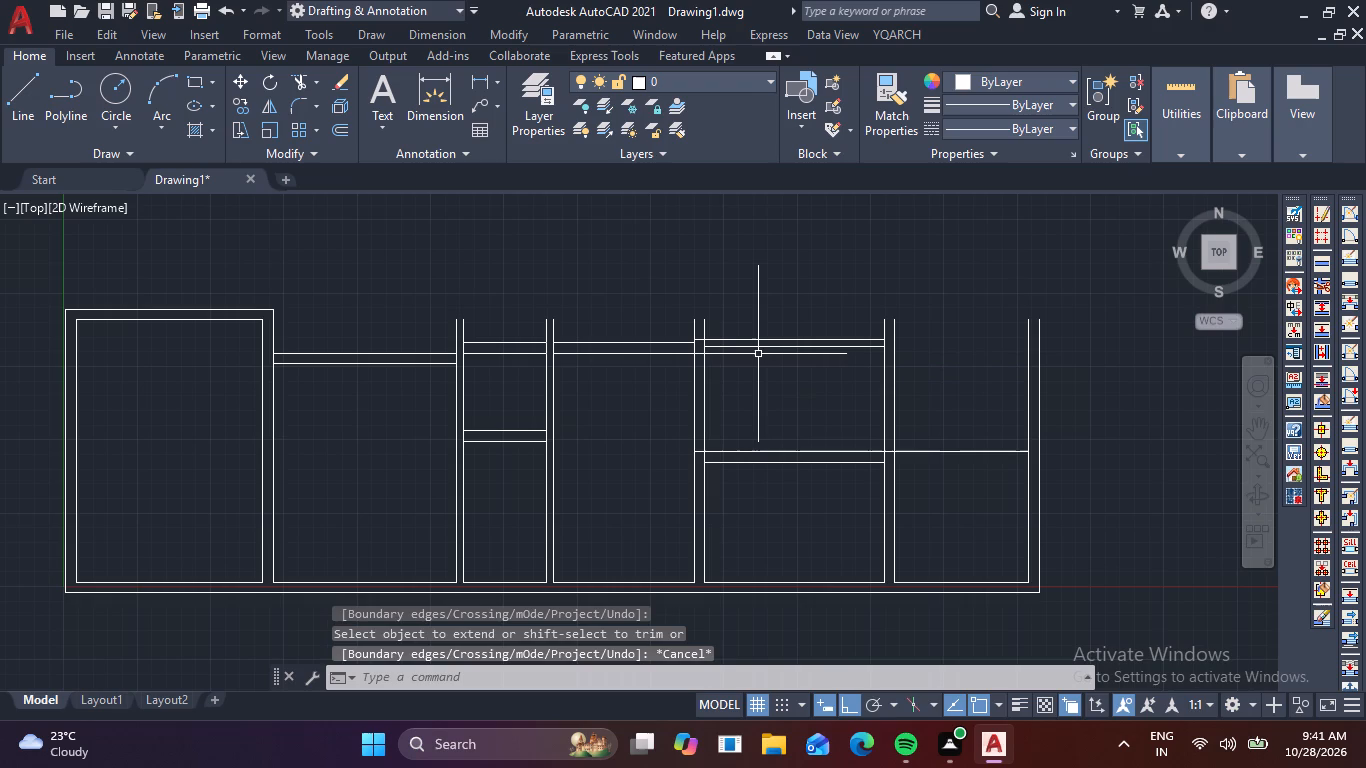
Trim the wall between rooms four and five above the fifth room's top wall, and its fifth-room face line within the cross wall.
type("tr")
key("space")
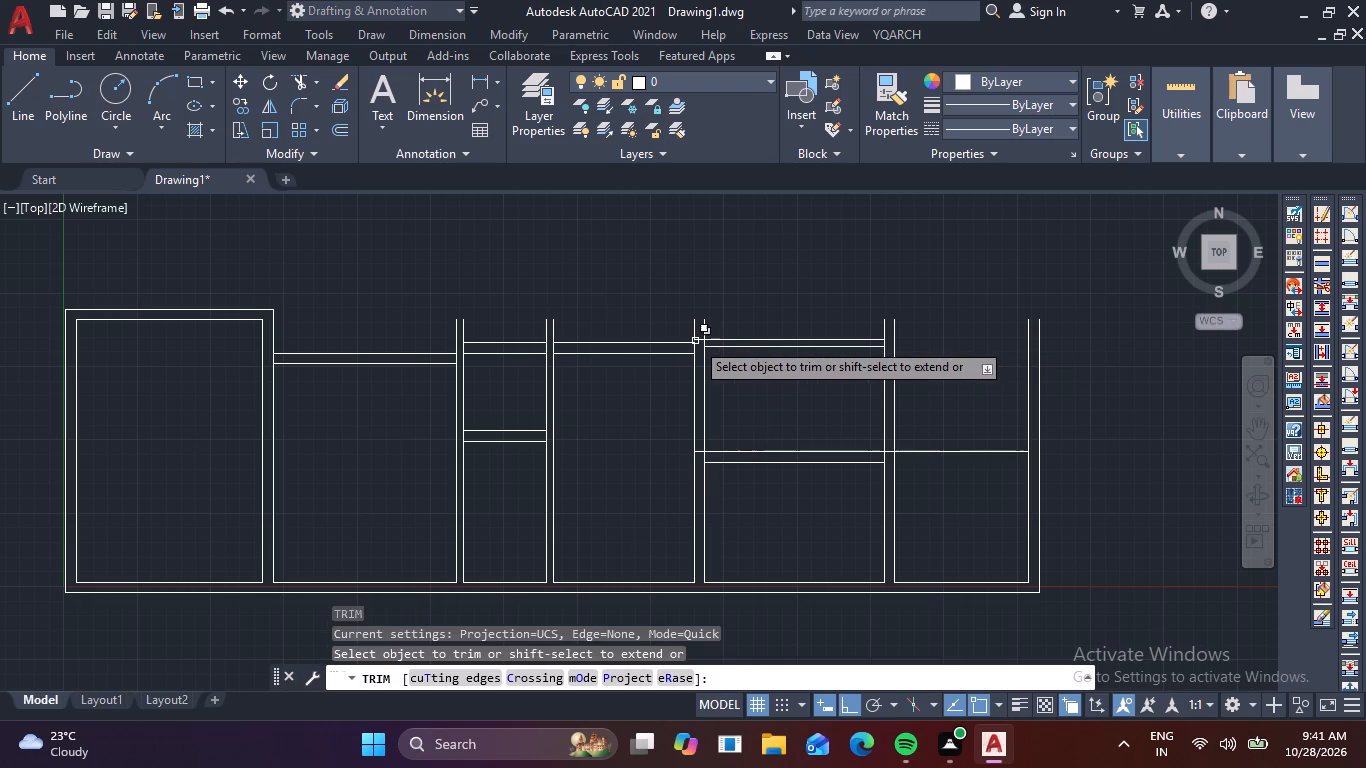
left_click(704, 333)
left_click(693, 327)
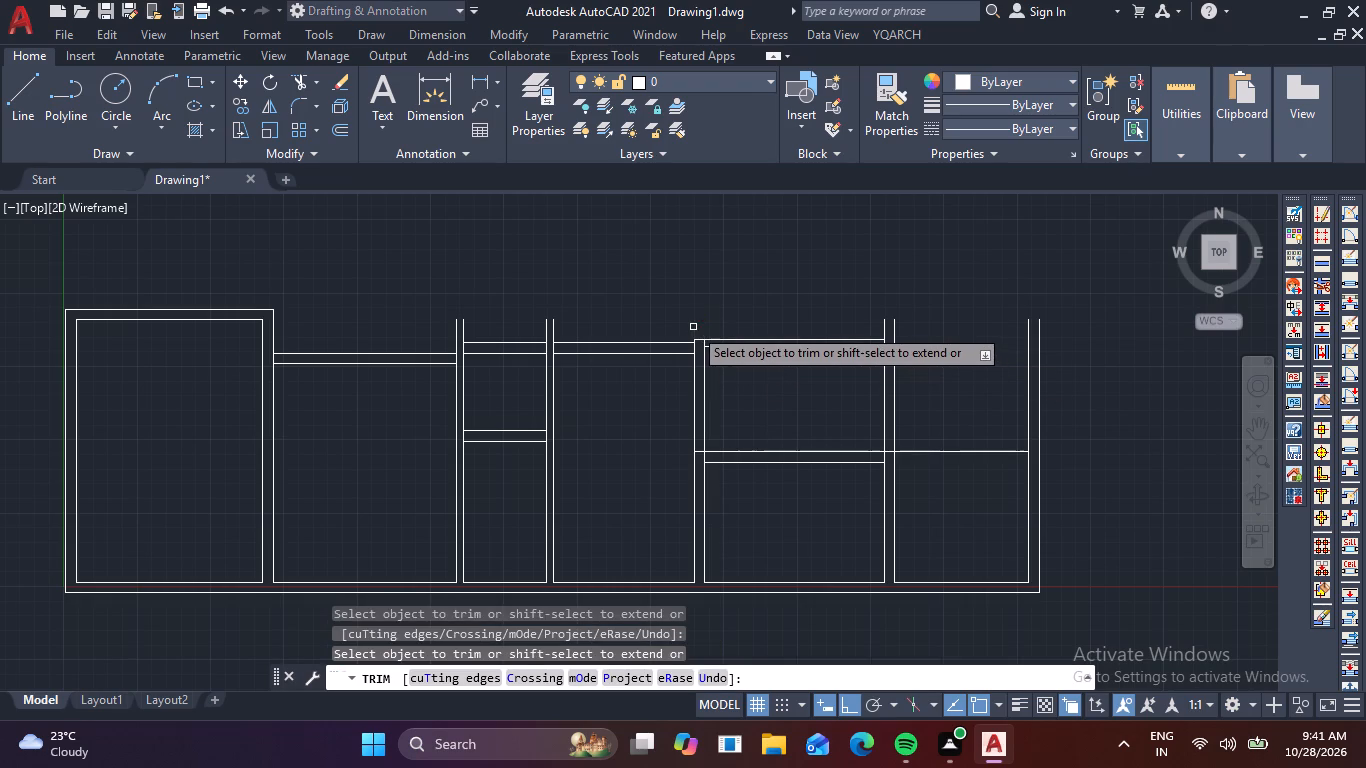
scroll(702, 456, "up", 3)
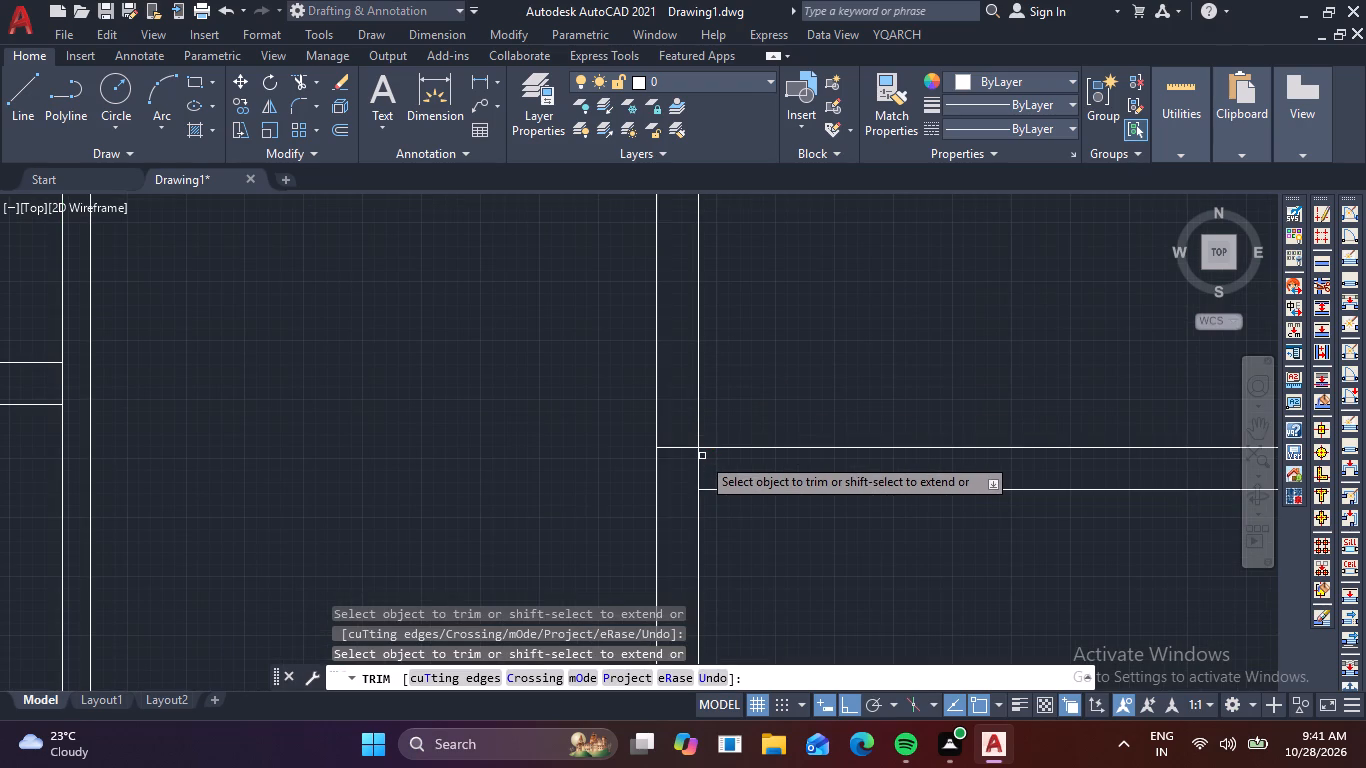
left_click(695, 459)
left_click(705, 466)
key("Escape")
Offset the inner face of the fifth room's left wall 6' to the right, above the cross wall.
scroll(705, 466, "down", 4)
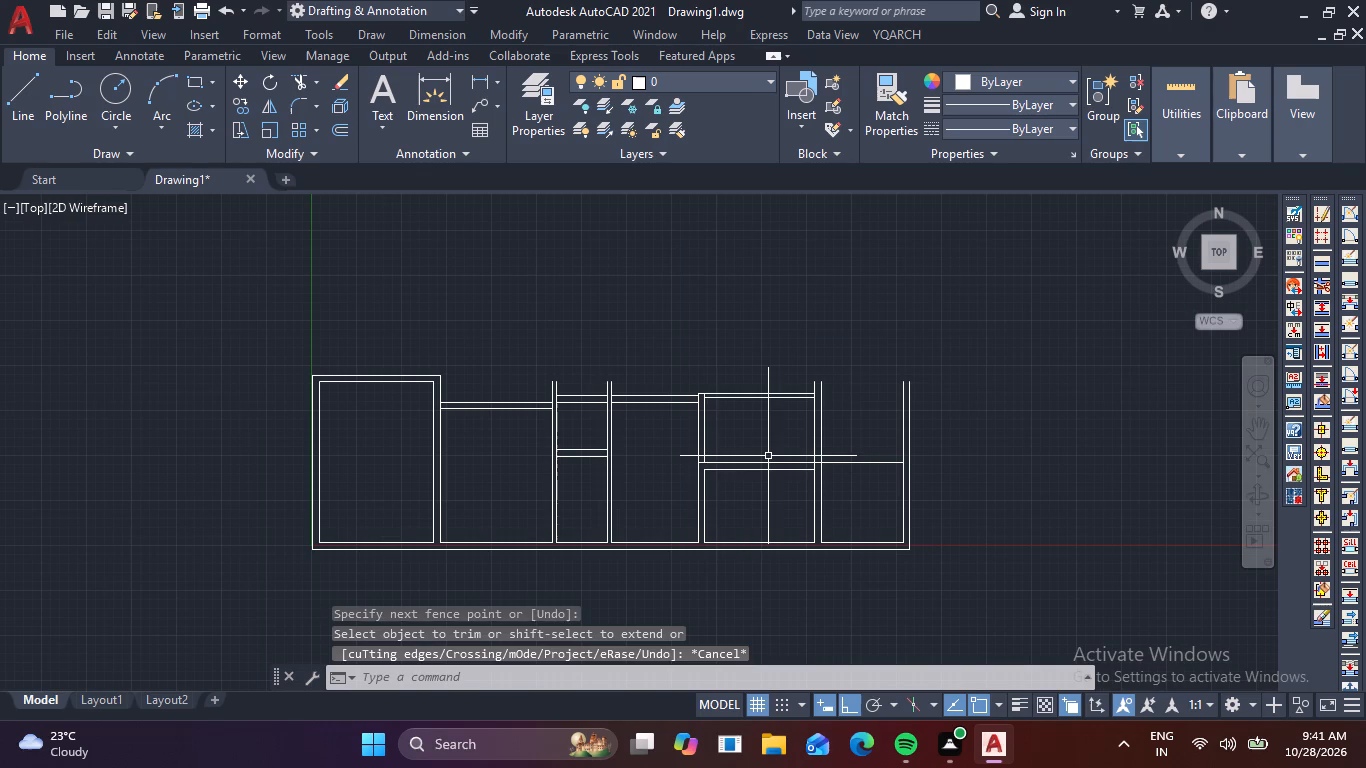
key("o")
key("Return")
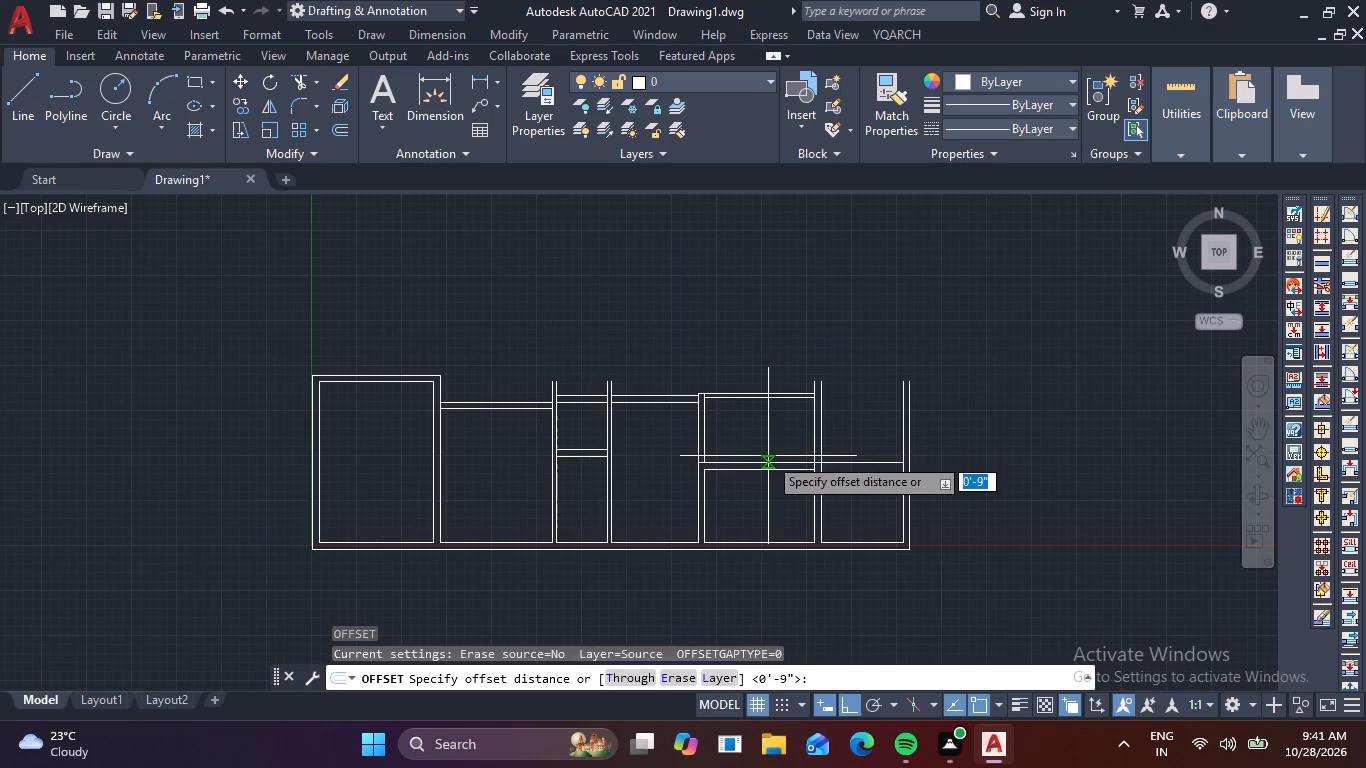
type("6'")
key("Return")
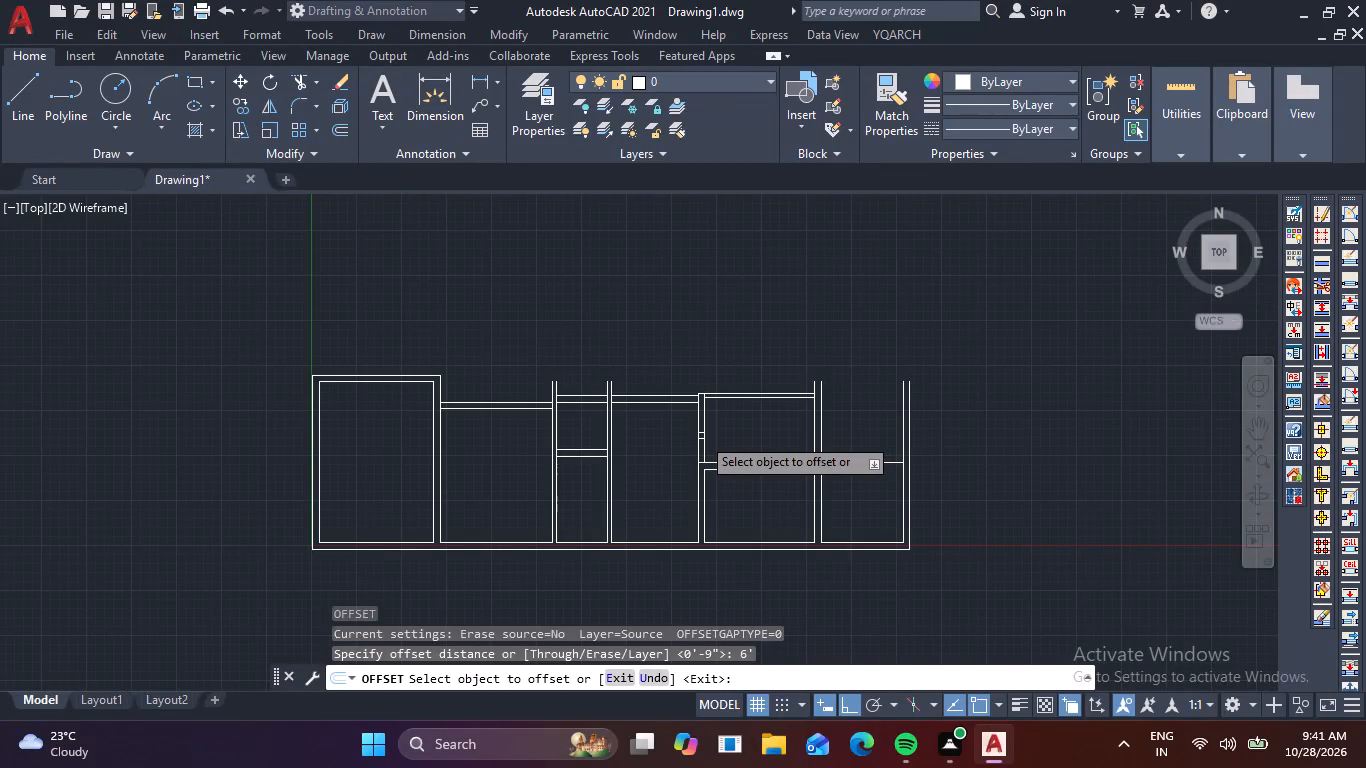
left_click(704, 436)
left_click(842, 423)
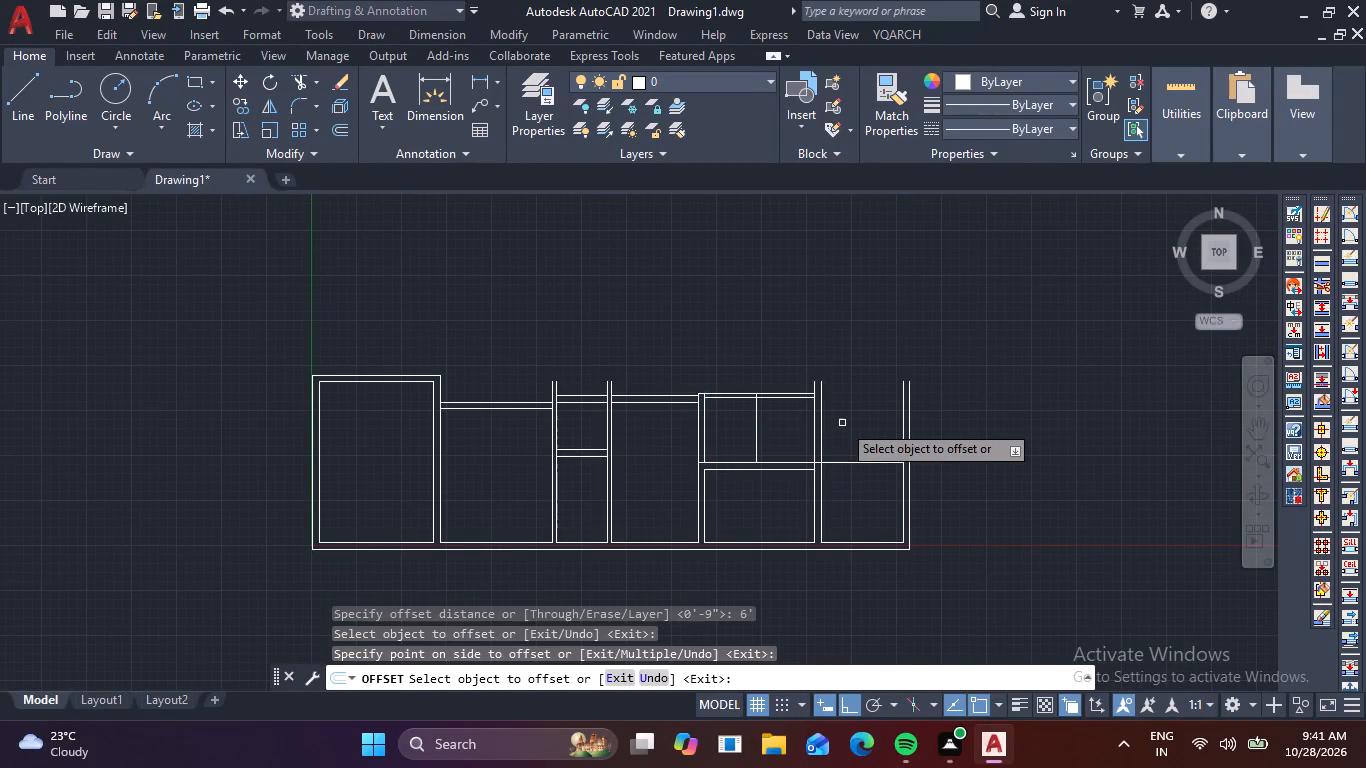
Offset the inner face of the sixth room's right wall 16' to the left, into the fifth room.
left_click(904, 427)
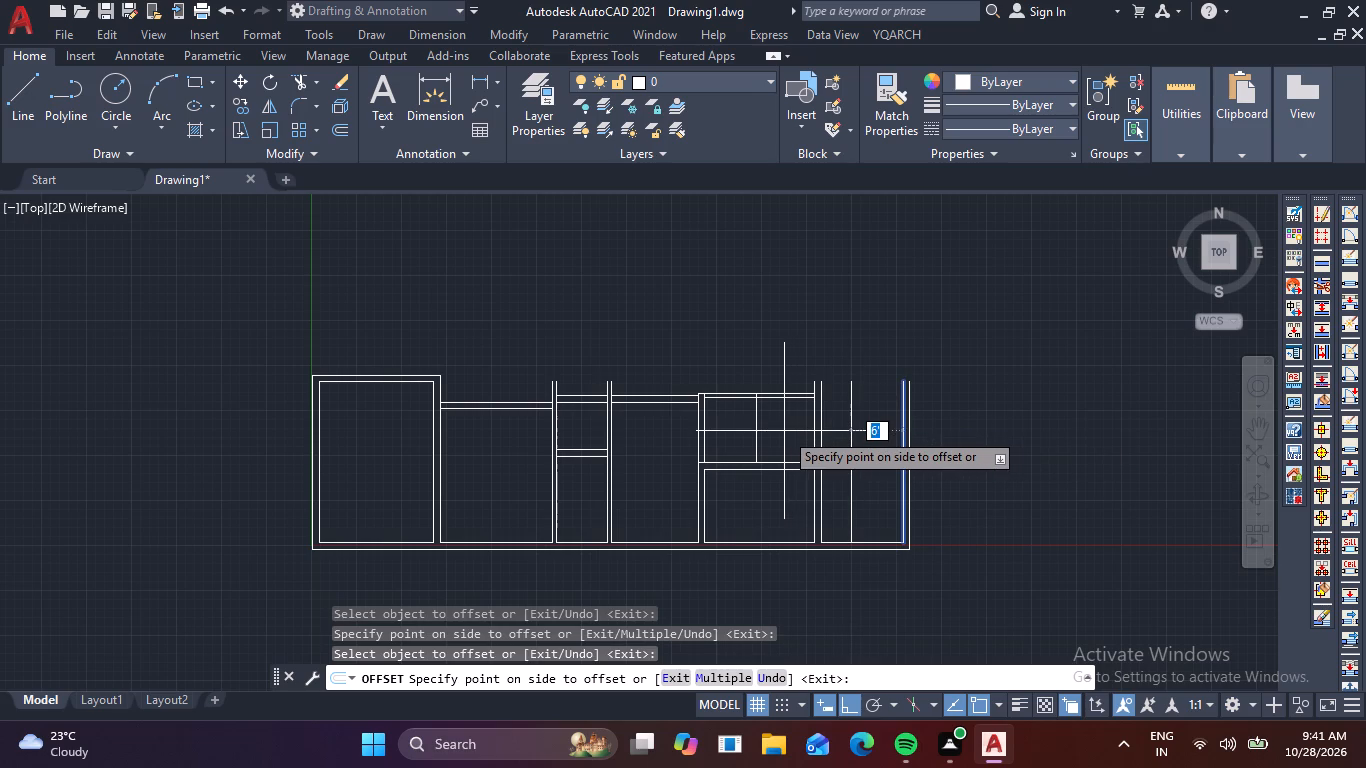
type("16")
key("apostrophe")
key("Return")
key("Escape")
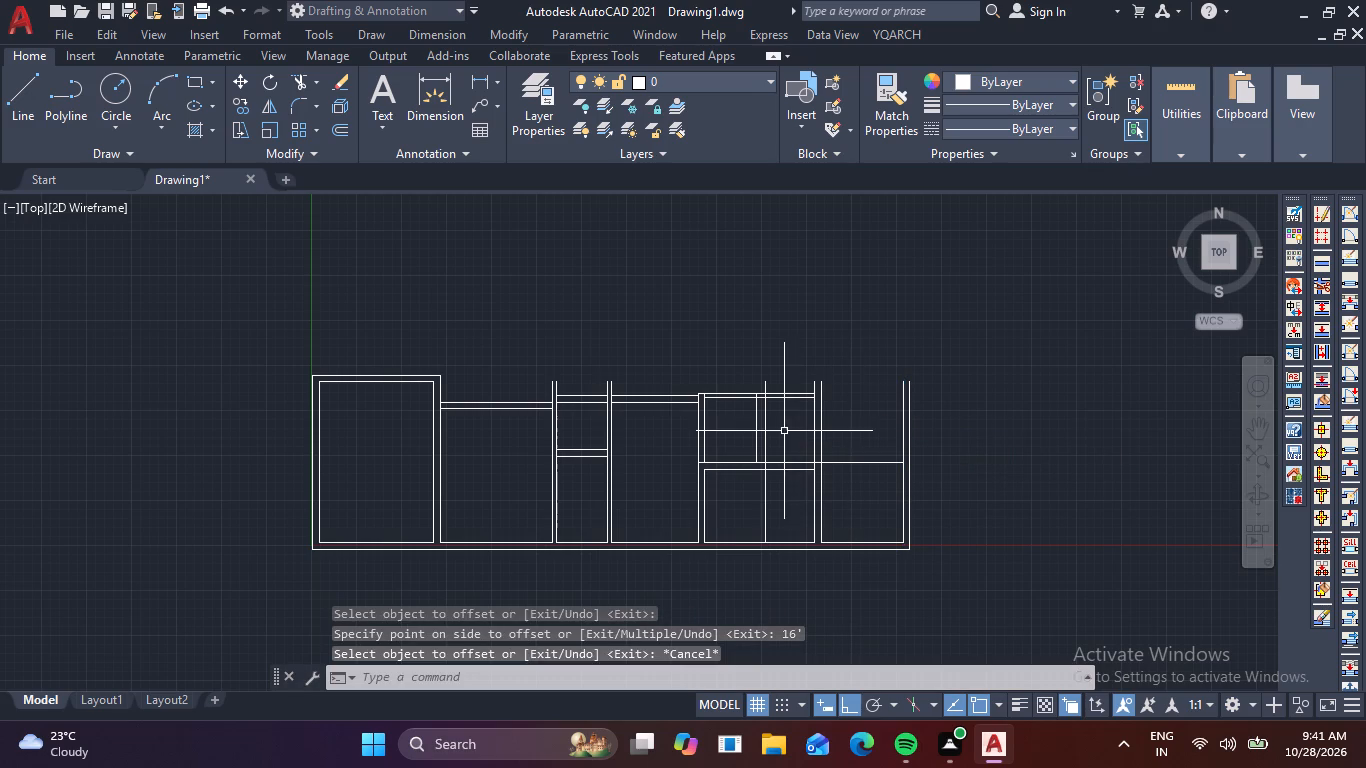
Measure the distances around the two new vertical lines in the upper part of the fifth room.
left_click(1166, 148)
left_click(1167, 188)
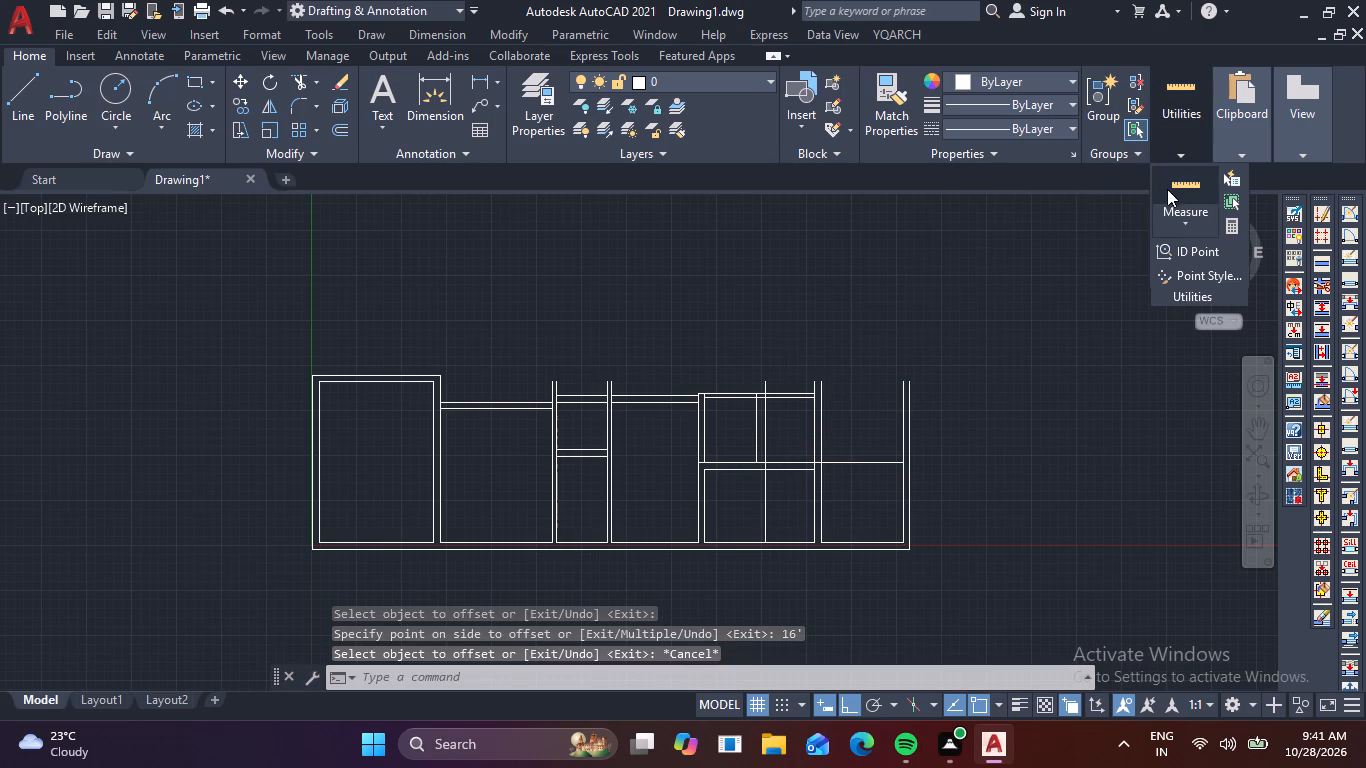
scroll(739, 476, "up", 10)
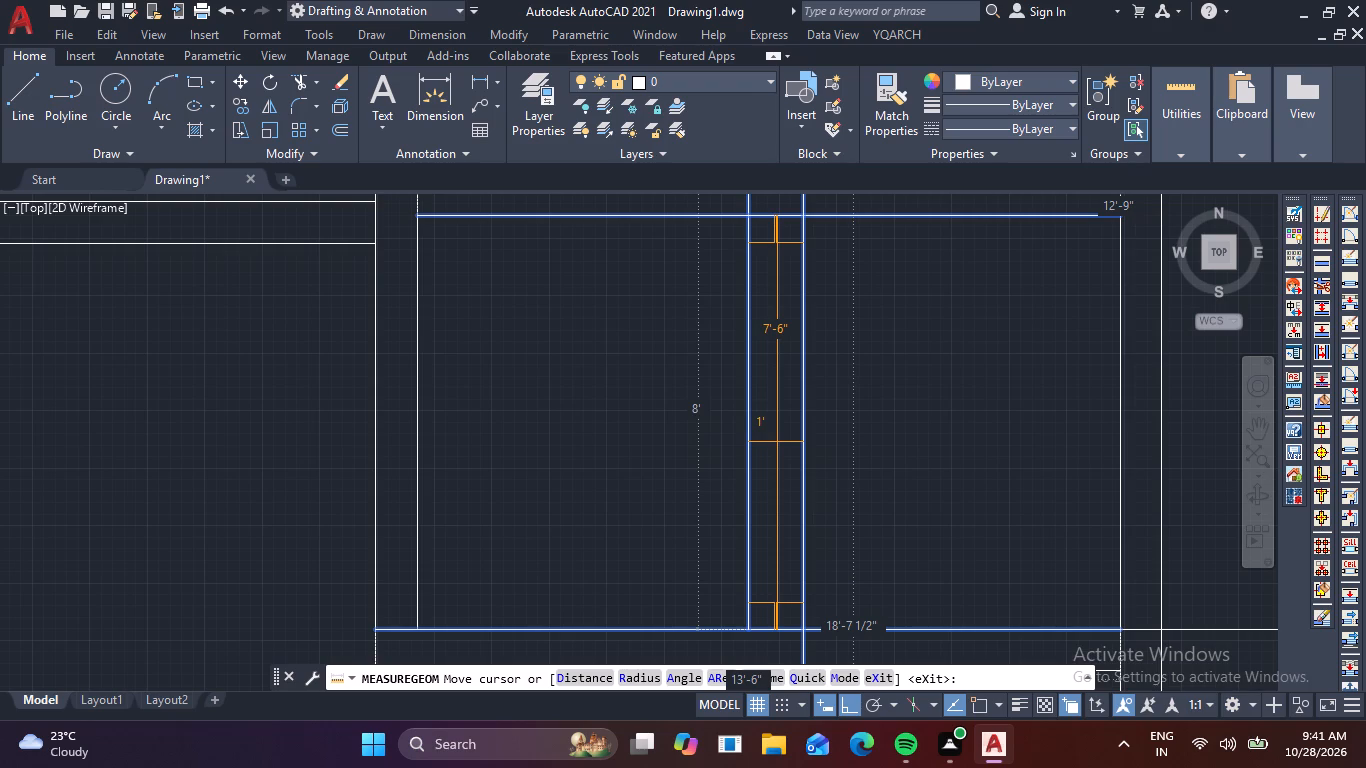
scroll(777, 442, "down", 3)
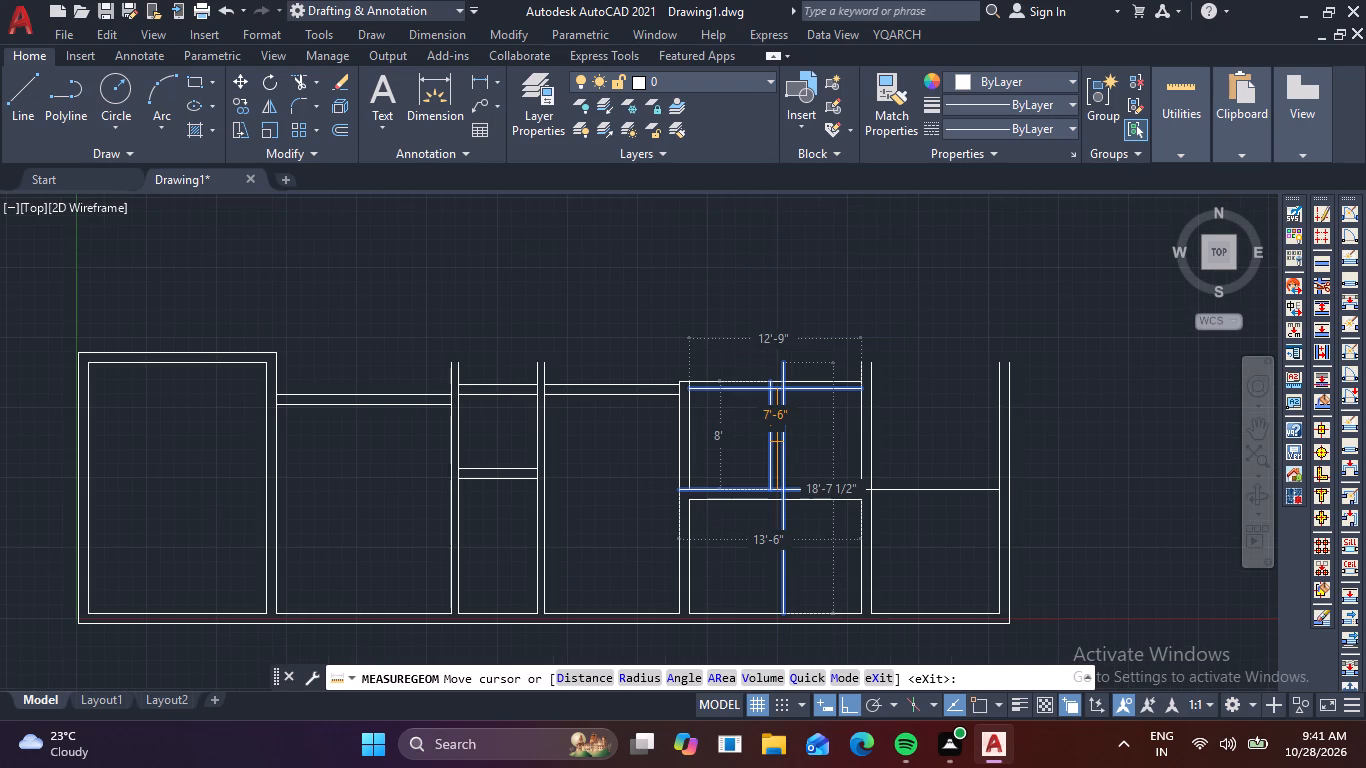
scroll(777, 442, "up", 3)
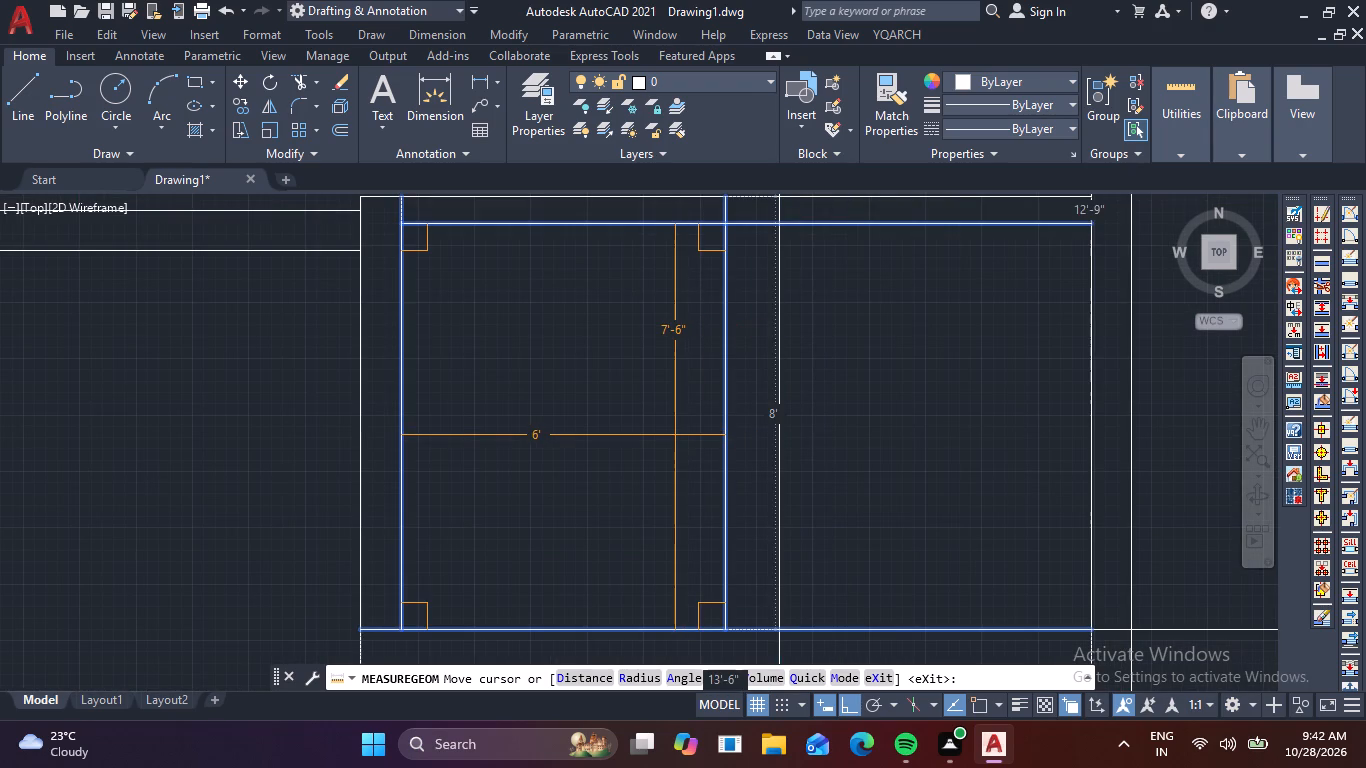
key("Escape")
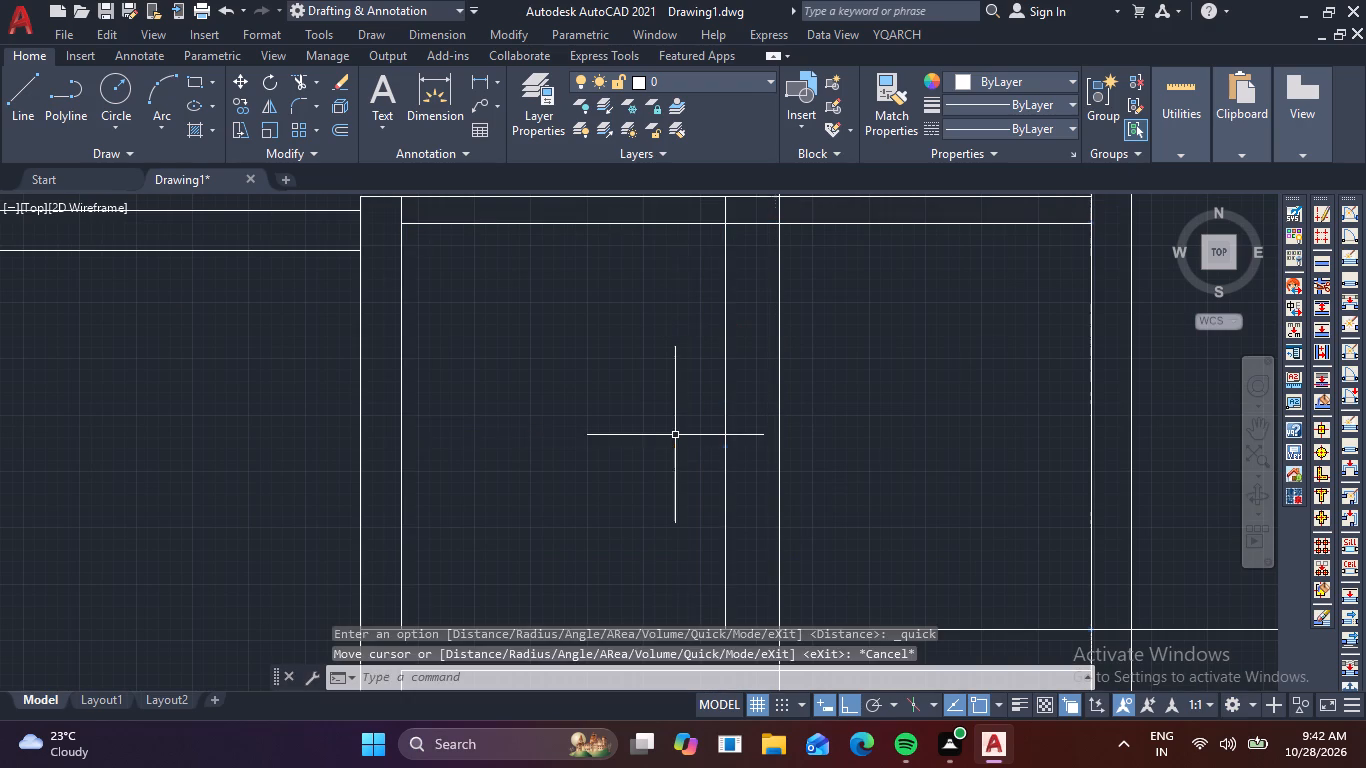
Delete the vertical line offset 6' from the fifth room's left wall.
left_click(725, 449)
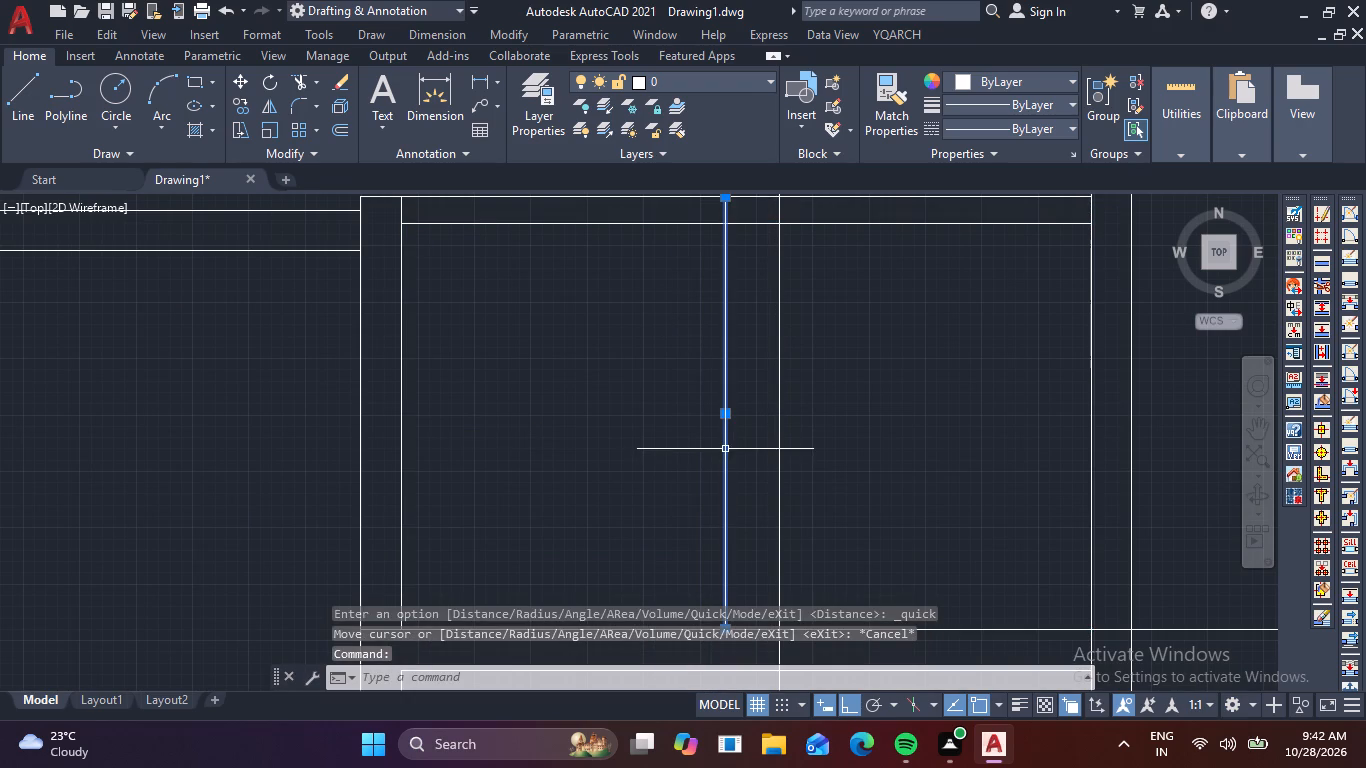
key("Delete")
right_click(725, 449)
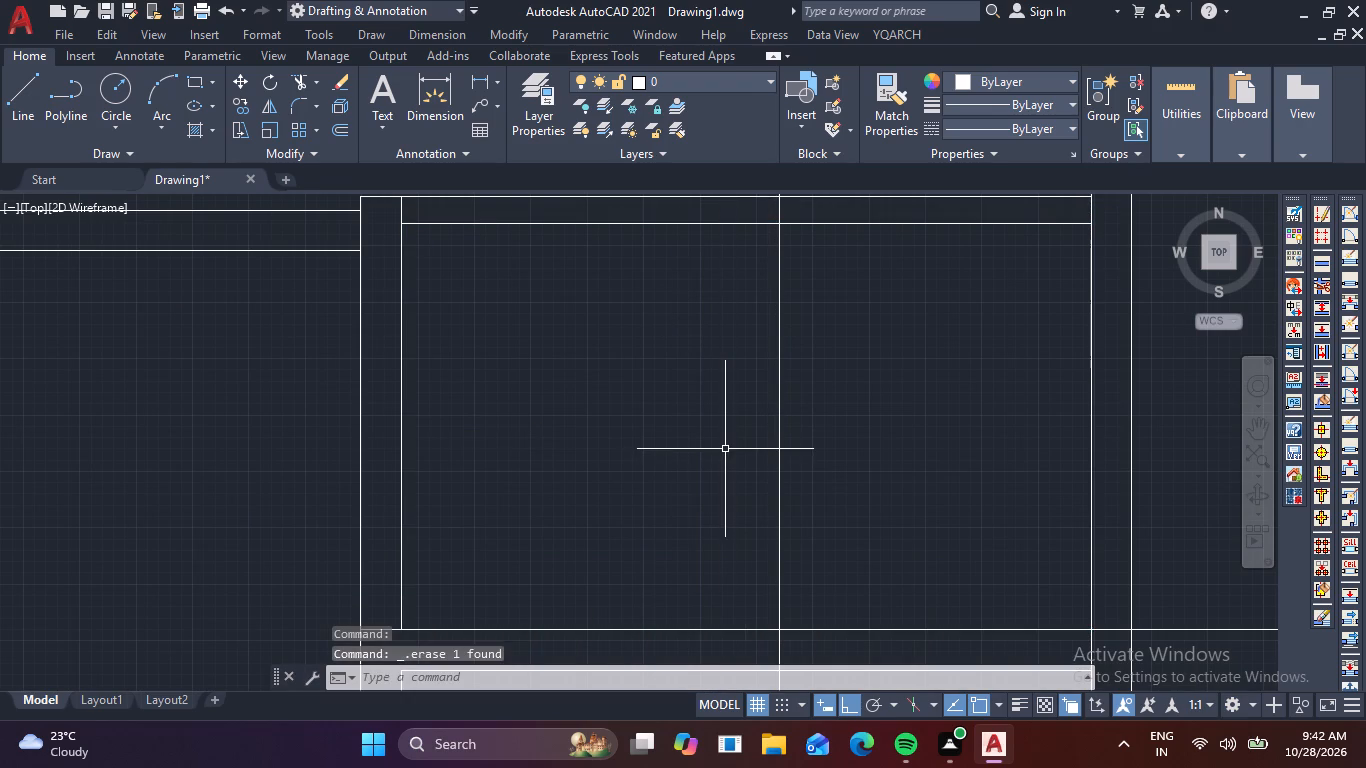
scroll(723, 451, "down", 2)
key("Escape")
Offset the inner face of the fifth room's upper left wall 3" to the left, into the wall's thickness.
scroll(542, 508, "down", 2)
middle_click_drag(542, 508, 556, 508)
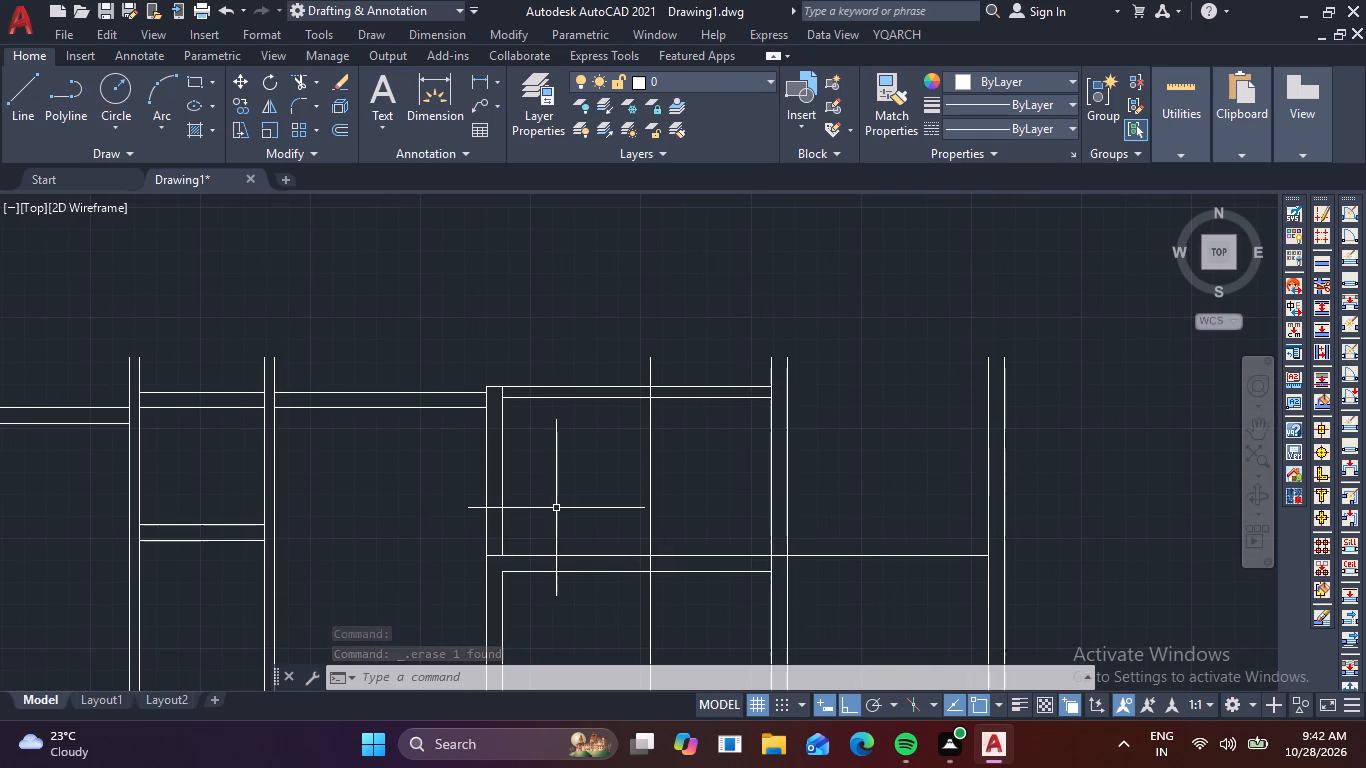
key("0")
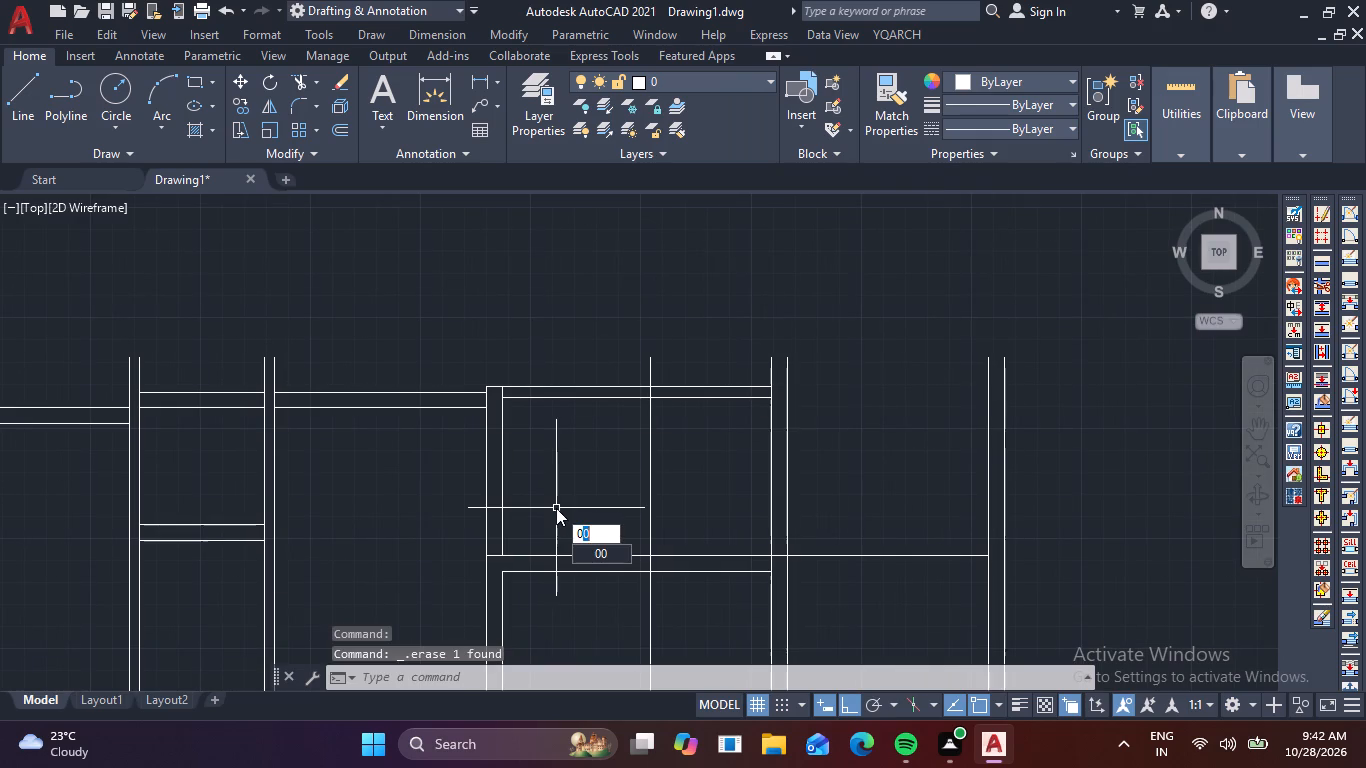
key("Escape")
key("p")
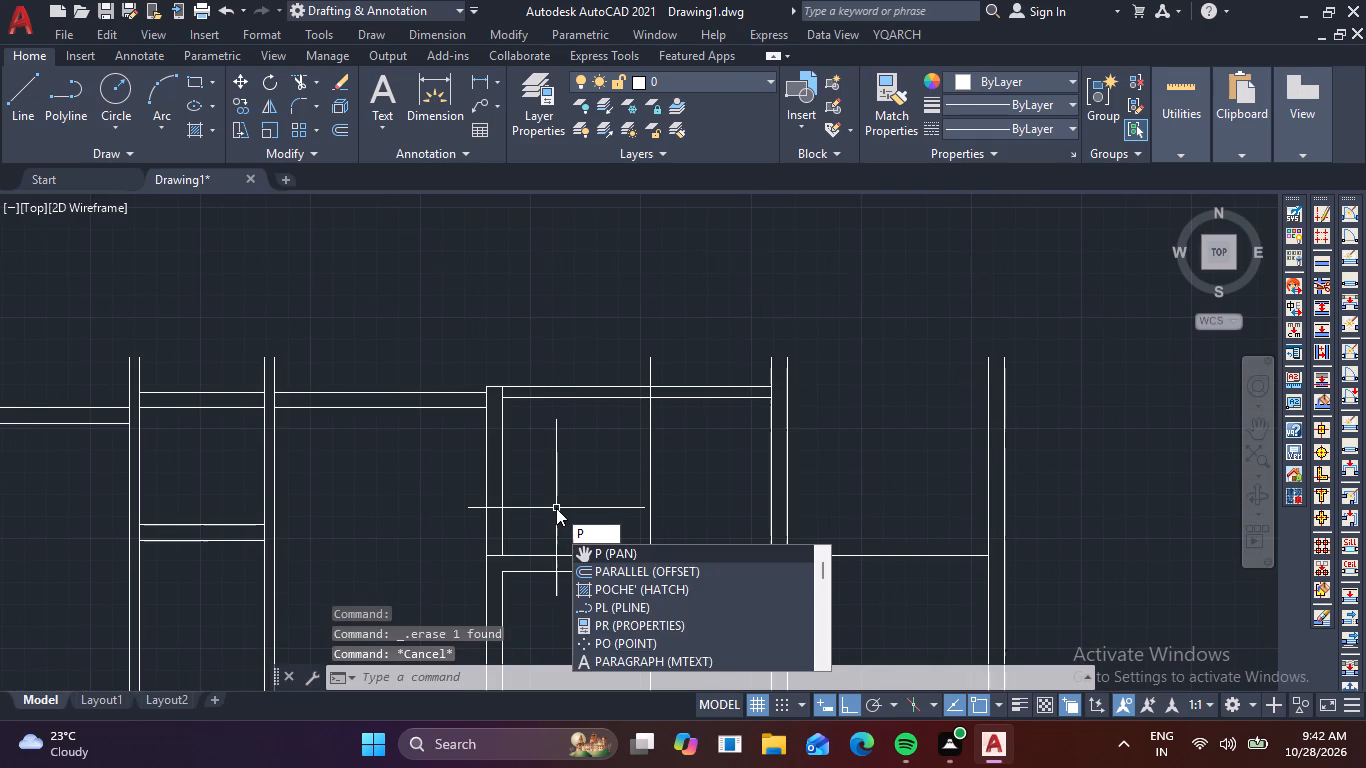
key("Escape")
key("o")
key("Return")
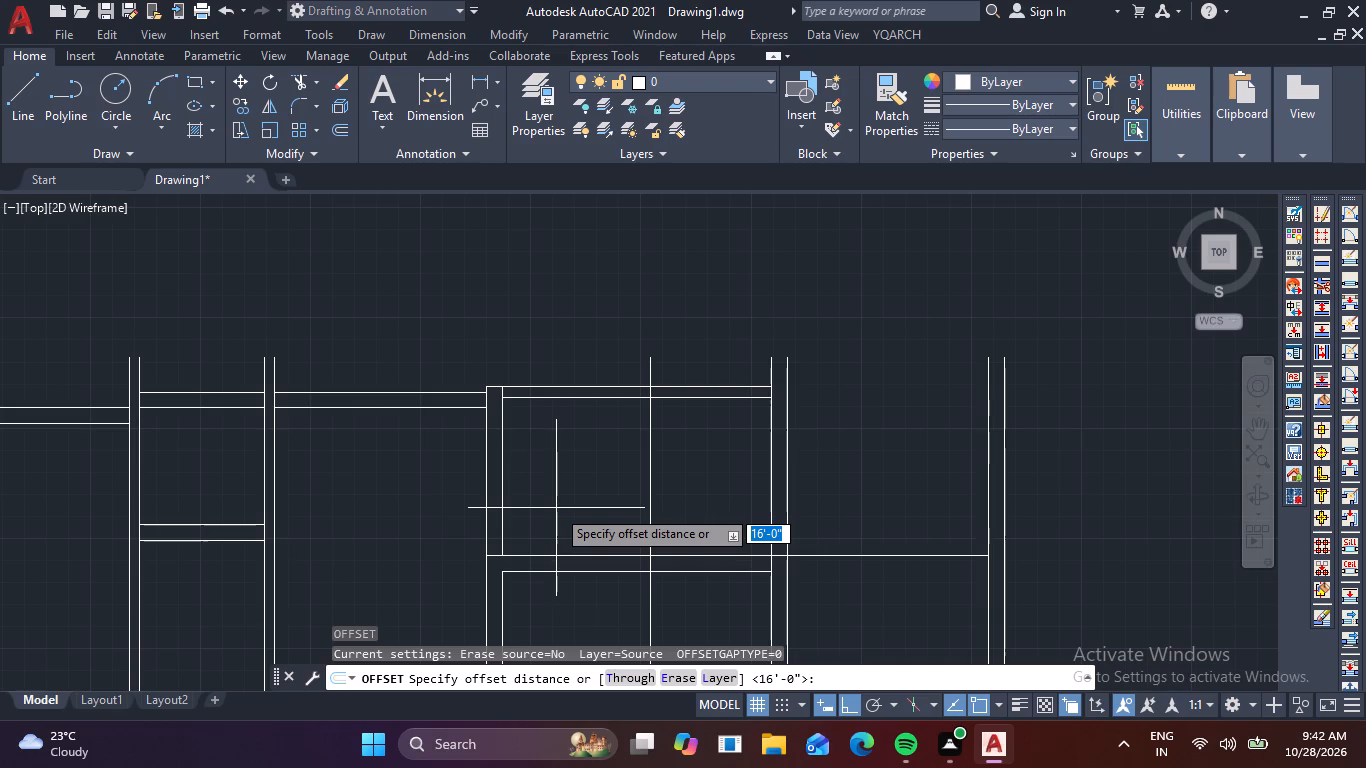
key("3")
key("Return")
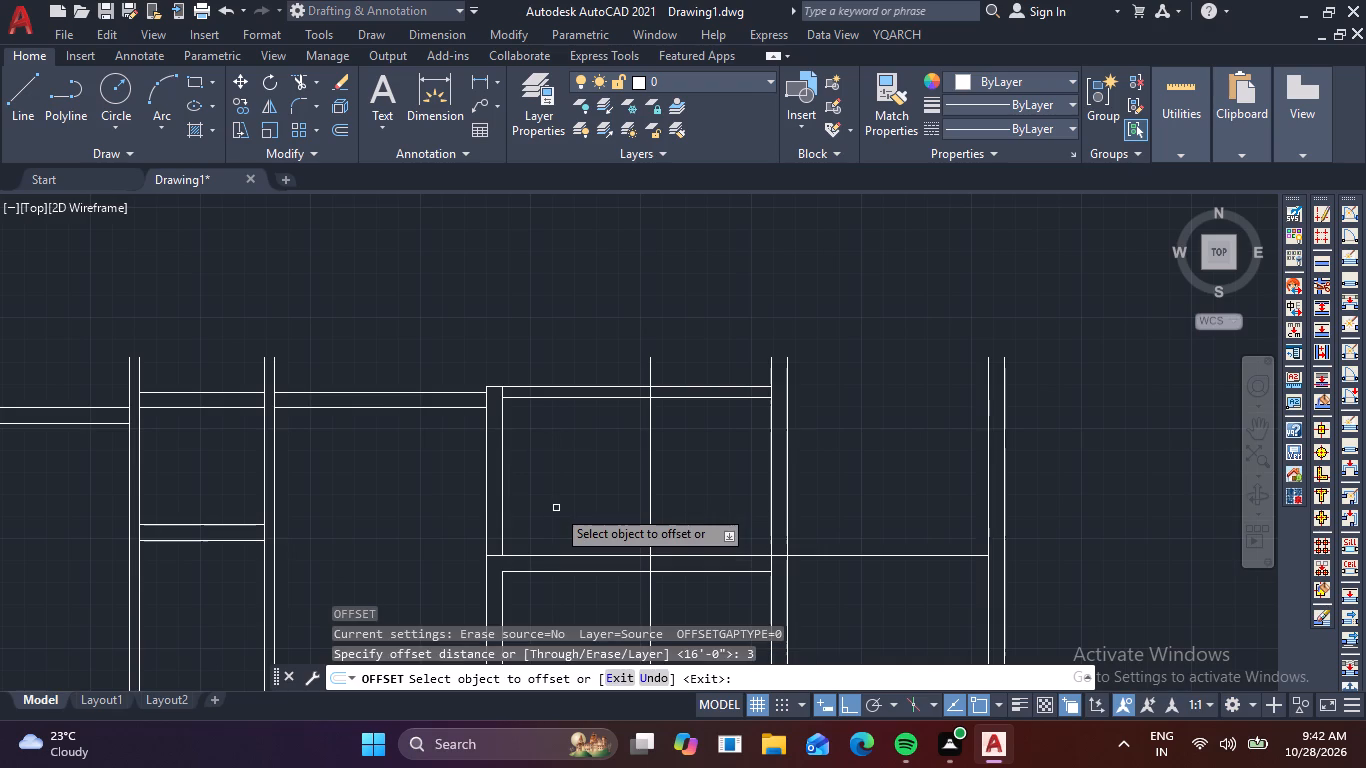
left_click(504, 500)
left_click(451, 504)
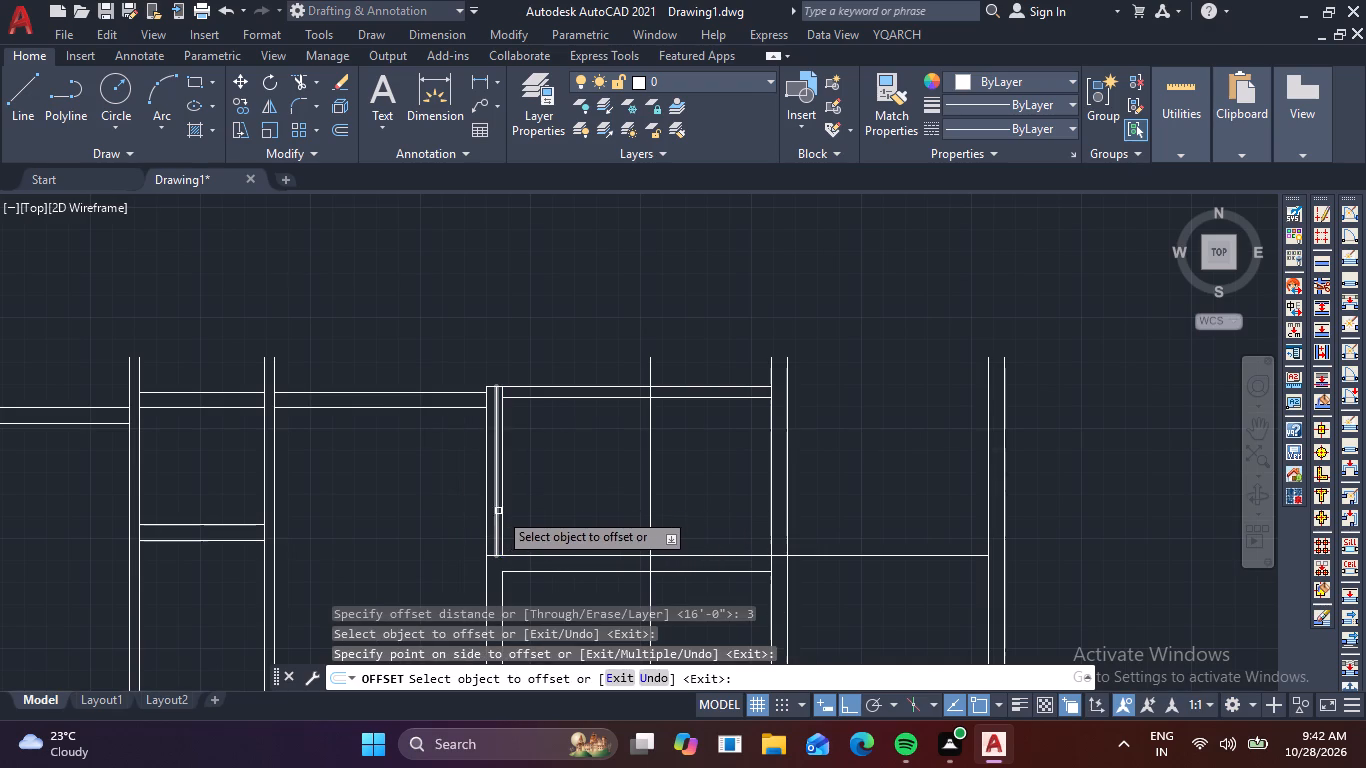
Delete the original inner face line of the fifth room's upper left wall, keeping the line offset 3" into the wall.
left_click(502, 511)
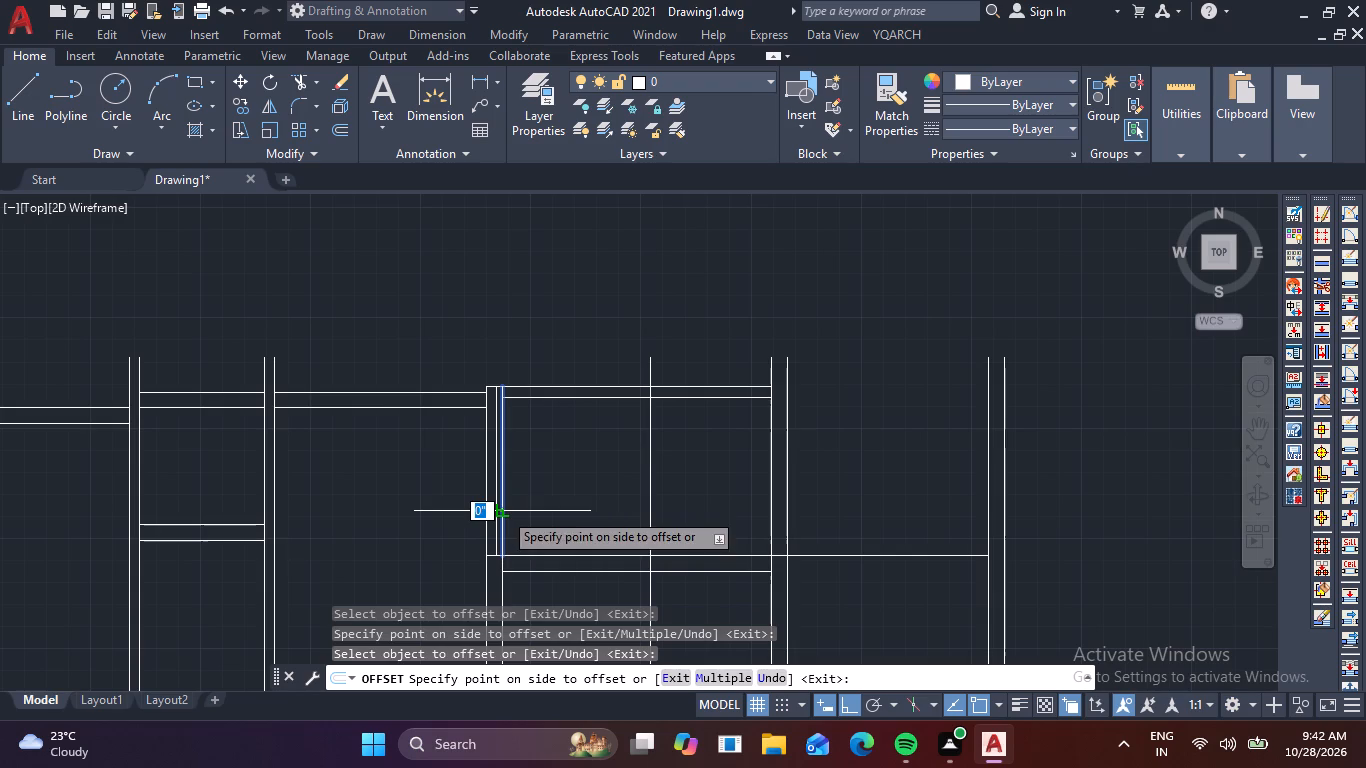
key("Escape")
left_click(503, 511)
key("Delete")
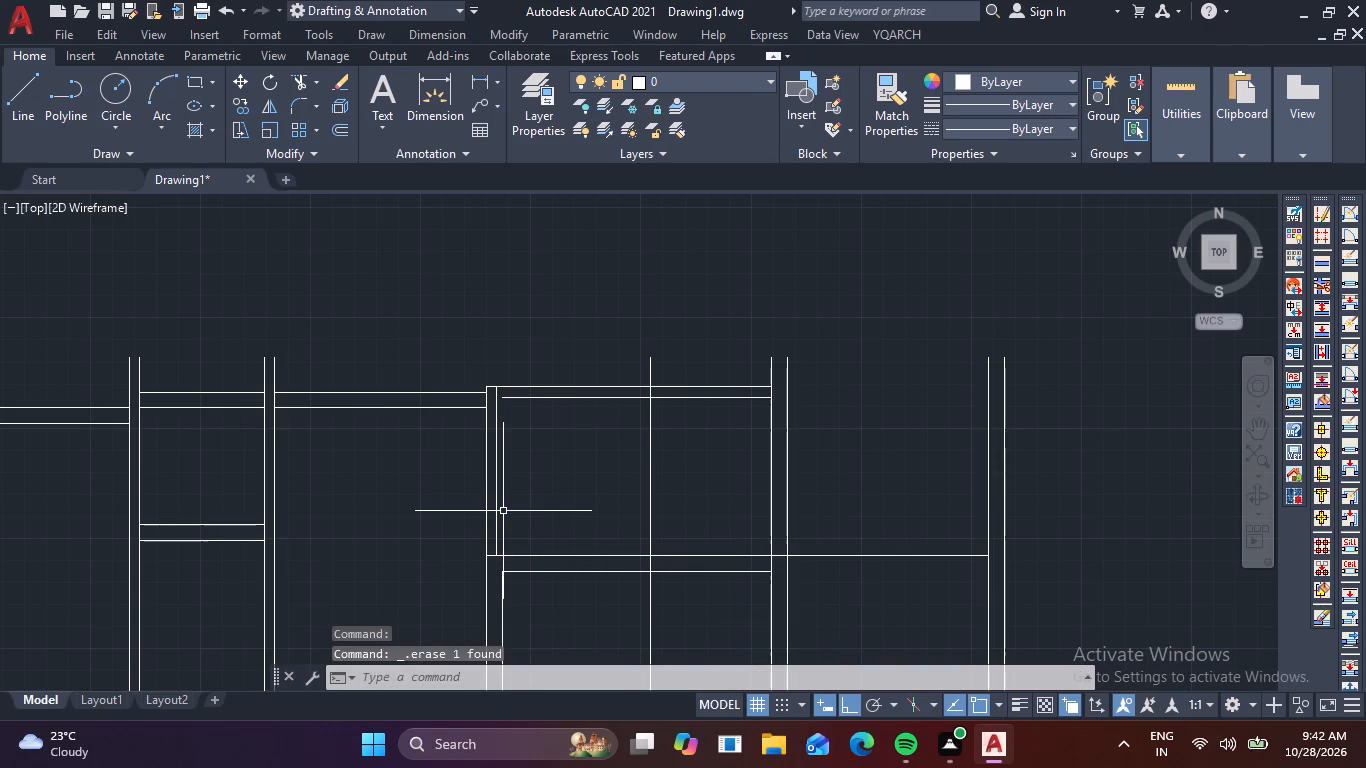
Offset the new inner face of the fifth room's upper left wall 6' to the right, into the room.
key("o")
key("Return")
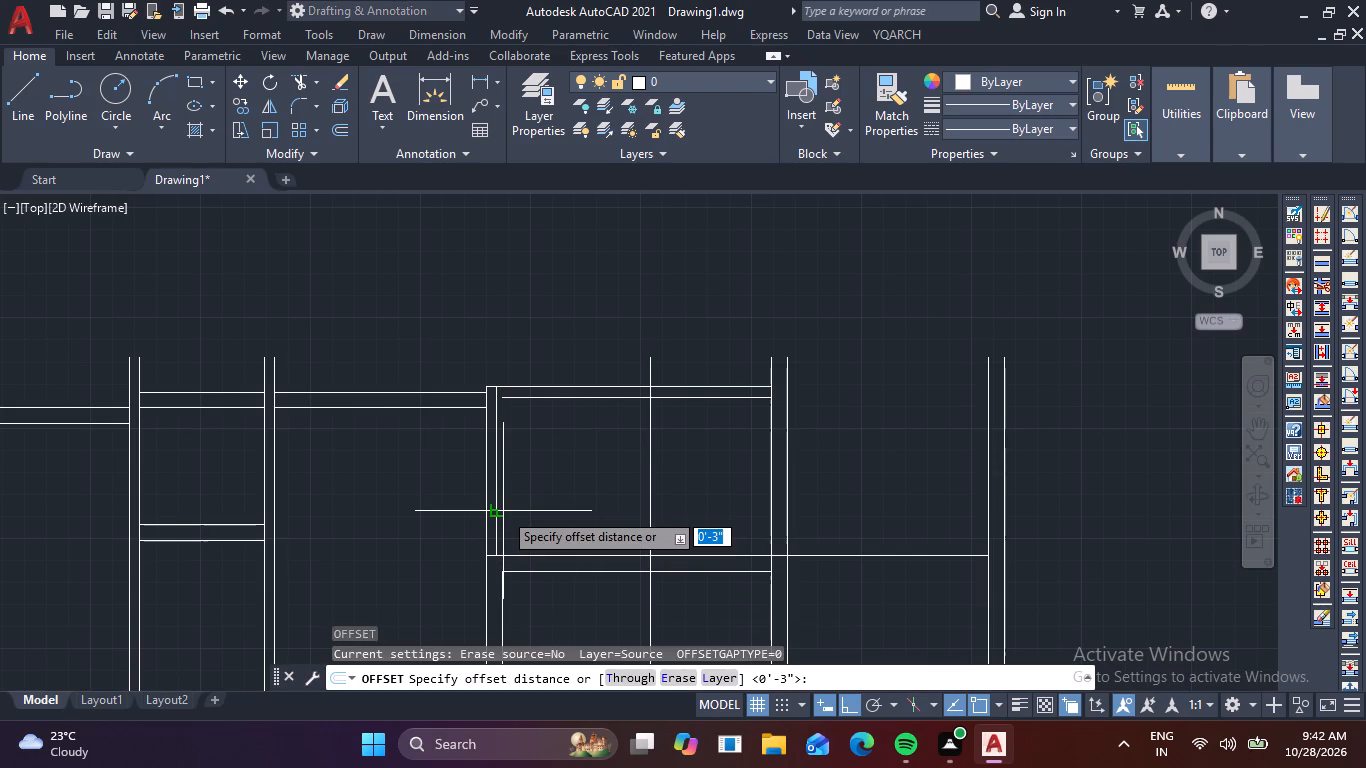
type("6'")
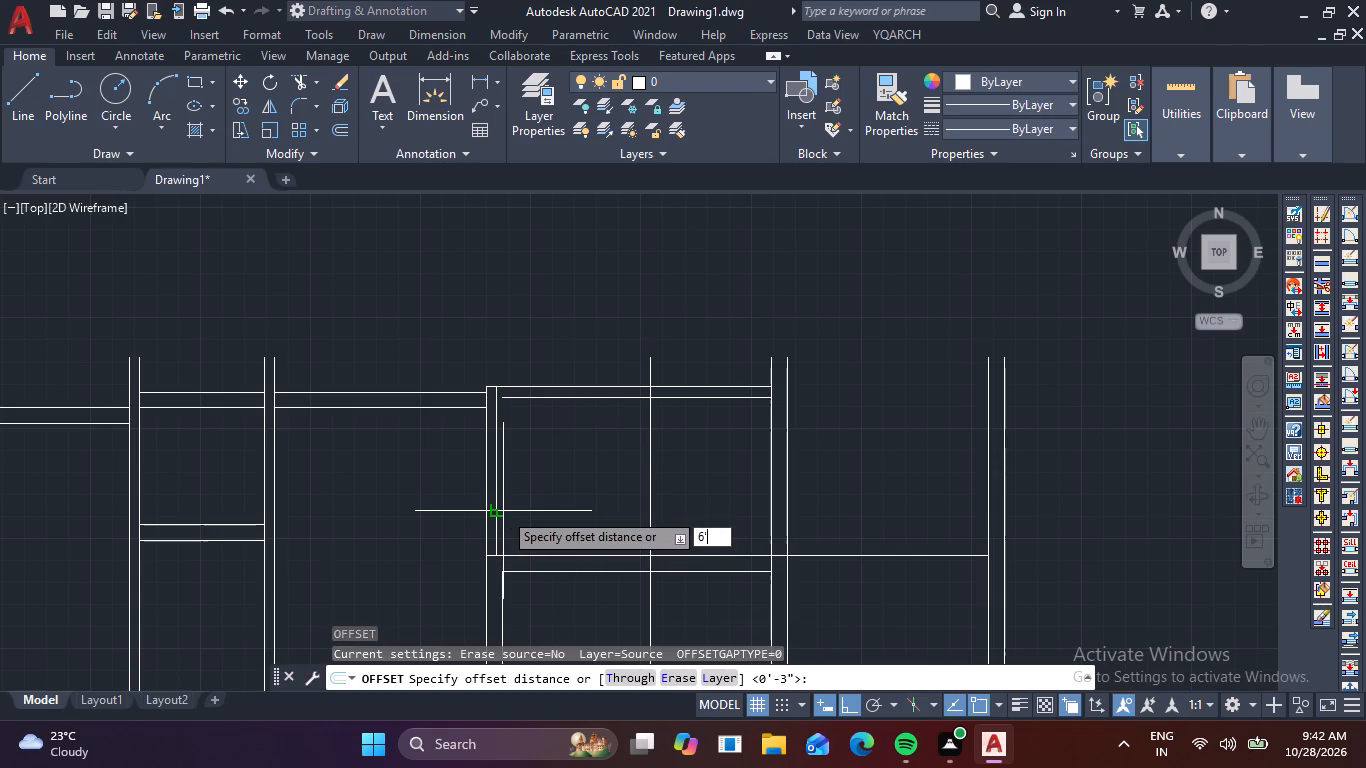
key("Return")
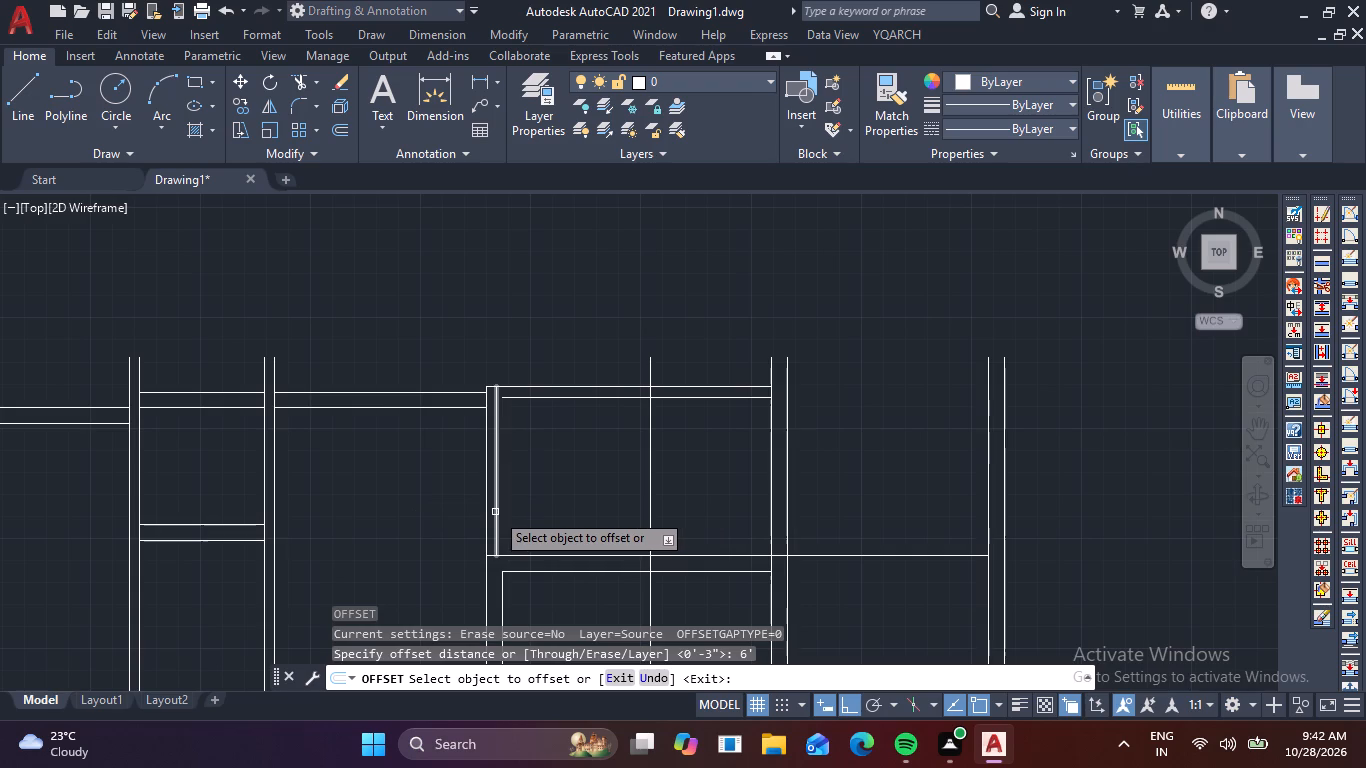
left_click(495, 512)
left_click(572, 516)
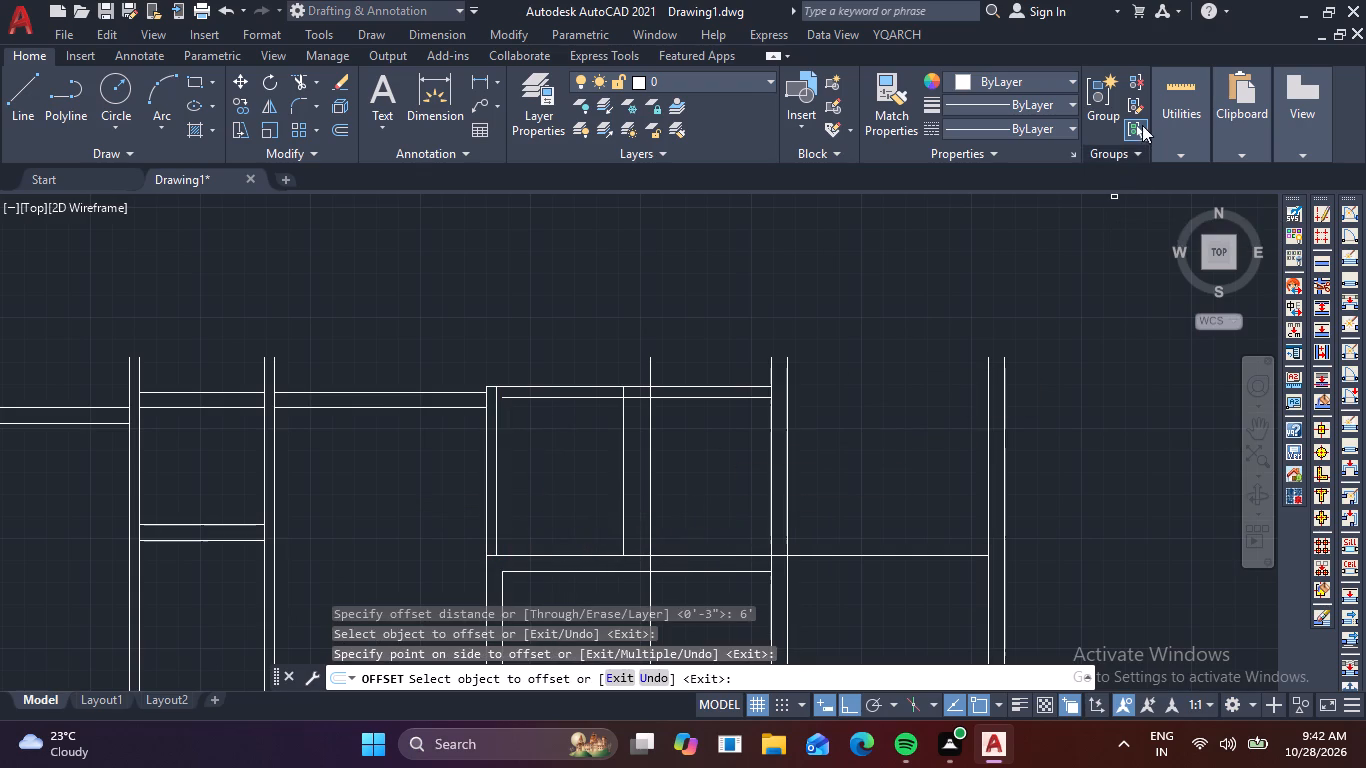
Measure the distances around the new vertical line in the upper part of the fifth room.
left_click(1169, 132)
left_click(1180, 175)
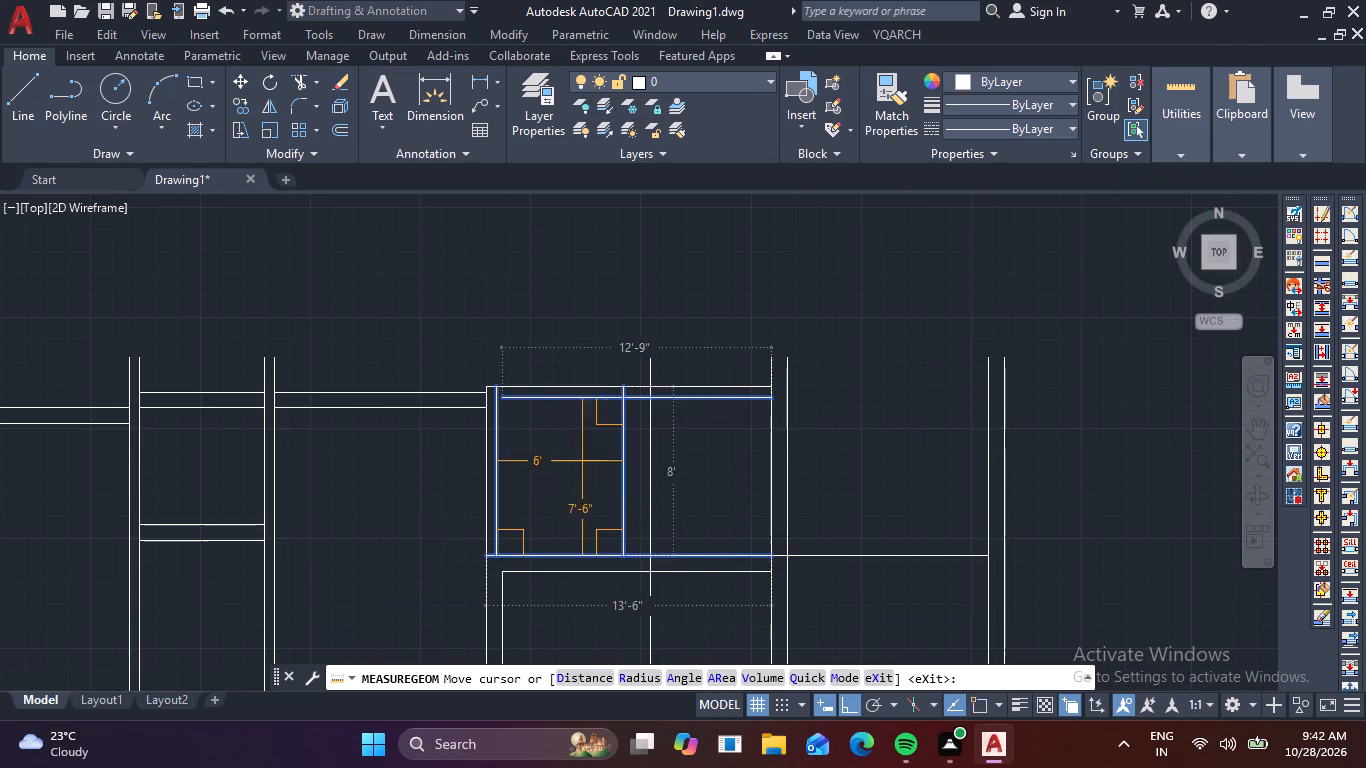
scroll(647, 448, "up", 5)
scroll(609, 441, "down", 6)
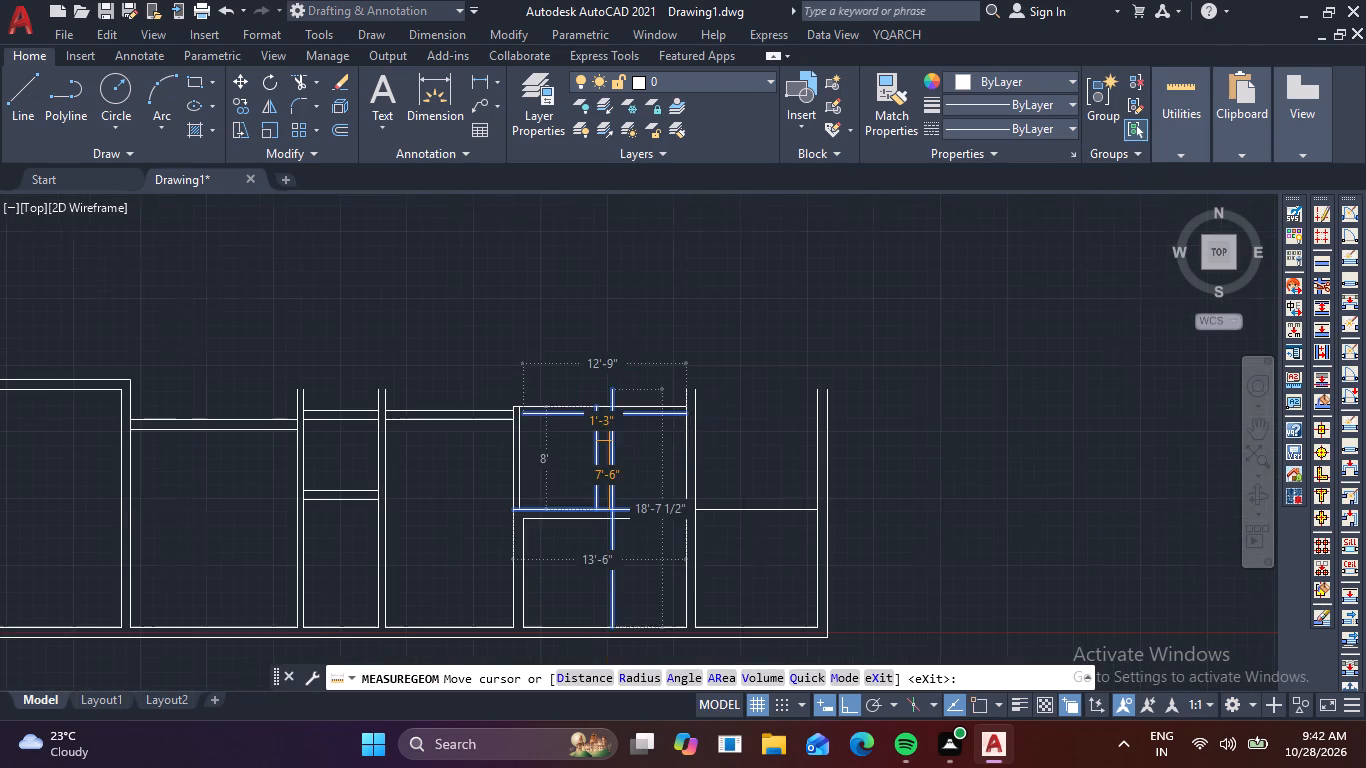
key("Escape")
key("Escape")
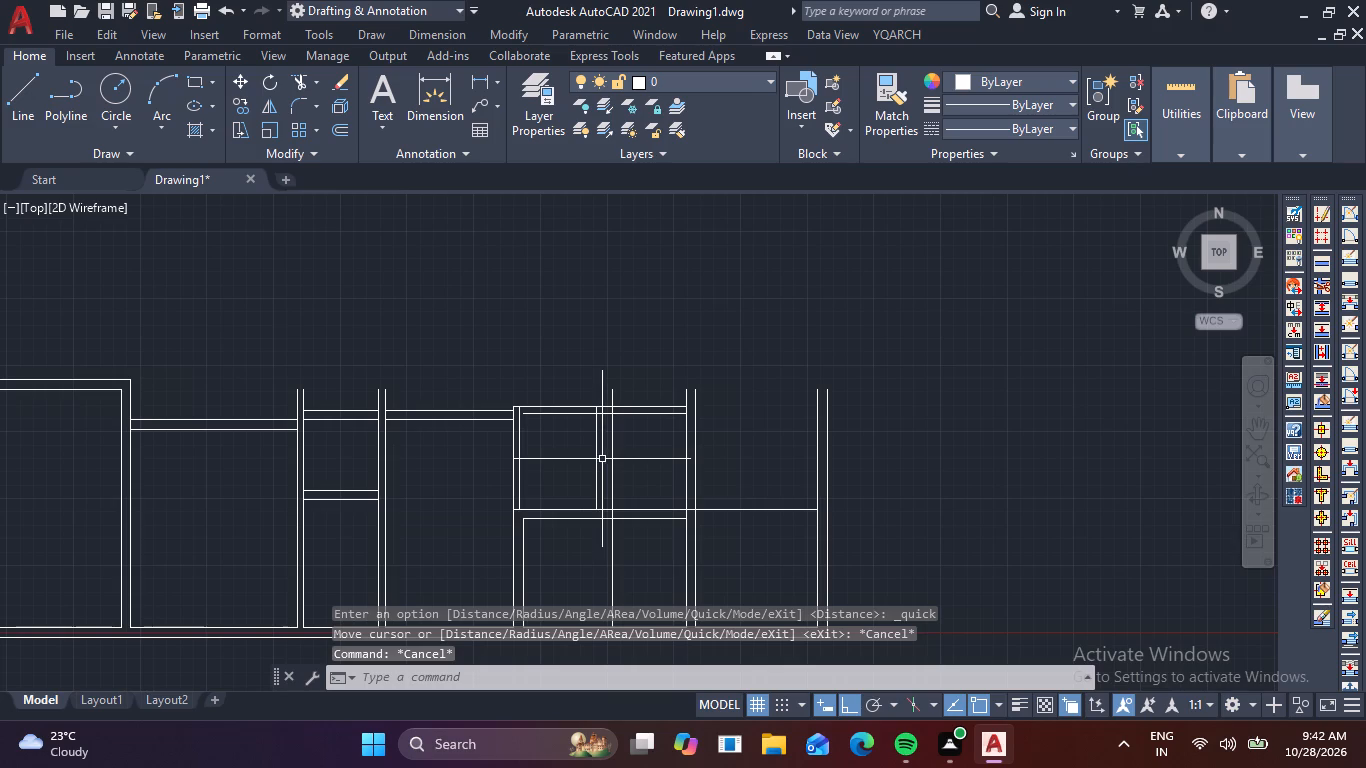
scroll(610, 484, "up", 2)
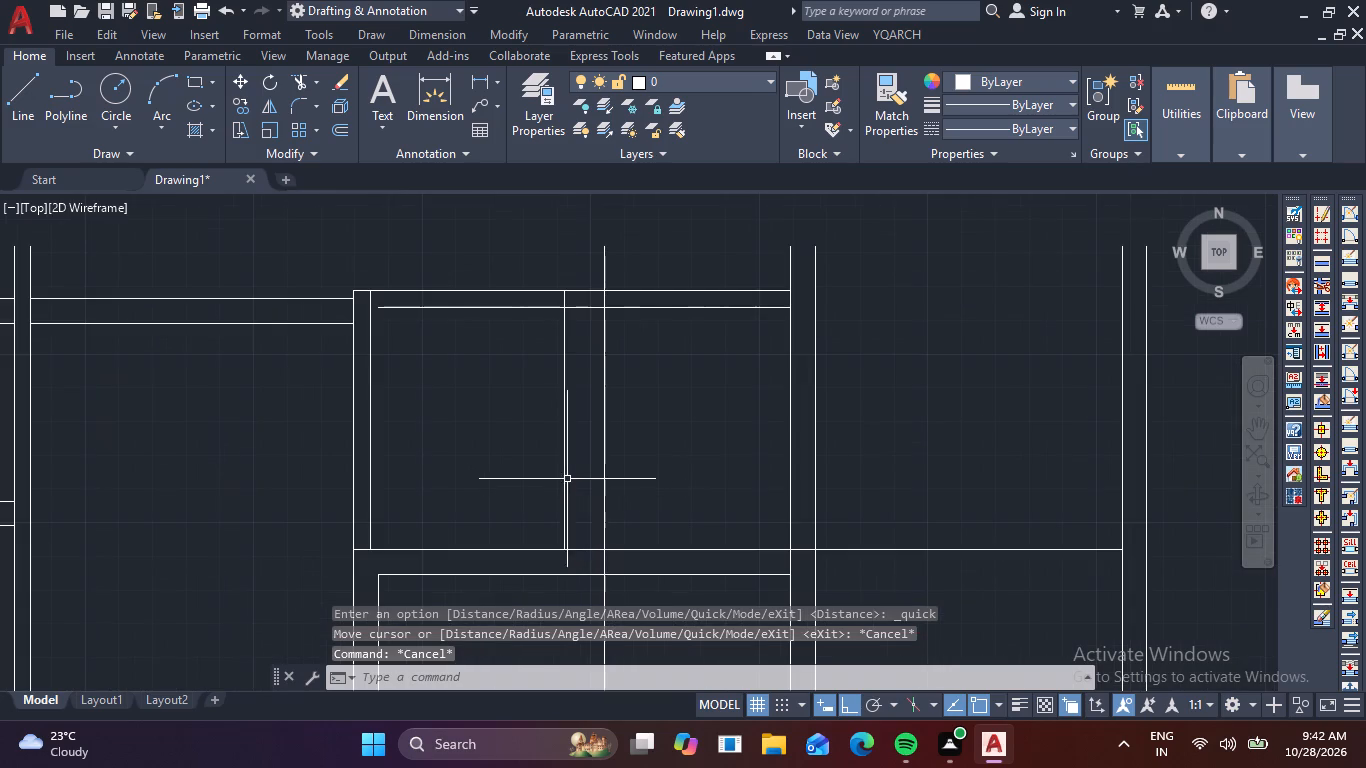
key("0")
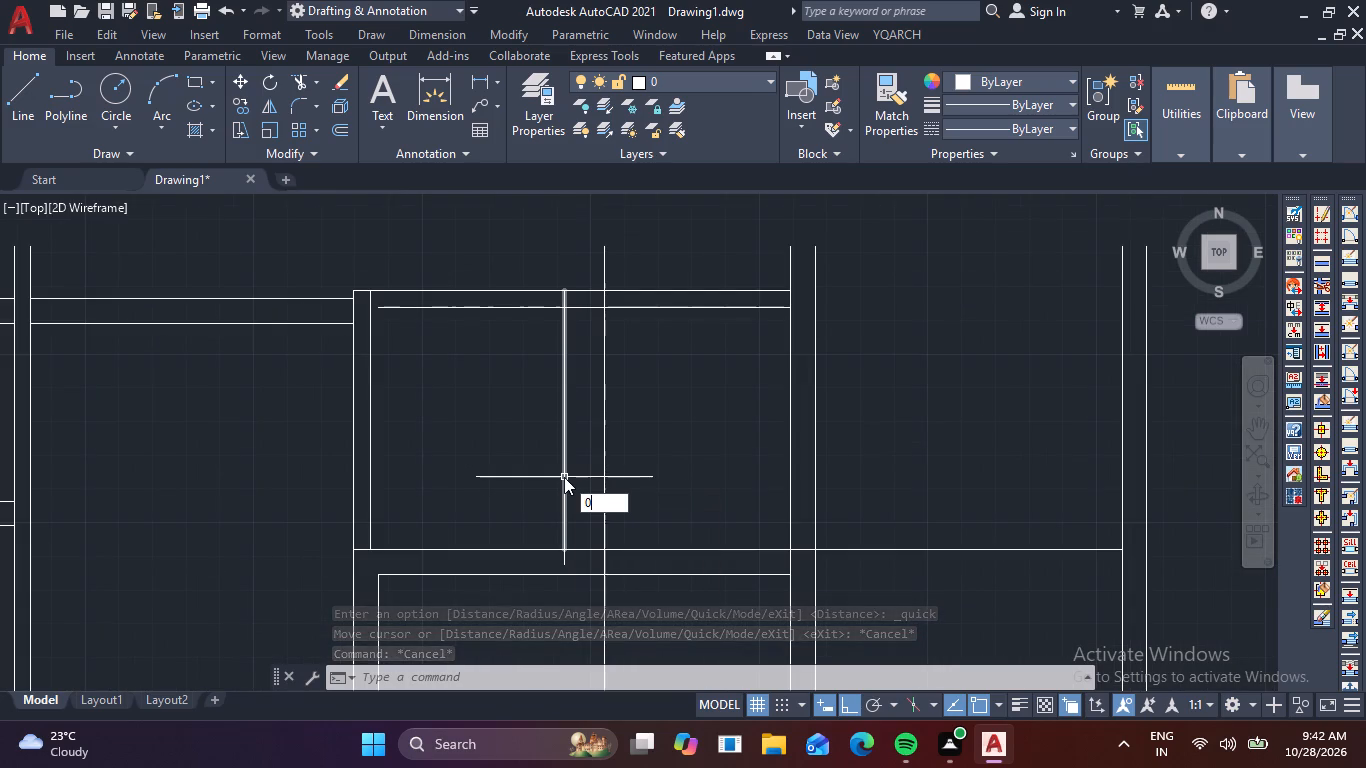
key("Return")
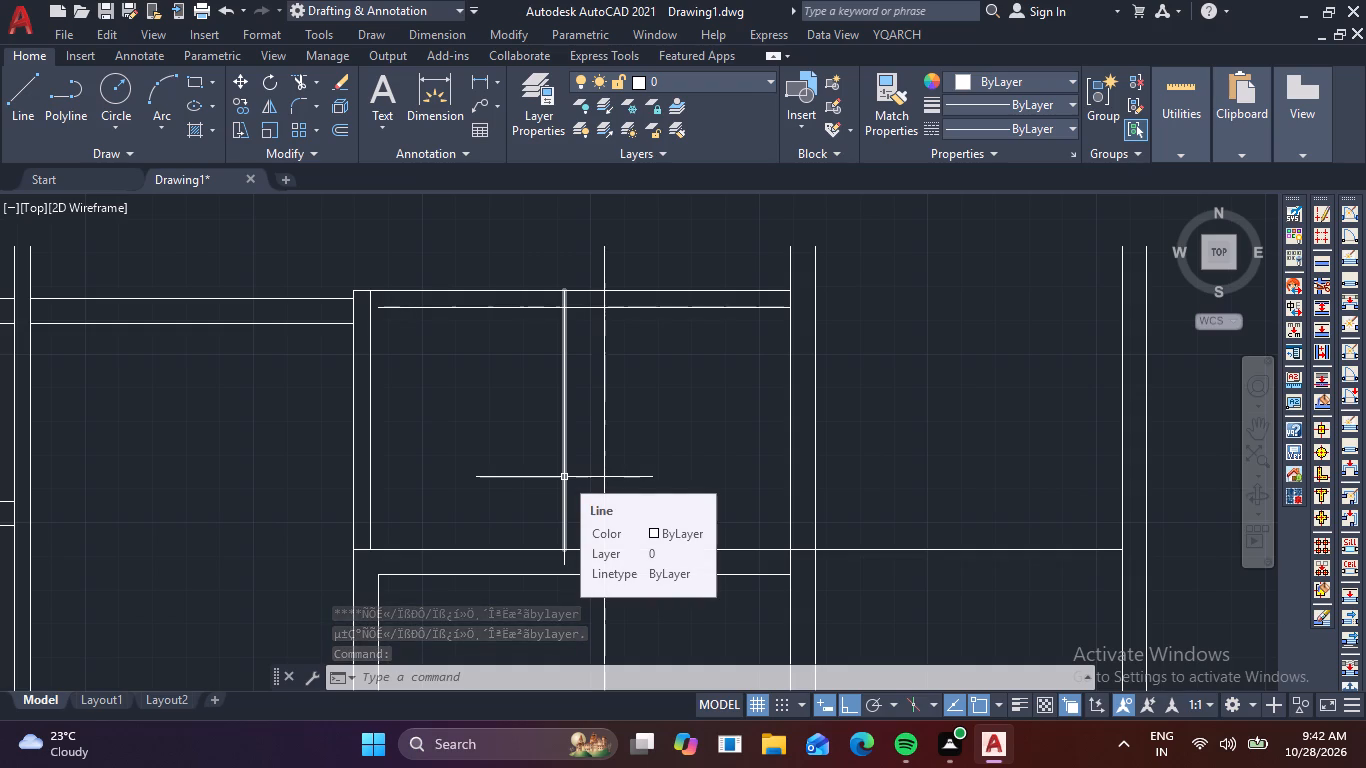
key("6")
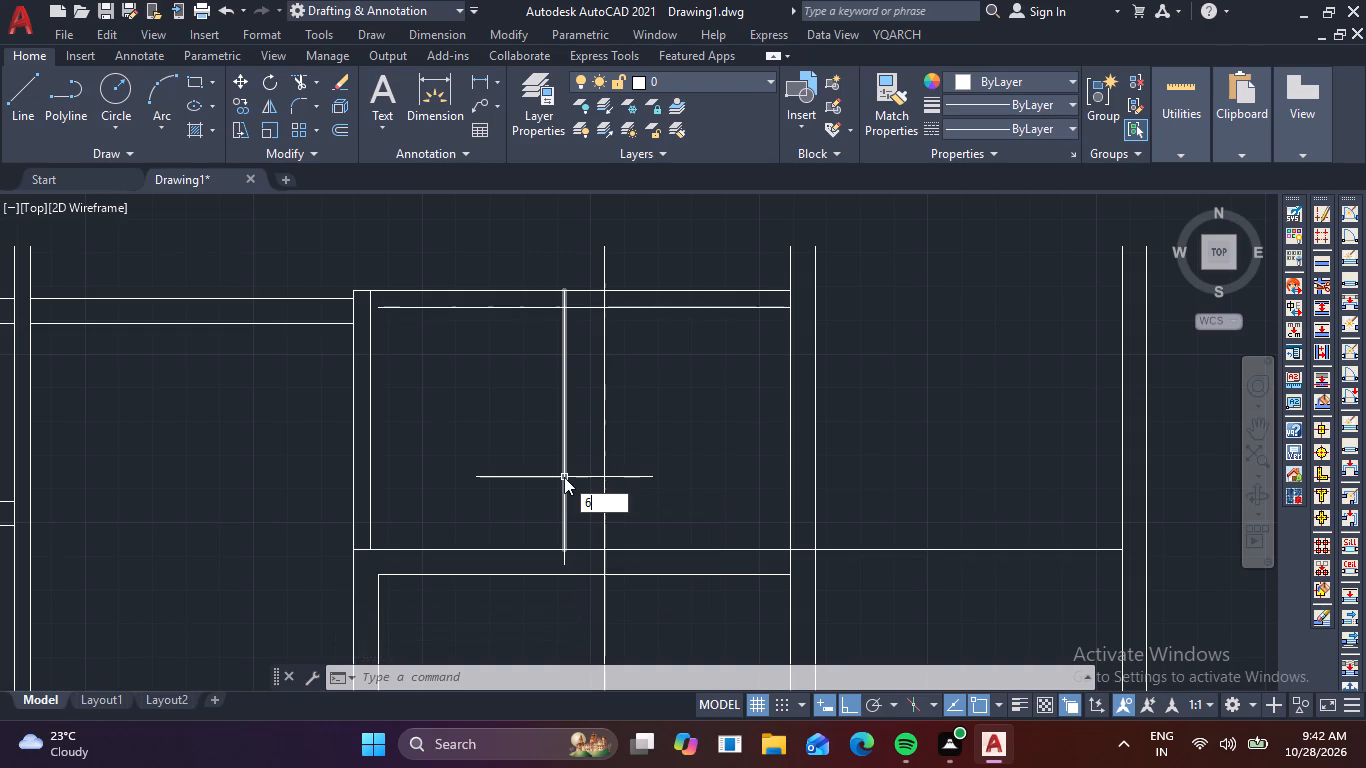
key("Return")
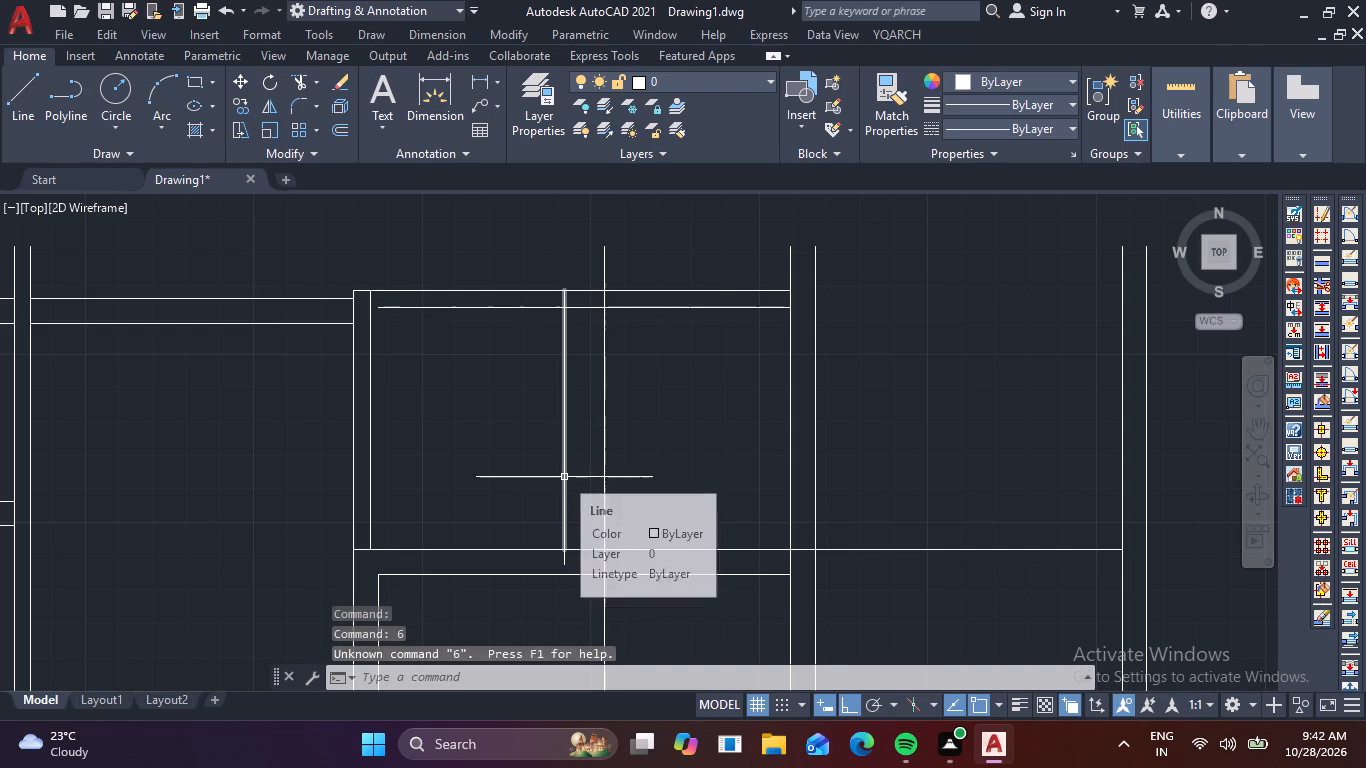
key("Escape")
Offset the new vertical partition line in the fifth room's upper part 6" to the right.
key("o")
key("Return")
key("6")
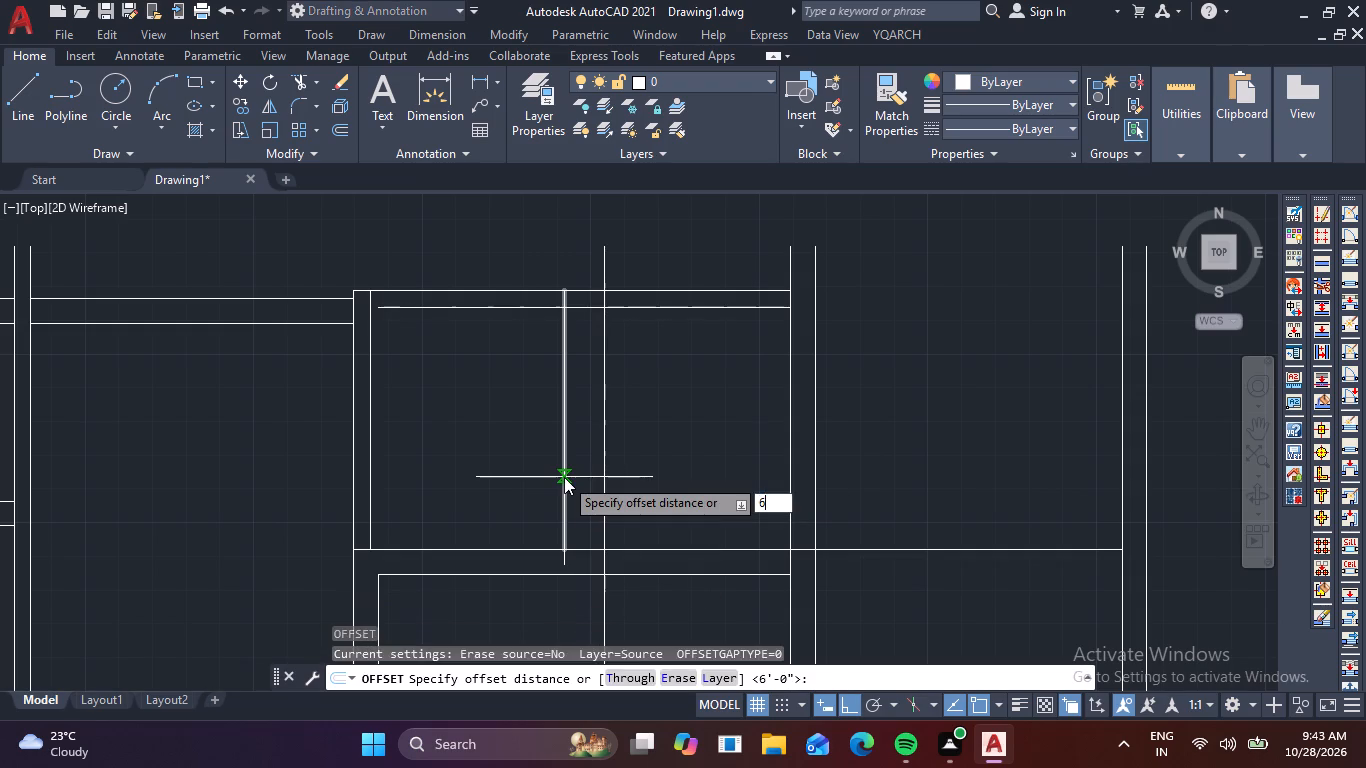
key("Return")
left_click(564, 477)
left_click(593, 469)
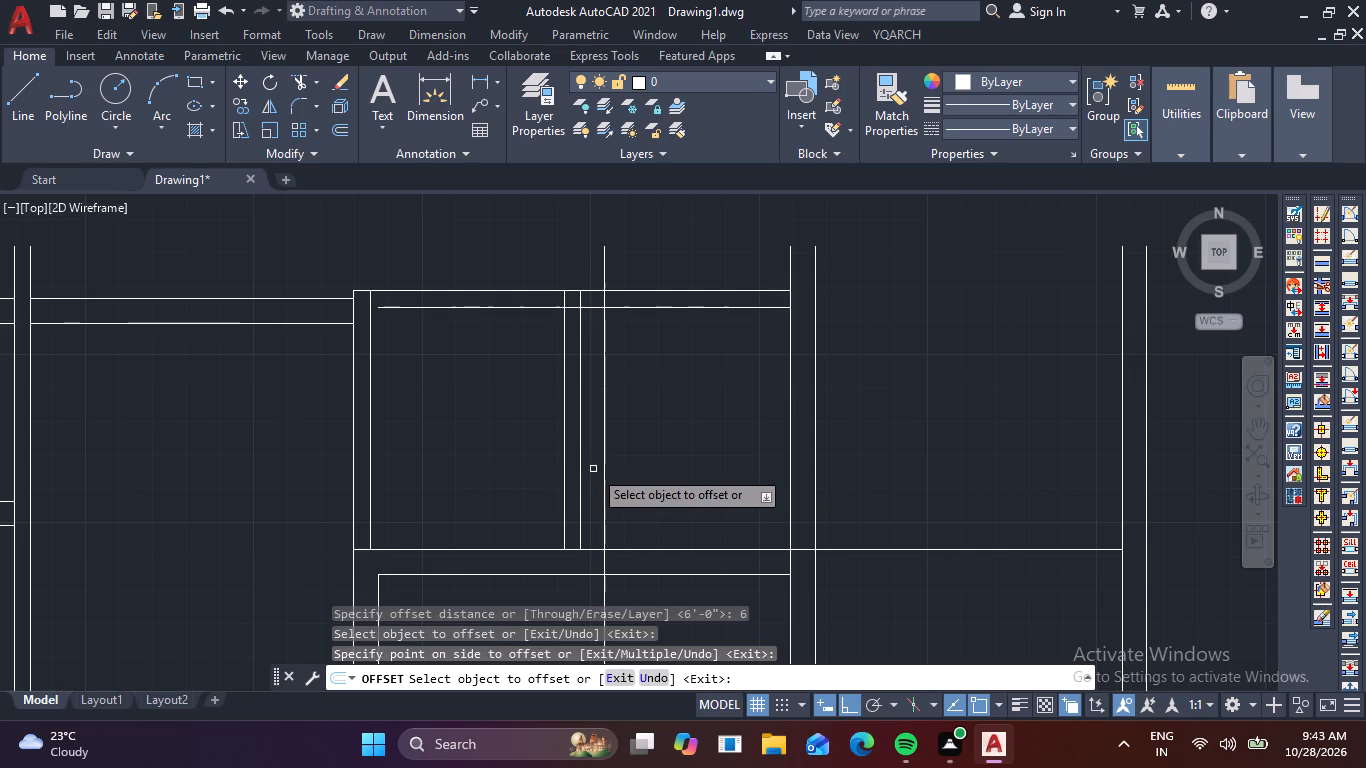
key("Escape")
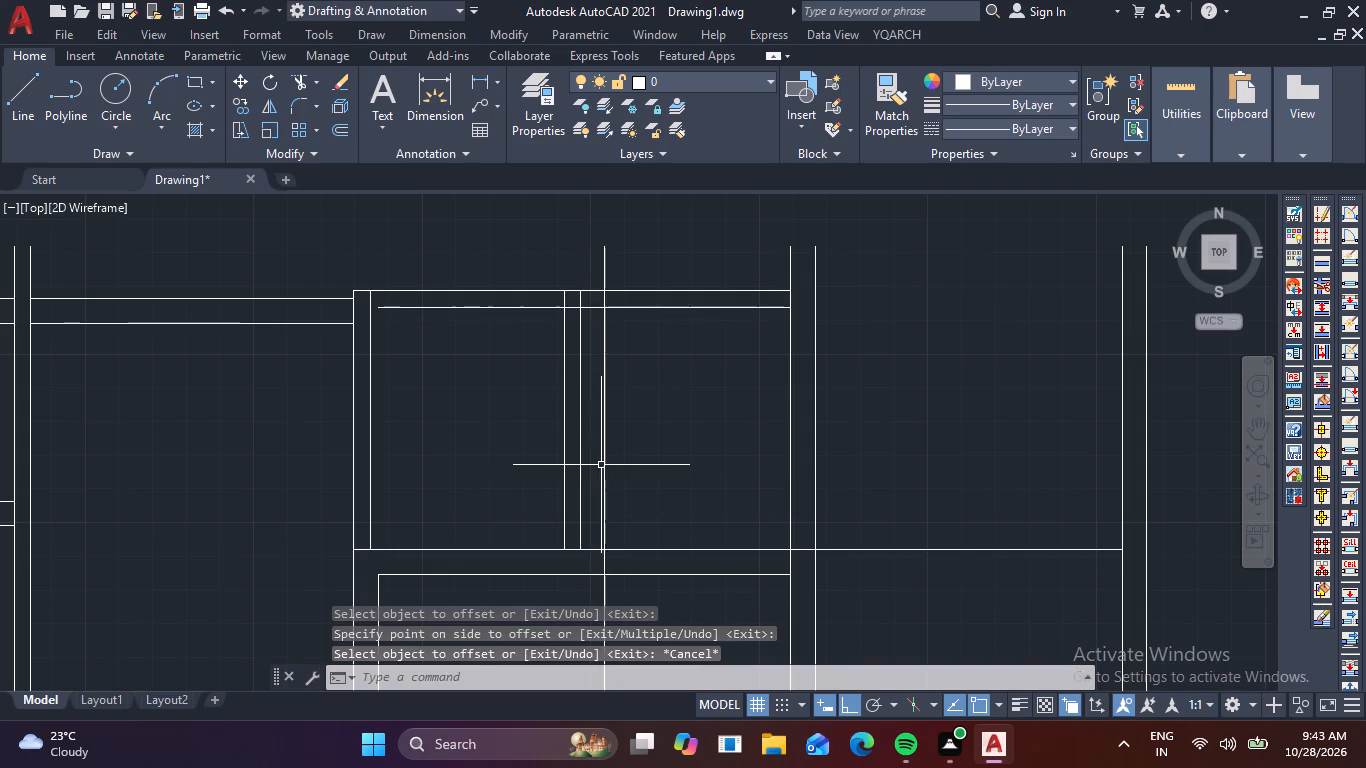
Delete the long vertical line just right of the new 6" partition in the fifth room.
left_click(604, 465)
key("Delete")
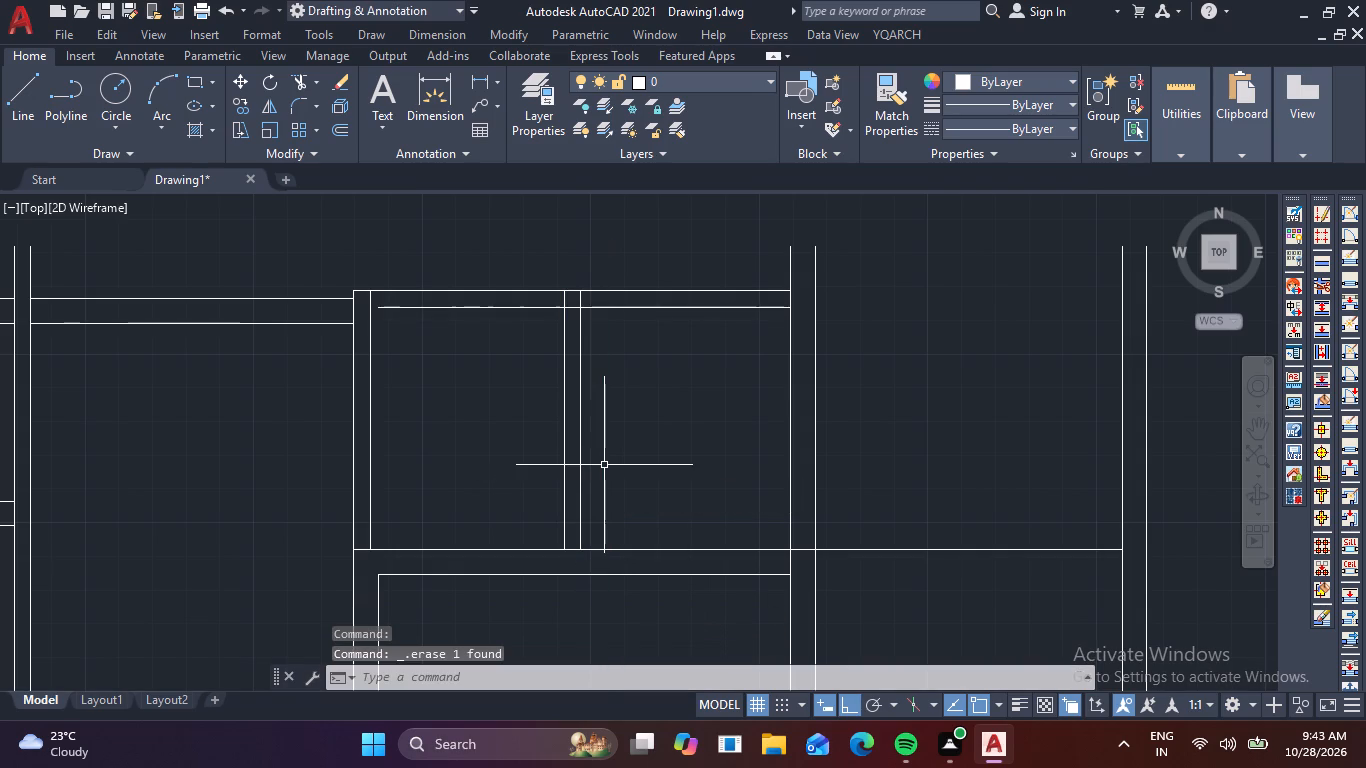
Trim away the top wall right of the new partition and the upper wall between the fifth and sixth rooms.
type("tr")
key("space")
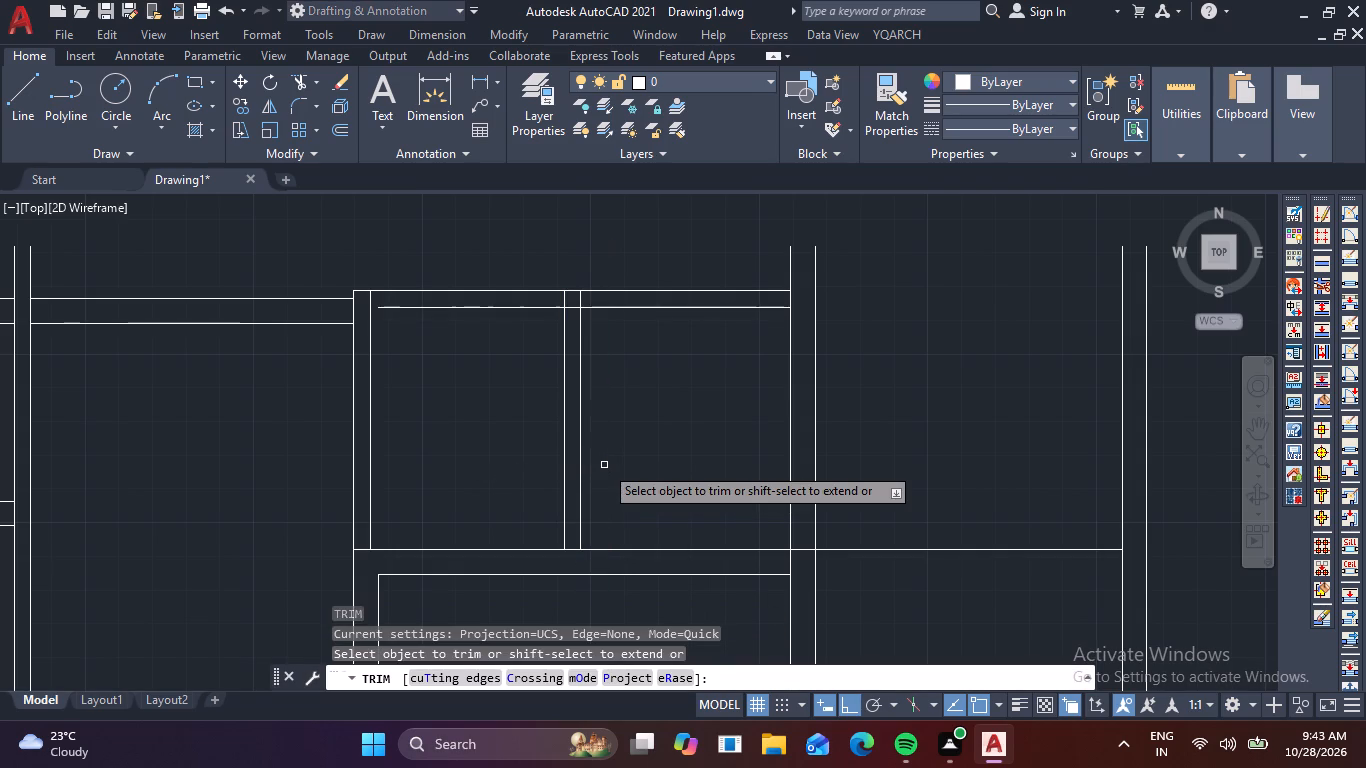
left_click_drag(617, 462, 873, 422)
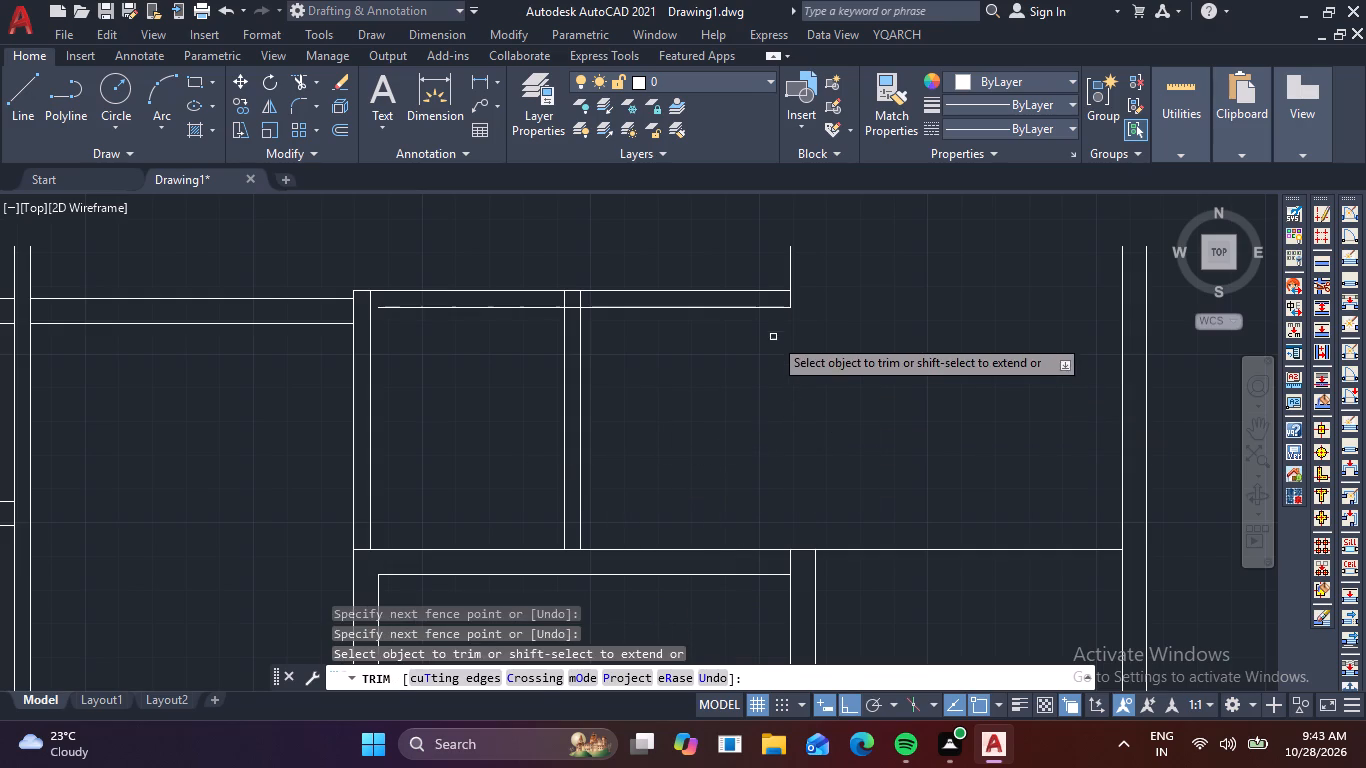
left_click_drag(750, 257, 738, 286)
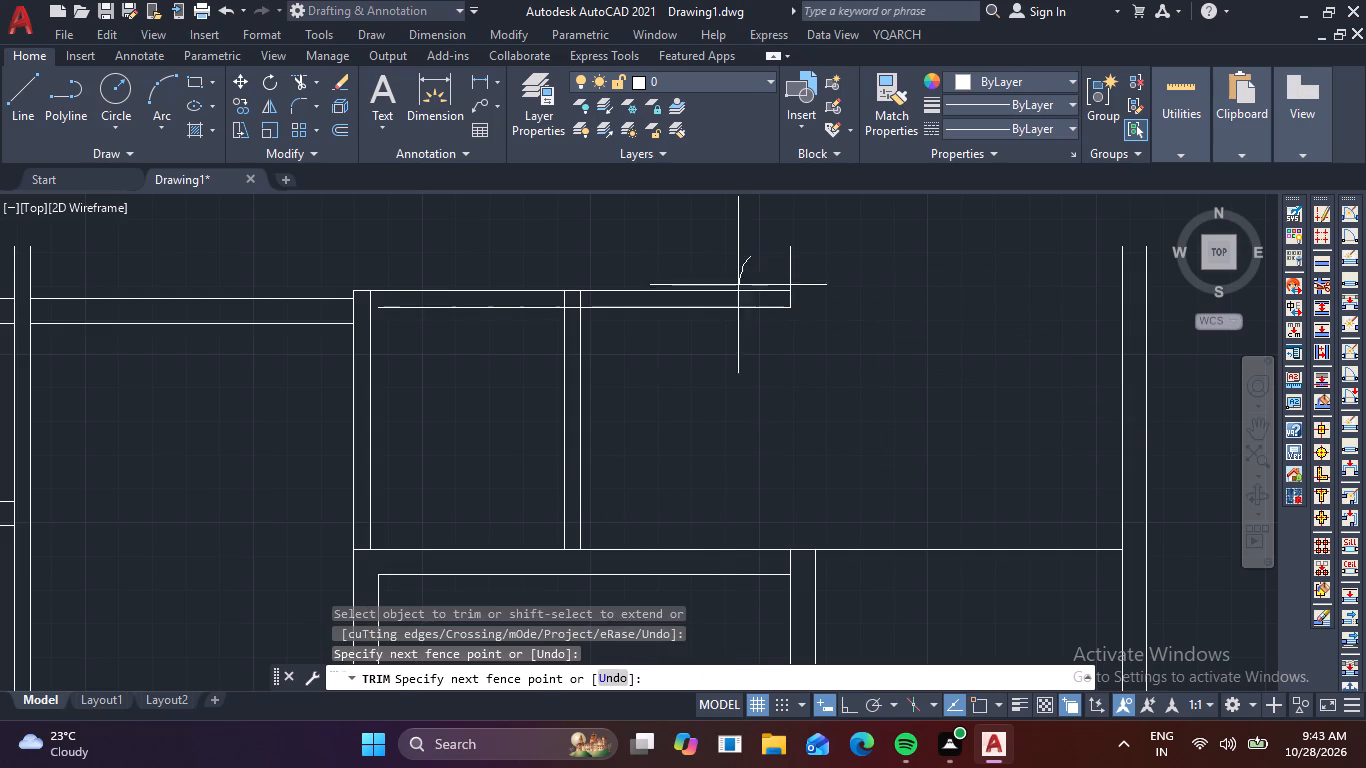
left_click_drag(738, 286, 730, 339)
left_click_drag(743, 287, 827, 293)
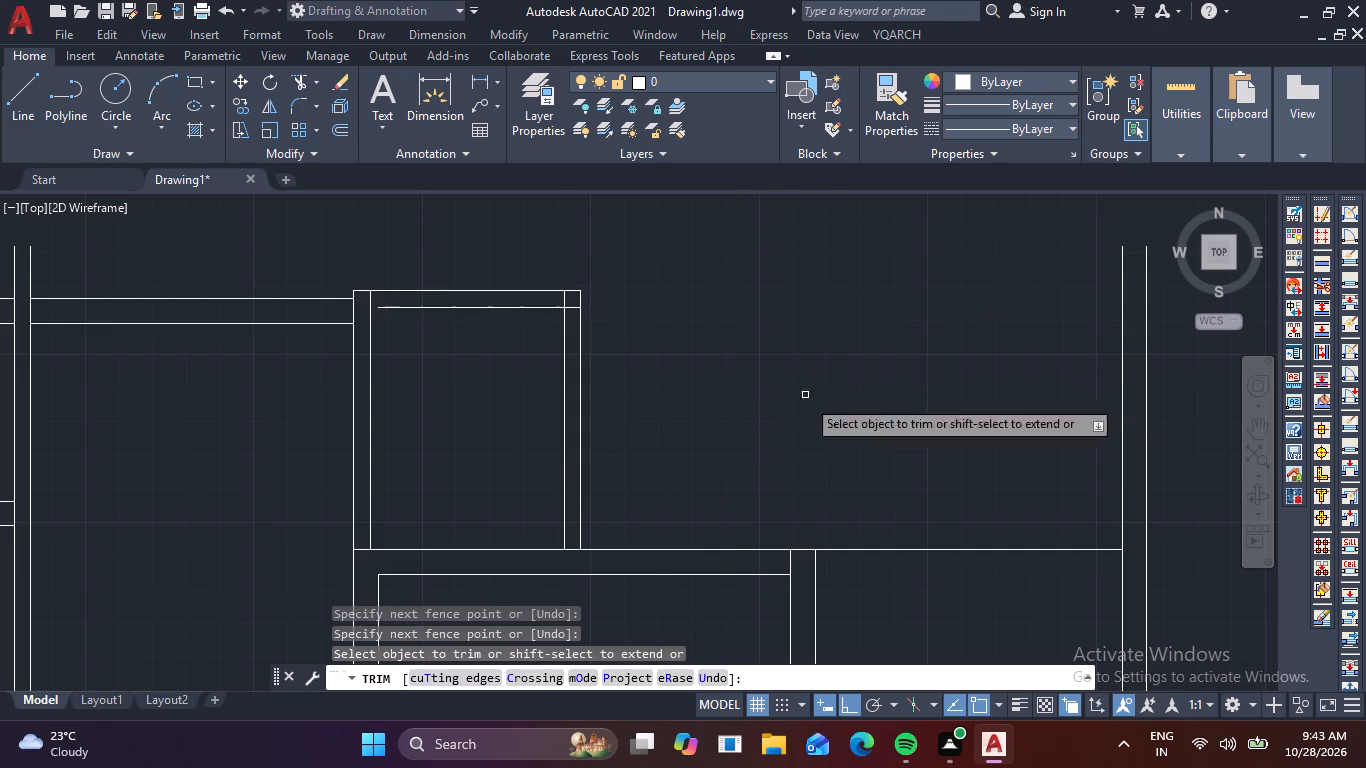
key("Escape")
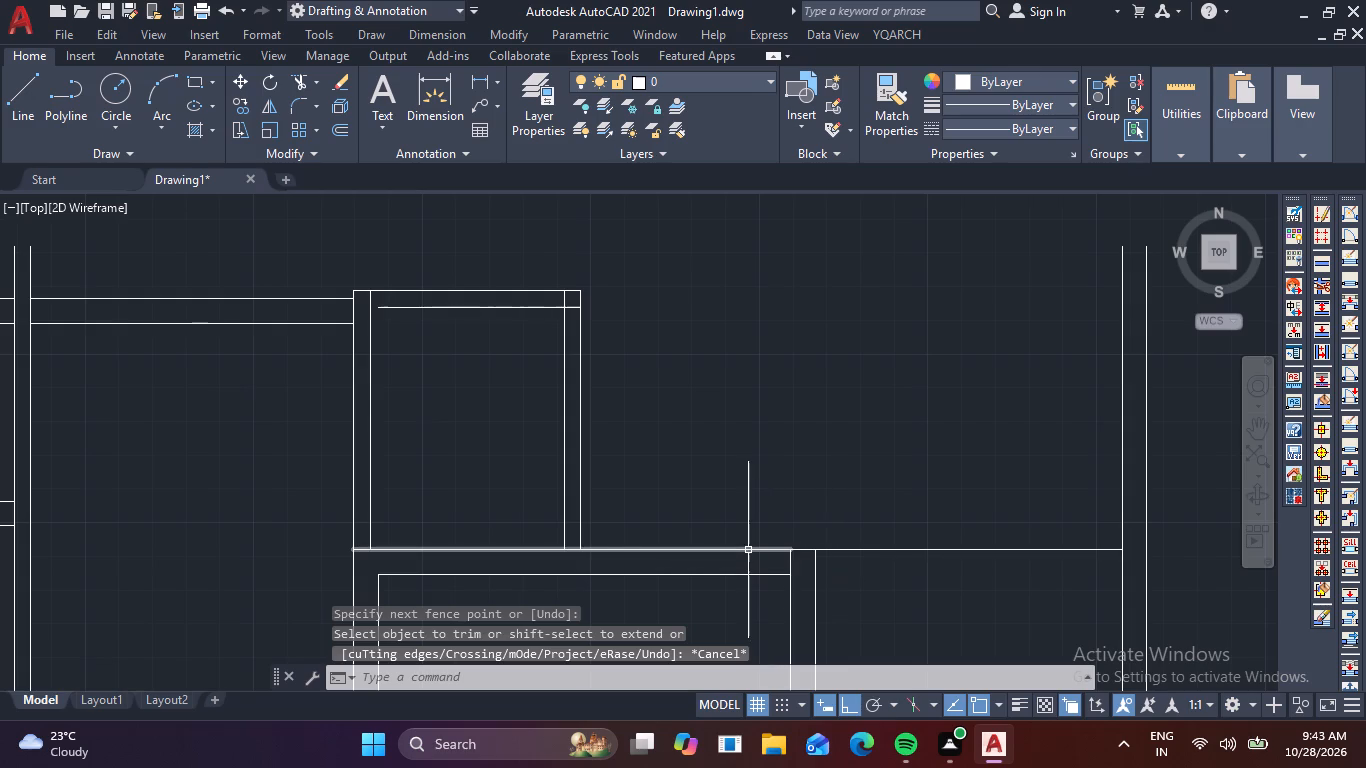
key("Escape")
key("Escape")
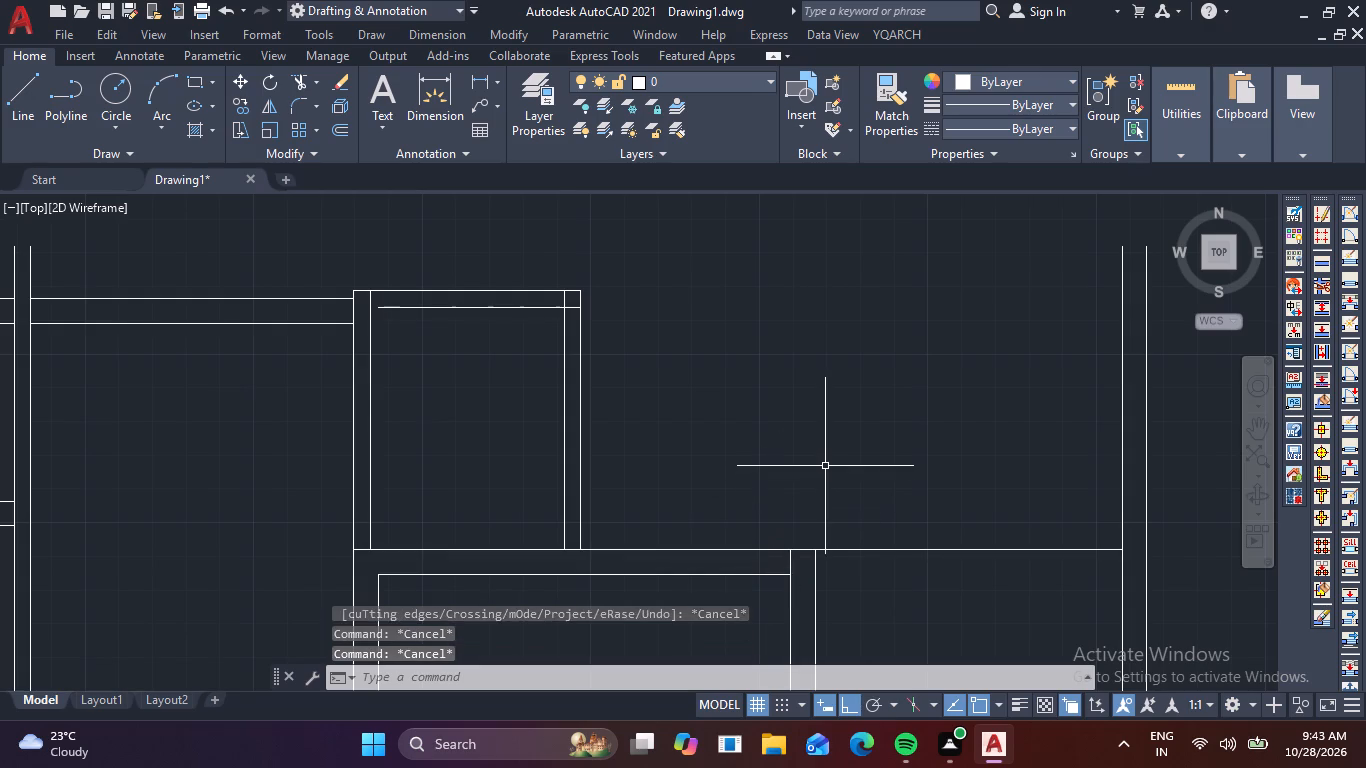
key("Escape")
key("Escape")
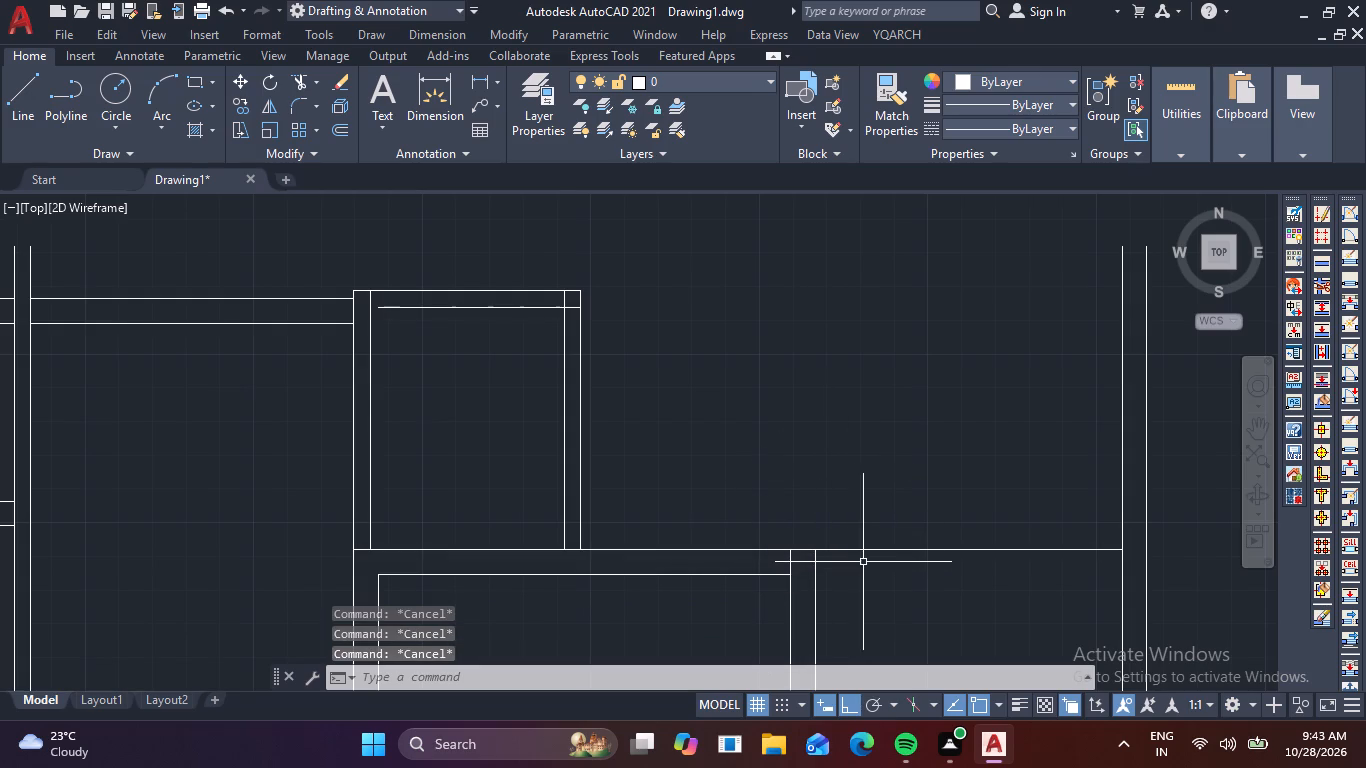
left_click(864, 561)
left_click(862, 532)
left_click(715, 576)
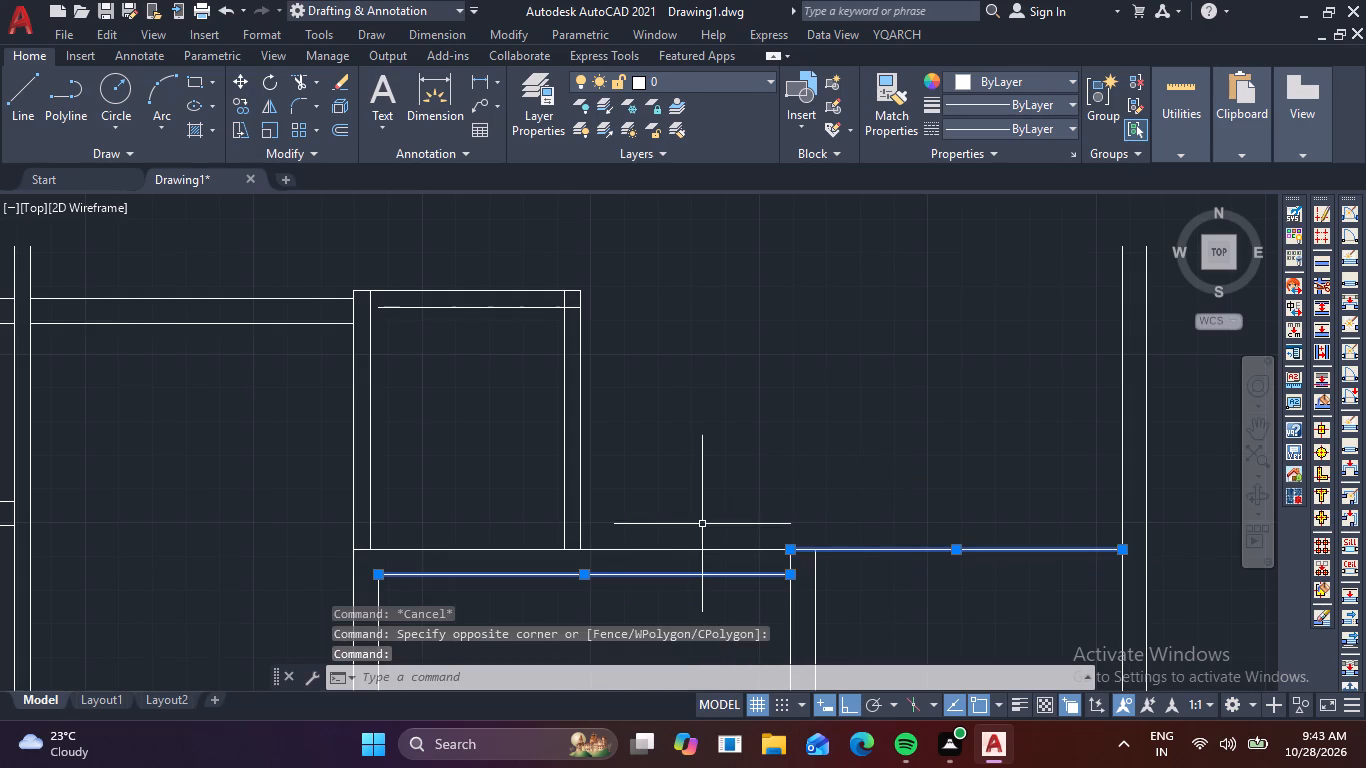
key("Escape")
Join the two collinear horizontal lines along the upper face of the fifth and sixth rooms' lower part into one line.
left_click(870, 566)
left_click(829, 507)
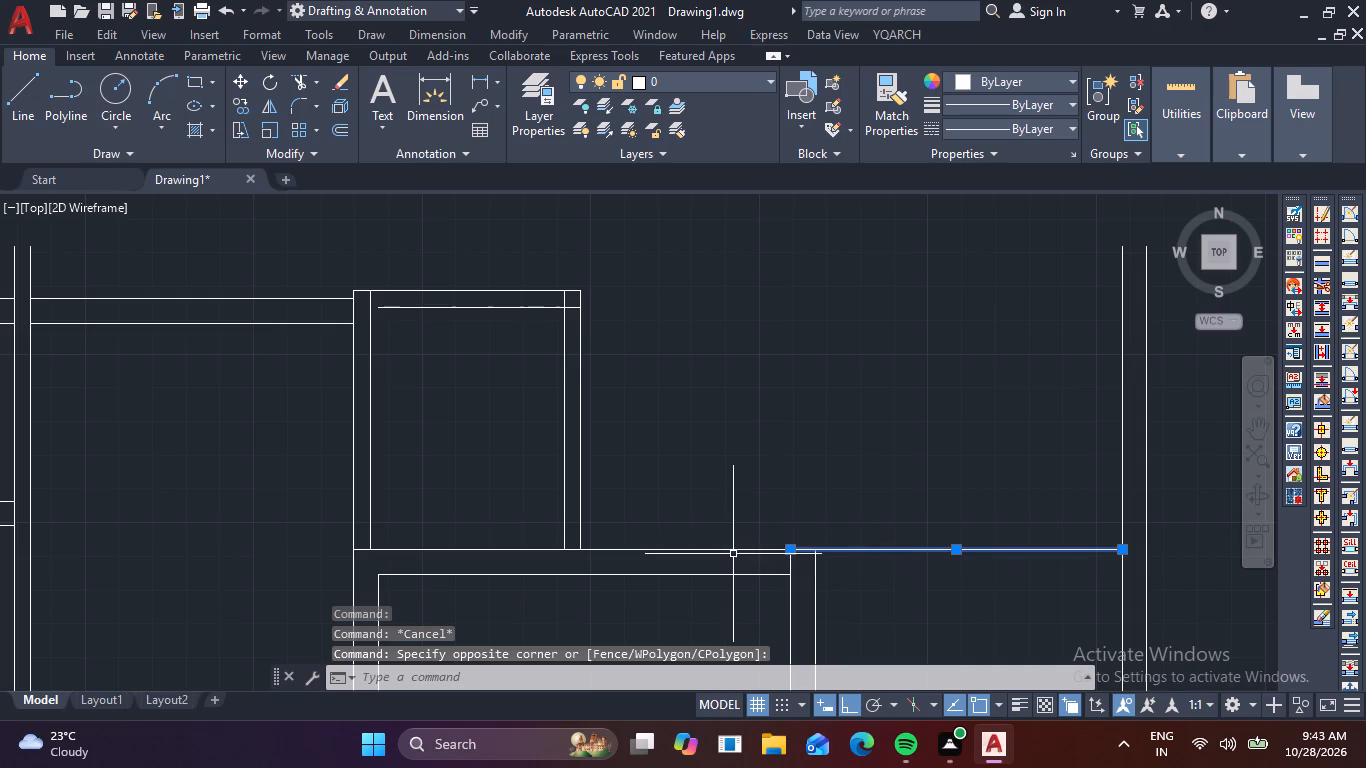
left_click(732, 548)
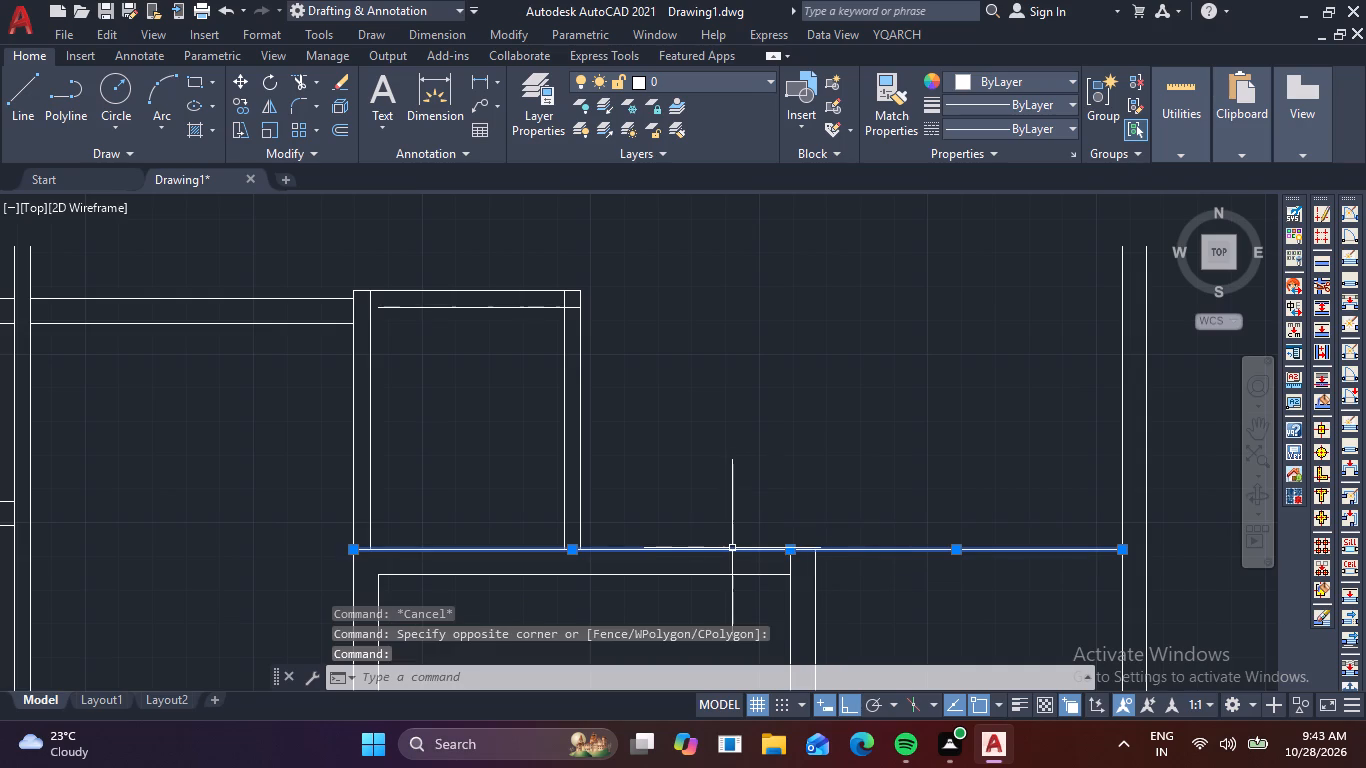
key("j")
key("space")
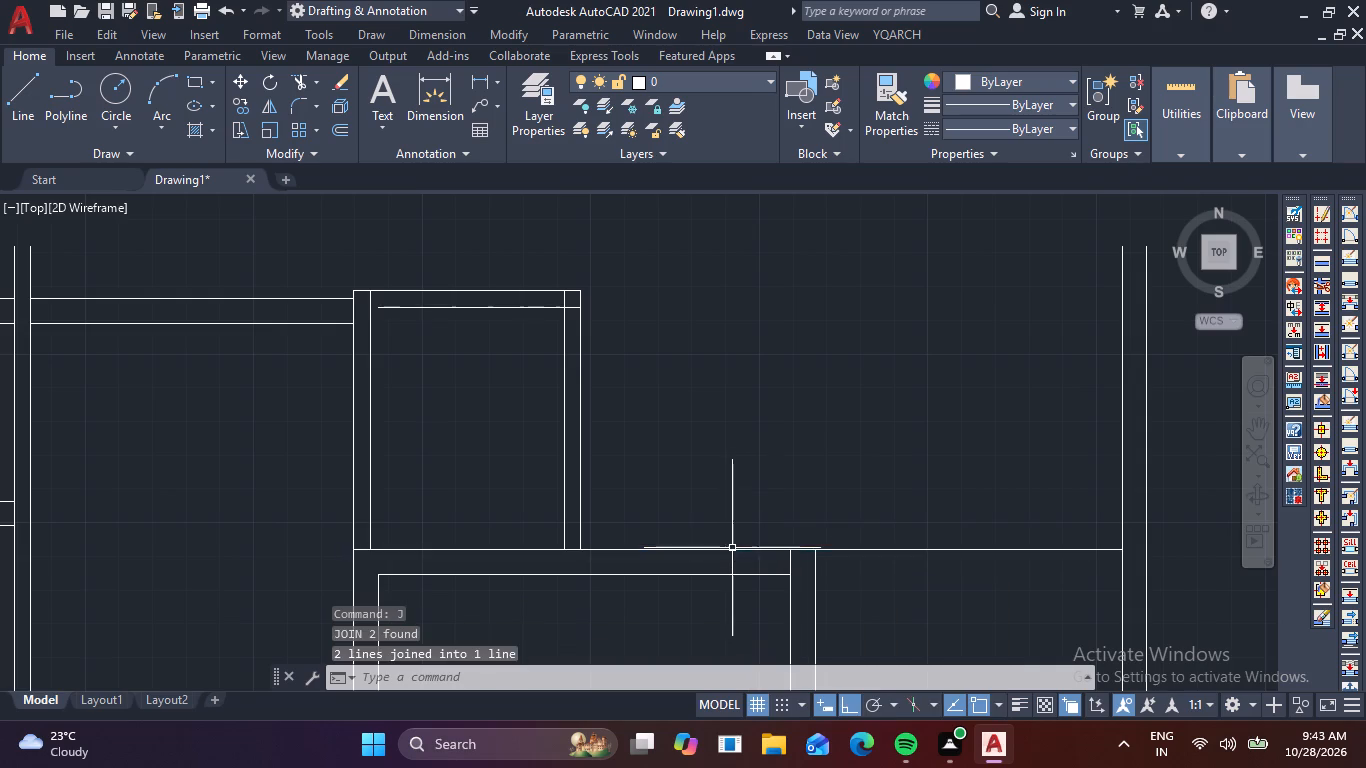
Trim the joined horizontal line between the two faces of the new partition where it meets the horizontal wall.
type("tr")
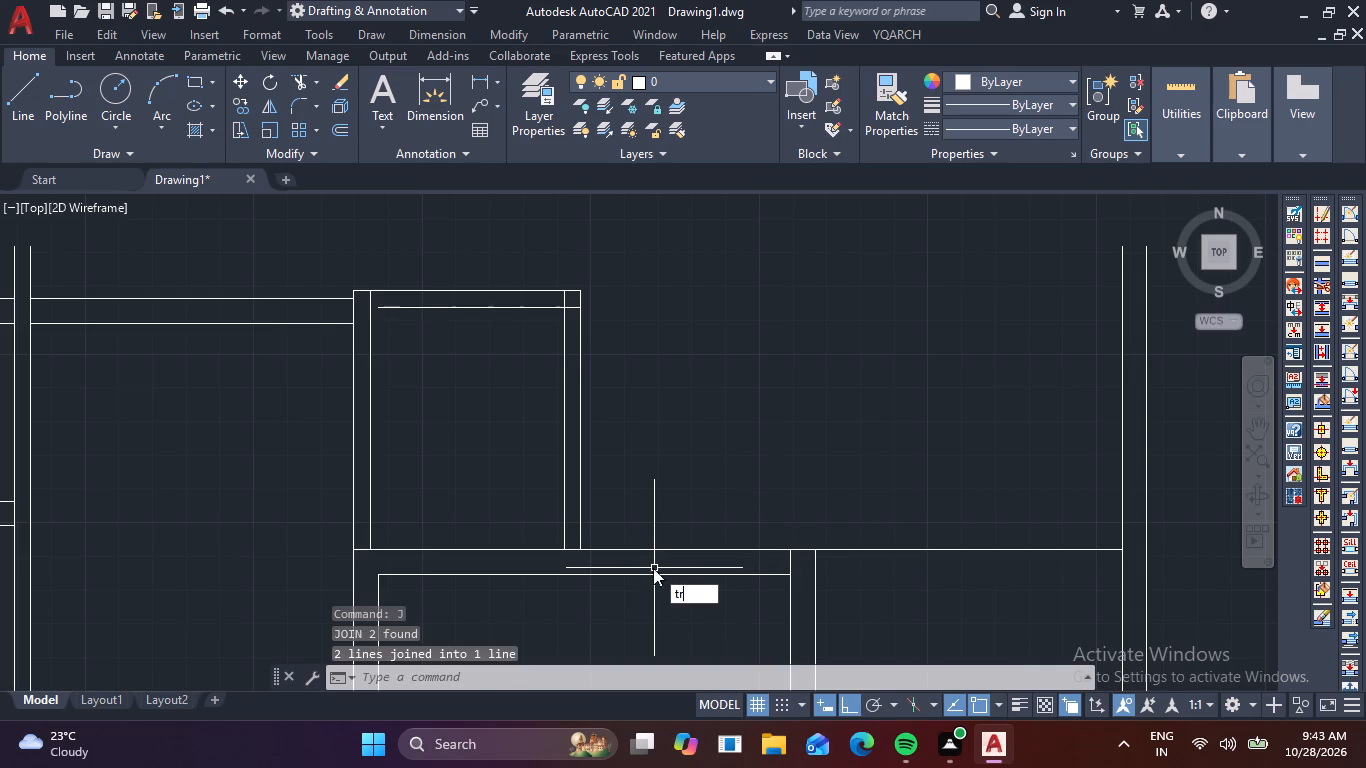
key("space")
scroll(565, 562, "up", 3)
left_click(579, 528)
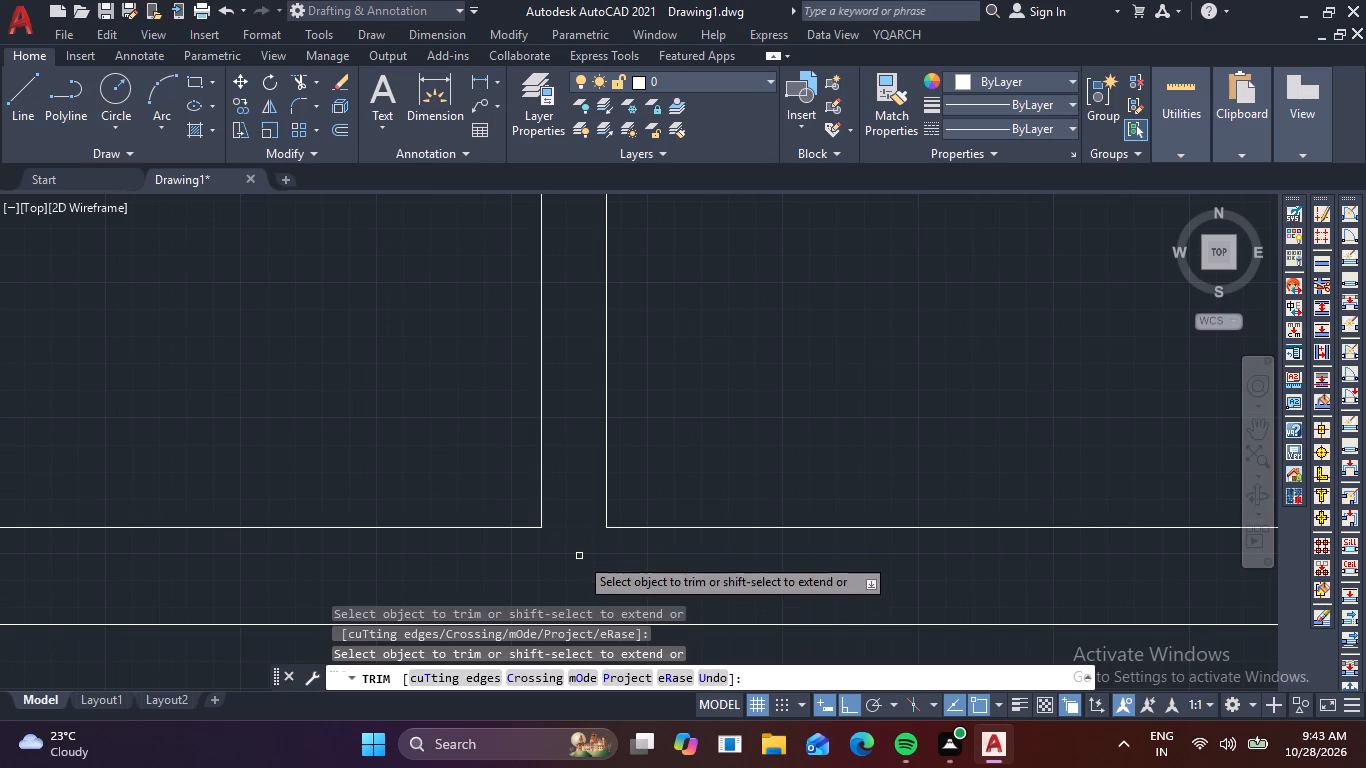
key("Escape")
Offset the horizontal line above the sixth room 14' upward, and offset that copy 9" further up to form a new top wall.
scroll(579, 557, "down", 5)
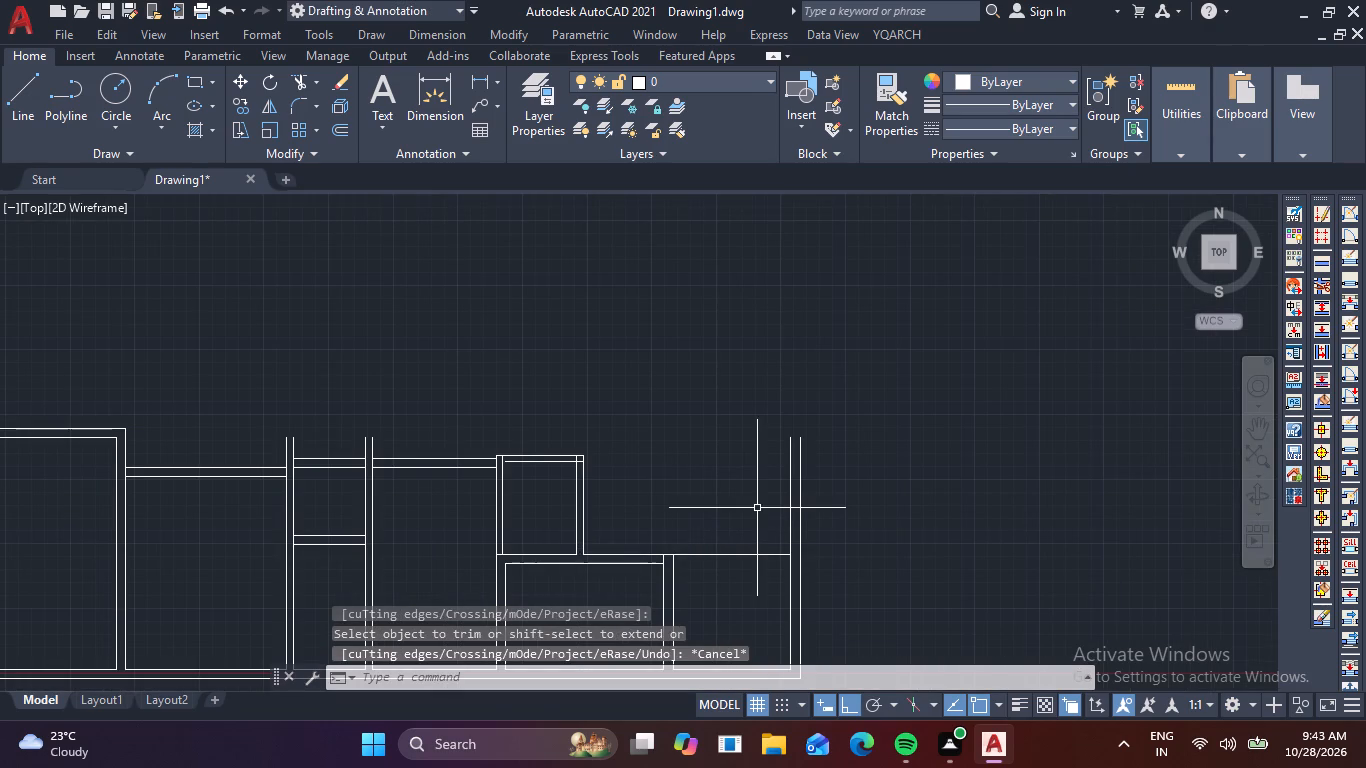
key("p")
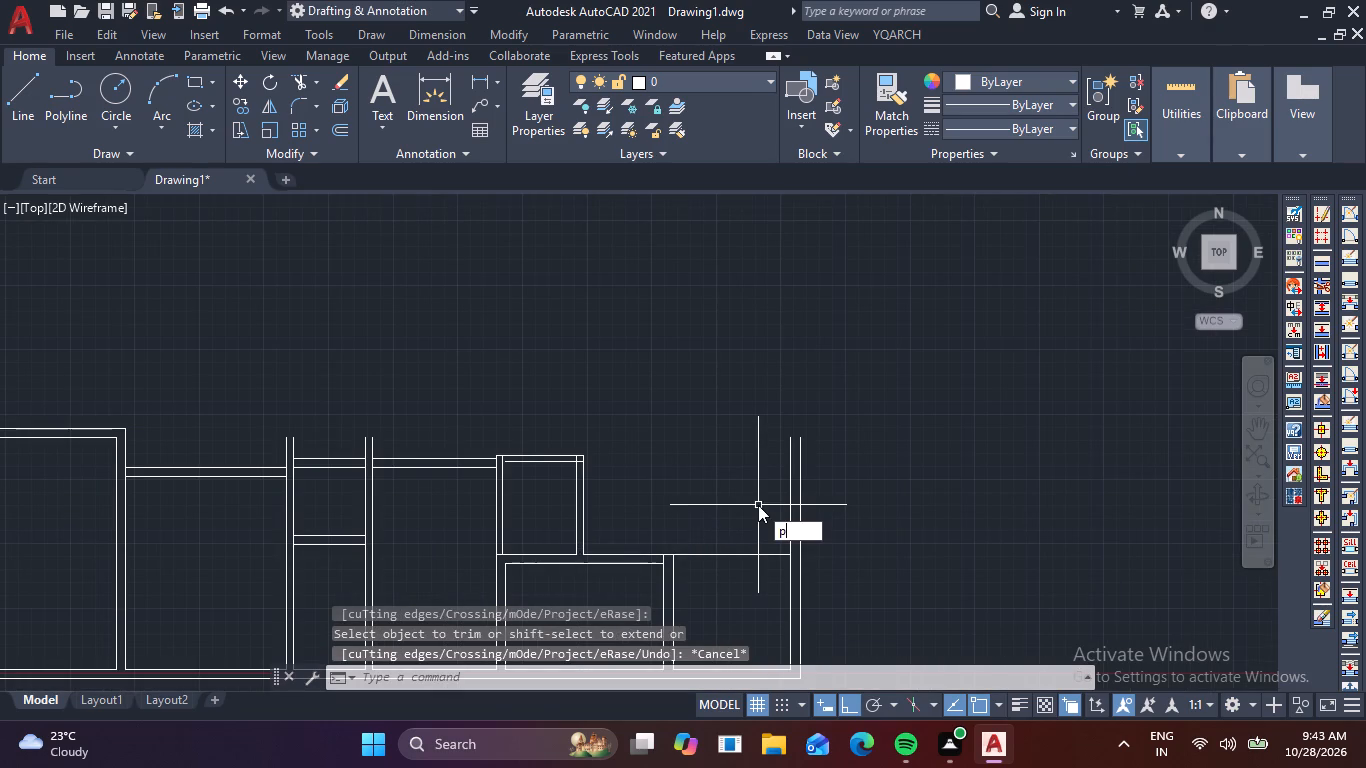
key("Escape")
key("o")
key("Return")
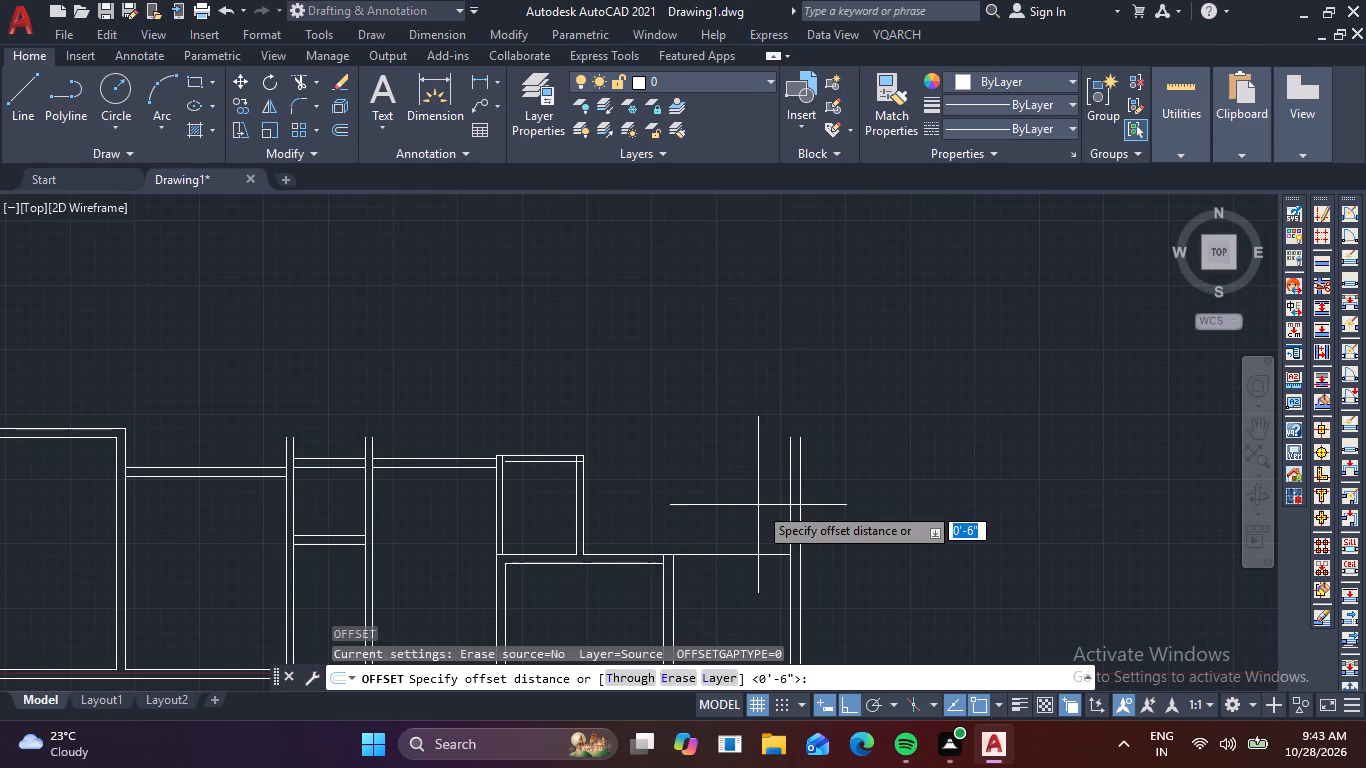
key("1")
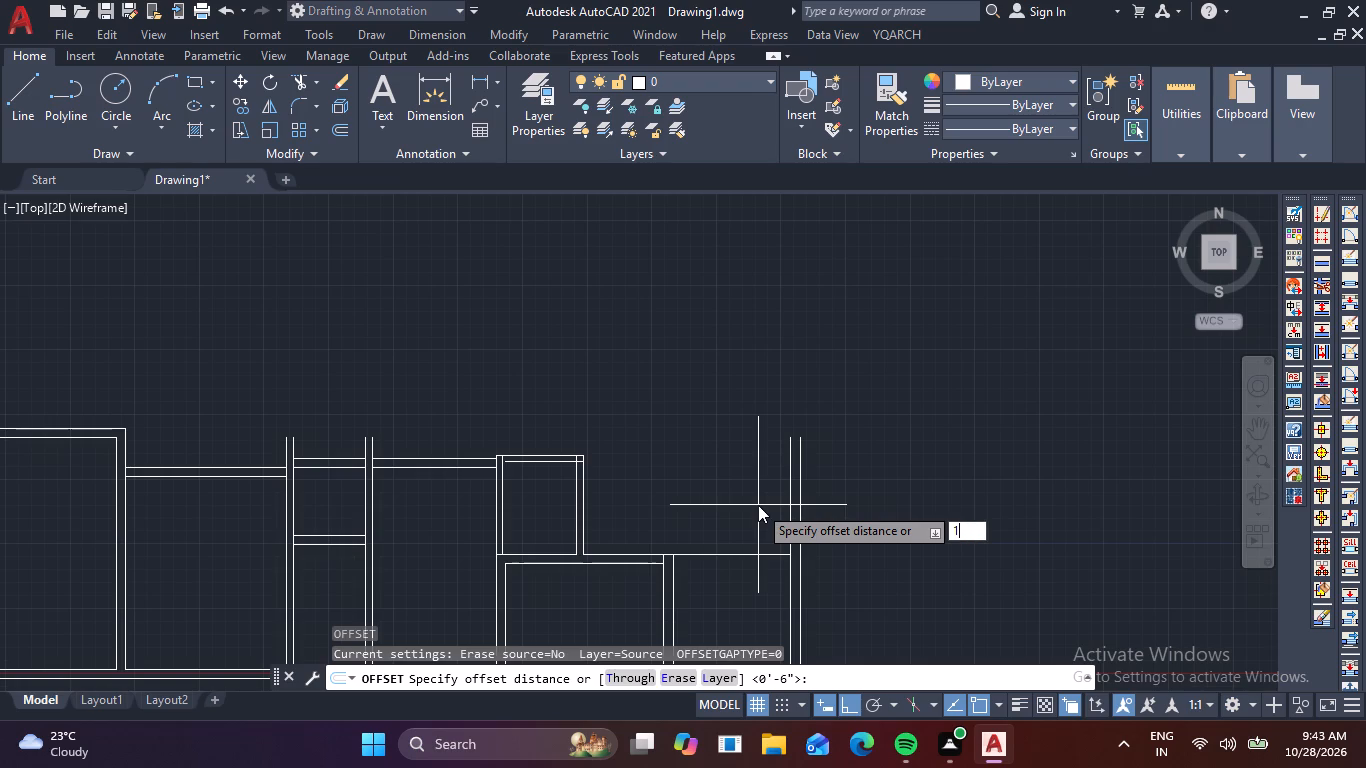
type("4'")
key("Return")
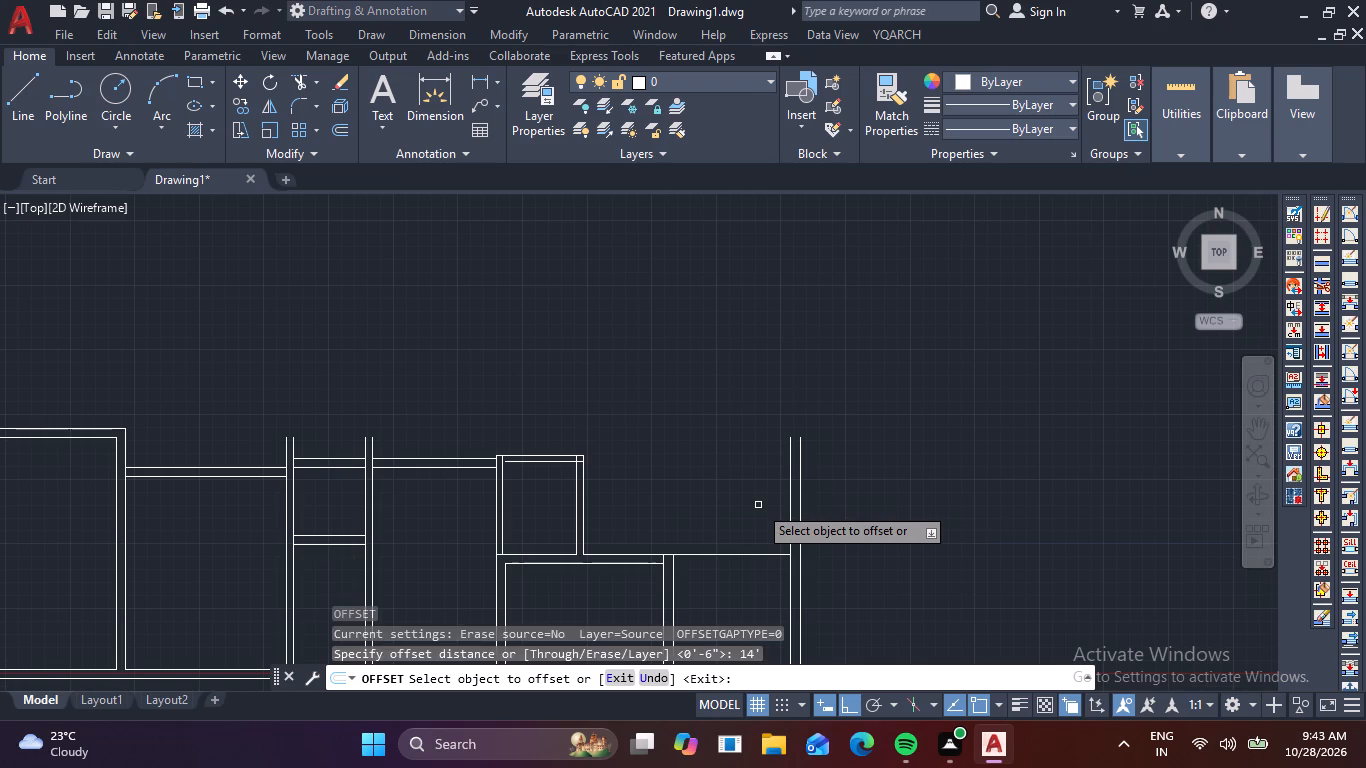
left_click(728, 552)
left_click(719, 449)
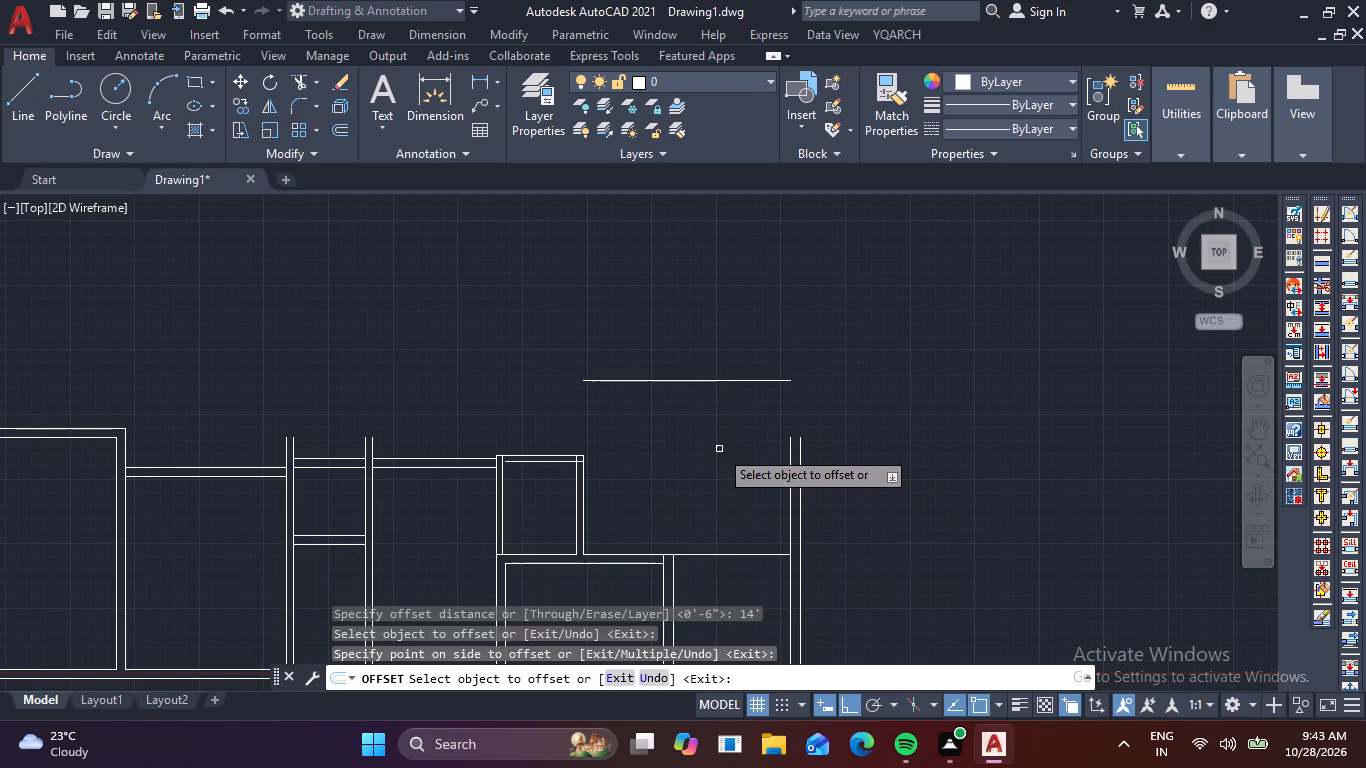
left_click(718, 380)
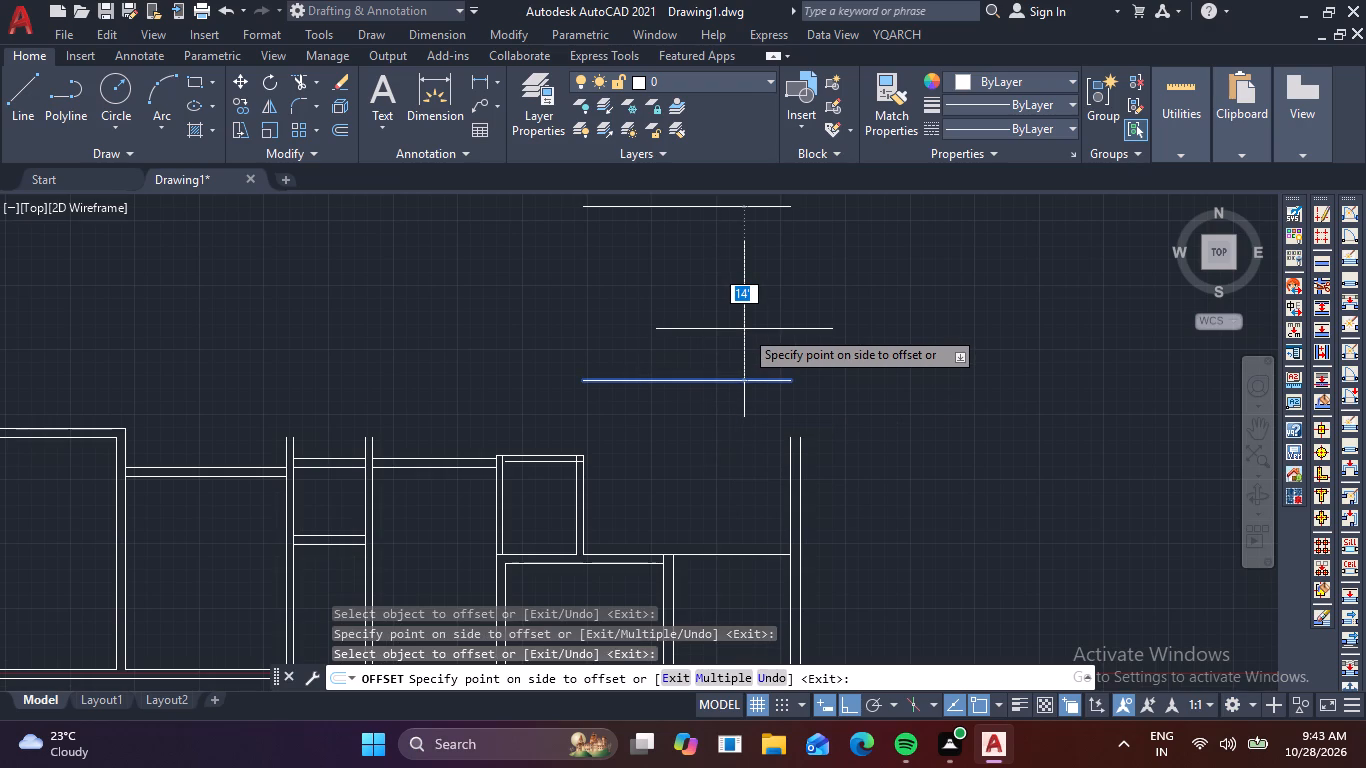
type("9")
key("space")
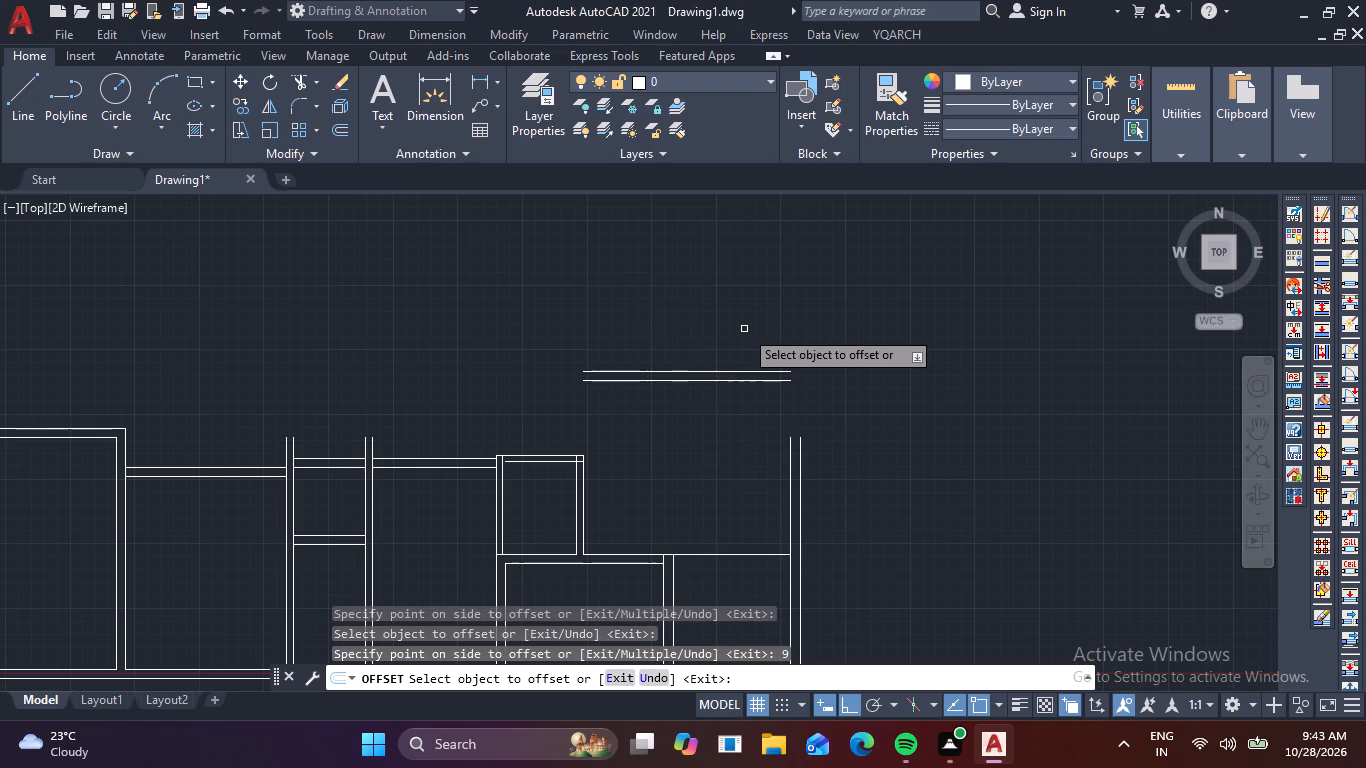
key("Escape")
Fillet the inner and outer lines of the new top wall with the matching faces of the far right wall into square corners.
type("f")
key("space")
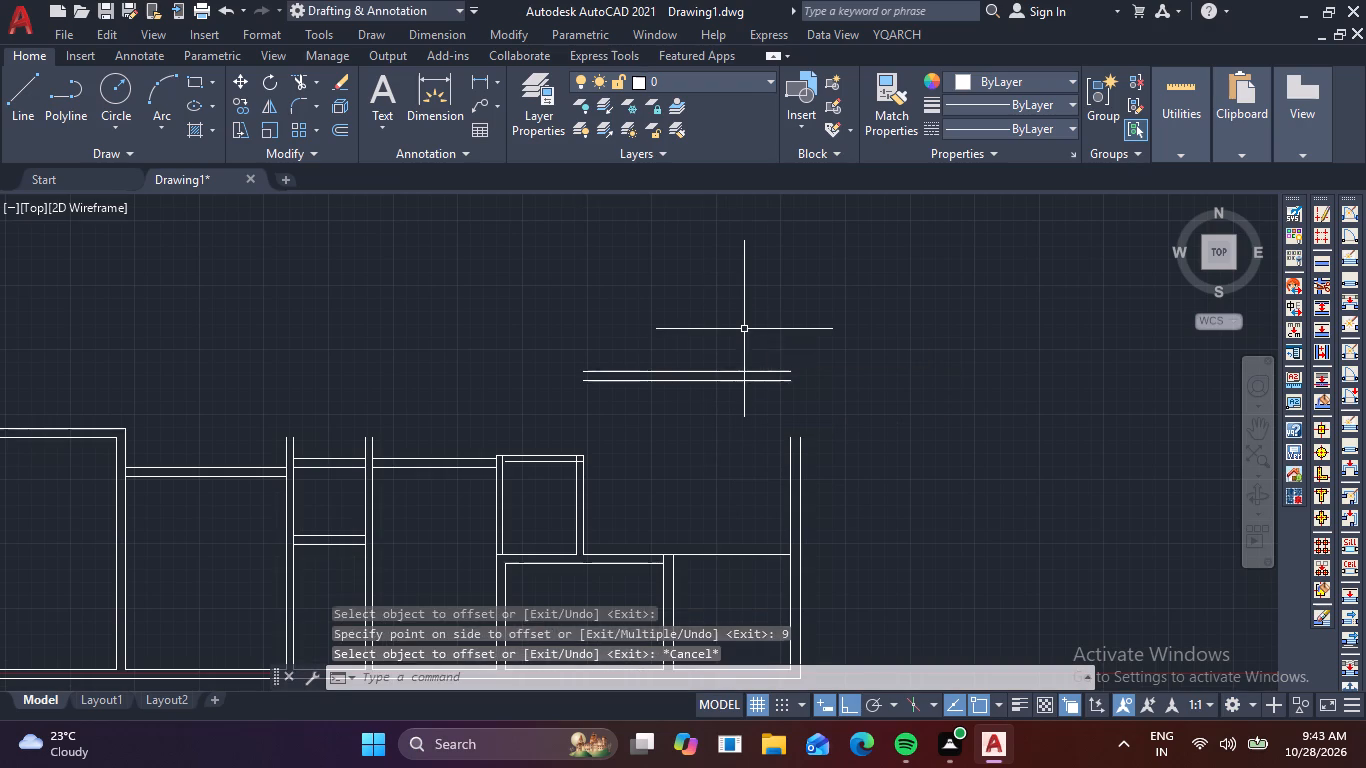
left_click(755, 380)
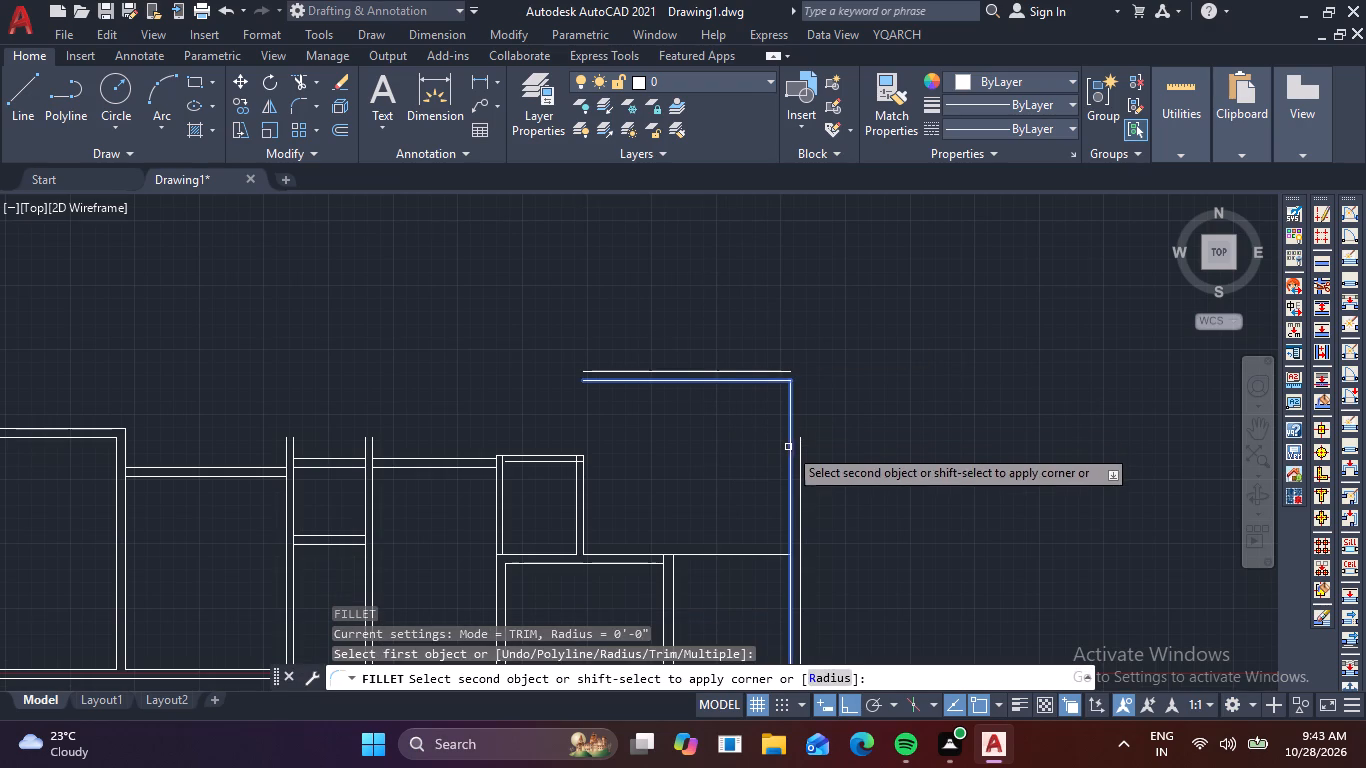
left_click(789, 448)
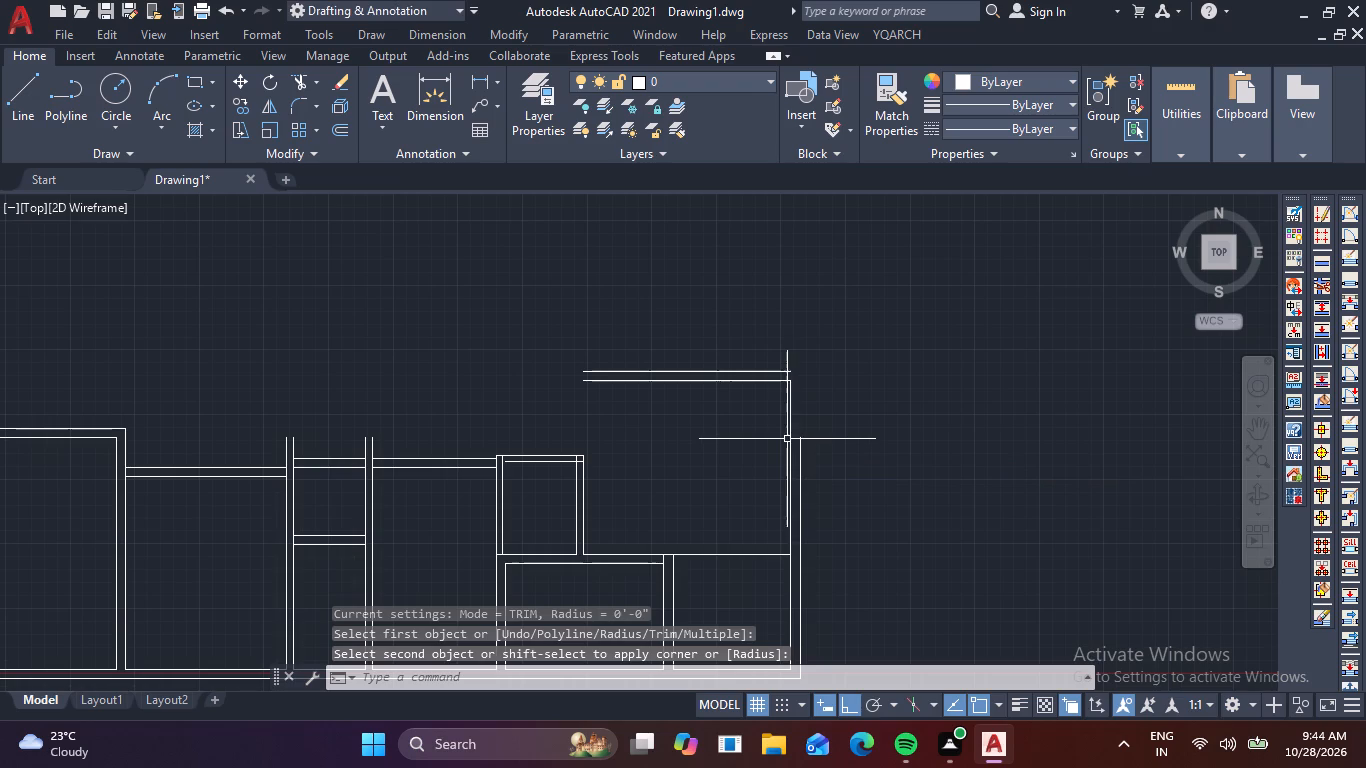
key("space")
left_click(785, 368)
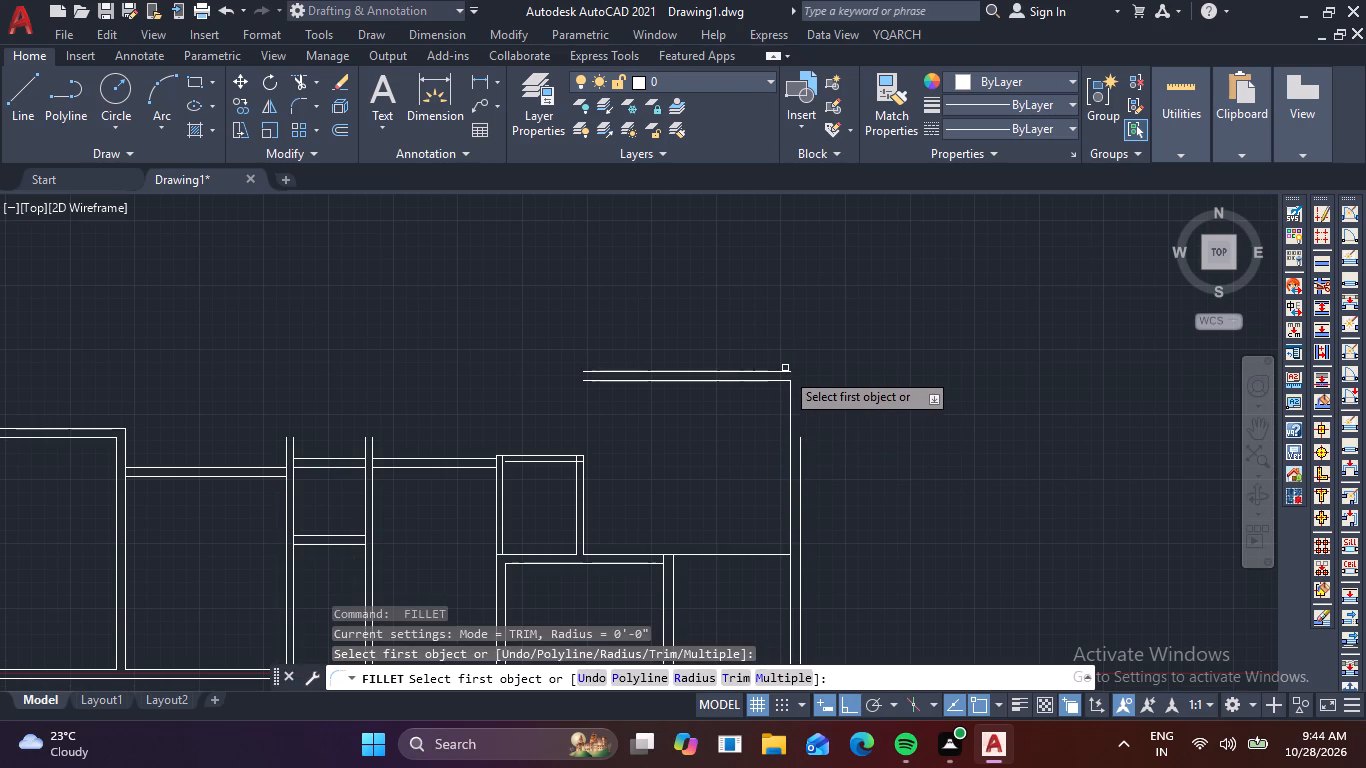
left_click(784, 373)
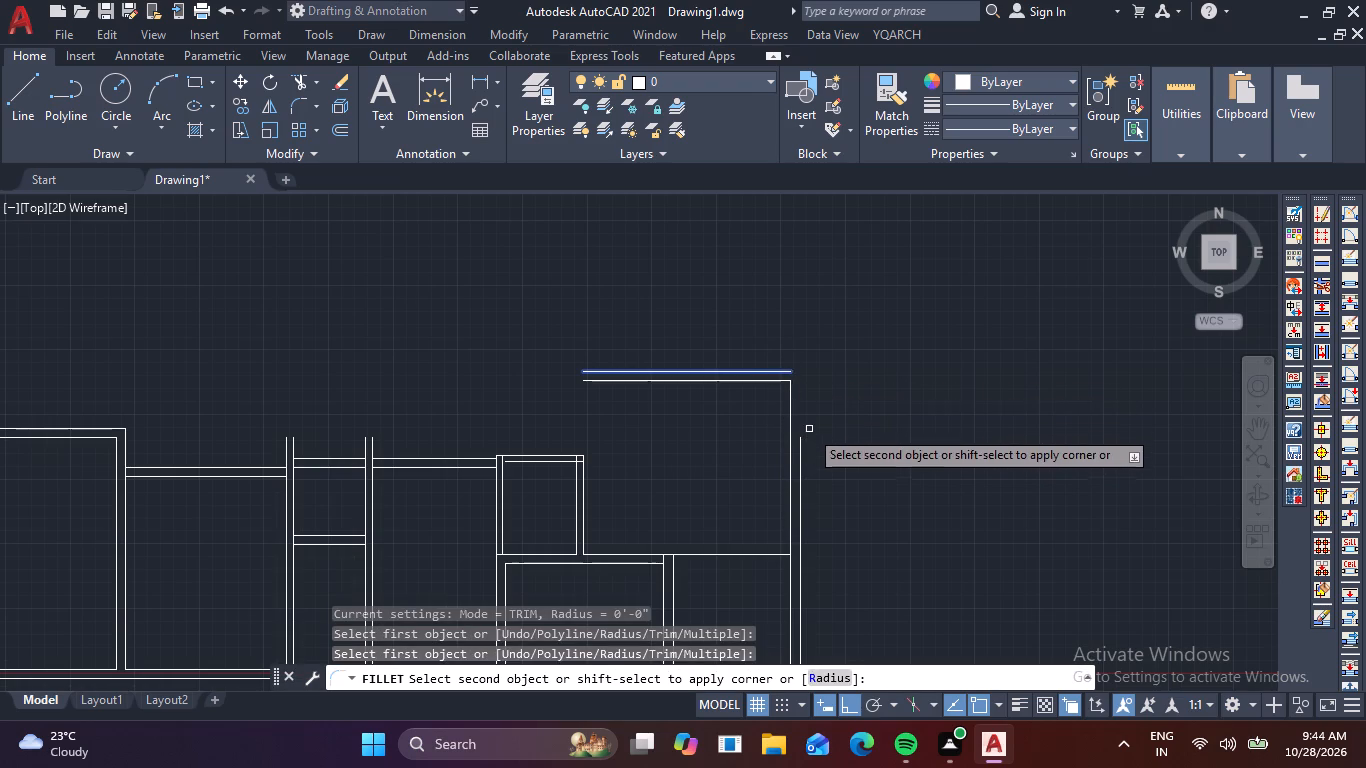
left_click(797, 447)
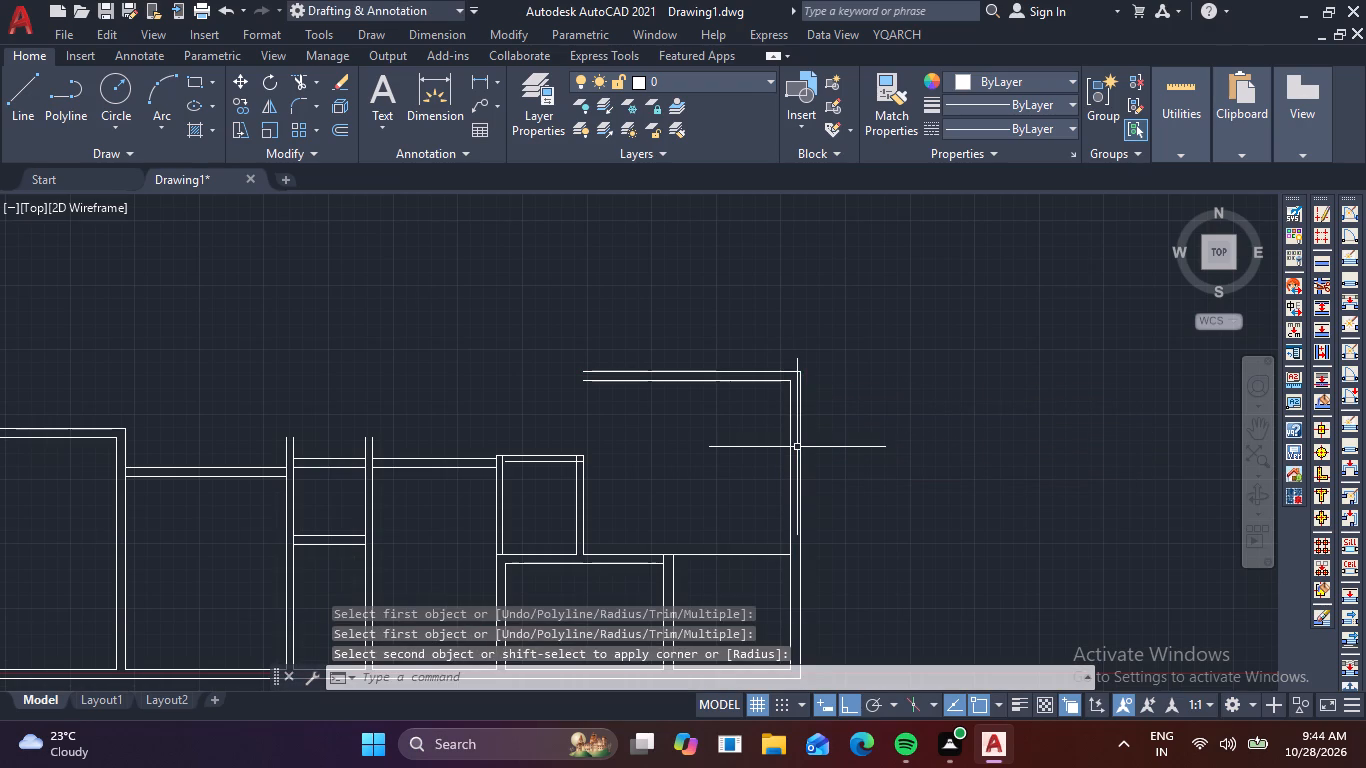
key("Escape")
key("Escape")
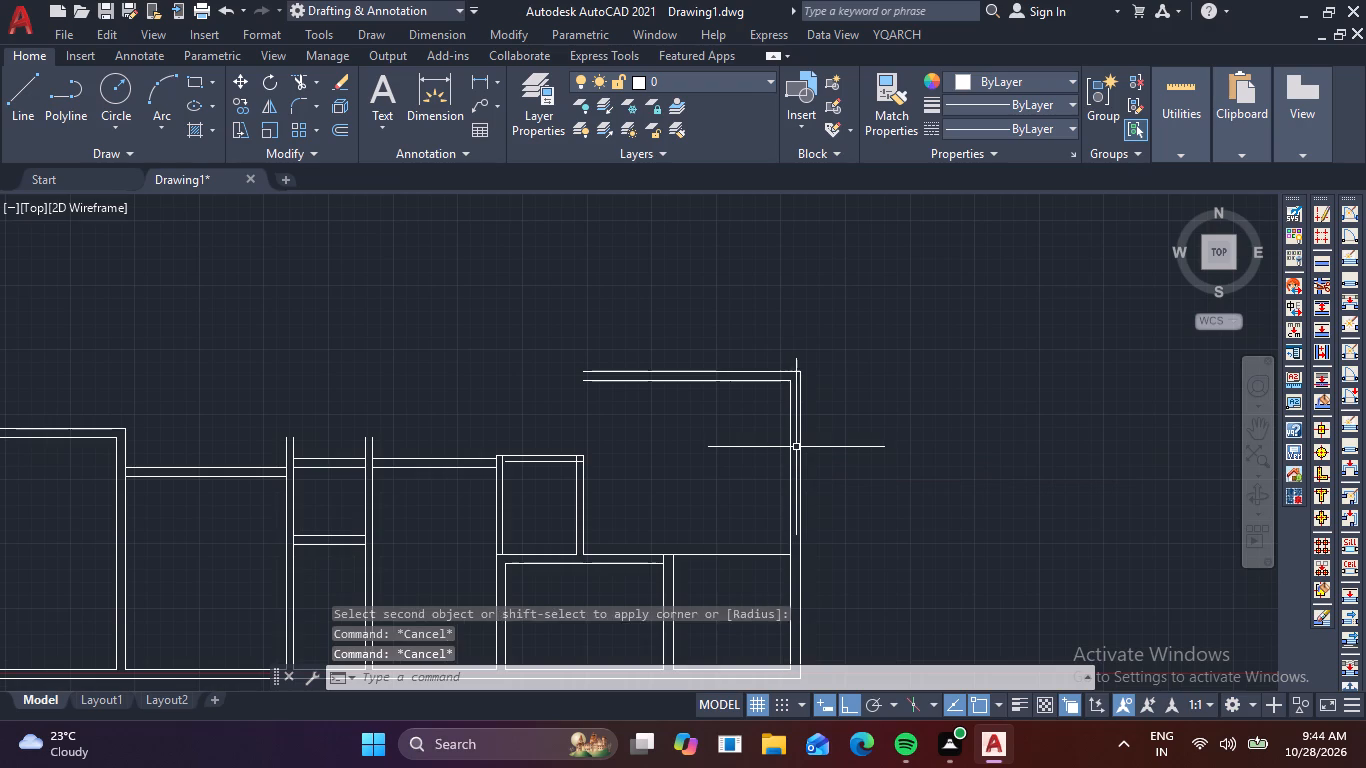
key("Escape")
Measure the width and height of the new upper room using quick measure.
left_click(1169, 144)
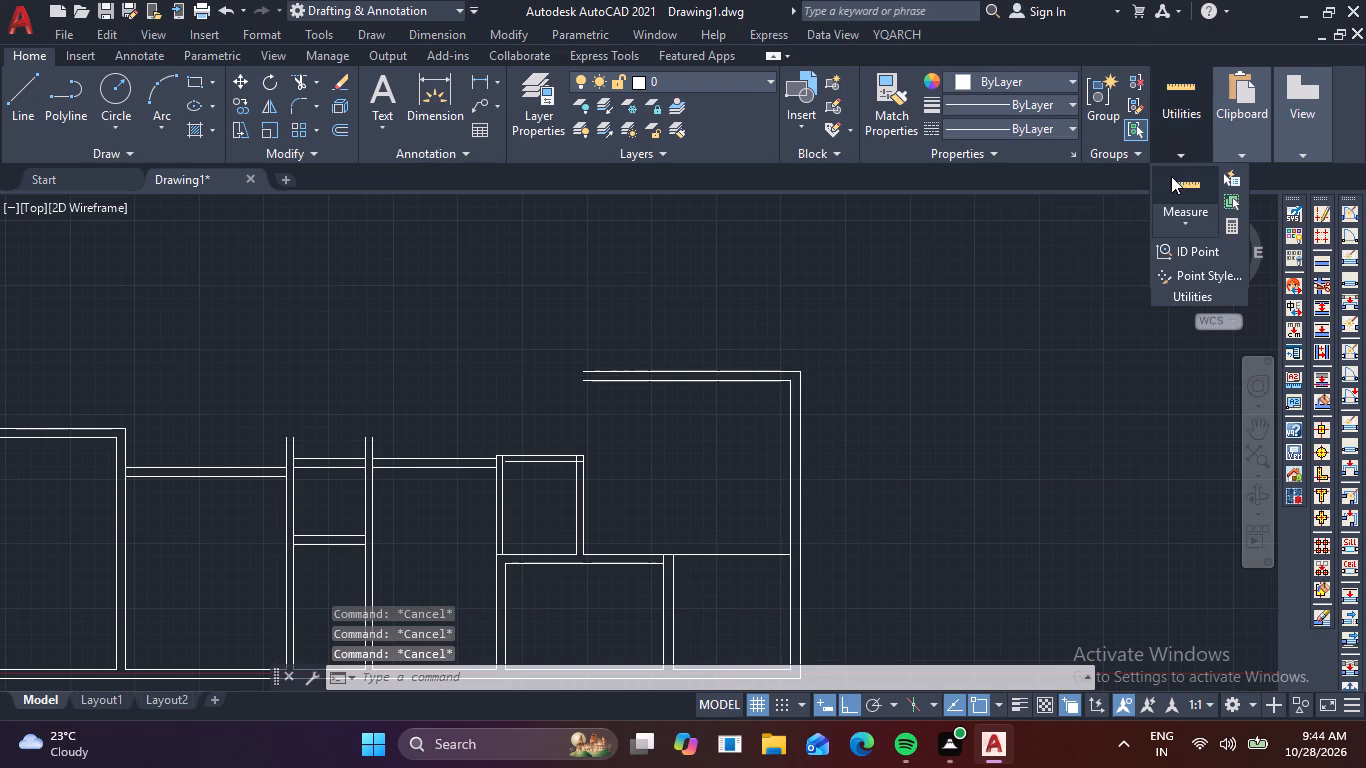
left_click(1170, 181)
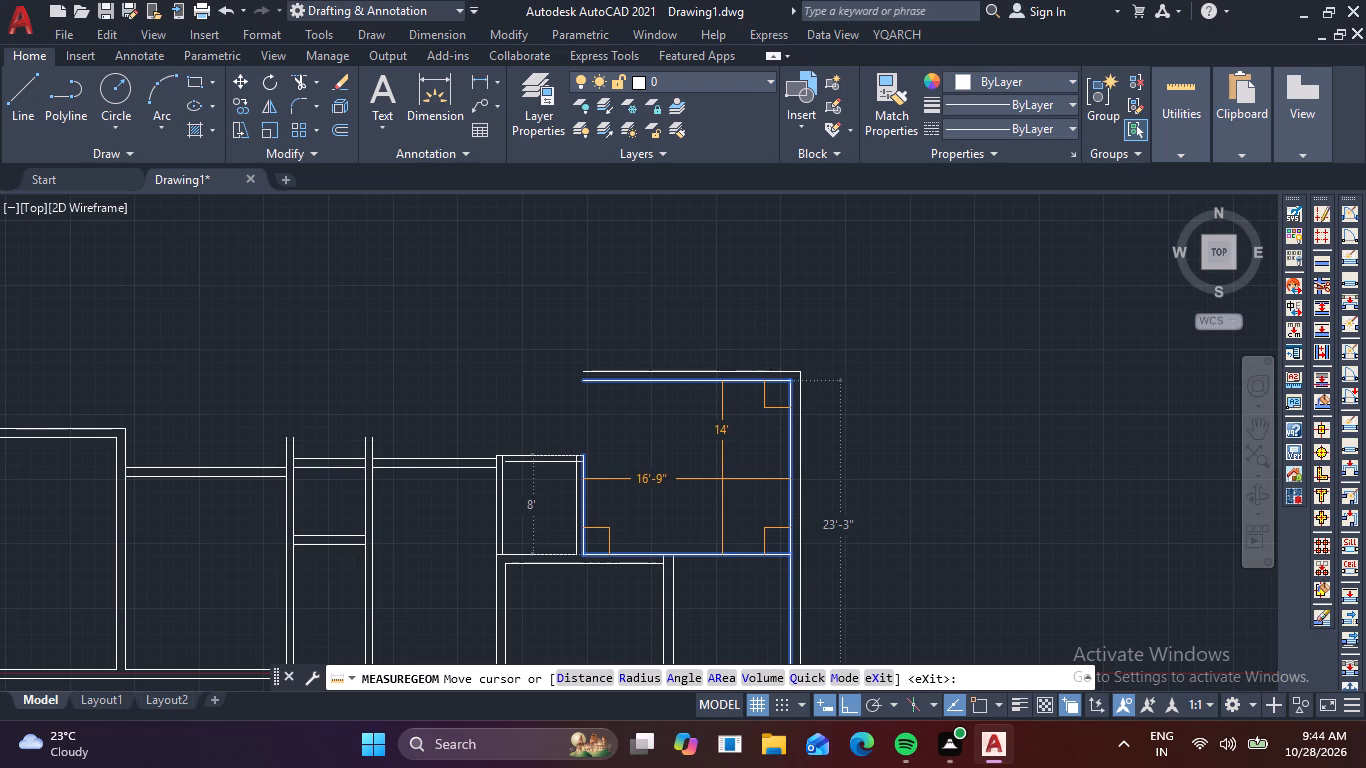
key("Escape")
scroll(521, 420, "up", 2)
scroll(521, 420, "down", 2)
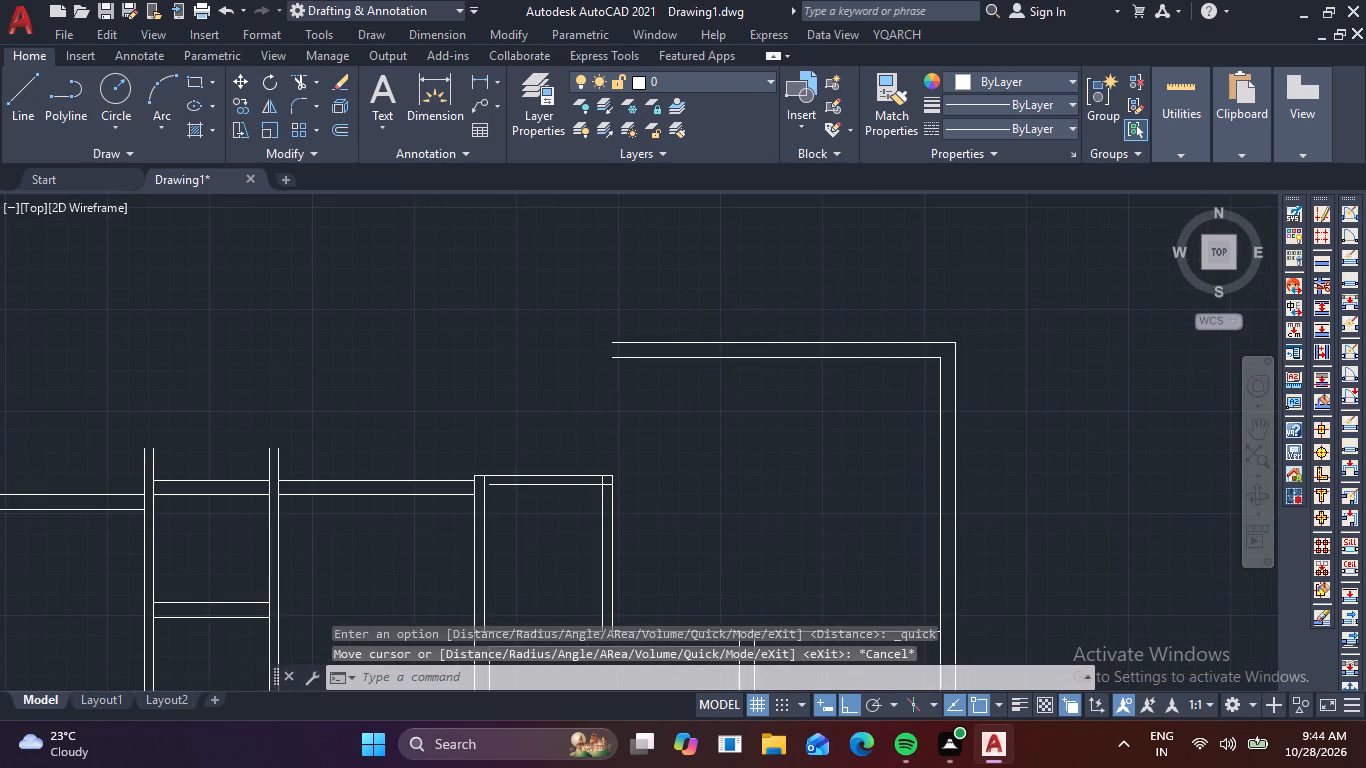
scroll(521, 420, "up", 2)
middle_click_drag(523, 420, 522, 481)
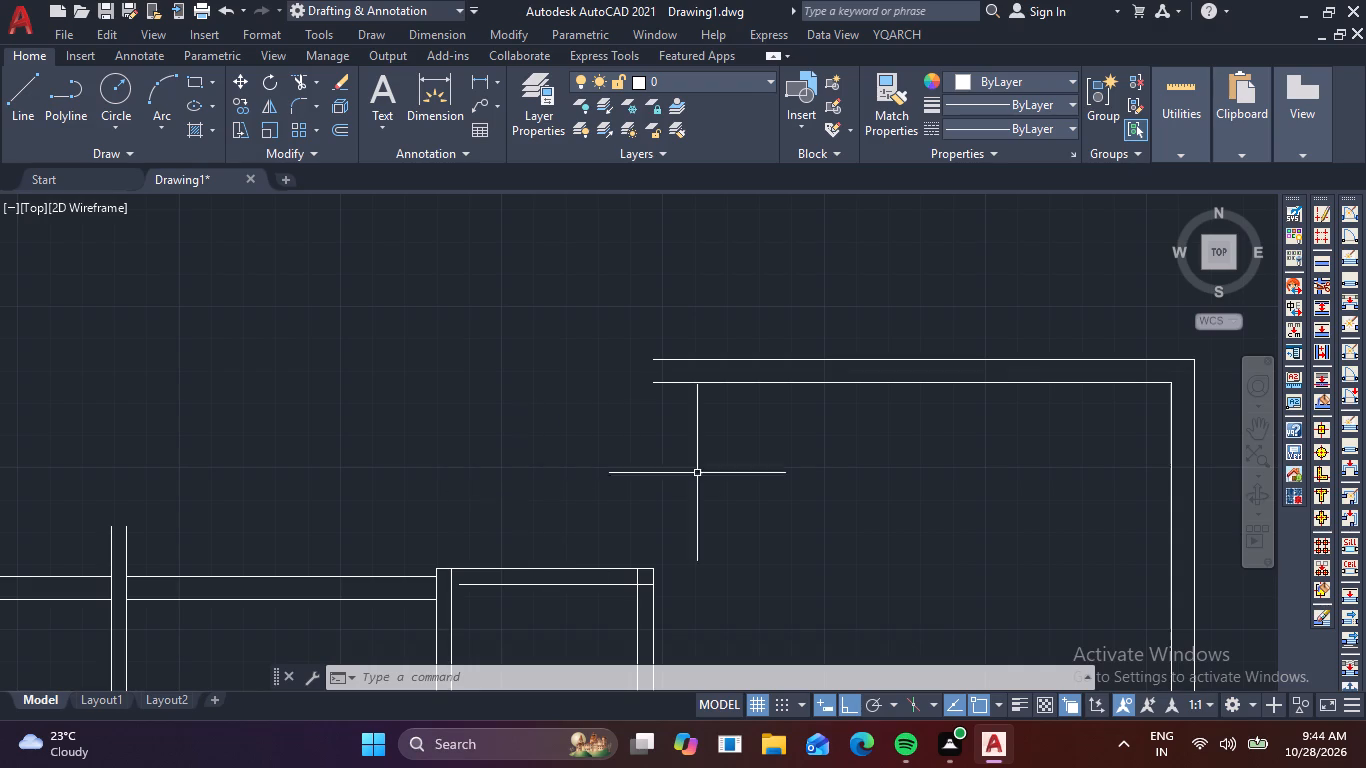
Offset the upper room's outer top wall line 14' upward, and offset that copy 9" further up to form another wall.
scroll(745, 467, "down", 3)
key("o")
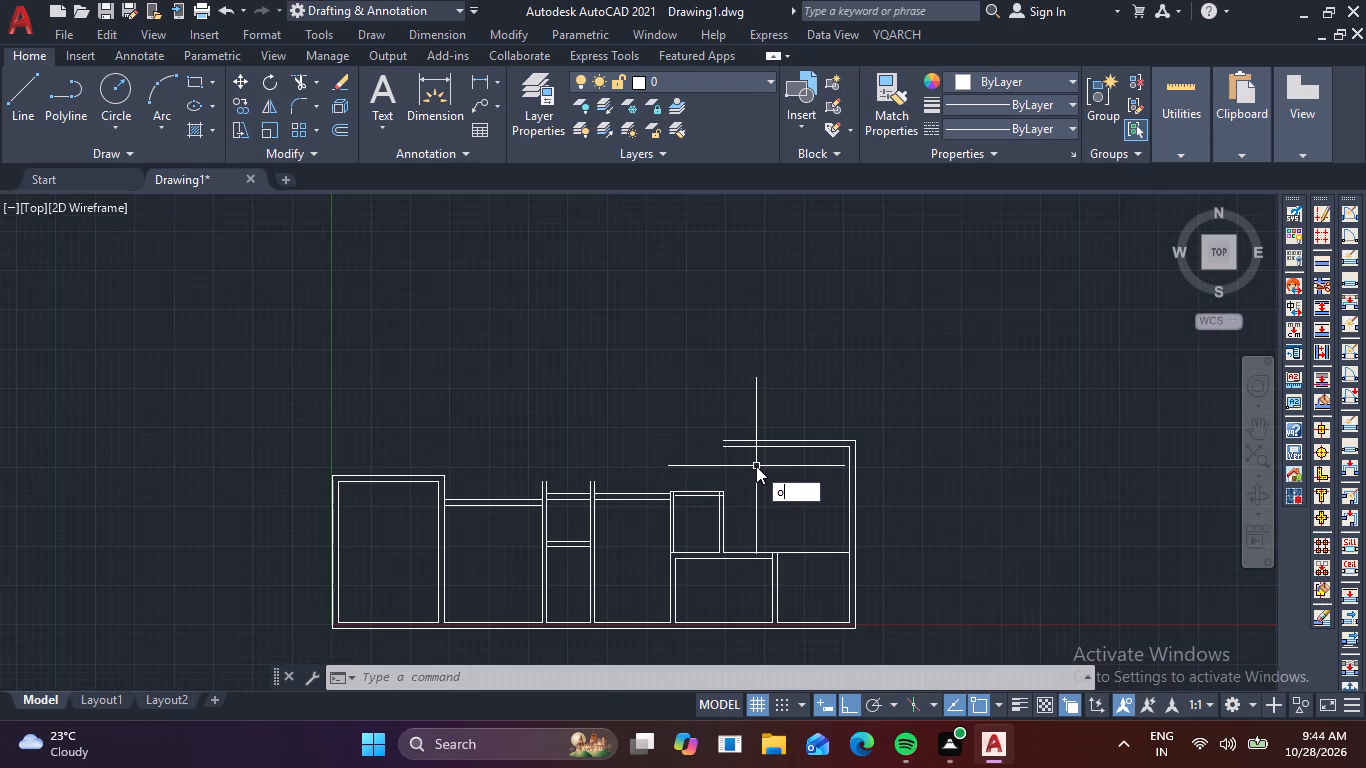
key("Return")
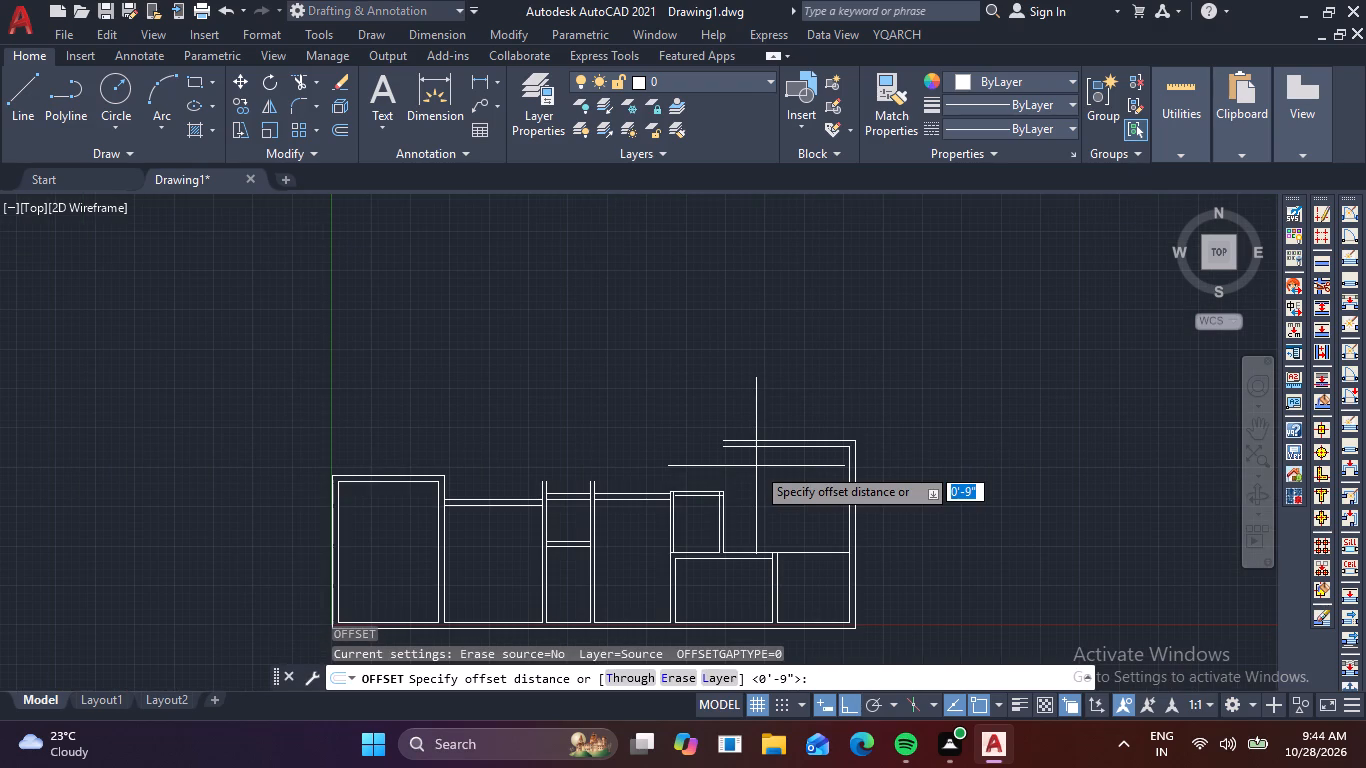
key("1")
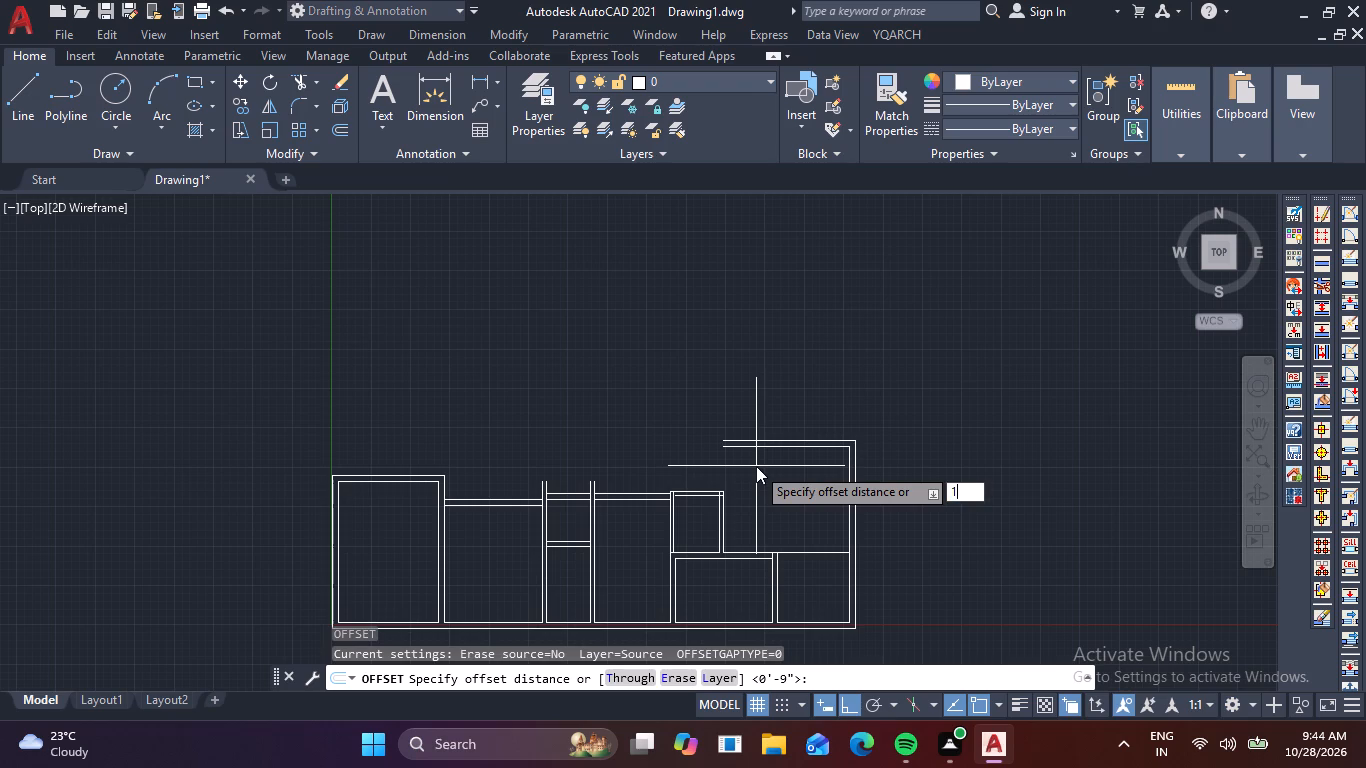
key("4")
key("apostrophe")
key("Return")
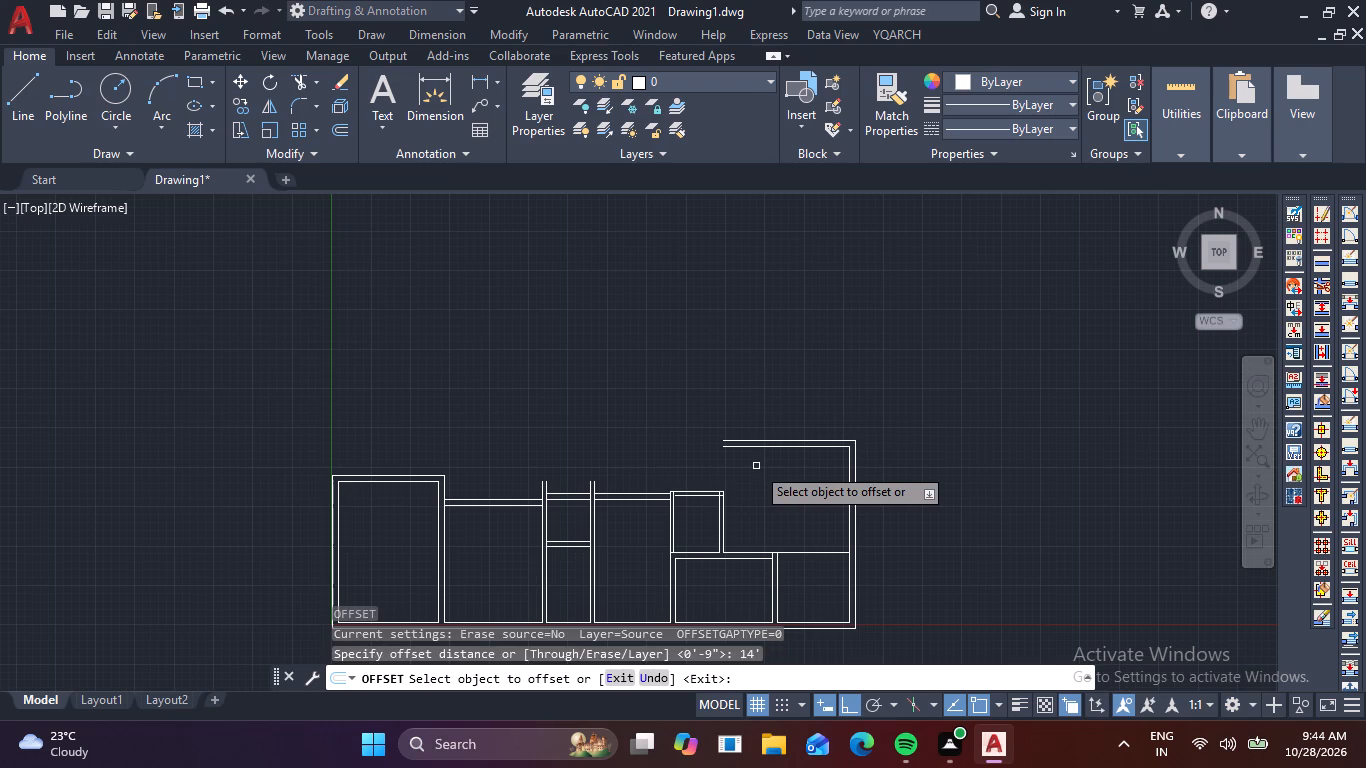
left_click(778, 441)
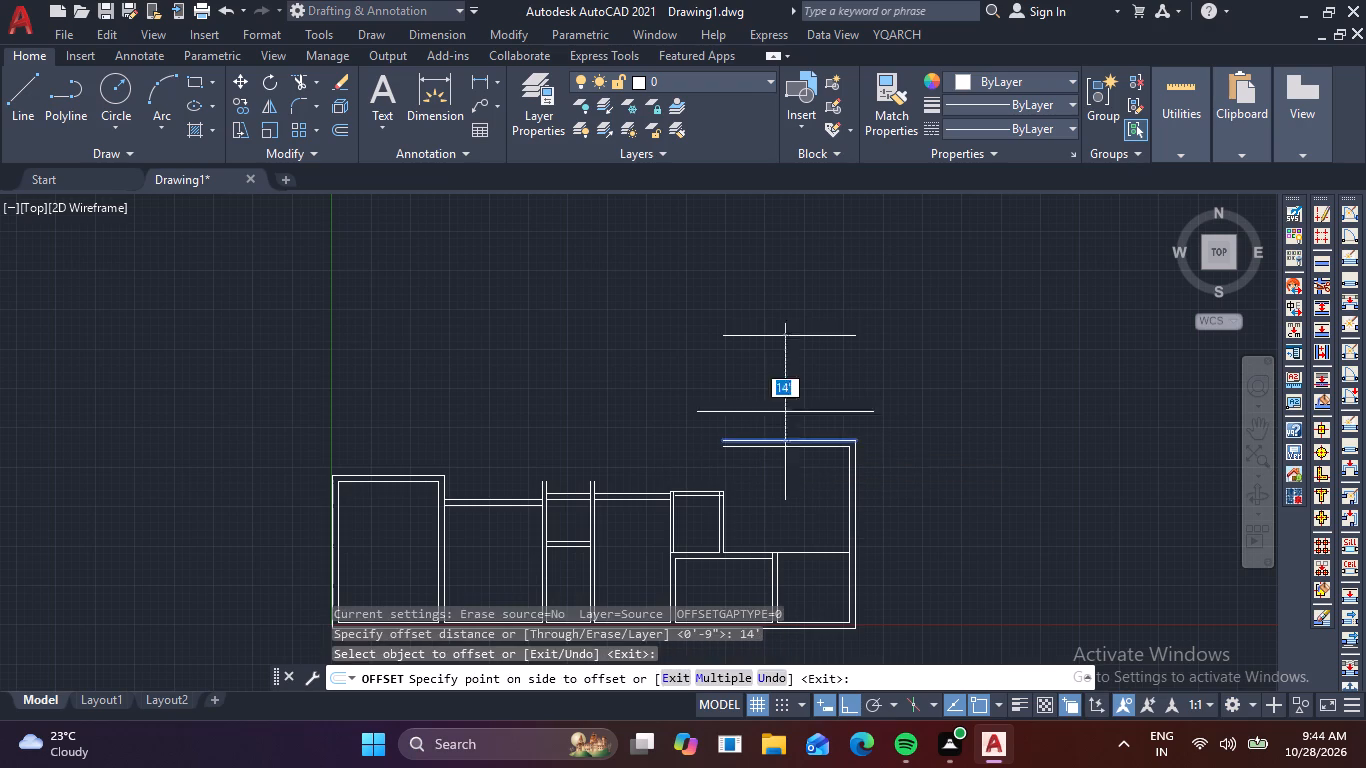
left_click(794, 361)
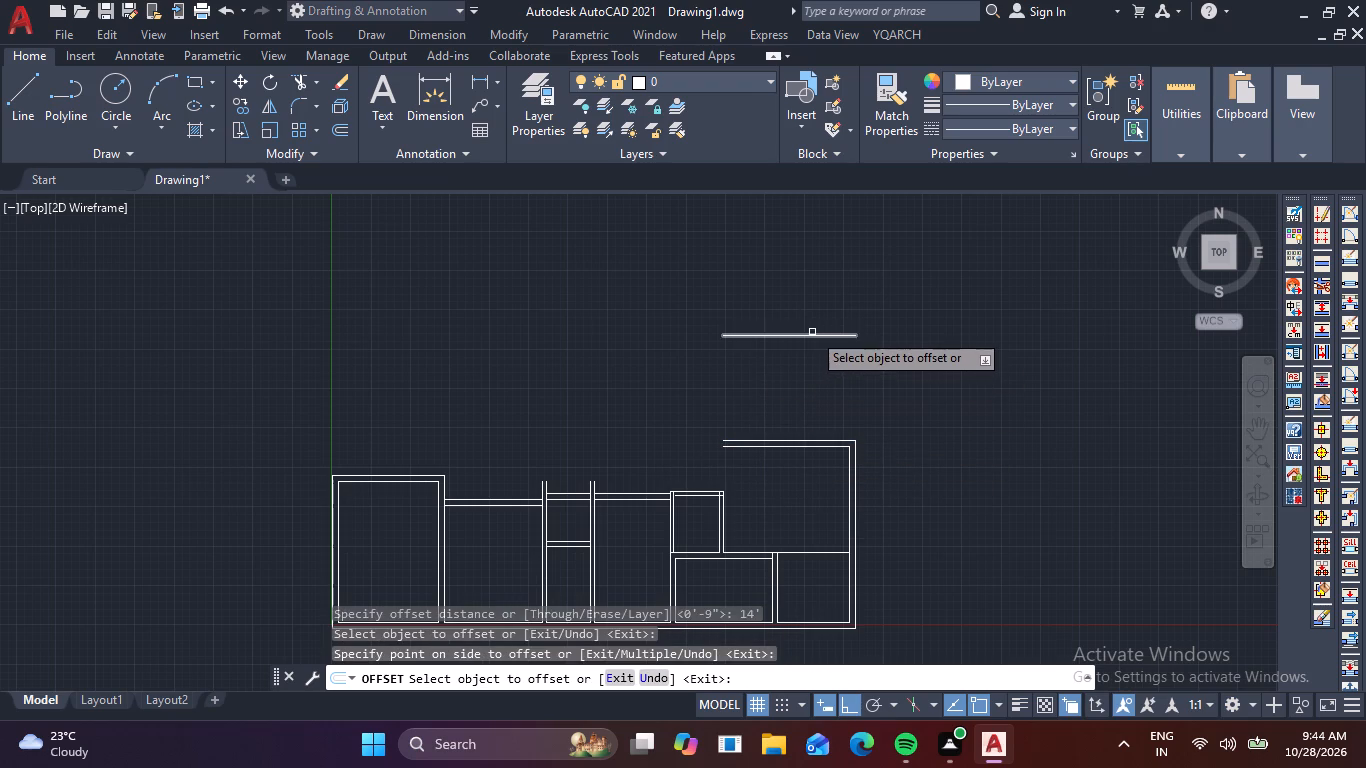
left_click(812, 332)
left_click(814, 335)
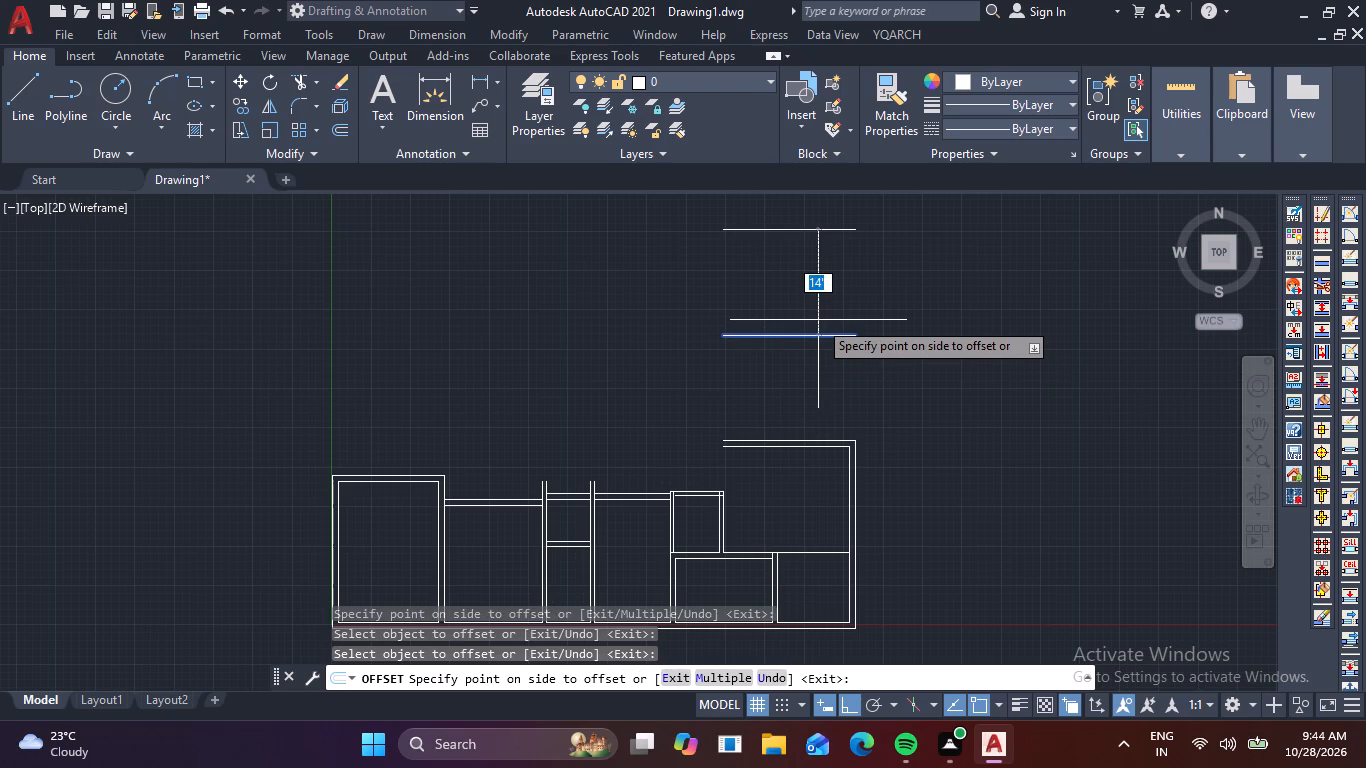
type("9")
key("space")
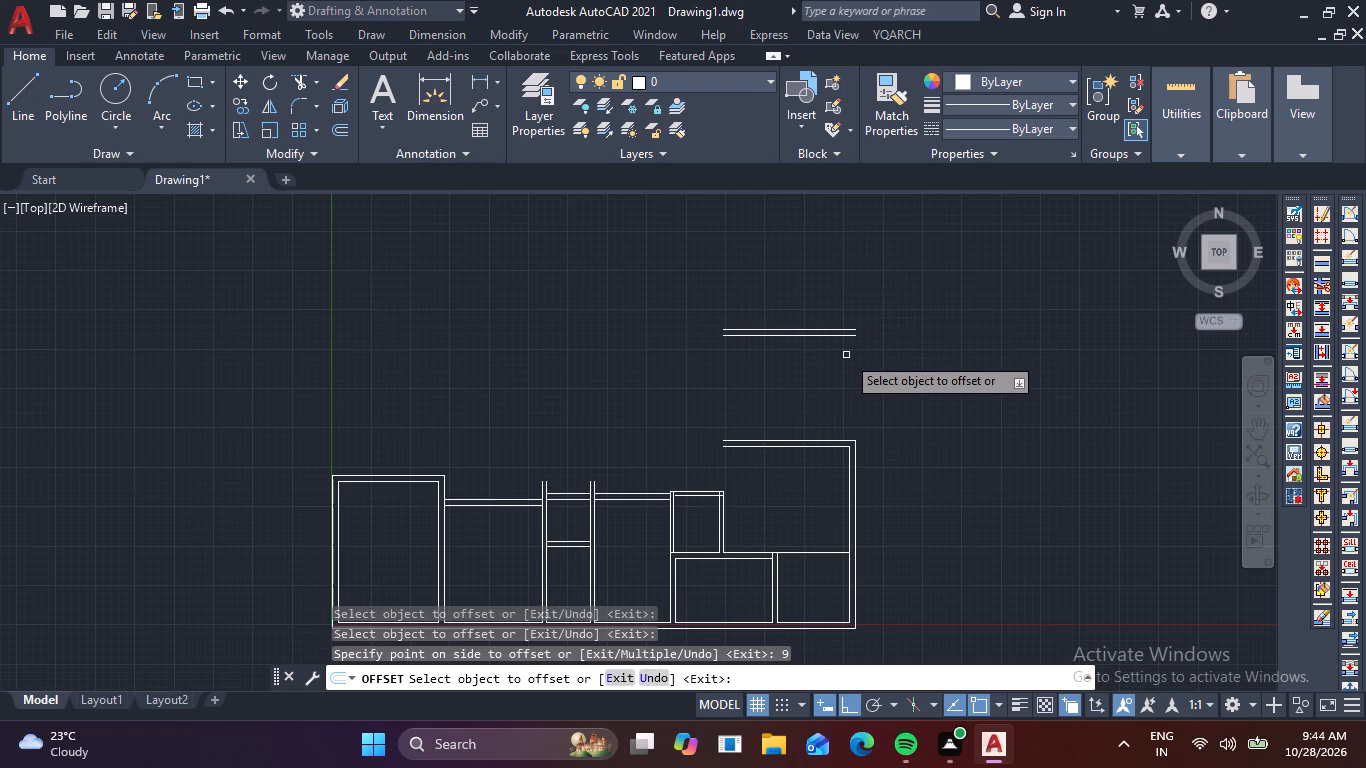
key("Escape")
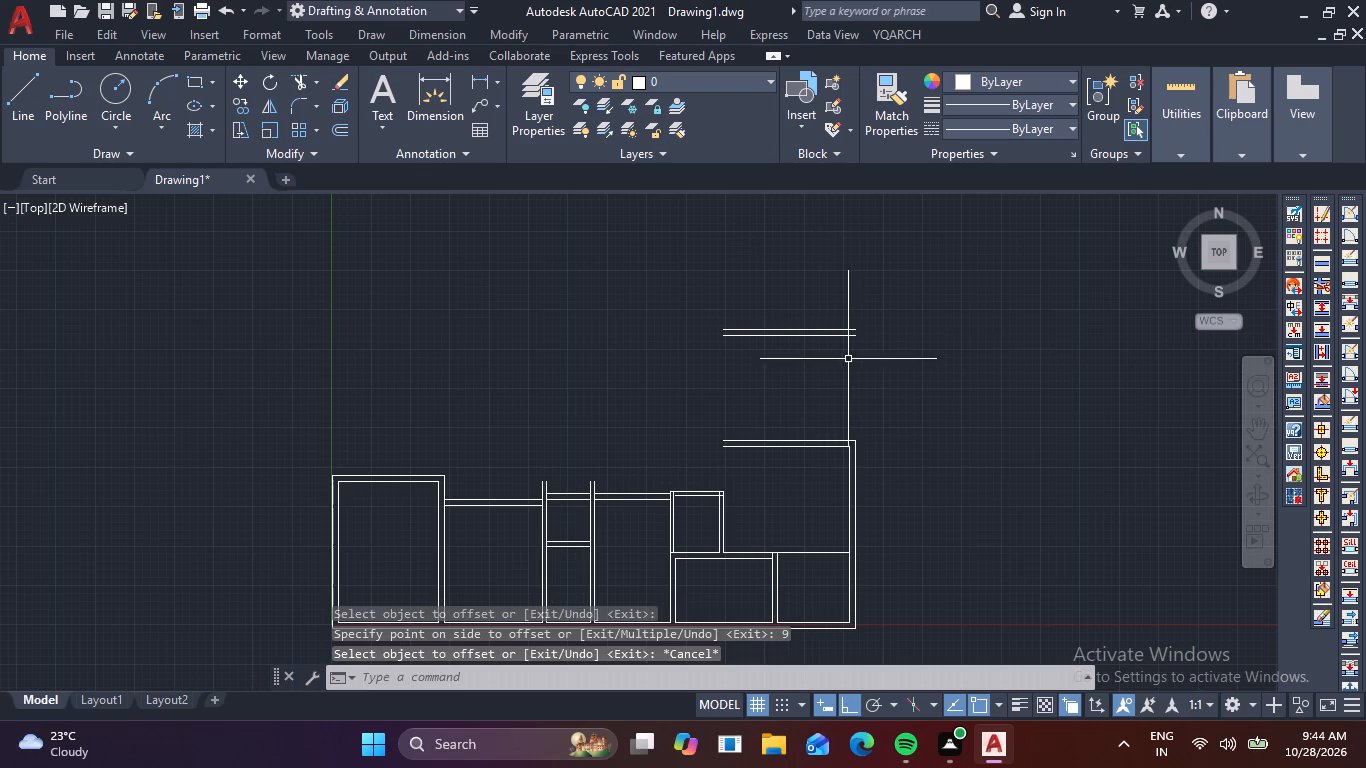
Fillet the outer and inner faces of the far right wall with the newest top wall's lines into square corners.
type("f")
key("space")
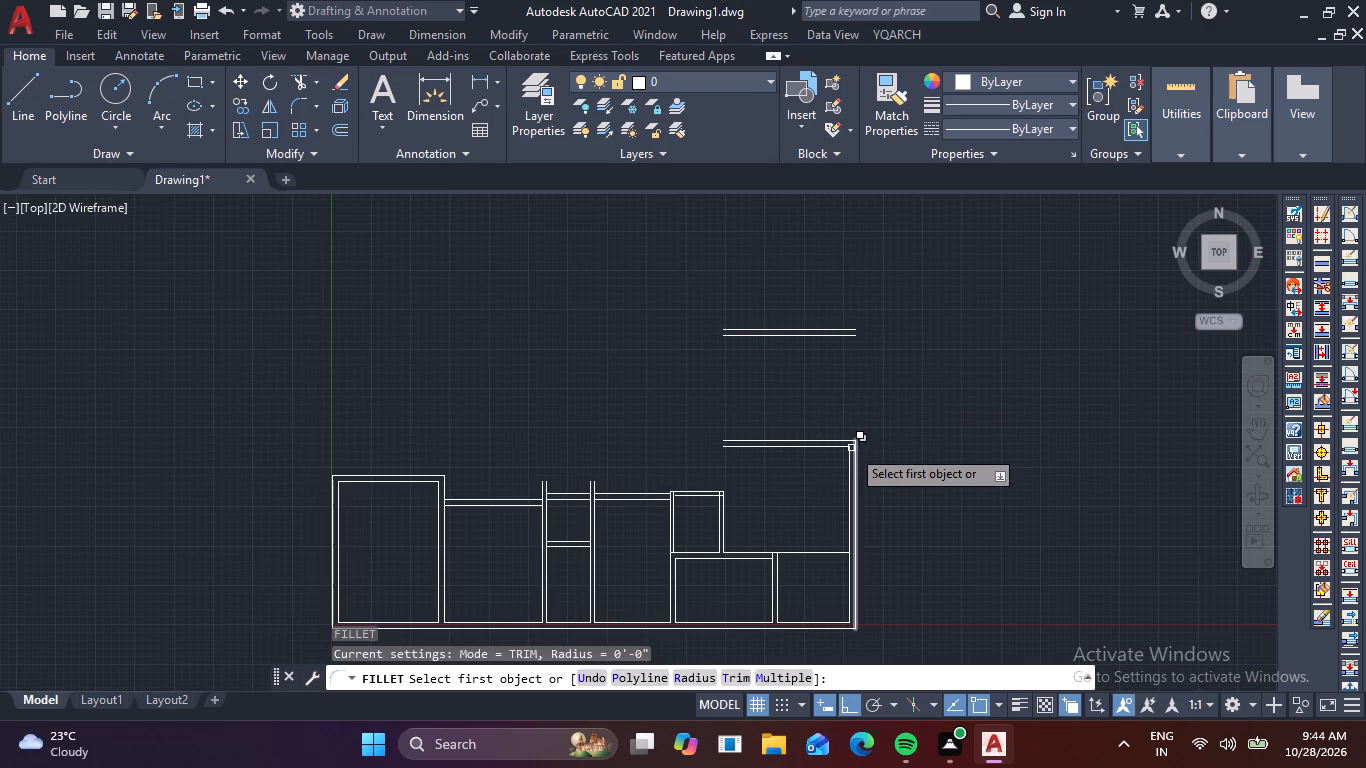
left_click(857, 452)
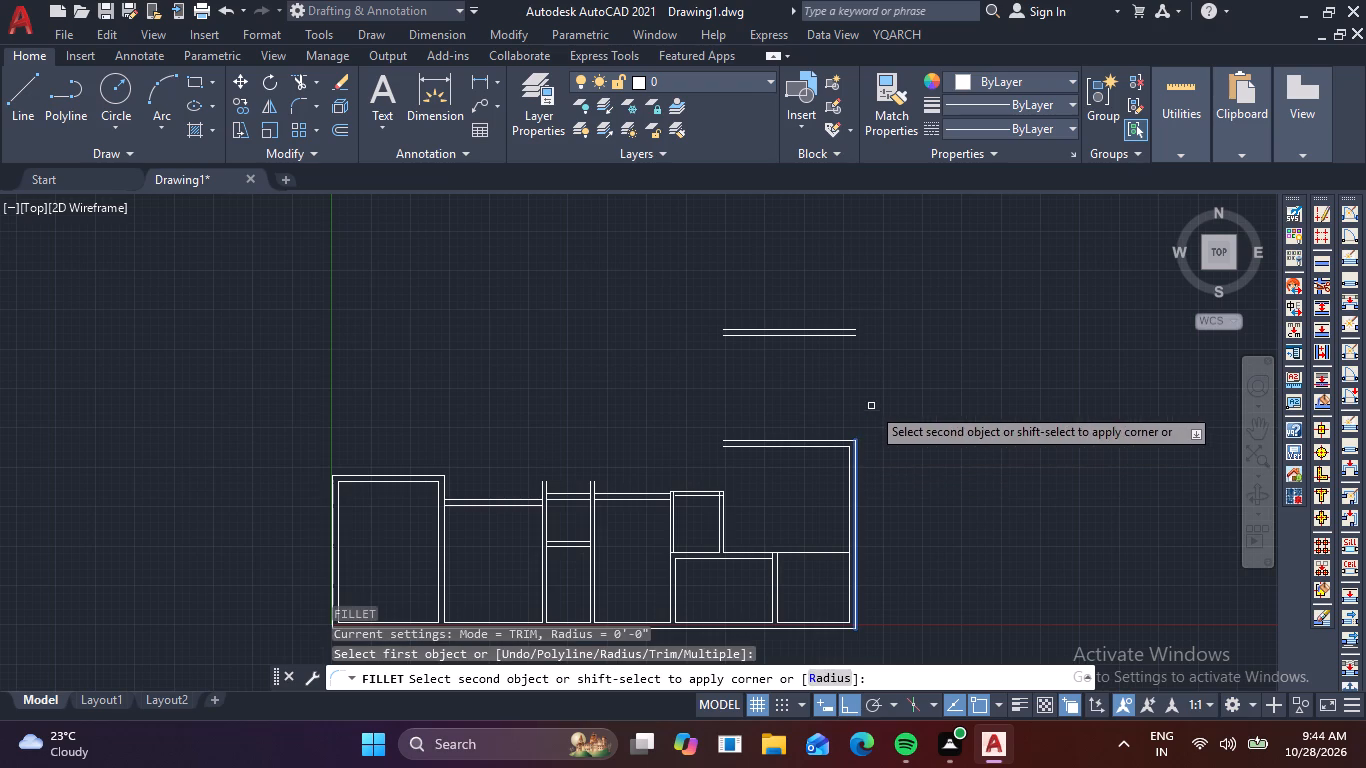
left_click(844, 331)
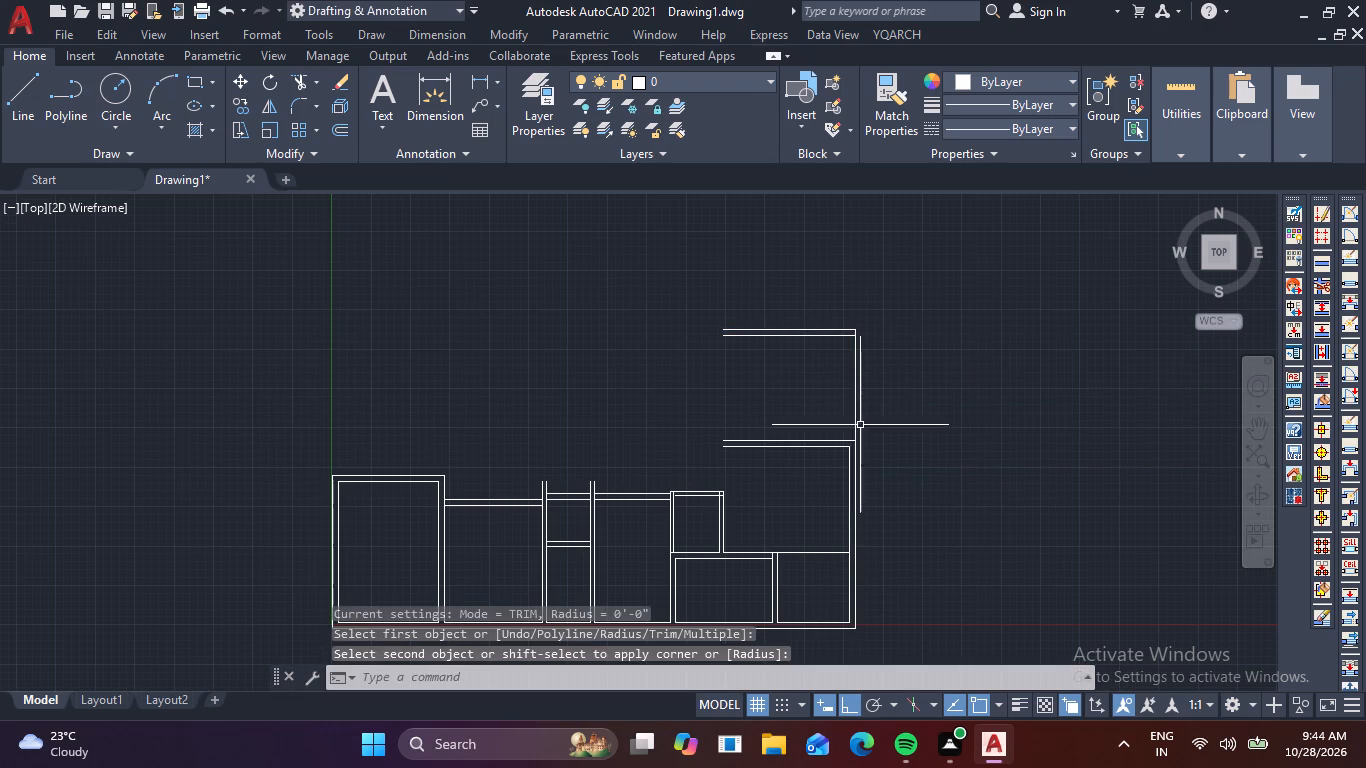
key("space")
left_click(848, 478)
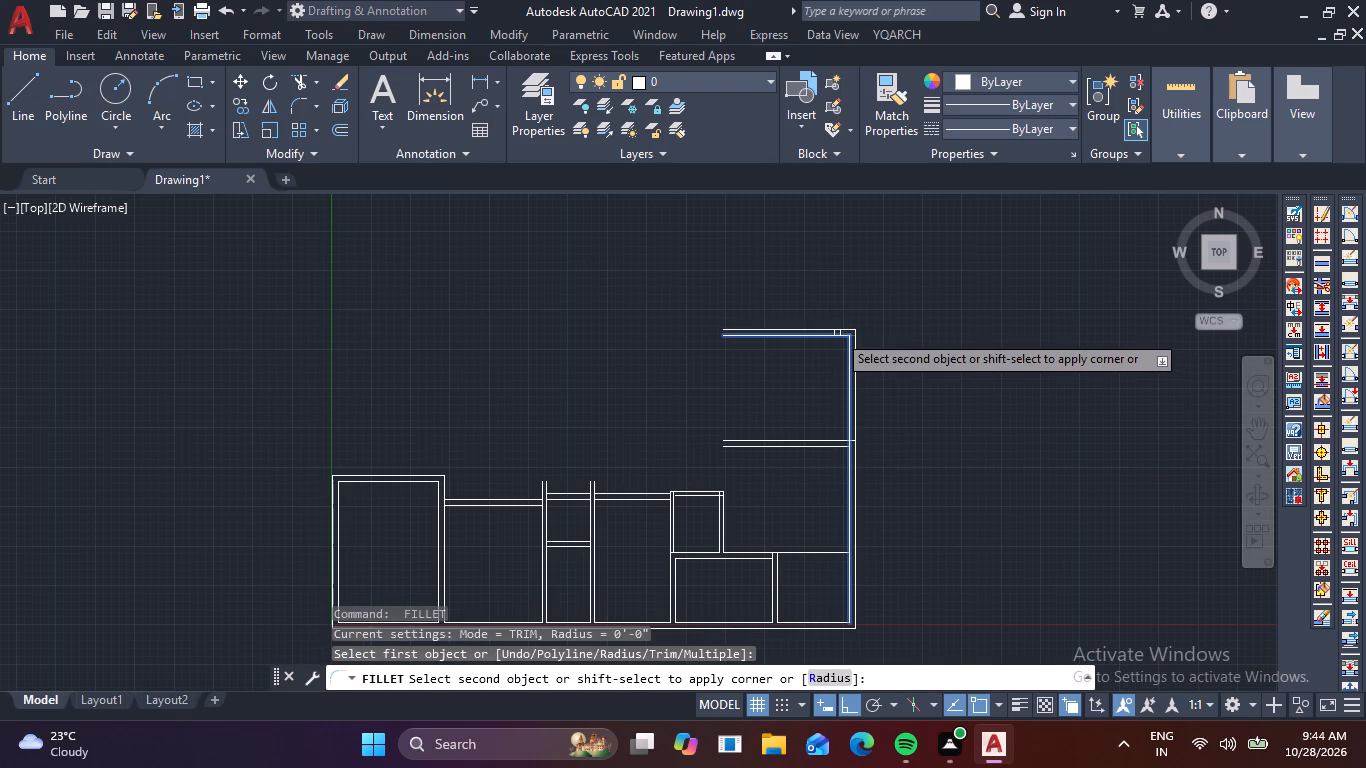
left_click(837, 333)
key("Escape")
Trim the far right wall's inner face where it crosses between the two lines of the wall dividing the upper rooms.
key("t")
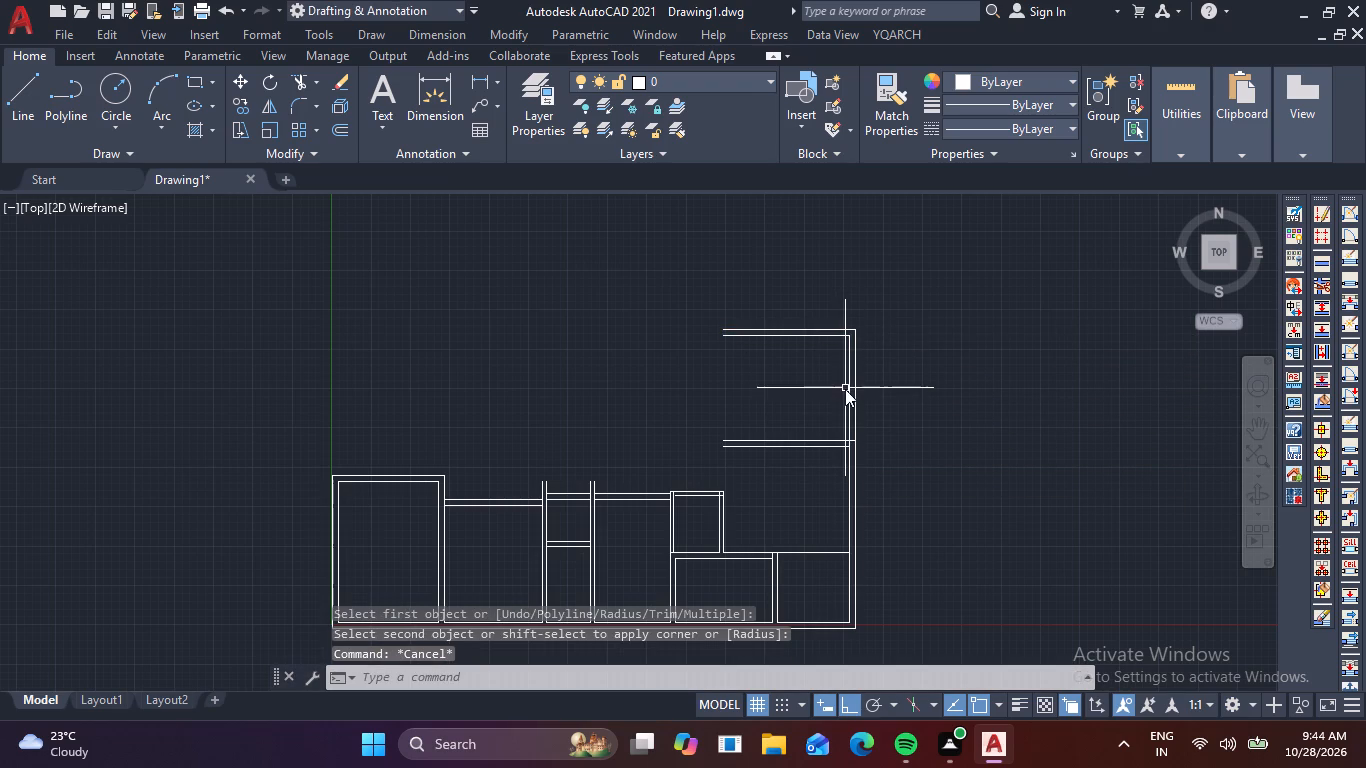
type("r")
key("space")
scroll(844, 354, "up", 4)
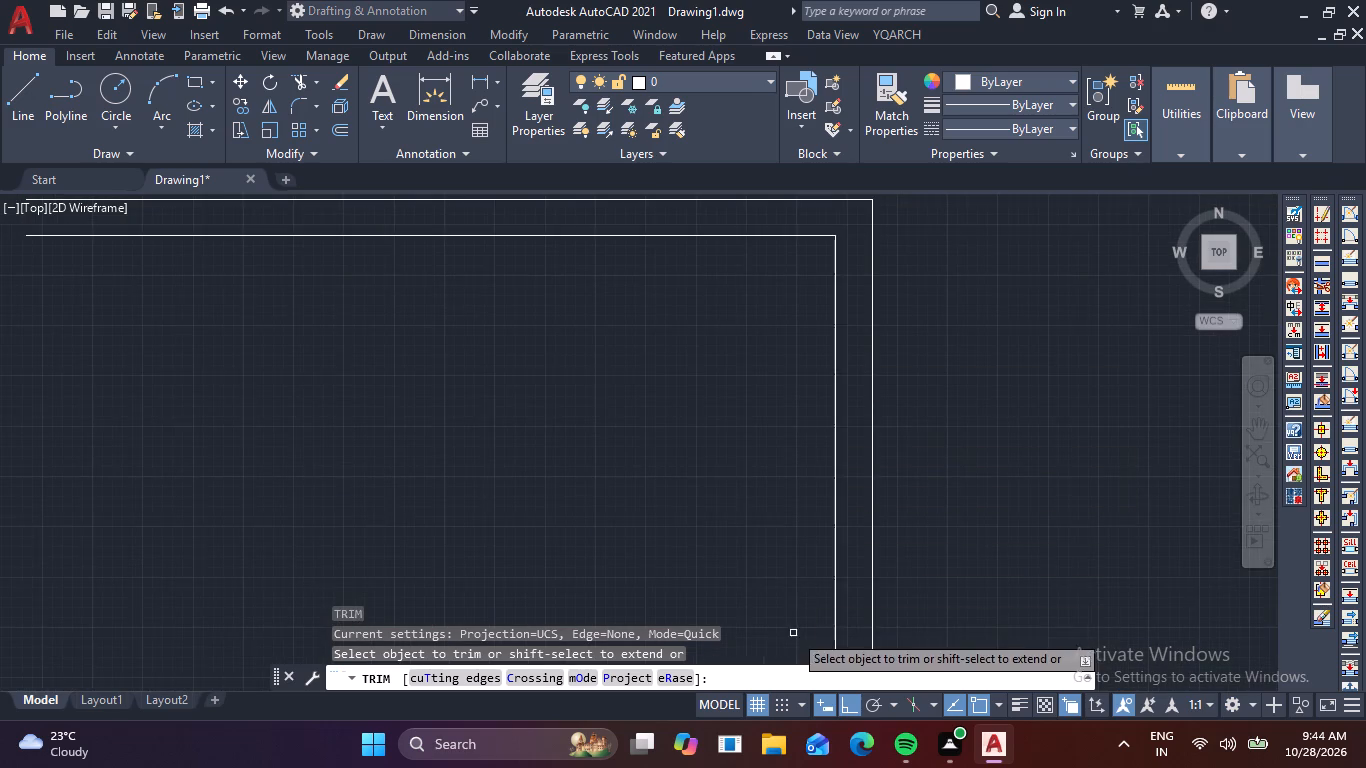
middle_click_drag(790, 632, 788, 455)
middle_click_drag(797, 419, 810, 267)
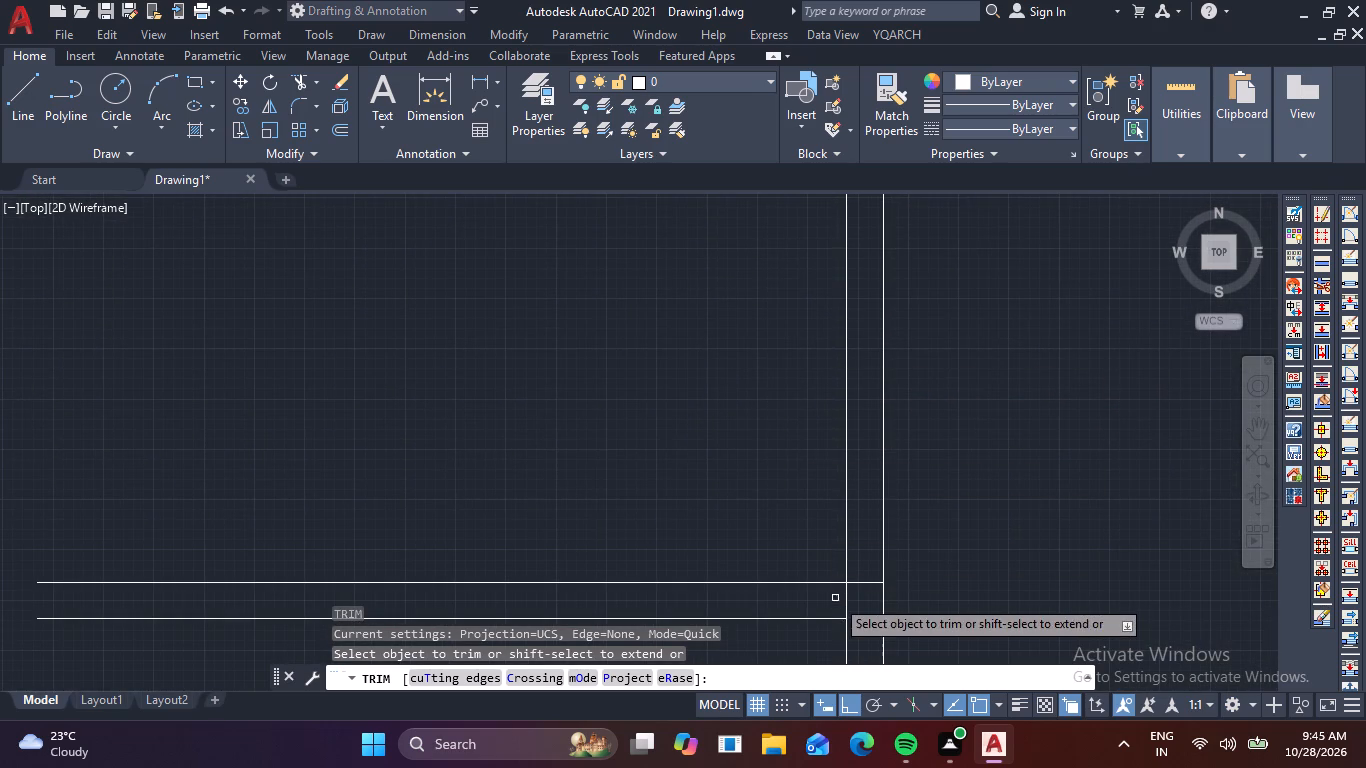
left_click(846, 596)
key("Escape")
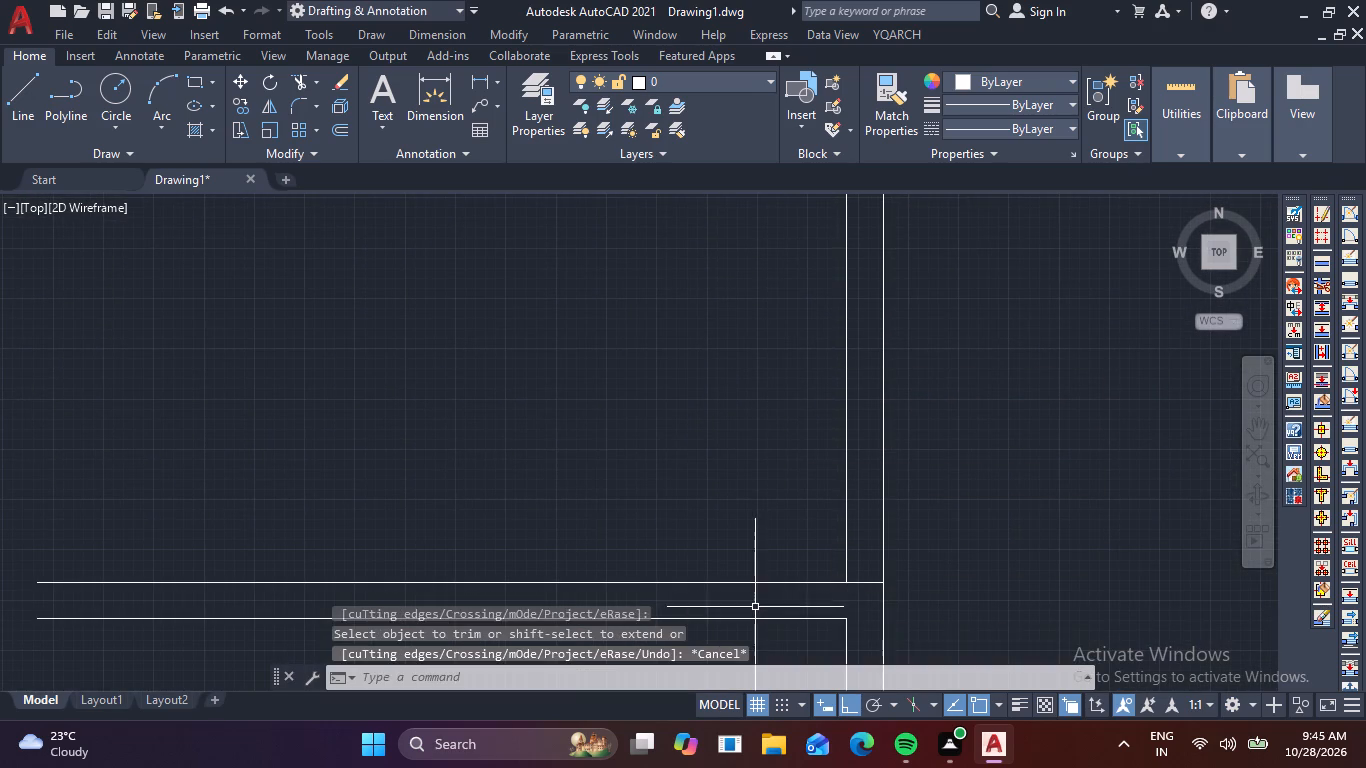
Offset the far right wall's inner face 7' into the topmost room, and offset that copy 6" further to form a partition.
scroll(755, 607, "down", 4)
scroll(781, 540, "up", 2)
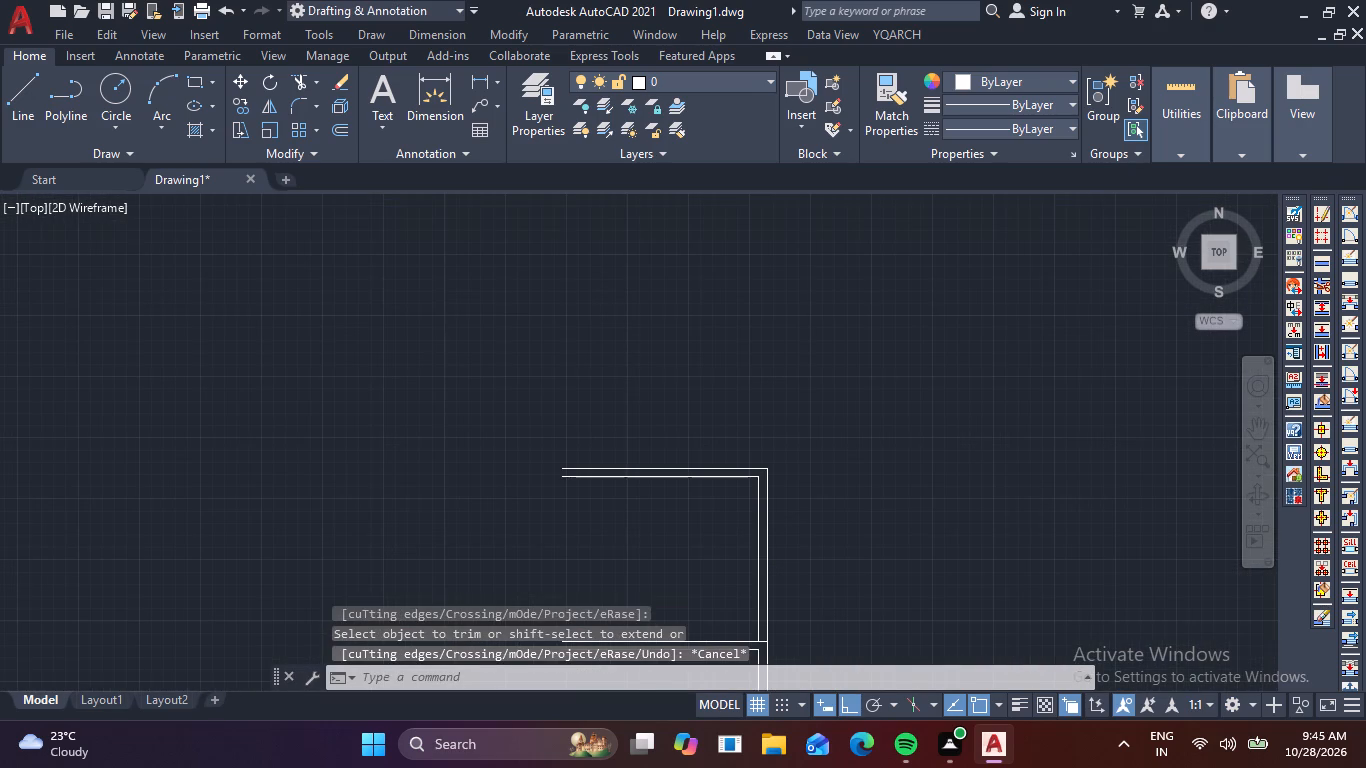
key("0")
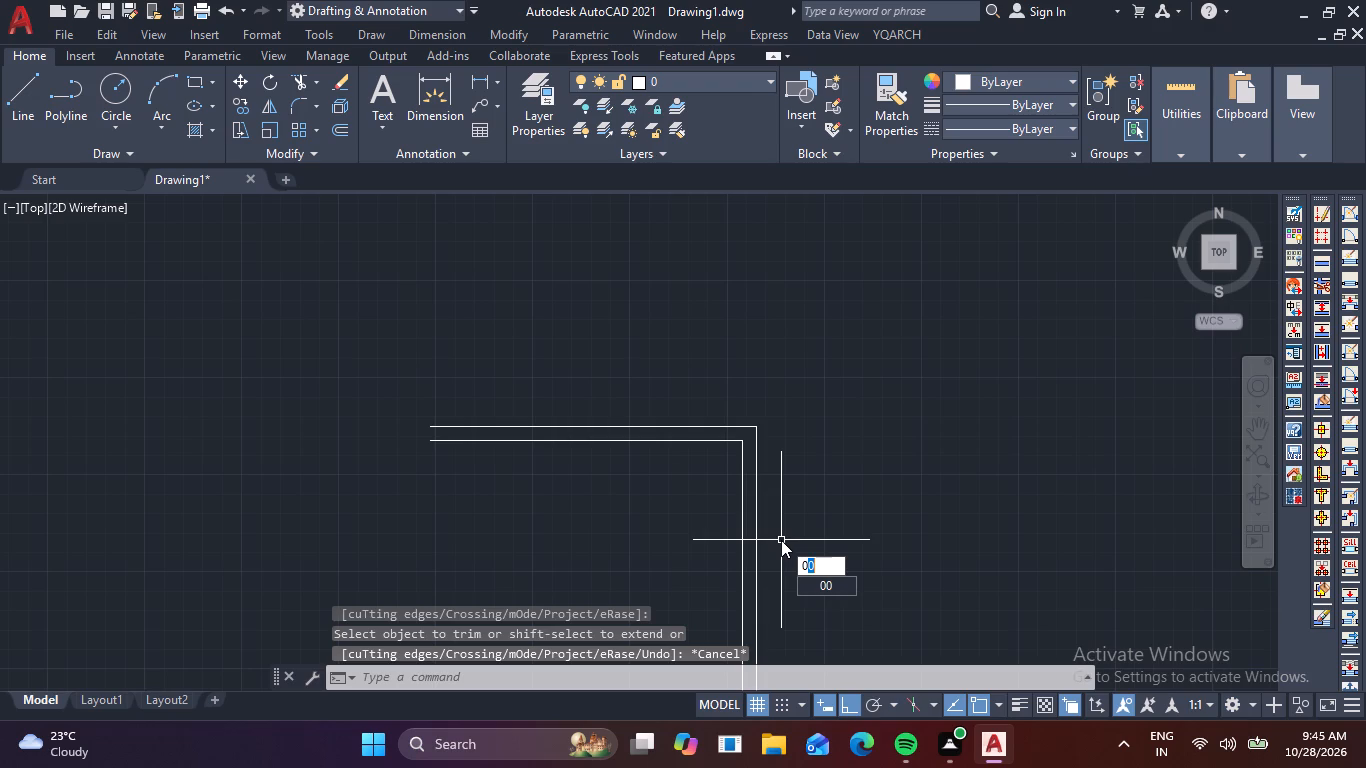
key("Escape")
key("o")
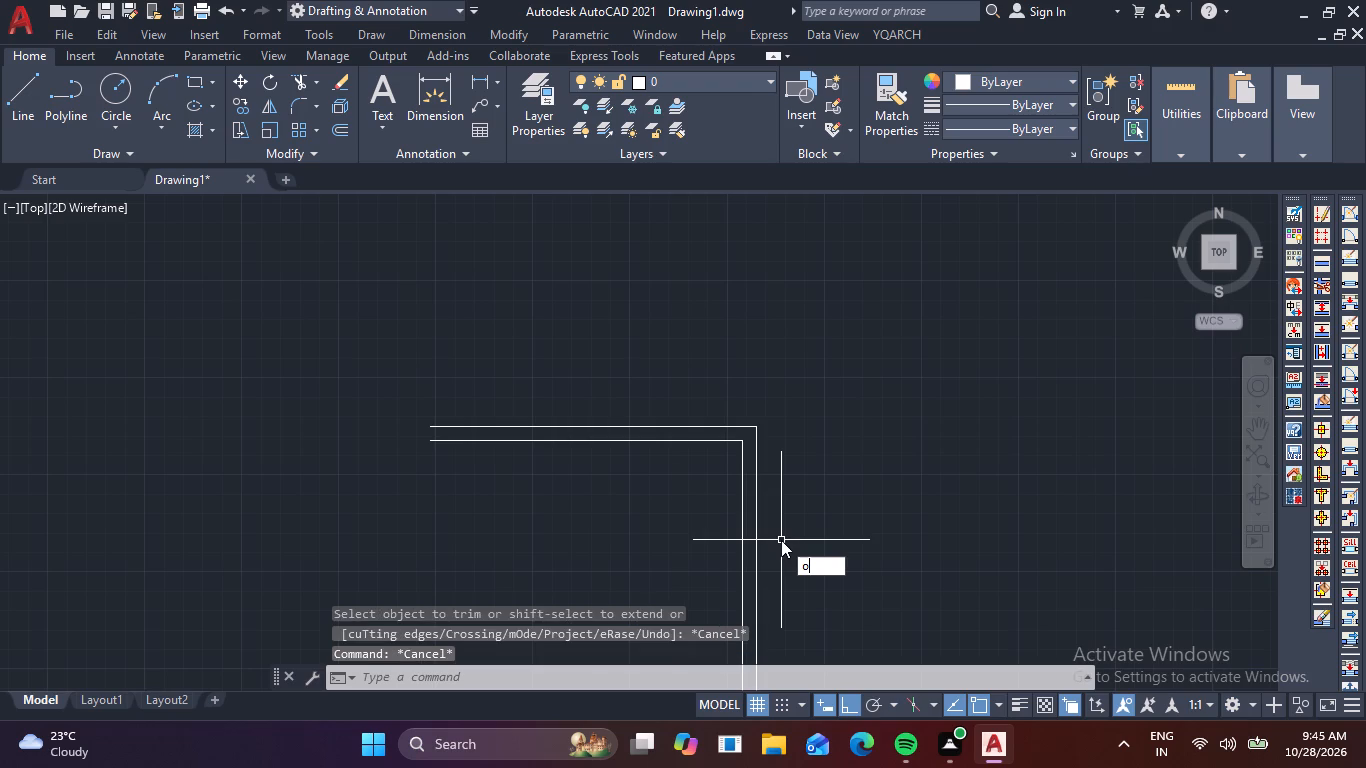
key("Return")
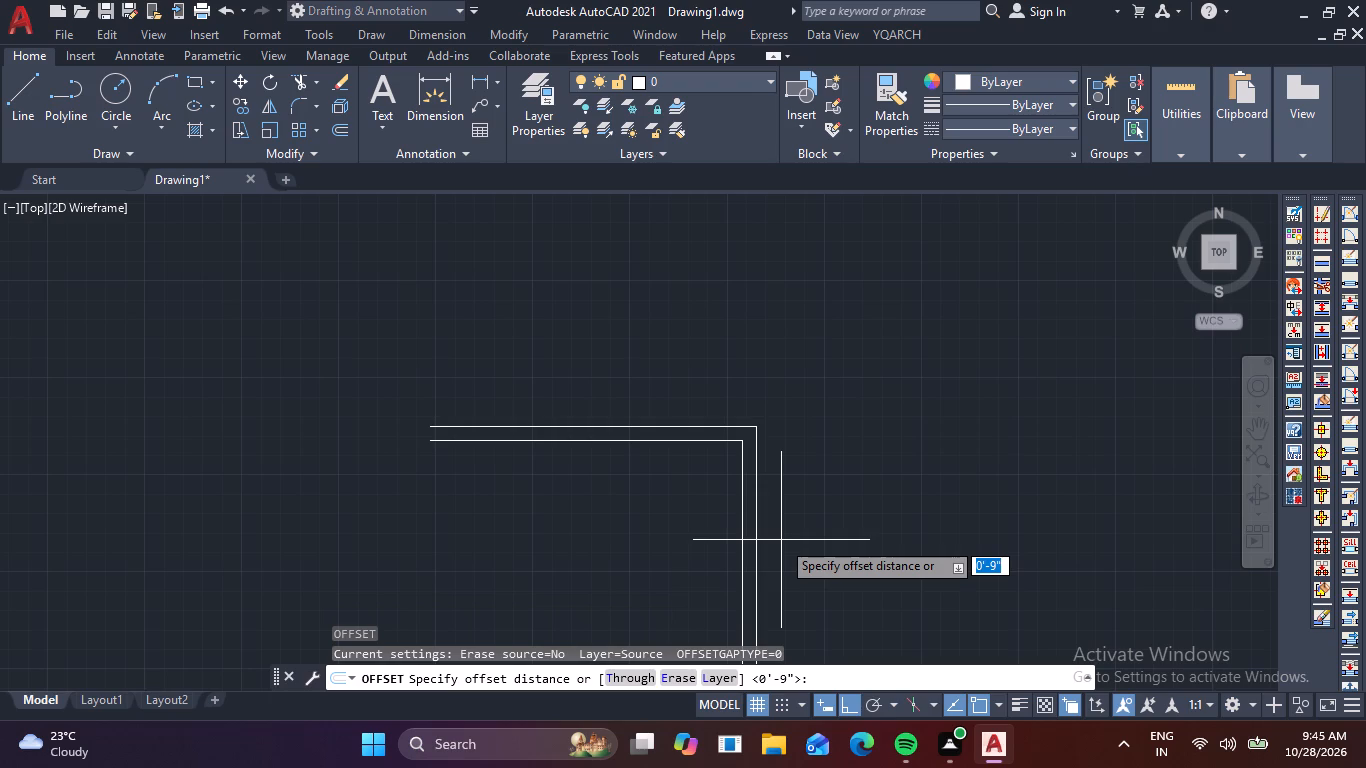
key("7")
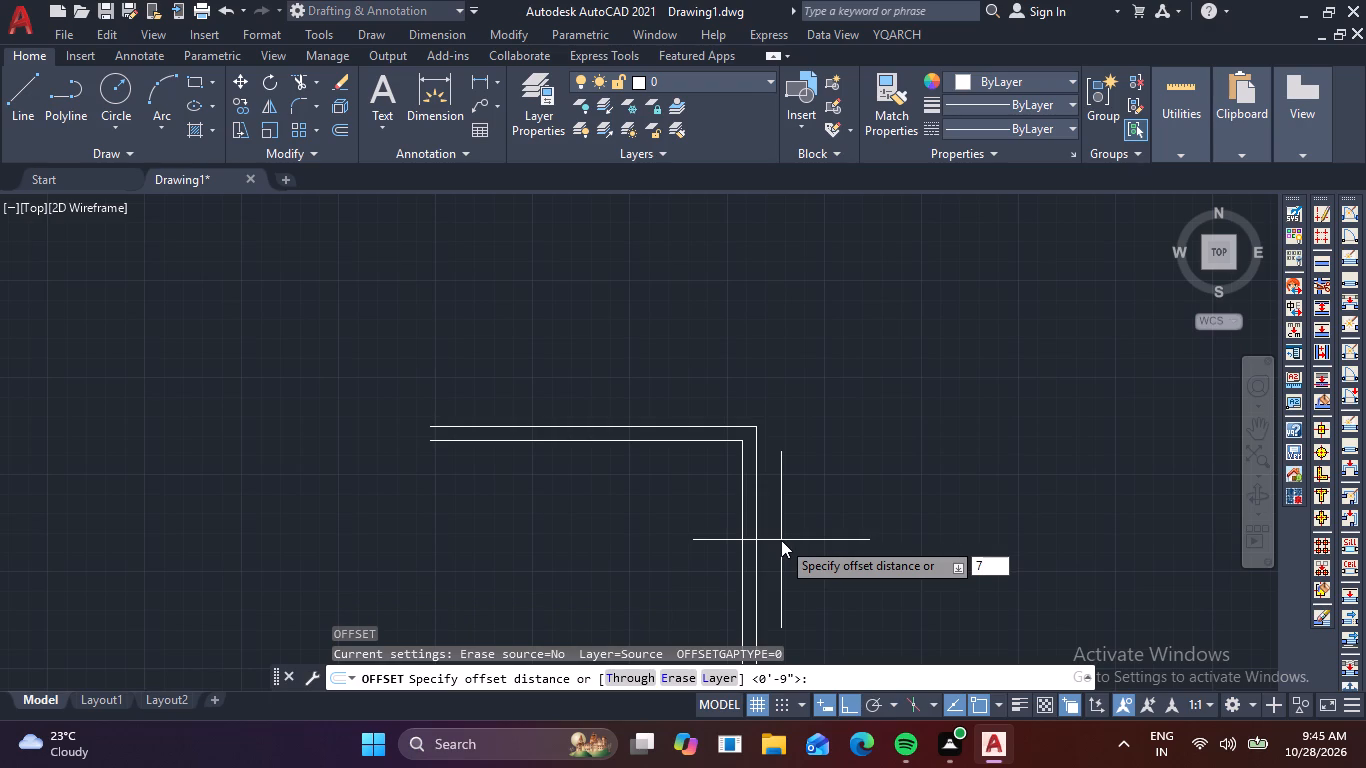
key("apostrophe")
key("Return")
scroll(781, 540, "down", 1)
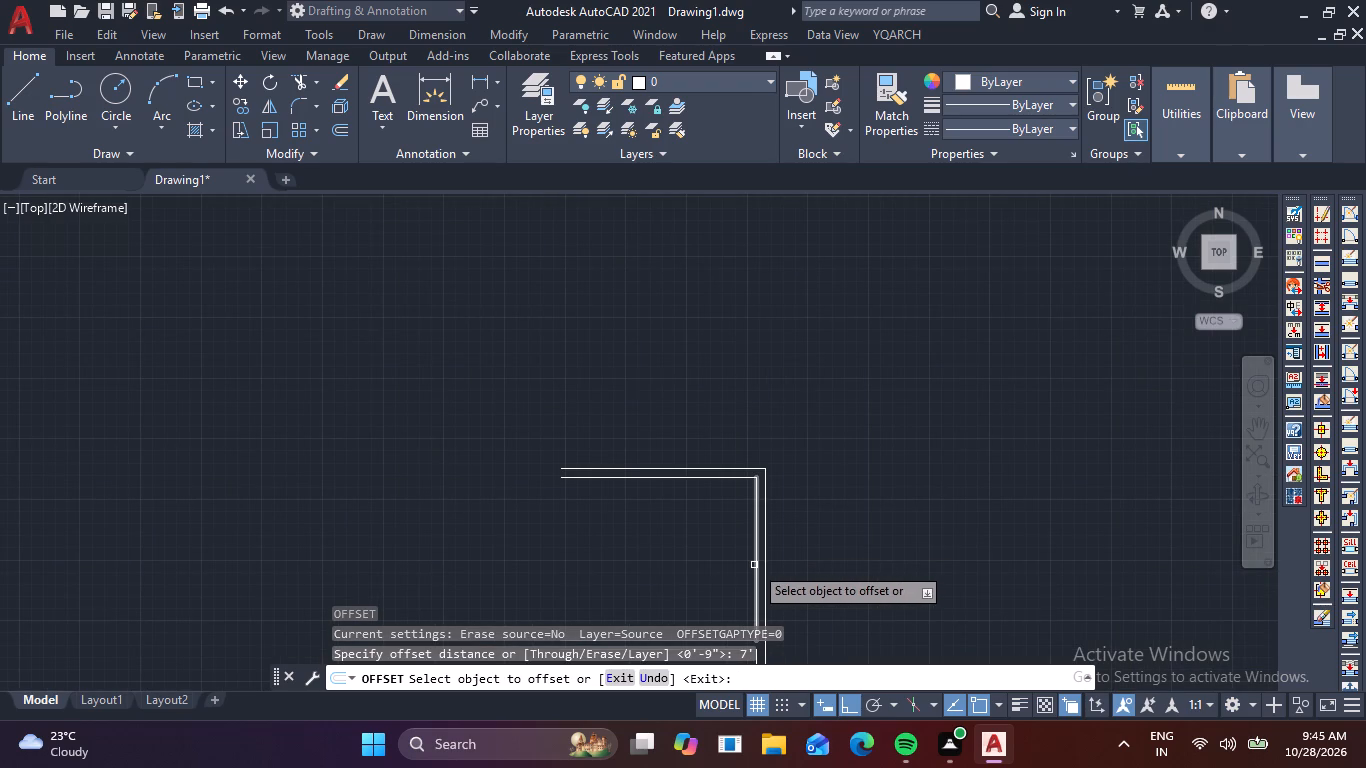
left_click(754, 565)
left_click(665, 572)
middle_click_drag(688, 561, 730, 449)
left_click(715, 453)
type("6")
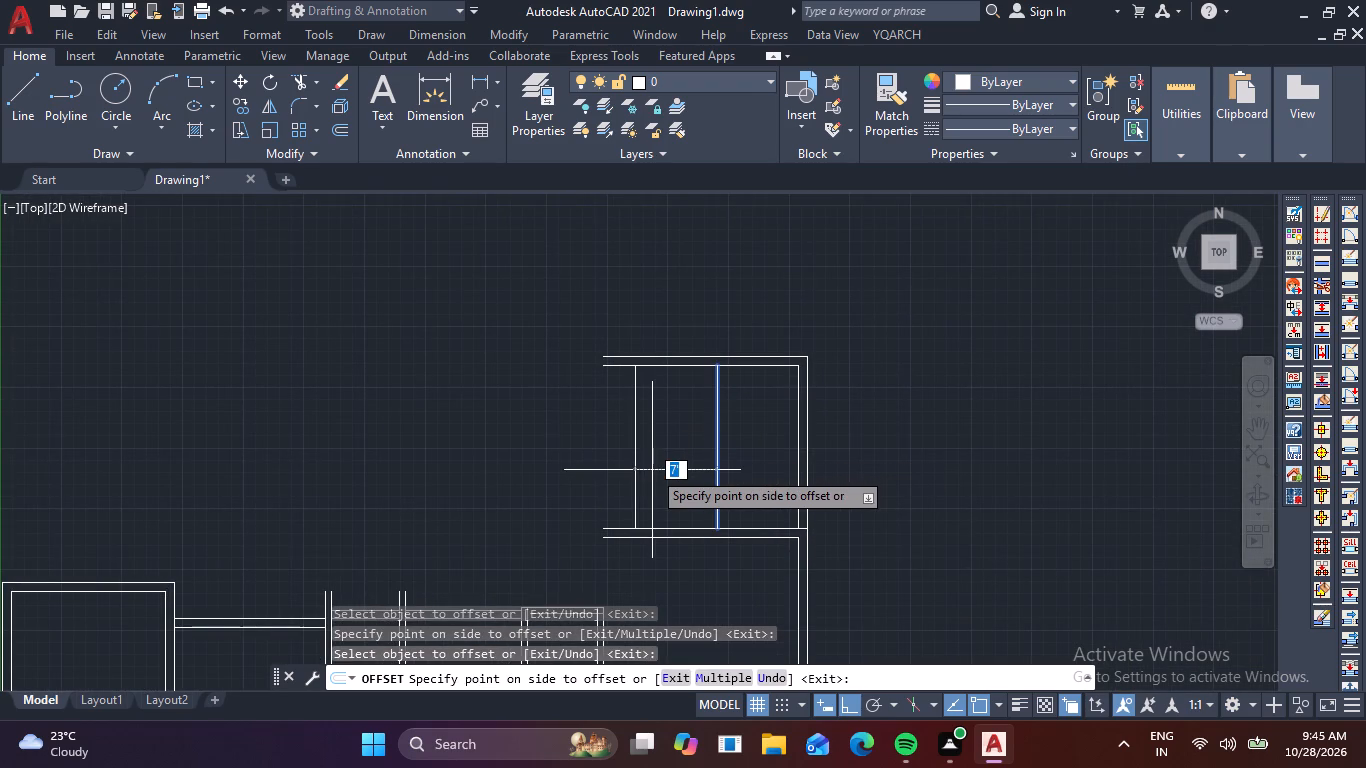
key("space")
Offset the new partition's left line 16' to the left to mark the neighbouring room's far side.
left_click(710, 477)
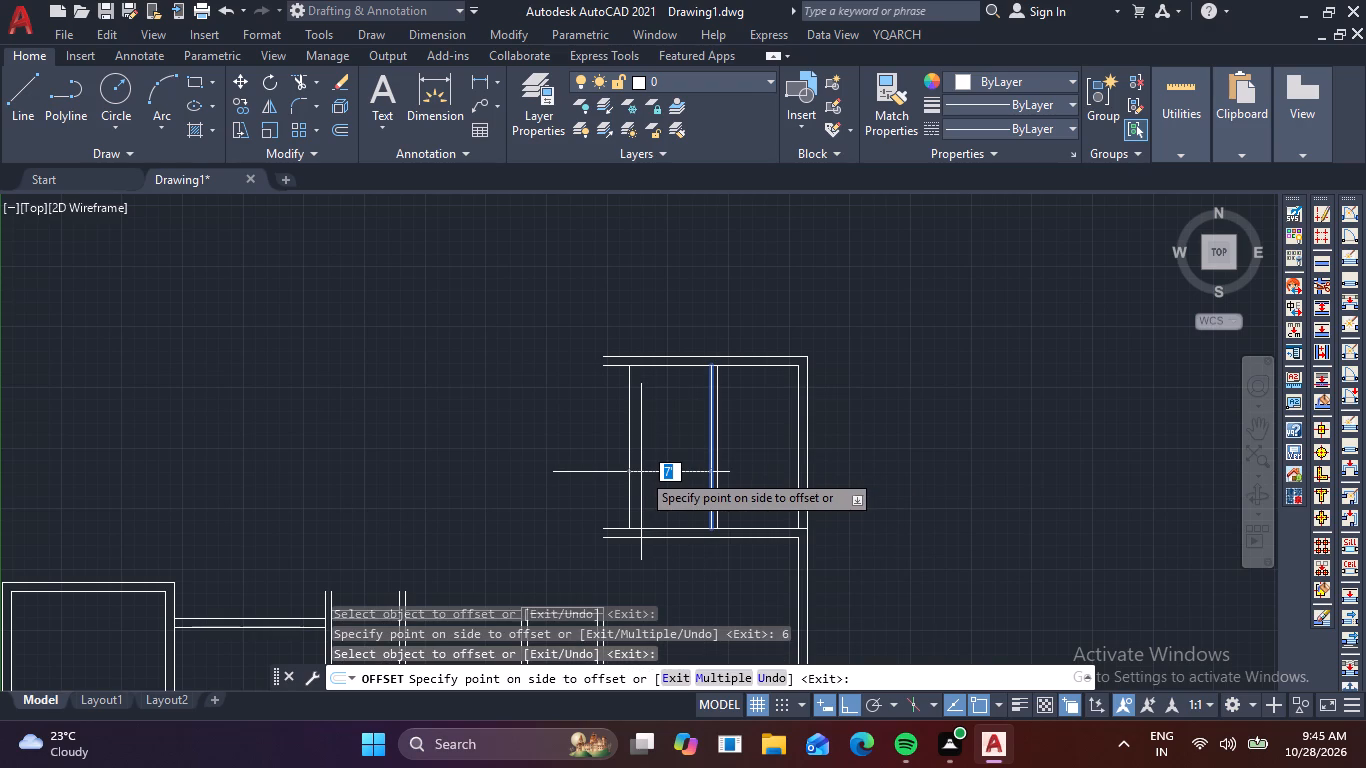
type("16'")
key("Return")
middle_click_drag(642, 463, 634, 404)
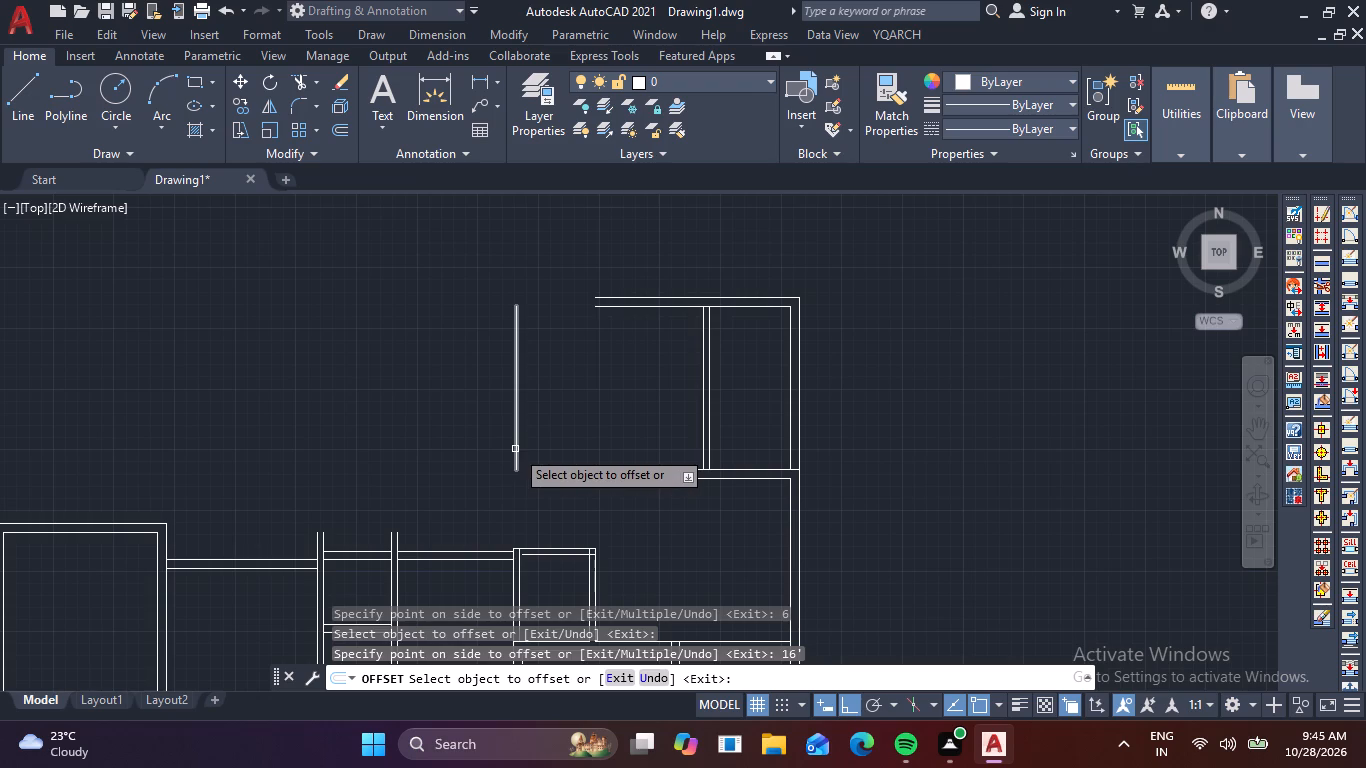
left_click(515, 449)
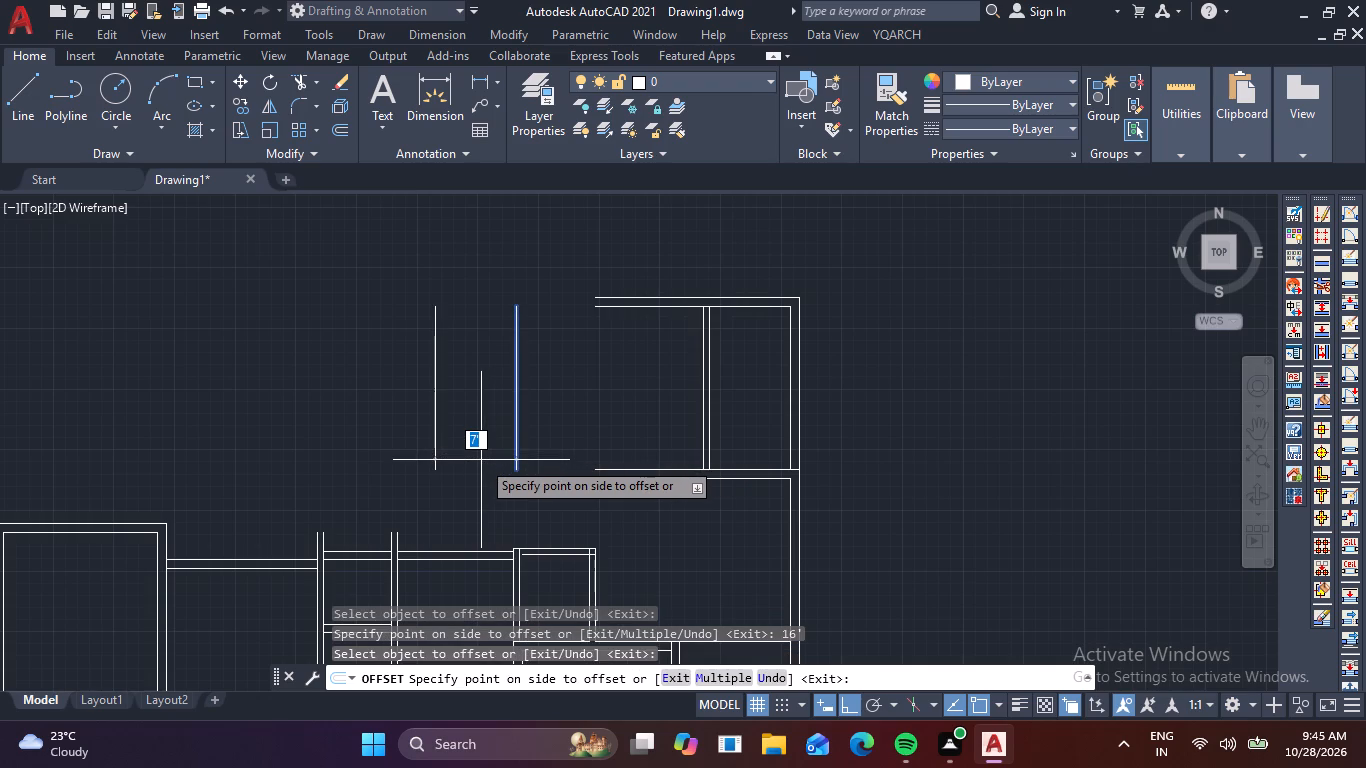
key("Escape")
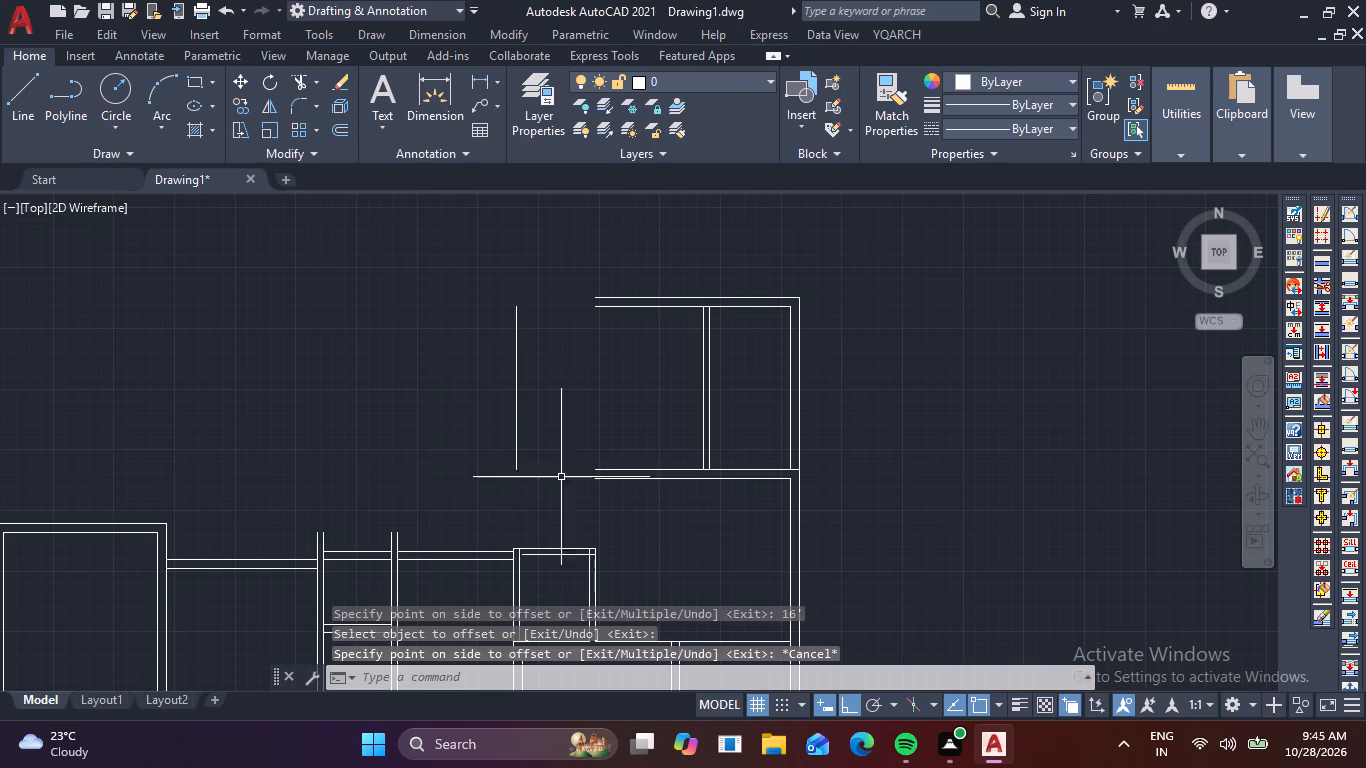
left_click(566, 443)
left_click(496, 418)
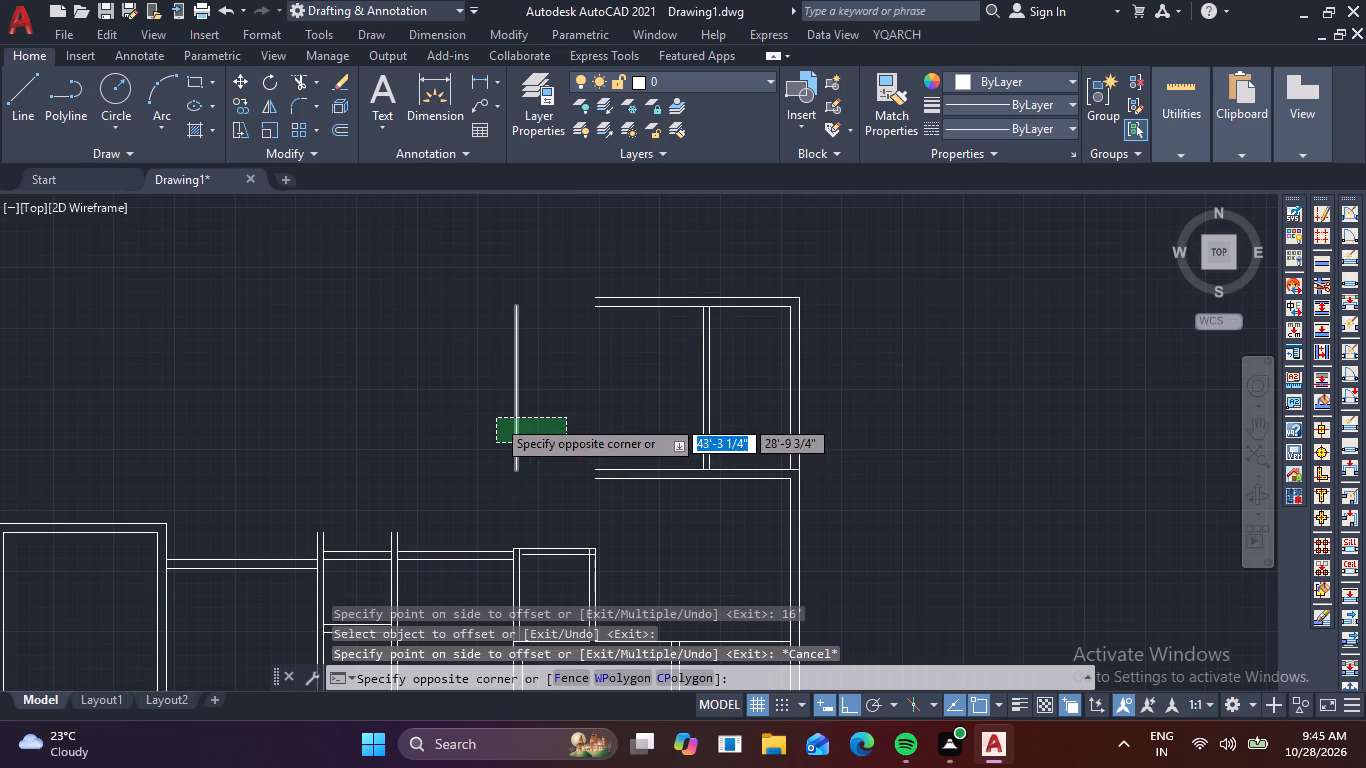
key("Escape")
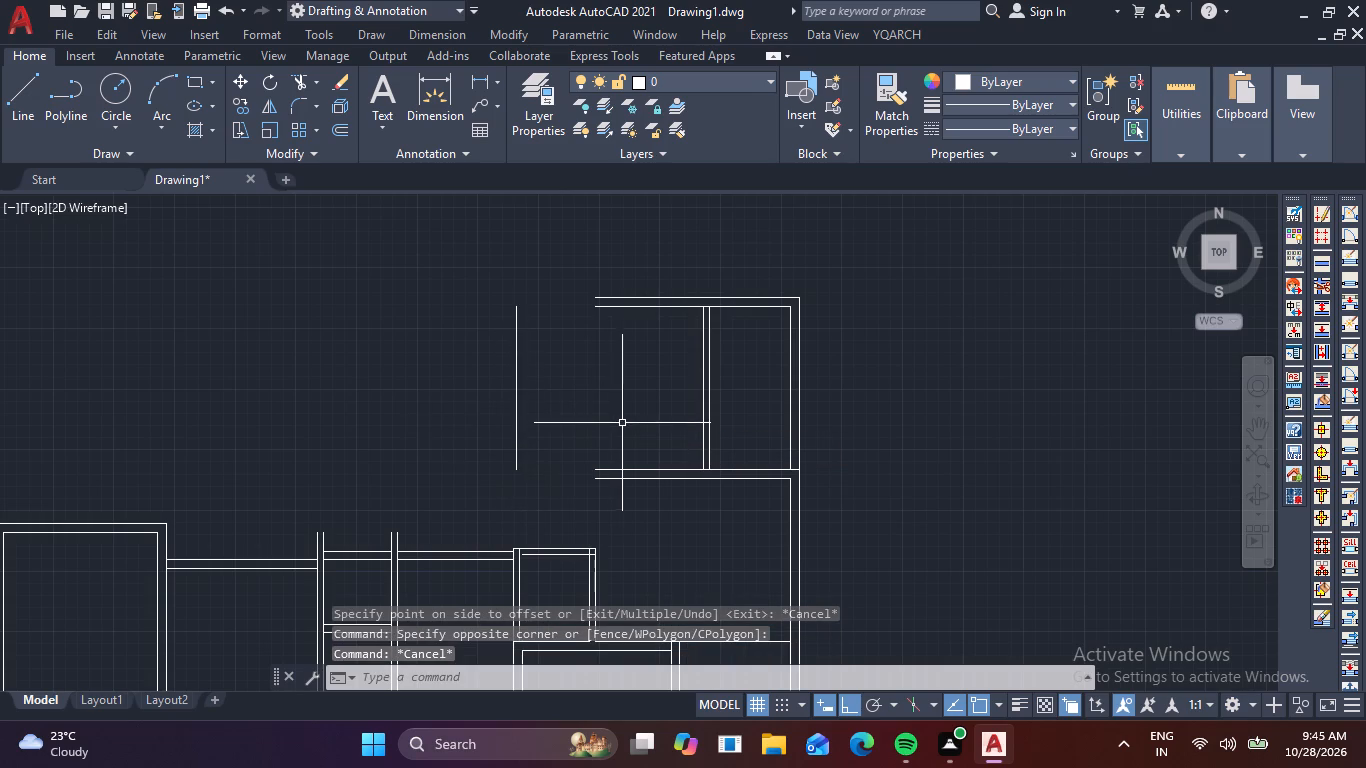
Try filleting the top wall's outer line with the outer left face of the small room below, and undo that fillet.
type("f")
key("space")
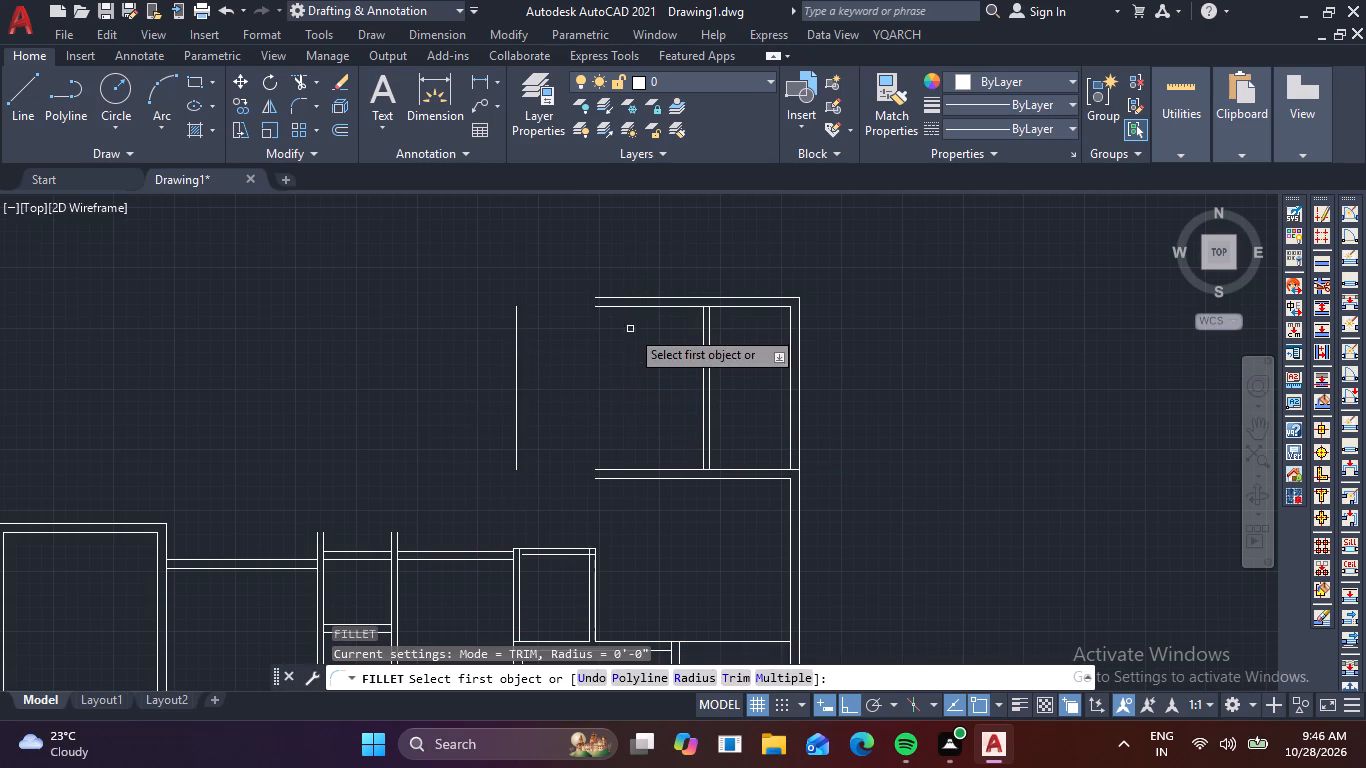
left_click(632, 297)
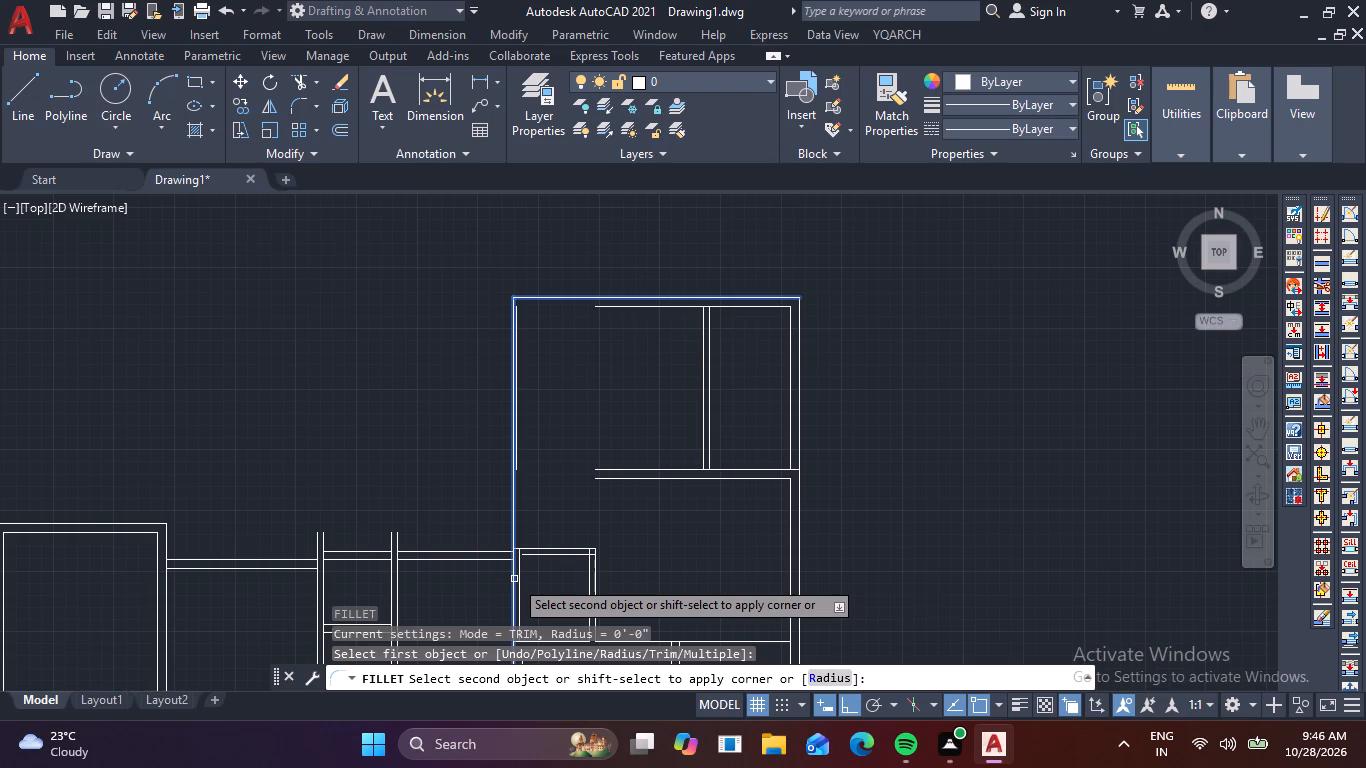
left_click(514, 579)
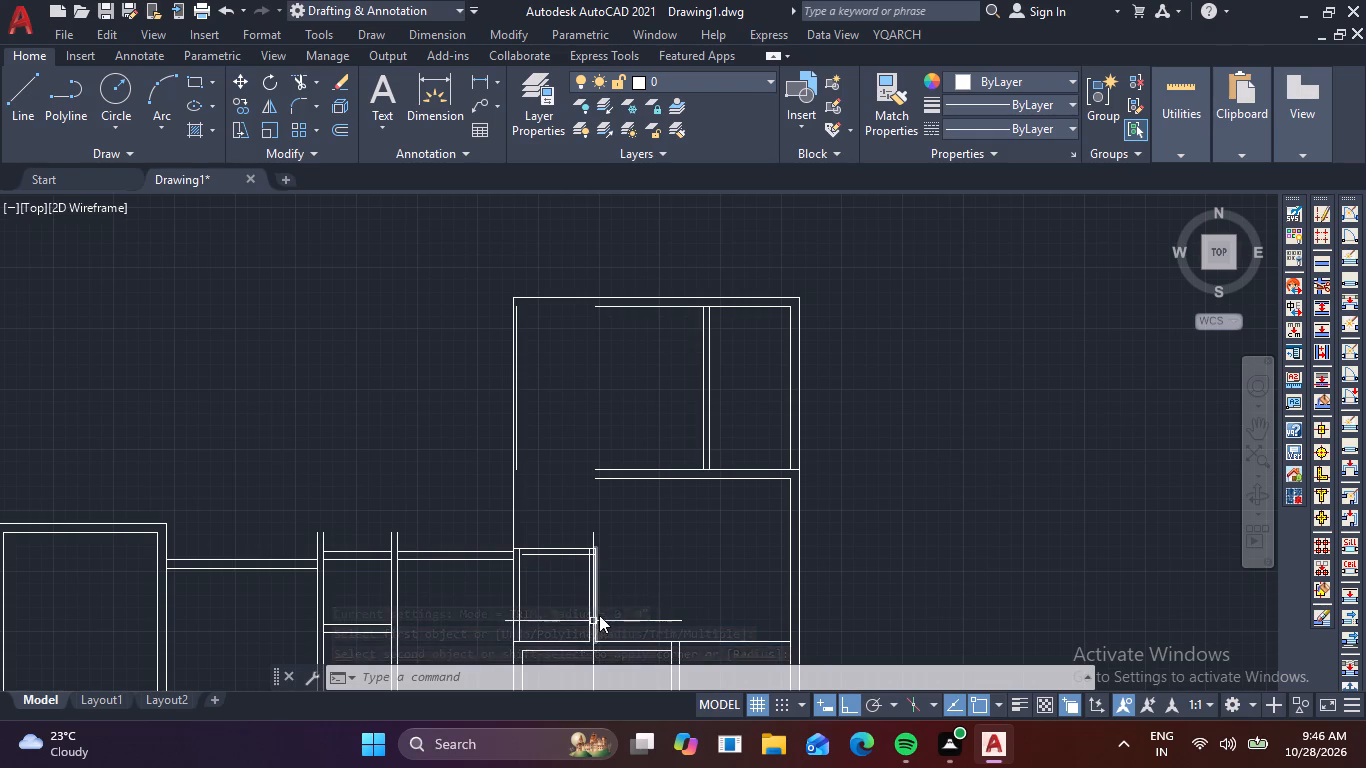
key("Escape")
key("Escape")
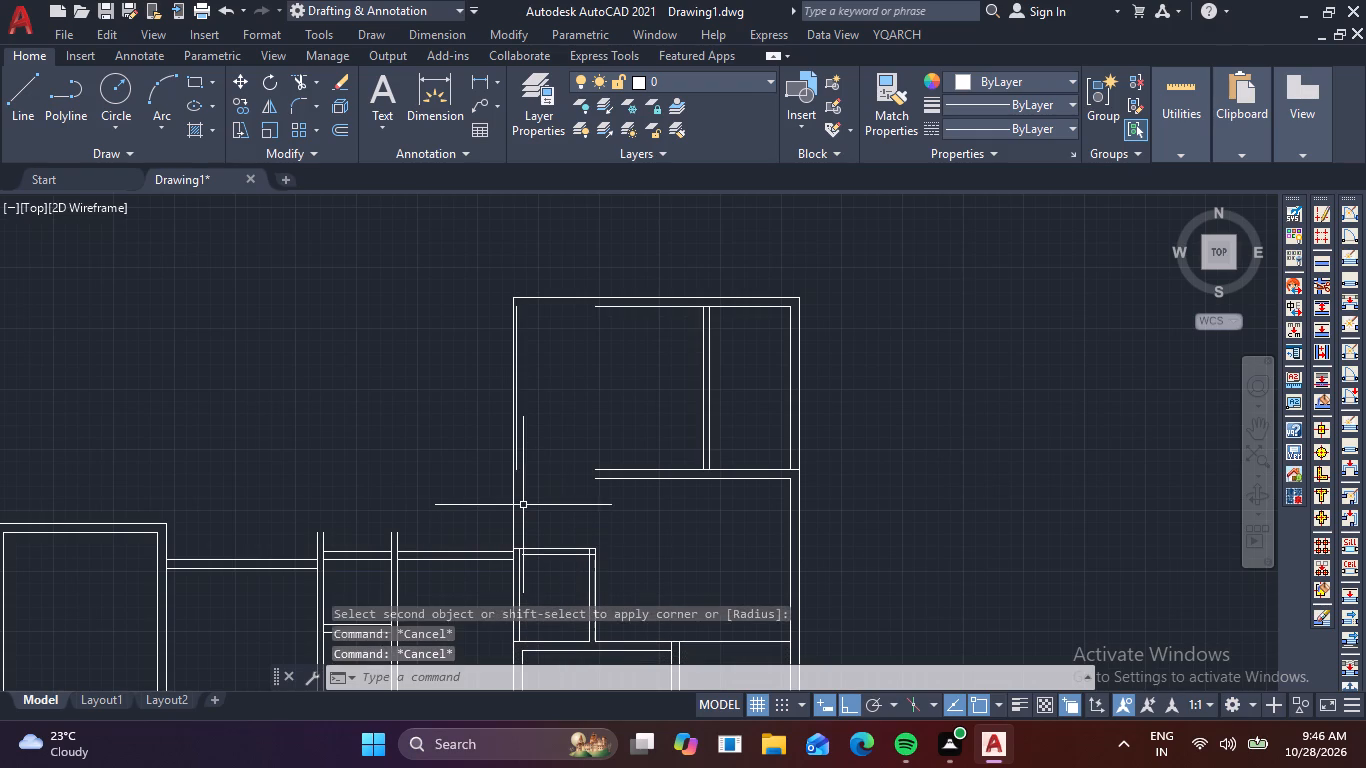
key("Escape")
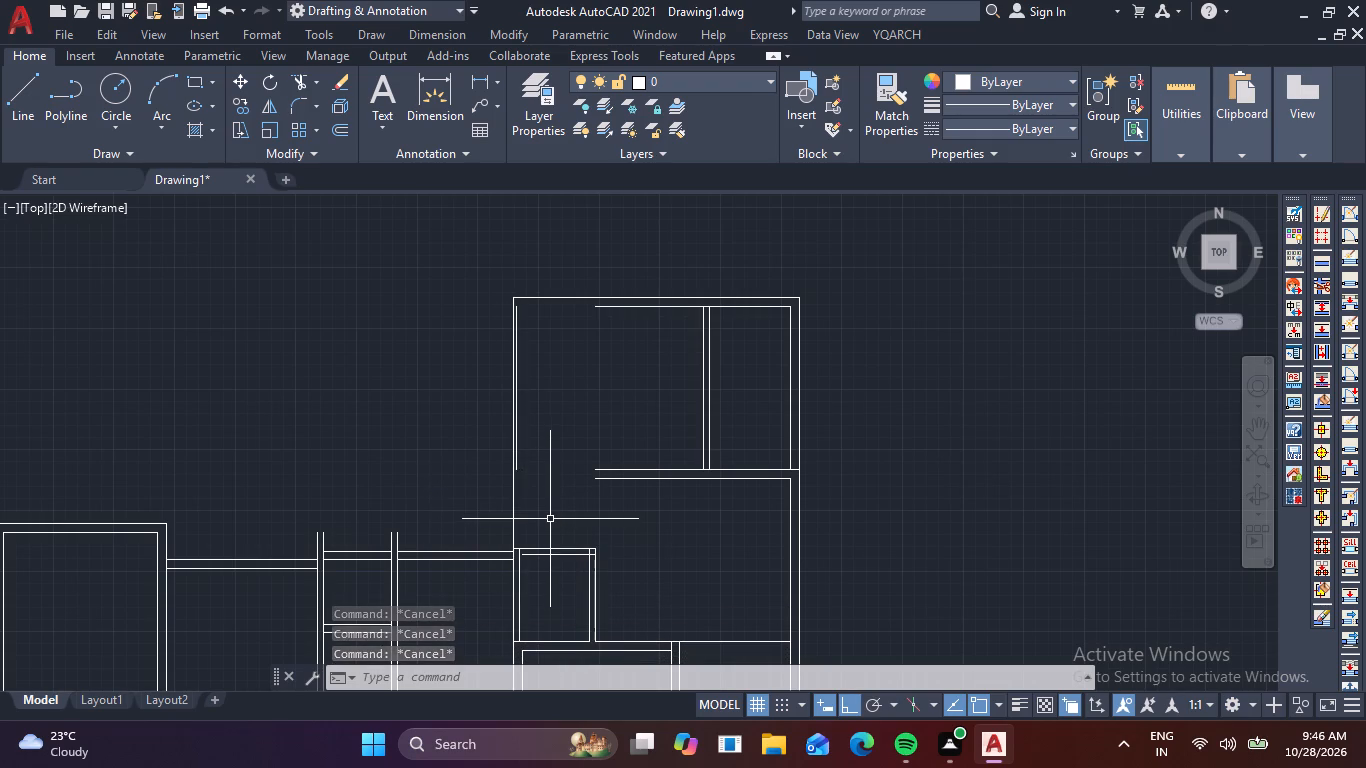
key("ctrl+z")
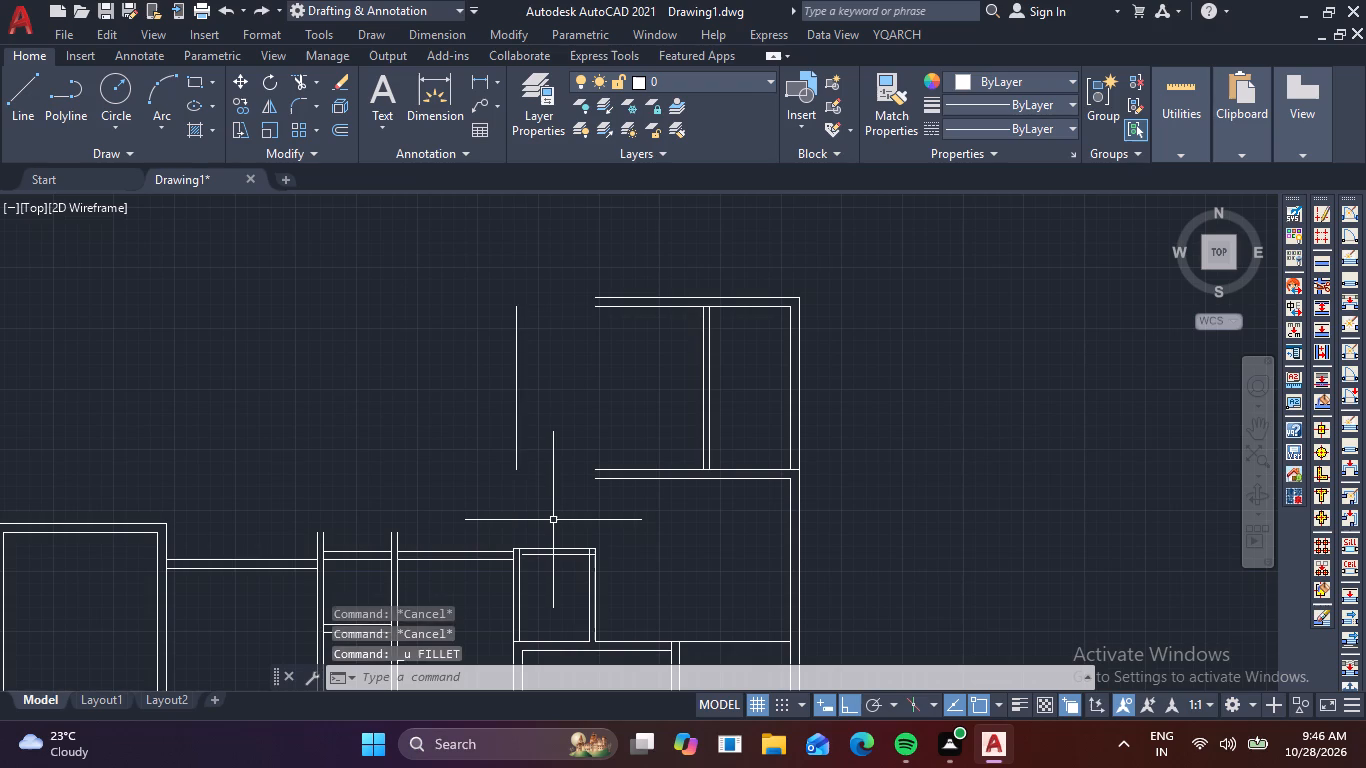
Fillet the top wall's inner line with the inner line of the small lower room's left wall into a square corner.
type("f")
key("space")
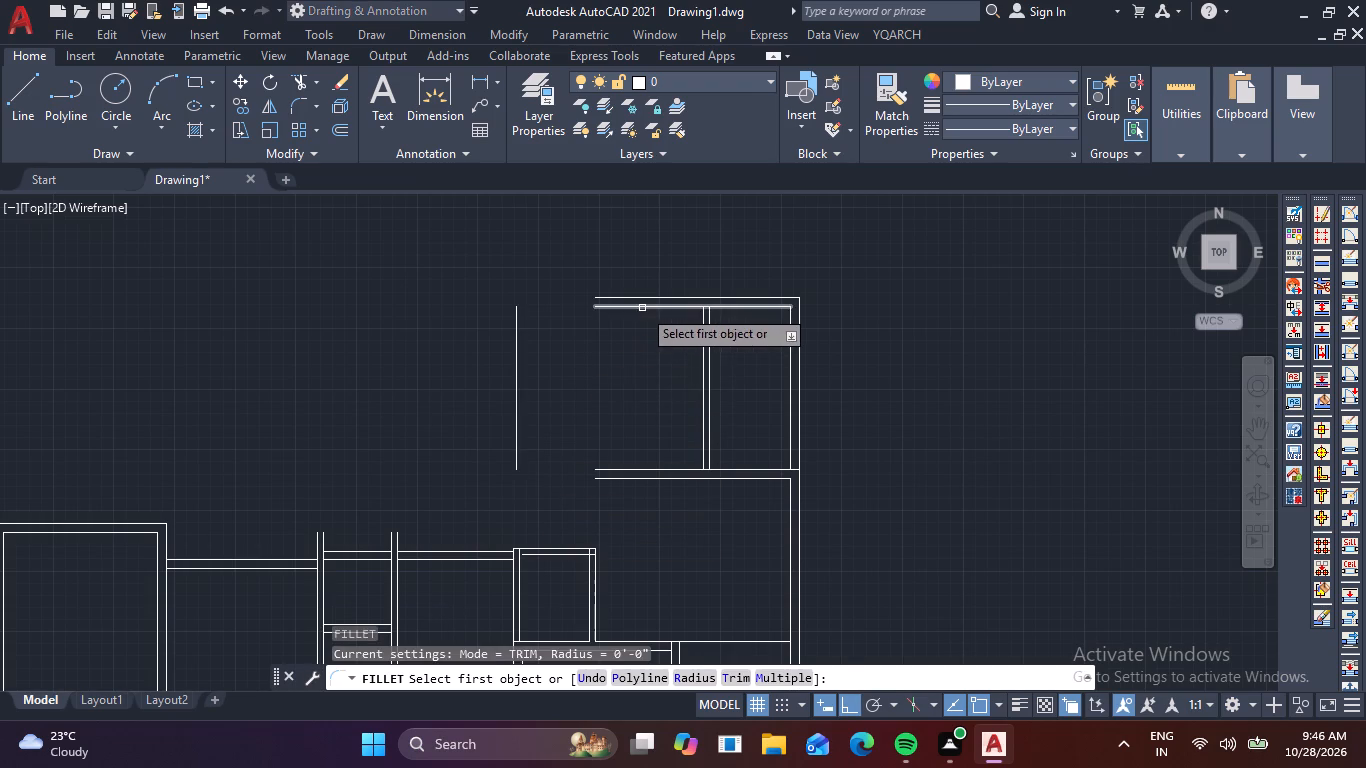
left_click(642, 308)
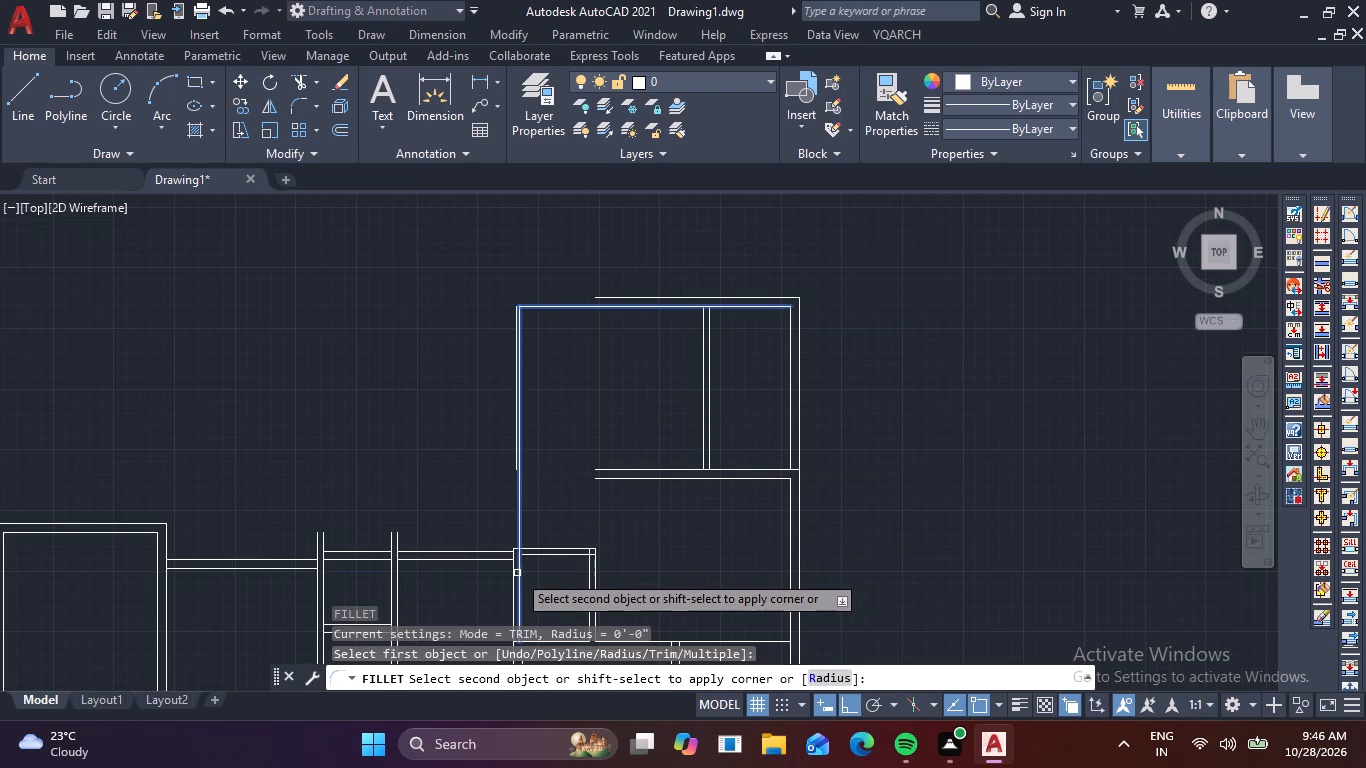
left_click(517, 573)
key("Escape")
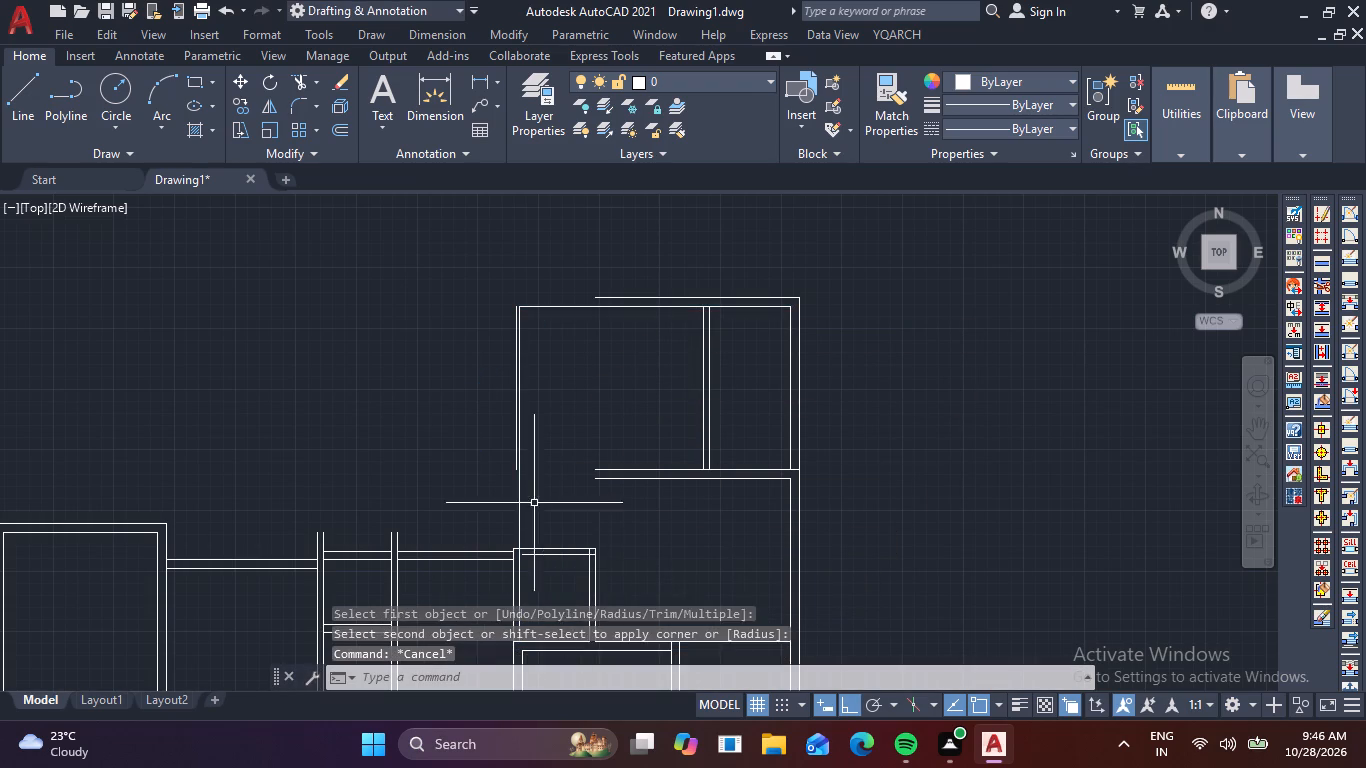
key("Escape")
scroll(510, 460, "up", 2)
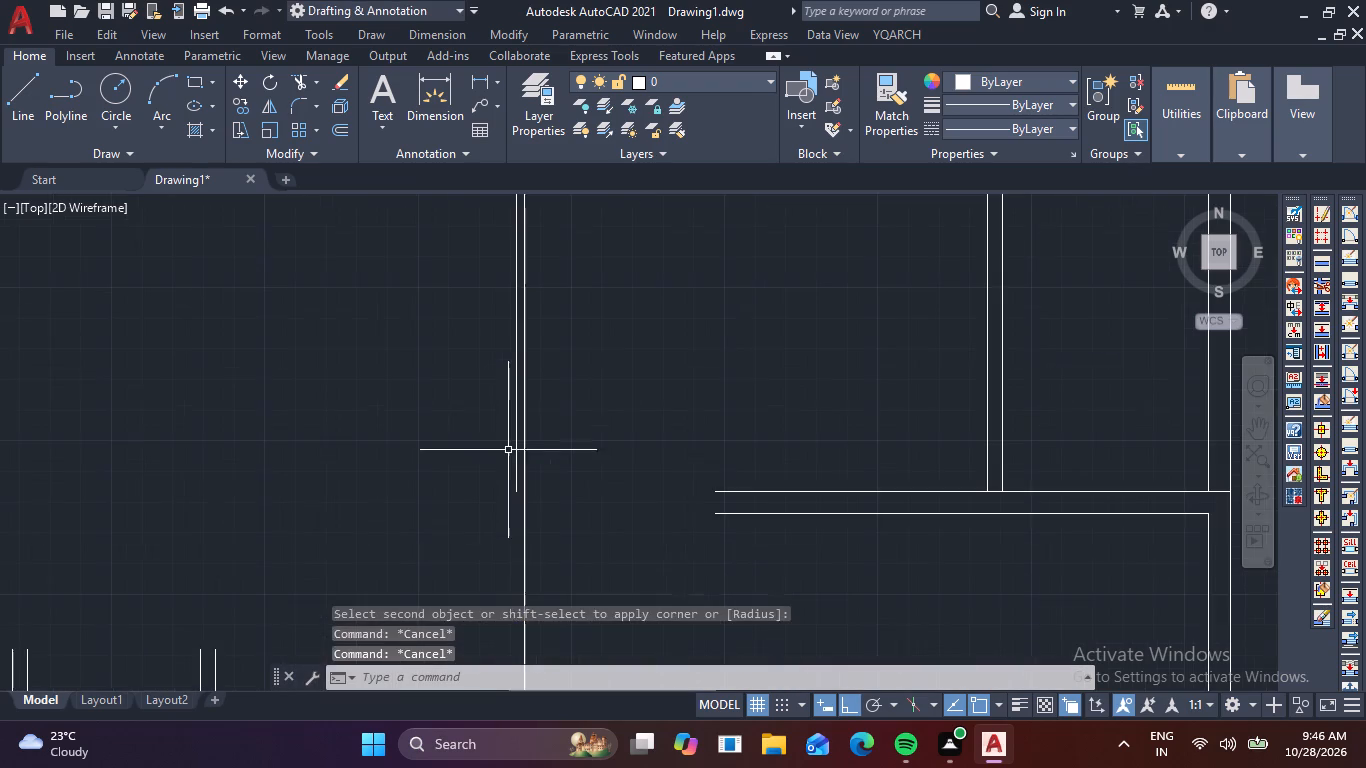
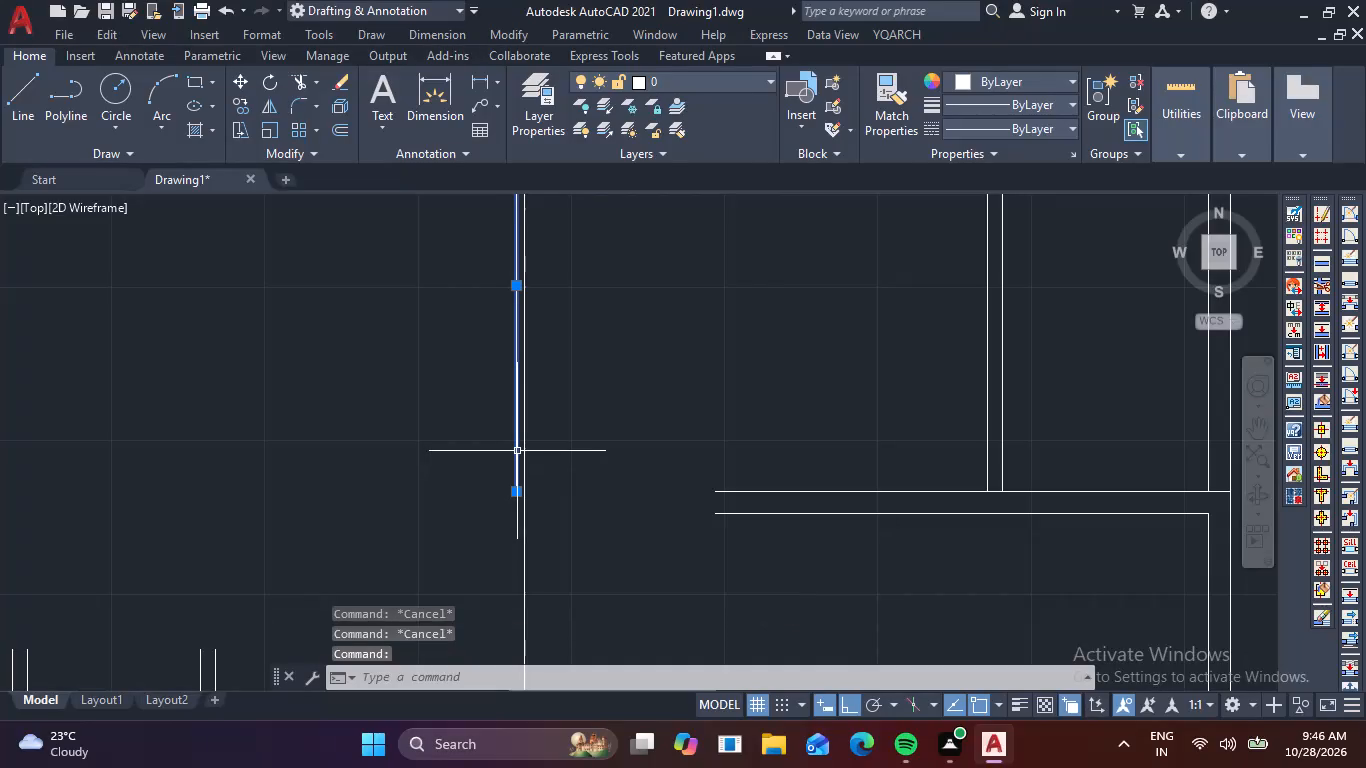
Erase the selected 16' offset line beside the topmost room's left wall line.
key("Delete")
scroll(517, 451, "down", 2)
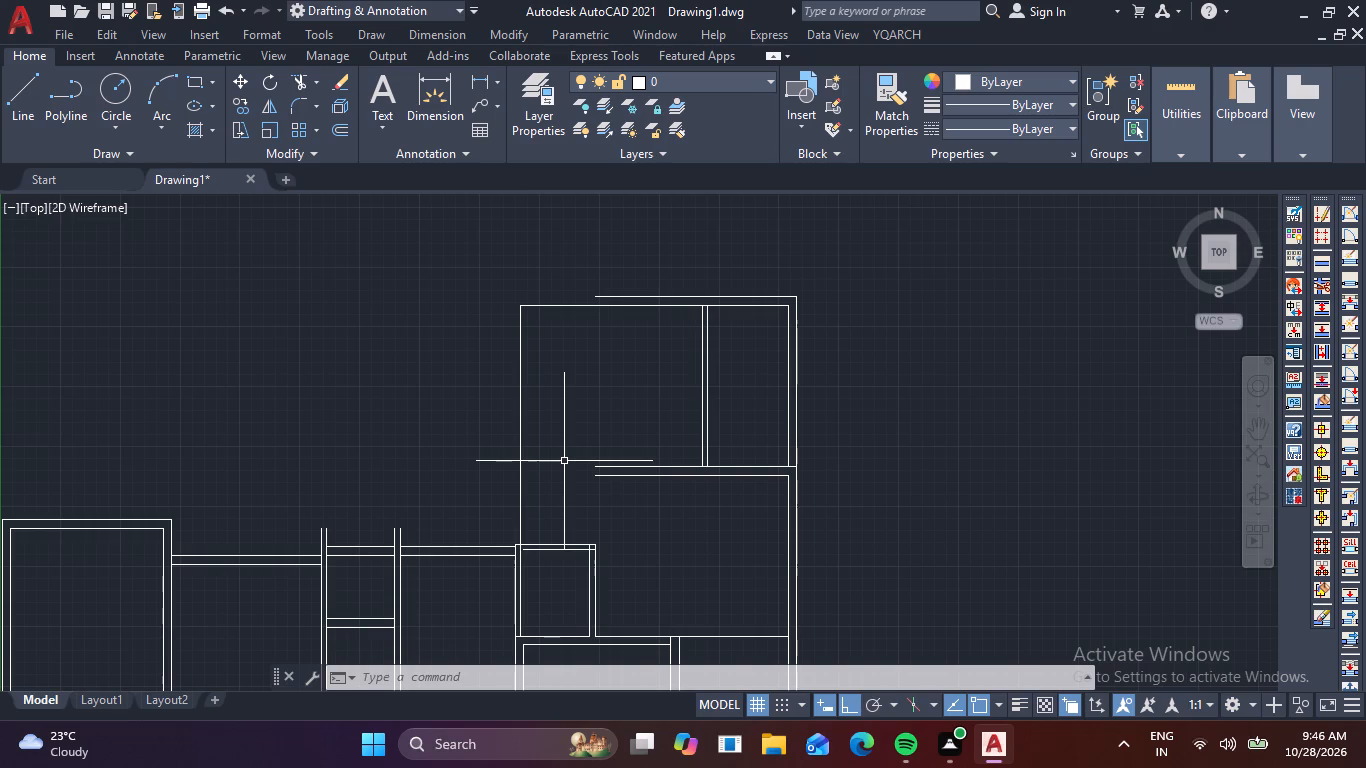
key("0")
key("Escape")
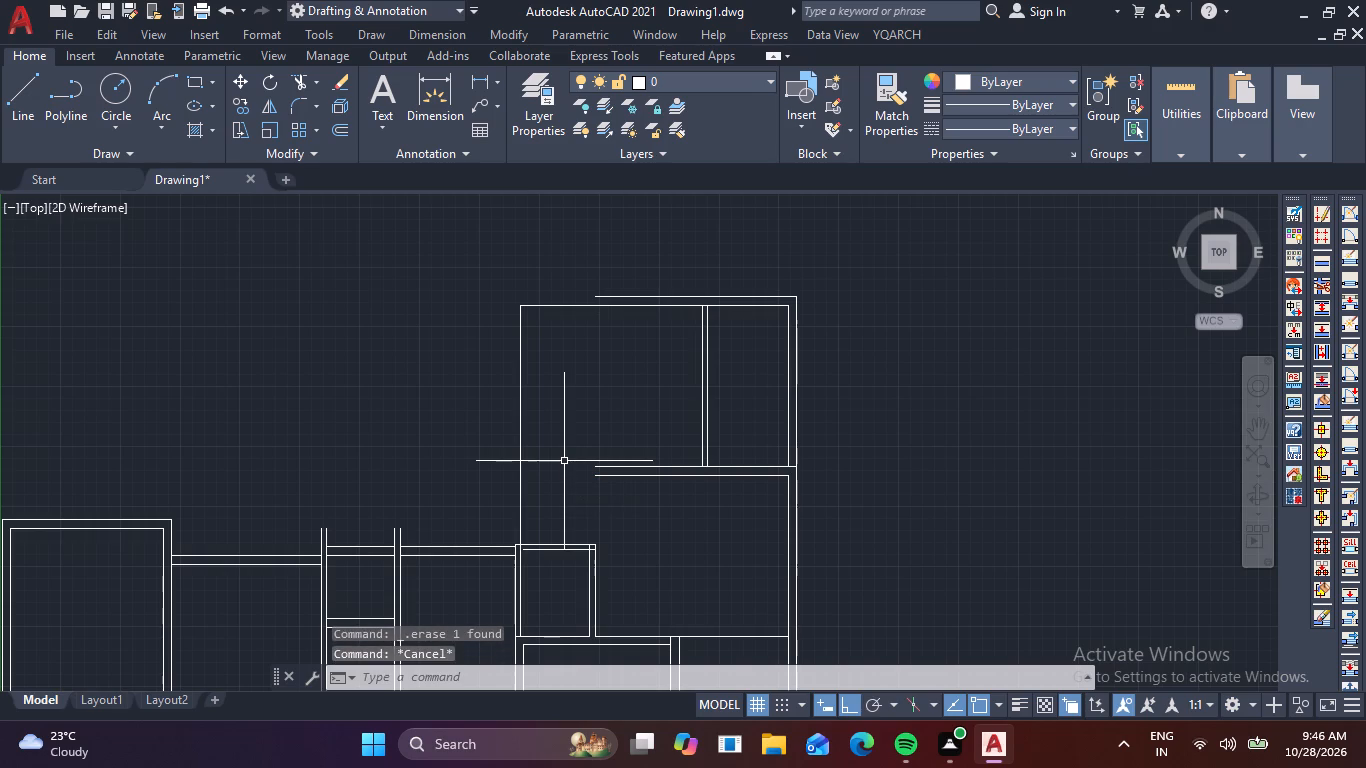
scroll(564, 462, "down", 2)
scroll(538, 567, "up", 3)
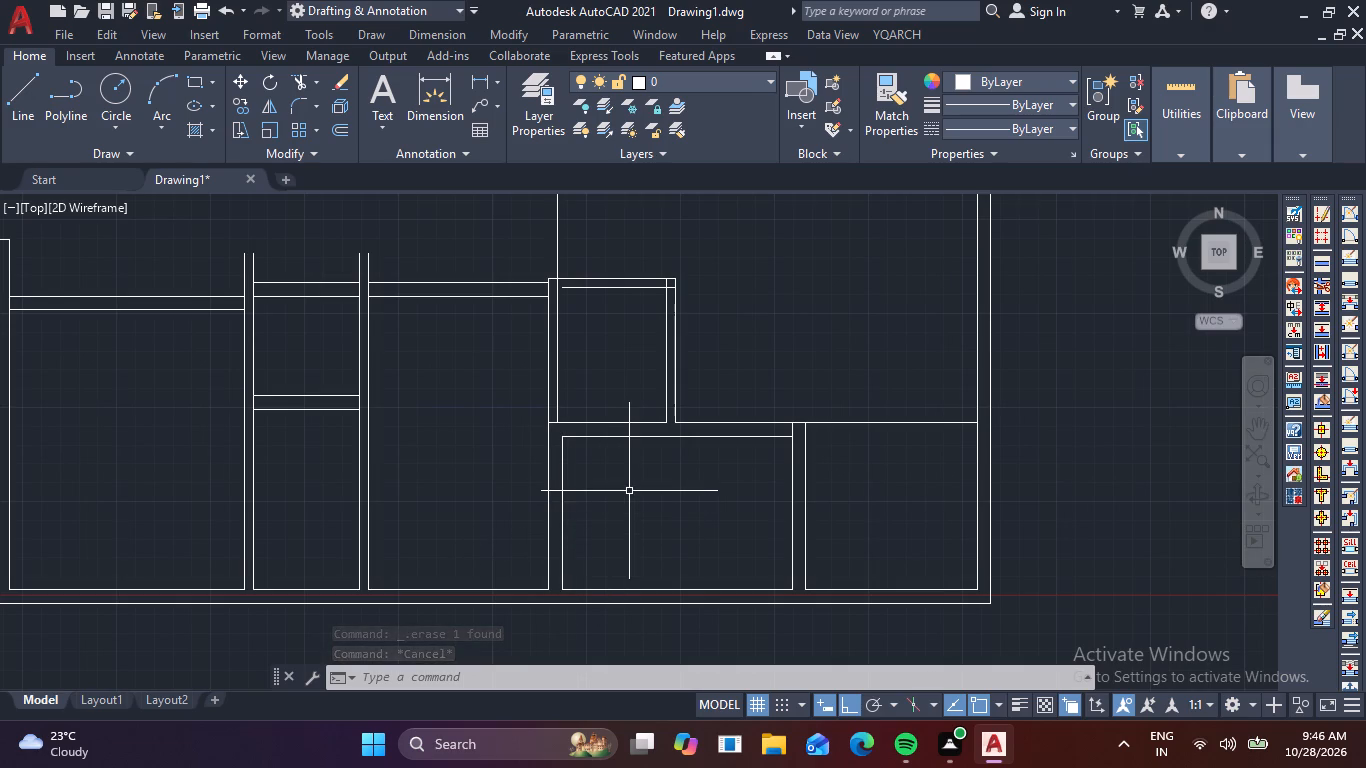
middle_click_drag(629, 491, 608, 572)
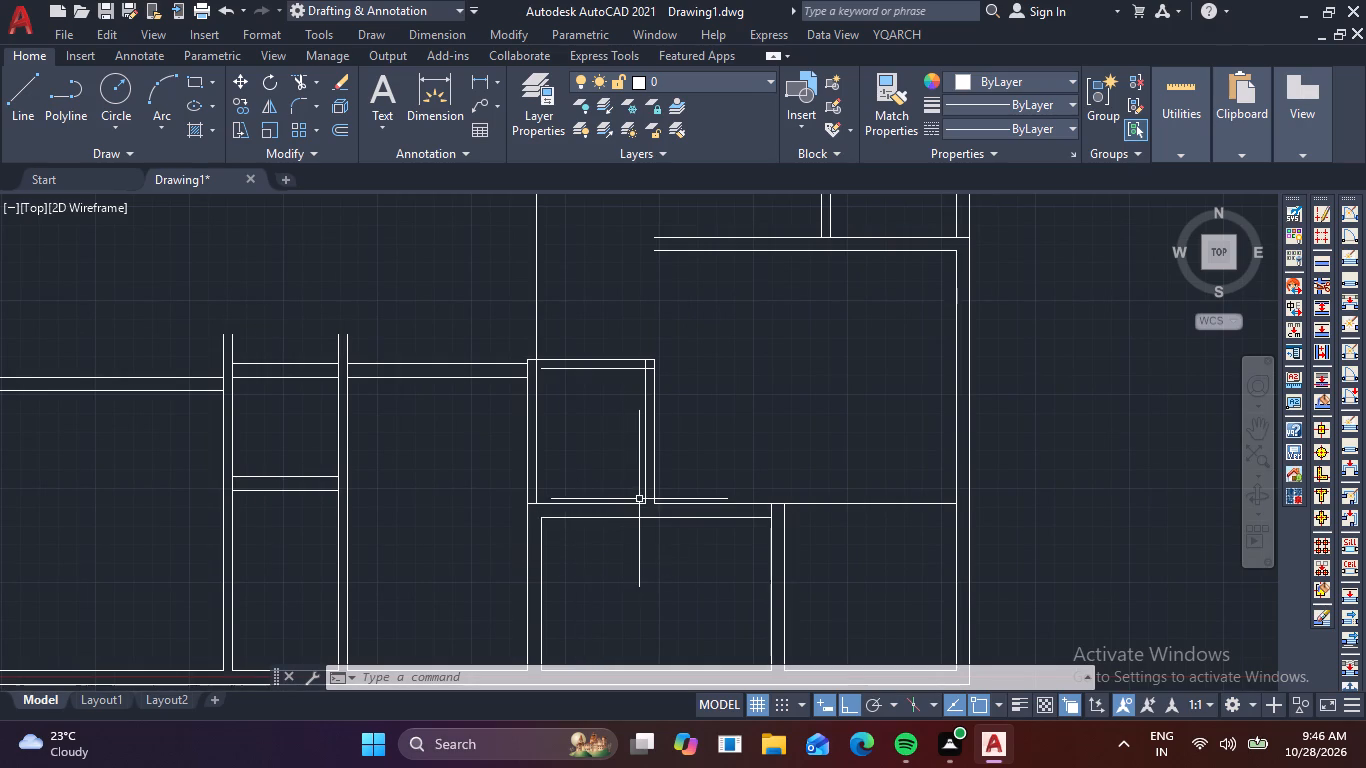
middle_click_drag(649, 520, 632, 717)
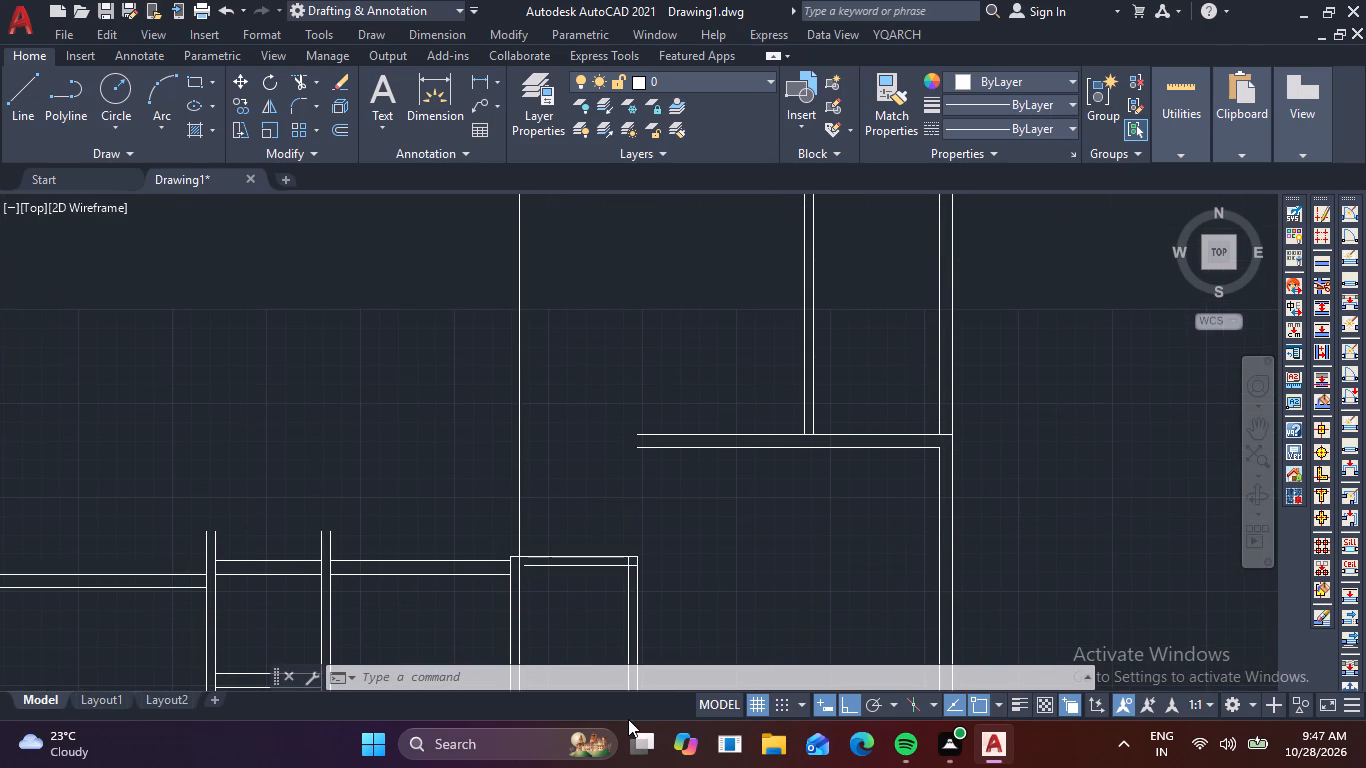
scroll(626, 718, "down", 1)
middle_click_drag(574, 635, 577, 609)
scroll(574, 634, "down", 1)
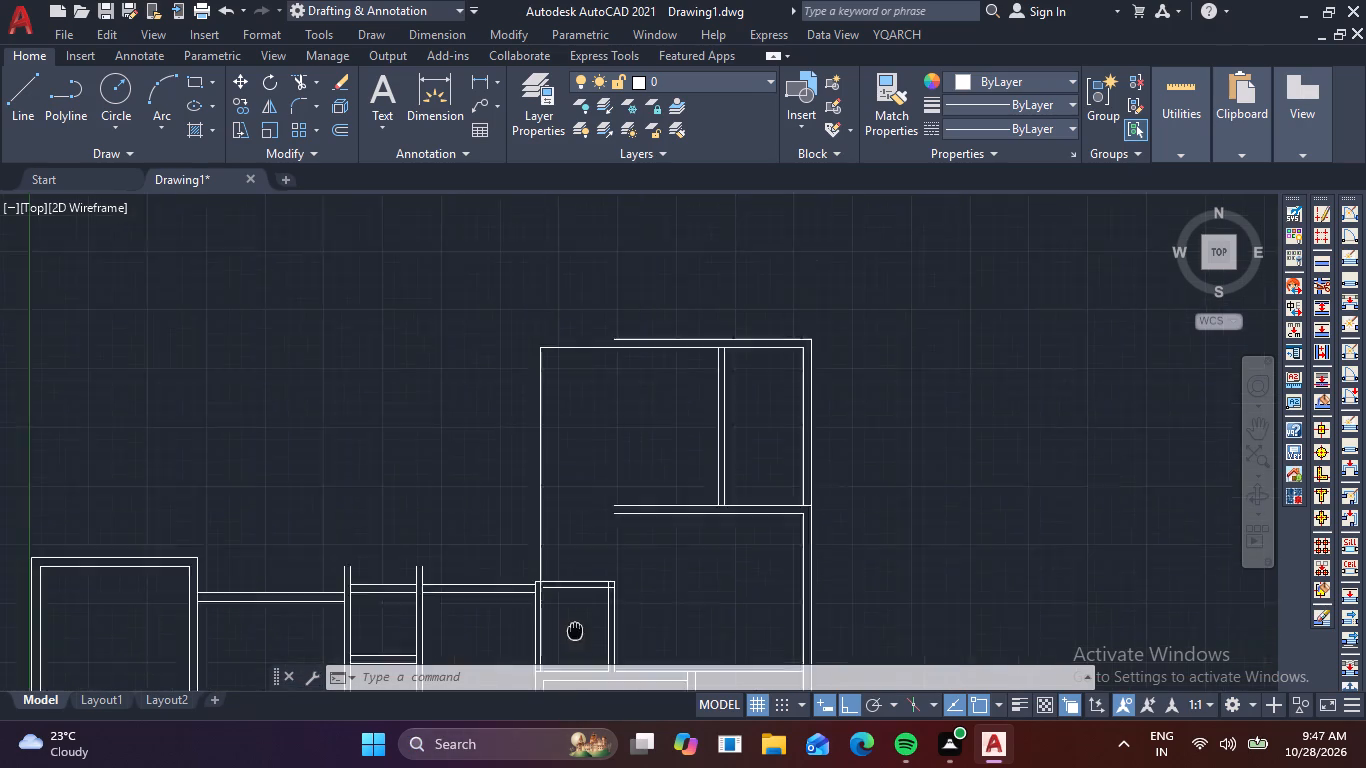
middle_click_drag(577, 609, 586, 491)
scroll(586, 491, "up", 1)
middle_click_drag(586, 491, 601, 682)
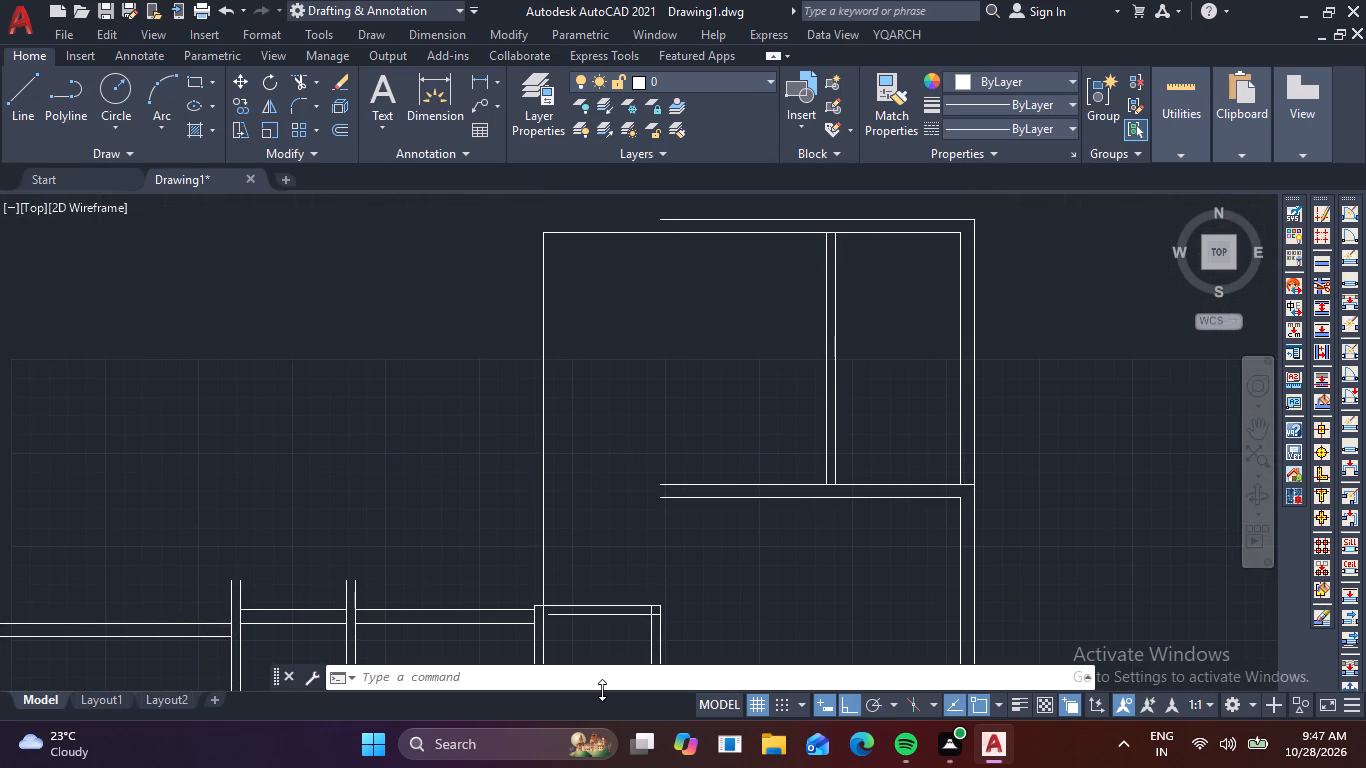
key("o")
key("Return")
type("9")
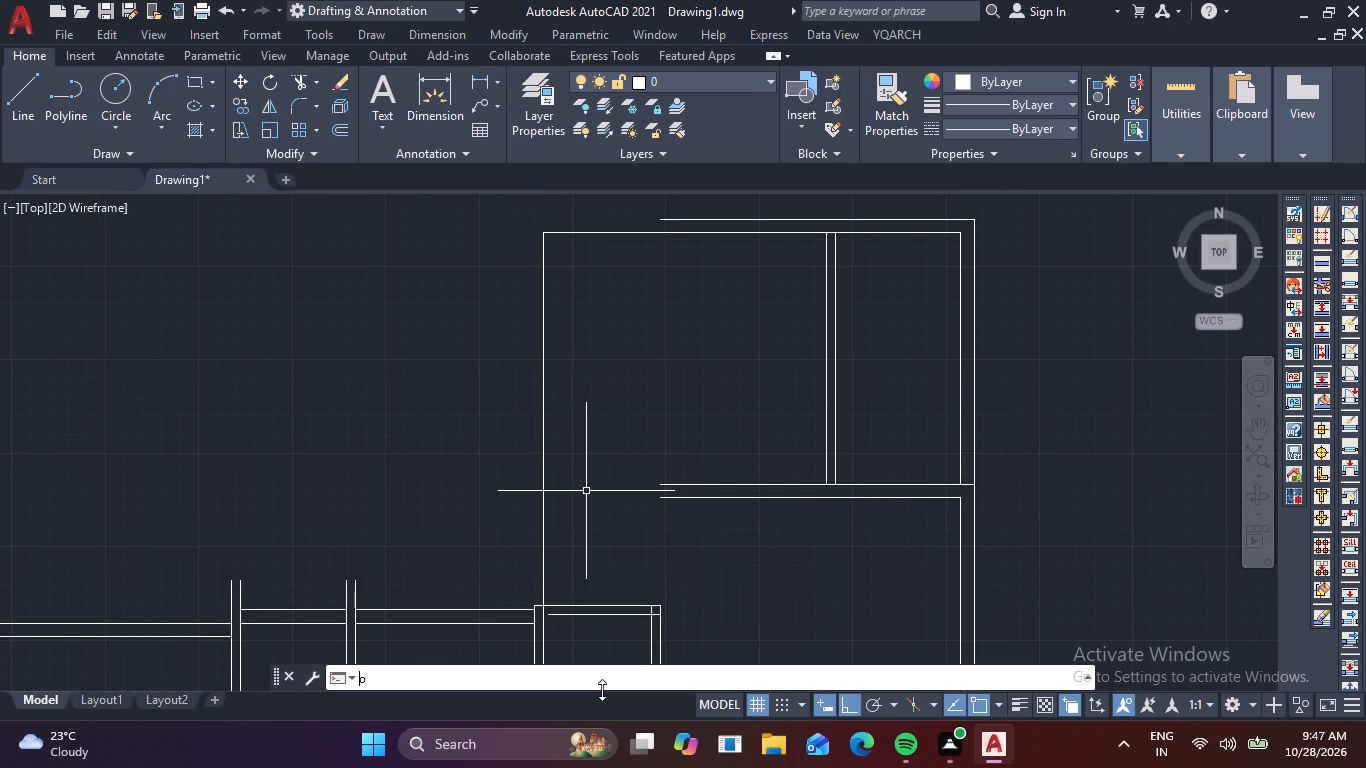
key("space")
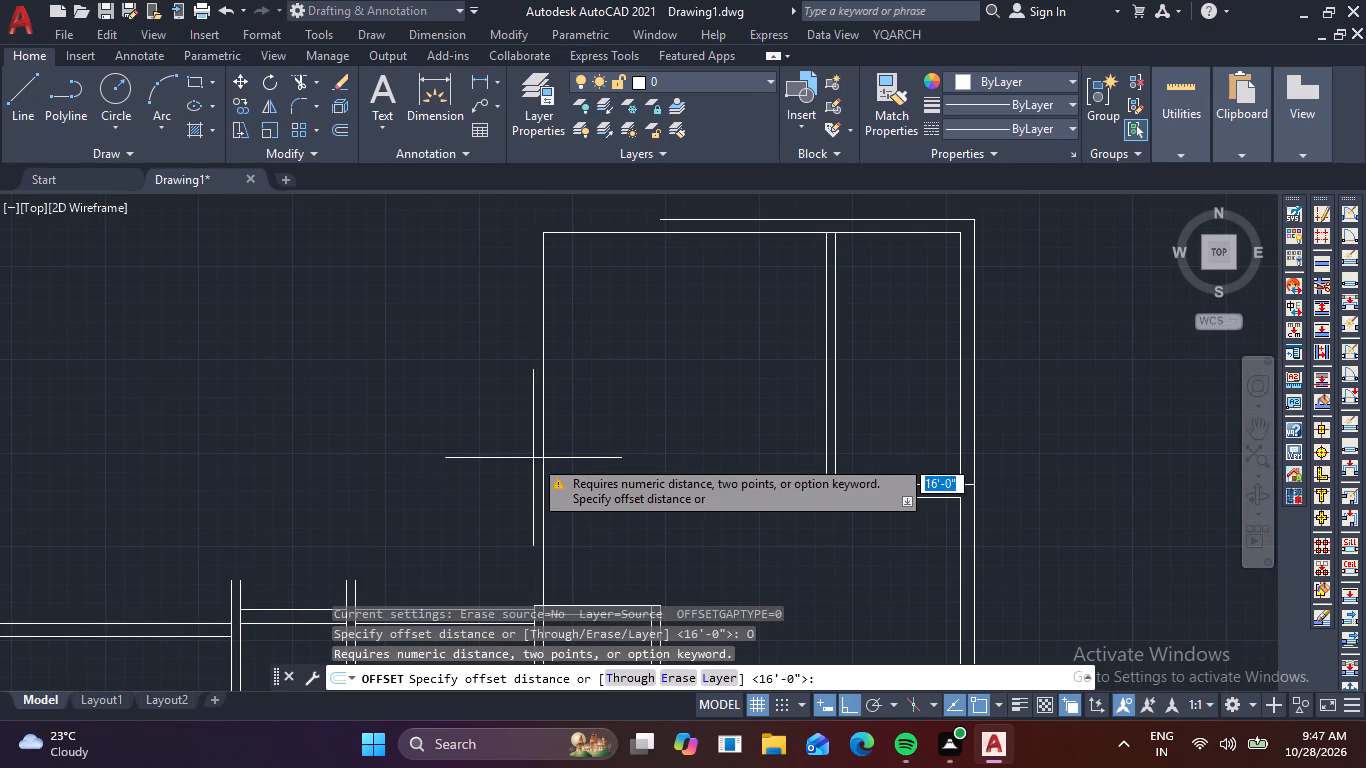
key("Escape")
Offset the topmost room's left wall line 9" outward to form the wall's outer face.
key("o")
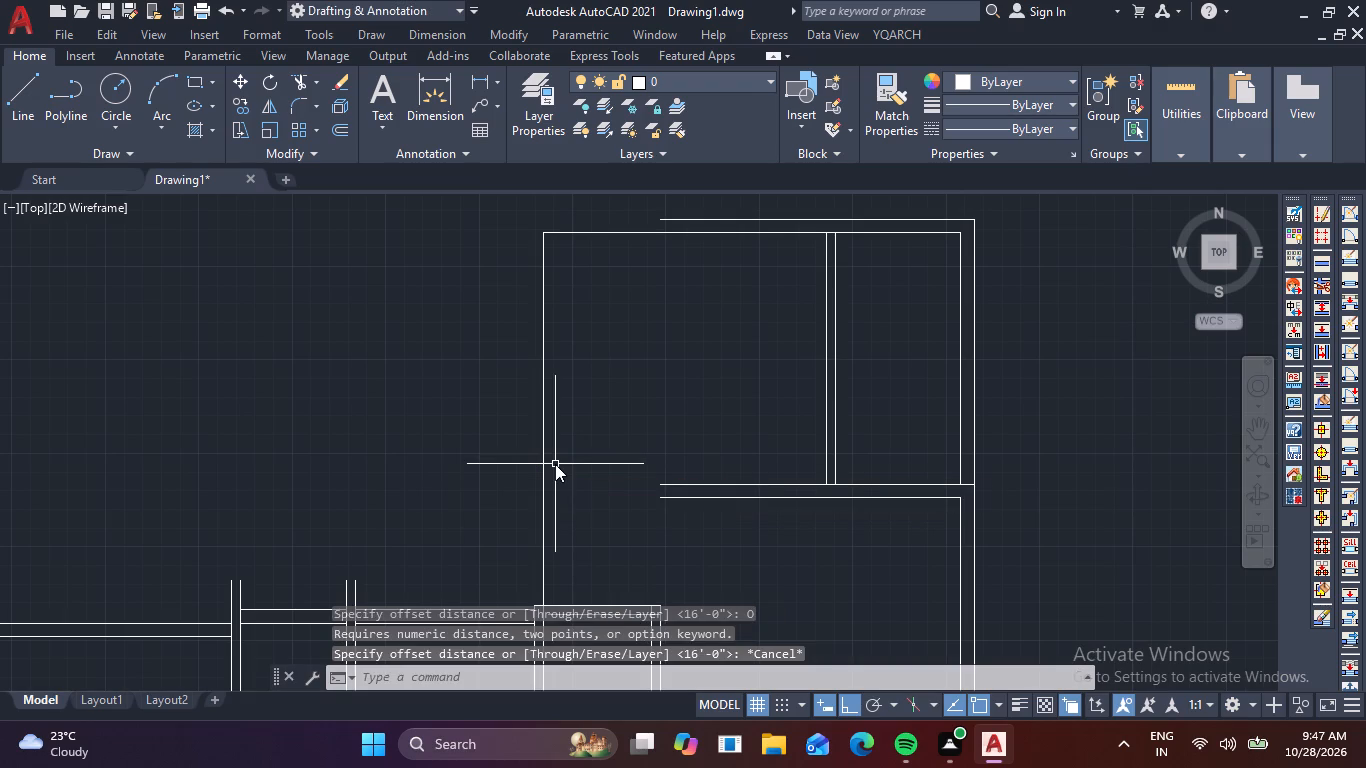
key("Return")
type("9")
key("space")
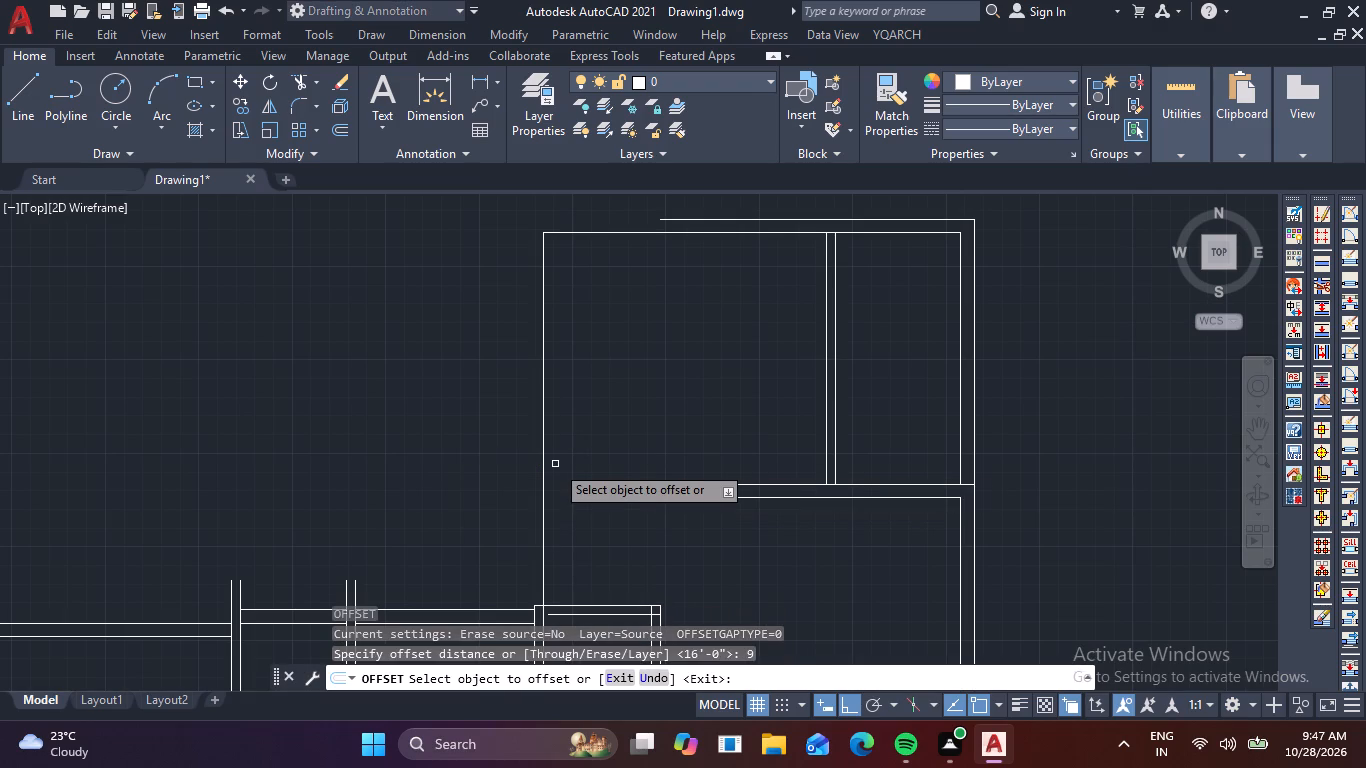
left_click(543, 452)
left_click(495, 444)
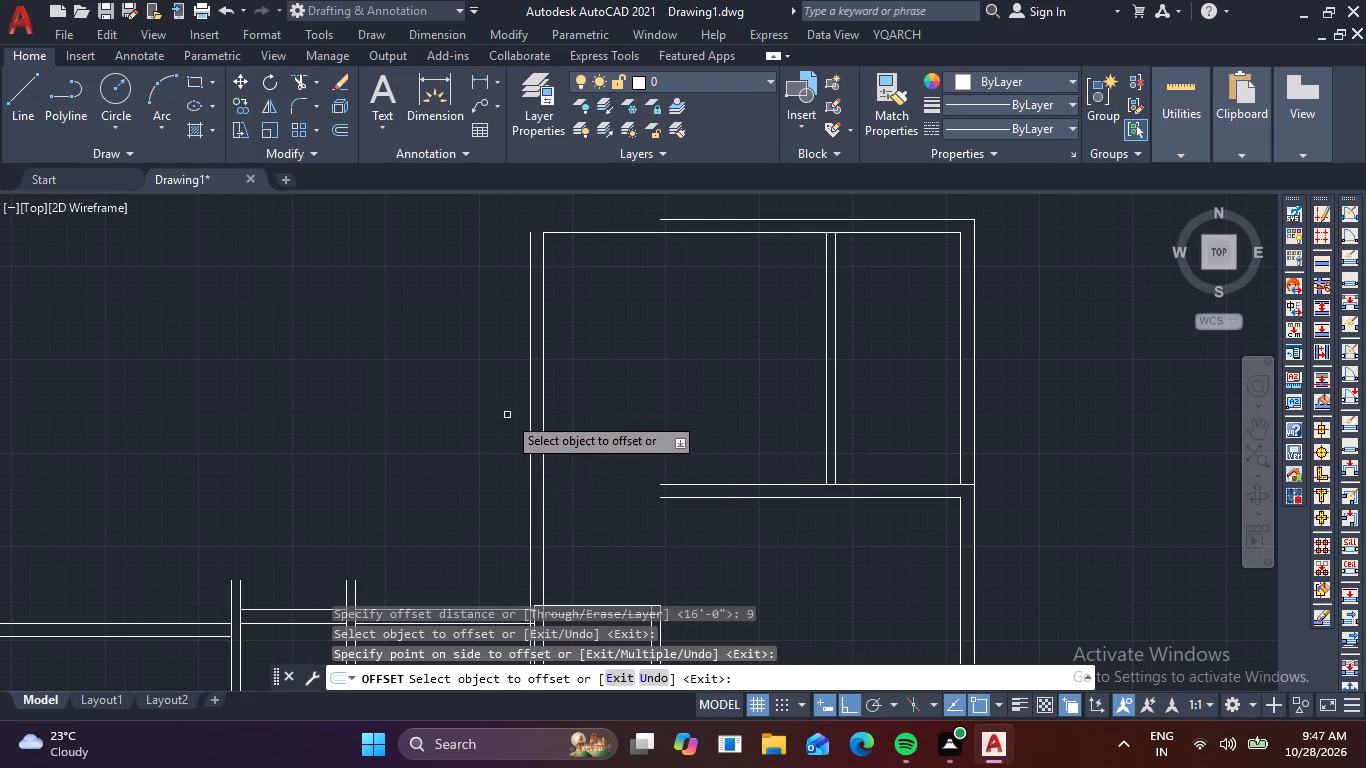
key("Escape")
Fillet the new outer left wall line with the top wall's outer line into a square corner.
key("f")
key("space")
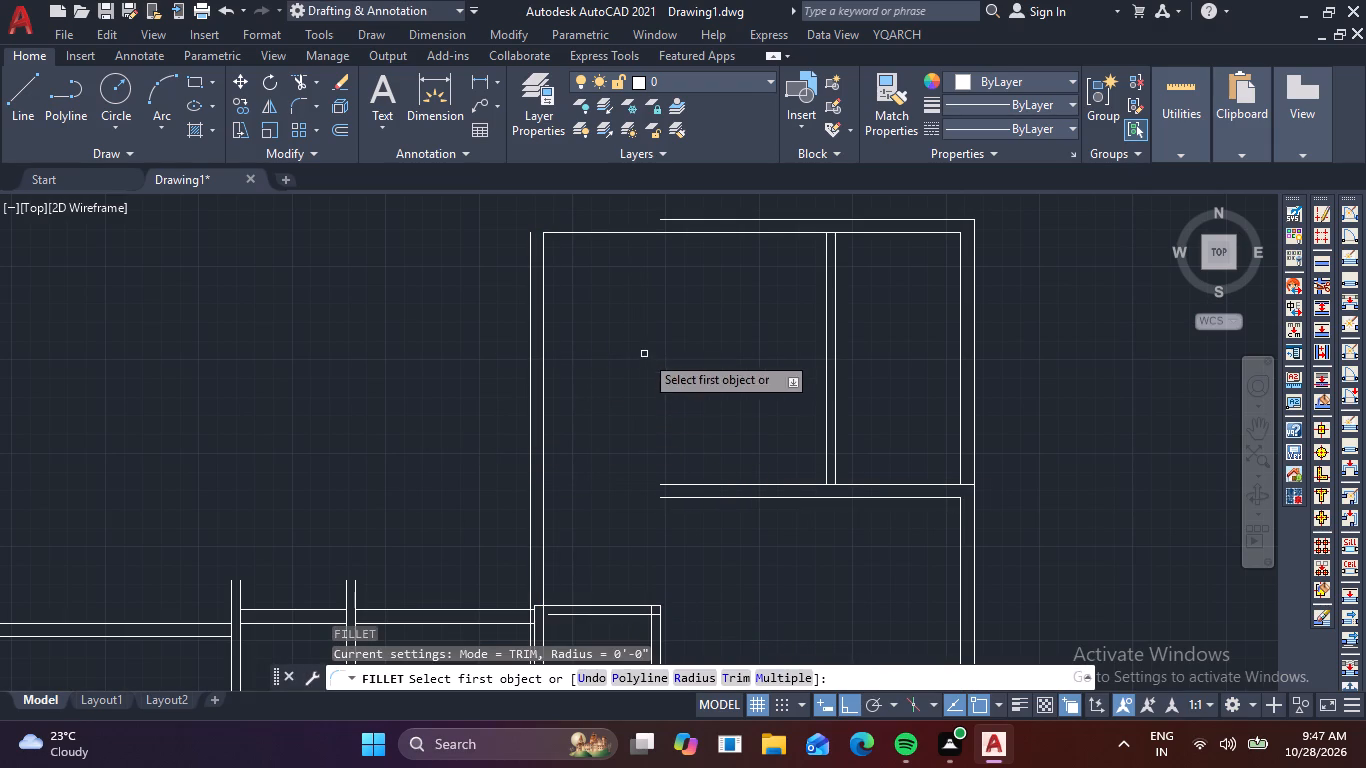
left_click(530, 259)
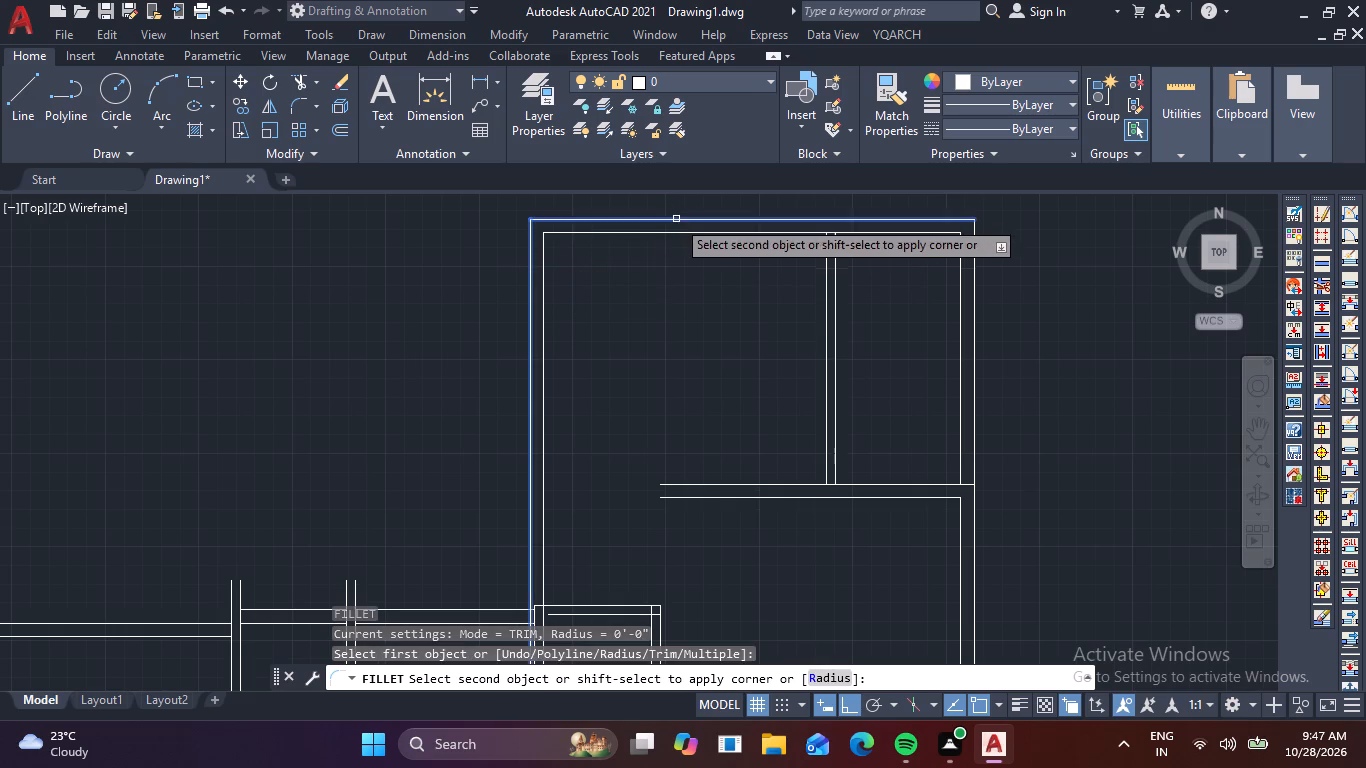
left_click(676, 219)
key("Escape")
Trim the new outer left wall line back to the upper line of the adjoining horizontal wall.
type("tr")
key("space")
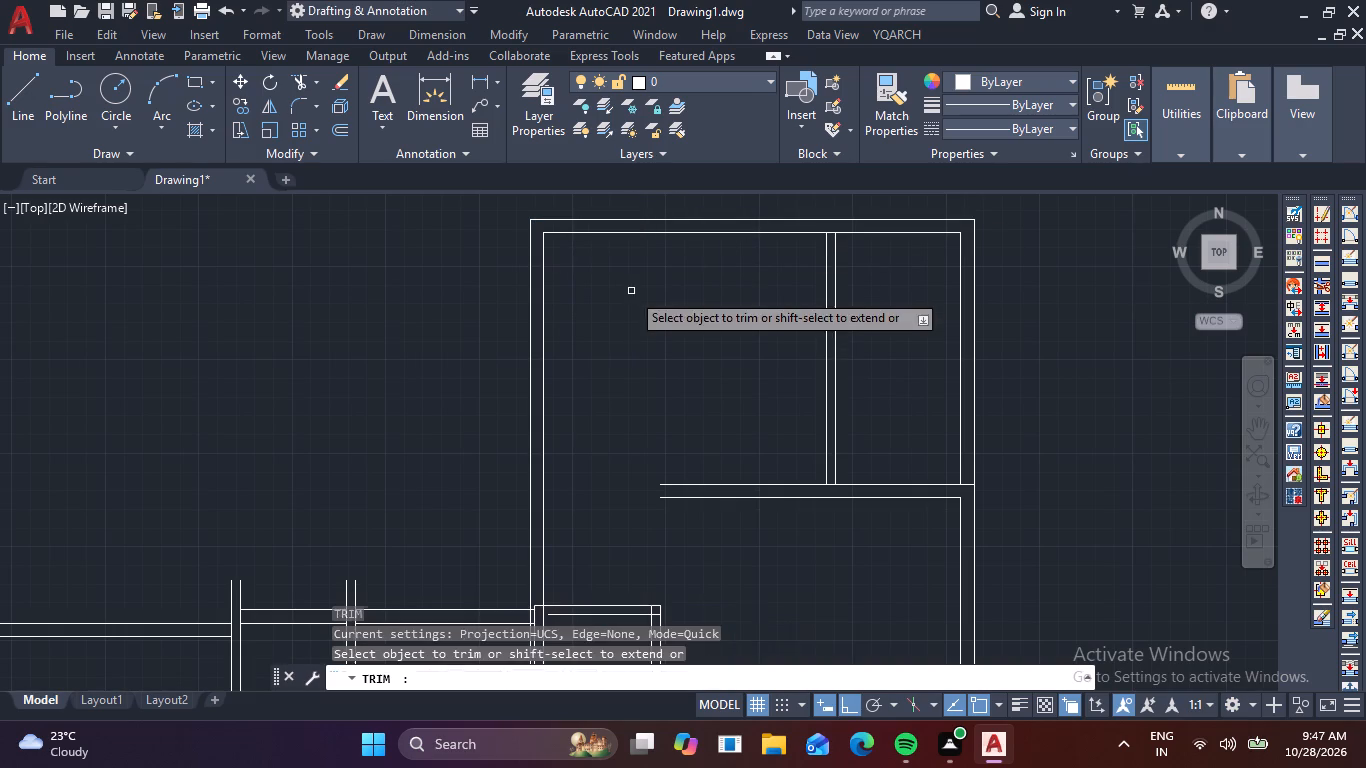
scroll(608, 379, "down", 2)
middle_click_drag(589, 431, 593, 364)
scroll(554, 456, "up", 4)
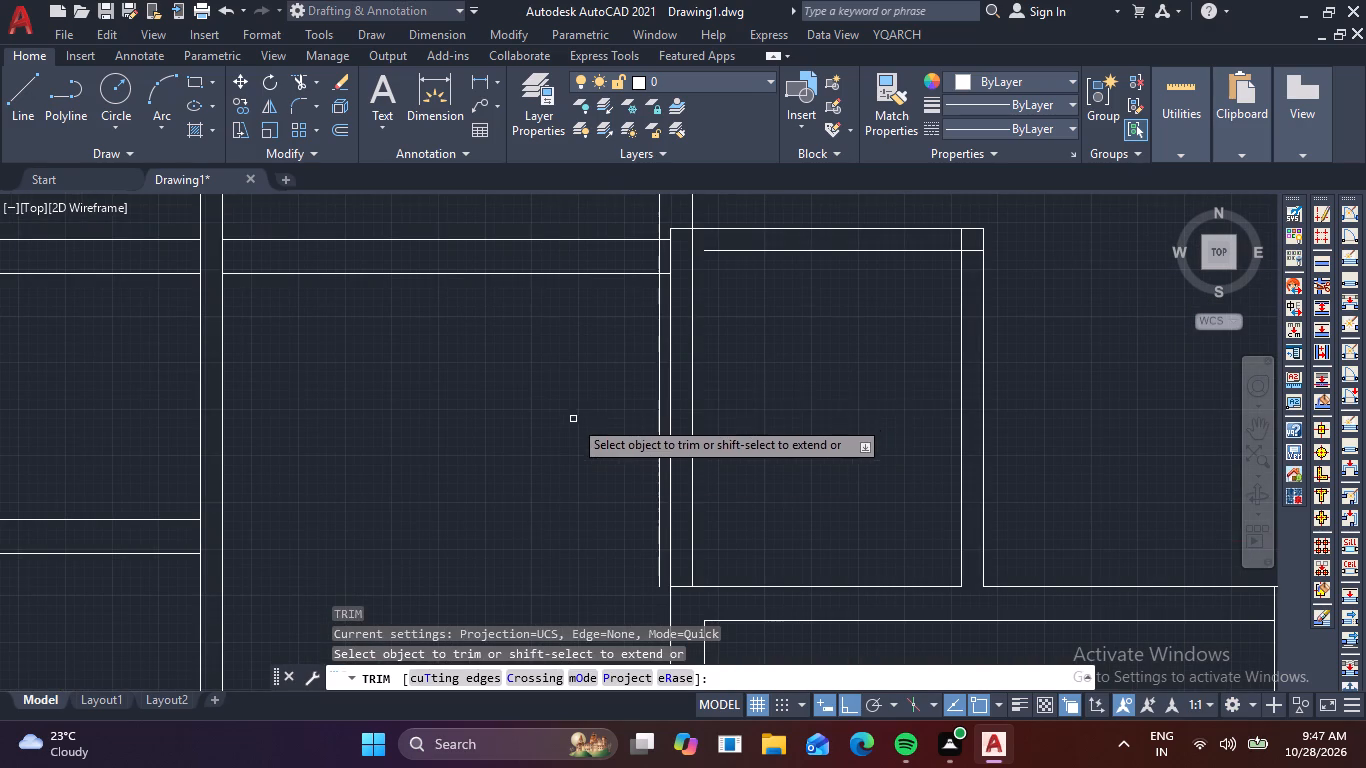
left_click(659, 325)
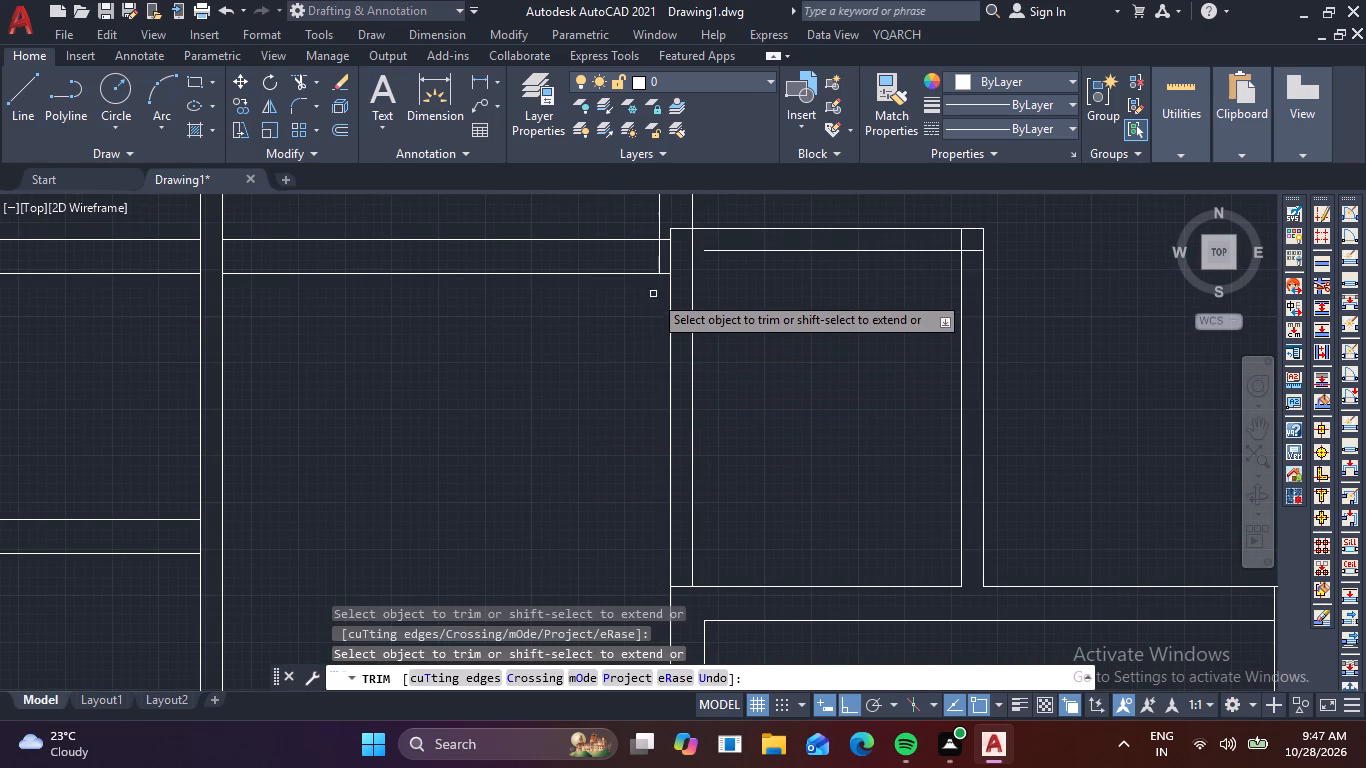
left_click(659, 259)
Trim the leftover stubs at the small room's upper left wall junction, and extend that room's inner top line to the left wall's inner face.
scroll(622, 340, "down", 2)
middle_click_drag(616, 377, 612, 378)
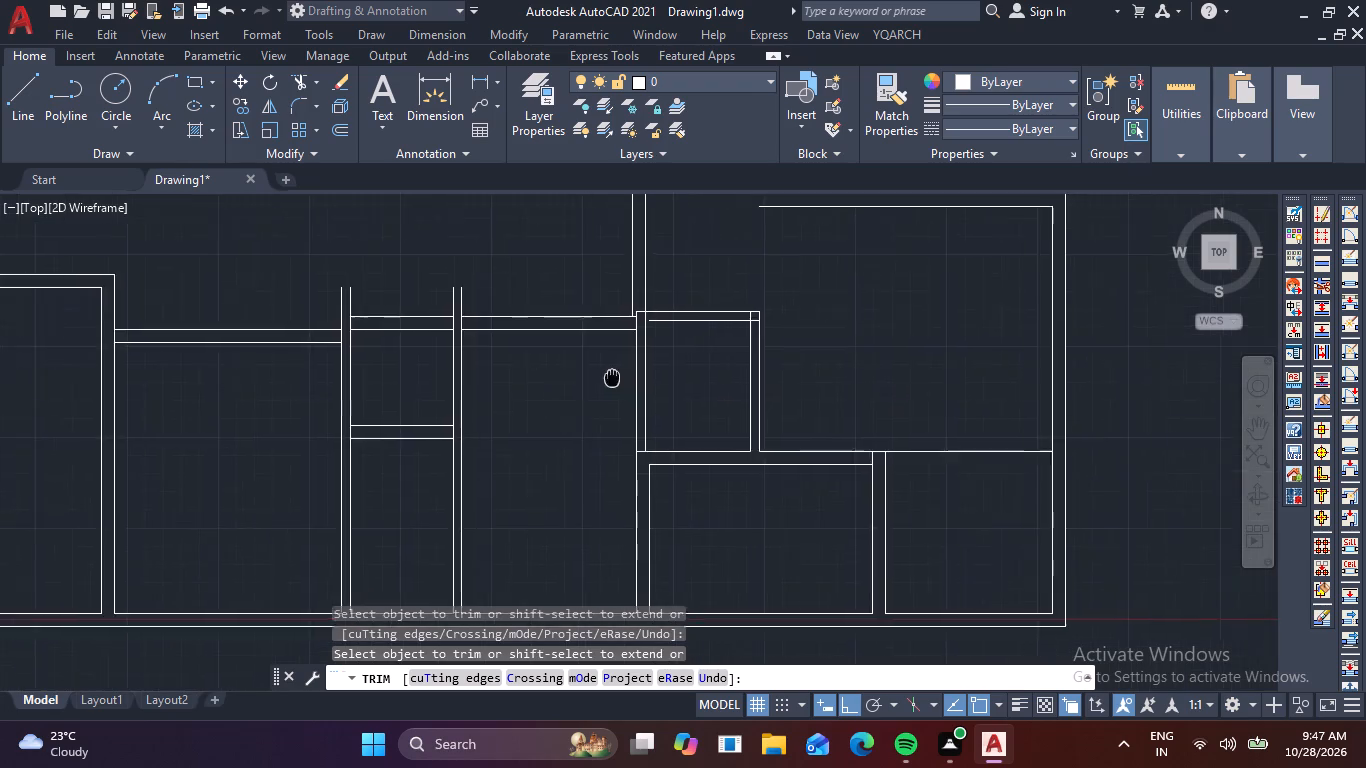
middle_click_drag(612, 378, 556, 291)
middle_click_drag(550, 286, 534, 462)
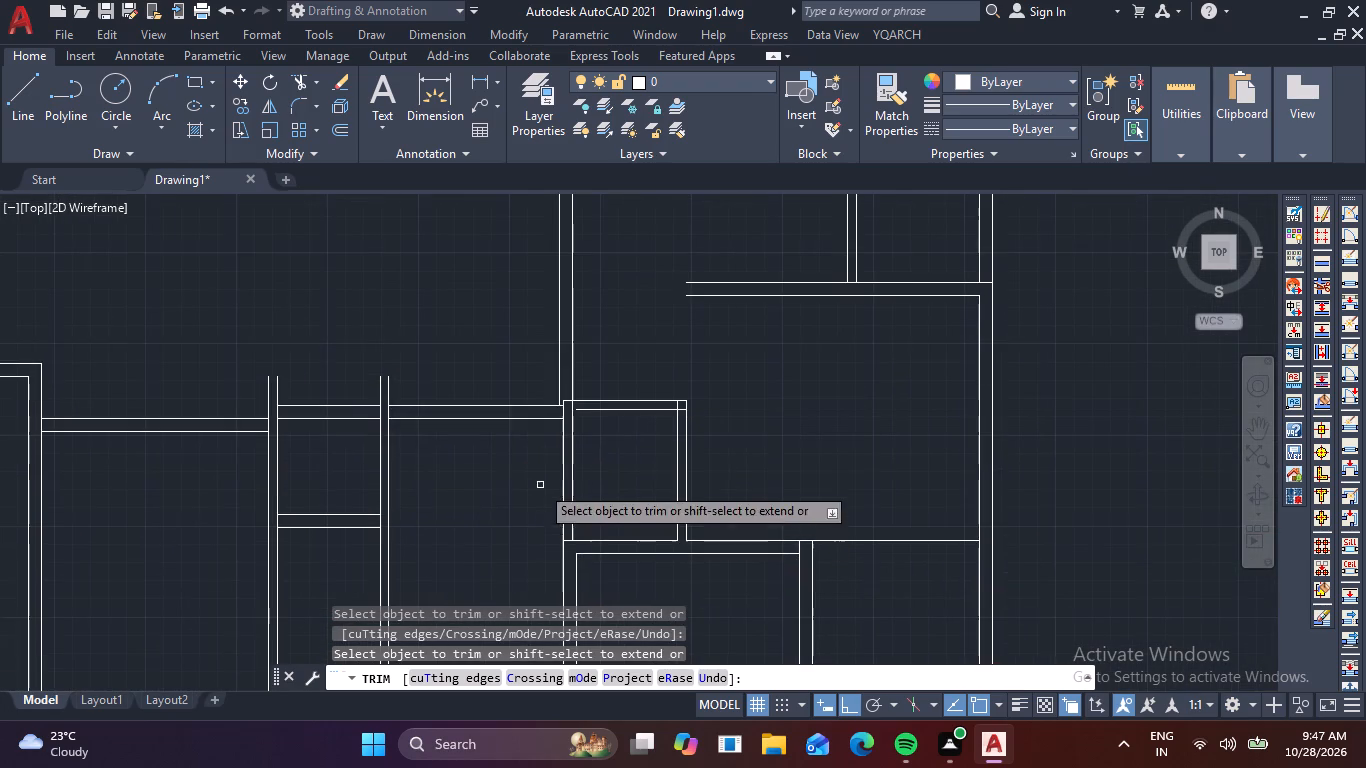
scroll(588, 408, "up", 4)
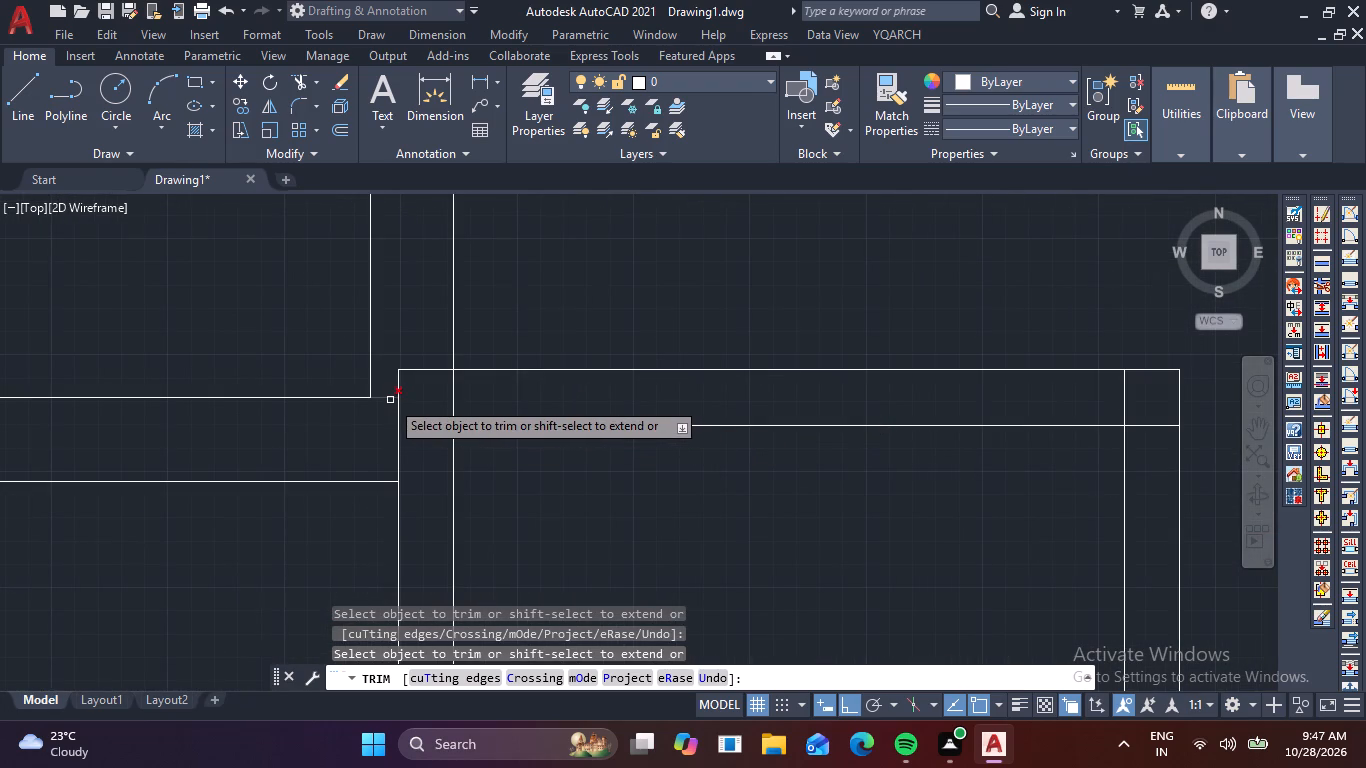
left_click(390, 400)
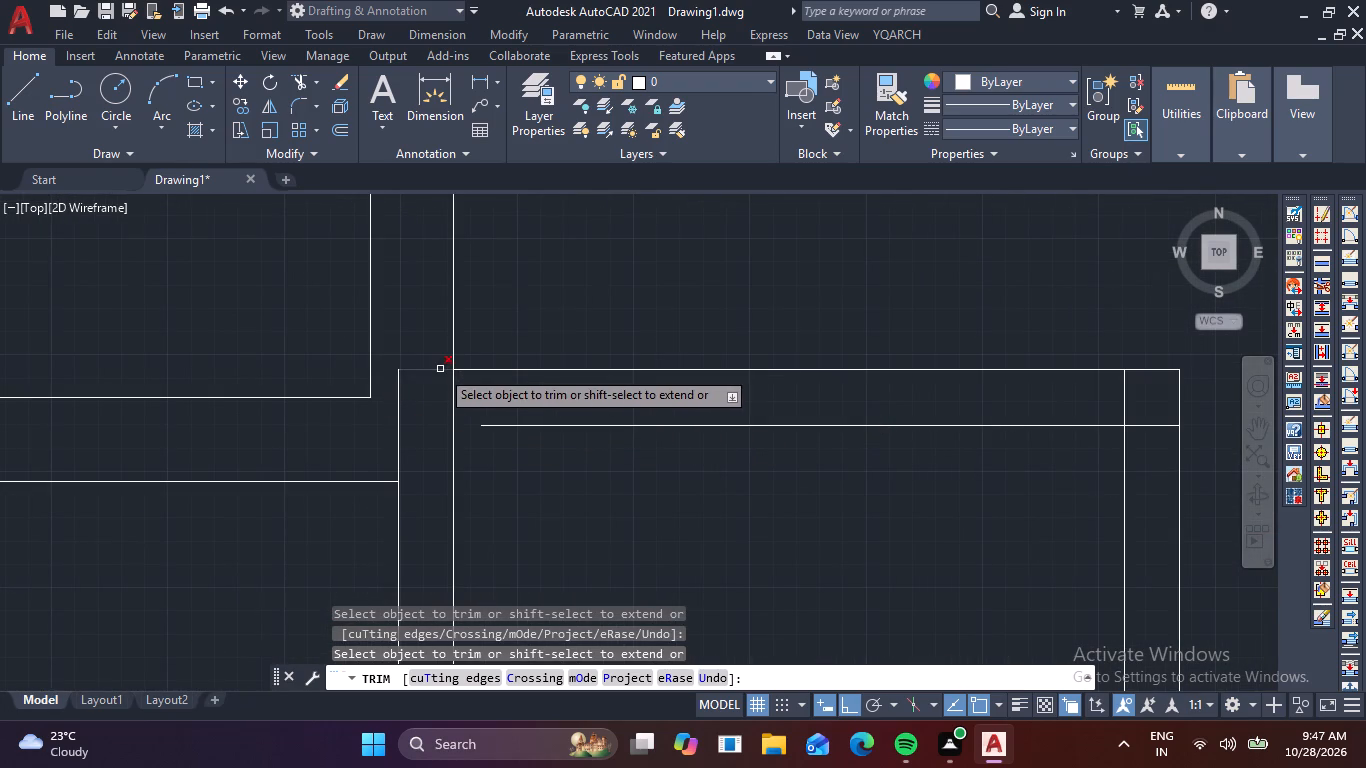
left_click(440, 369)
left_click(400, 410)
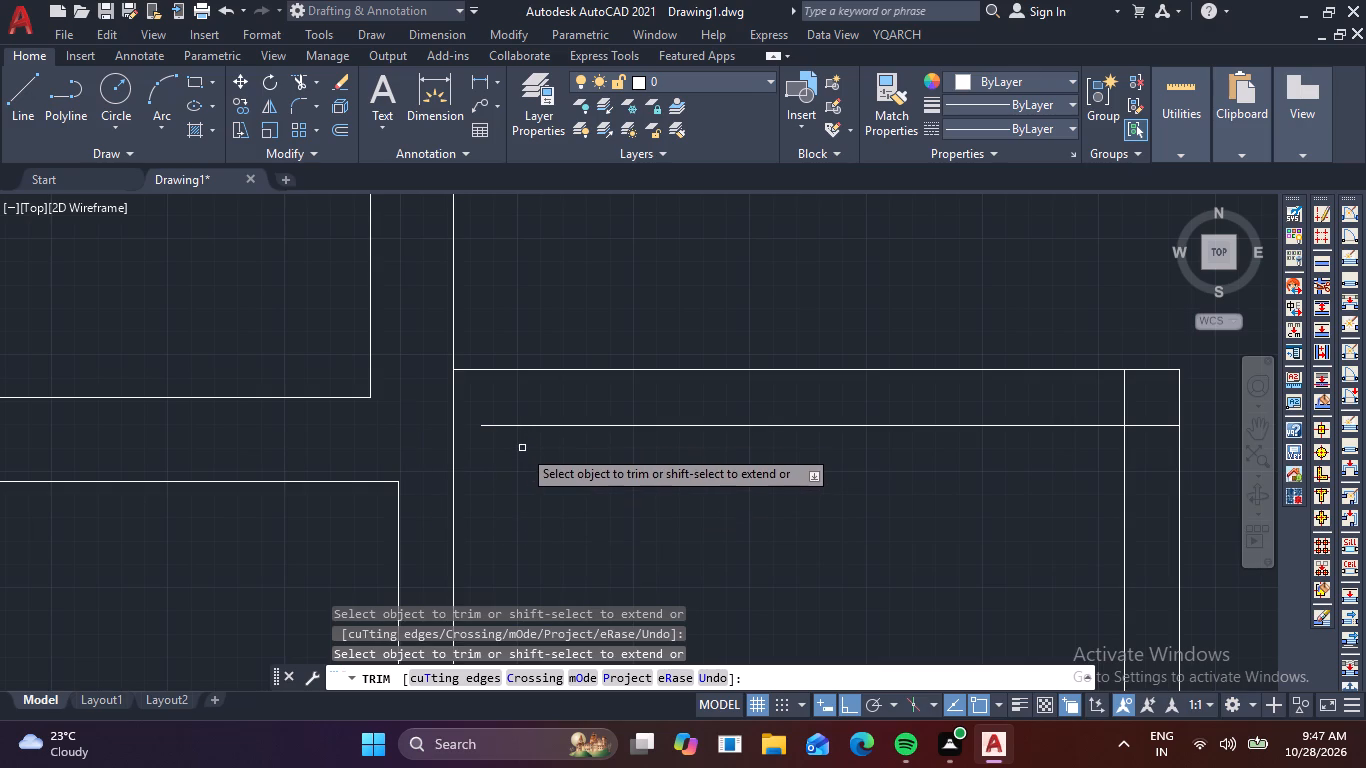
left_click(516, 424, "shift")
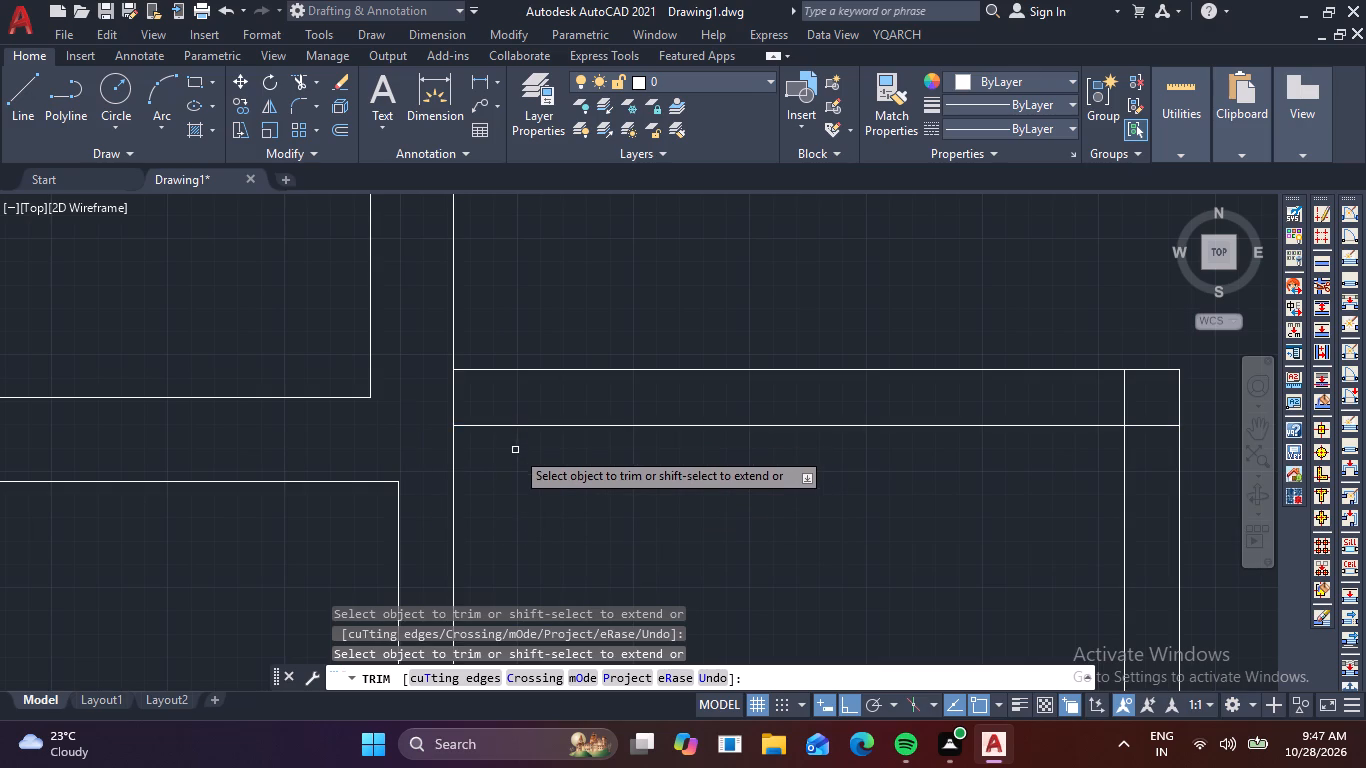
scroll(519, 452, "down", 4)
key("Escape")
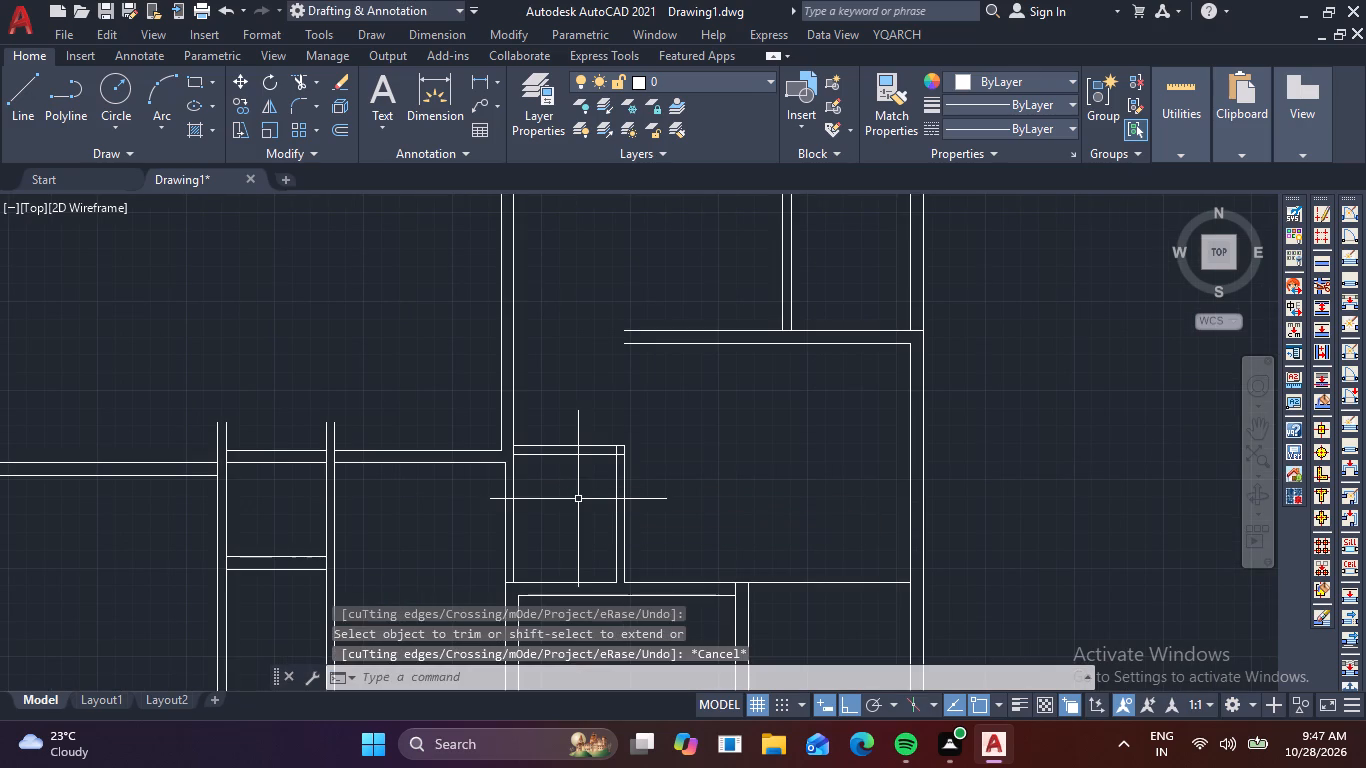
Draw a 9" line across the left wall, level with the small room's outer top line.
scroll(578, 499, "down", 1)
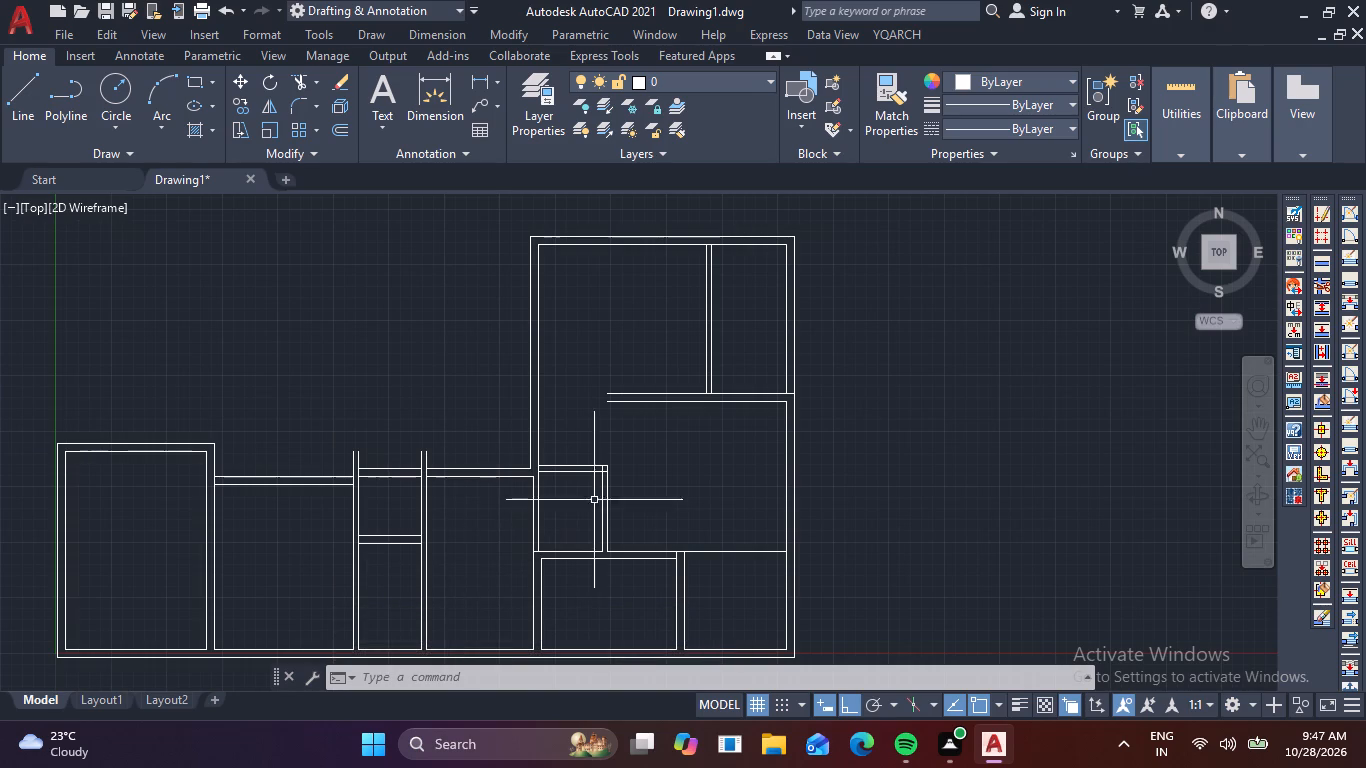
scroll(545, 457, "up", 3)
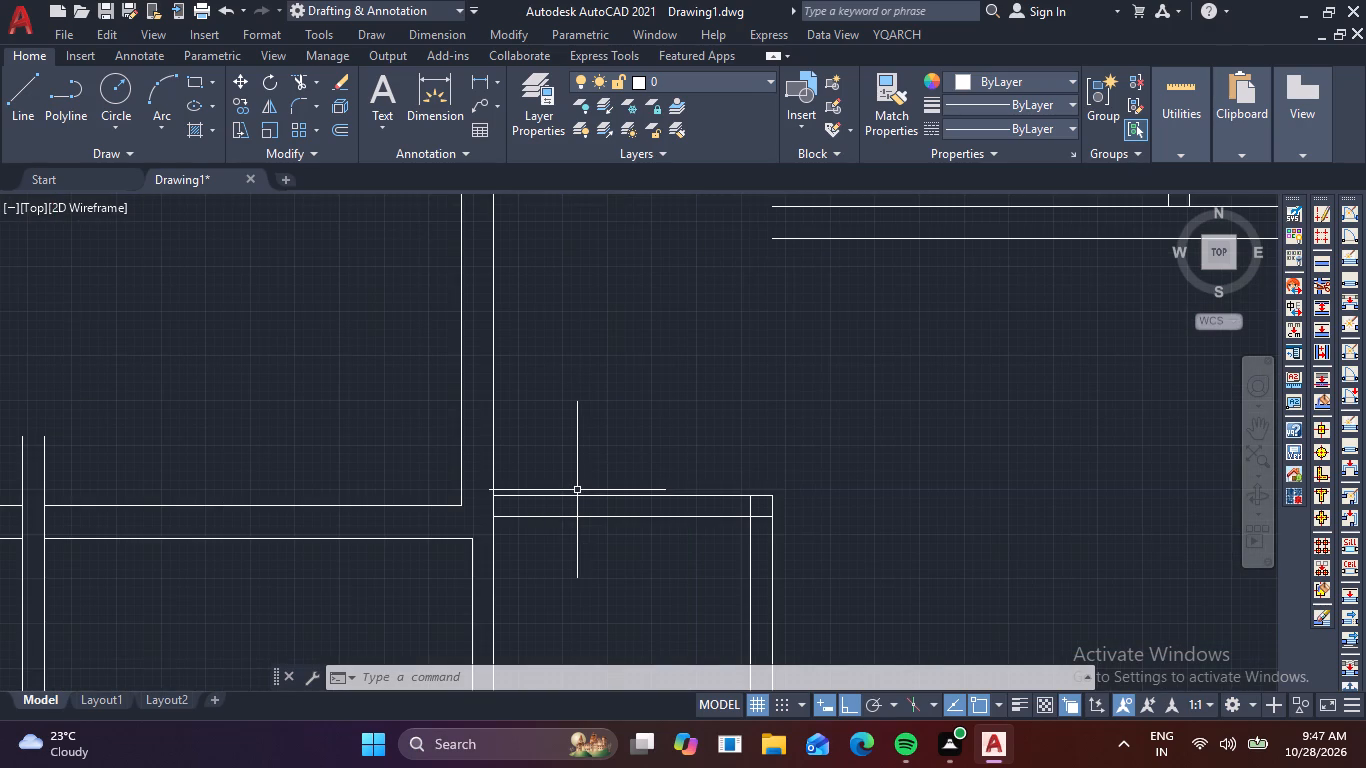
key("l")
key("space")
left_click(493, 500)
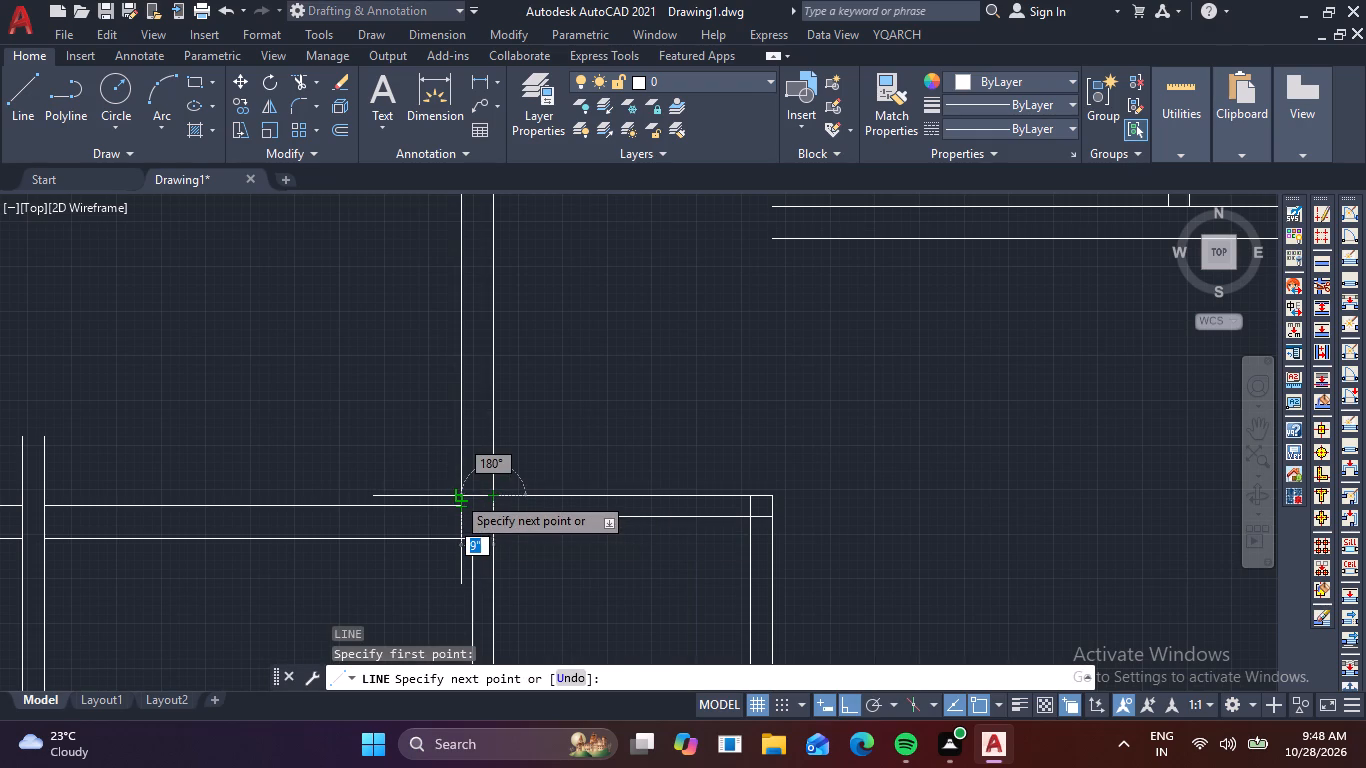
left_click(456, 495)
key("space")
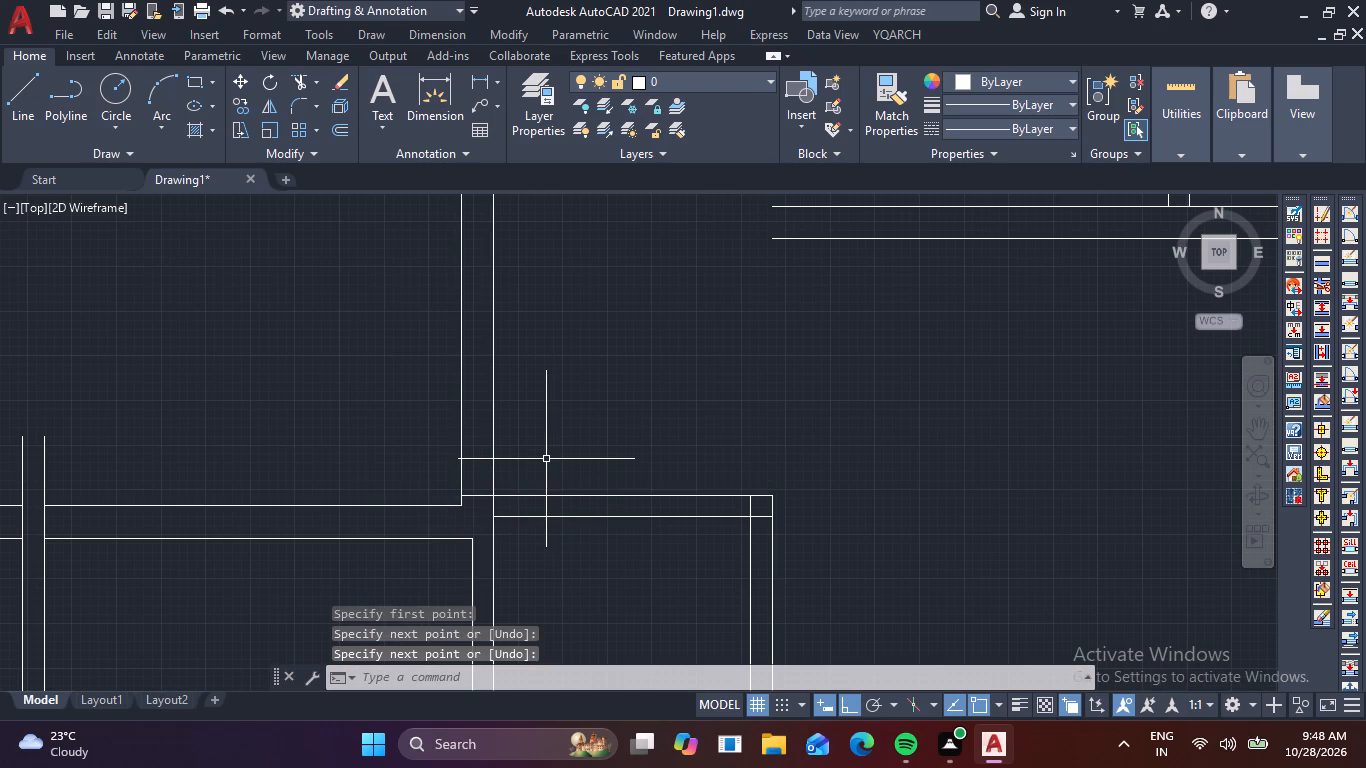
Offset the short line across the left wall 4' upward to mark an opening.
middle_click_drag(612, 427, 635, 508)
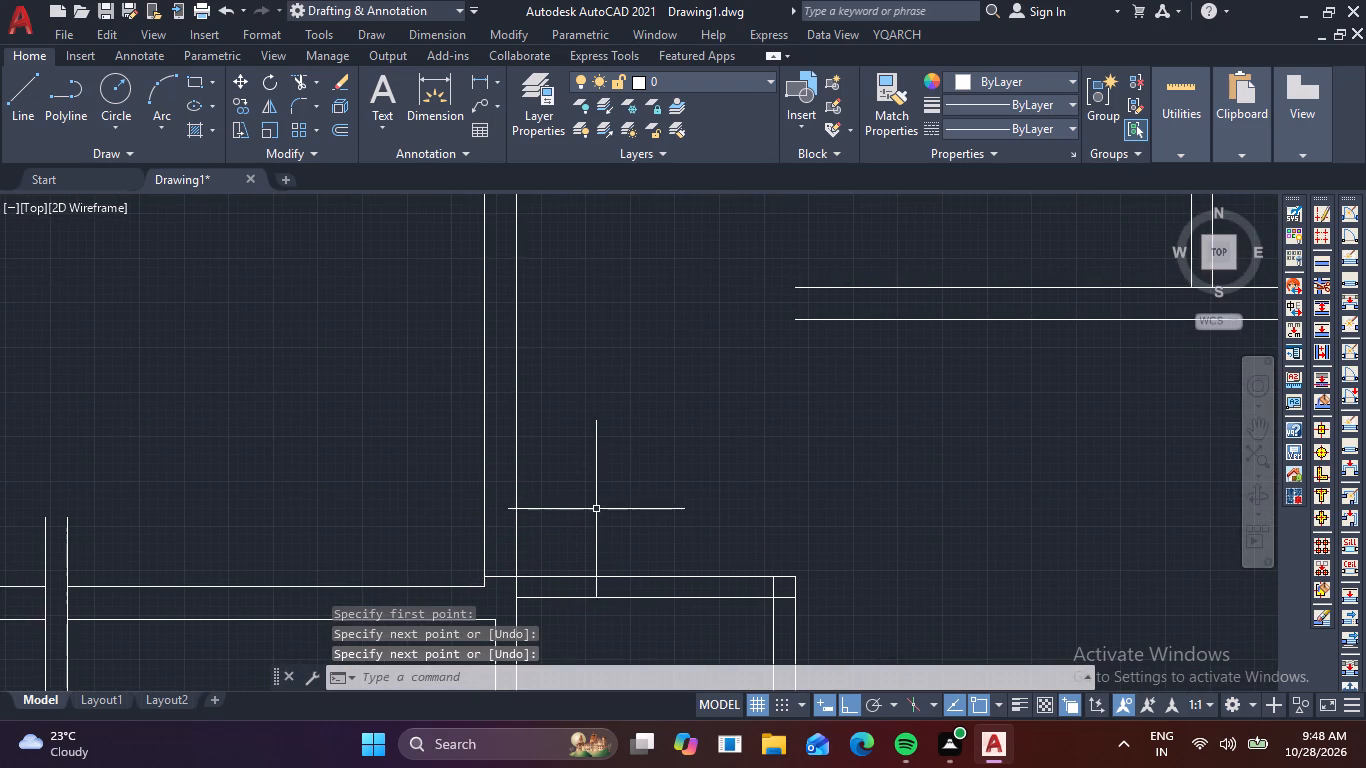
key("o")
key("Return")
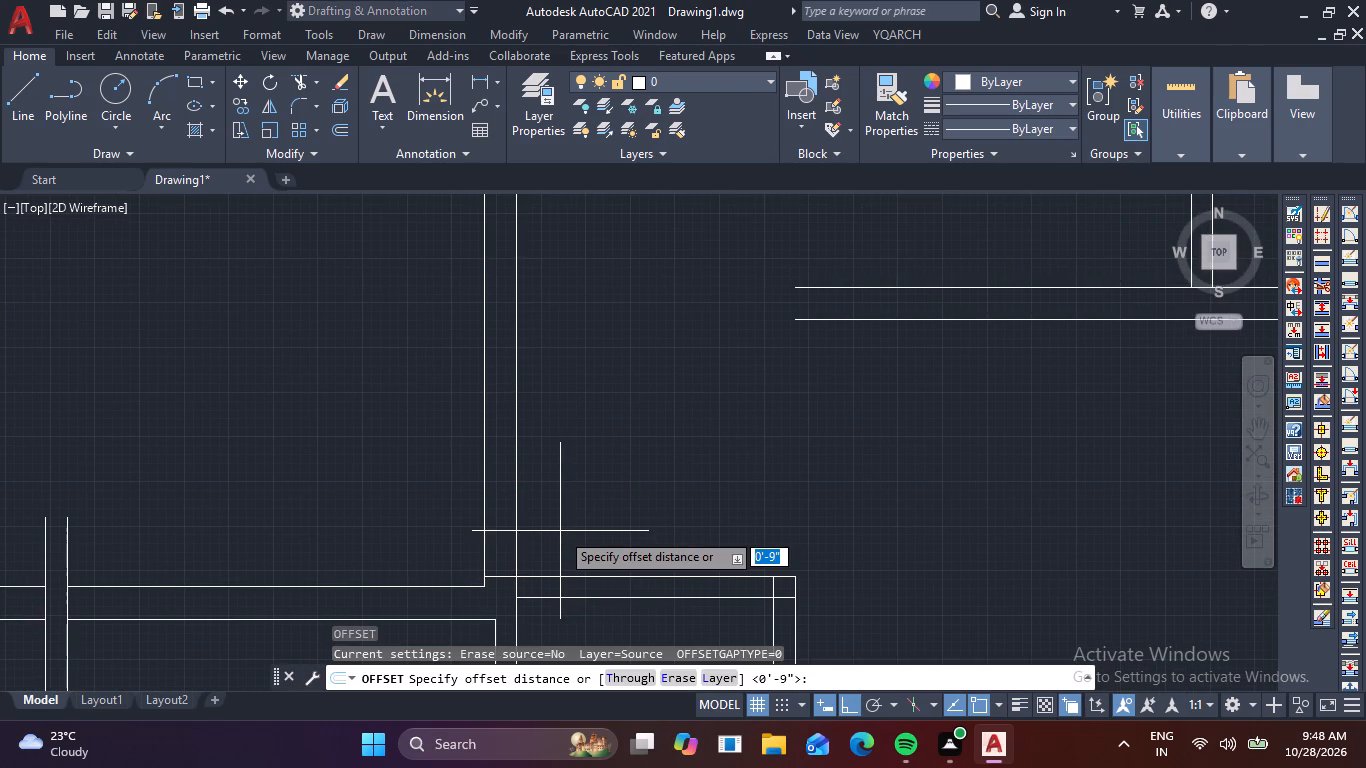
type("4'")
key("Return")
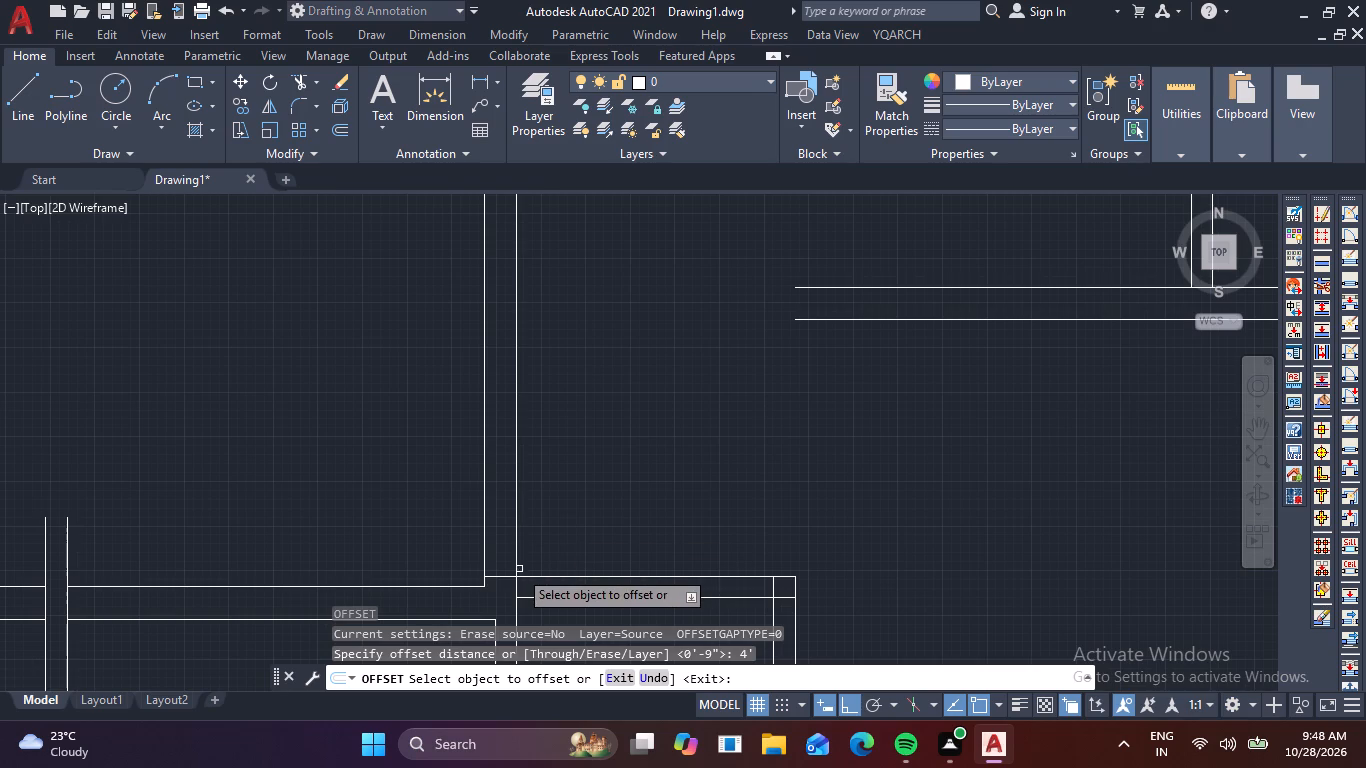
left_click(495, 579)
left_click(529, 494)
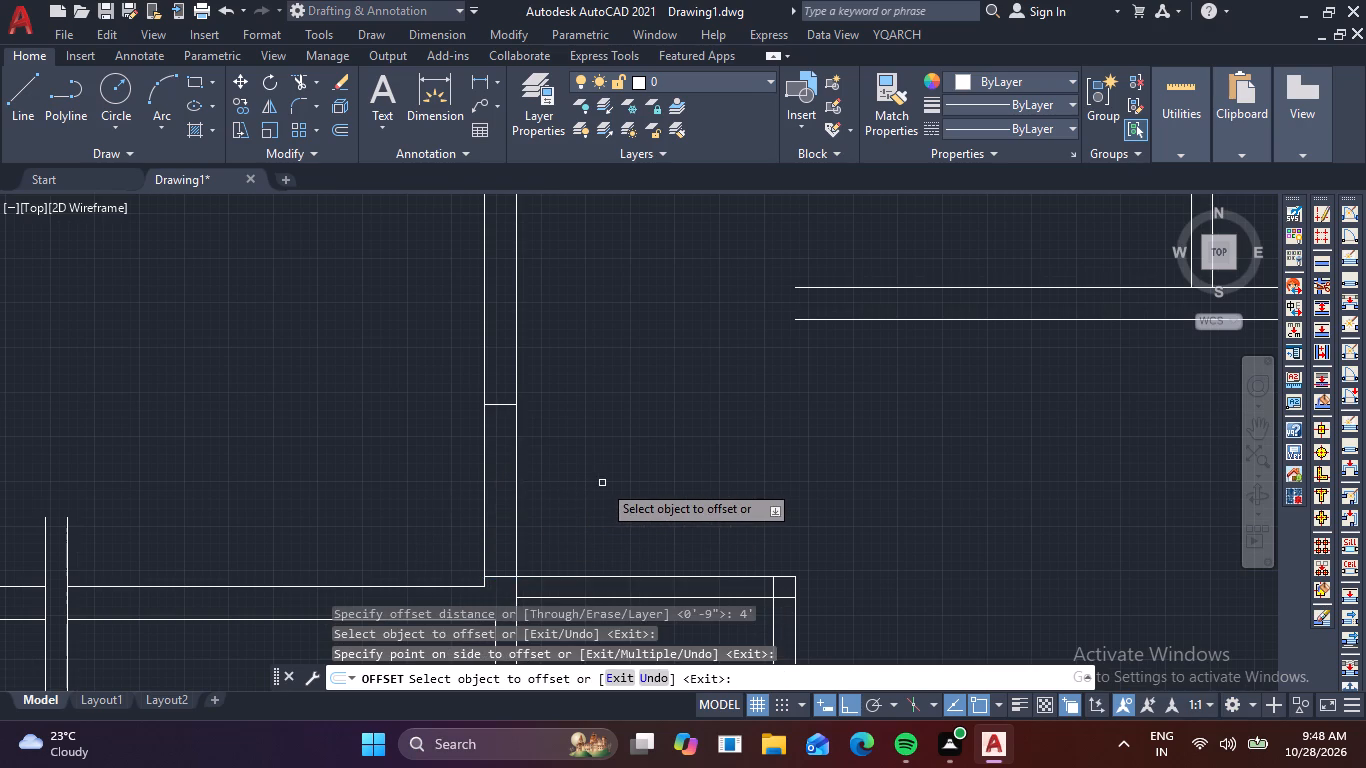
key("Escape")
Trim both left wall lines between the two short cross lines to cut the 4' opening.
key("t")
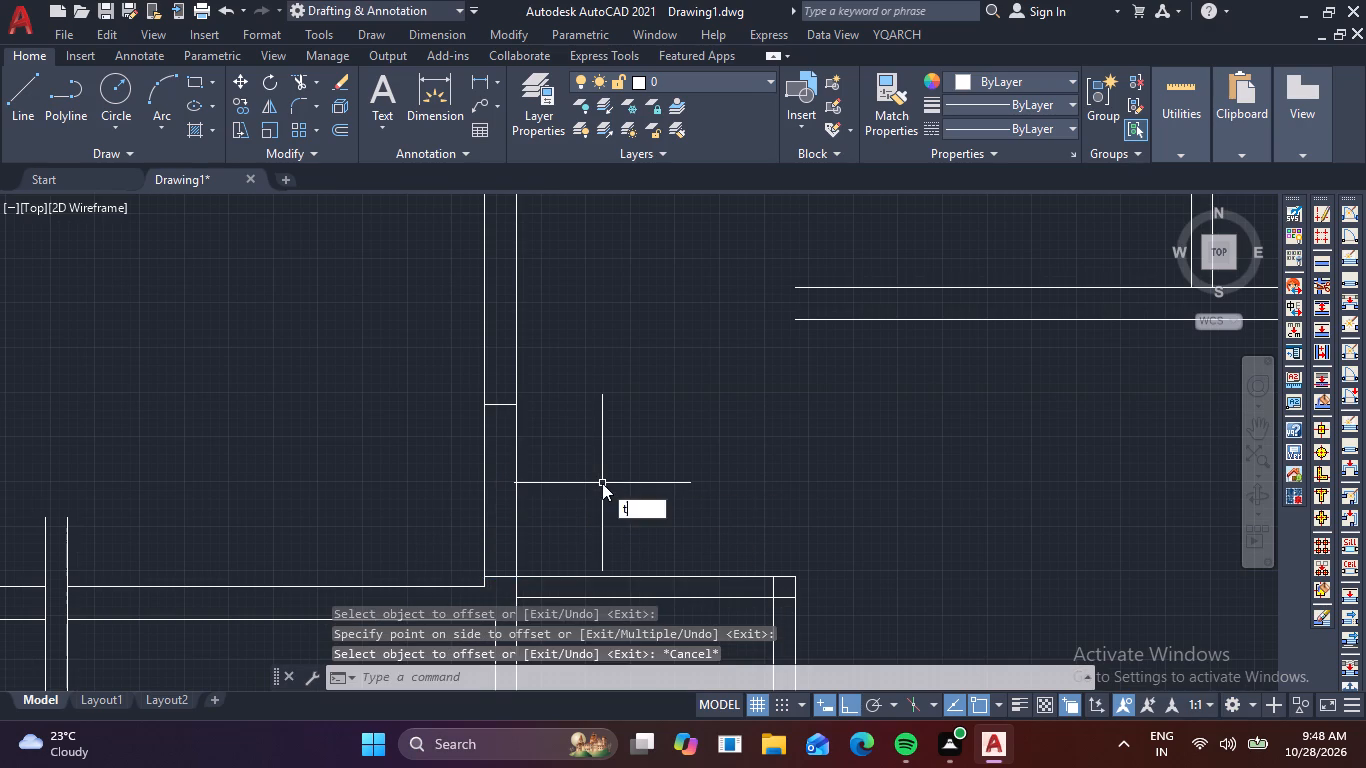
type("r")
key("space")
left_click_drag(587, 478, 445, 500)
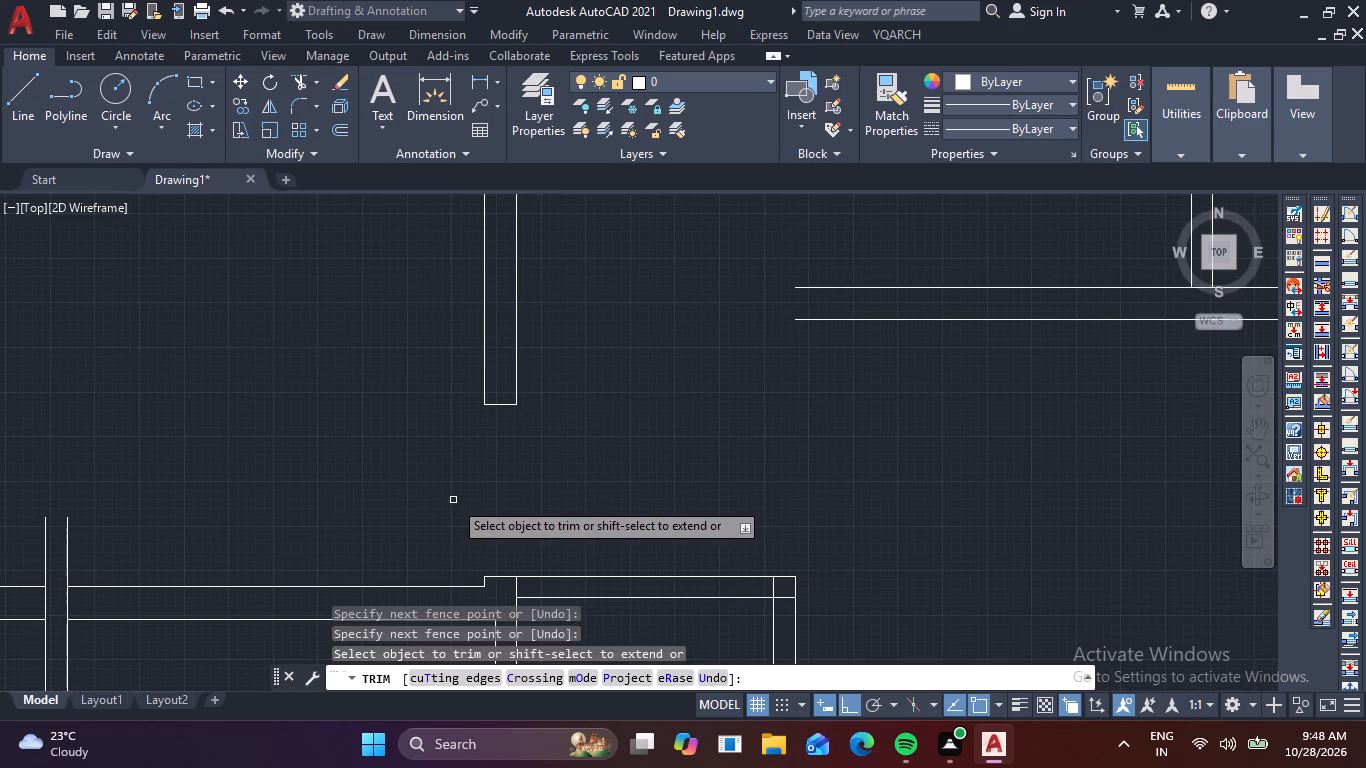
key("Escape")
Draw two 4' vertical lines bridging the left wall opening, one along each wall face.
type("l")
key("space")
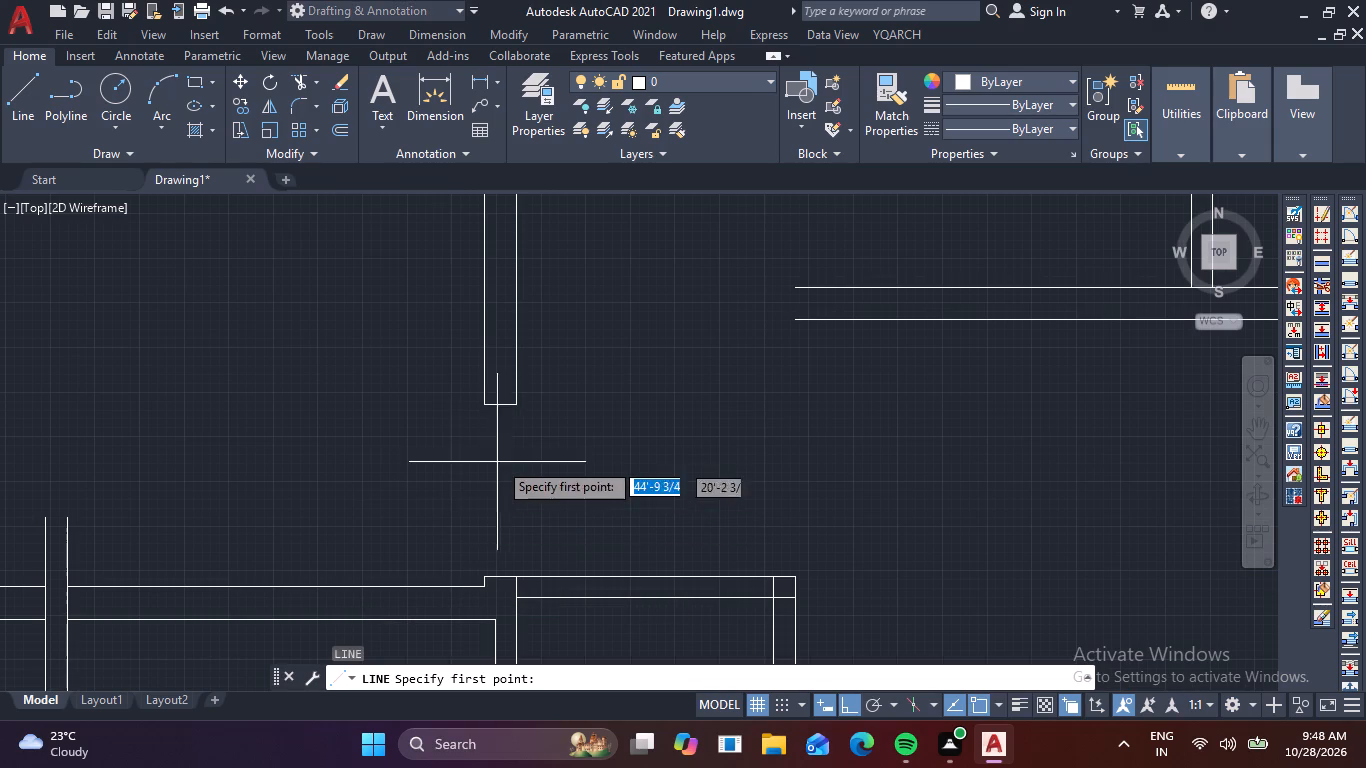
left_click(479, 406)
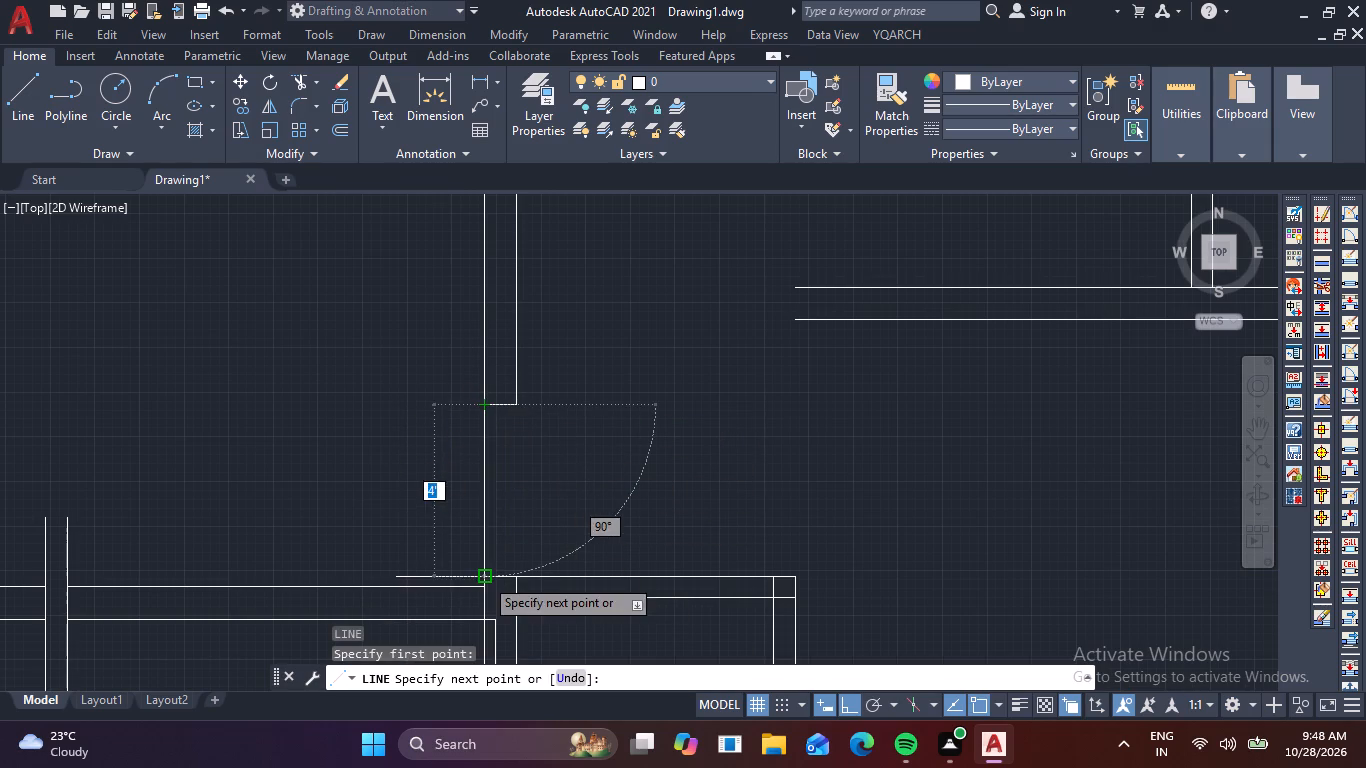
left_click(482, 581)
key("space")
key("space")
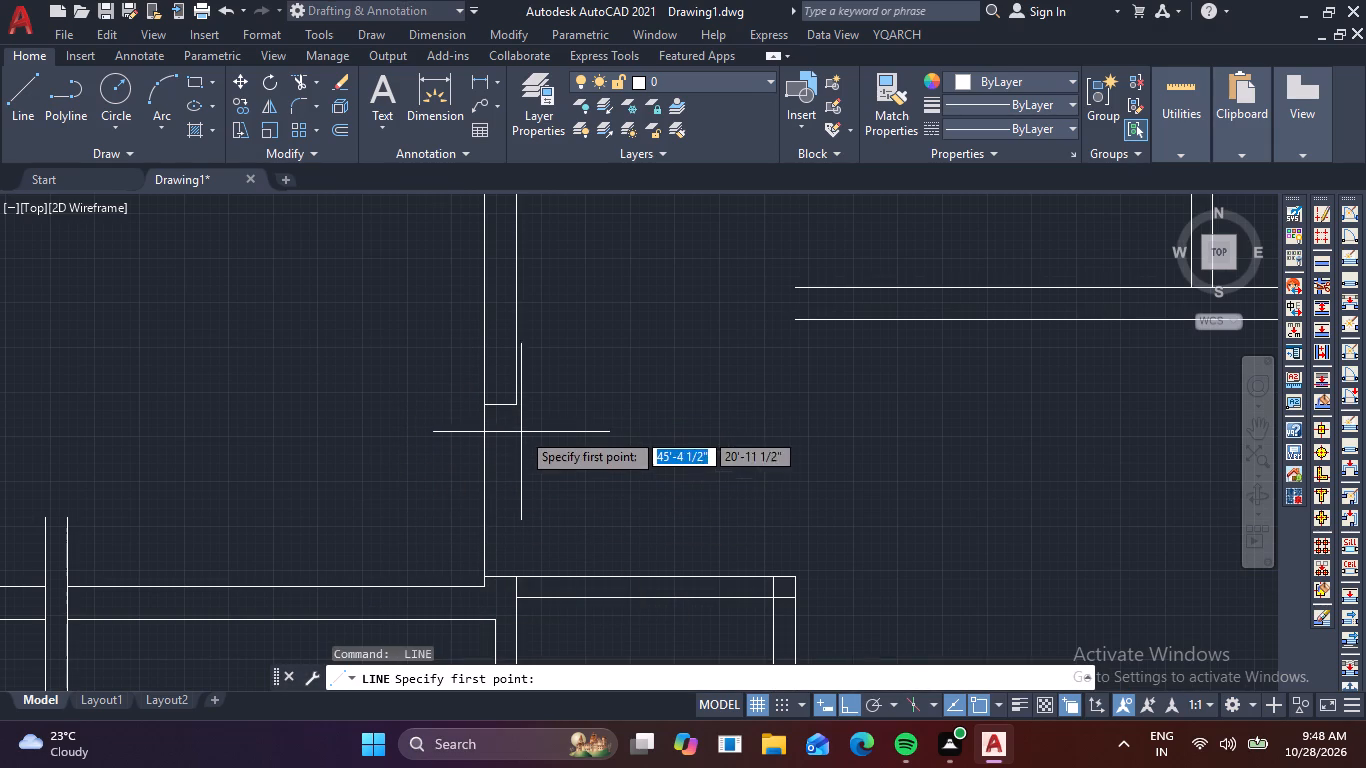
left_click(518, 409)
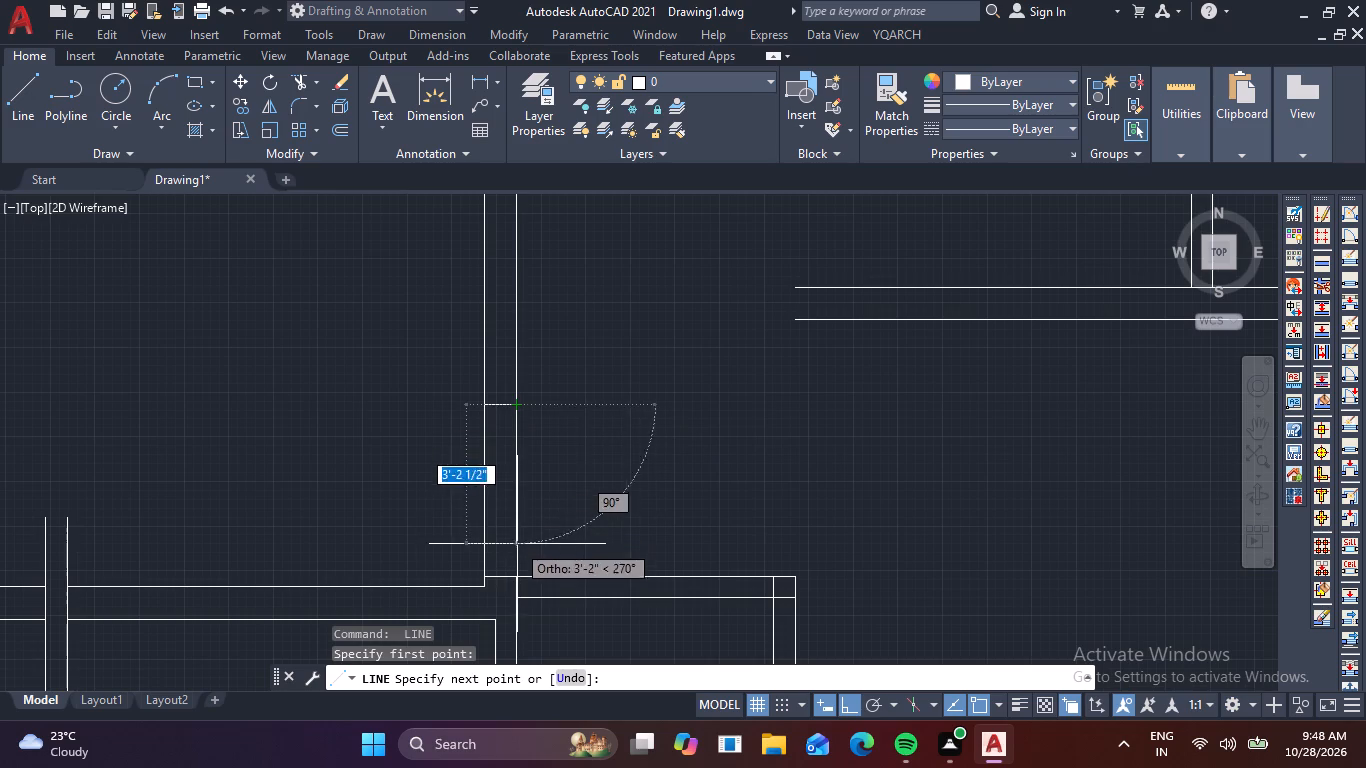
left_click(516, 579)
key("space")
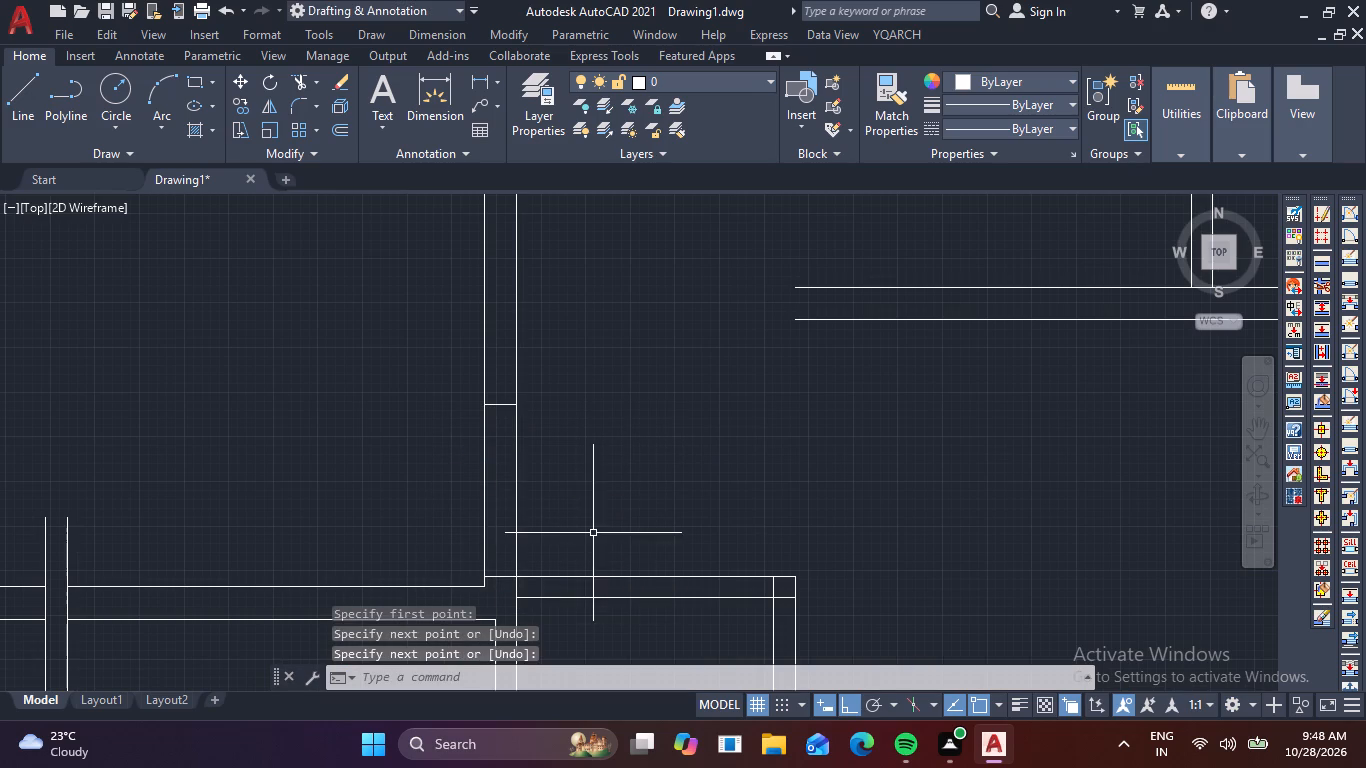
Load the ACAD_ISO02W100 dashed linetype into the drawing.
left_click(573, 510)
left_click(423, 486)
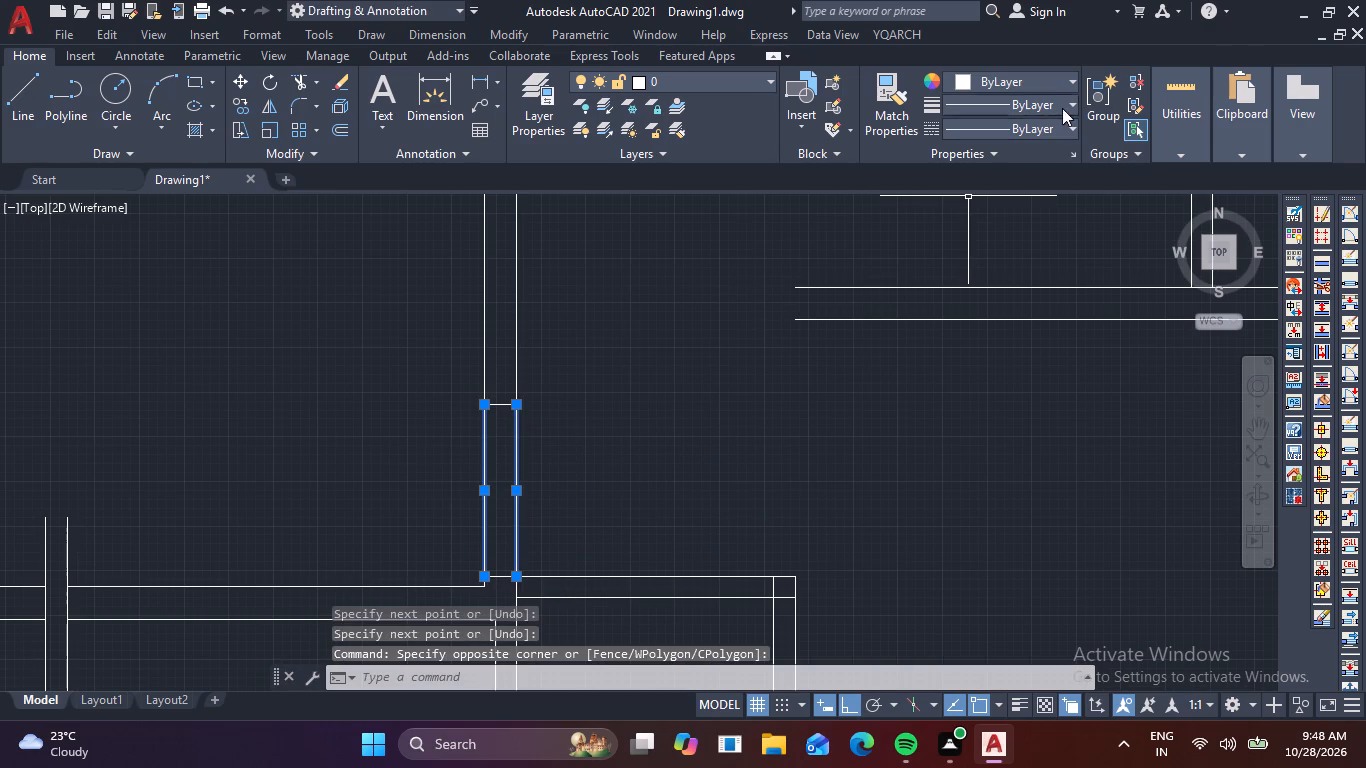
left_click(1065, 125)
left_click(1031, 222)
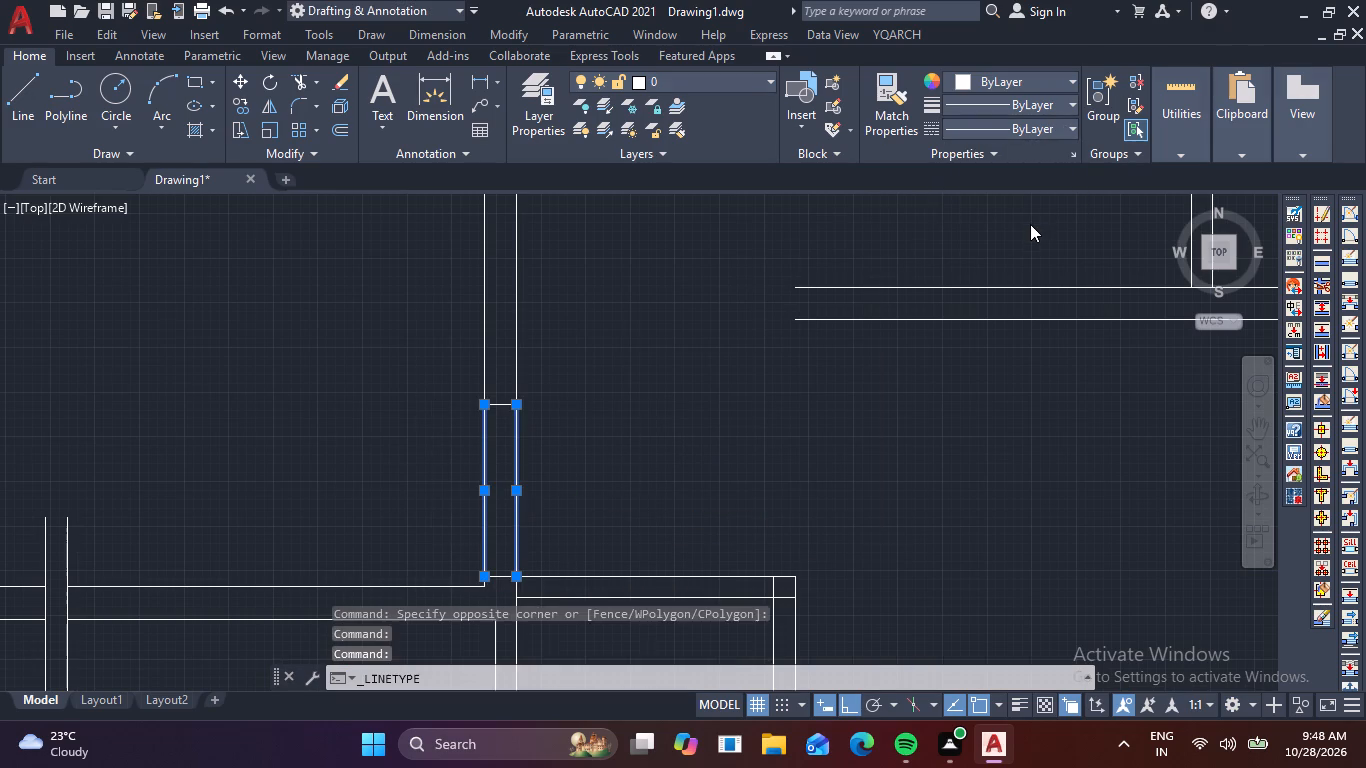
left_click(825, 201)
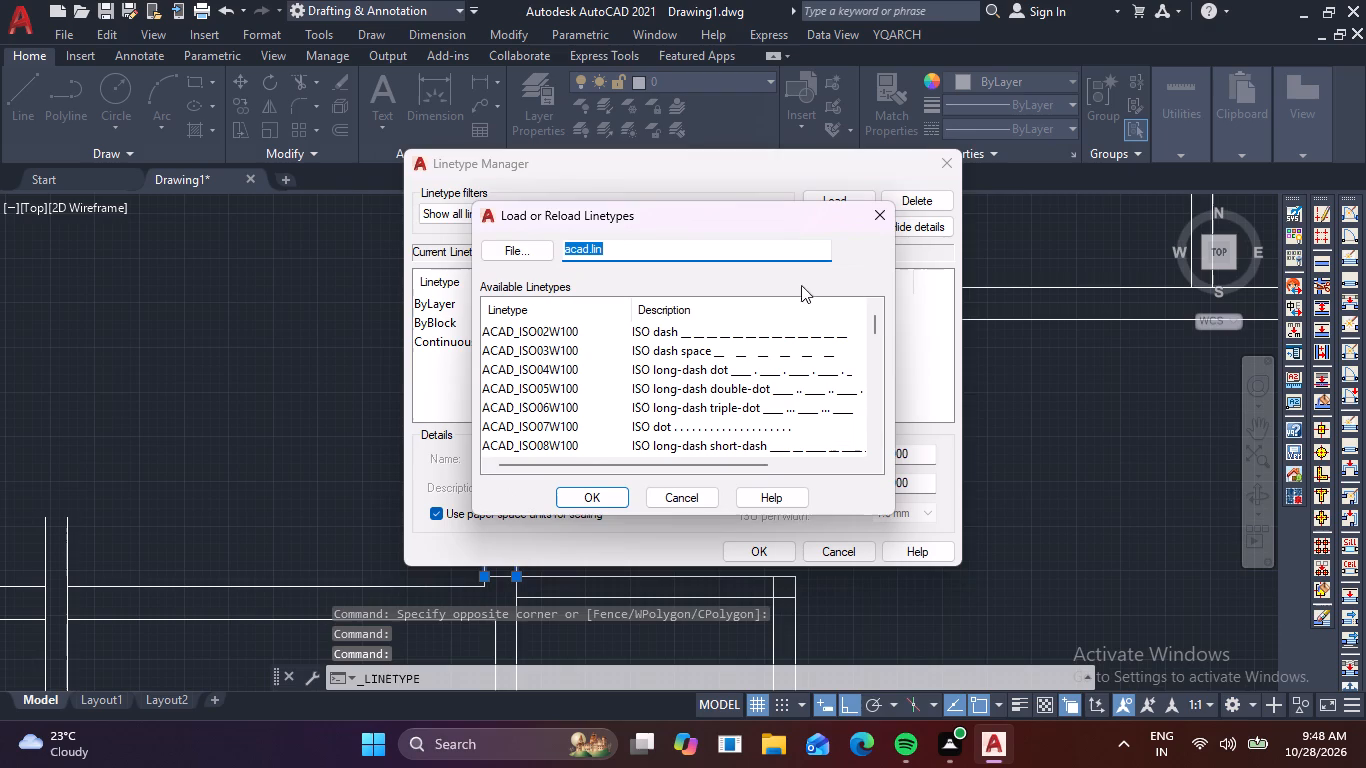
left_click(703, 336)
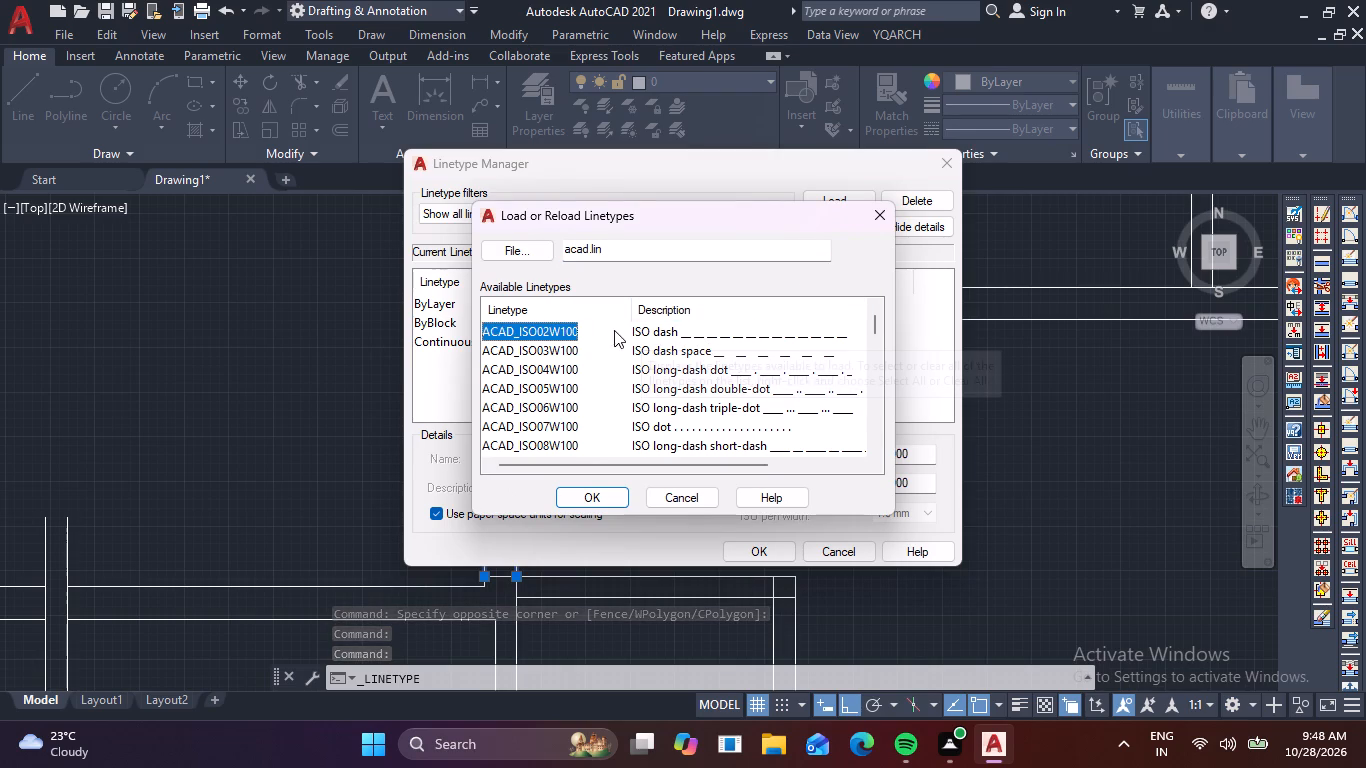
left_click(591, 499)
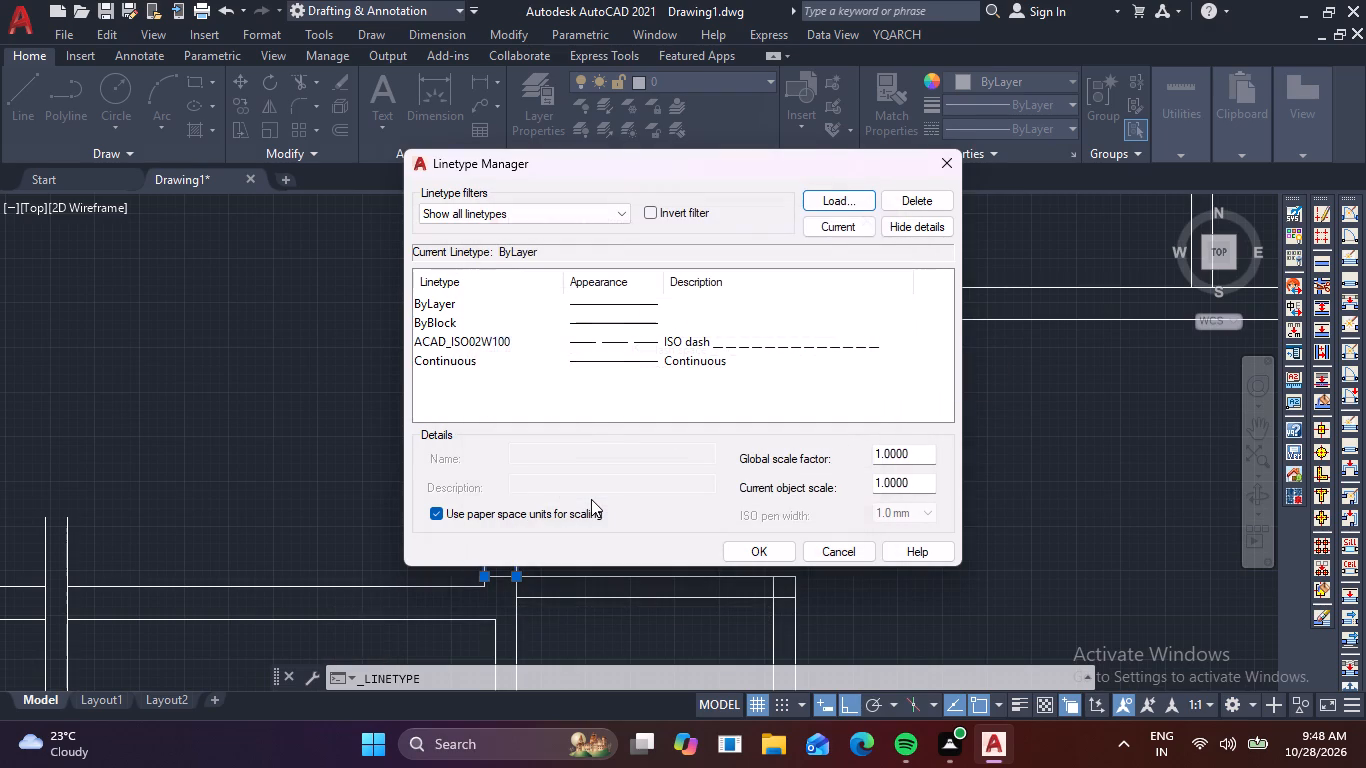
left_click(764, 548)
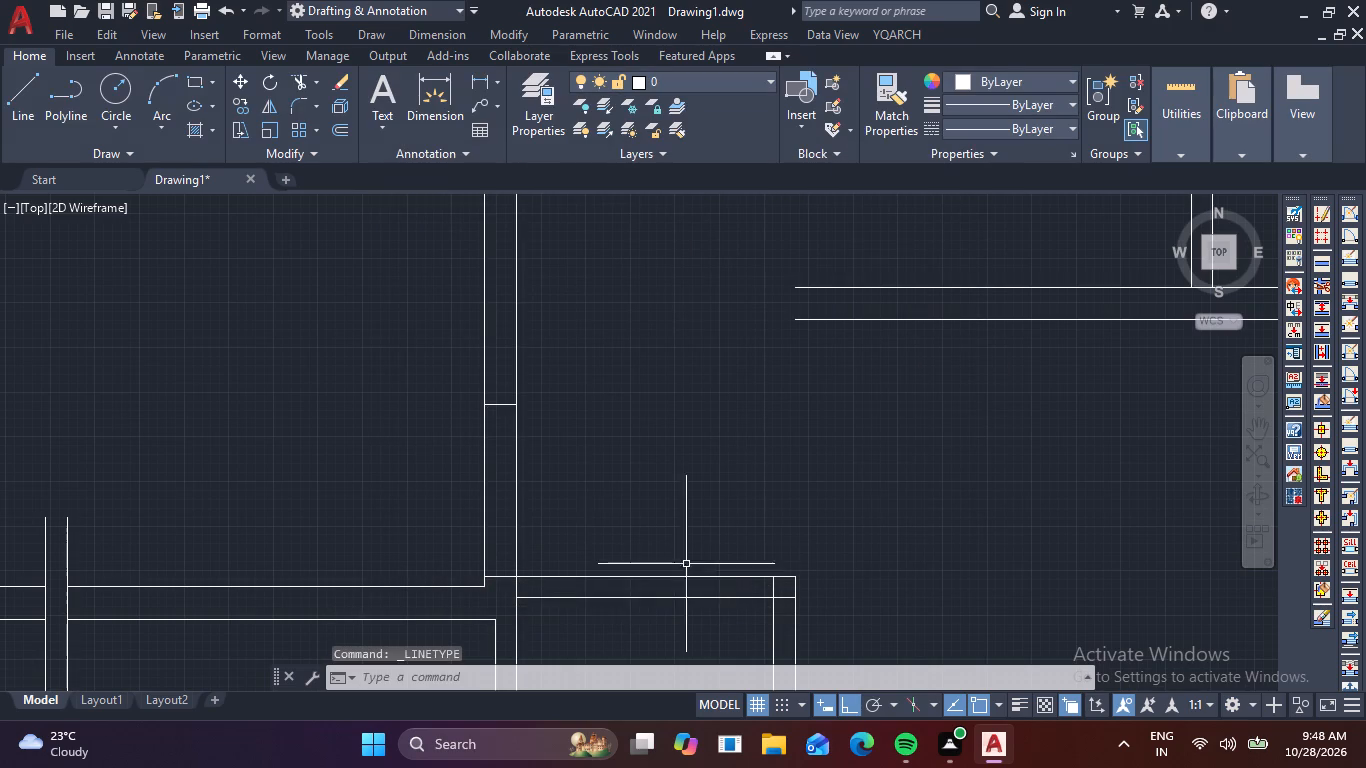
Assign the ACAD_ISO02W100 linetype to the two vertical lines bridging the left wall opening.
left_click(579, 514)
left_click(410, 494)
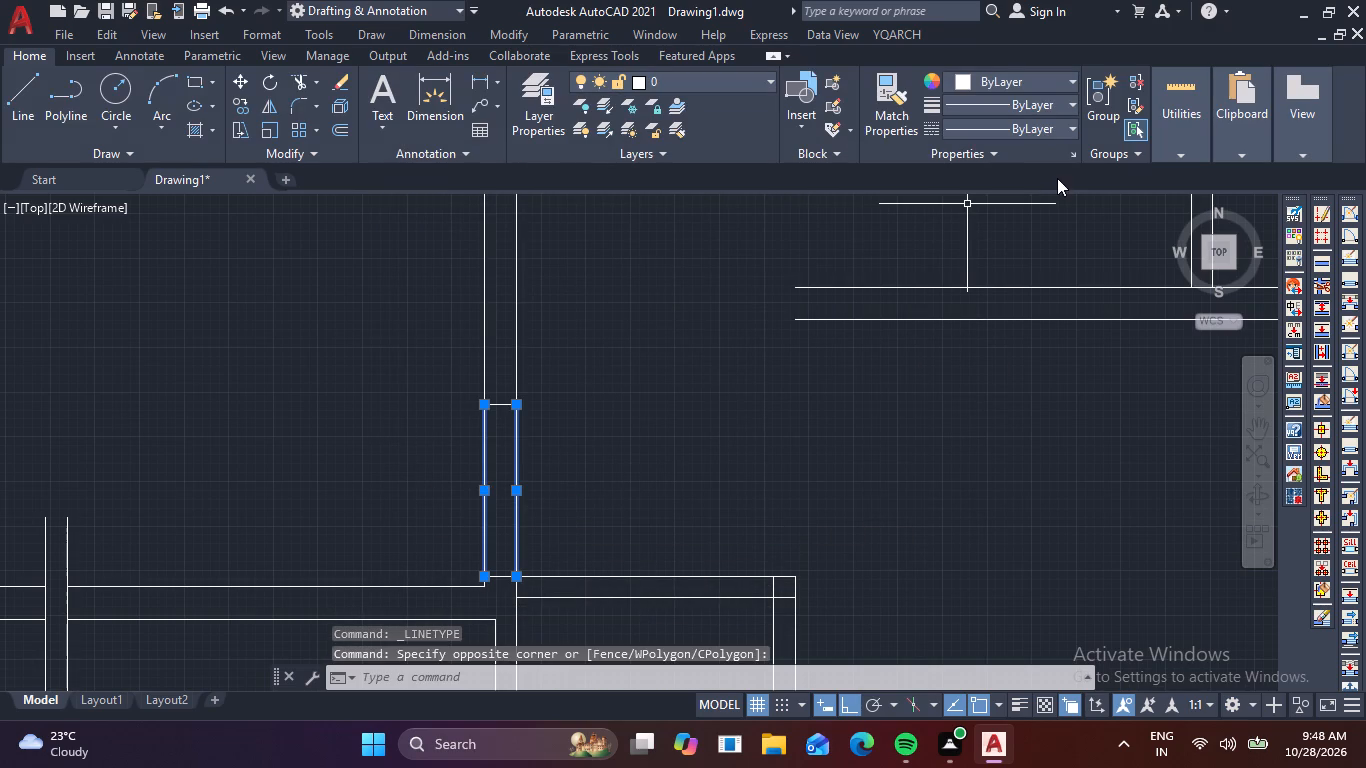
left_click(1070, 127)
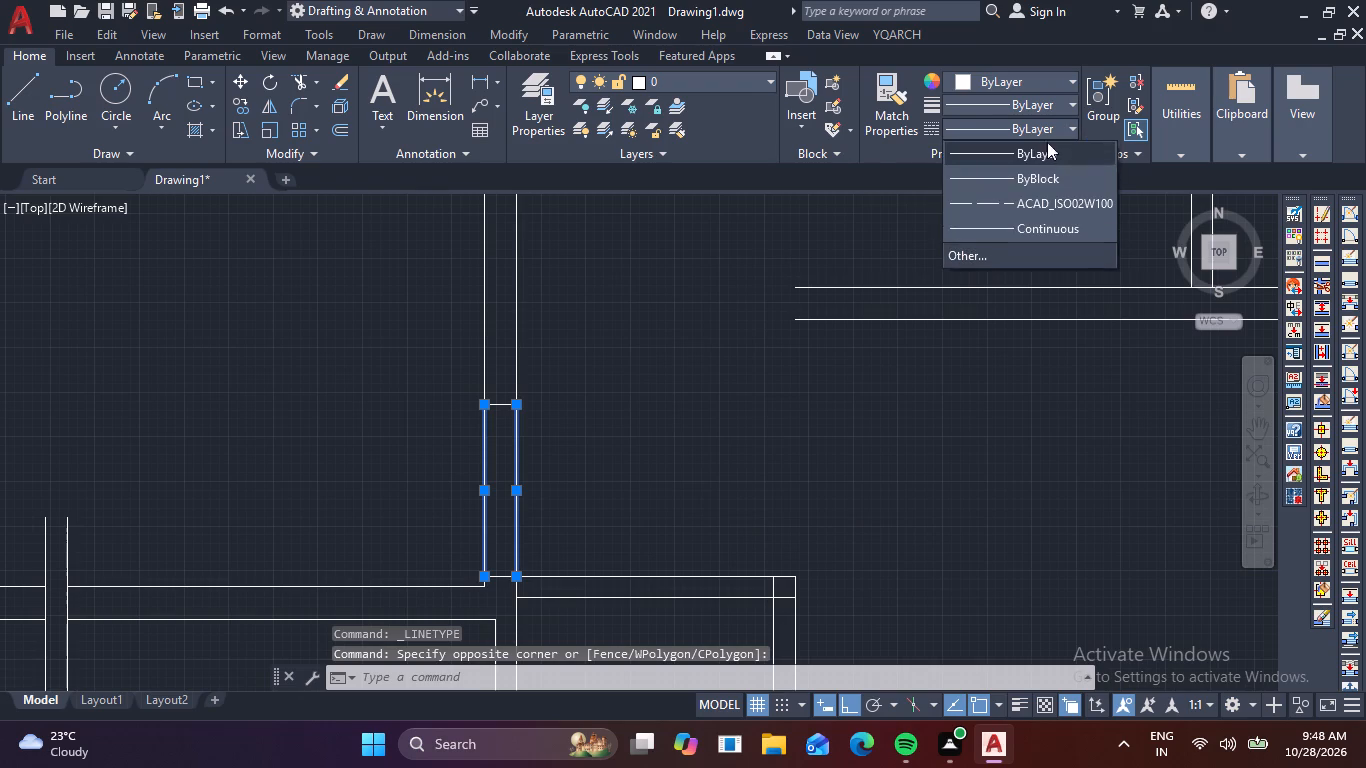
left_click(992, 203)
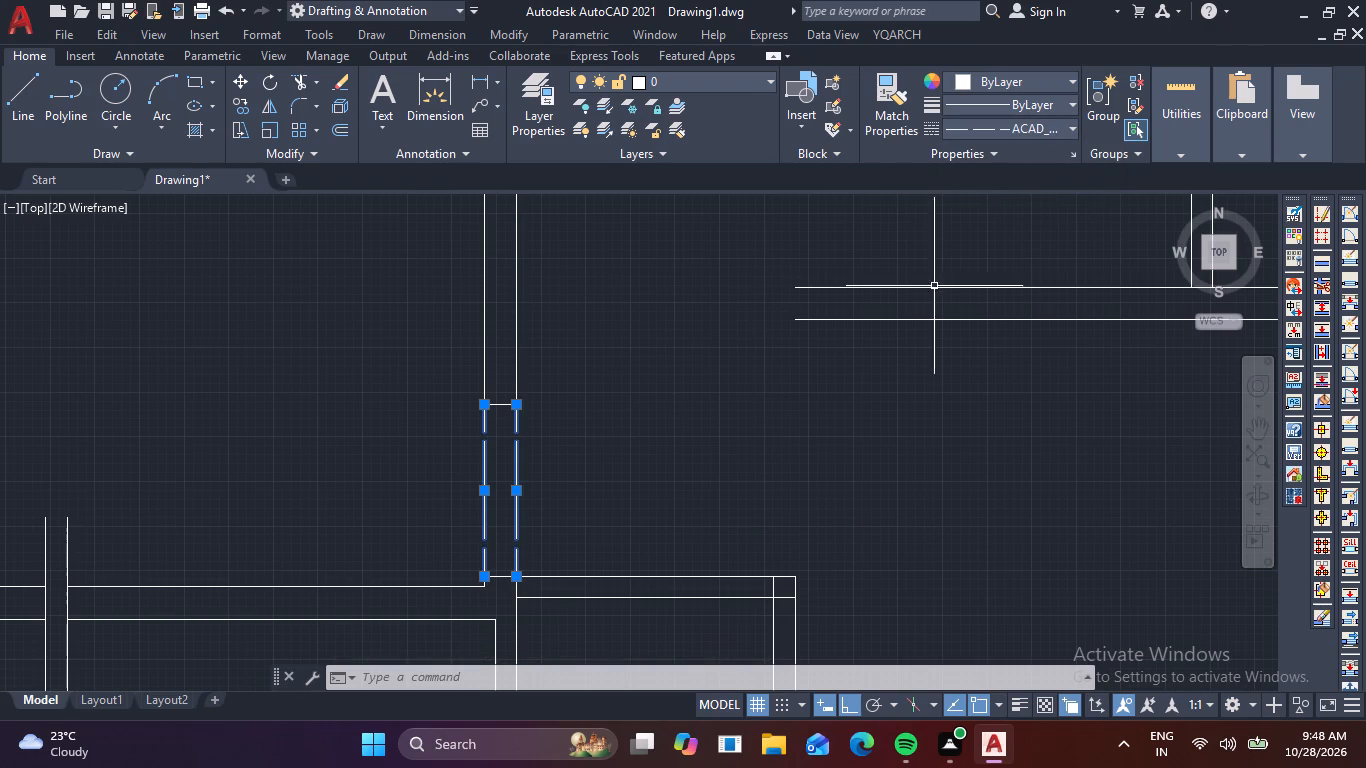
key("Escape")
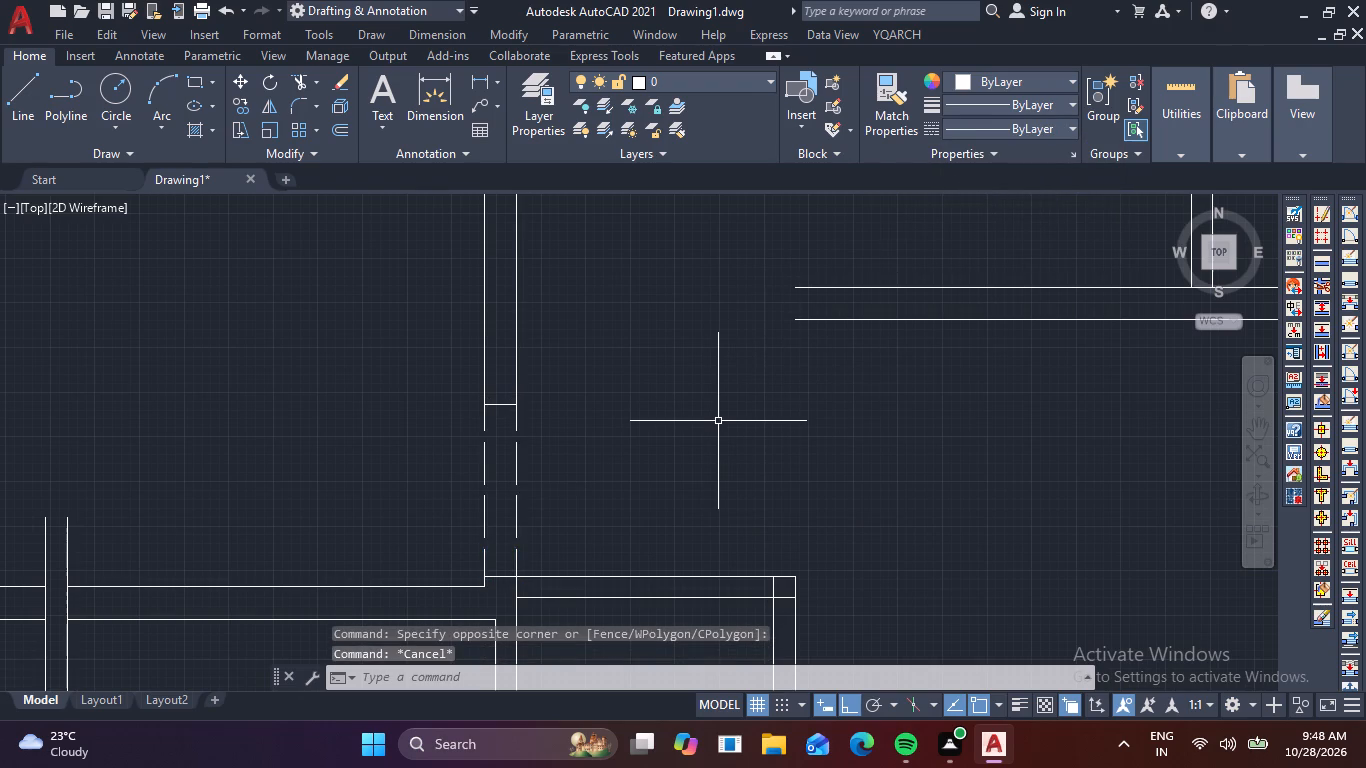
Extend the horizontal wall's outer line across the partition just left of the dashed opening, and trim the partition's two stubs above it.
scroll(718, 421, "down", 4)
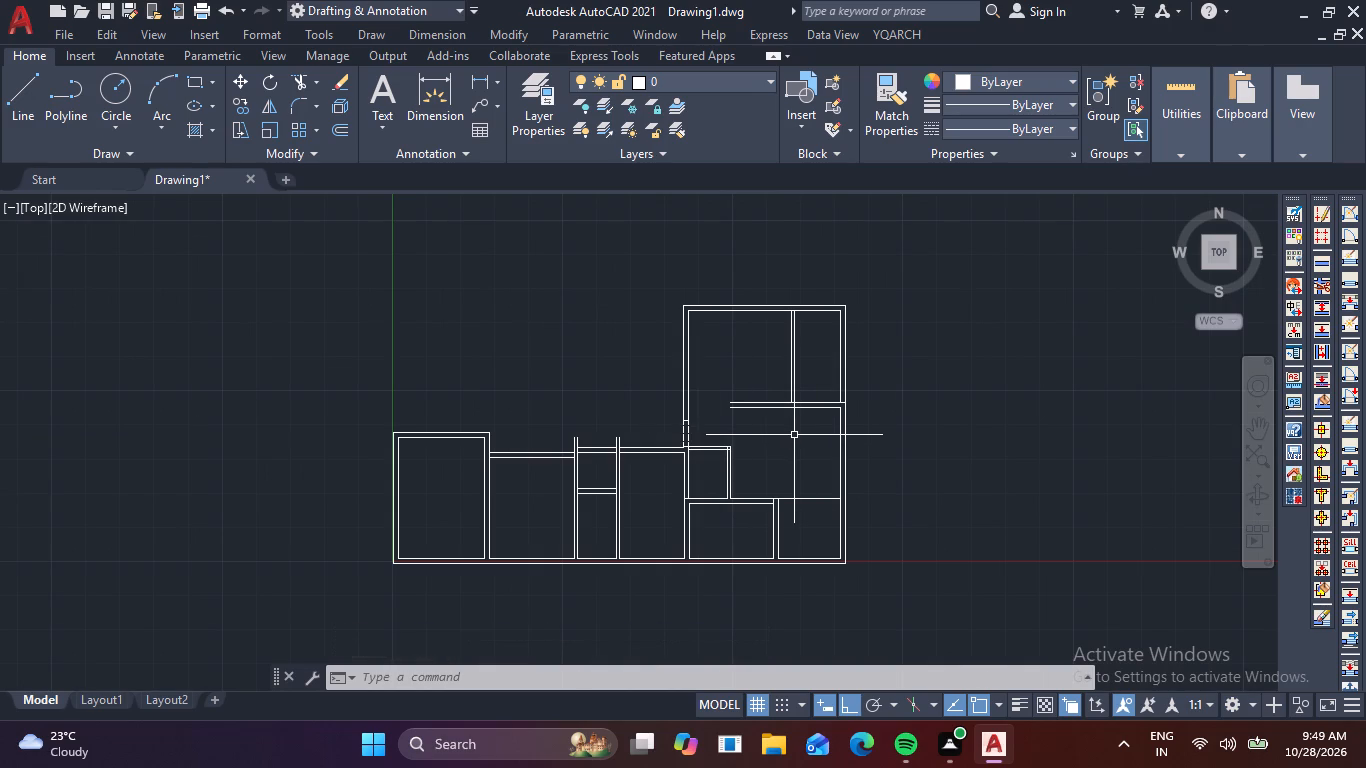
scroll(628, 439, "up", 4)
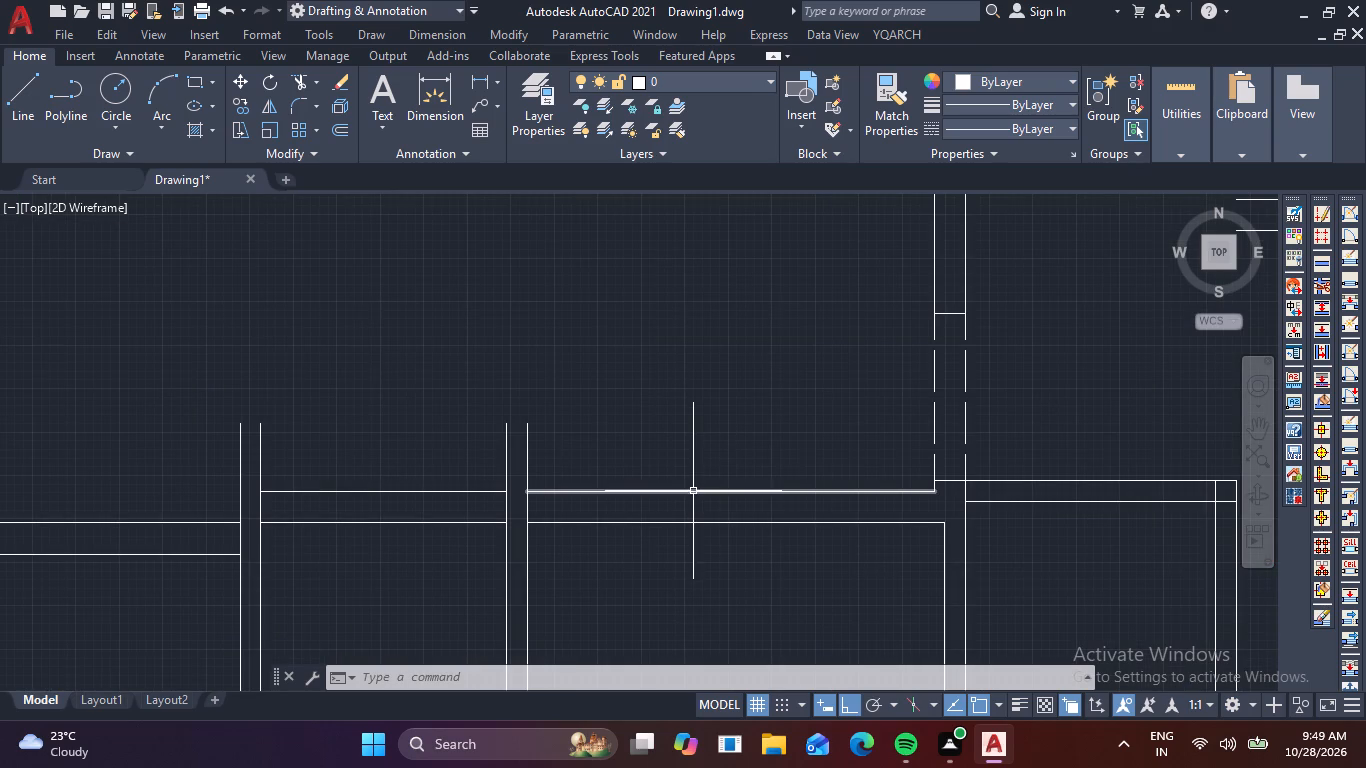
key("e")
type("x")
key("space")
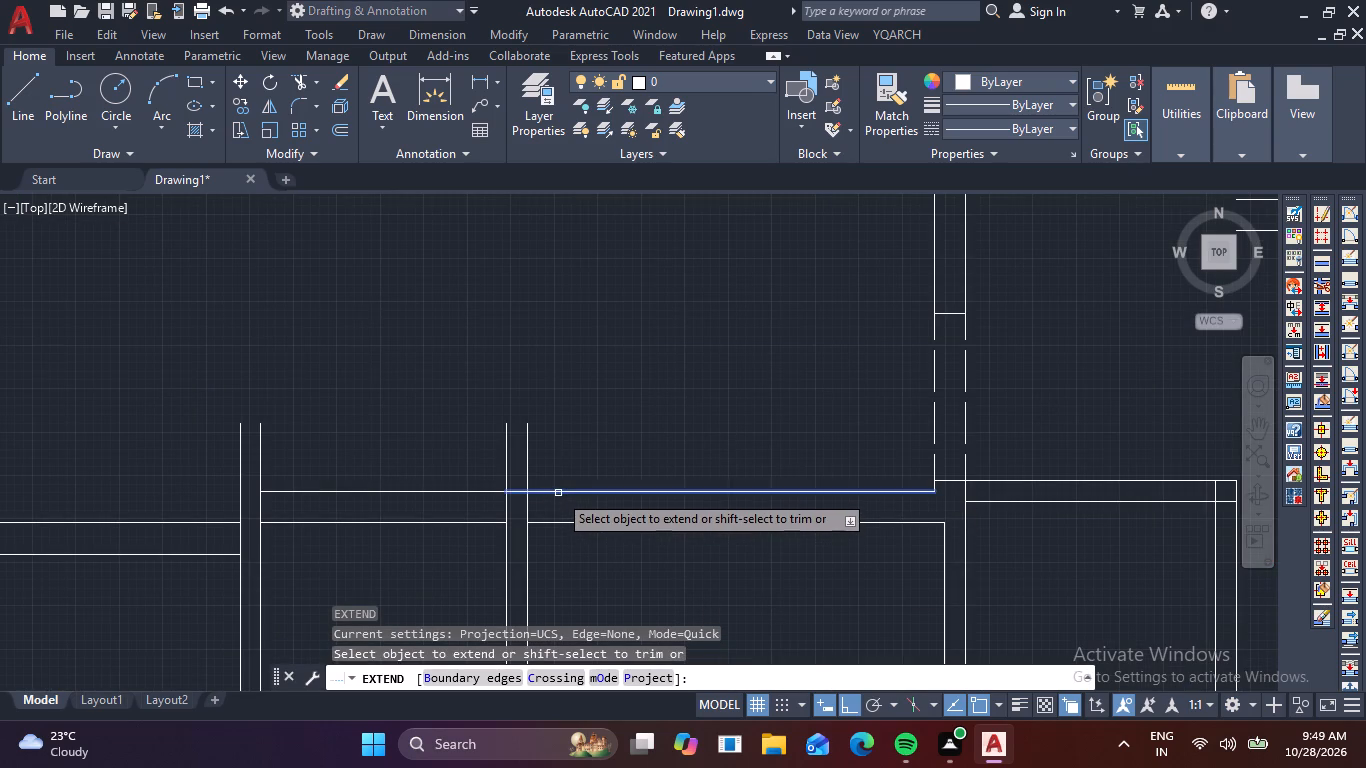
left_click(558, 493)
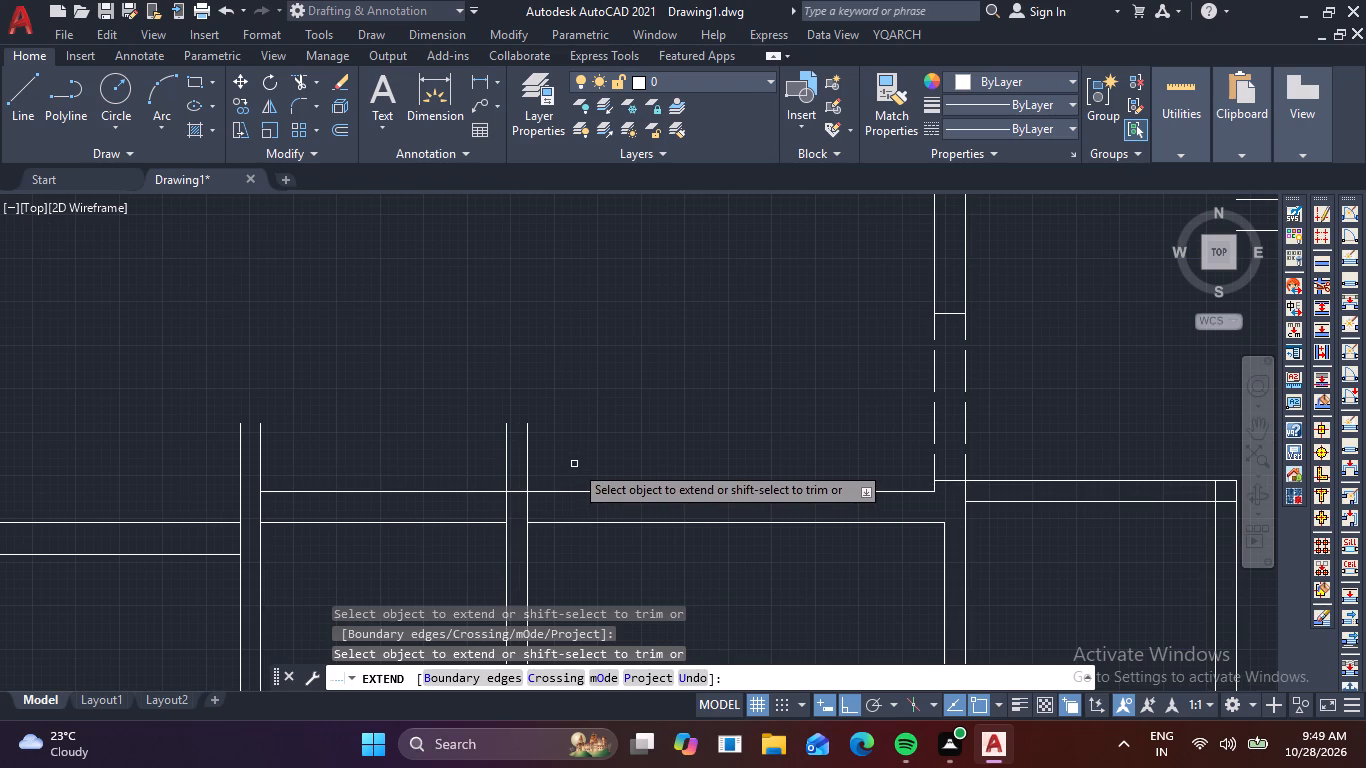
left_click_drag(571, 463, 470, 462, "shift")
key("Escape")
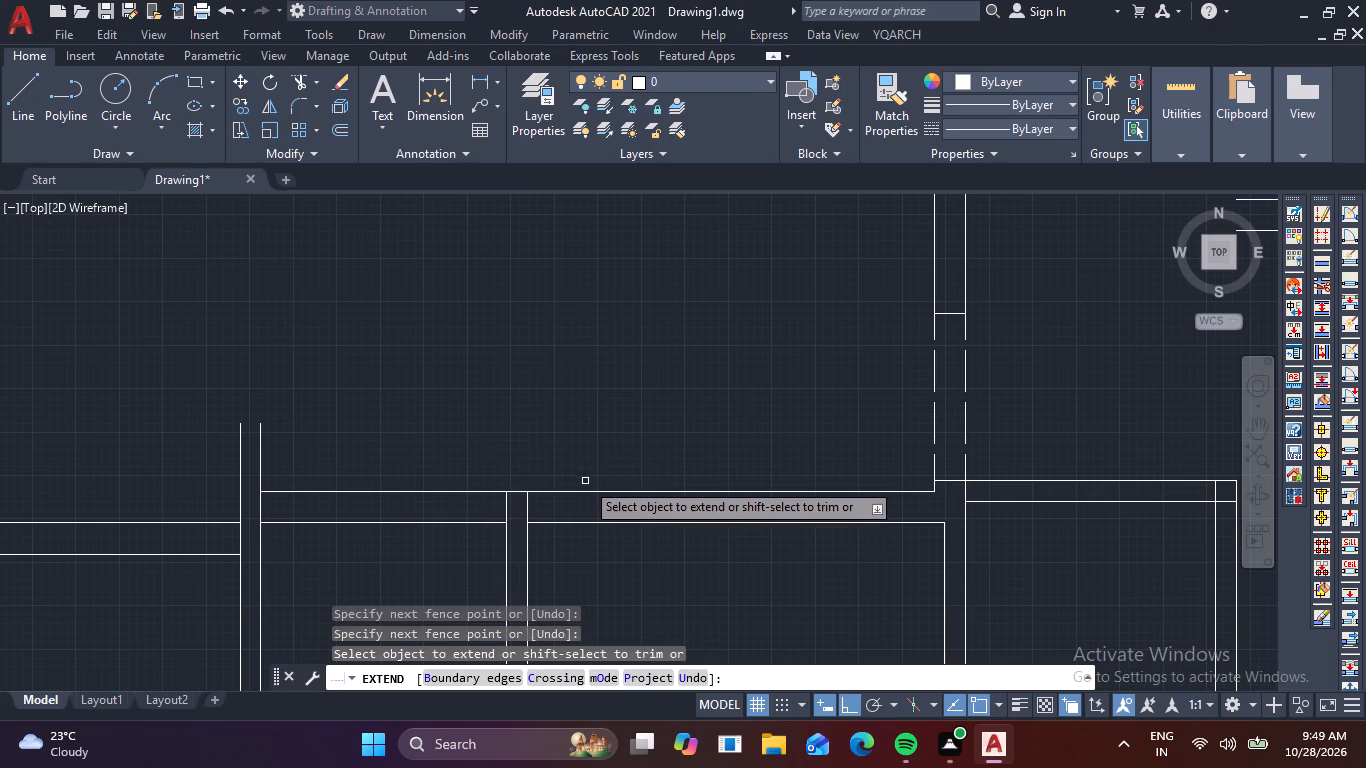
key("Escape")
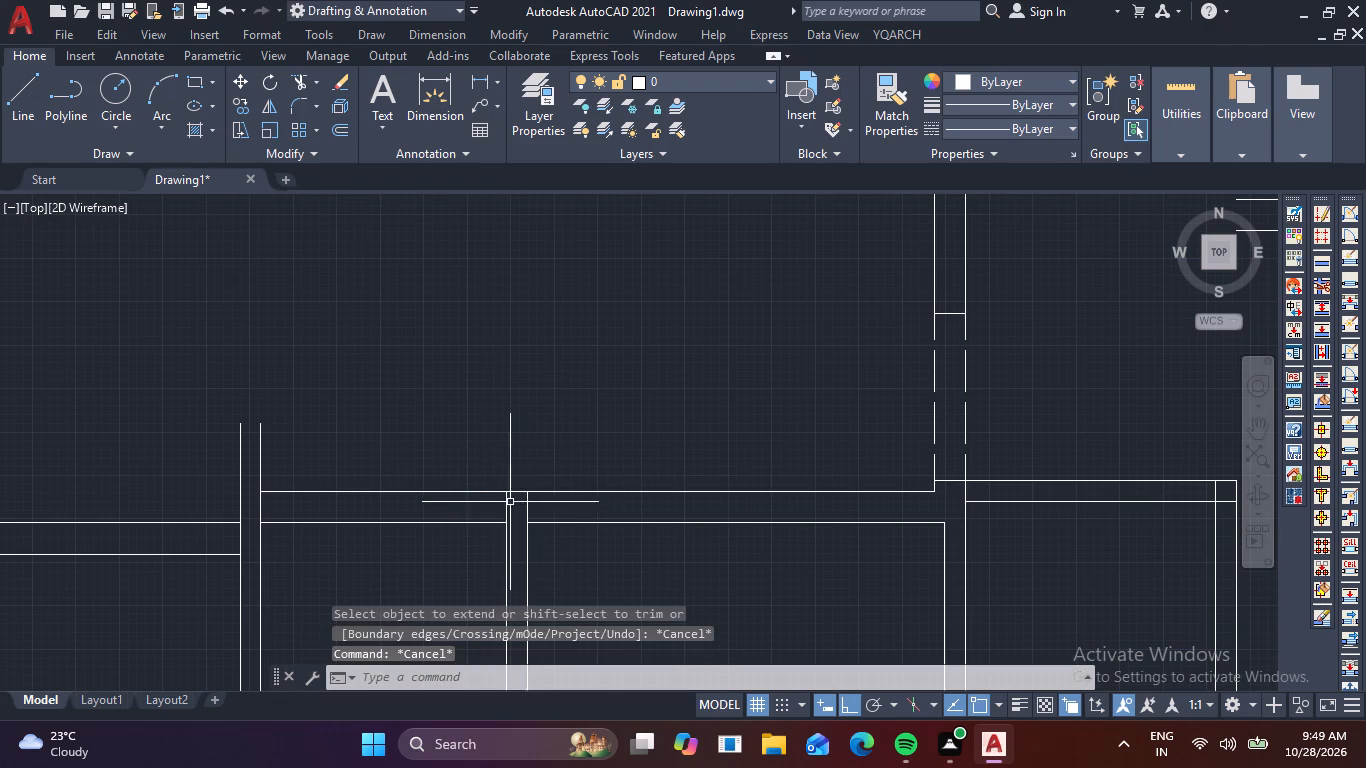
Join the two collinear outer wall lines meeting at the partition into one line.
scroll(508, 498, "up", 2)
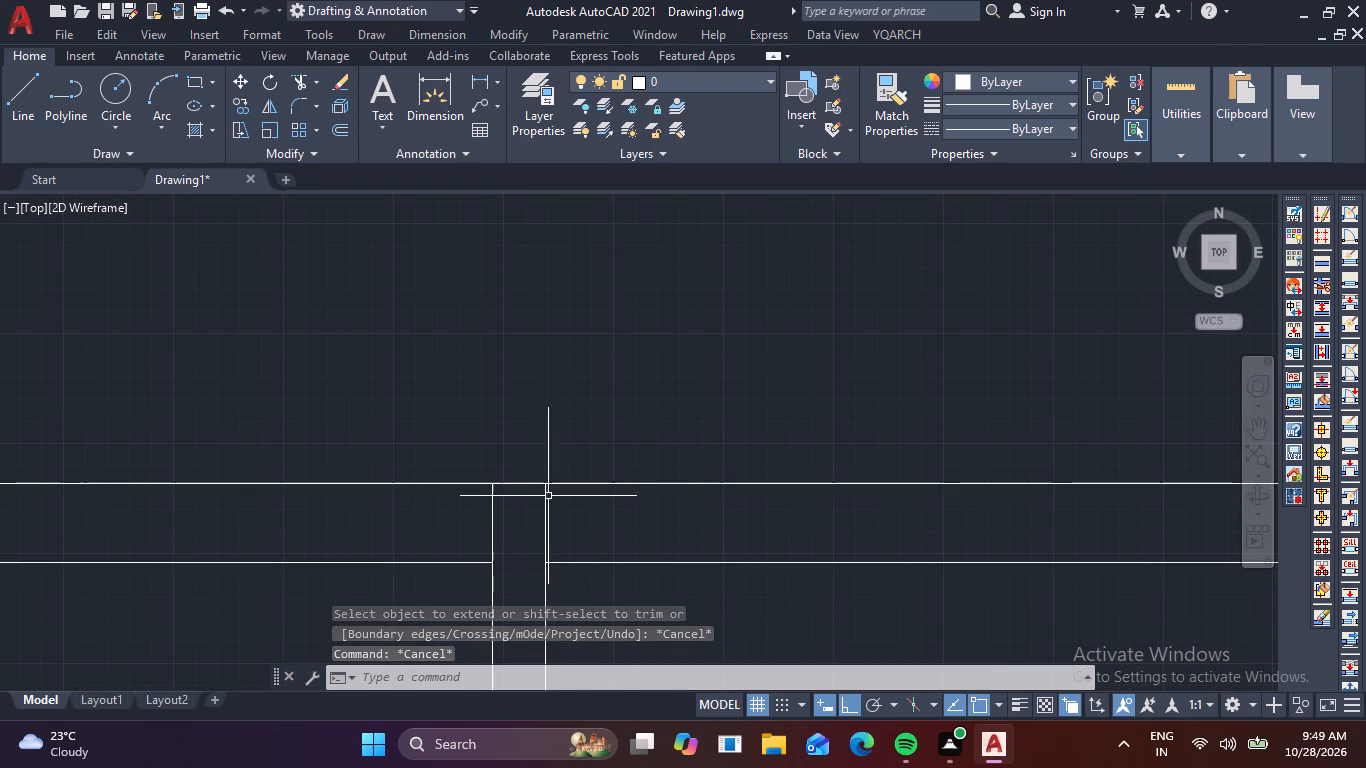
left_click(605, 484)
left_click(451, 482)
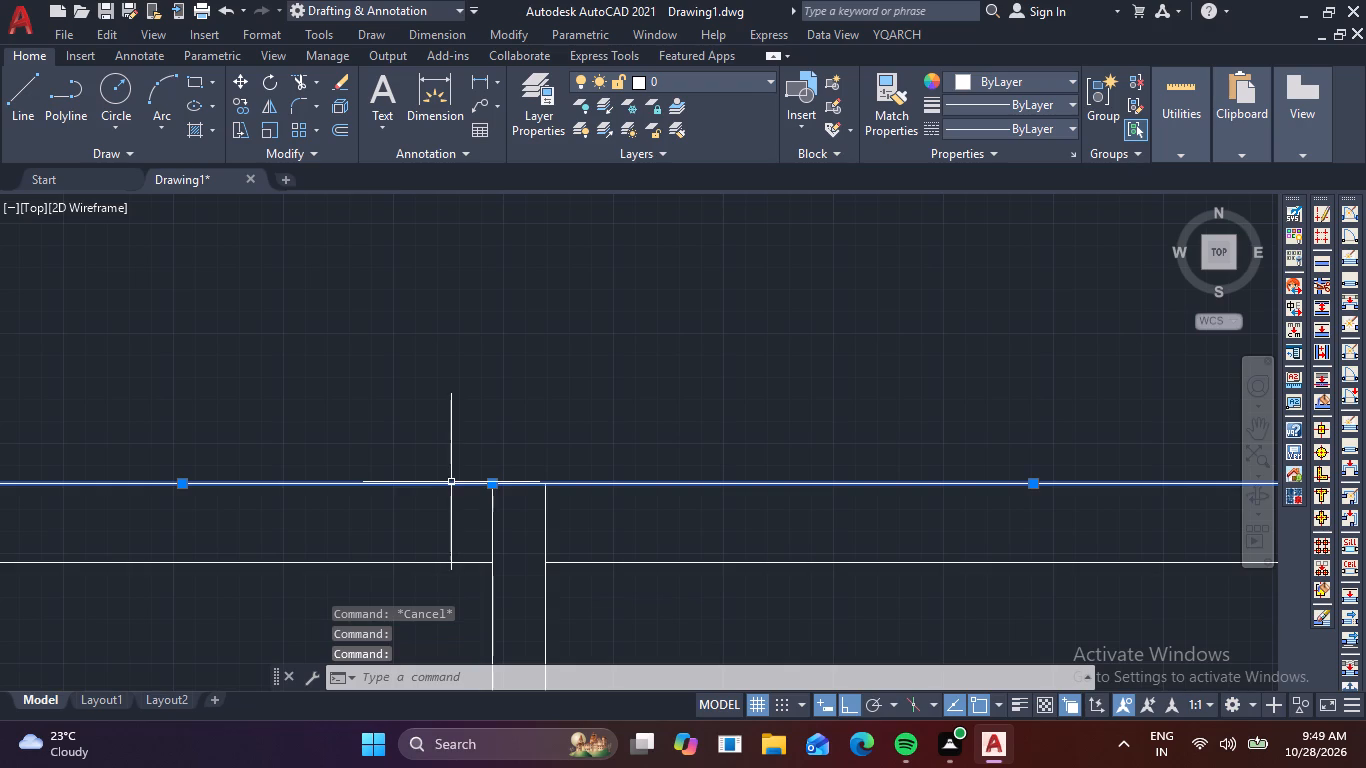
type("j")
key("space")
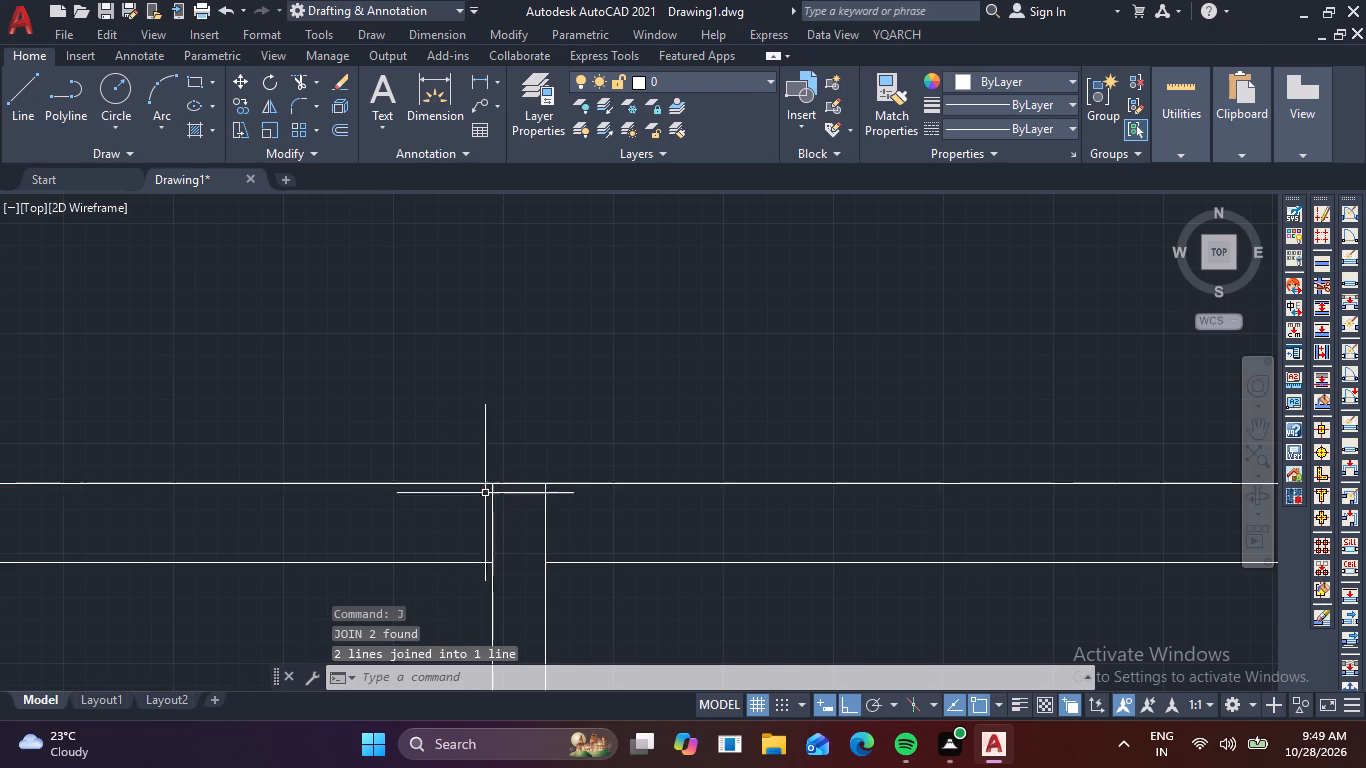
key("Escape")
Offset the joined outer wall line 20'9" upward.
scroll(521, 507, "down", 4)
middle_click_drag(592, 461, 583, 542)
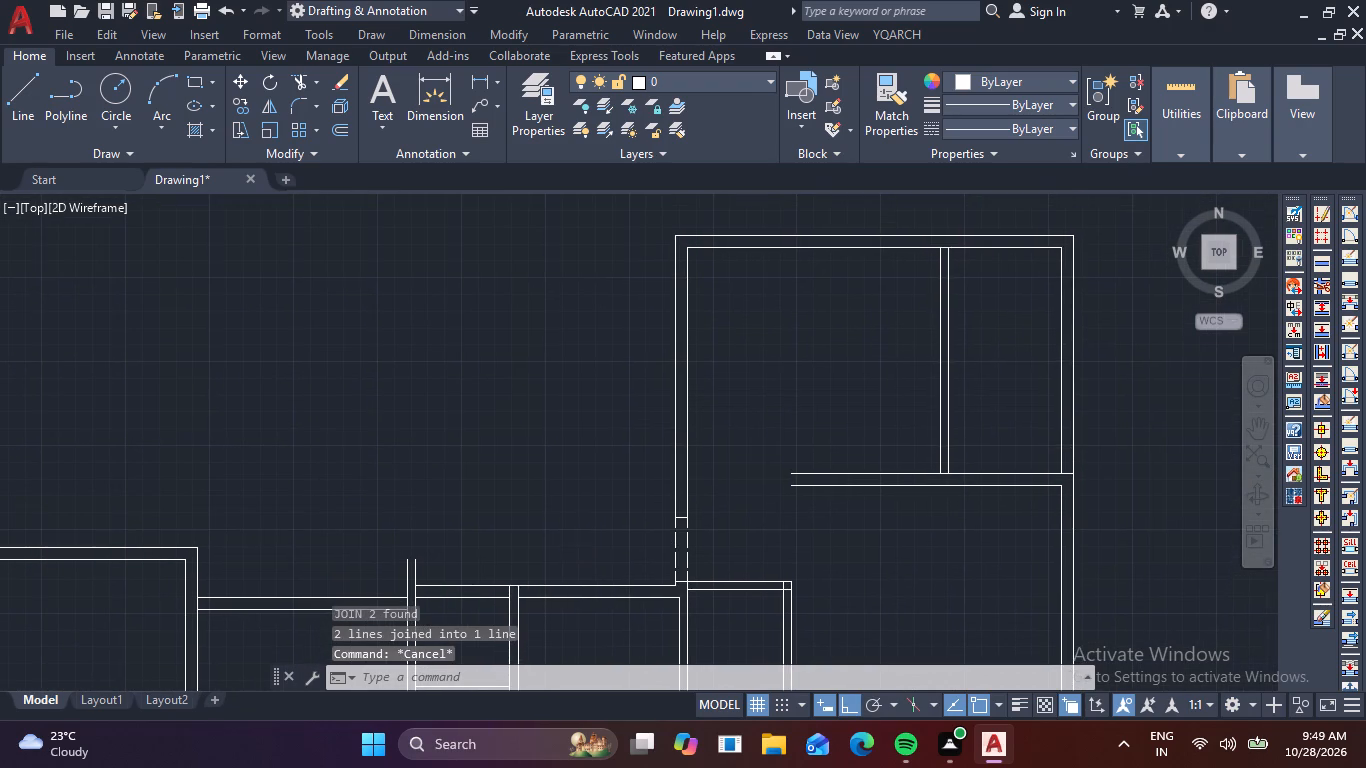
key("o")
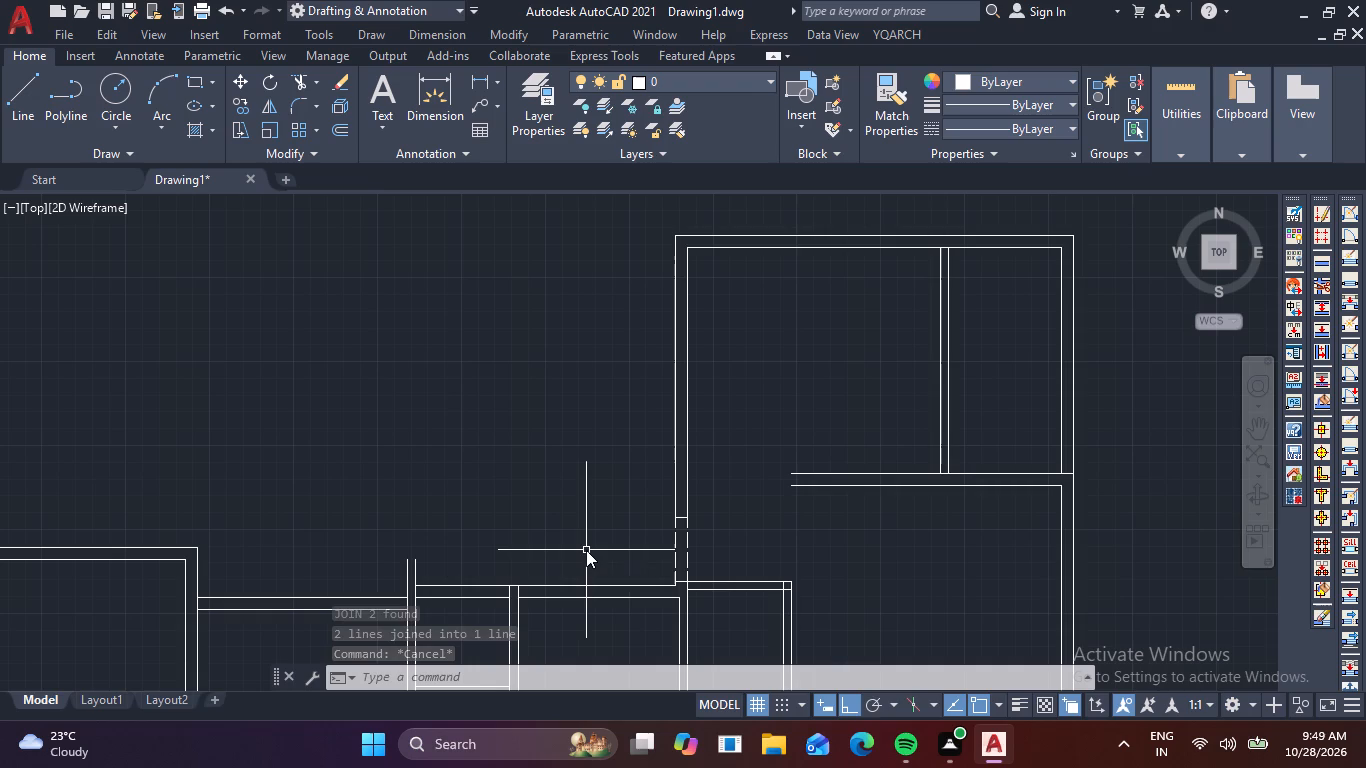
key("Return")
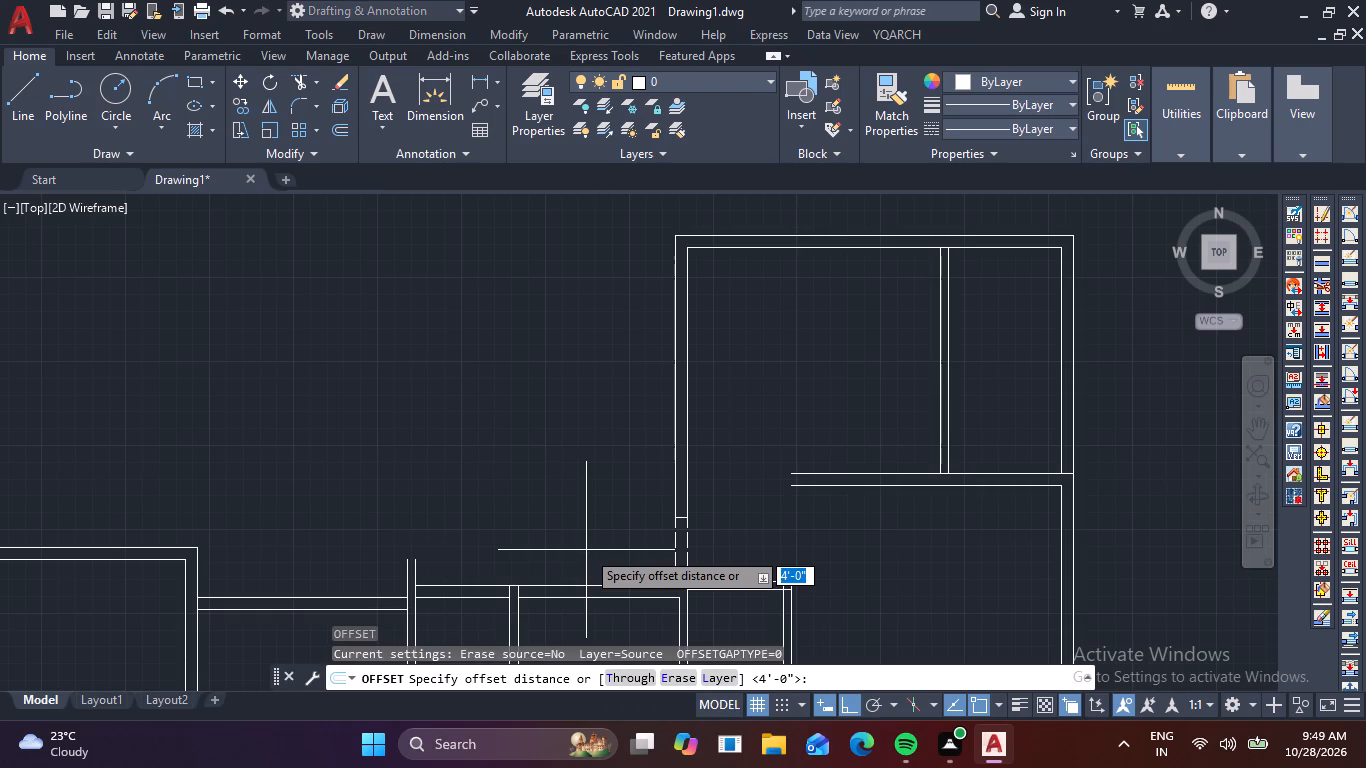
type("20")
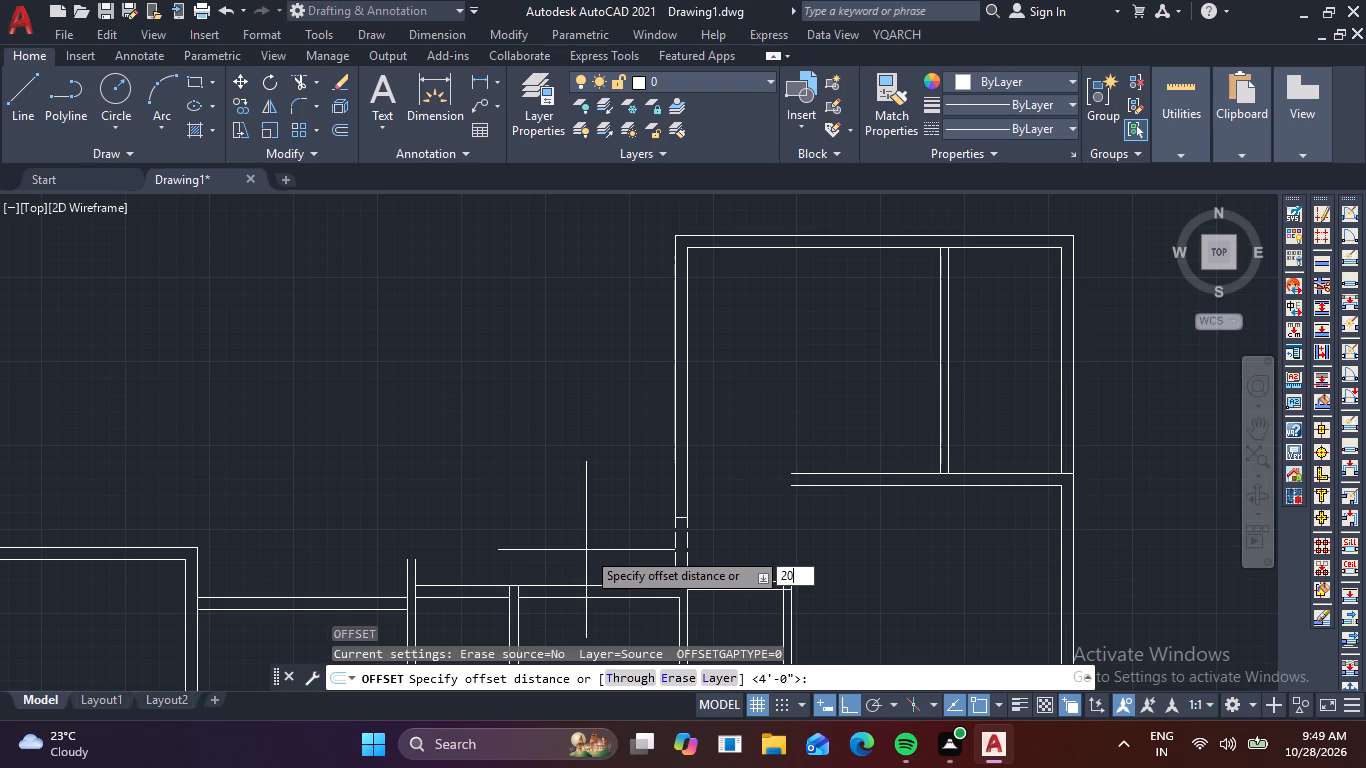
type("'9")
key("Return")
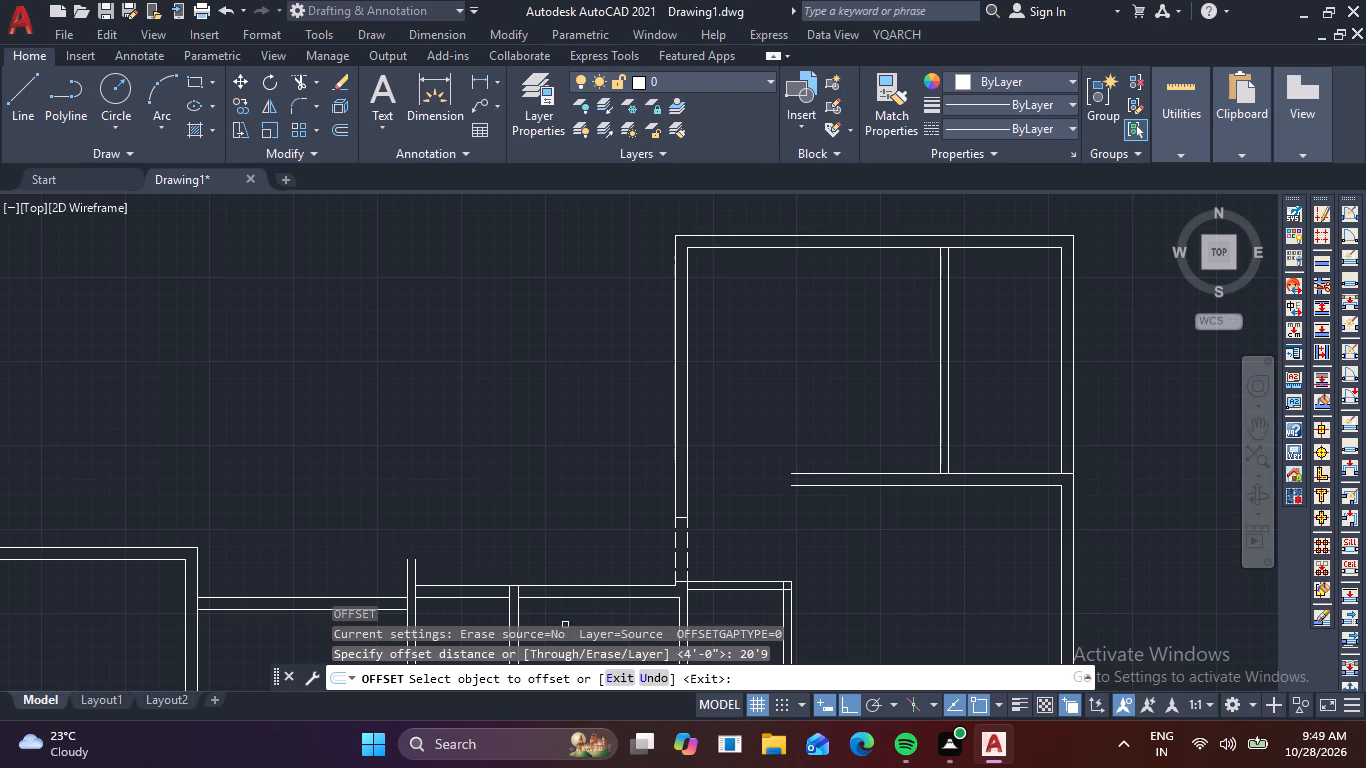
left_click(587, 584)
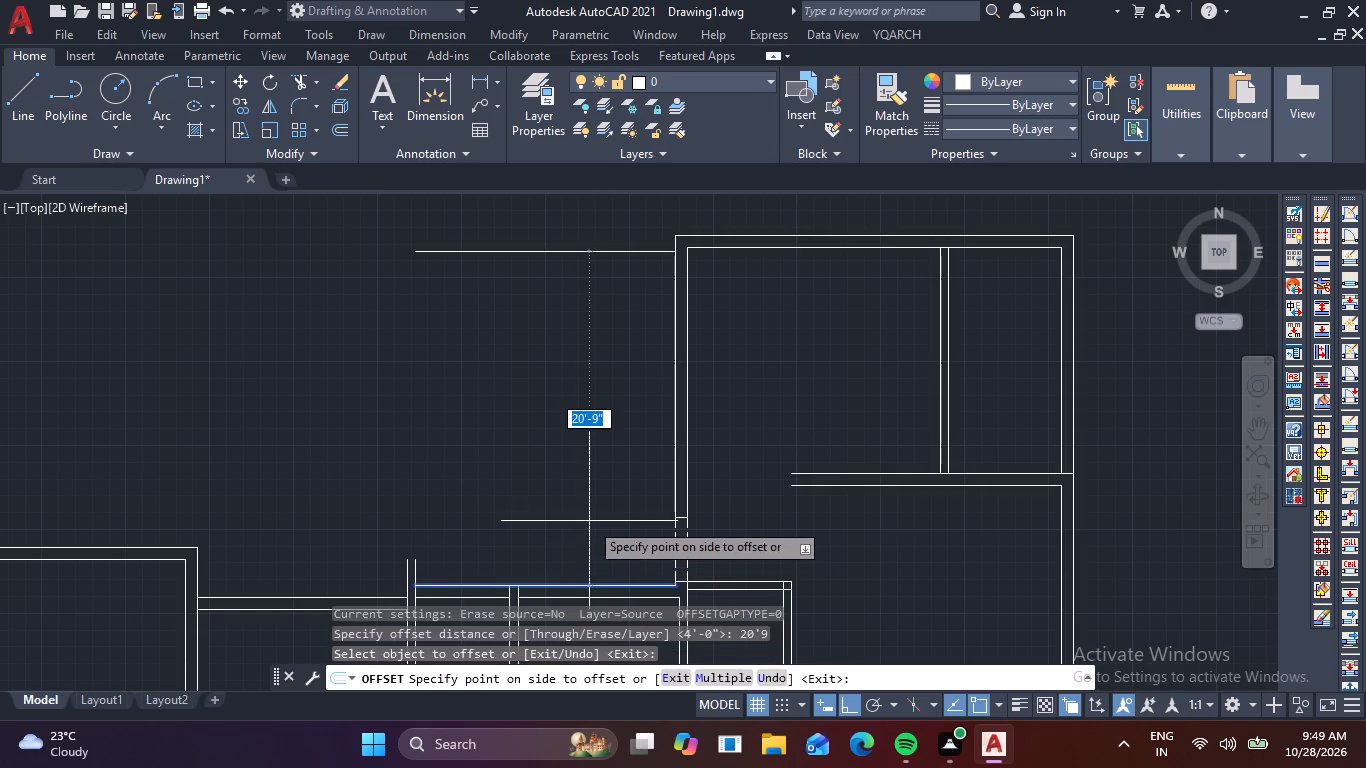
left_click(589, 521)
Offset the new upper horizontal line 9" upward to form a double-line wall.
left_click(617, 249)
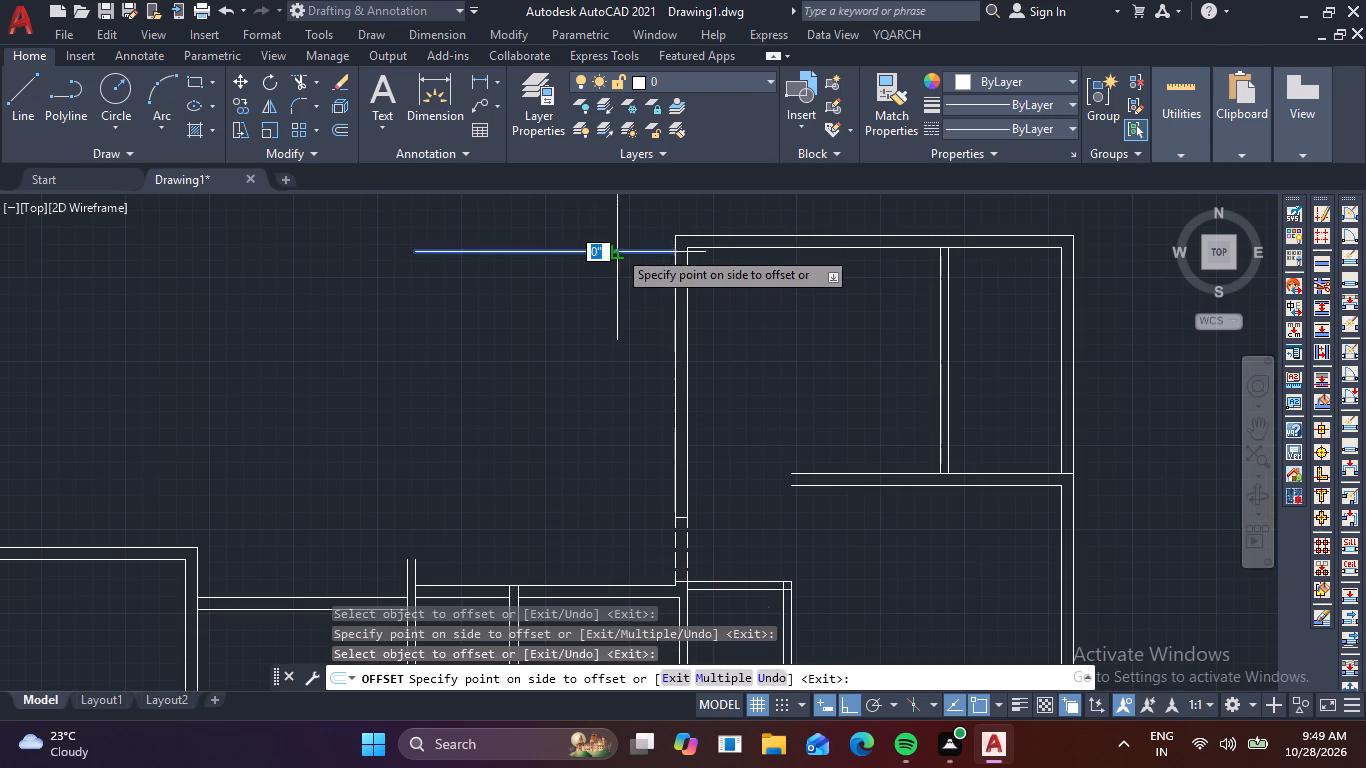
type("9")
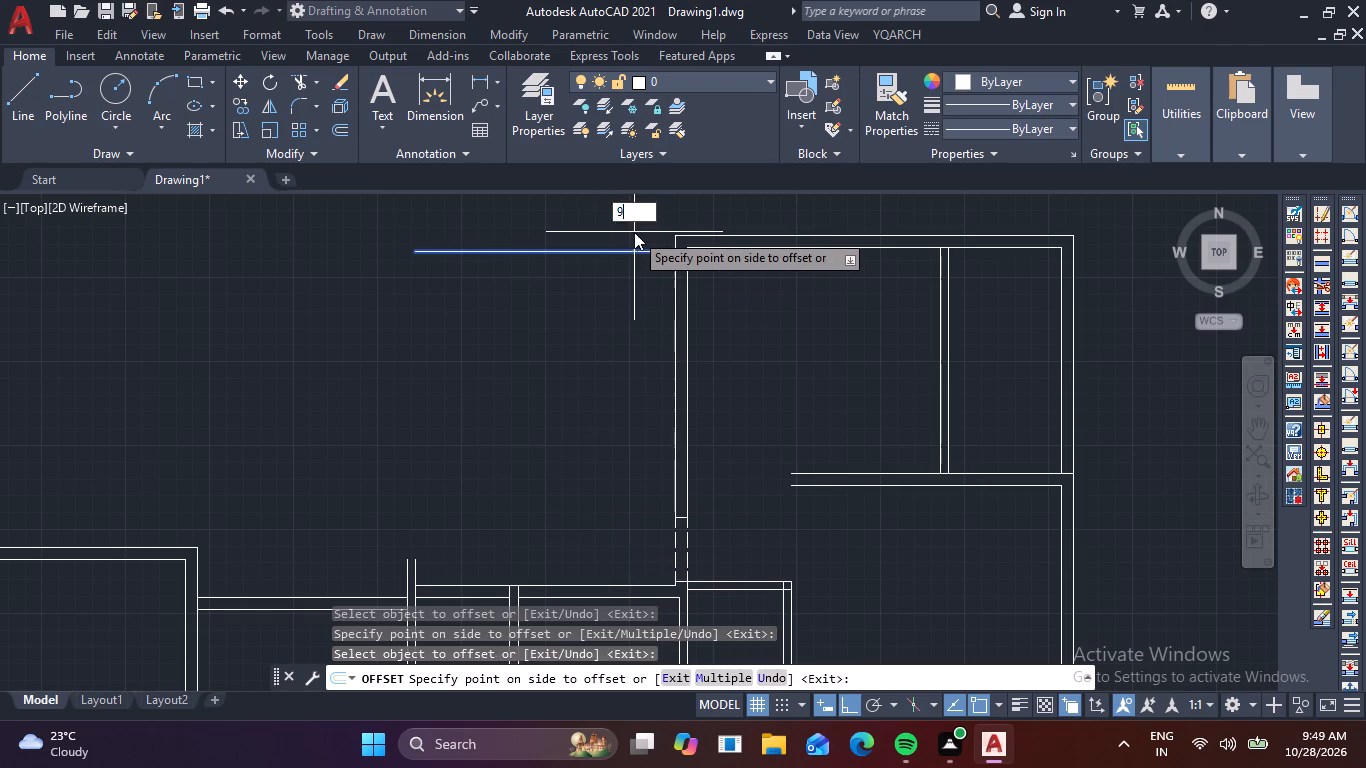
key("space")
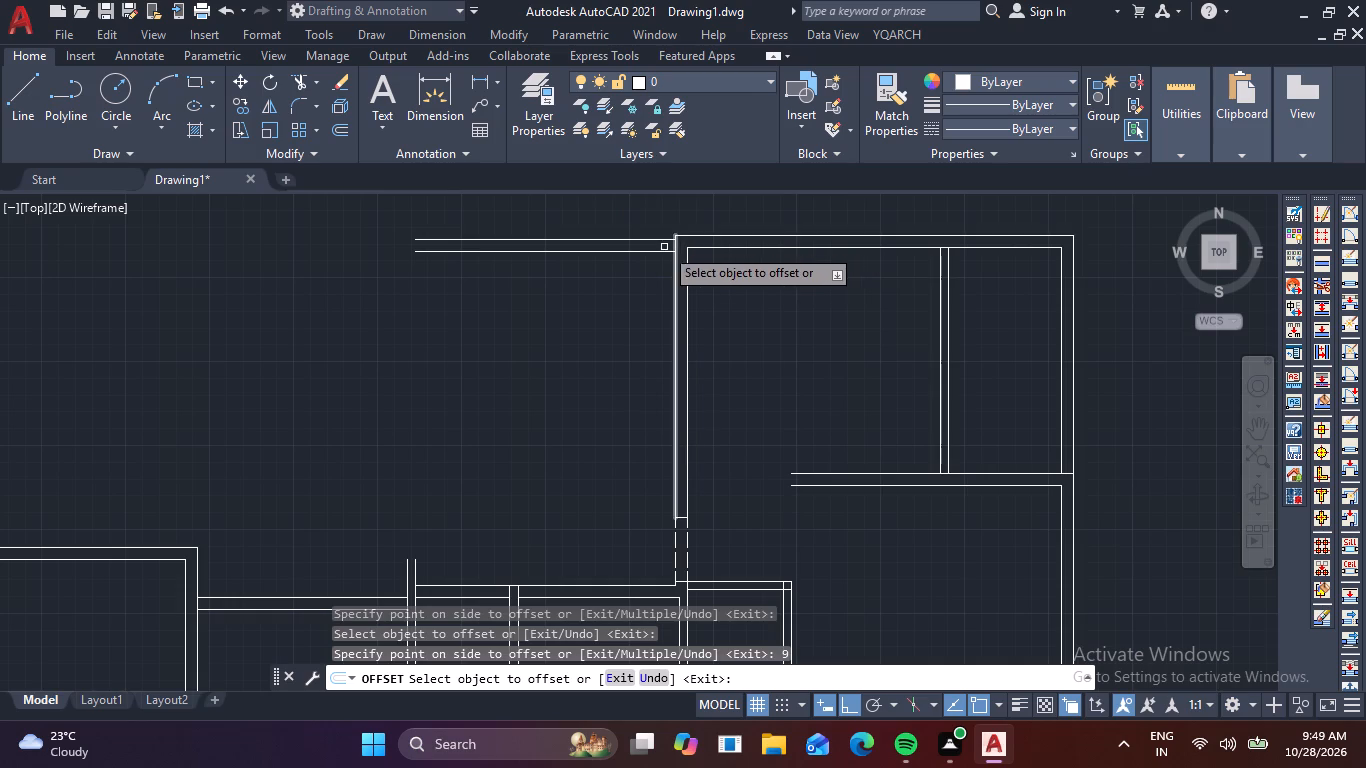
Erase the two offset horizontal lines beside the upper room's top-left corner.
scroll(656, 246, "up", 2)
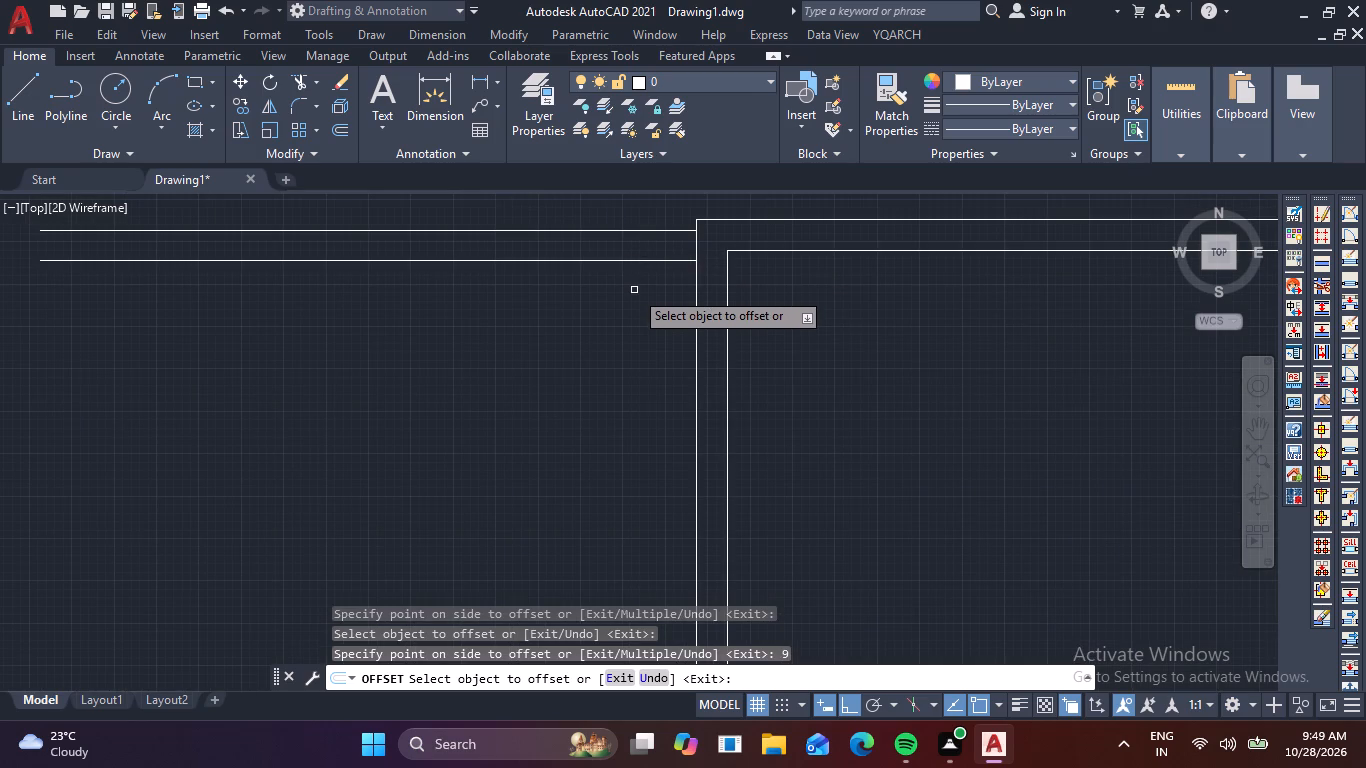
key("Escape")
left_click_drag(633, 292, 611, 218)
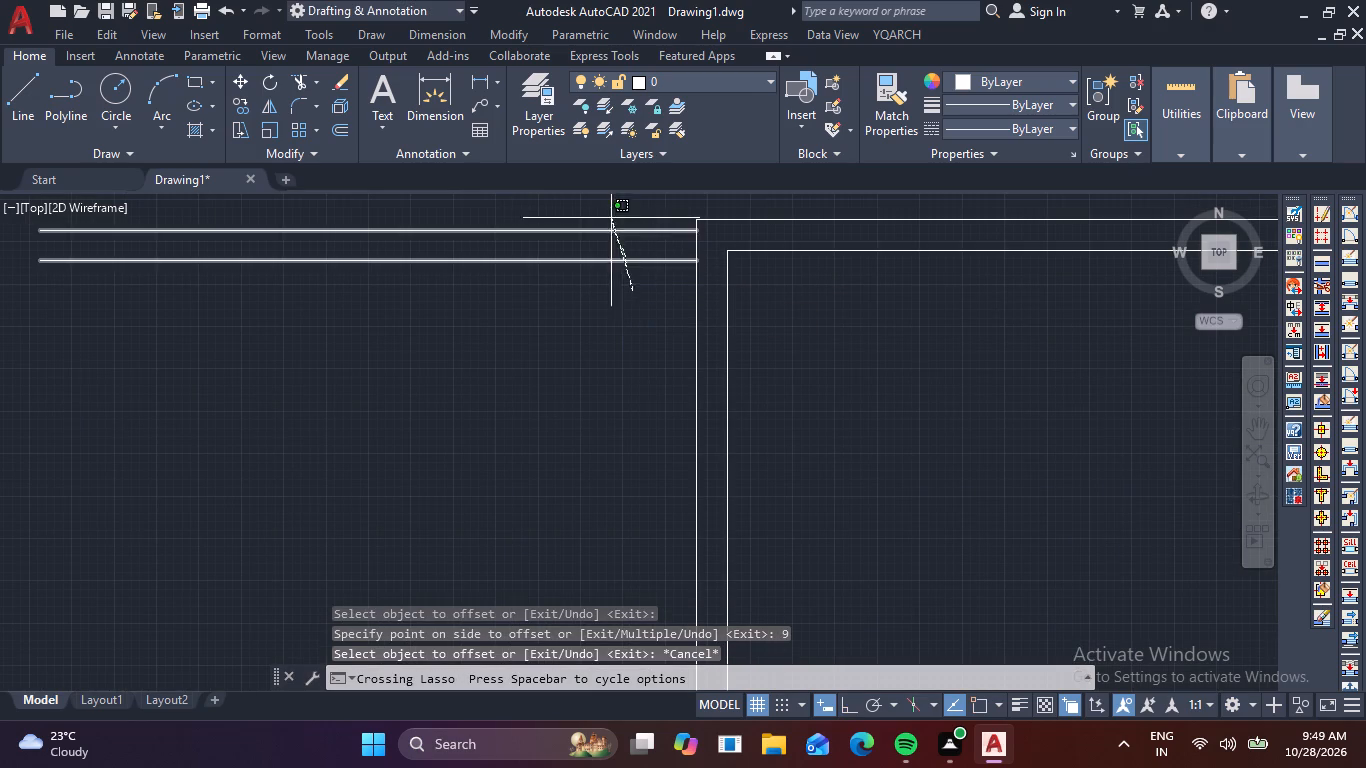
left_click_drag(611, 218, 610, 217)
key("Delete")
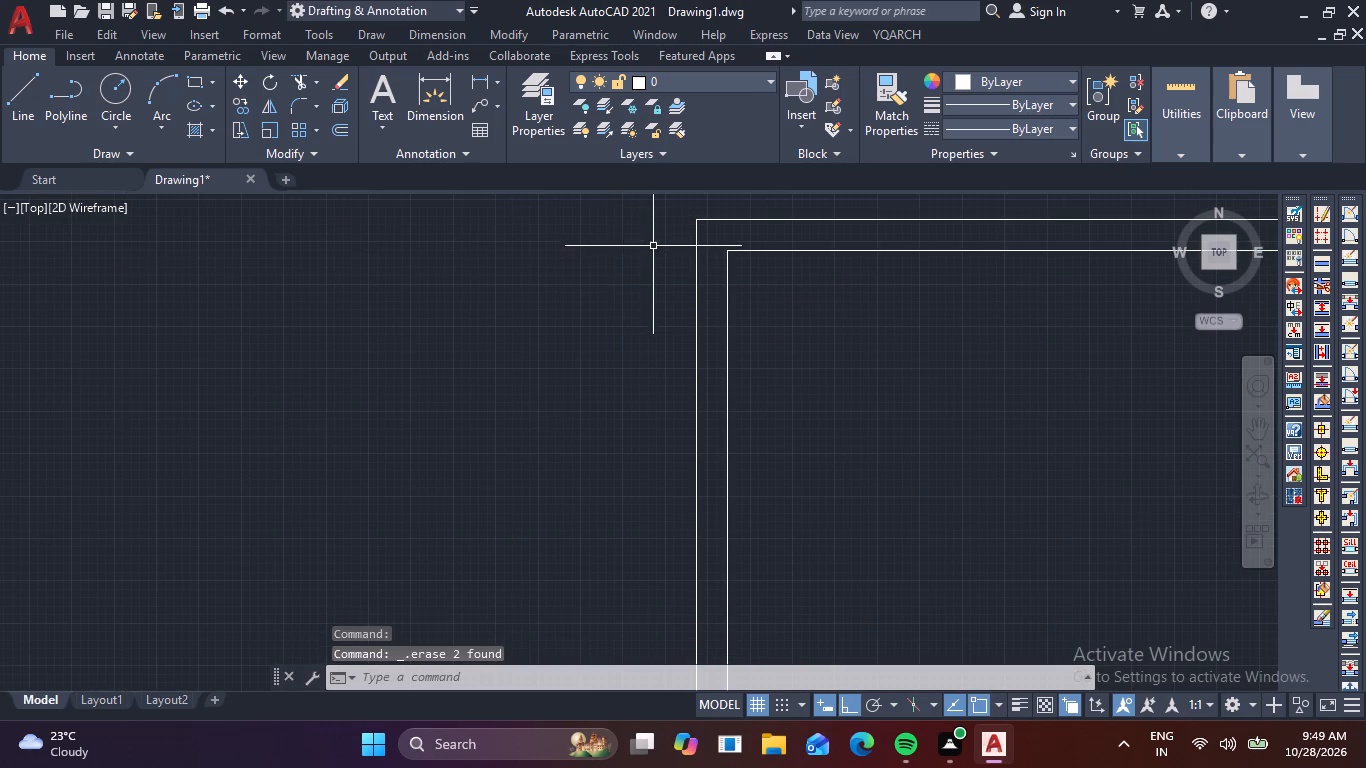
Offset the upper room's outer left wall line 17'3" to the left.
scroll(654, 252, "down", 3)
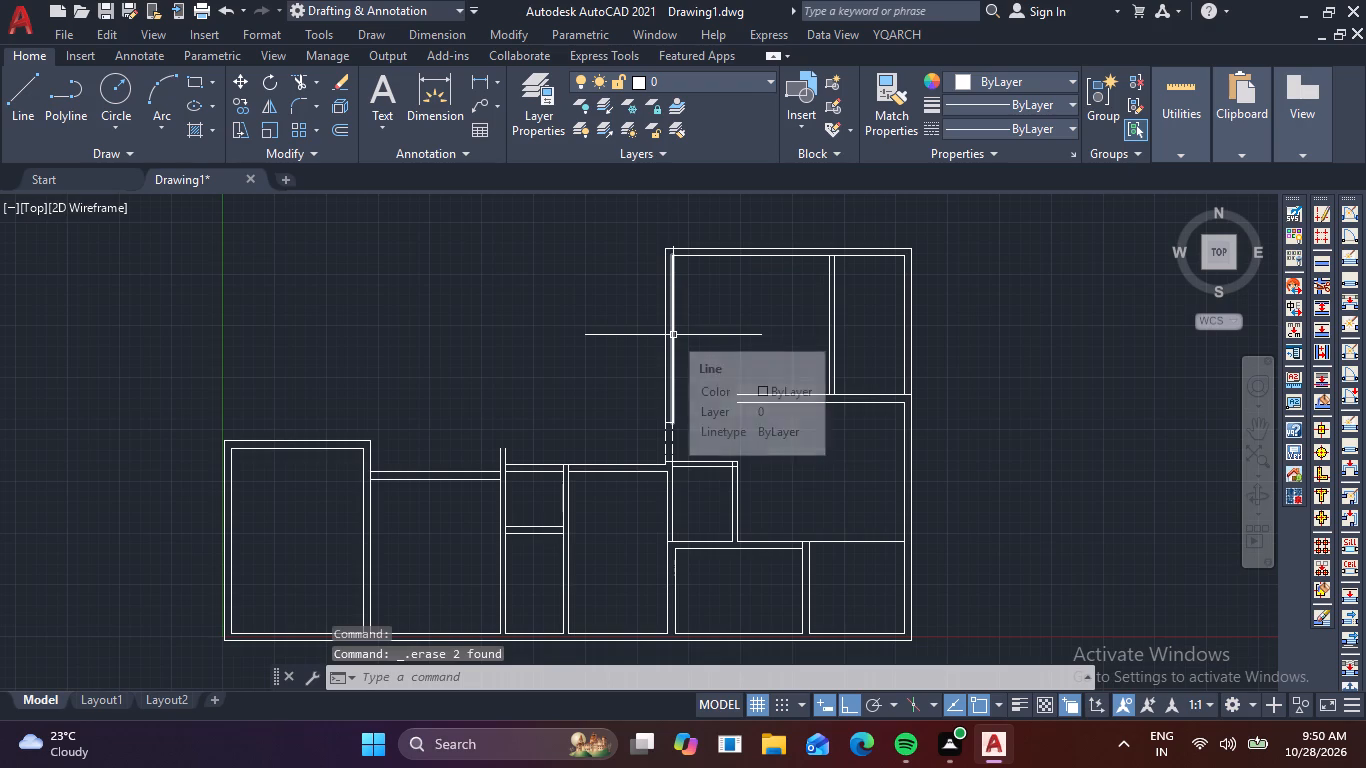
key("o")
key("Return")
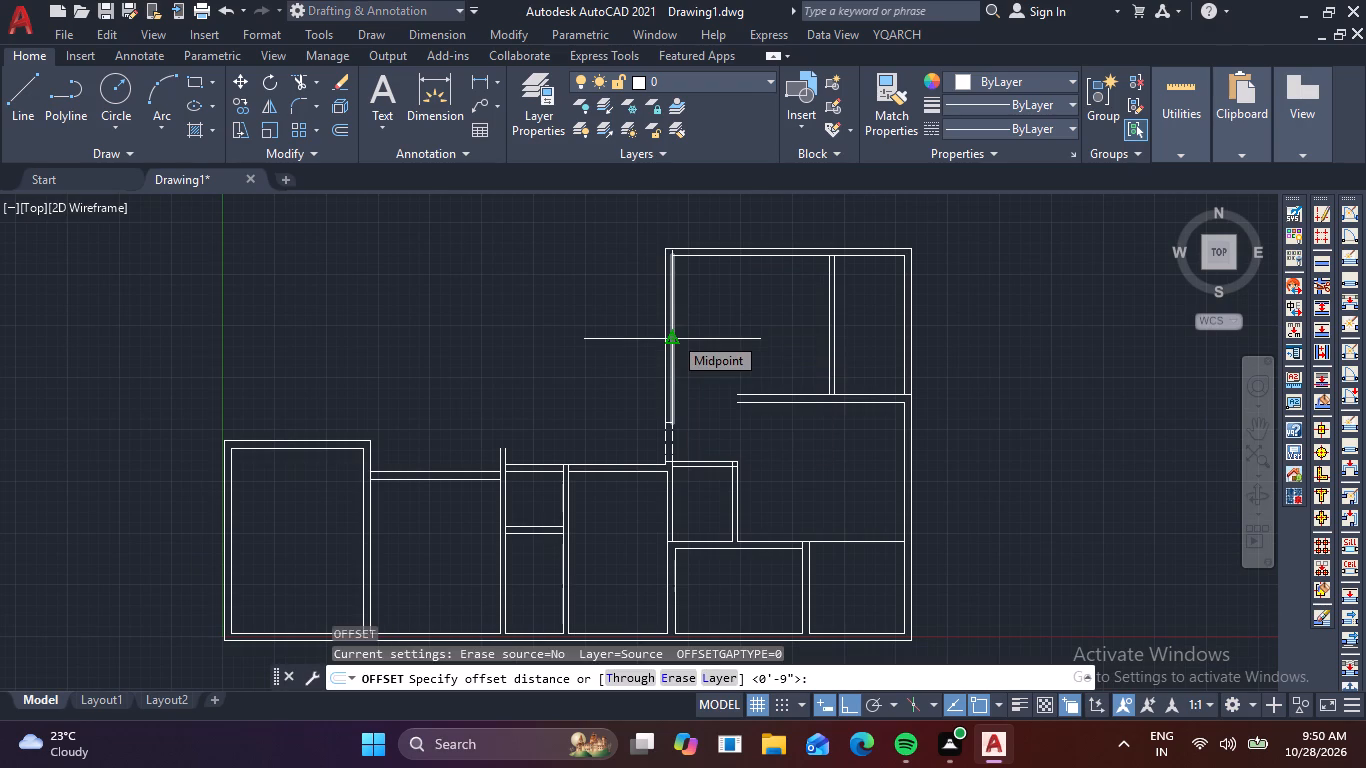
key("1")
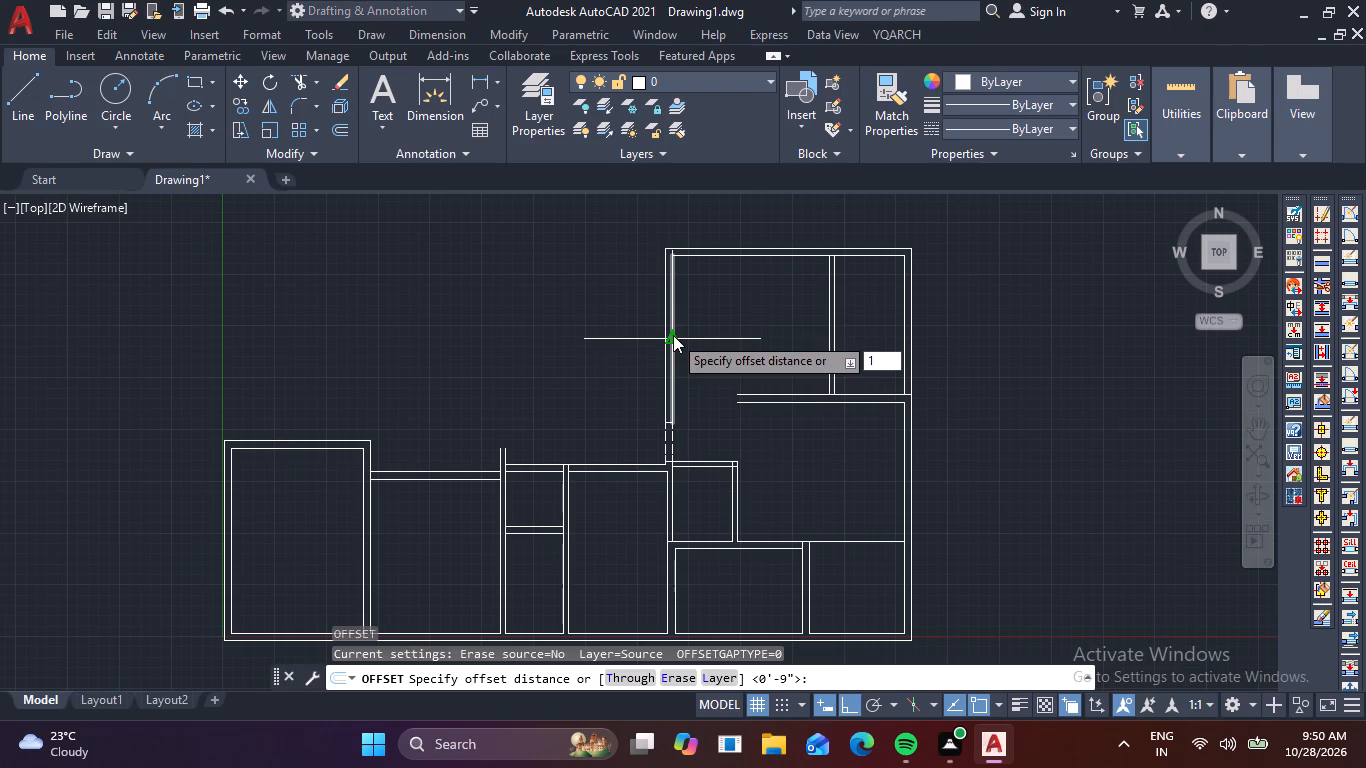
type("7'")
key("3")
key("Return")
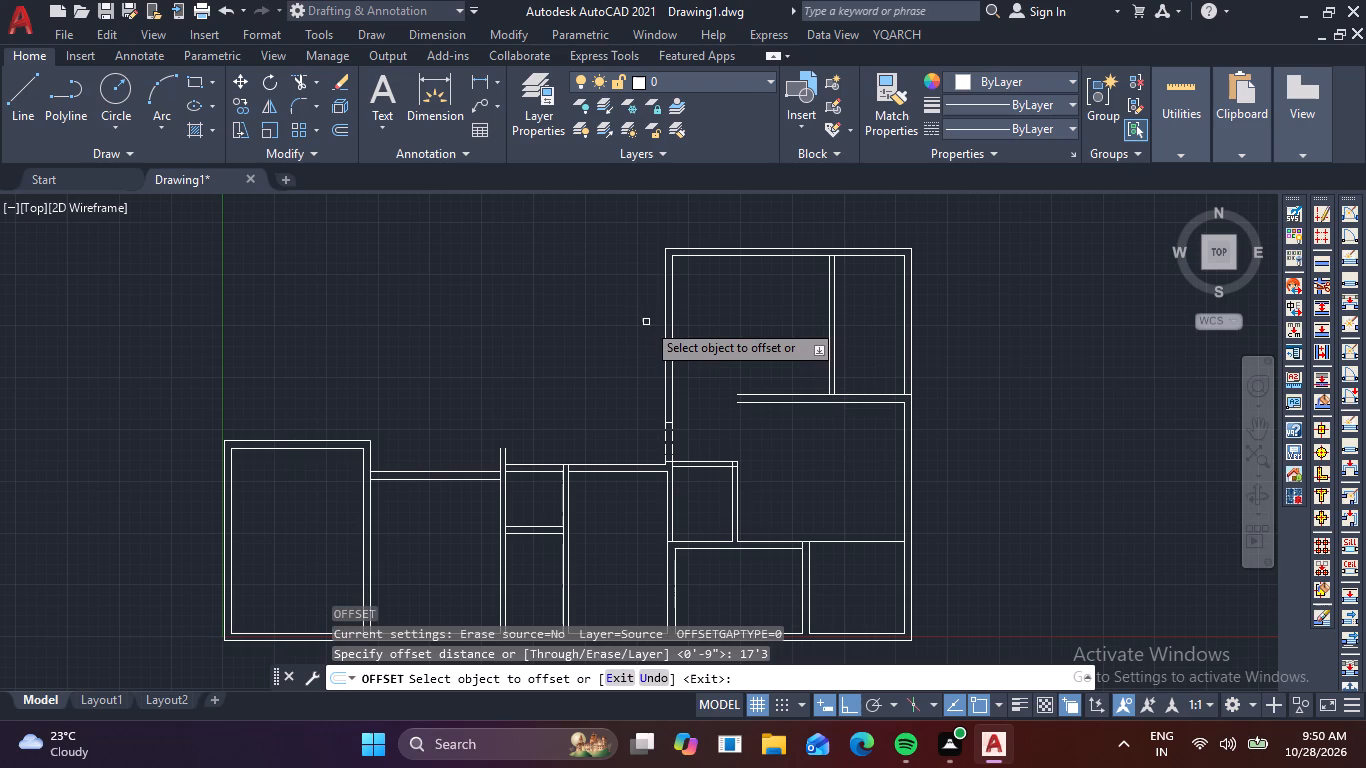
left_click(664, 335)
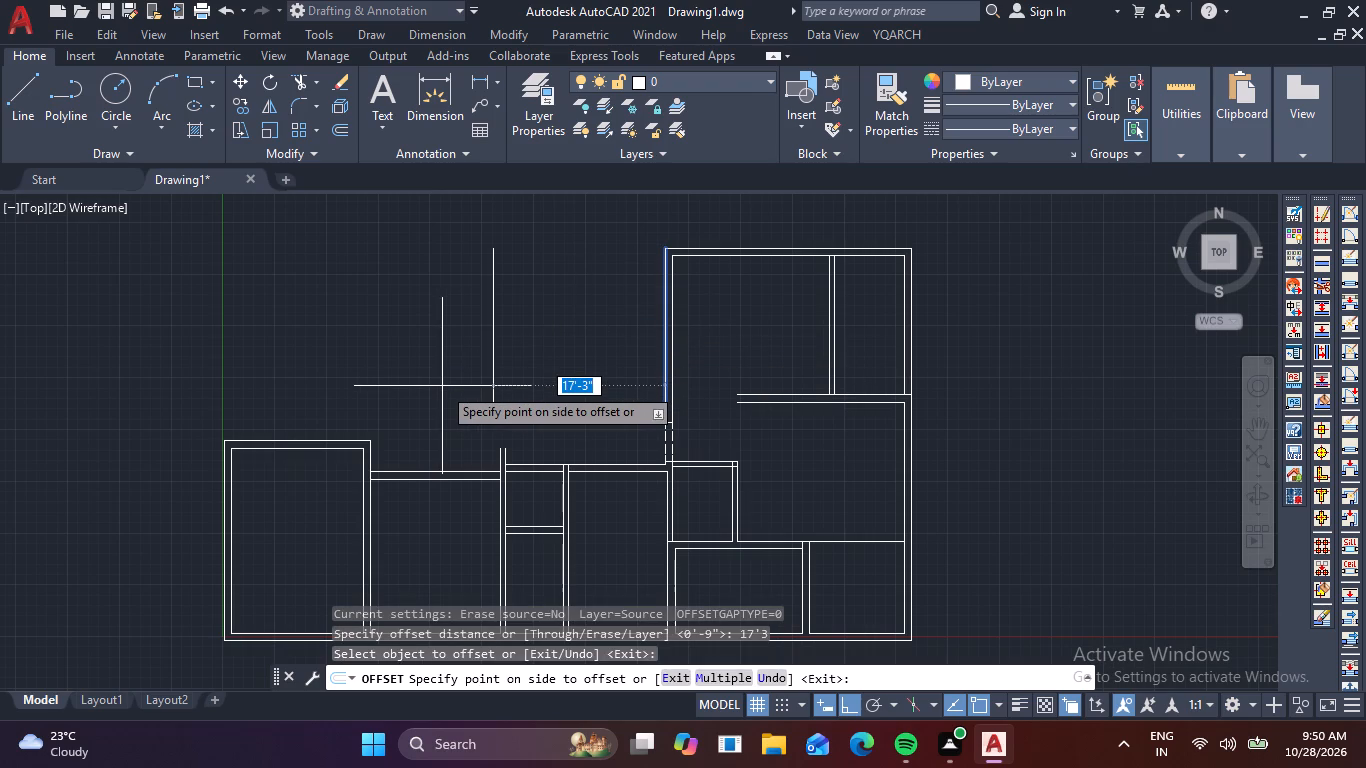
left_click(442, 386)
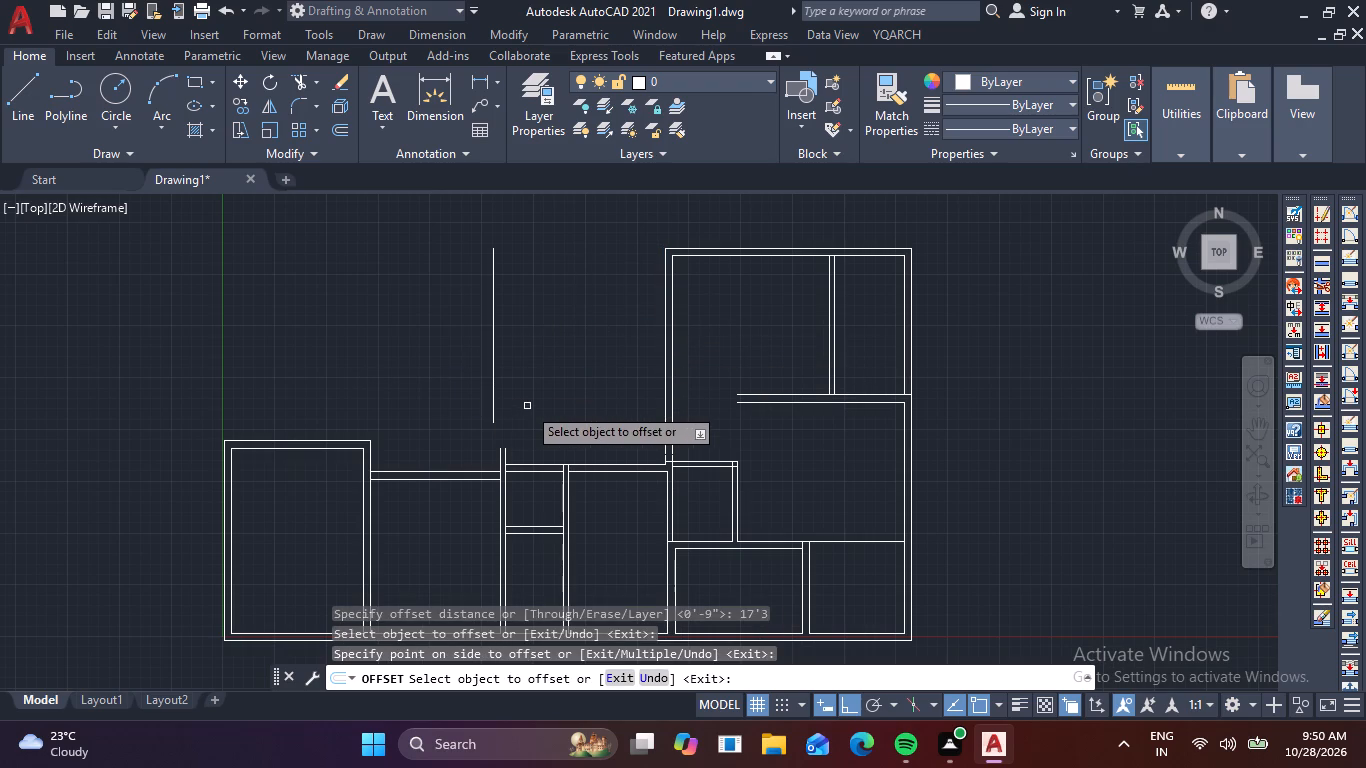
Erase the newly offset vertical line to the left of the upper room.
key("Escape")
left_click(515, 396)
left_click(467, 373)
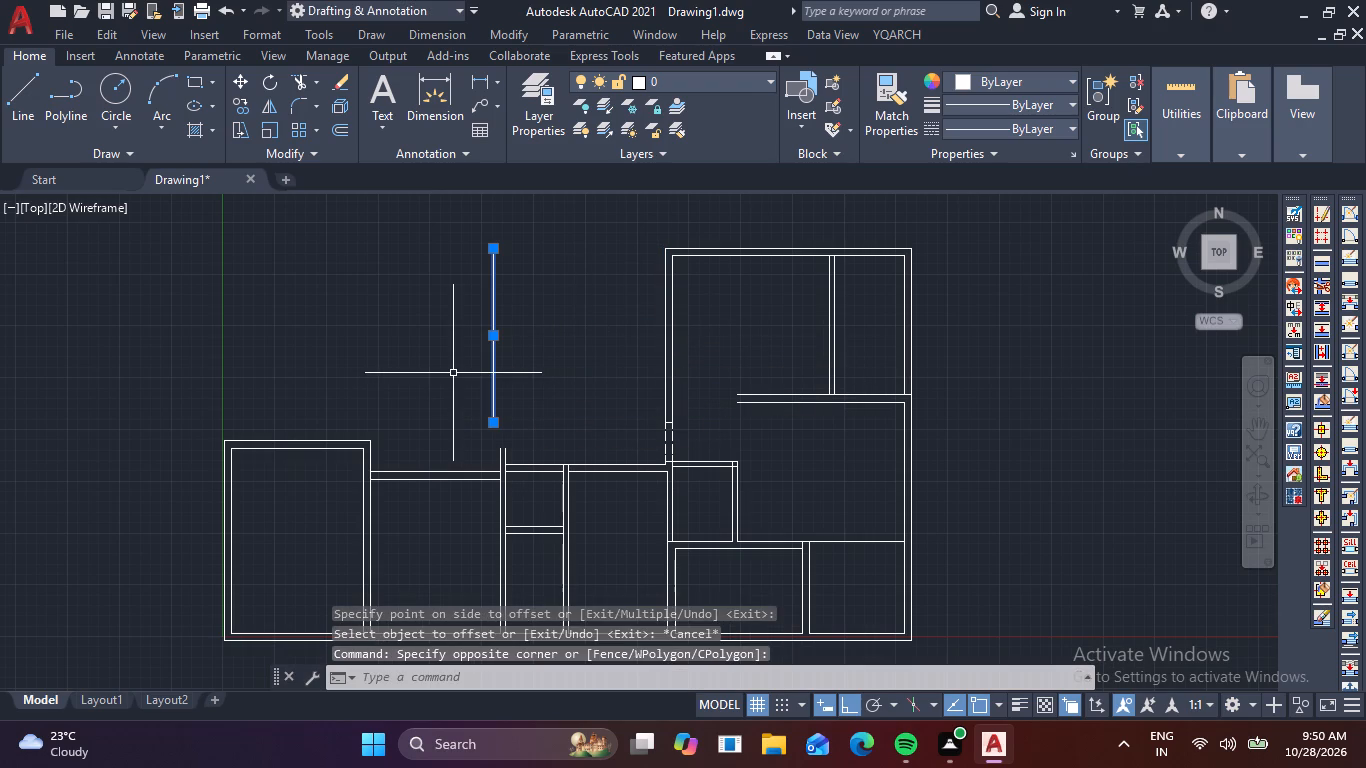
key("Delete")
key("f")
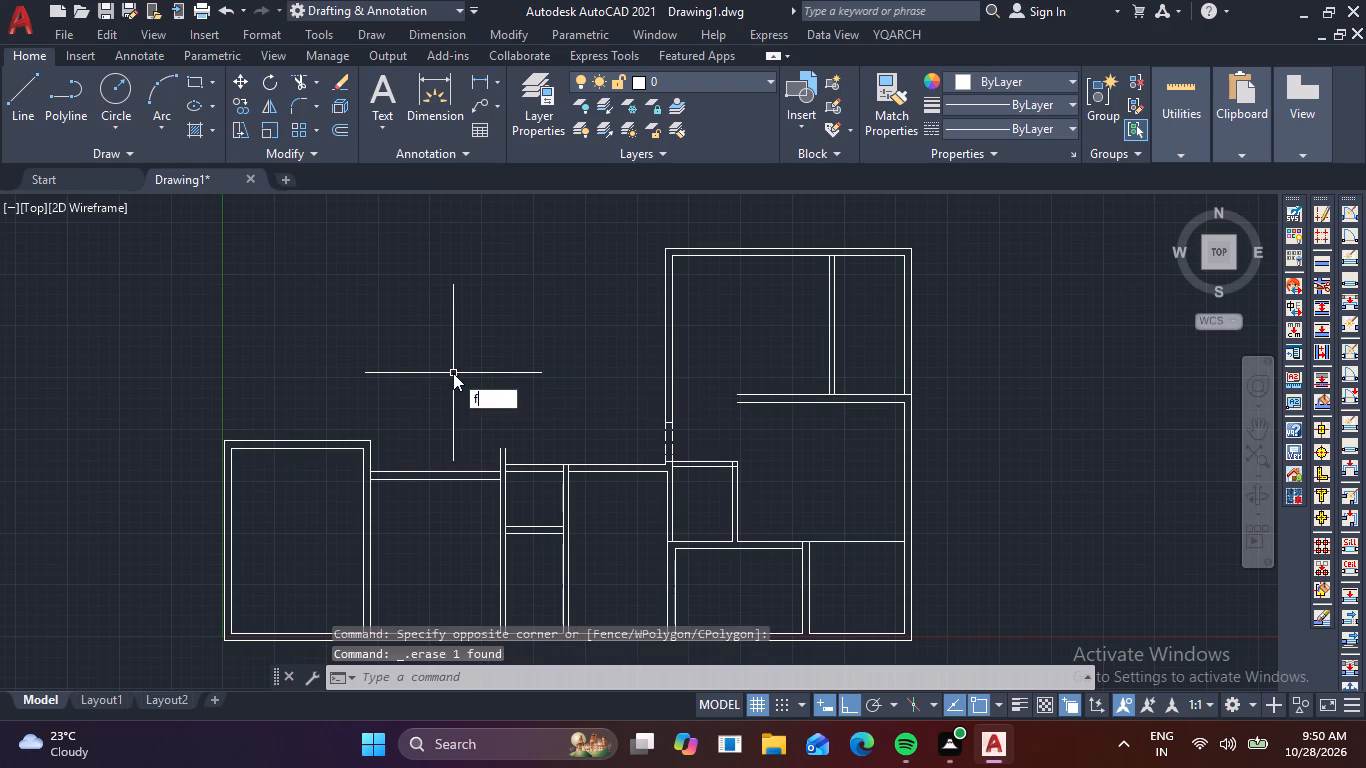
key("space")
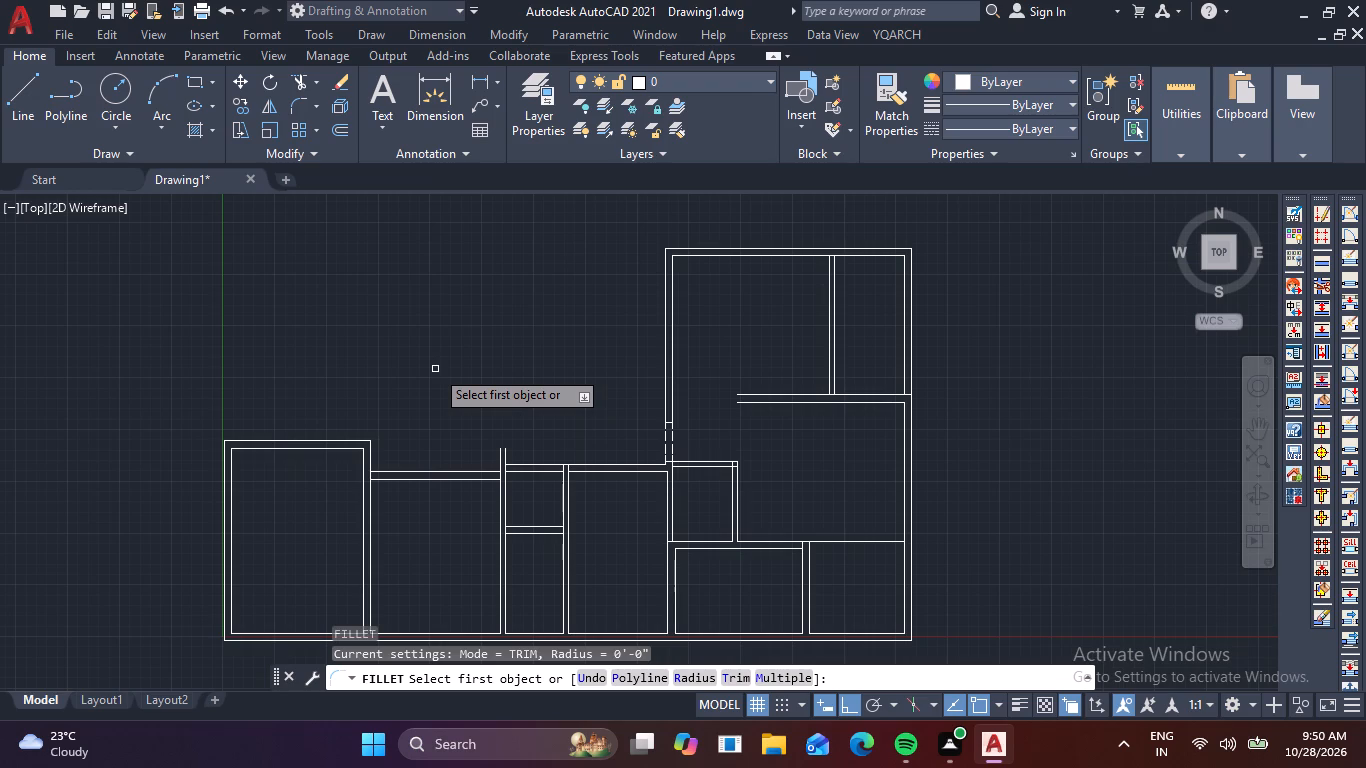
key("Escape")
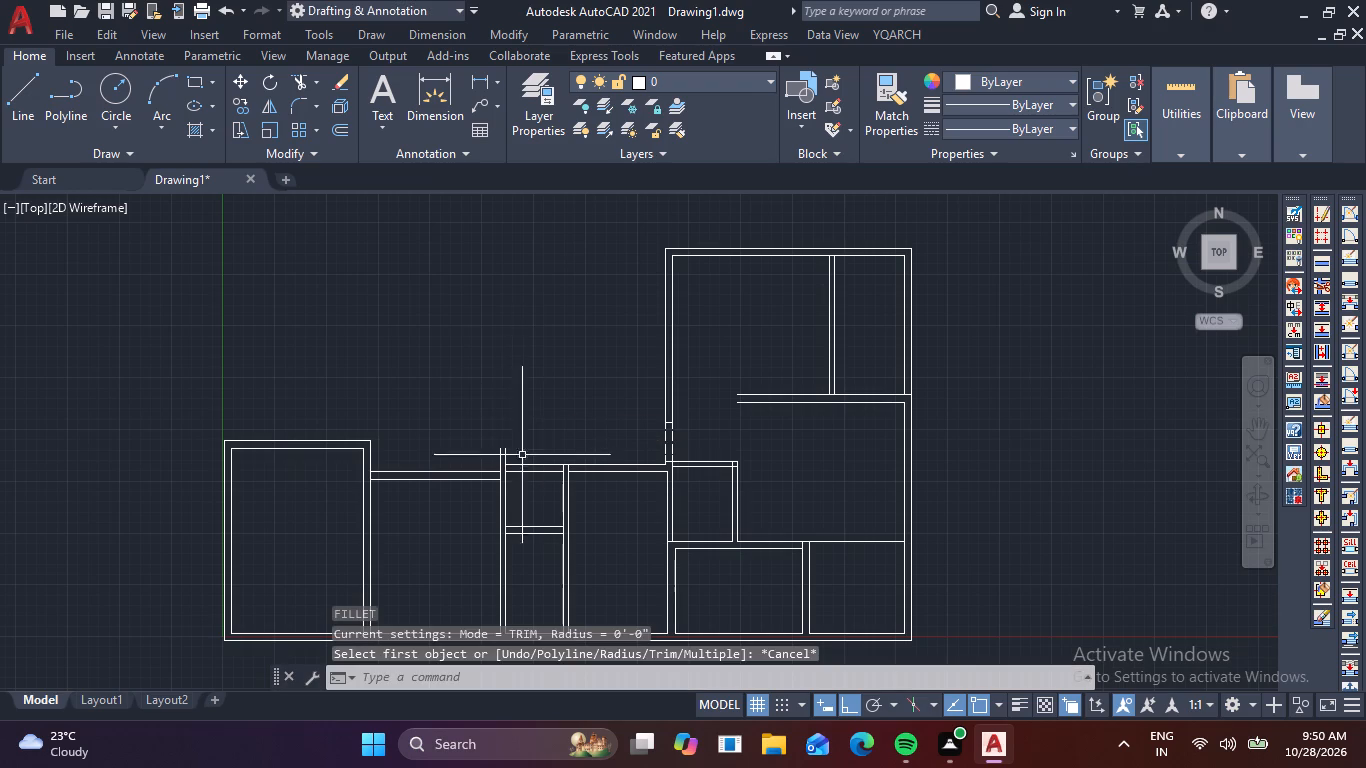
Extend the horizontal wall's outer line to the far face of the left partition, and trim the partition's two stubs above it.
scroll(546, 471, "up", 1)
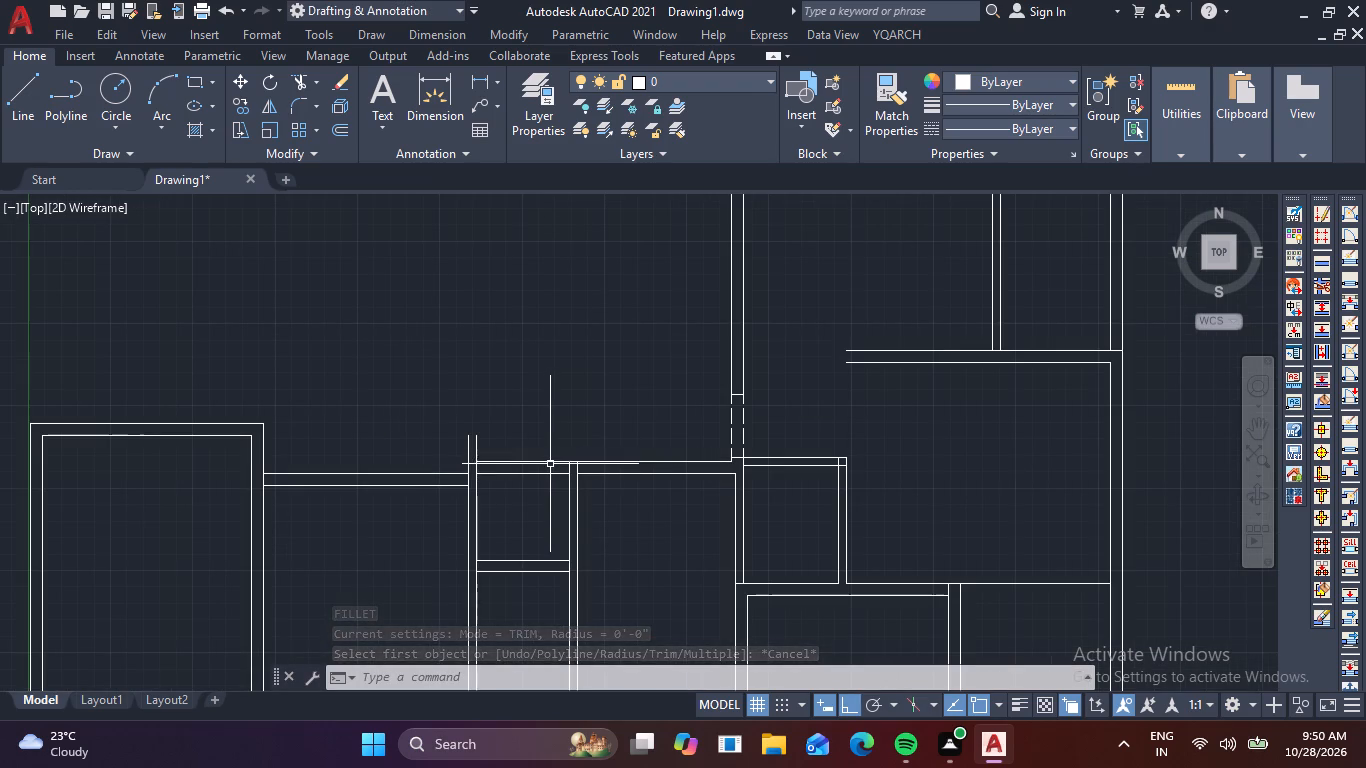
type("tr")
key("space")
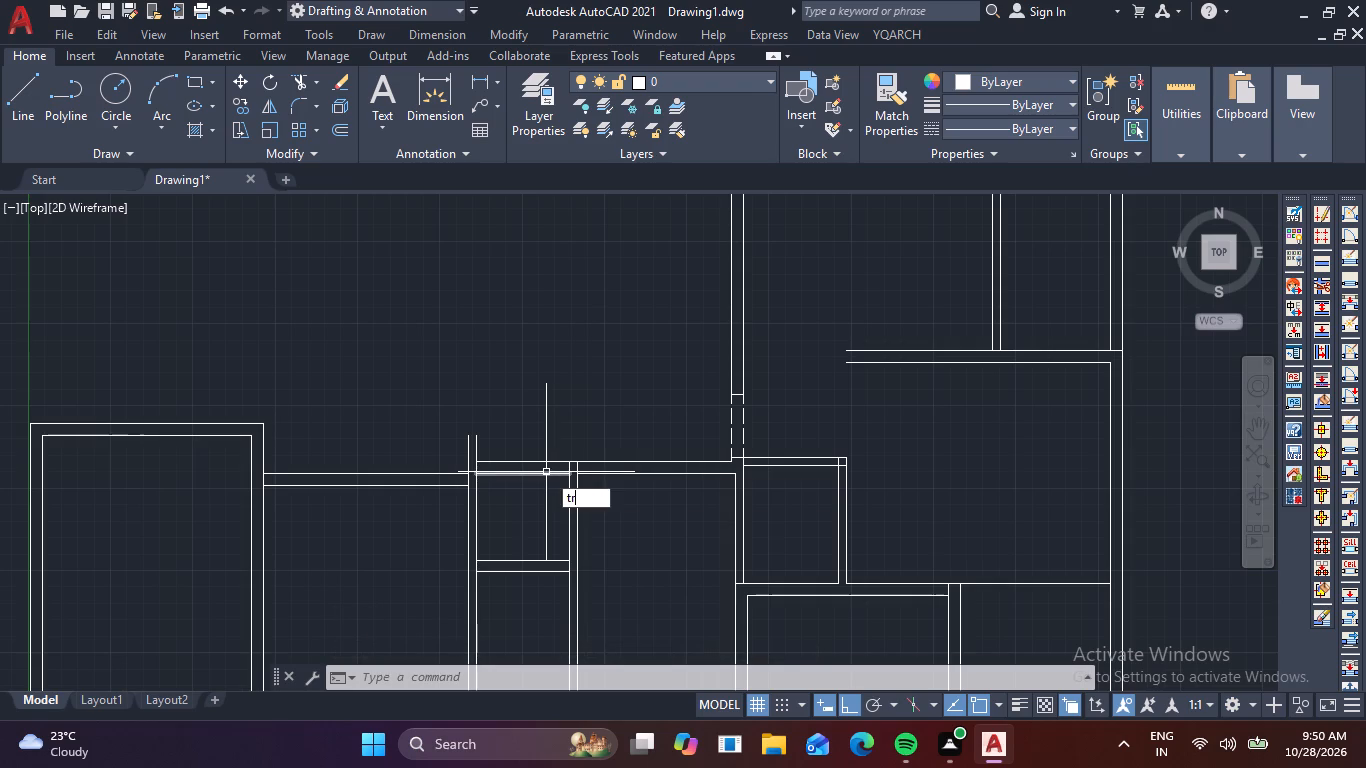
scroll(497, 473, "up", 4)
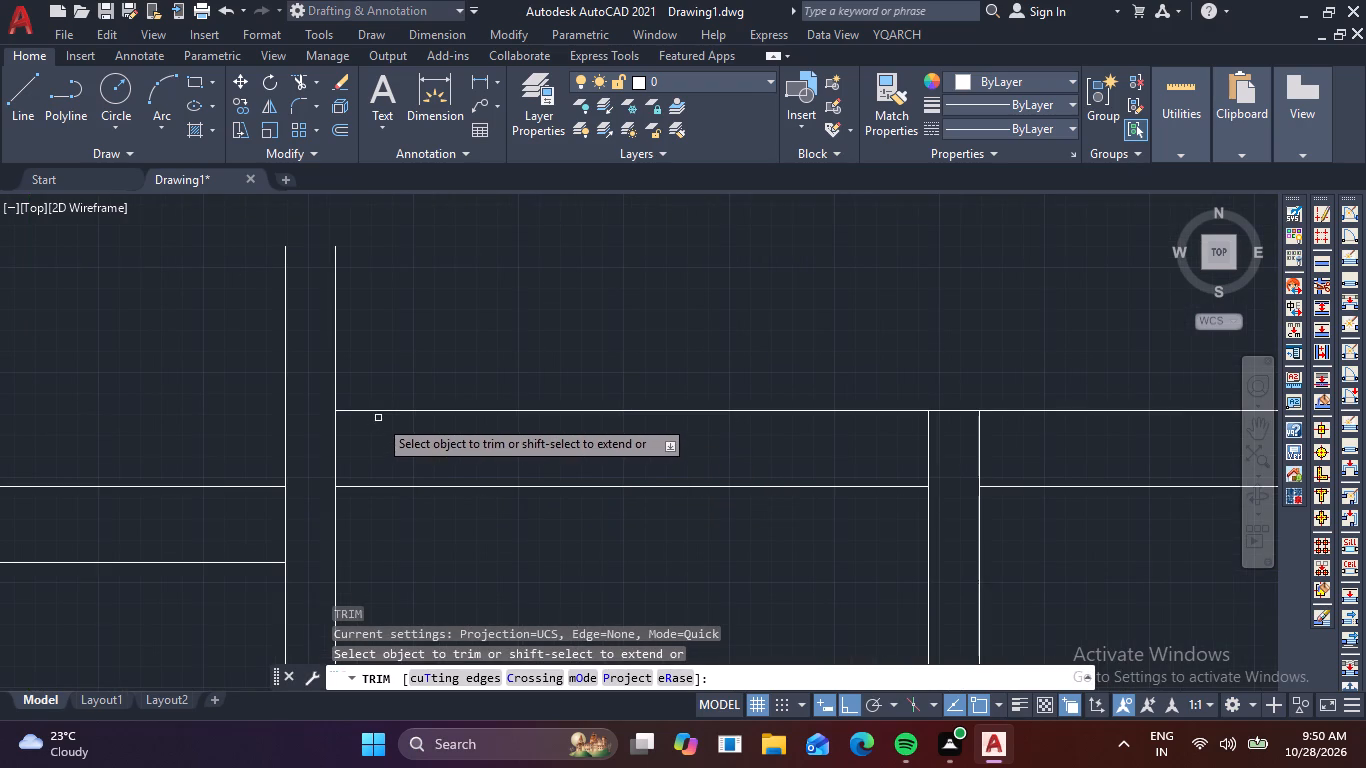
left_click(385, 410, "shift")
left_click_drag(428, 388, 257, 335)
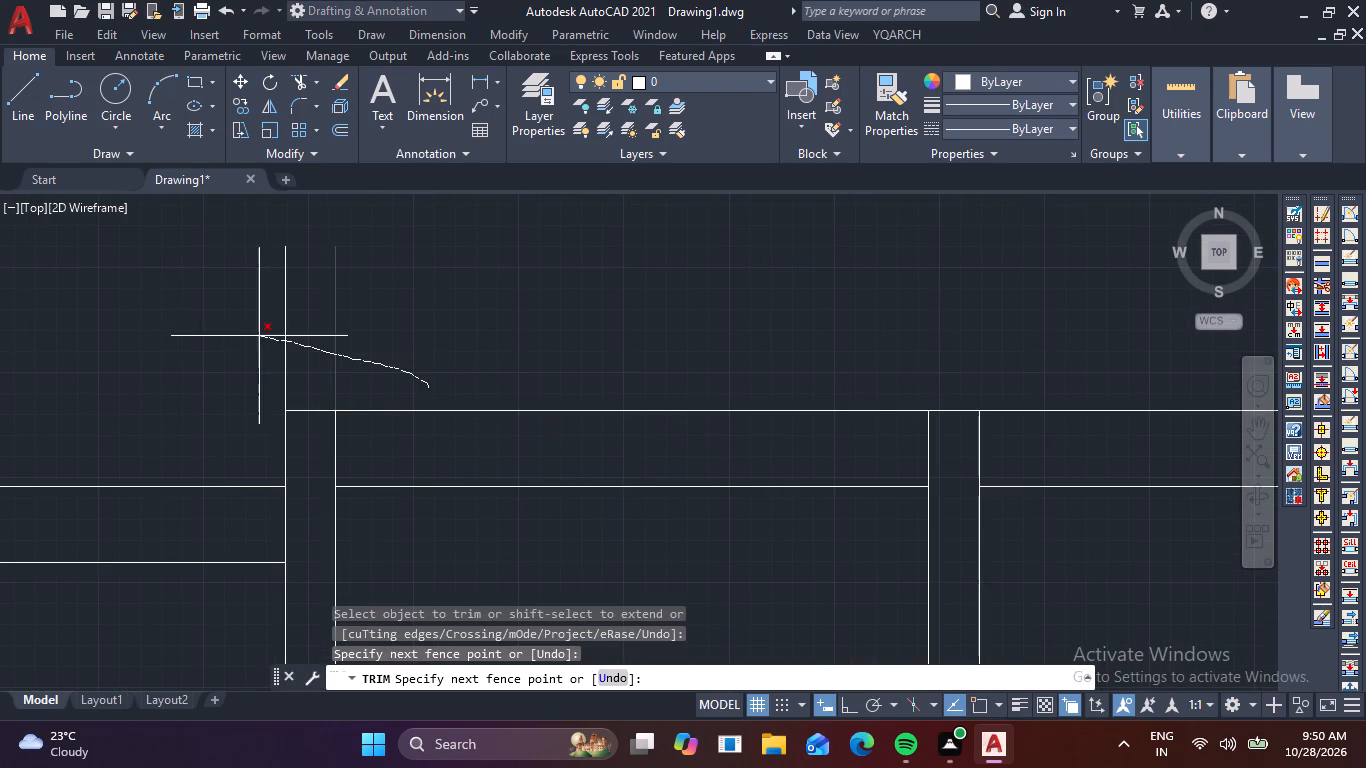
left_click_drag(257, 335, 243, 331)
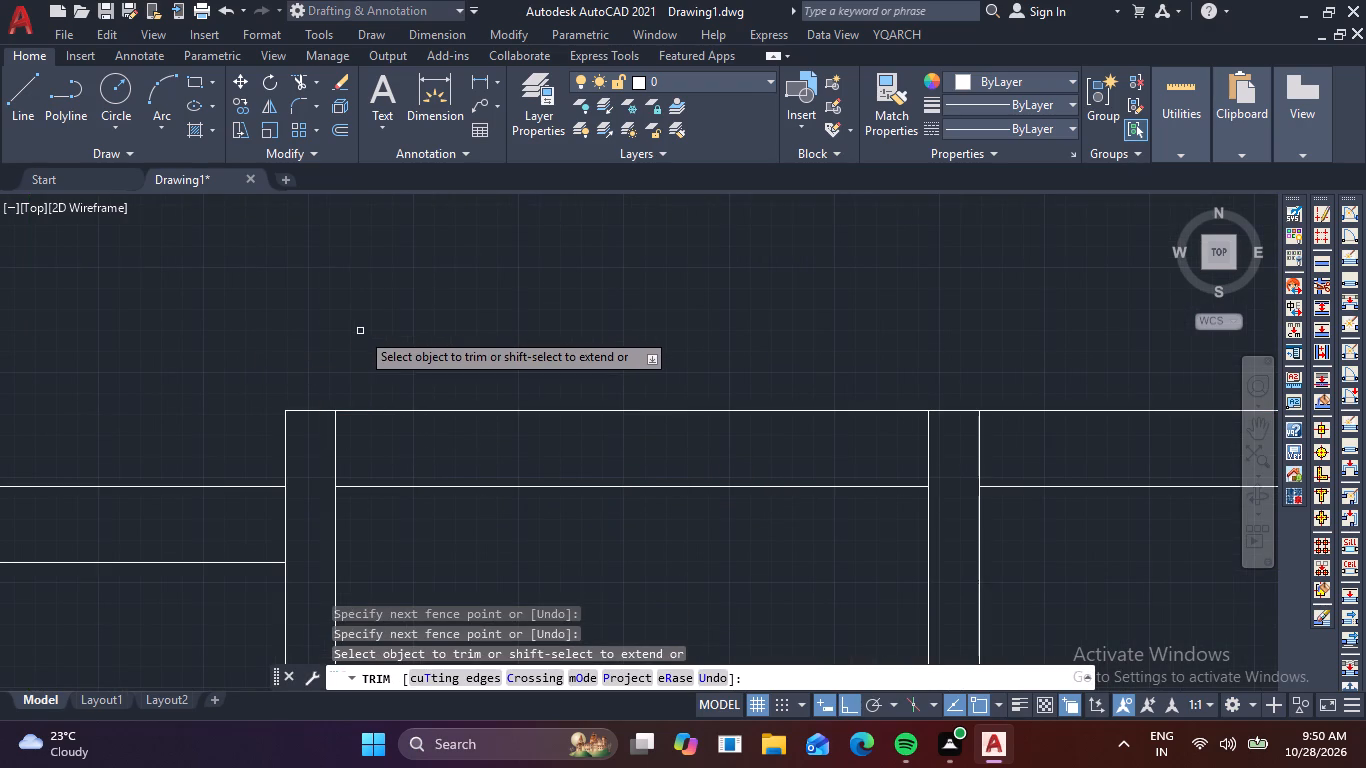
key("Escape")
Offset the upper room's outer left wall line 17'3" to the left.
scroll(389, 343, "down", 4)
middle_click_drag(505, 345, 496, 537)
middle_click(496, 537)
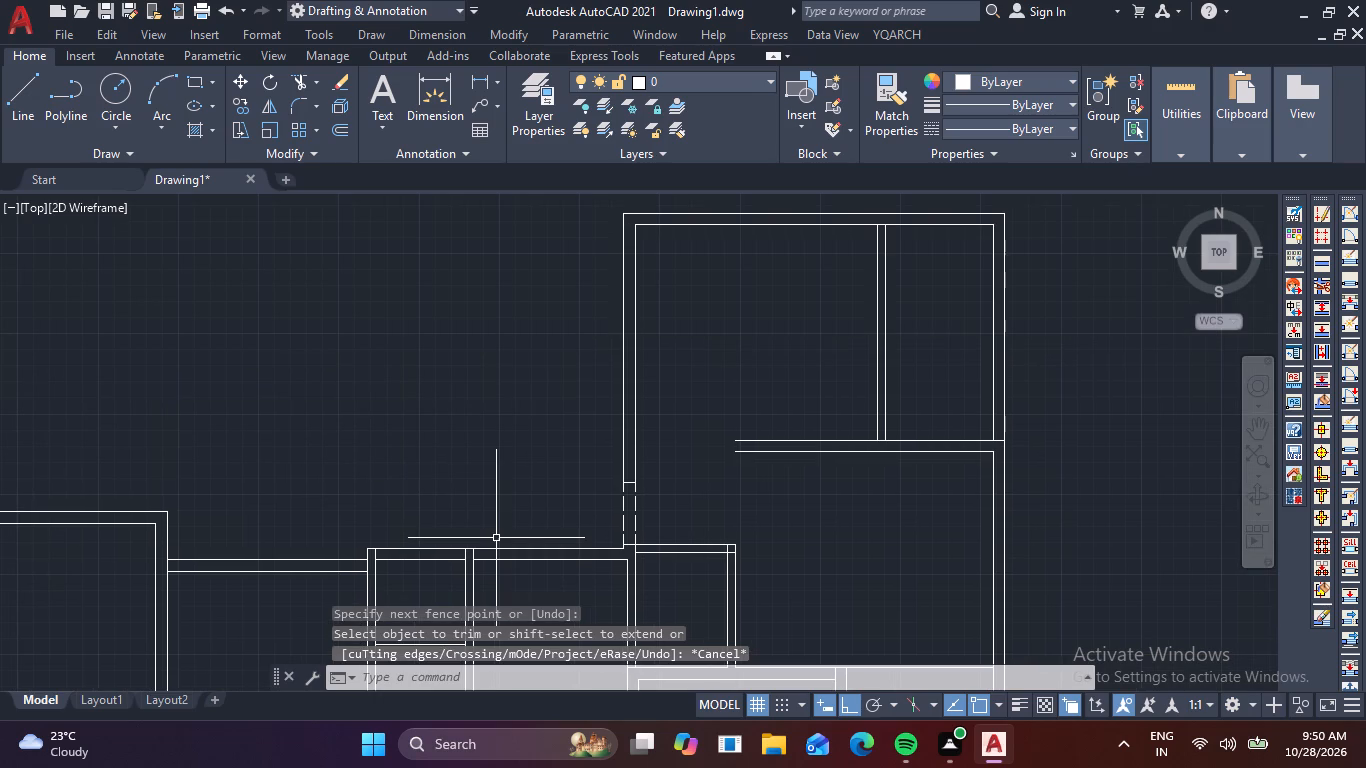
key("o")
key("Return")
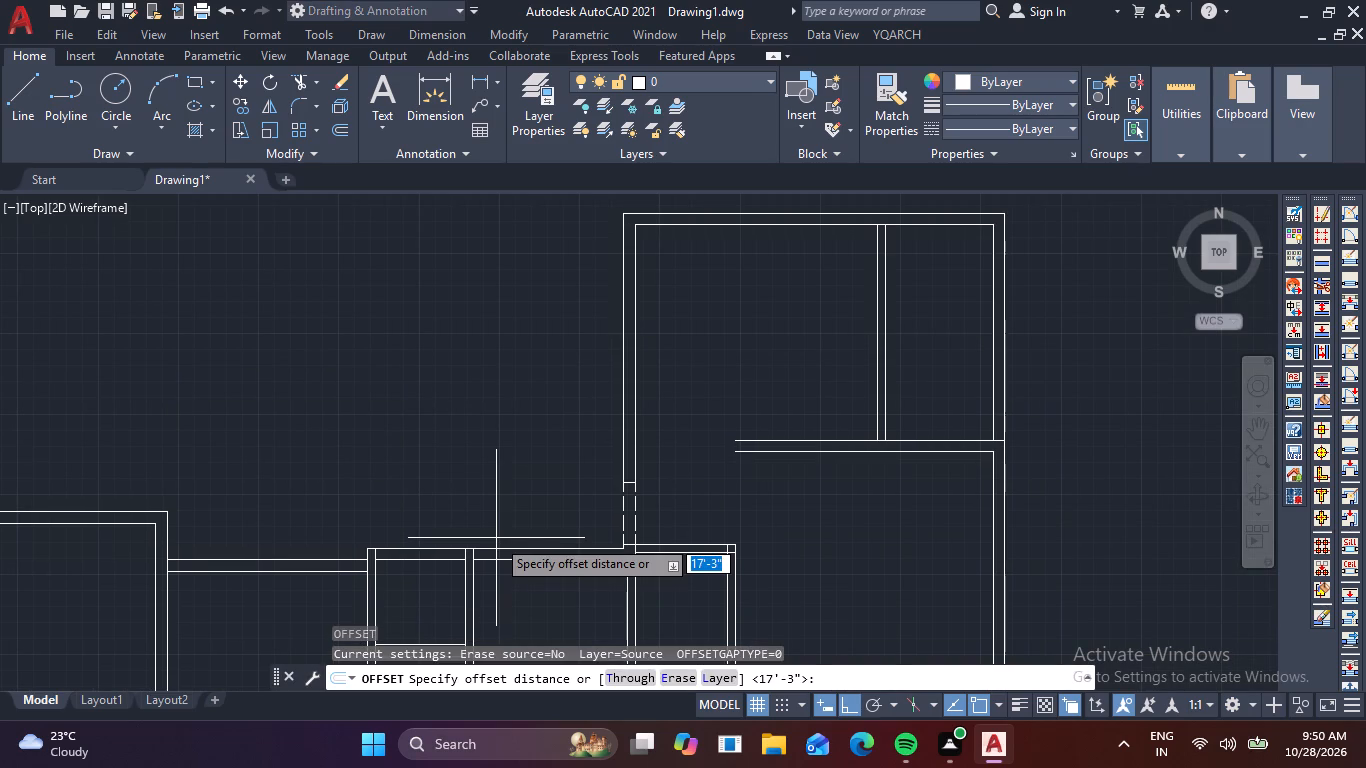
key("1")
key("7")
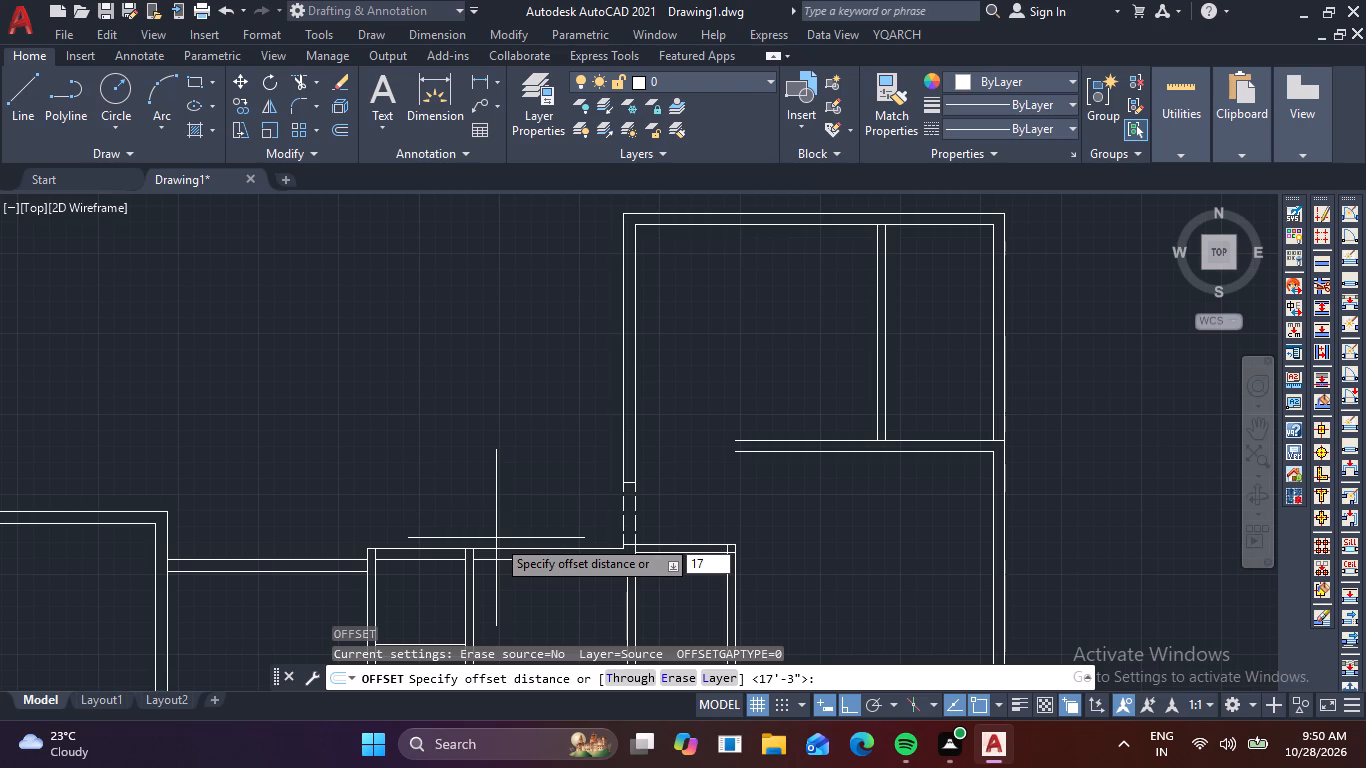
type("'3")
key("Return")
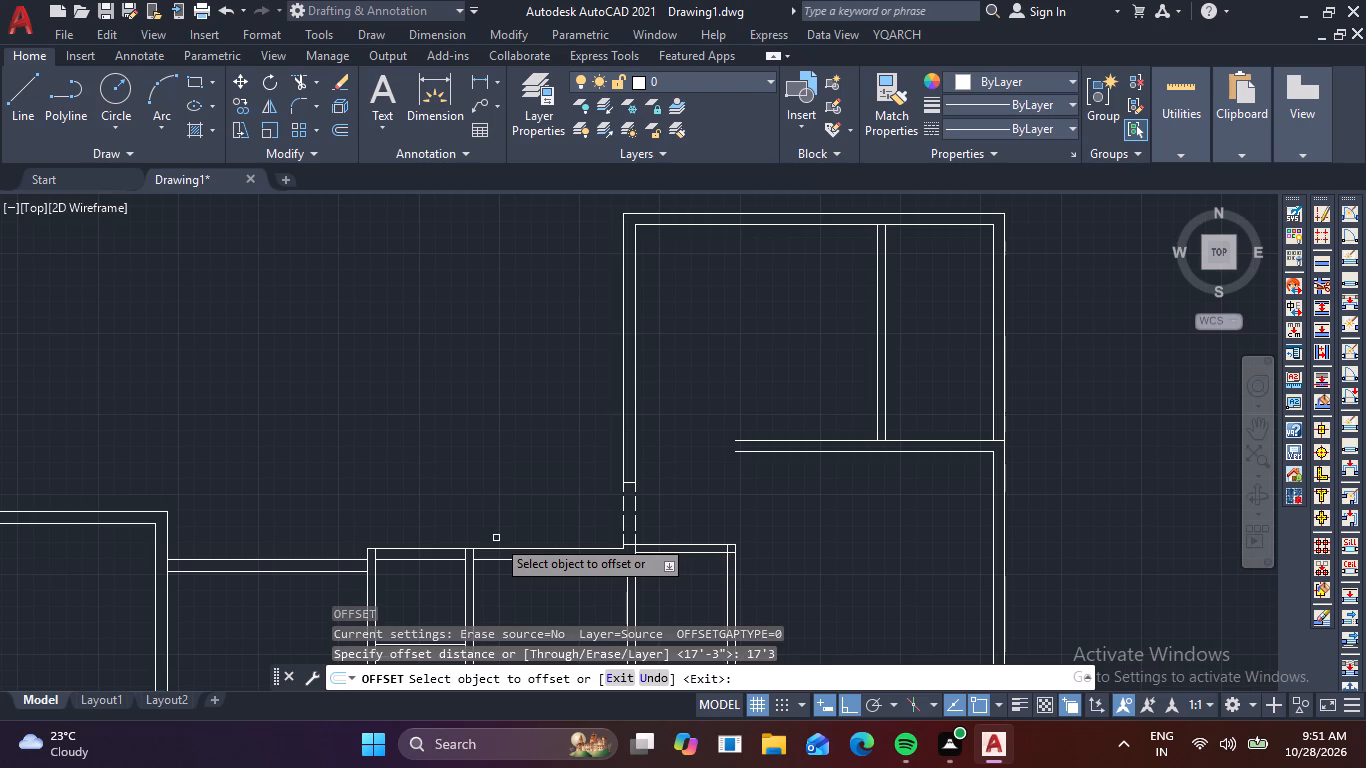
left_click(624, 423)
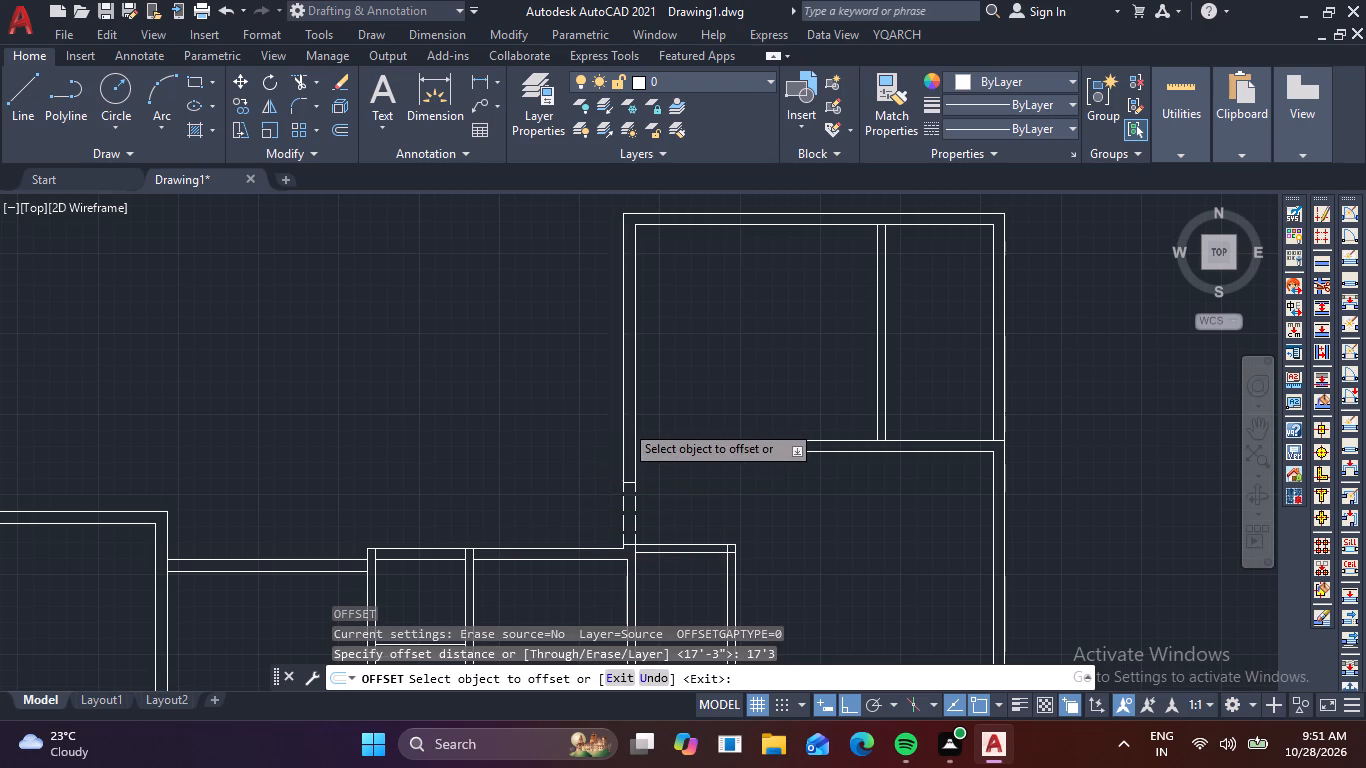
left_click(438, 454)
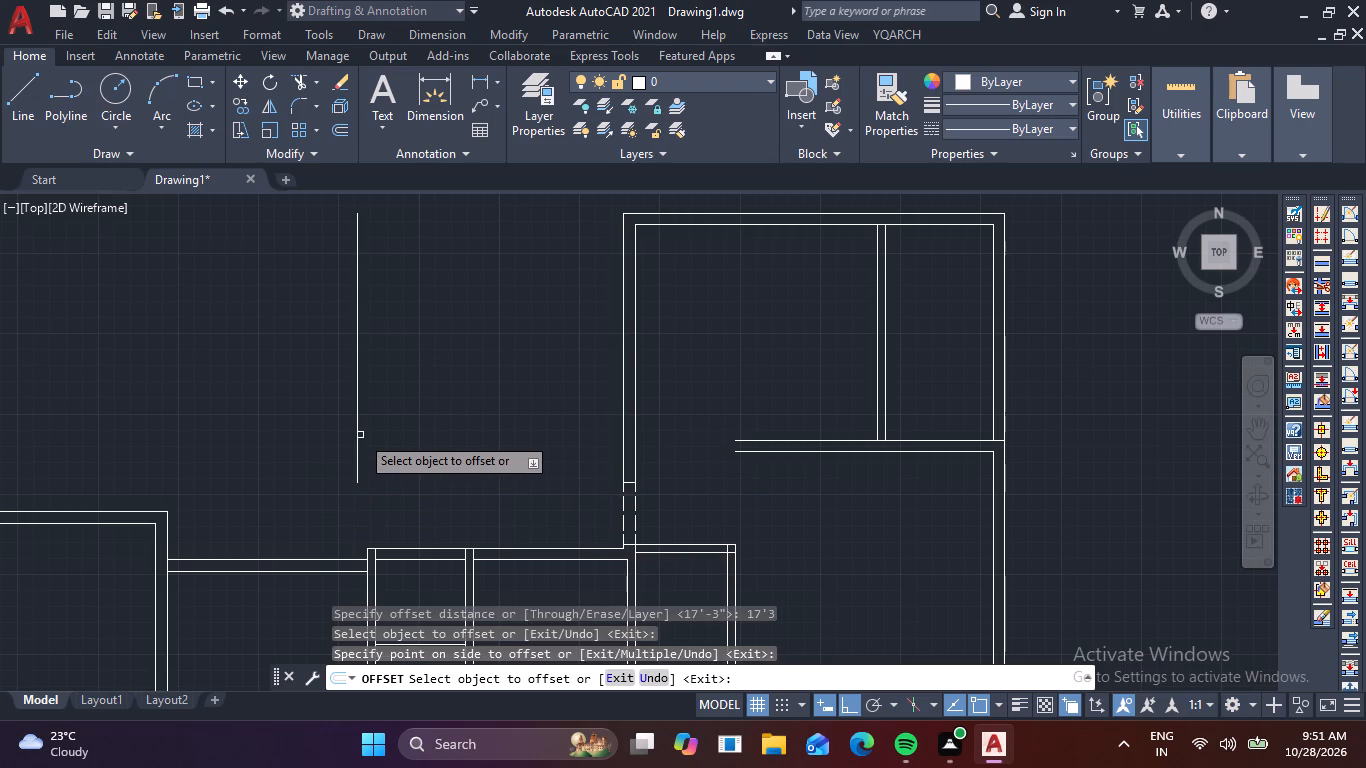
Offset the new vertical line 9" to the left to give the wall its thickness.
left_click(354, 434)
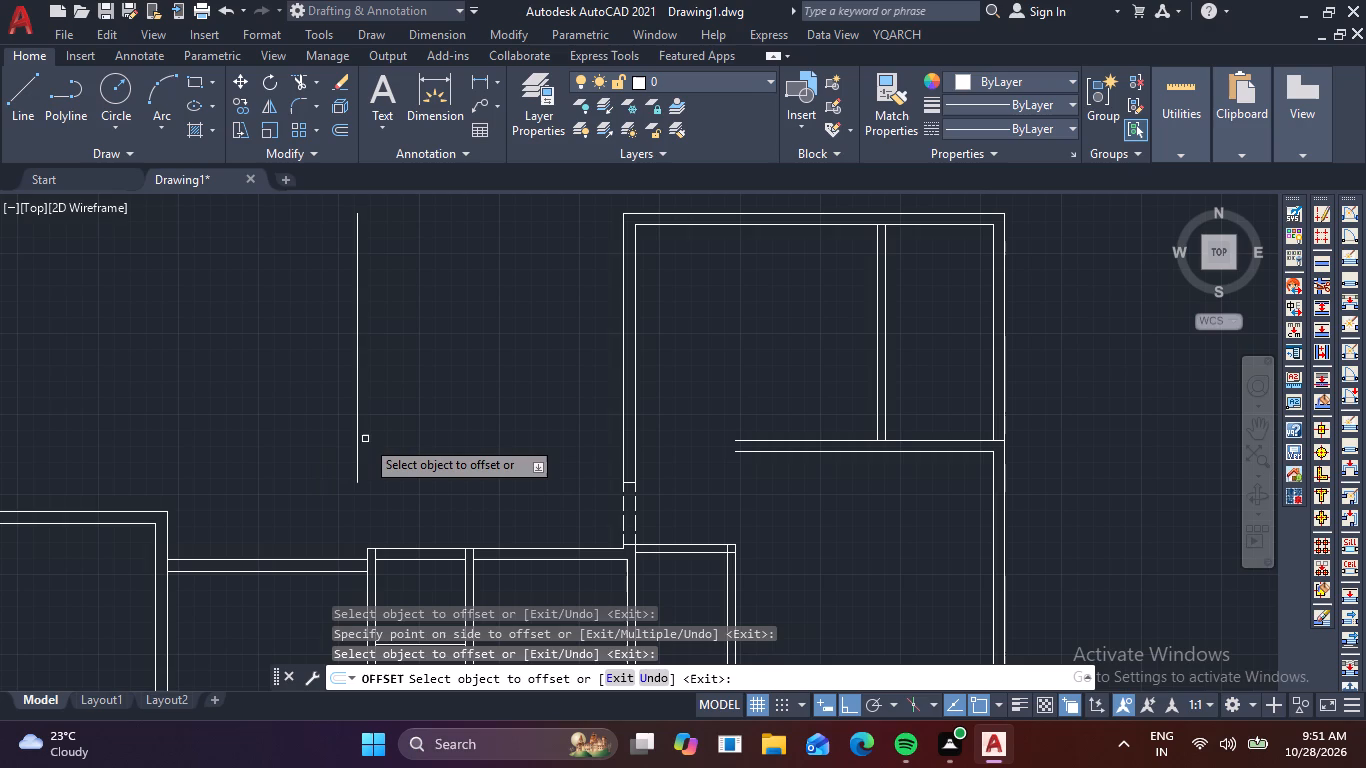
left_click(357, 434)
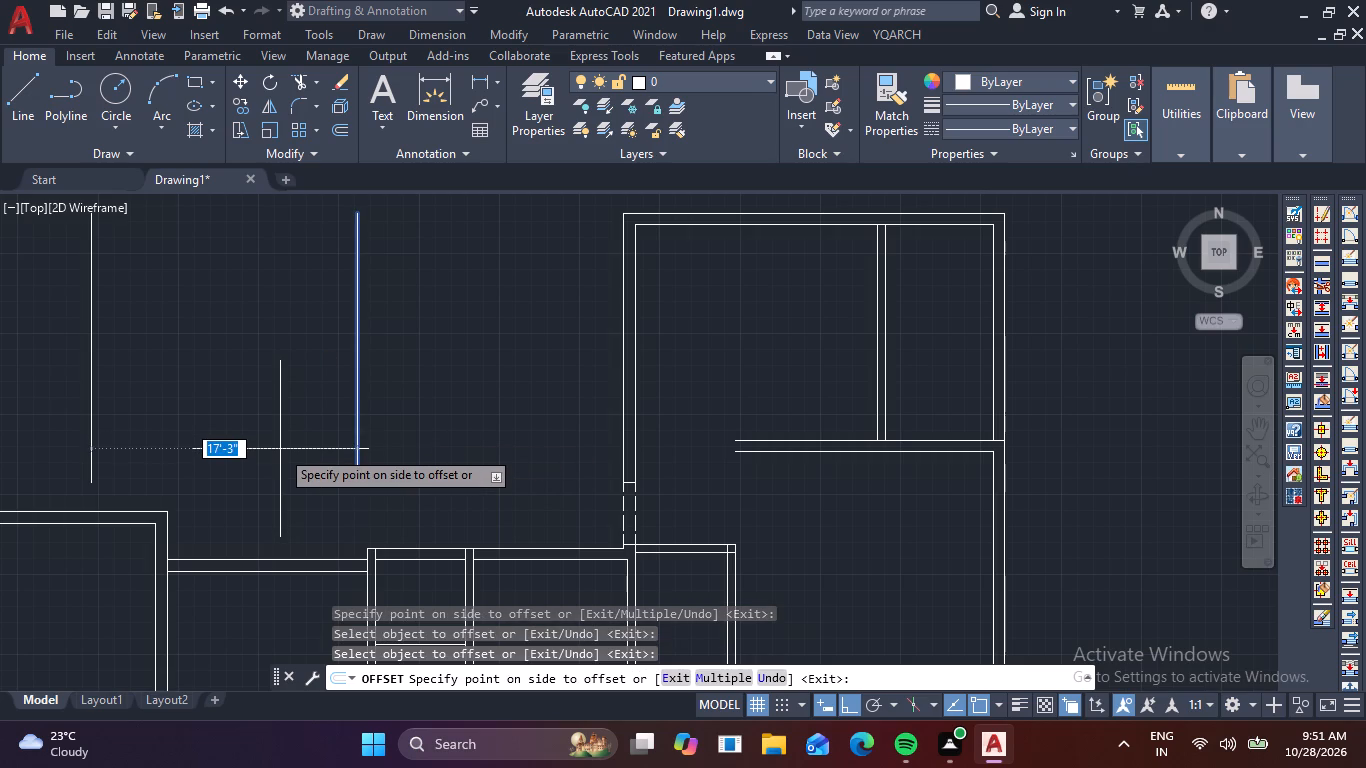
type("9")
key("space")
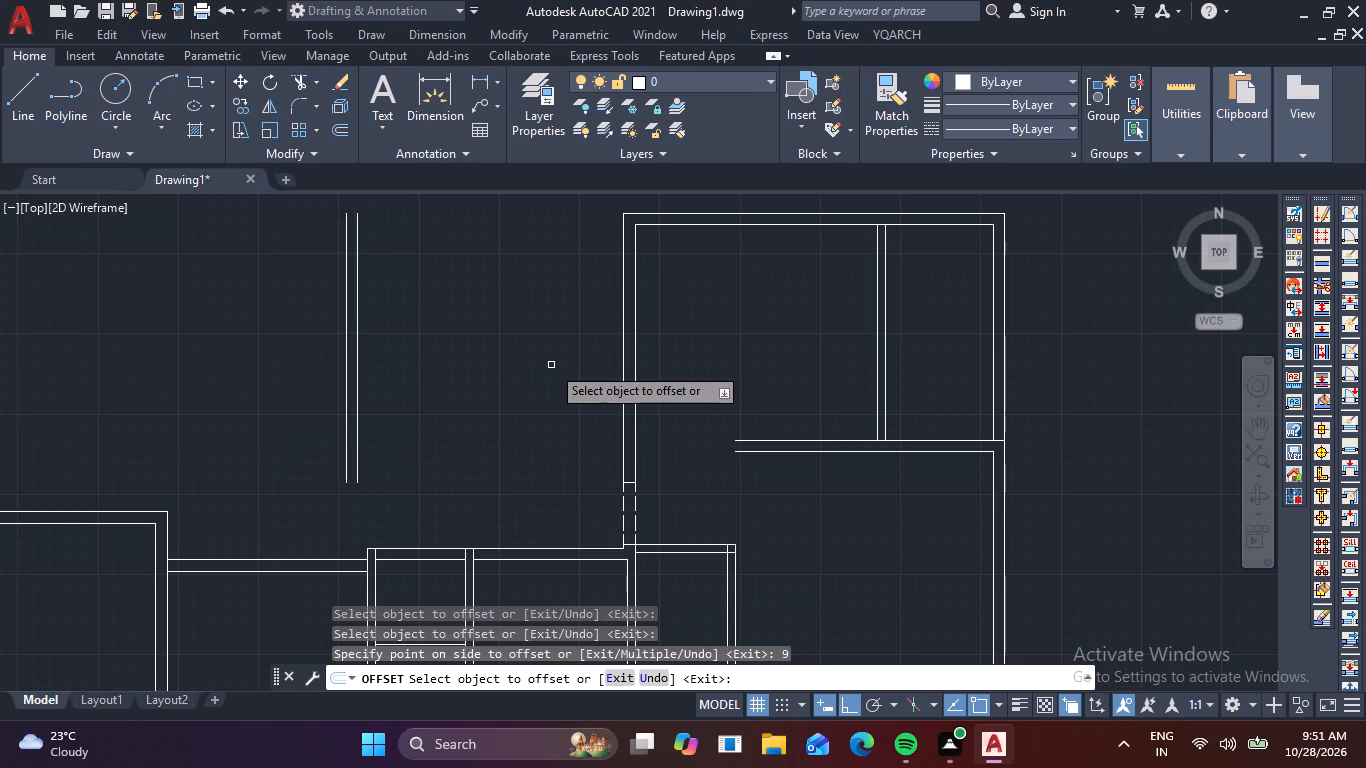
key("Escape")
Fillet the upper room's outer and inner top wall lines with the matching lines of the new left wall to form a square corner.
key("f")
key("space")
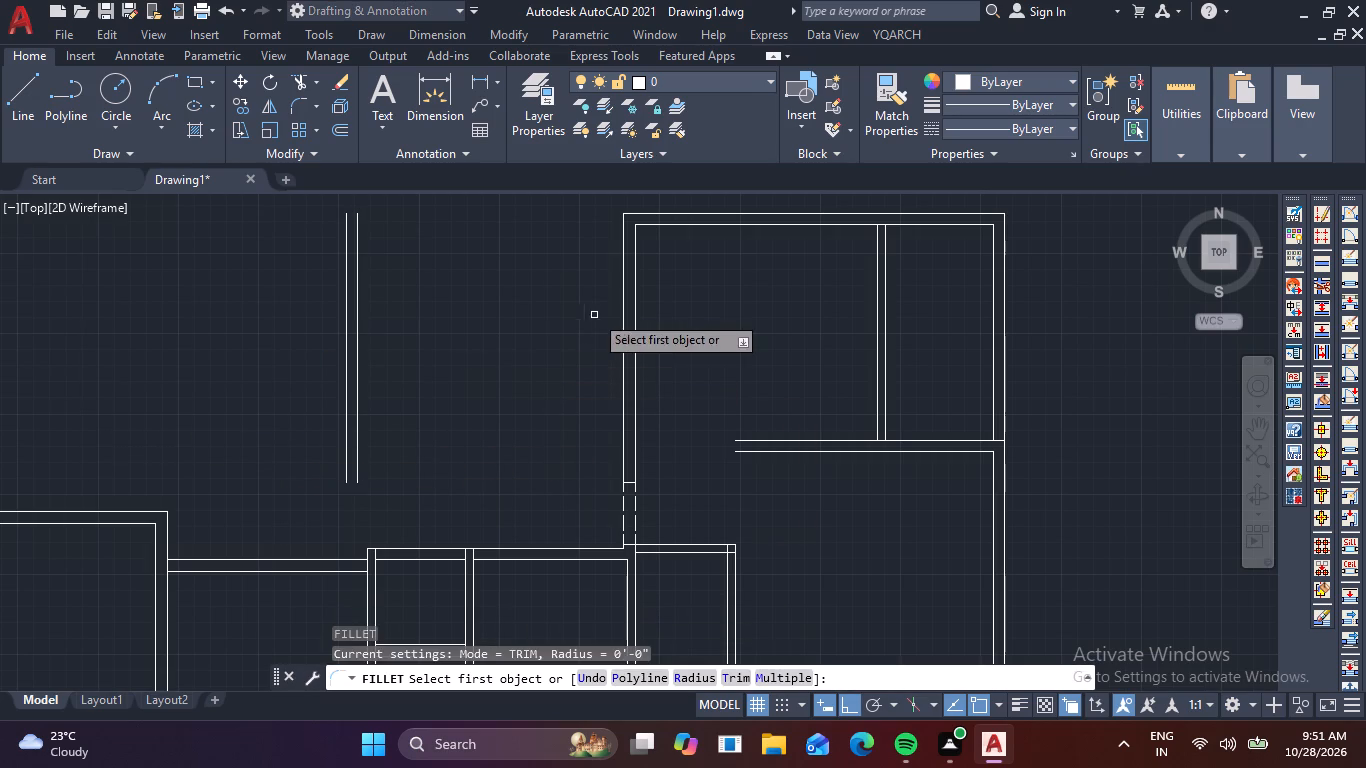
left_click(647, 214)
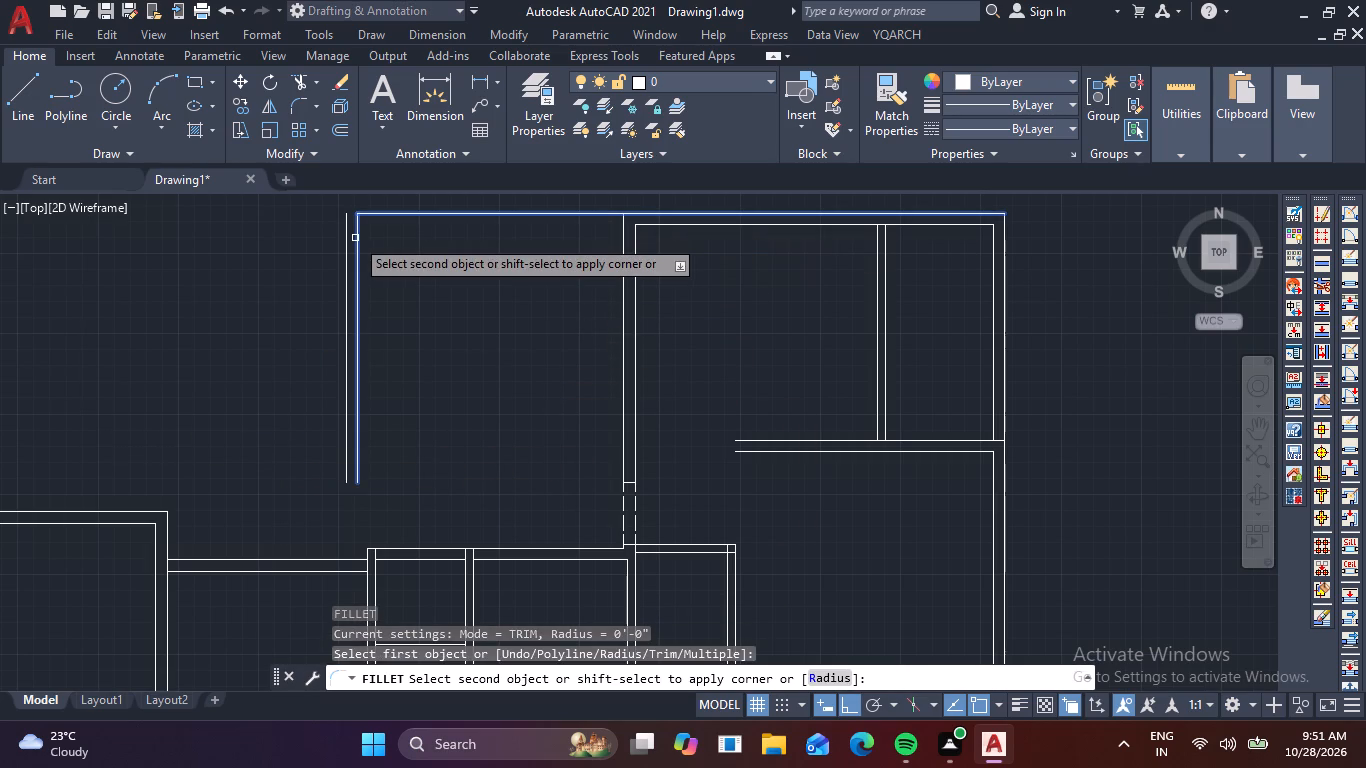
left_click(345, 238)
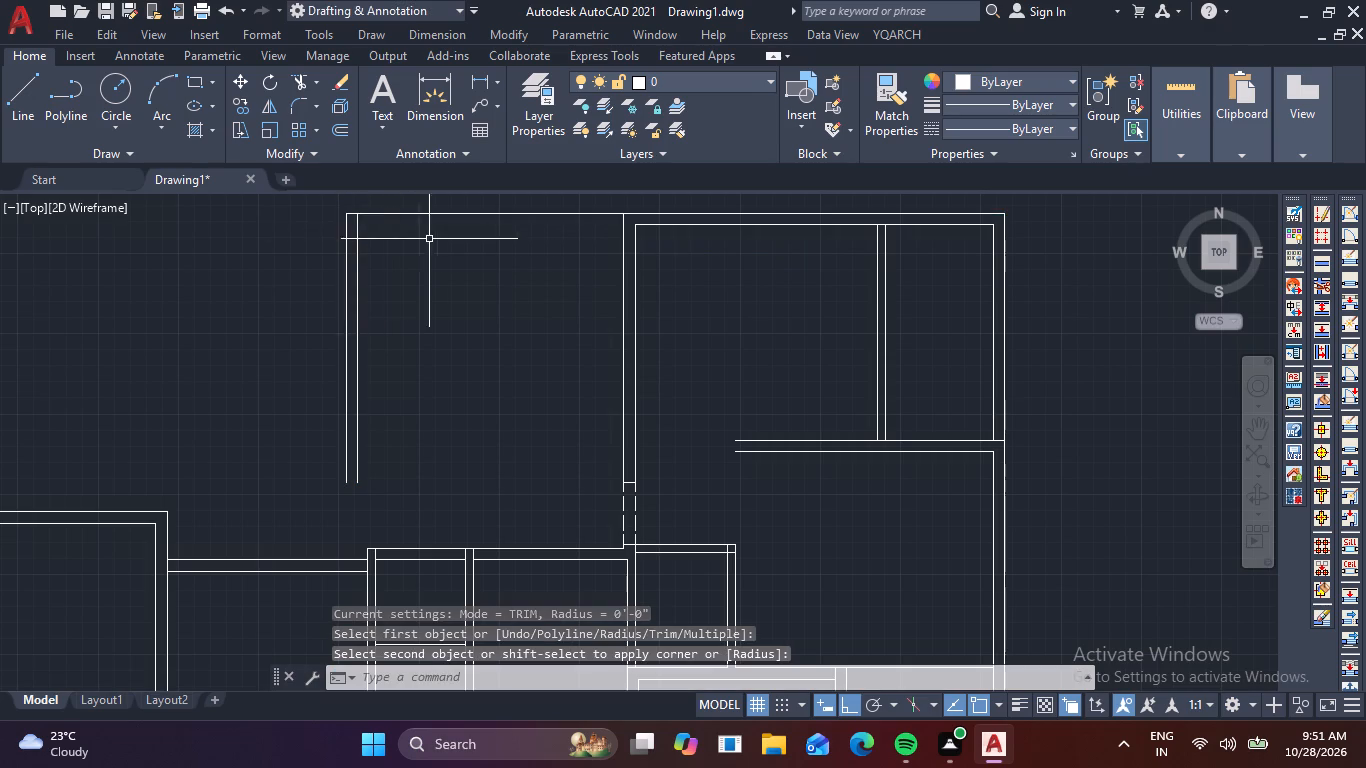
key("space")
left_click(651, 227)
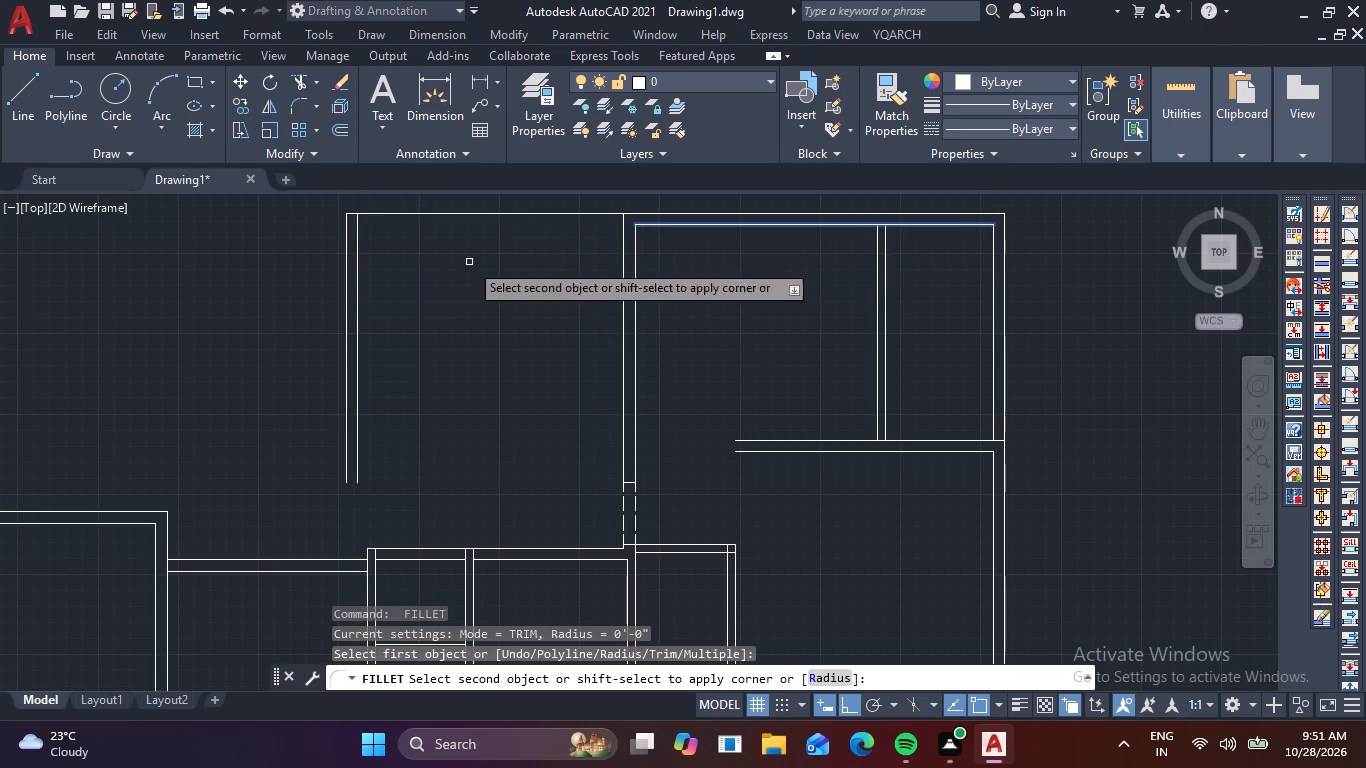
left_click(359, 277)
Extend both lines of the new left wall down to the horizontal wall below.
scroll(458, 342, "down", 1)
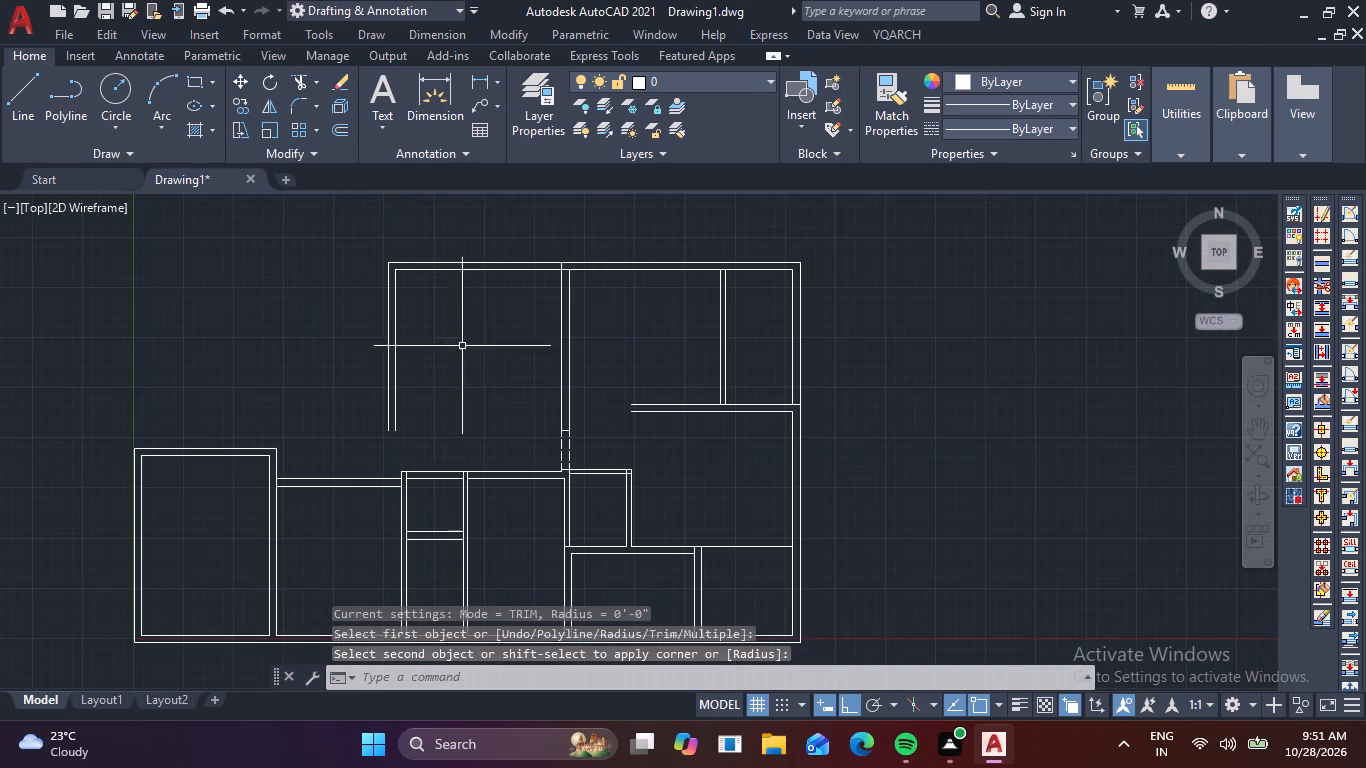
key("Escape")
key("e")
type("x")
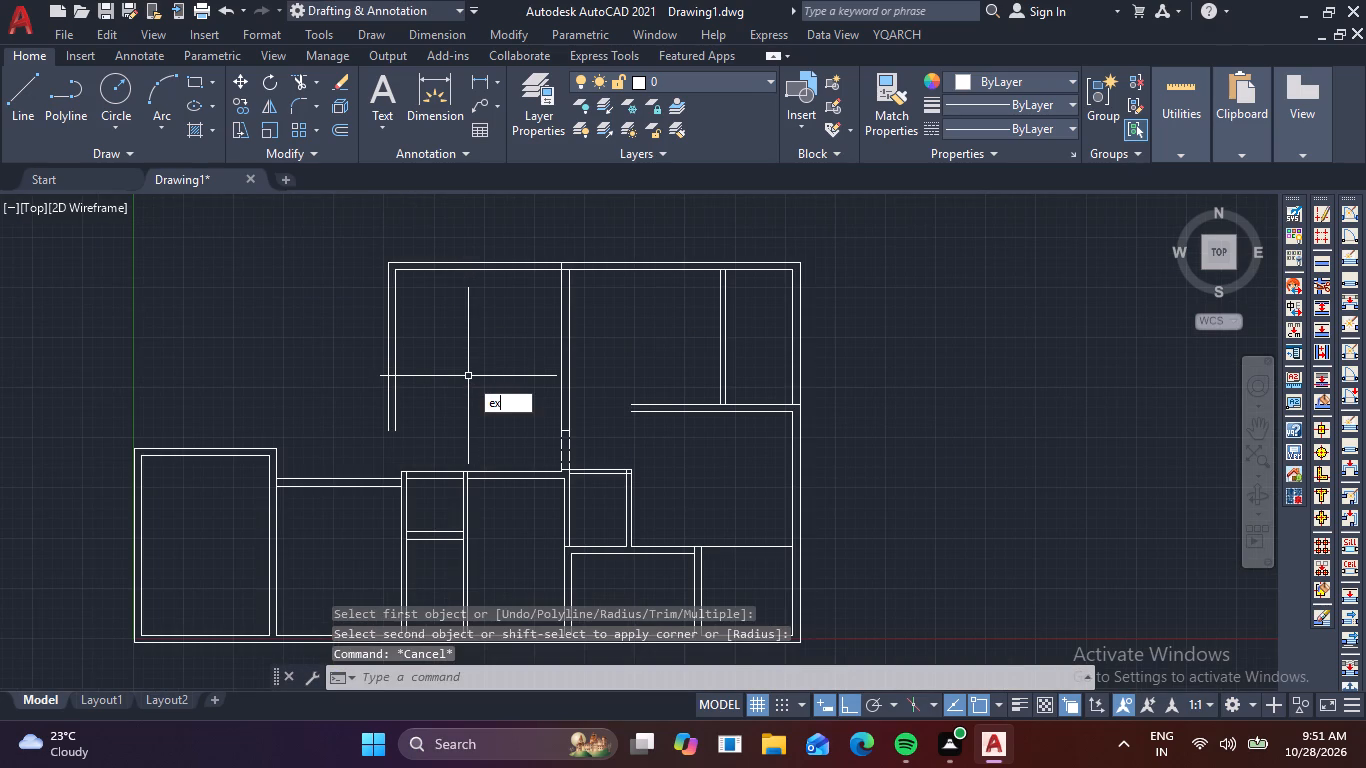
key("space")
left_click_drag(346, 390, 438, 401)
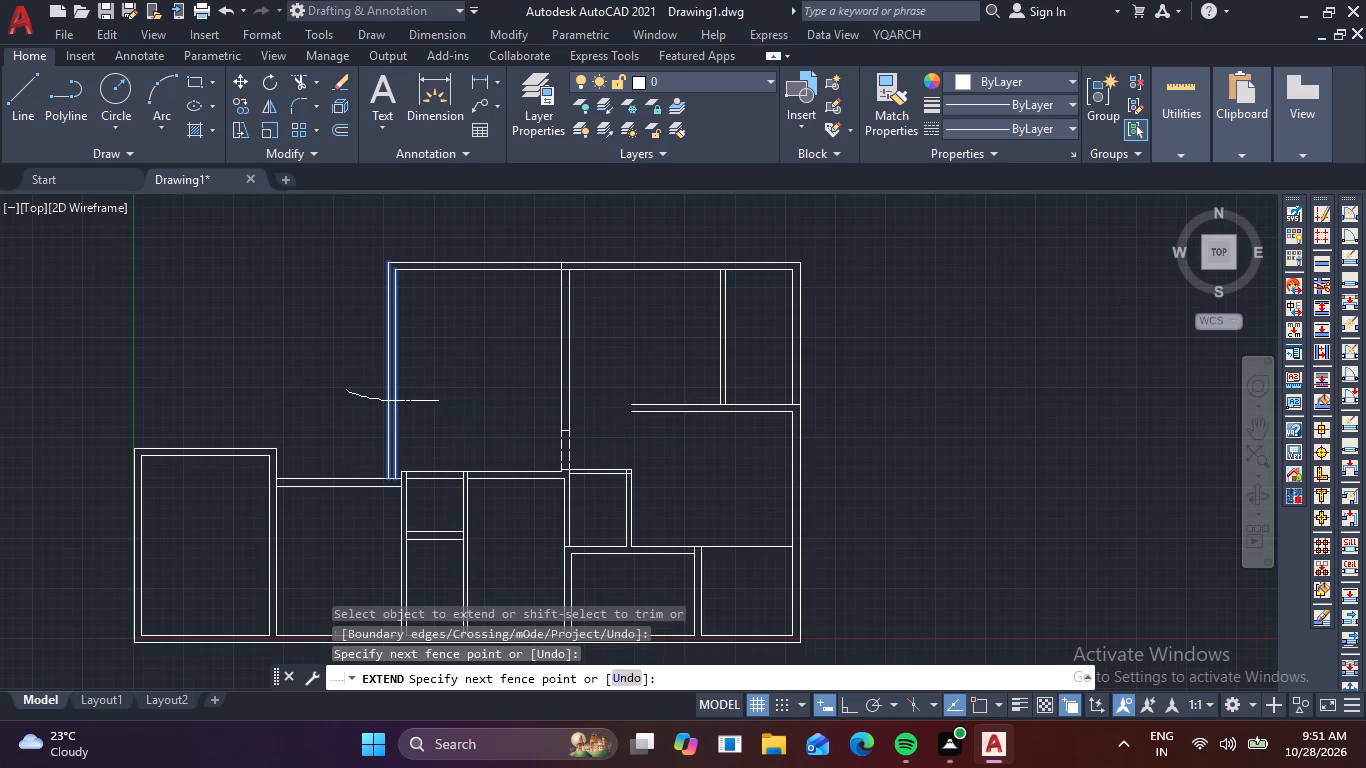
key("Escape")
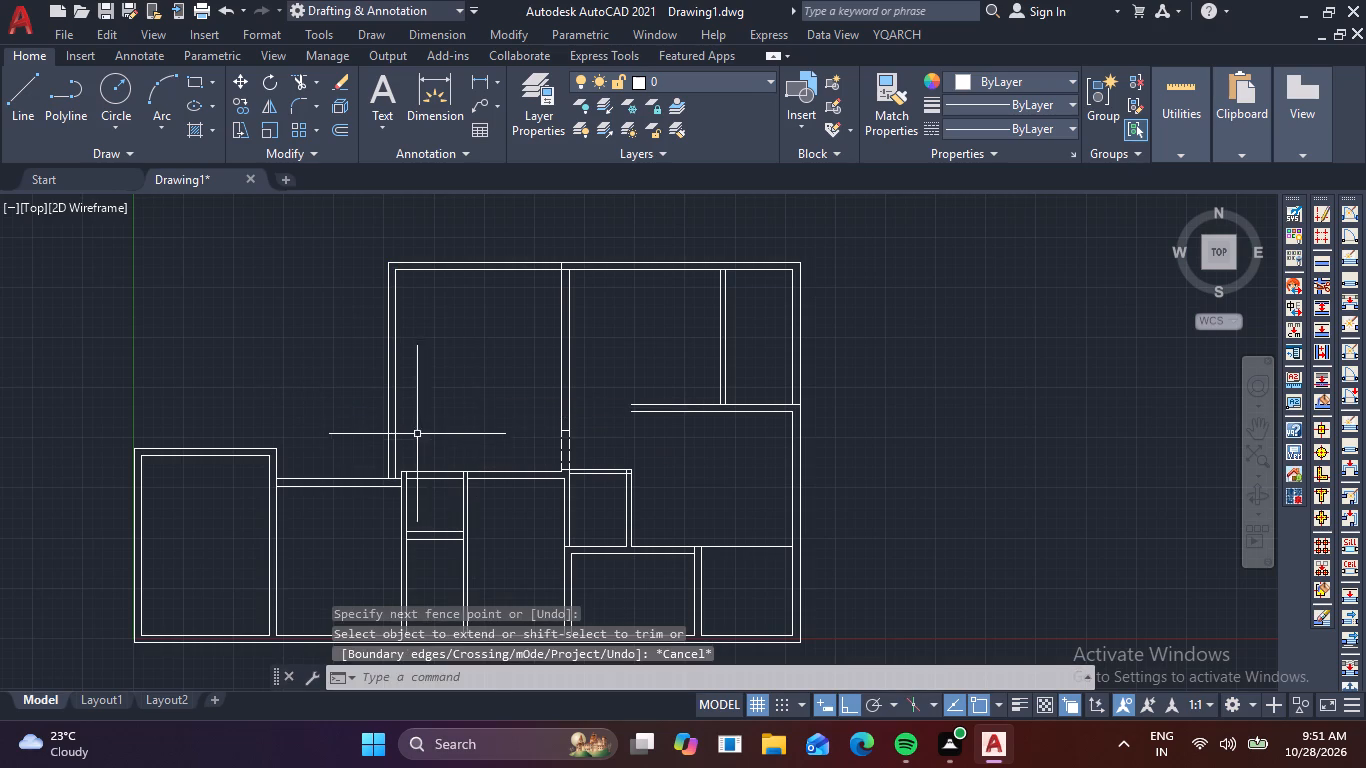
Extend both lines of the horizontal wall below the original upper room leftward to that room's left wall.
scroll(417, 435, "up", 3)
scroll(433, 439, "down", 1)
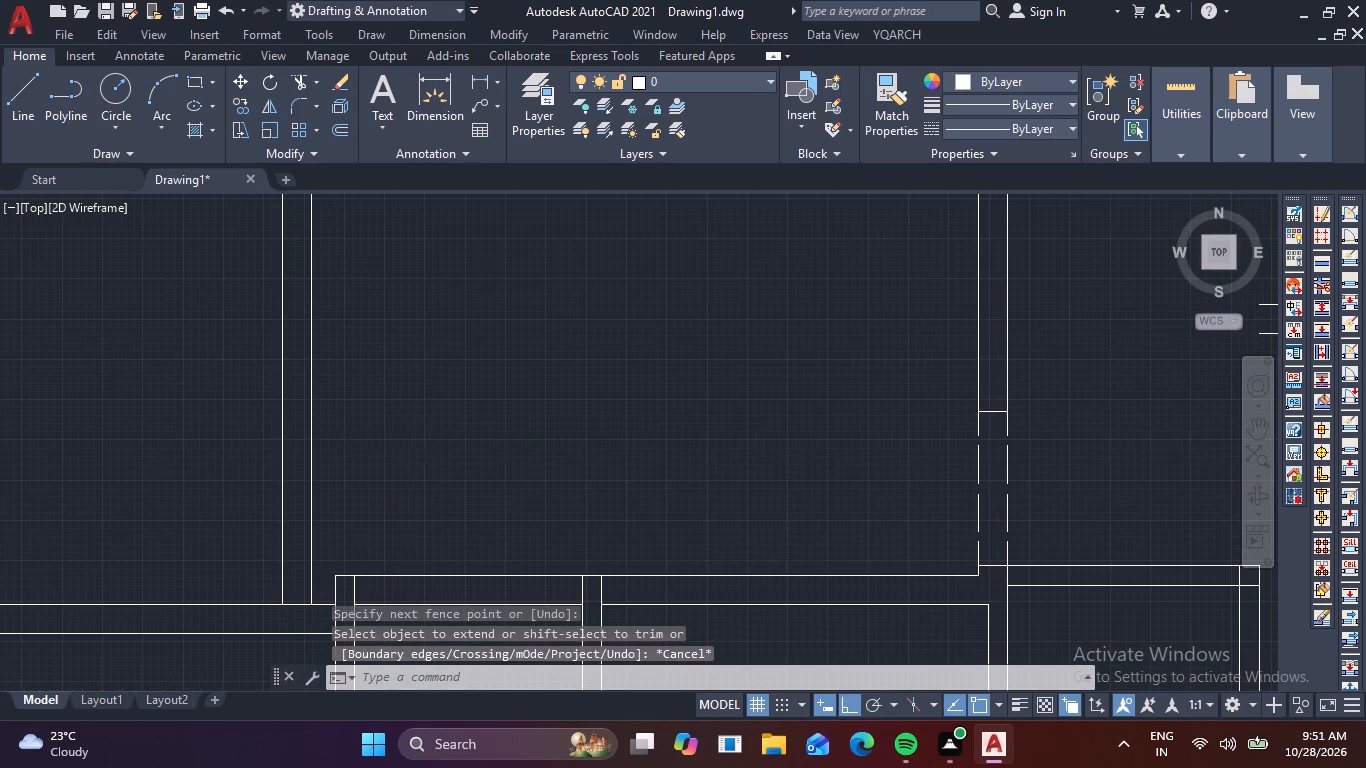
scroll(572, 474, "down", 1)
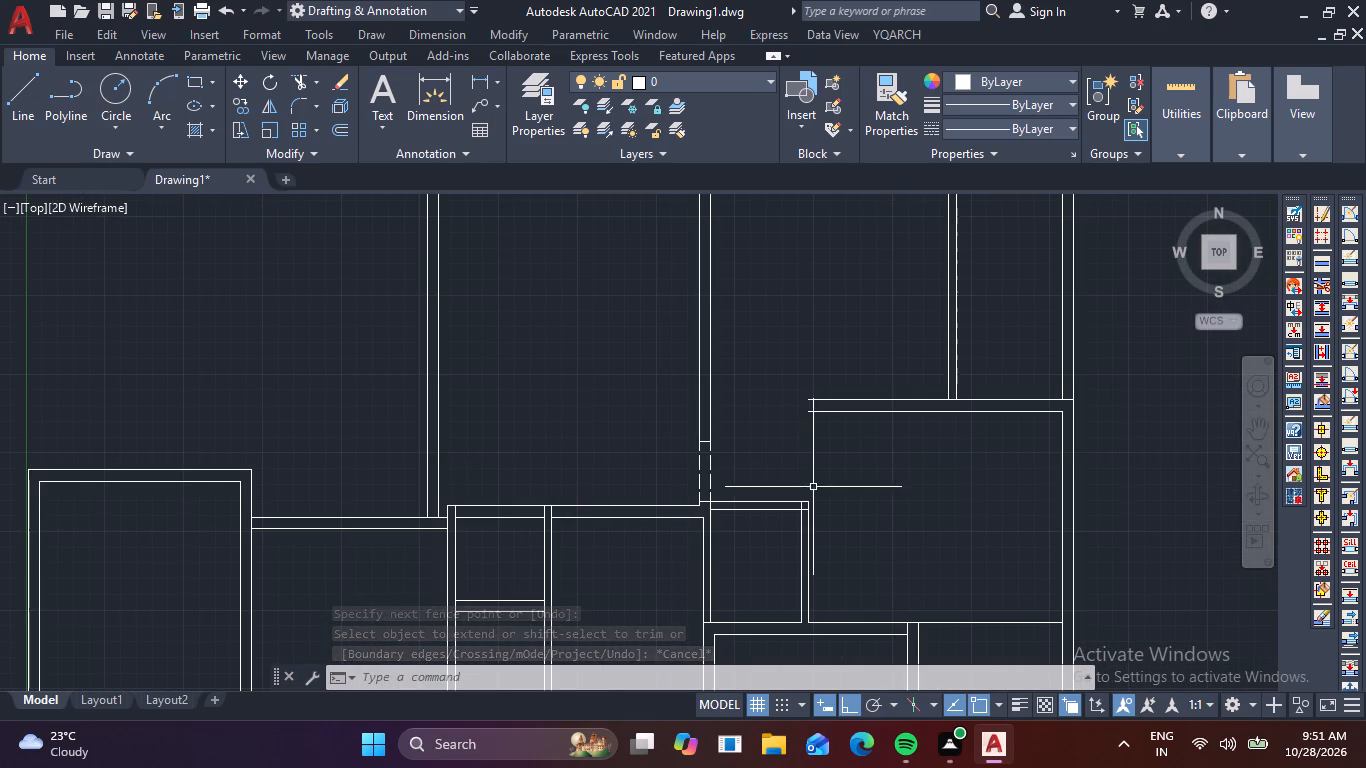
middle_click_drag(803, 496, 755, 490)
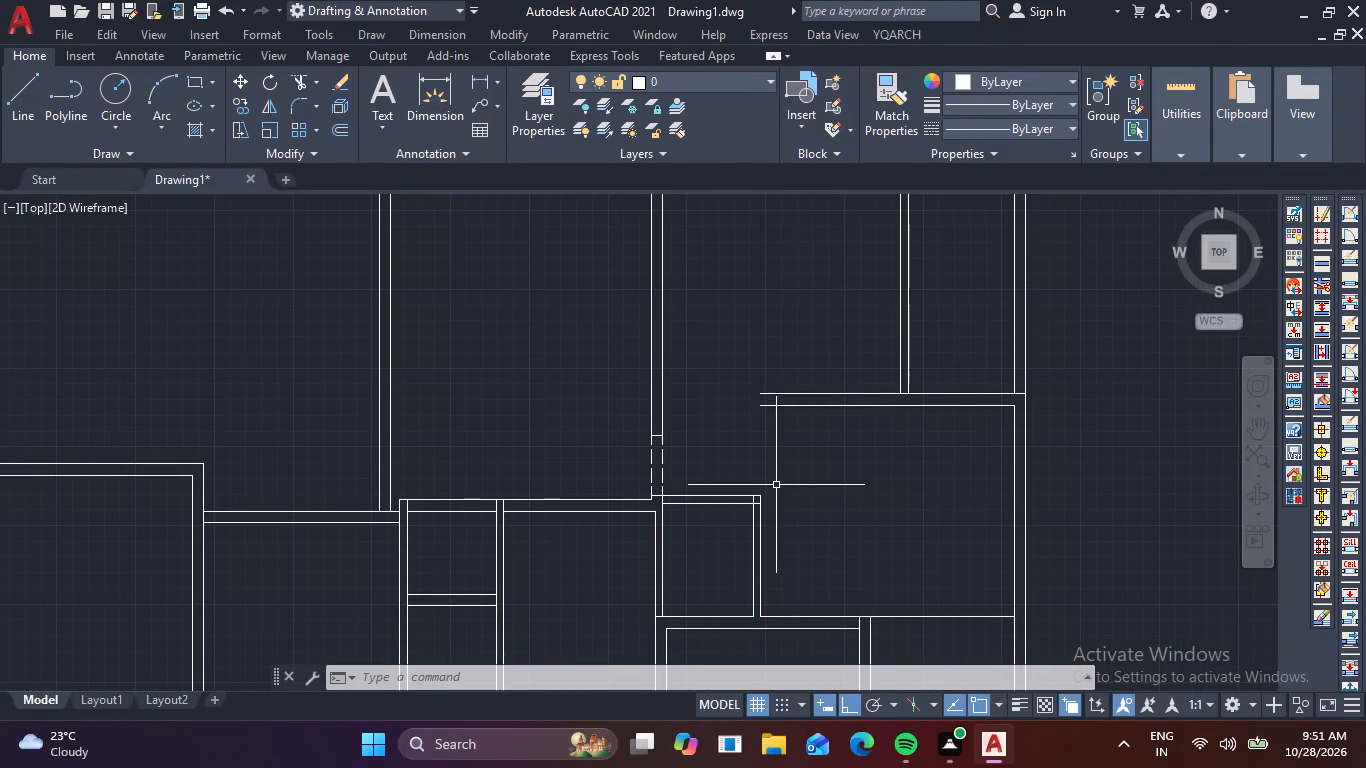
key("space")
left_click_drag(789, 374, 793, 397)
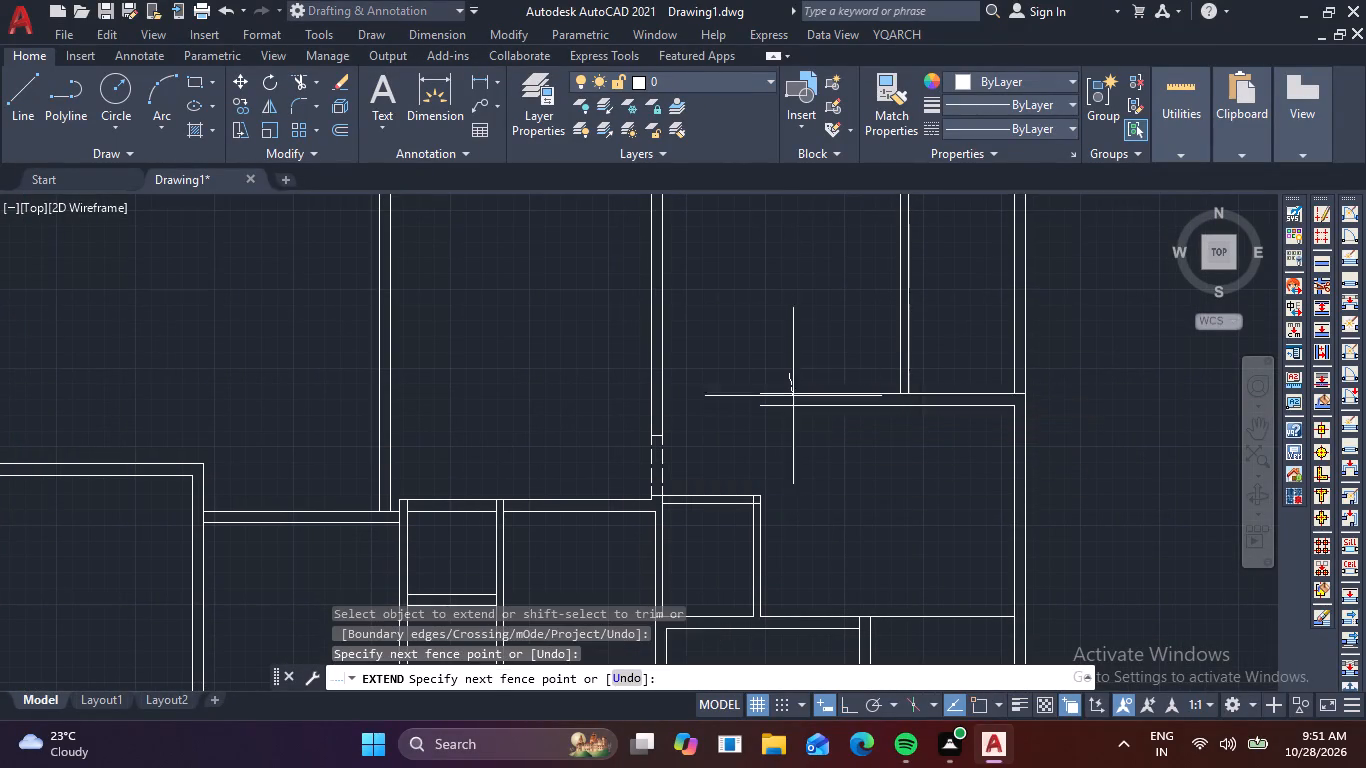
left_click_drag(793, 397, 810, 448)
key("Escape")
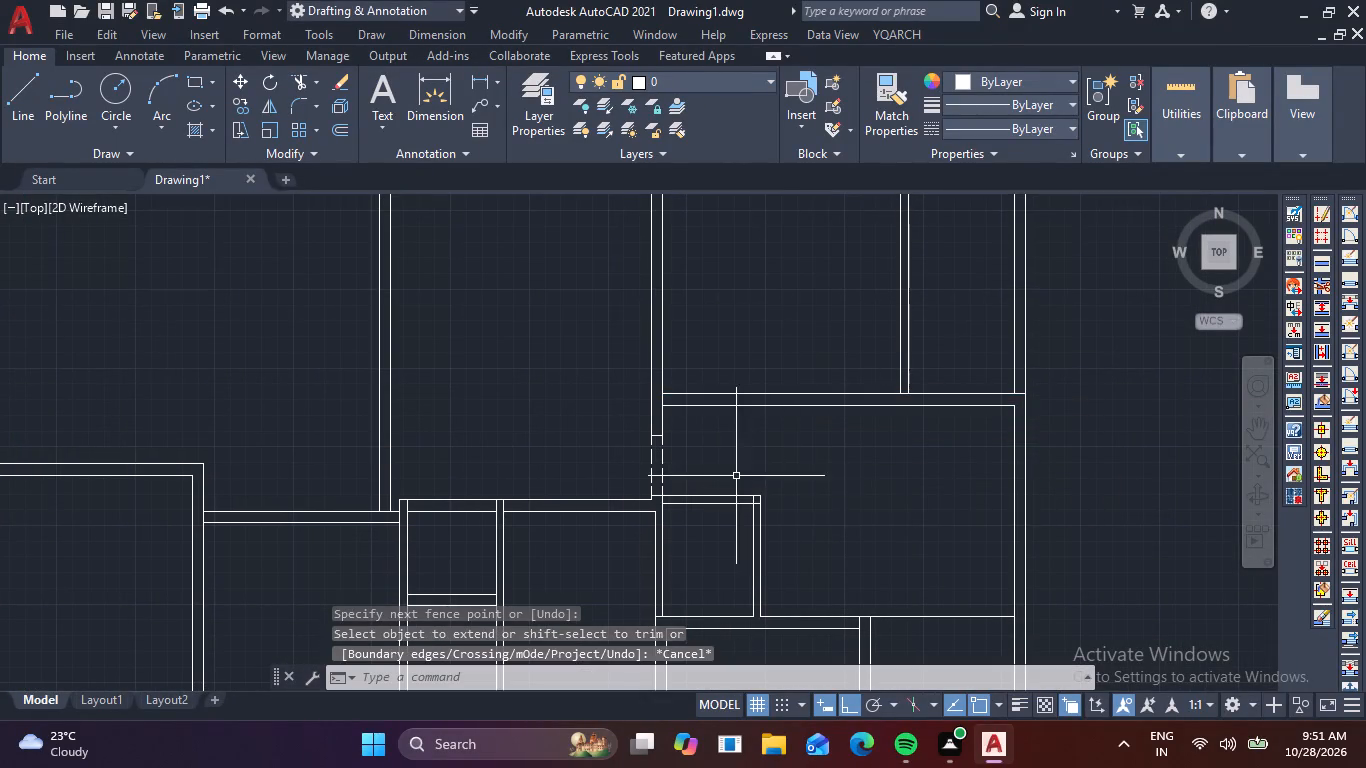
Offset the outer line of the new room's left wall 12'3" to the left.
scroll(736, 475, "down", 3)
scroll(648, 467, "up", 2)
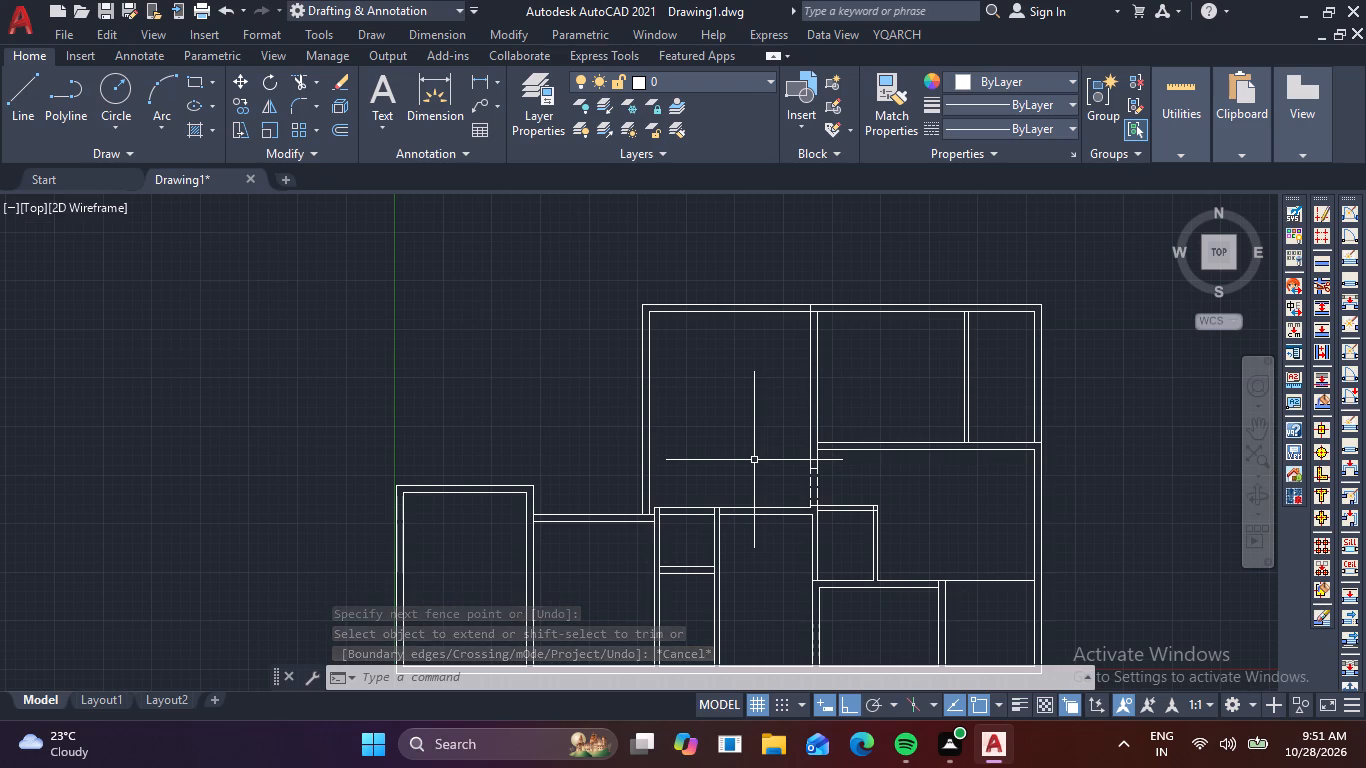
key("Escape")
key("Escape")
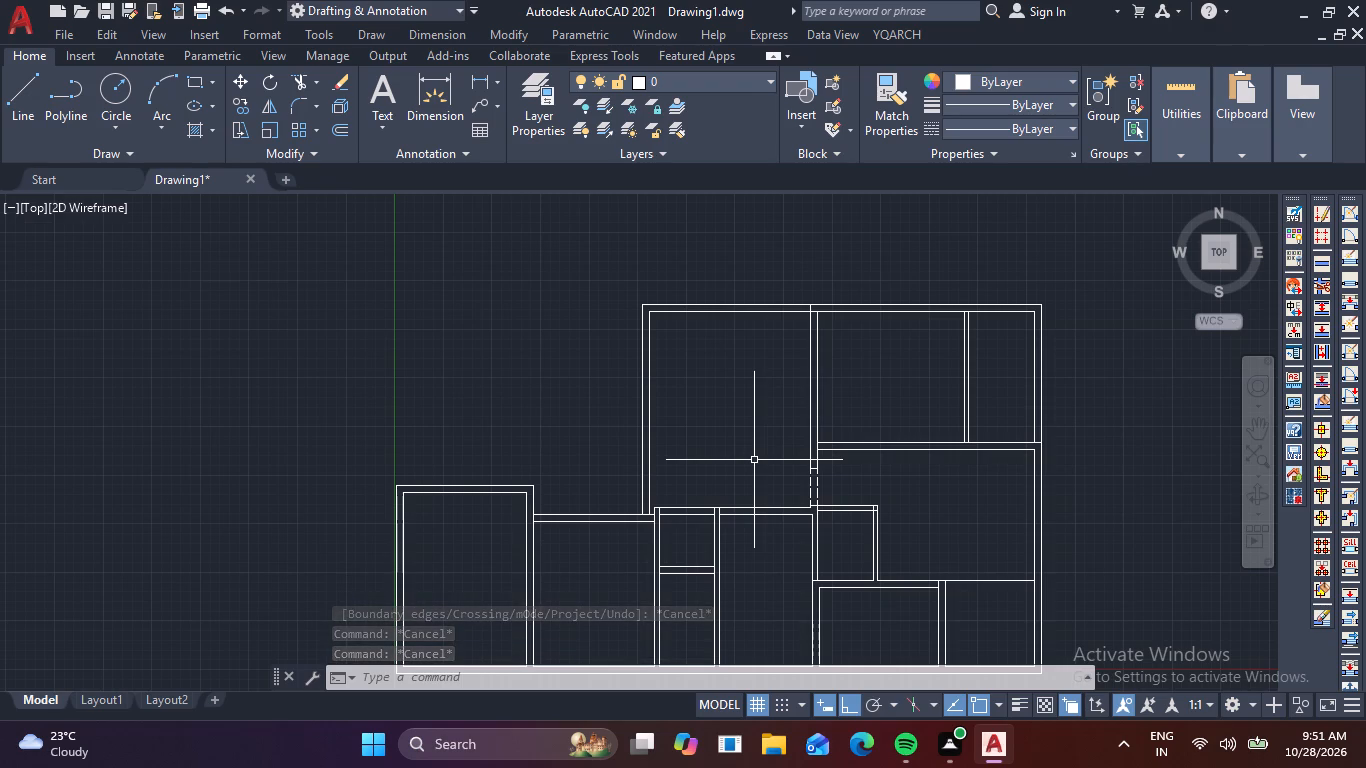
key("o")
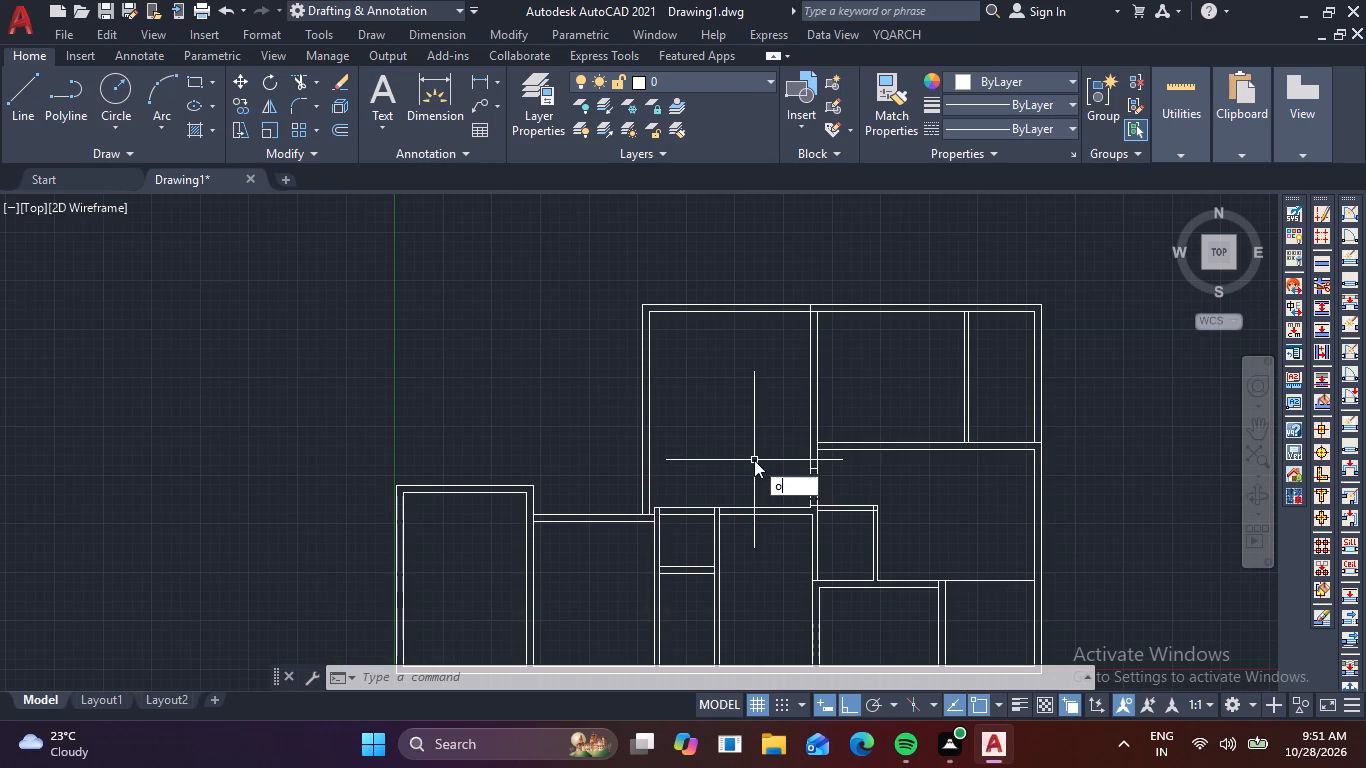
key("Return")
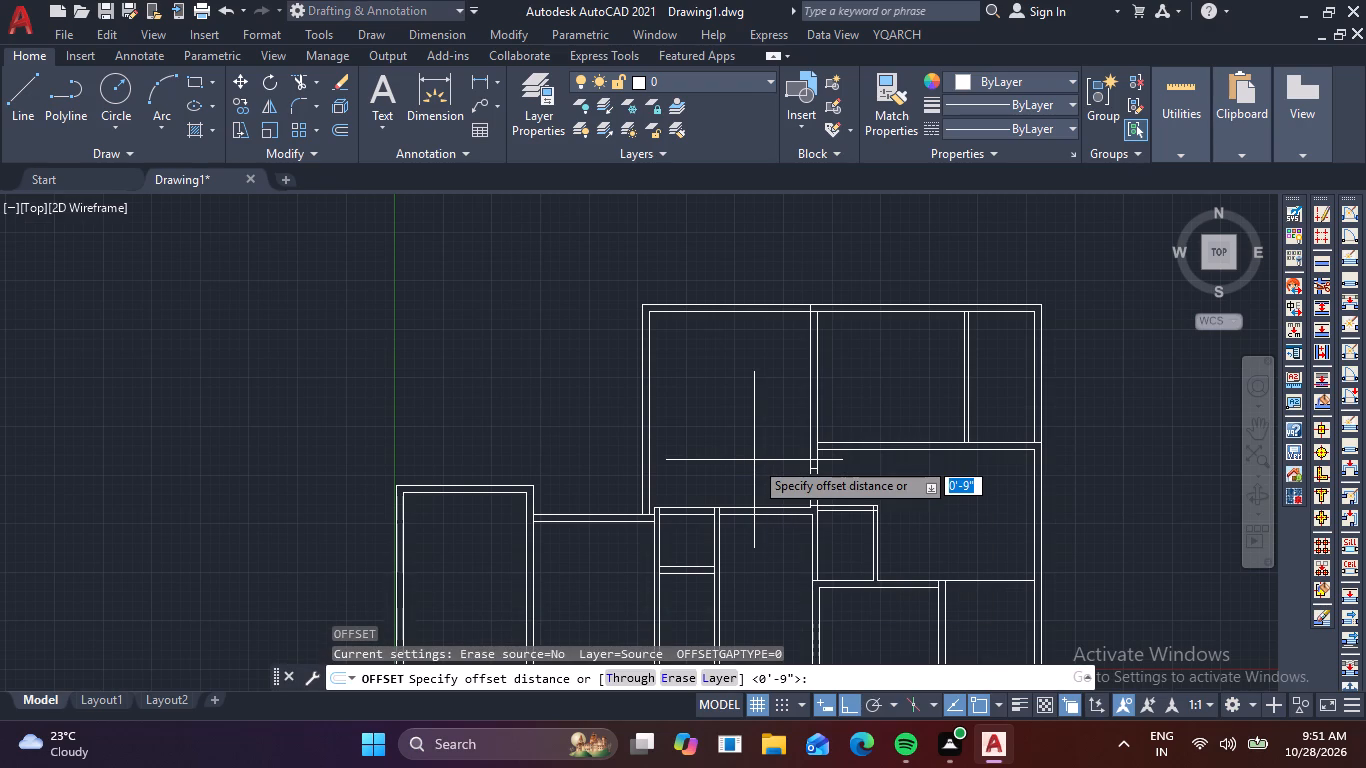
type("112'")
key("3")
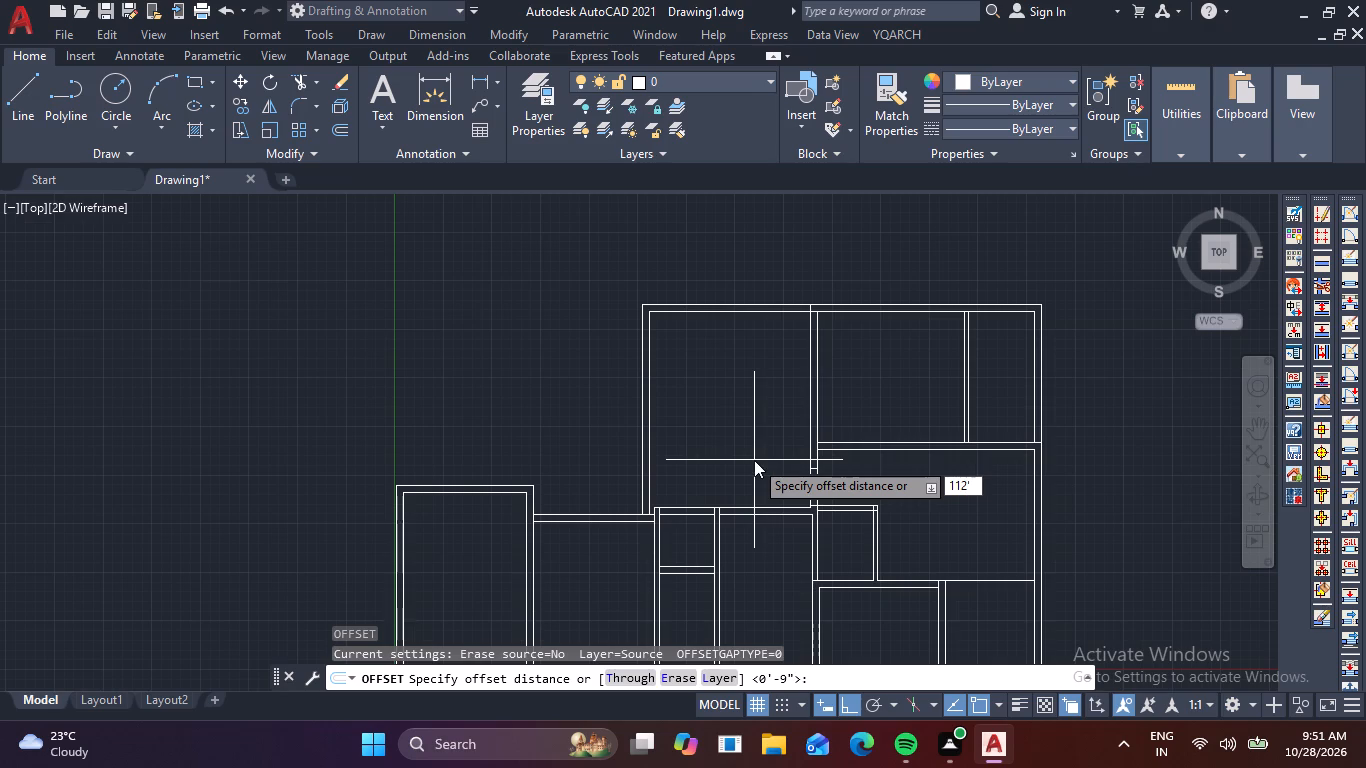
key("shift+quotedbl")
key("BackSpace")
key("BackSpace")
key("BackSpace")
key("BackSpace")
key("BackSpace")
key("2")
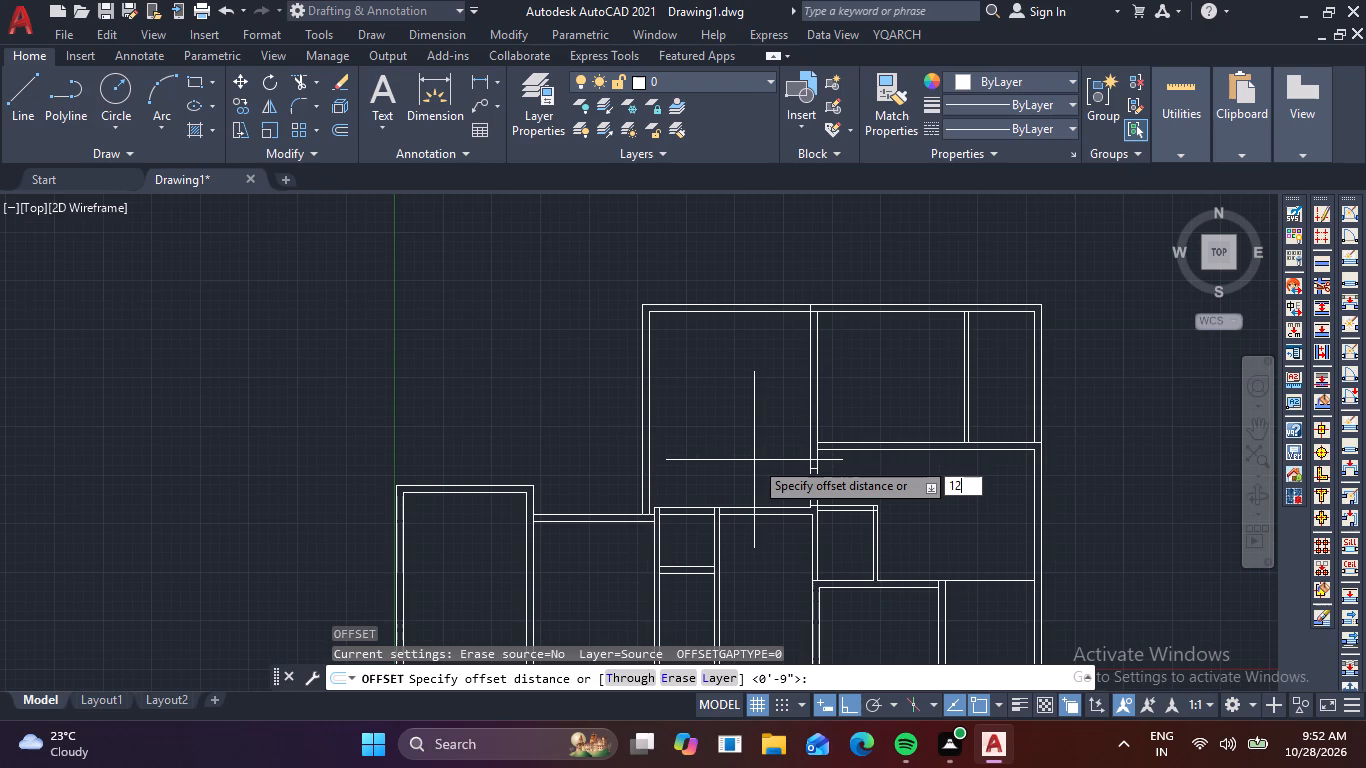
key("apostrophe")
type("3'")
key("BackSpace")
key("shift+quotedbl")
key("Return")
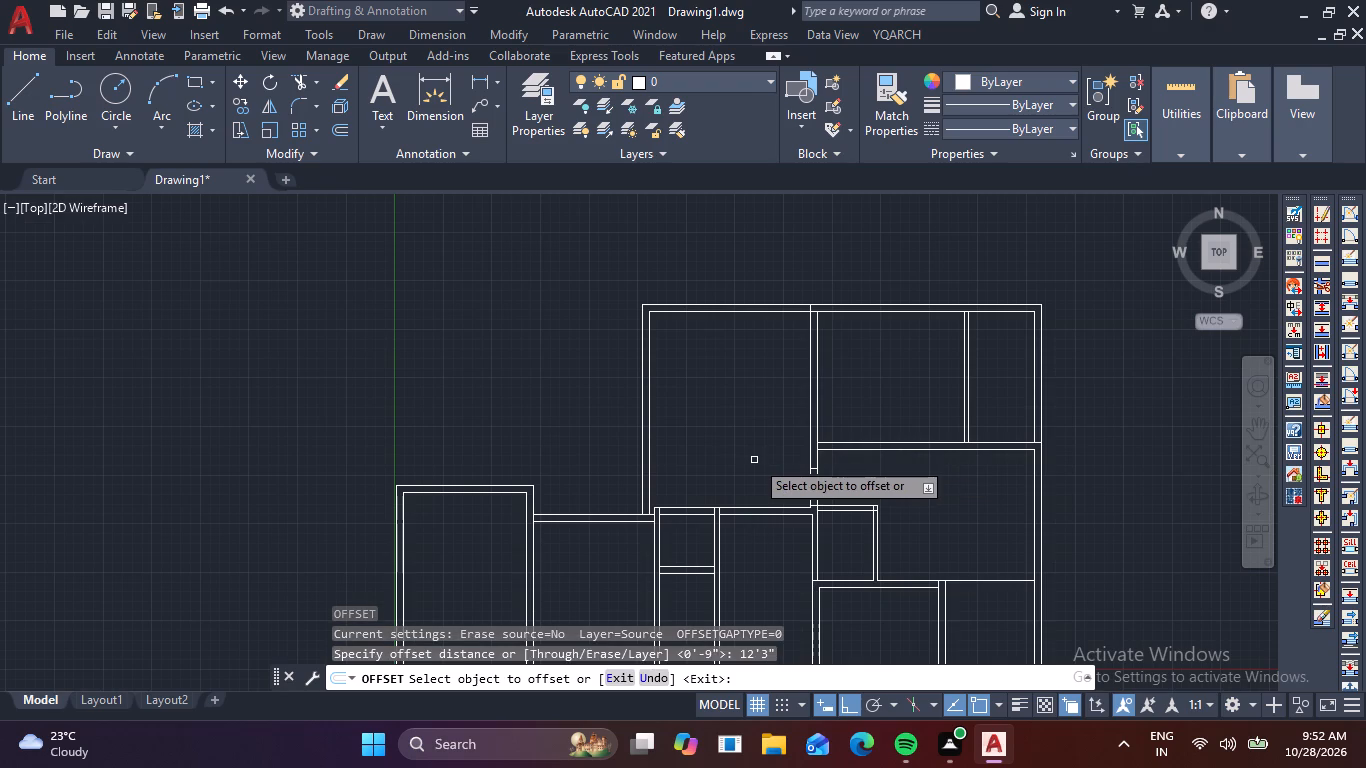
left_click(640, 424)
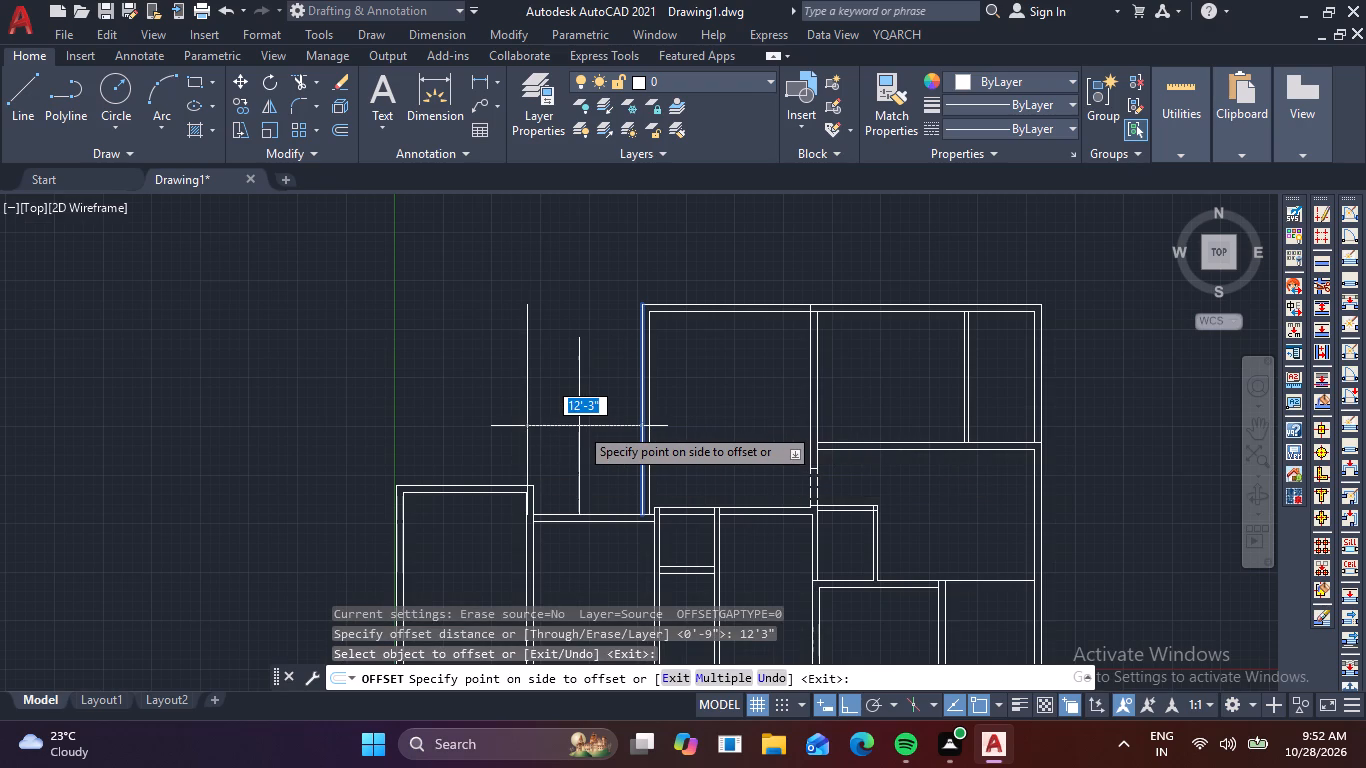
left_click(579, 426)
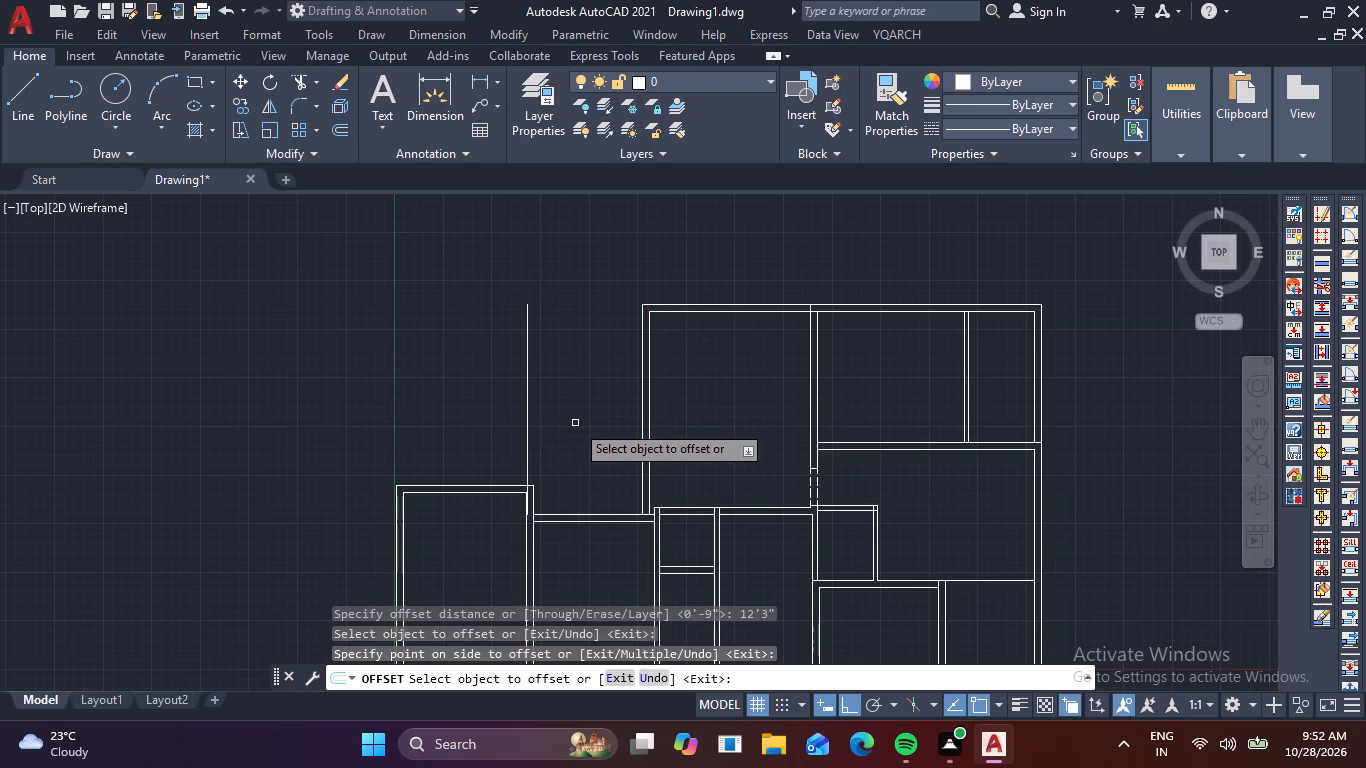
Offset the new vertical line 9" to the left to give the wall its thickness.
left_click(526, 426)
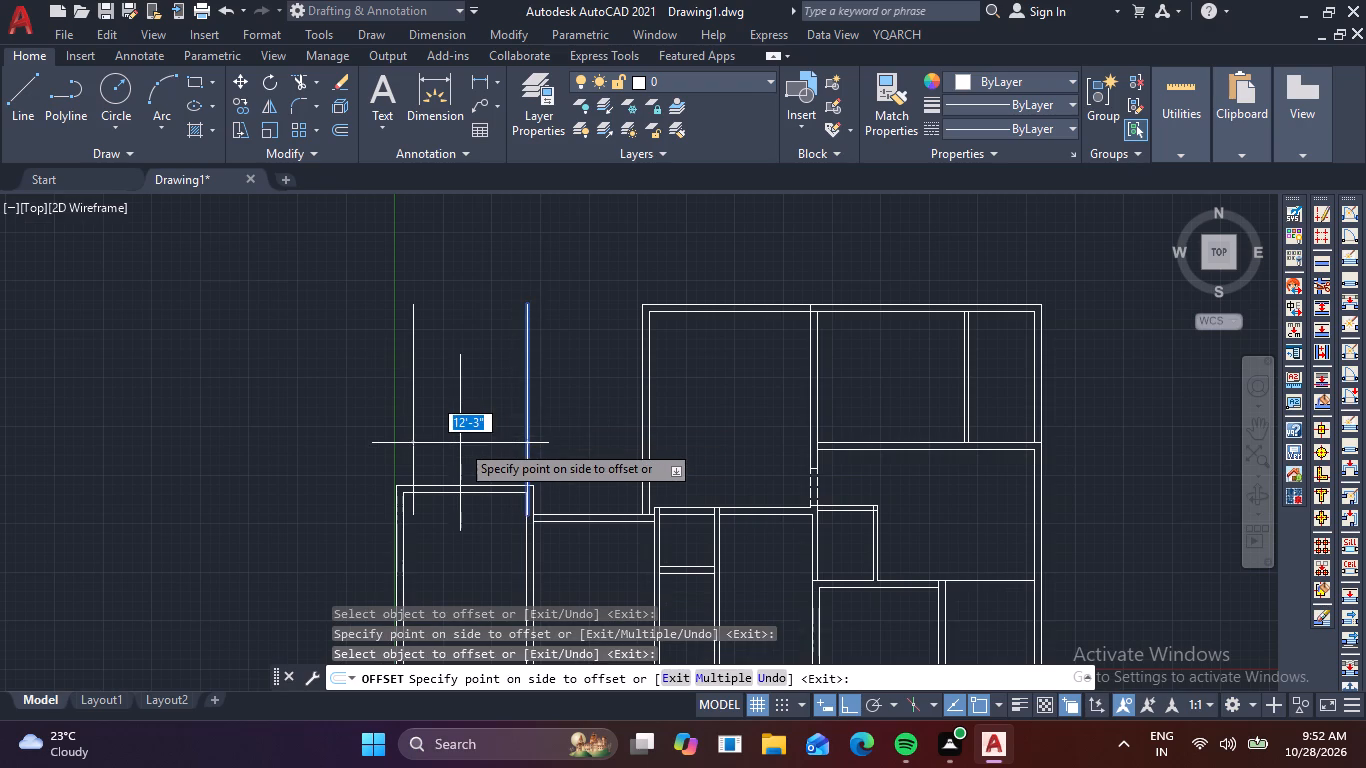
key("9")
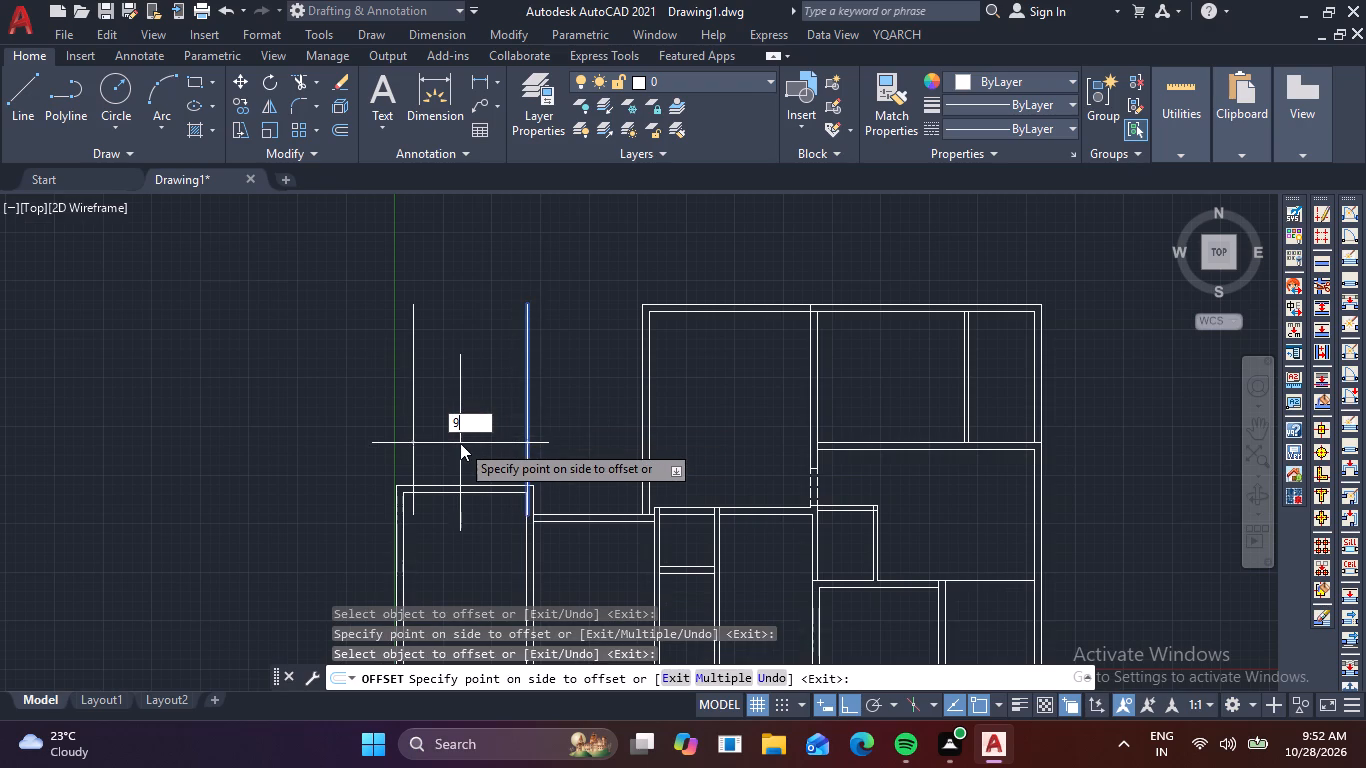
key("Return")
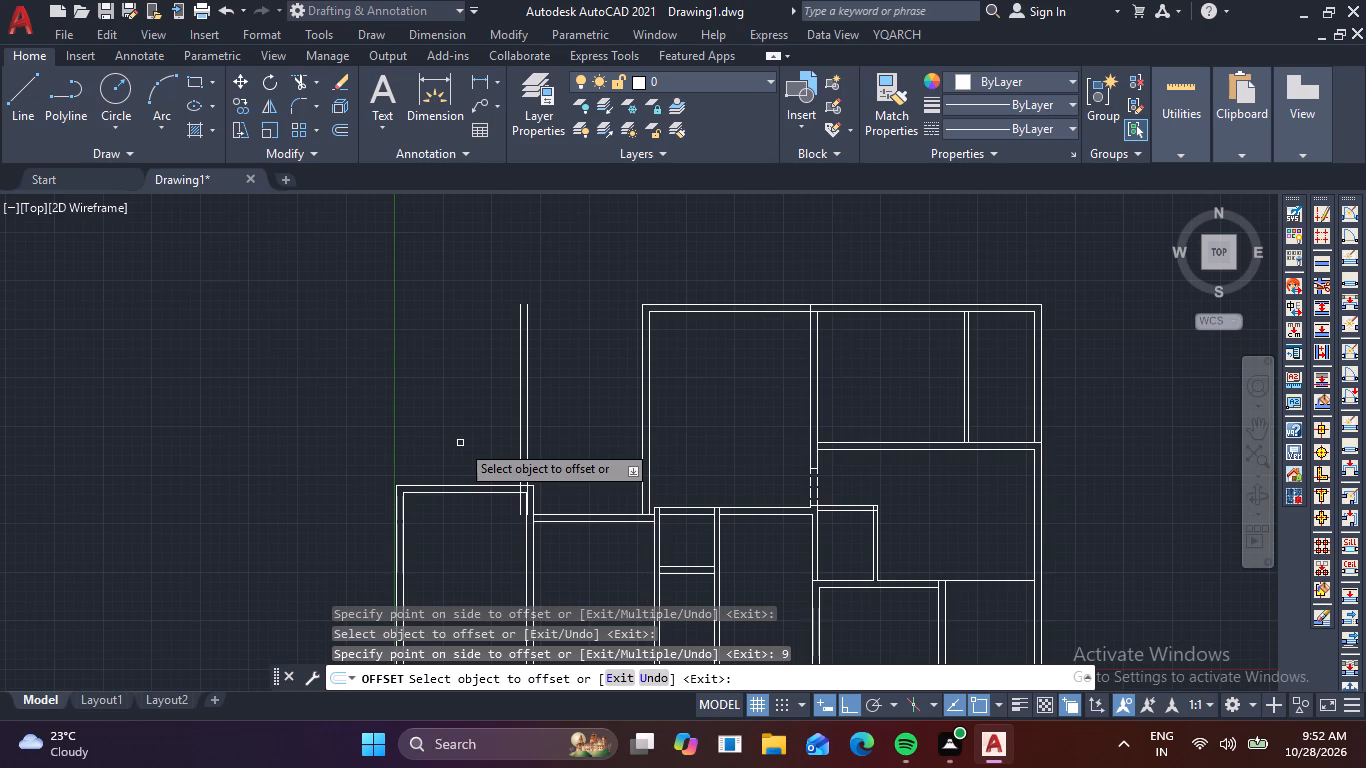
Offset the outer line of that 9" wall 7'9" to the left.
left_click(520, 440)
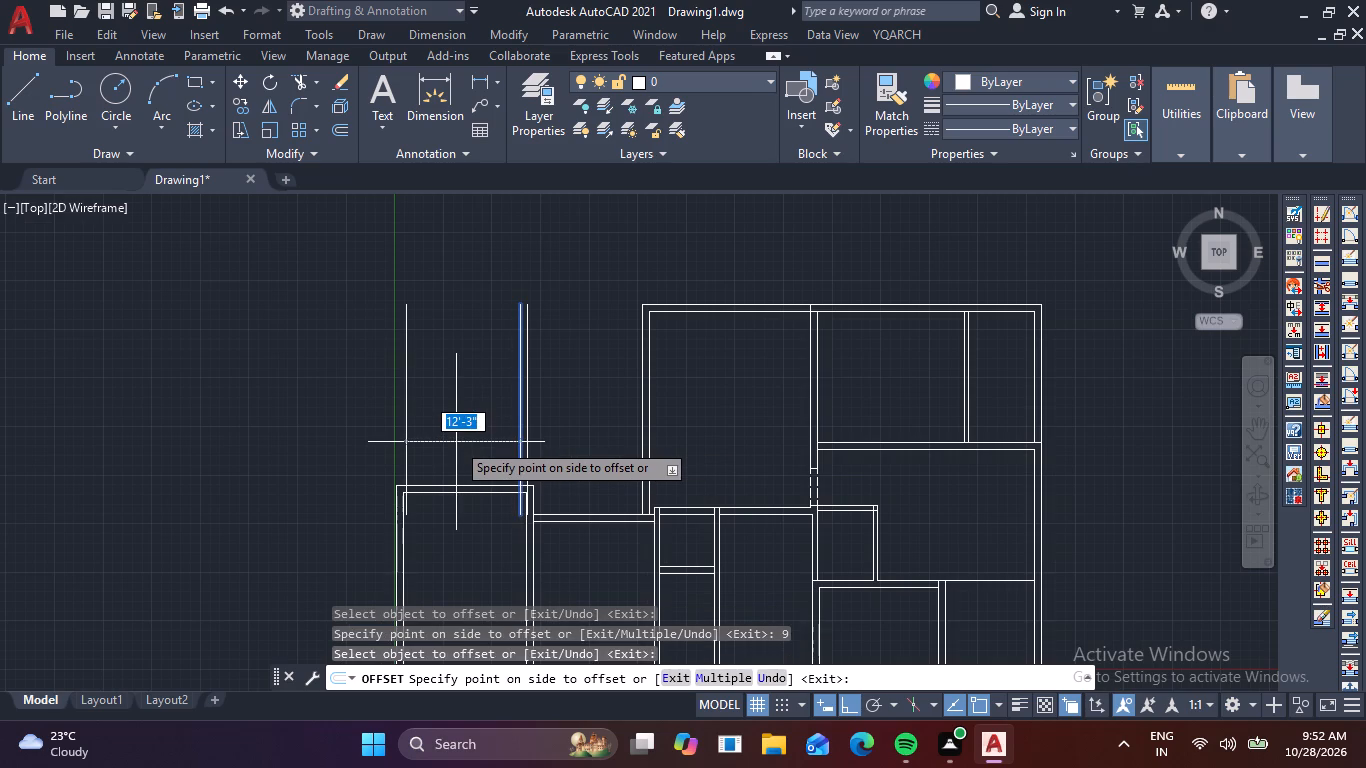
type("7'9")
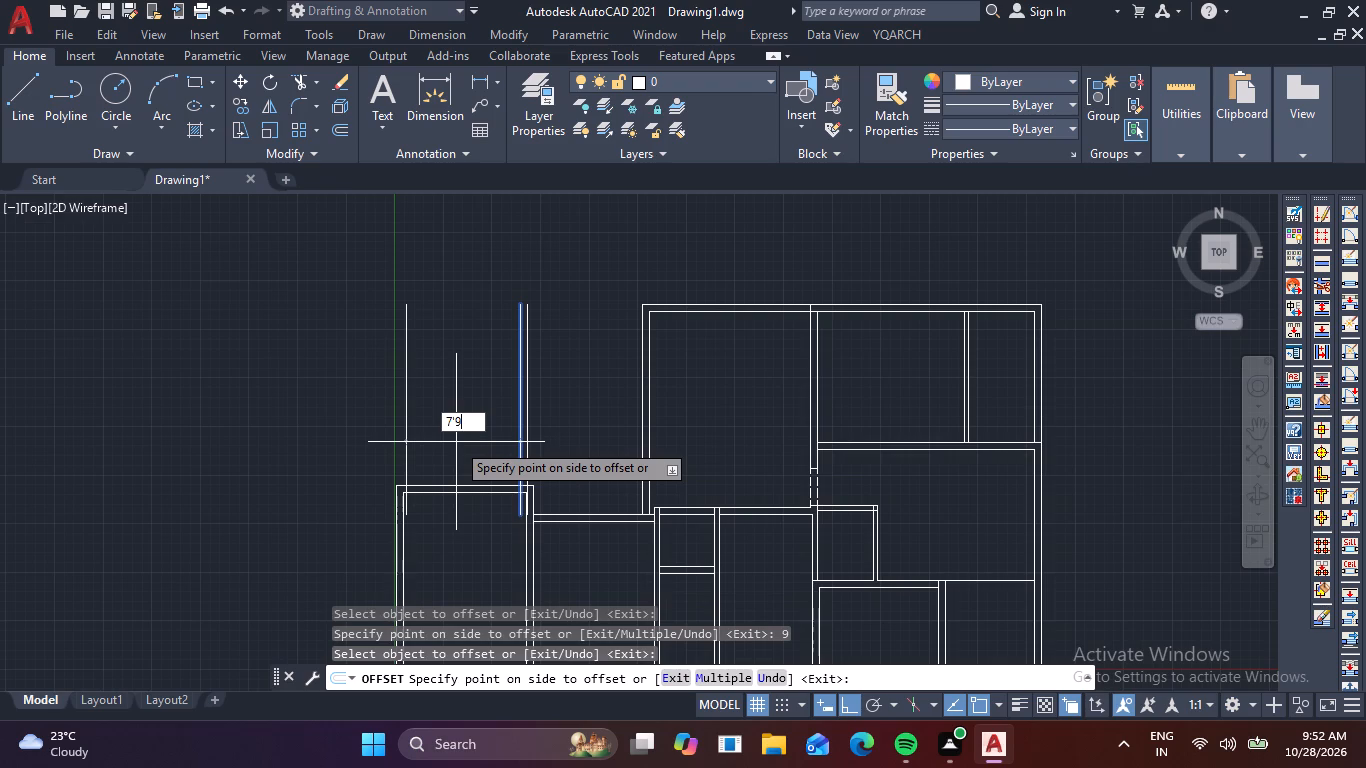
key("Return")
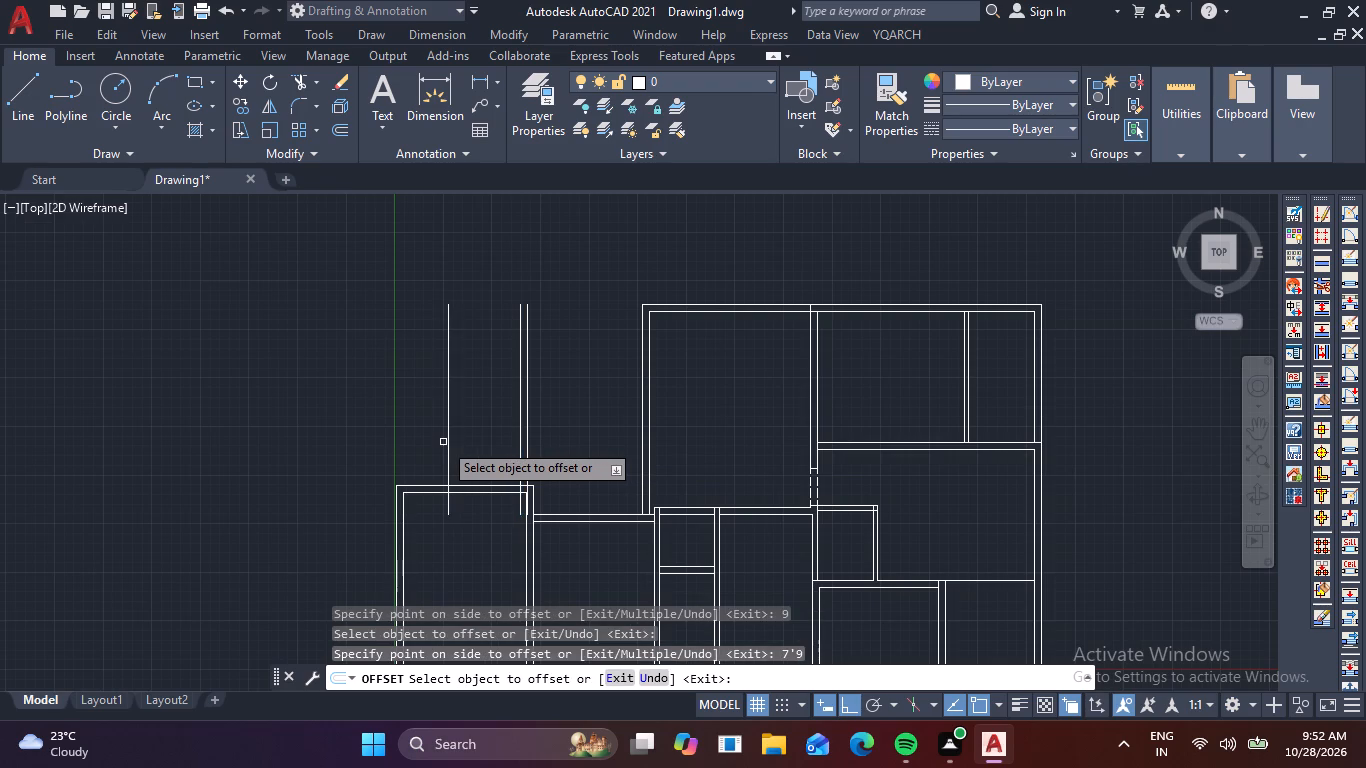
Offset the newest vertical line 9" to the left to give the leftmost wall its thickness.
left_click(446, 441)
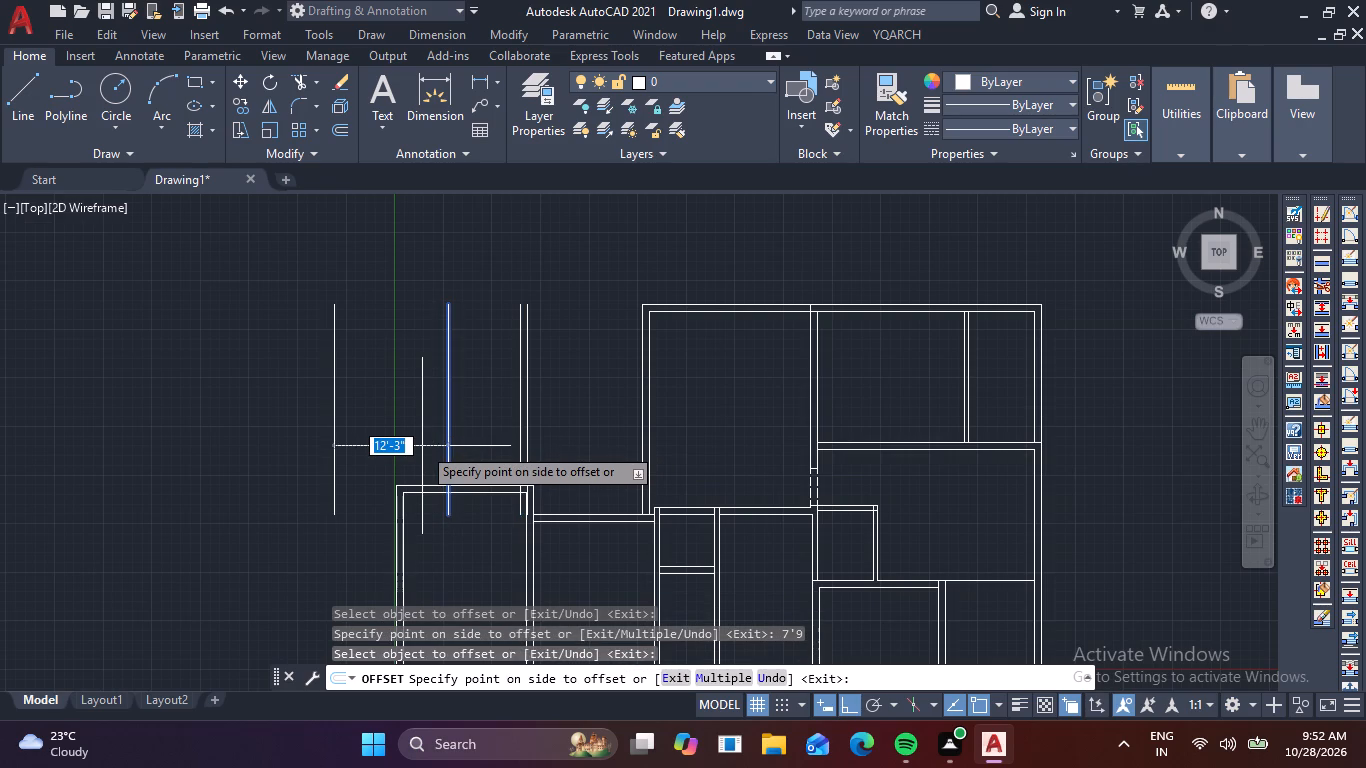
type("9")
key("space")
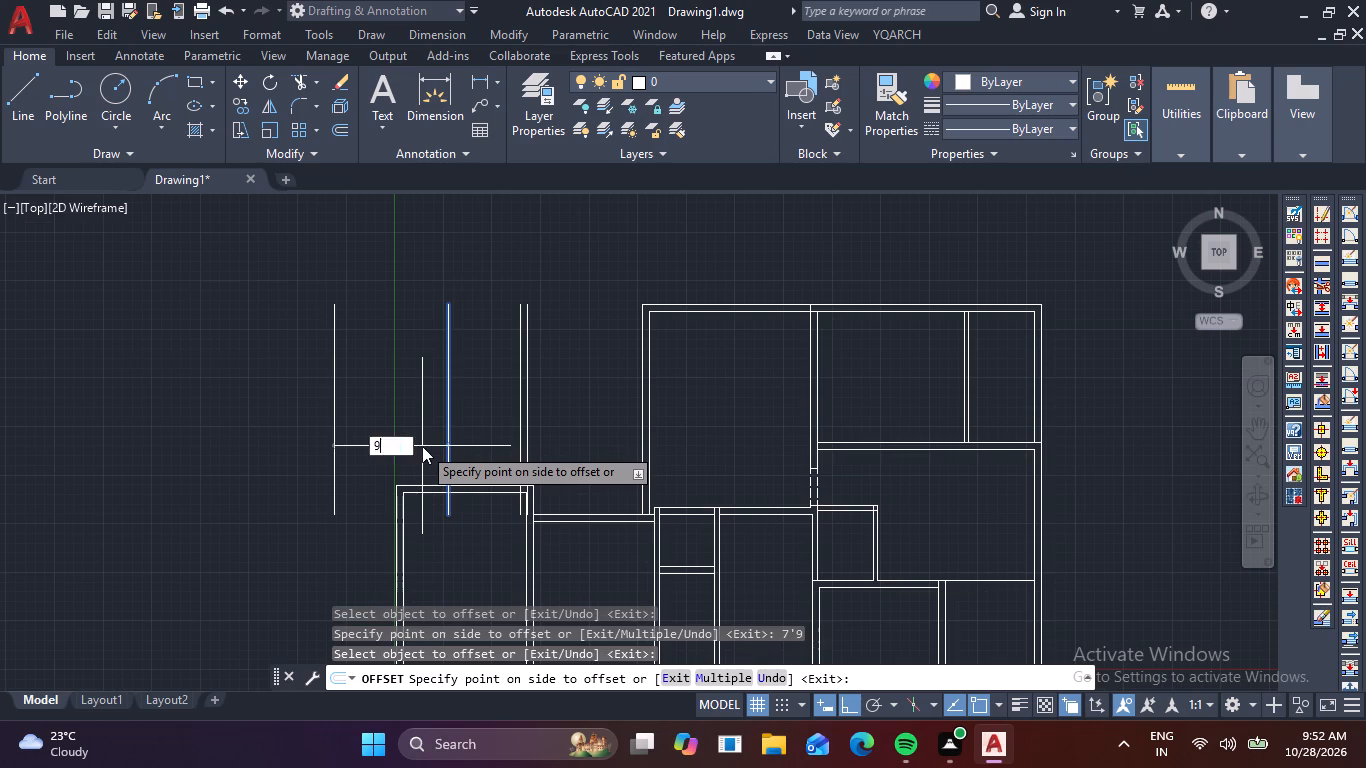
Fillet the outer and inner lines of the left wall to the matching top wall lines to close the upper-left room's corner.
key("Escape")
key("Escape")
type("f")
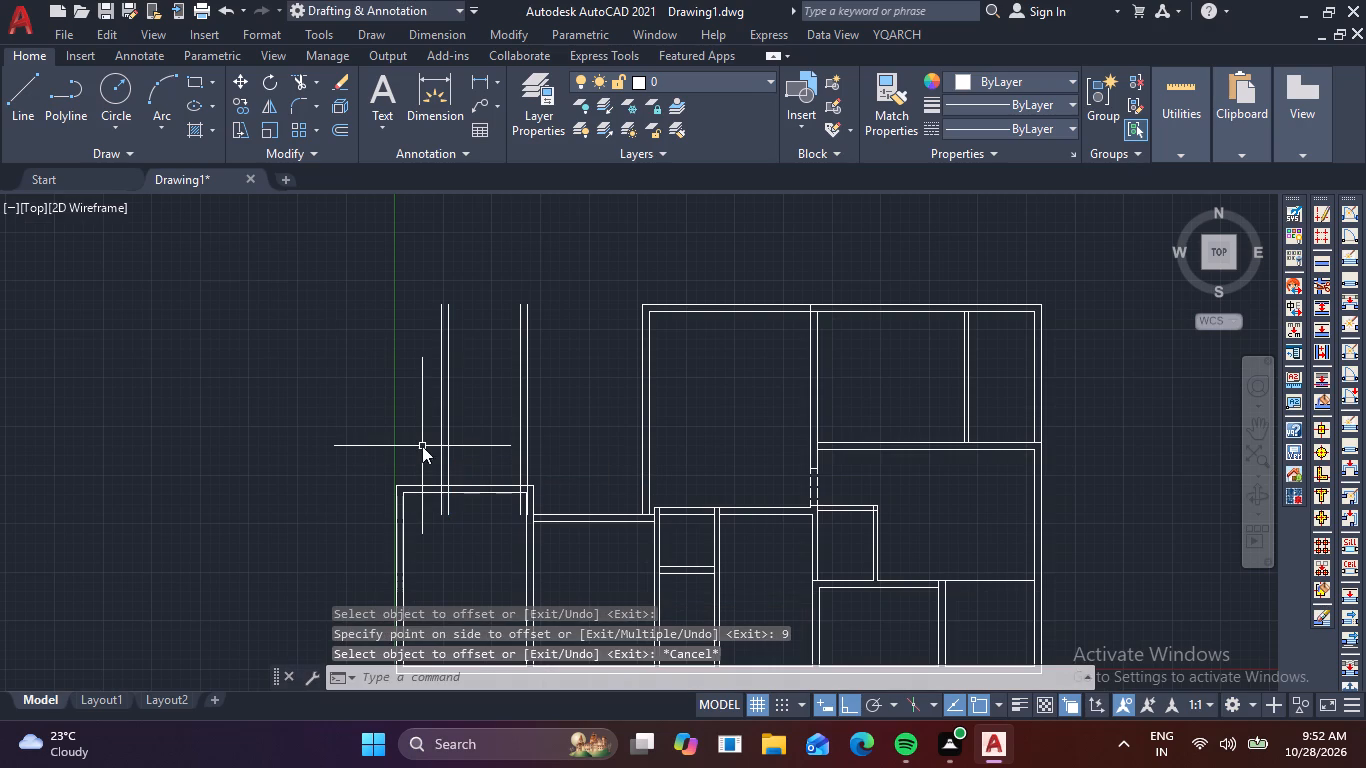
key("space")
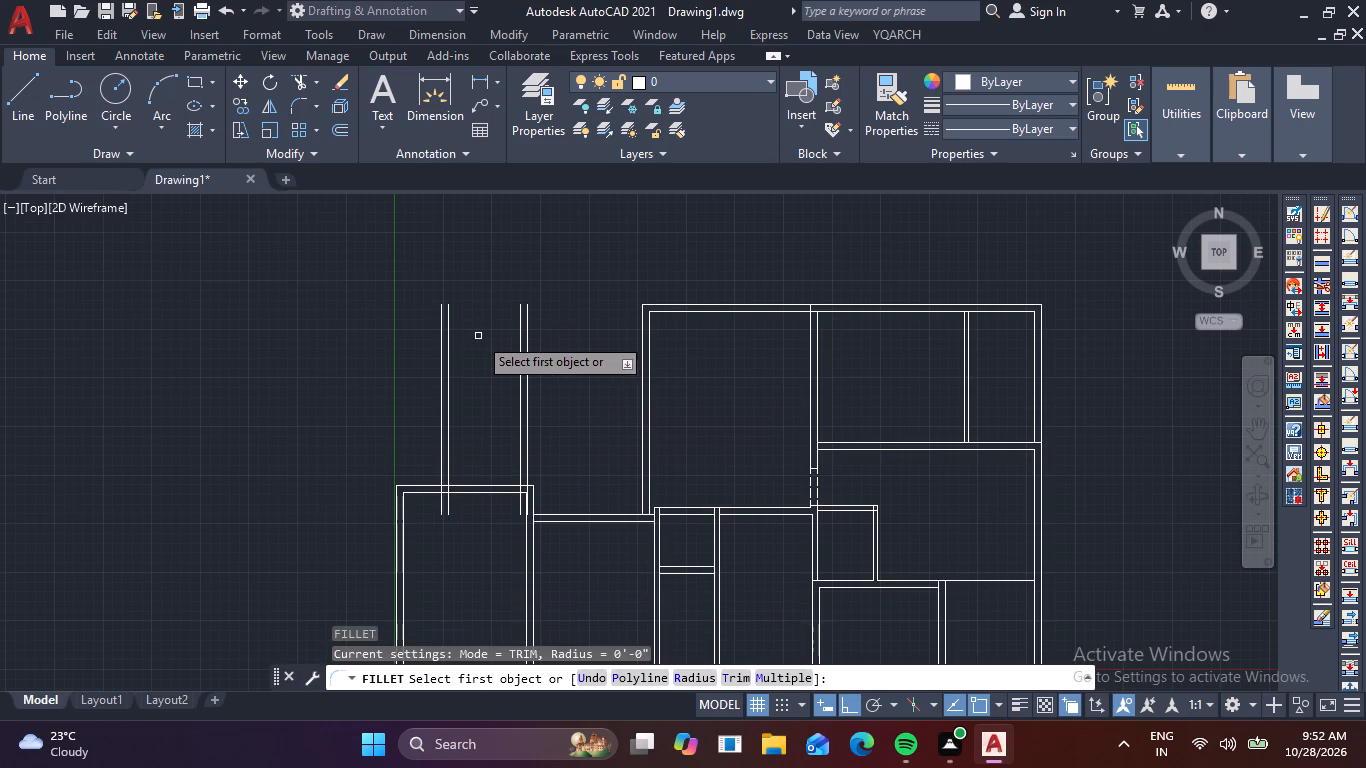
left_click(522, 333)
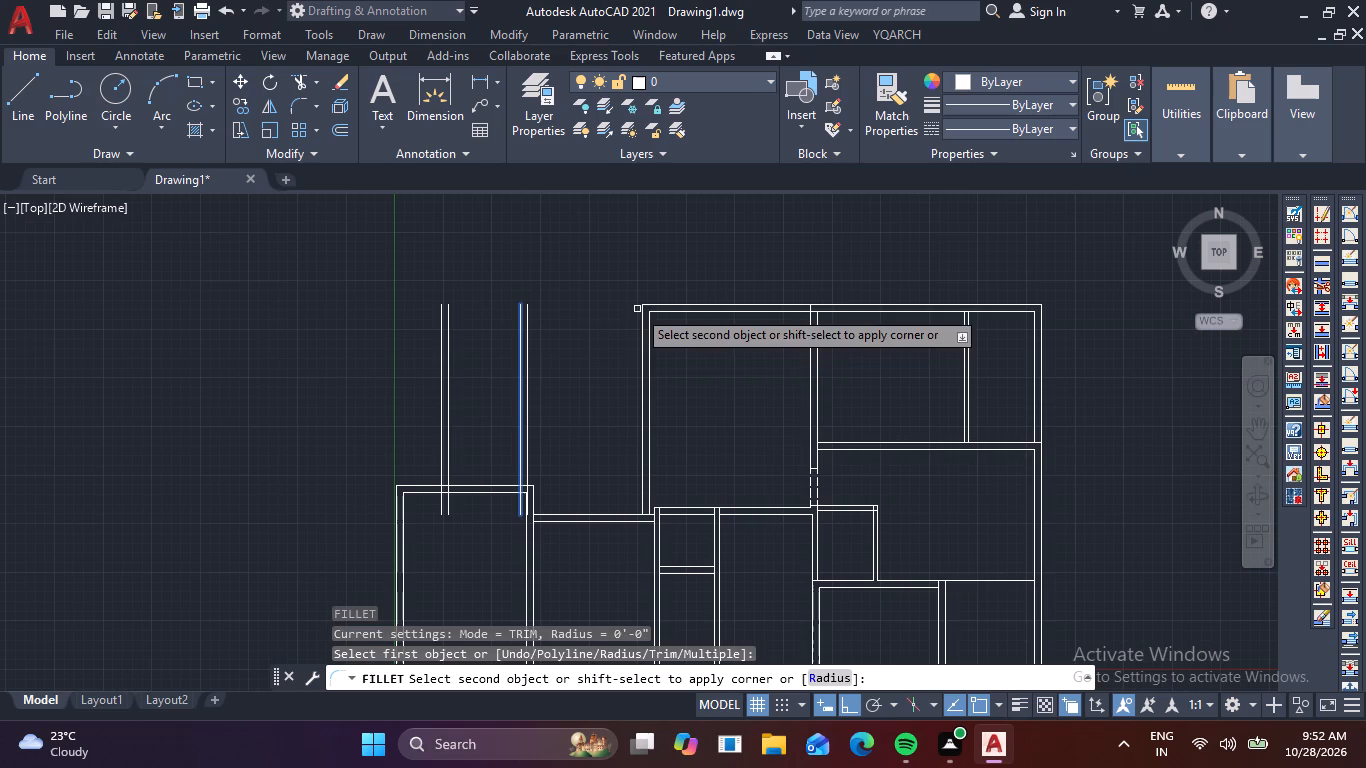
left_click(659, 306)
key("space")
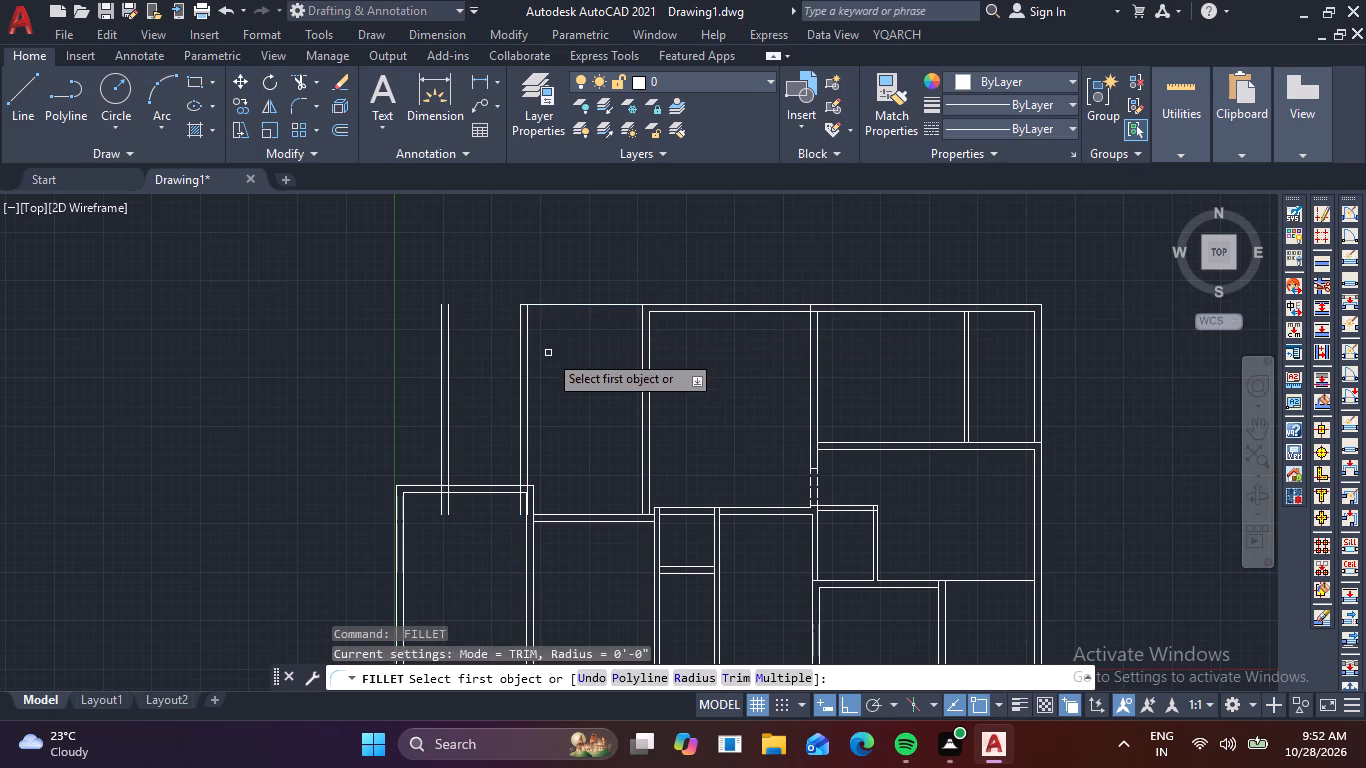
left_click(526, 364)
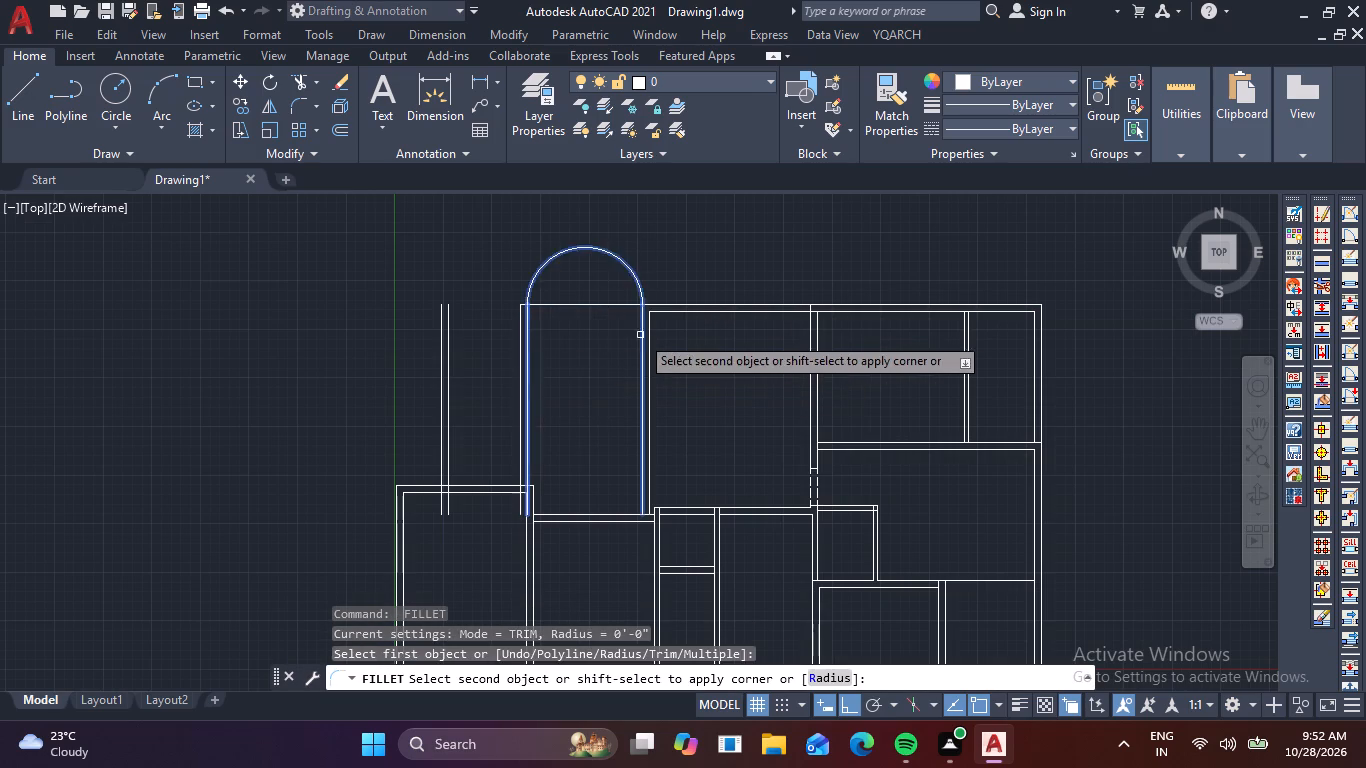
left_click(674, 315)
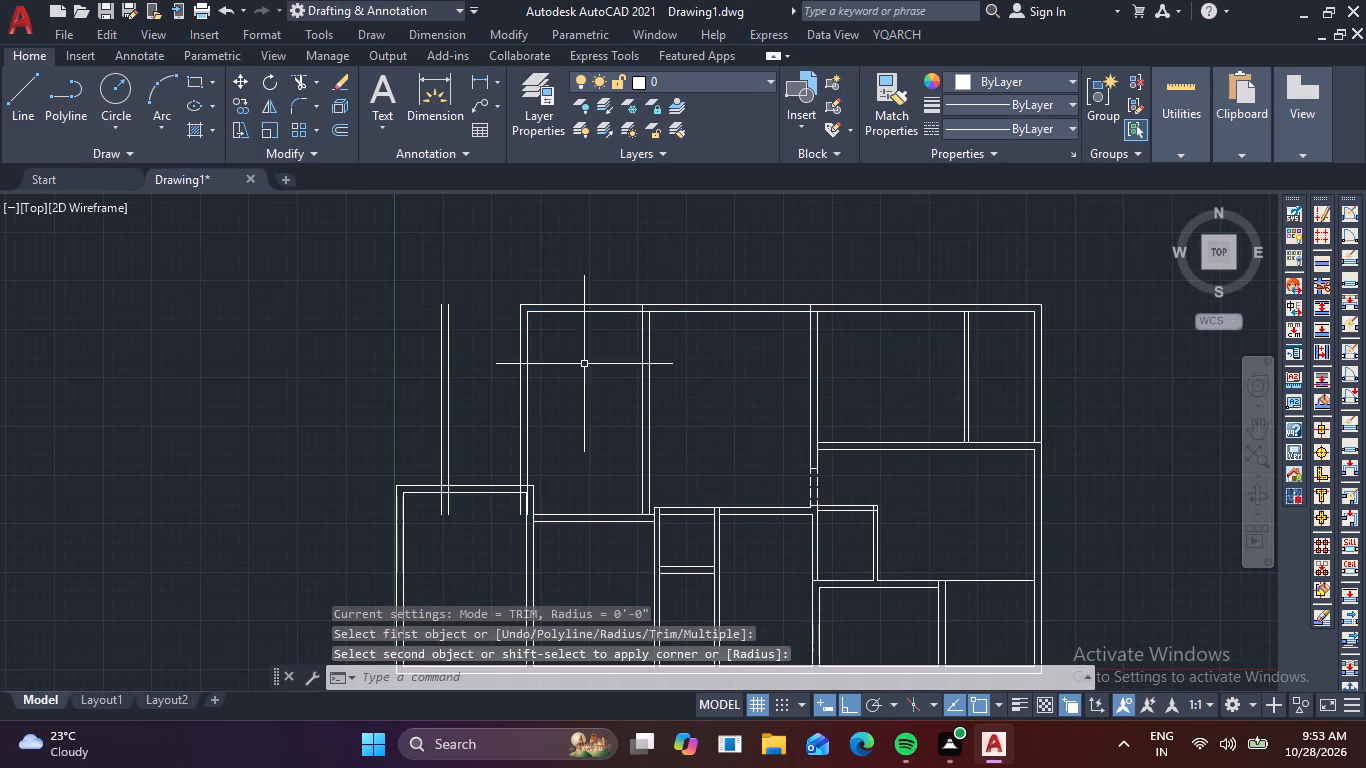
key("Escape")
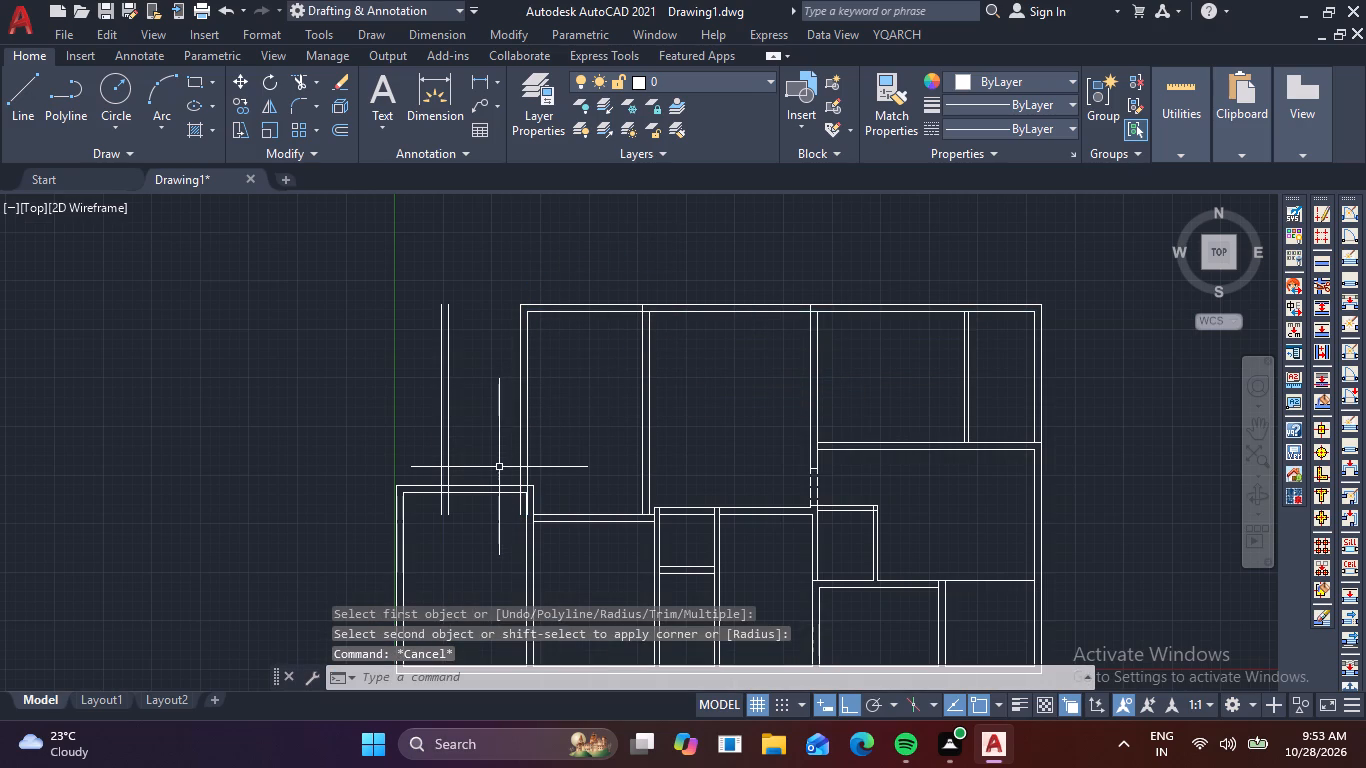
Trim the four vertical wall lines where they run past the outer top line of the lower-left room.
type("tr")
key("space")
scroll(526, 497, "up", 3)
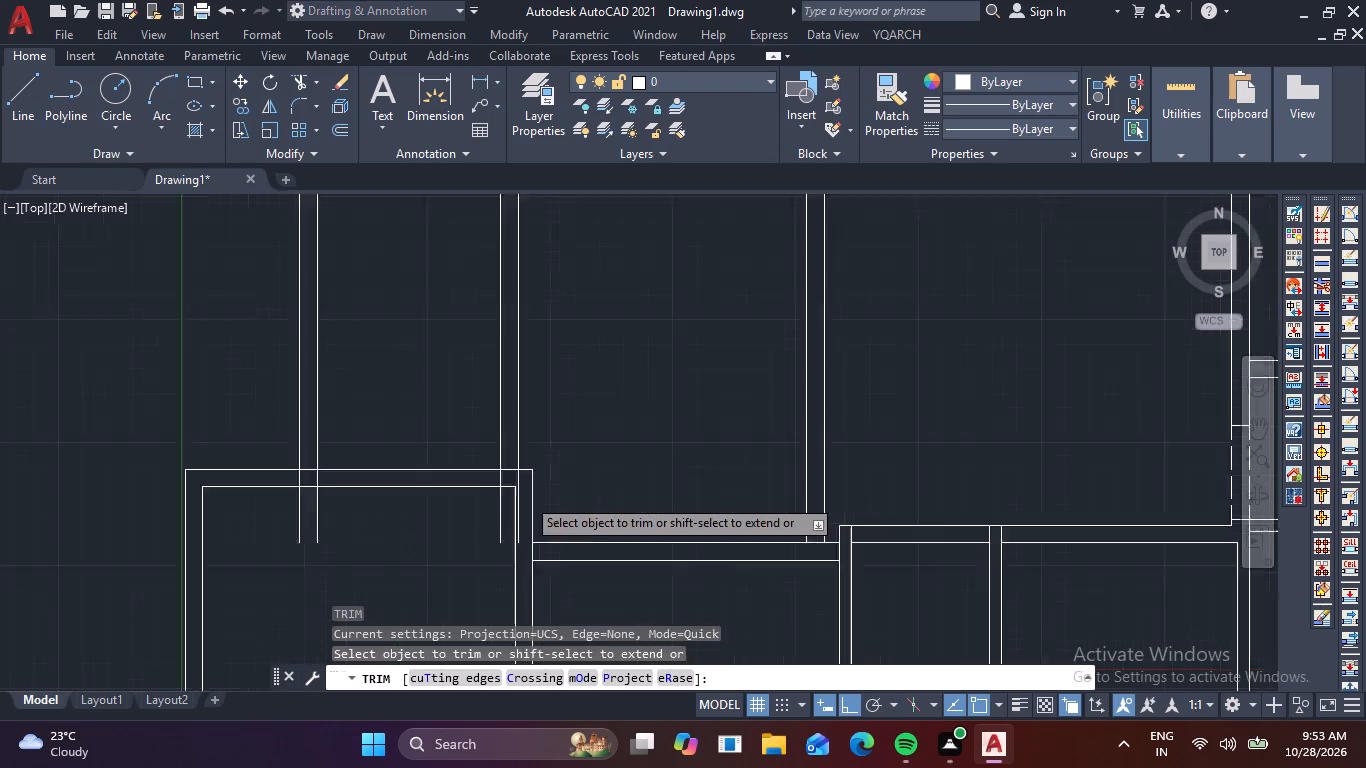
scroll(526, 497, "up", 4)
left_click_drag(164, 313, 402, 354)
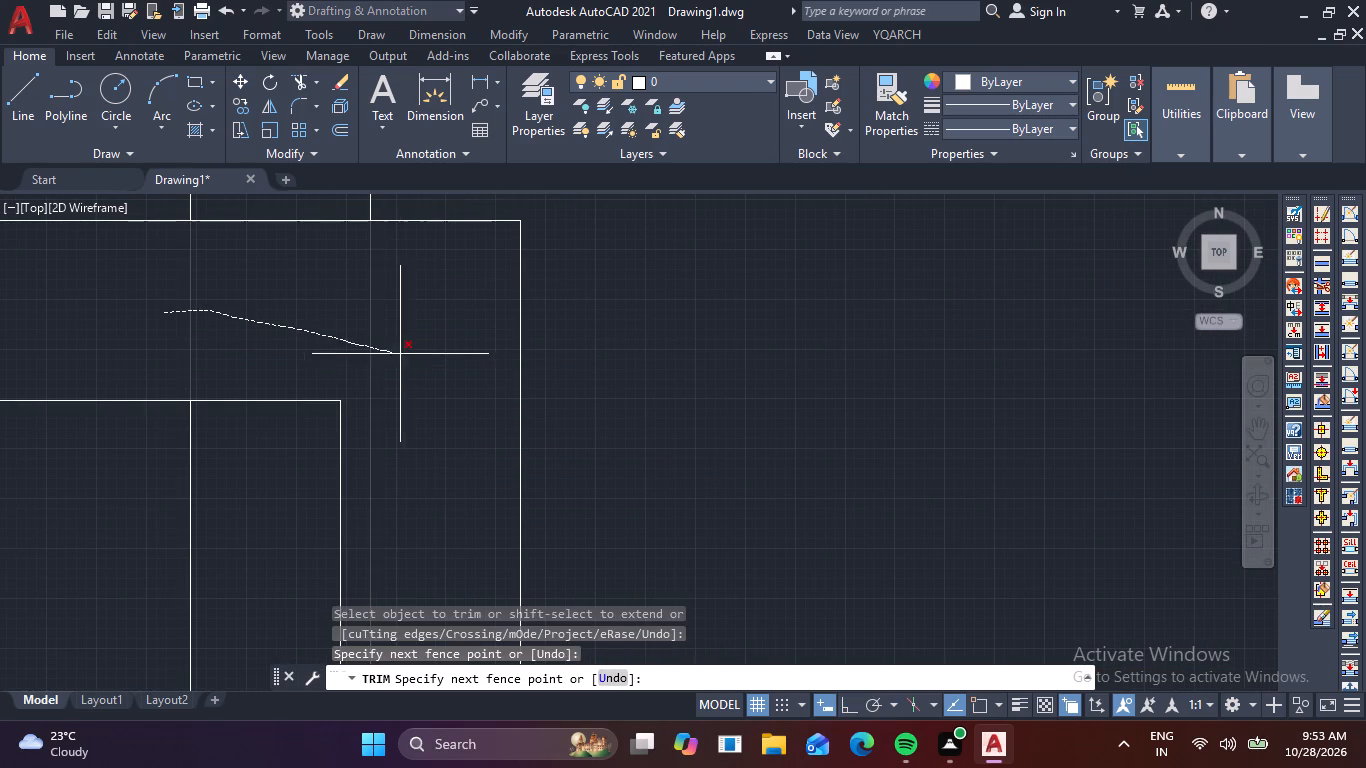
left_click_drag(402, 354, 405, 355)
scroll(356, 415, "down", 5)
left_click(333, 450)
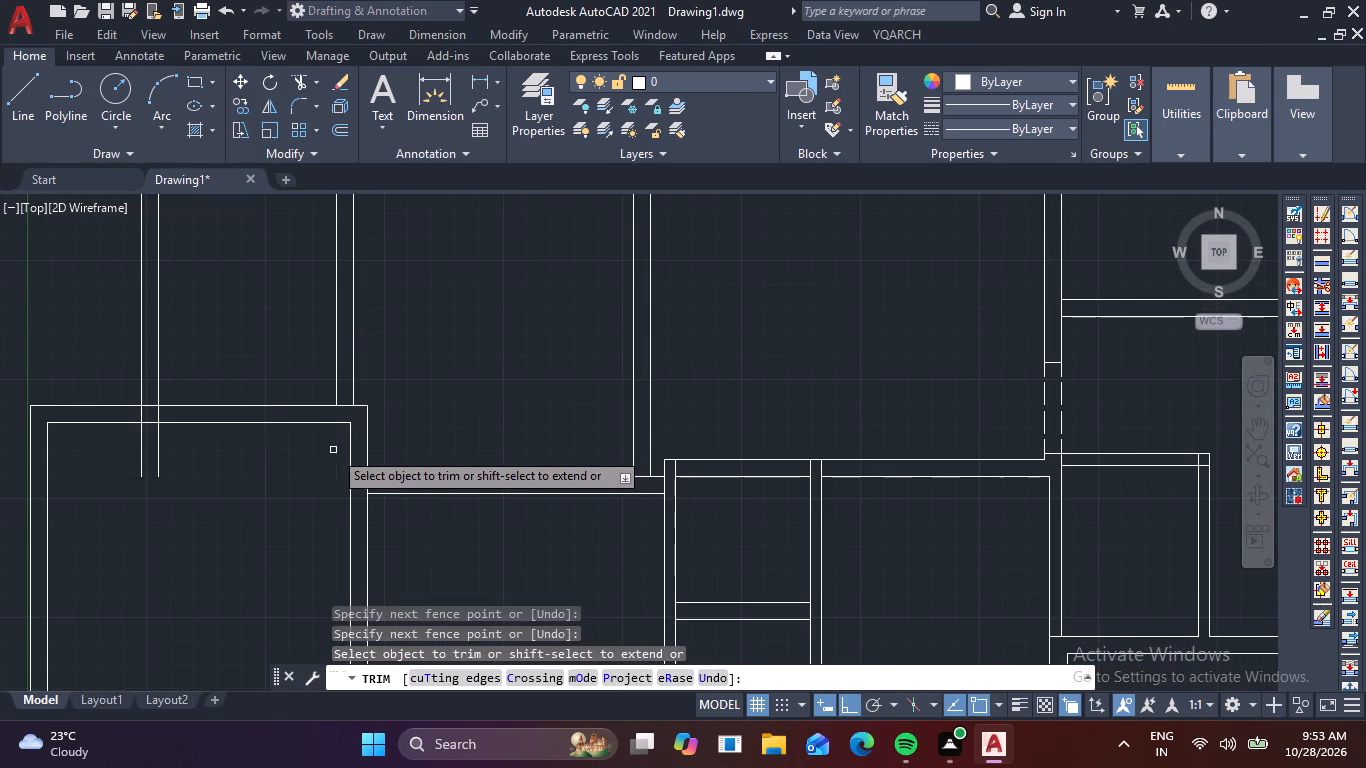
scroll(127, 423, "up", 3)
left_click_drag(135, 390, 288, 400)
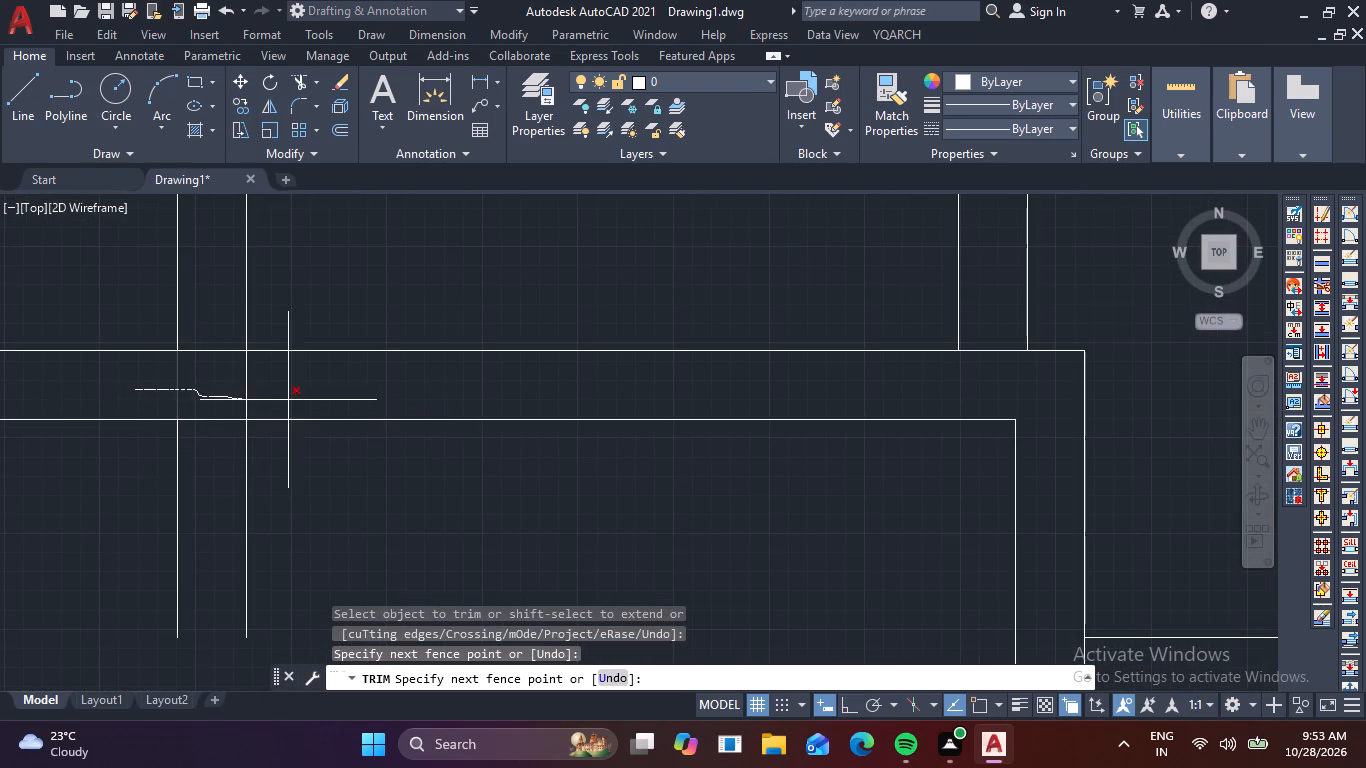
left_click_drag(288, 400, 290, 400)
left_click_drag(102, 479, 292, 492)
key("Escape")
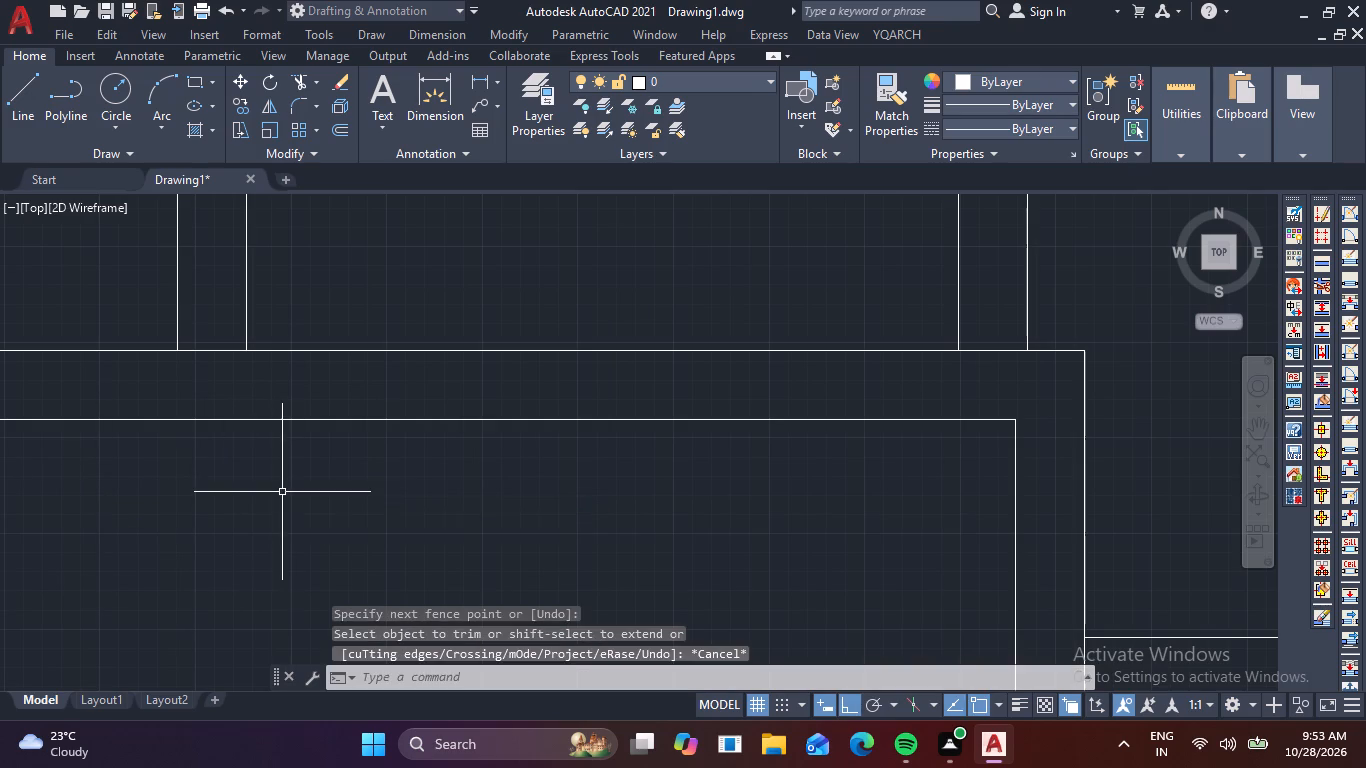
Offset the outer top line of the lower-left room 7' upward.
scroll(282, 492, "down", 4)
middle_click_drag(339, 388, 351, 455)
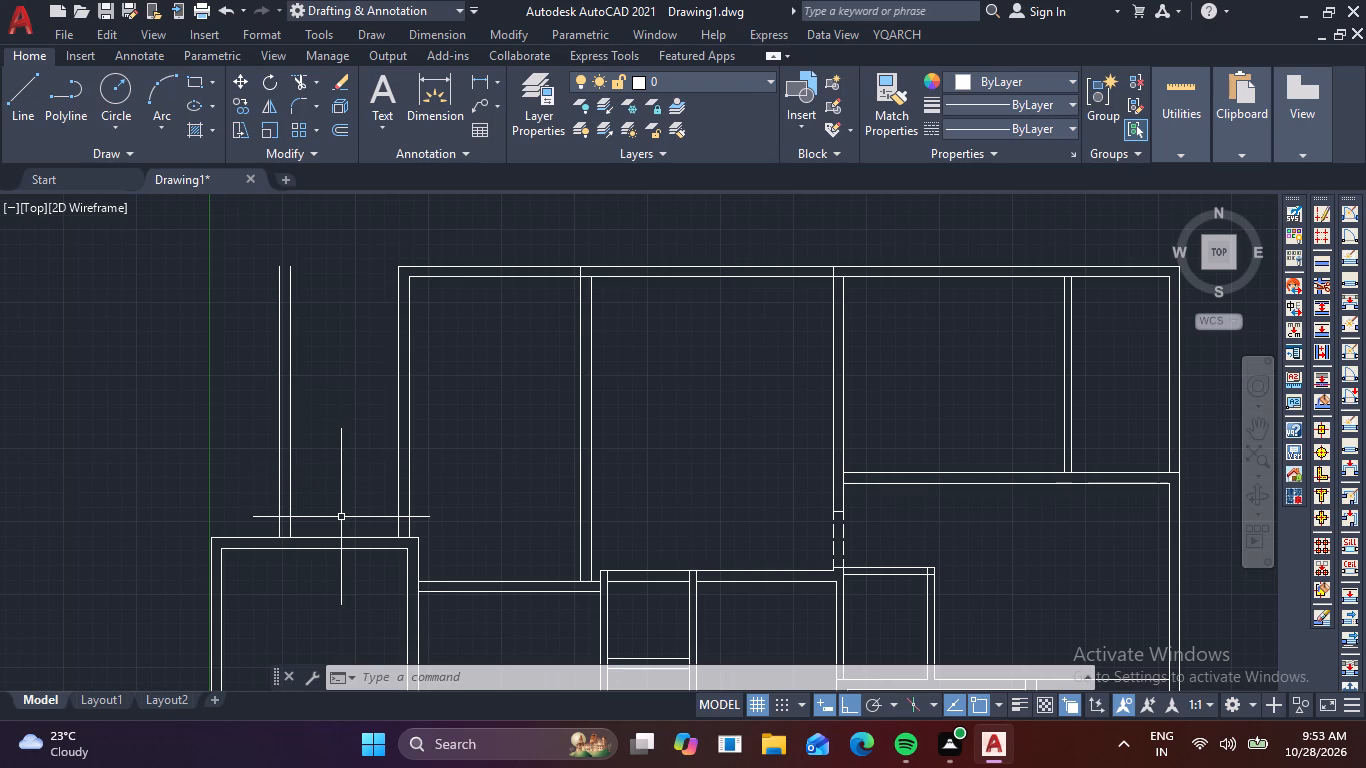
key("o")
key("Return")
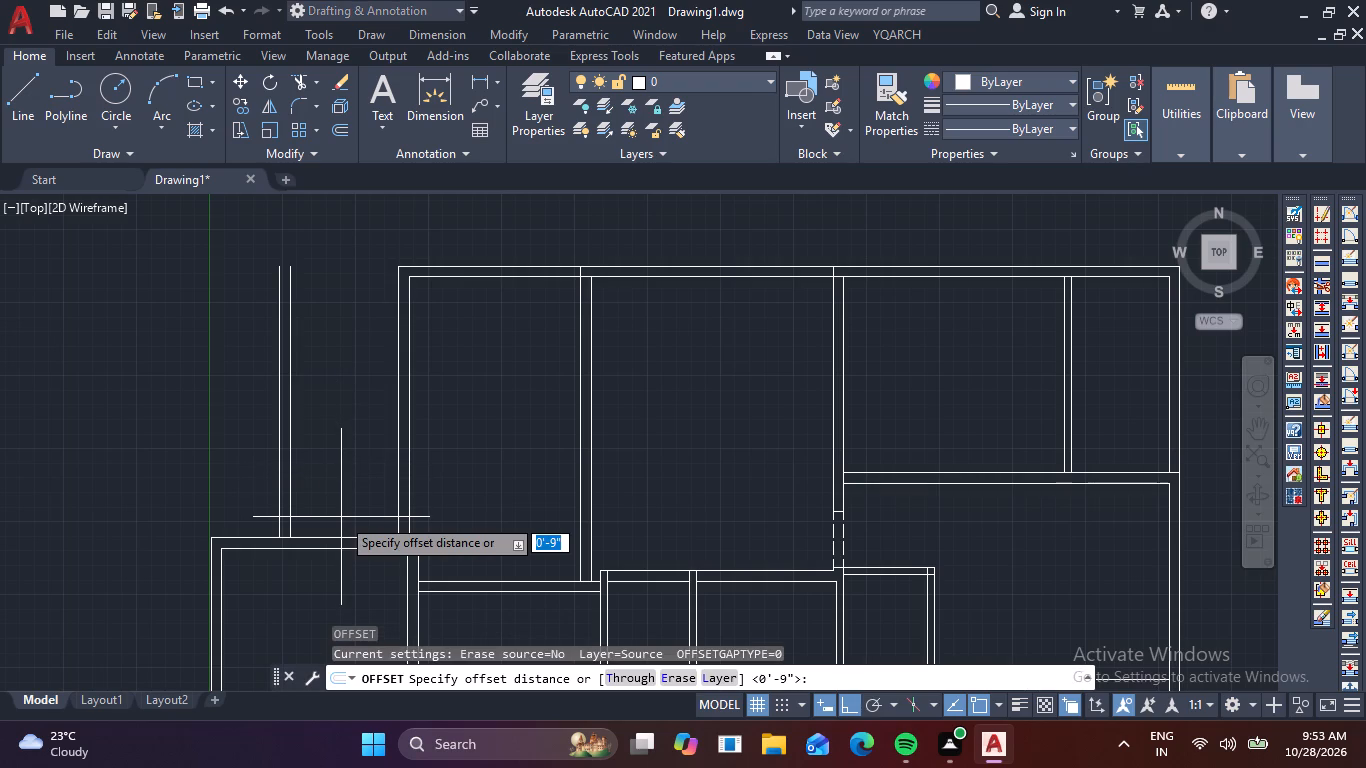
type("7'")
key("Return")
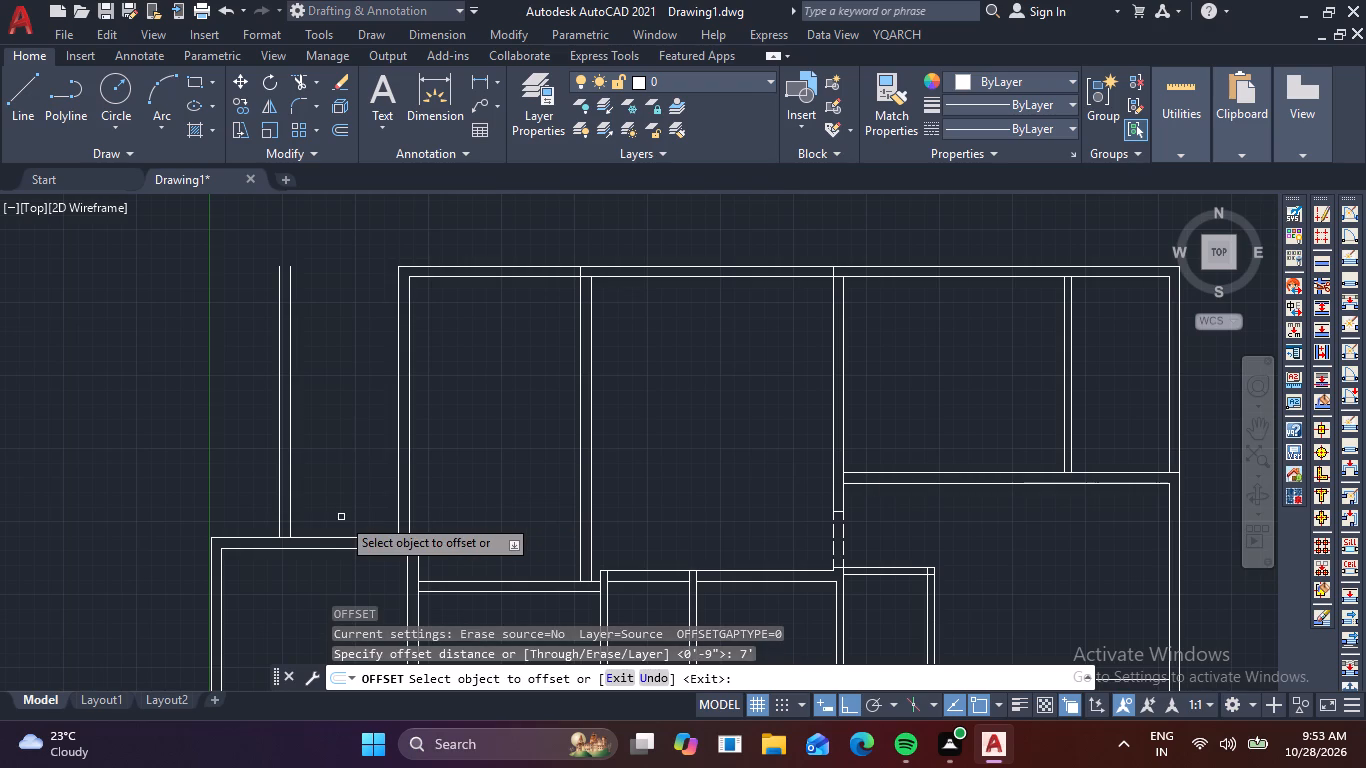
left_click(362, 537)
left_click(389, 472)
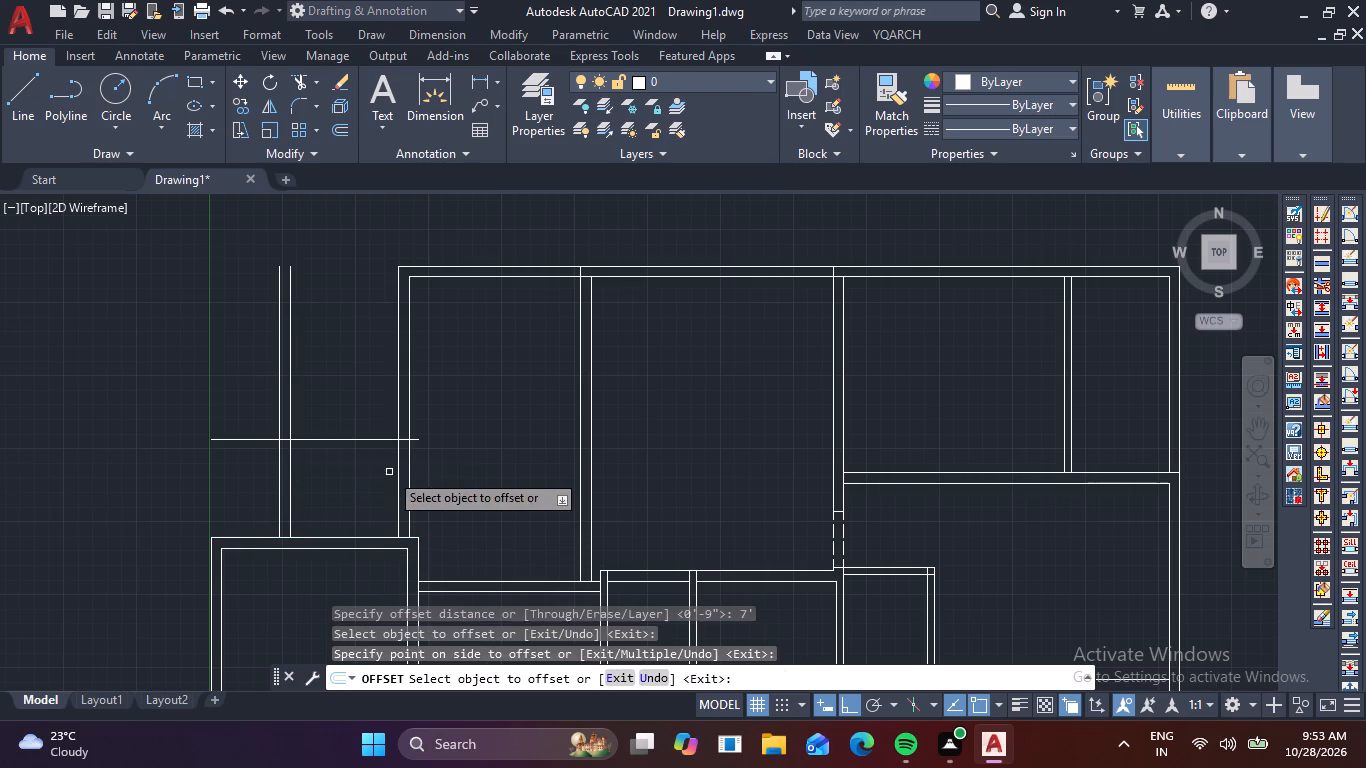
Offset the new horizontal line 9" upward to give the wall its thickness.
left_click(378, 437)
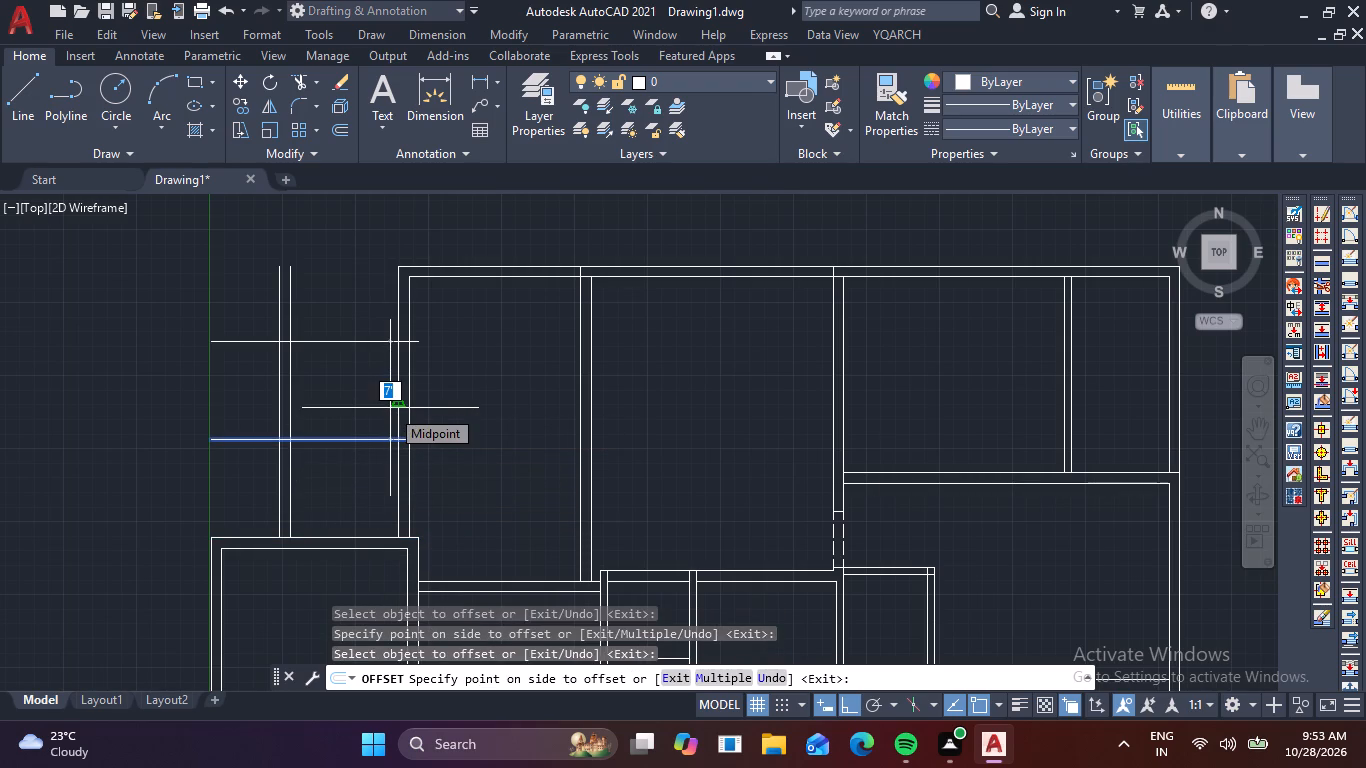
type("9")
key("space")
key("Escape")
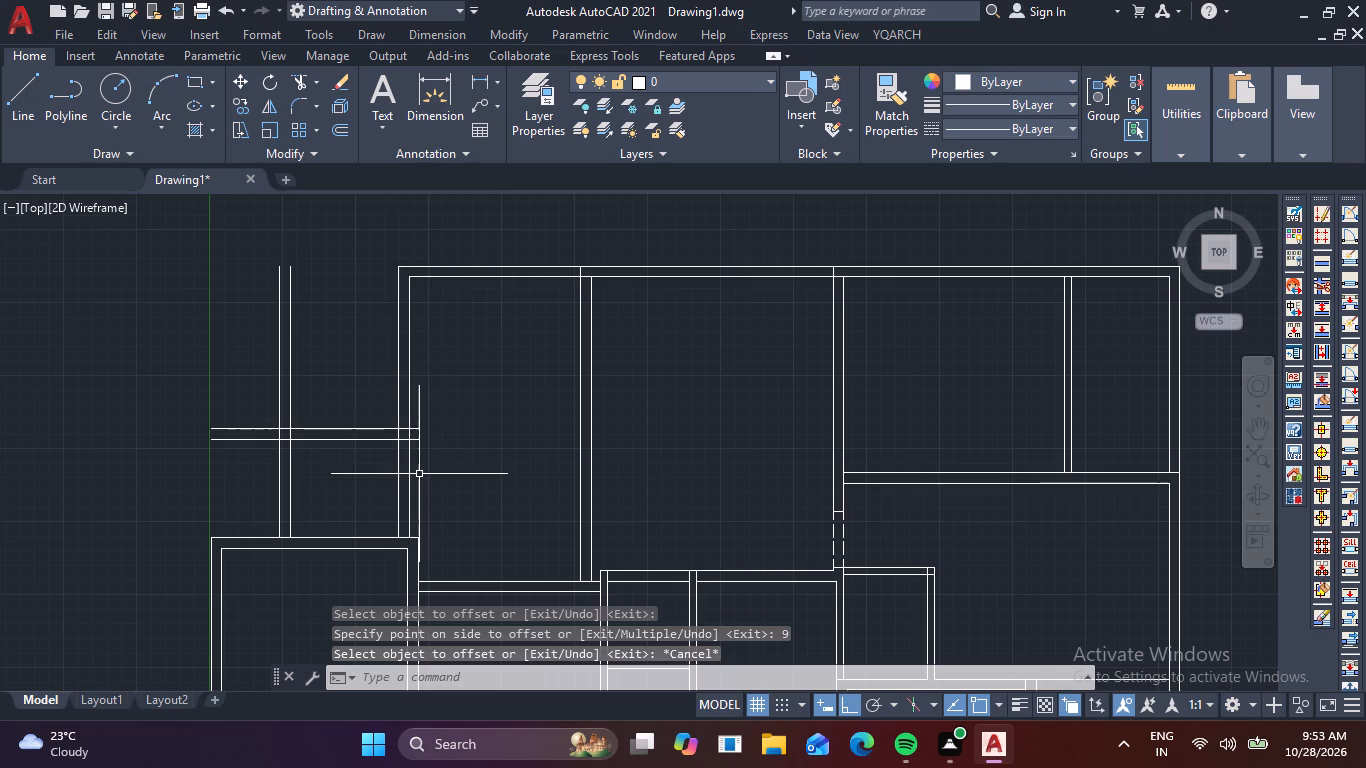
Trim both ends of the new horizontal wall so its lines stop at the inner faces of the small room's side walls.
type("tr")
key("space")
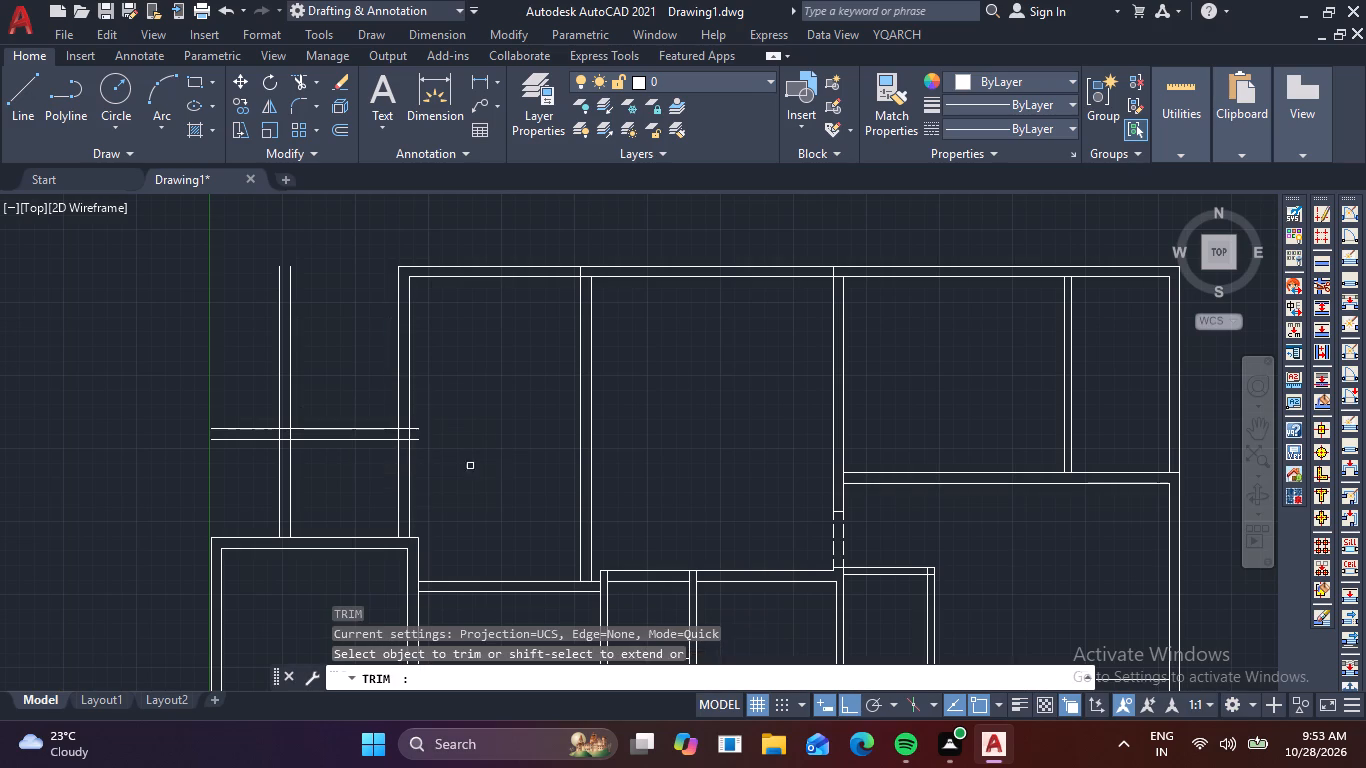
scroll(446, 427, "up", 2)
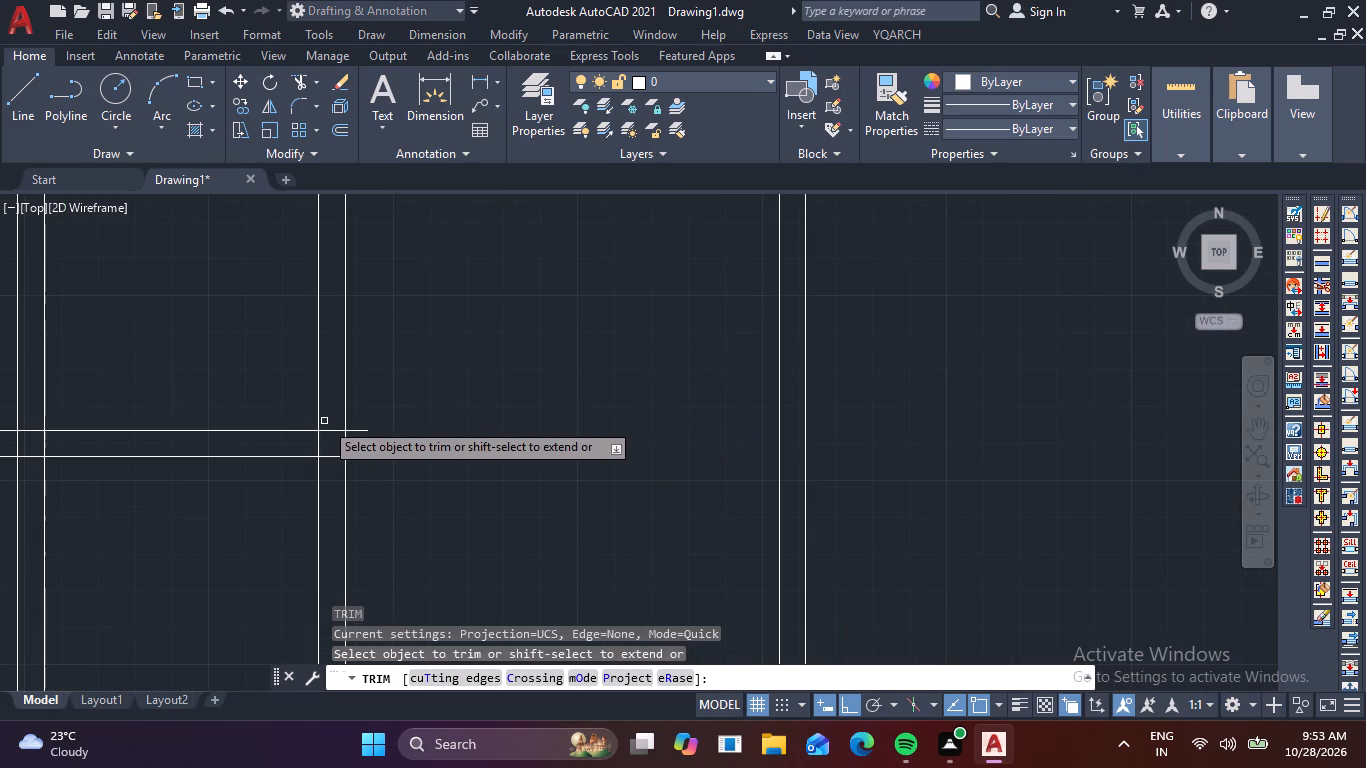
left_click_drag(329, 422, 334, 473)
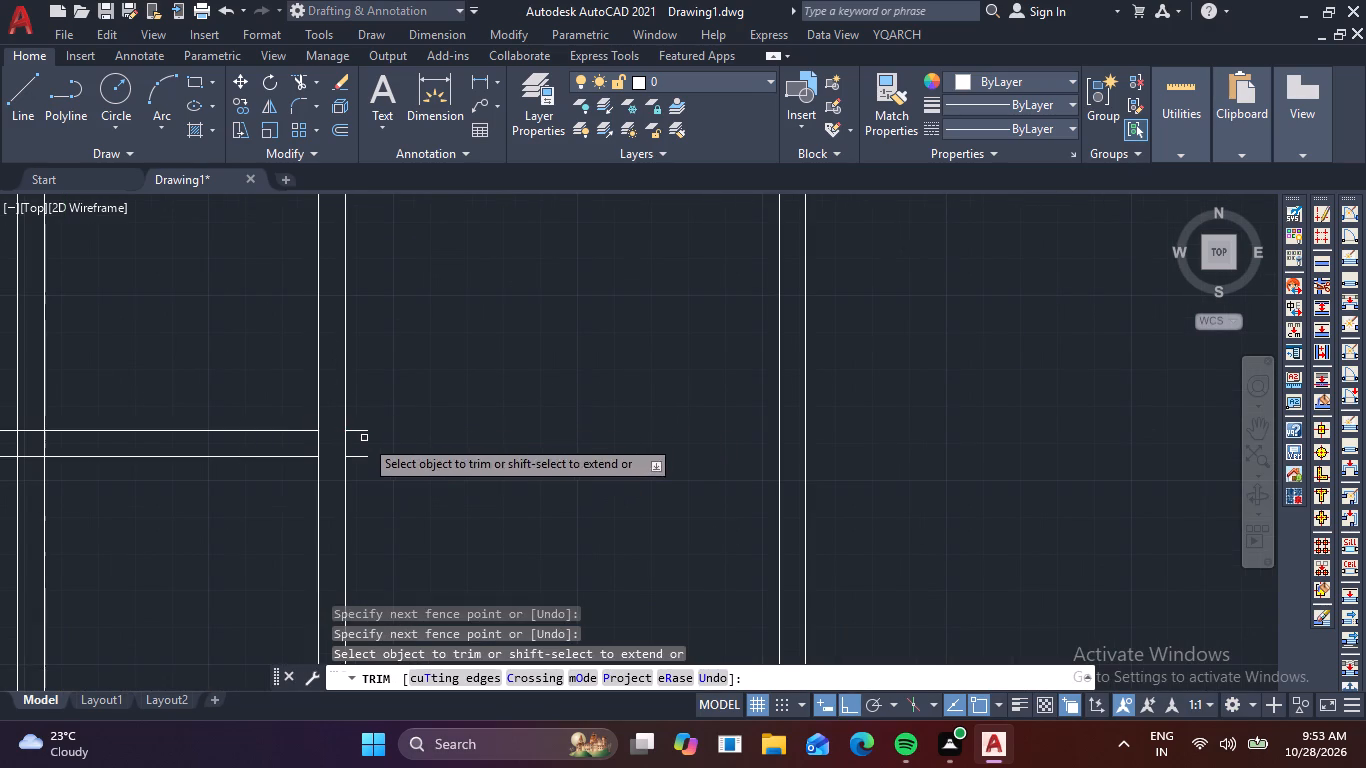
left_click(359, 418)
left_click(355, 478)
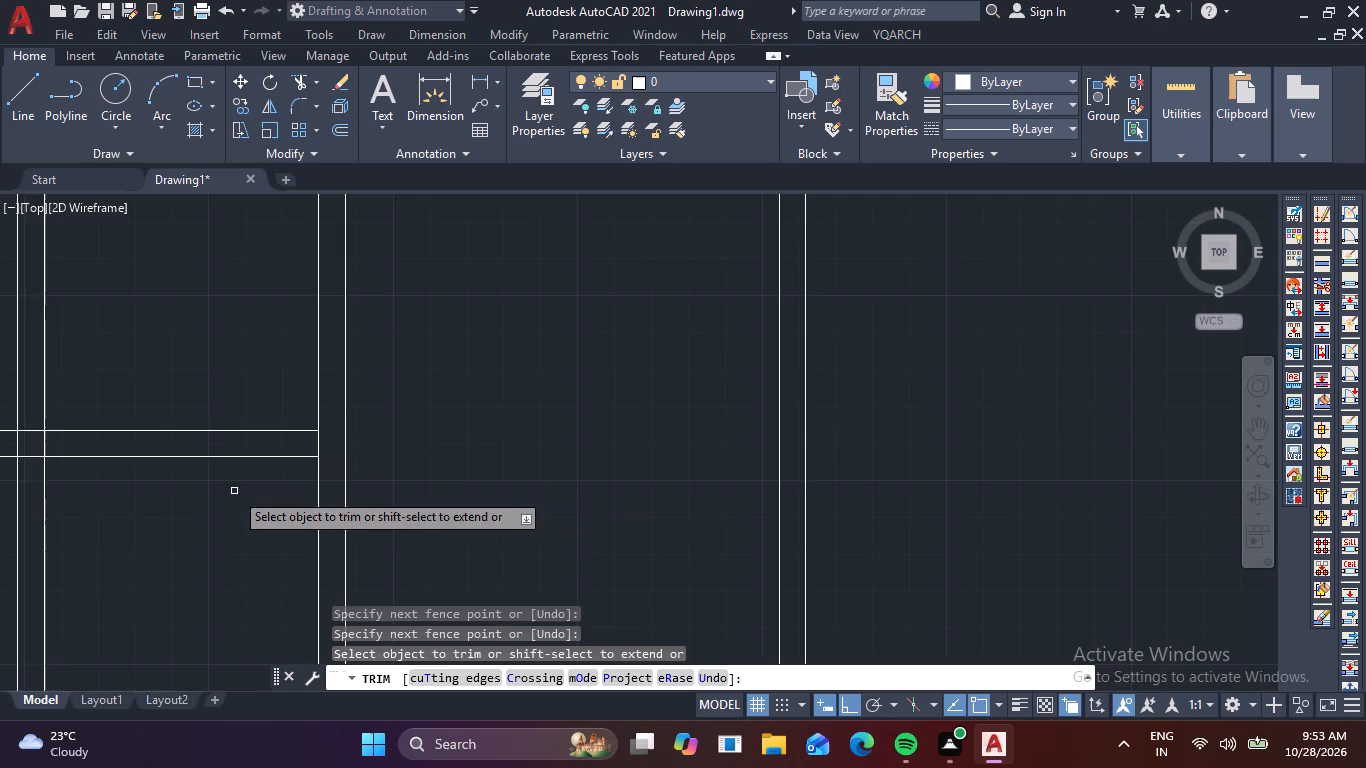
scroll(222, 496, "down", 1)
middle_click_drag(174, 513, 319, 510)
left_click(185, 422)
left_click(157, 510)
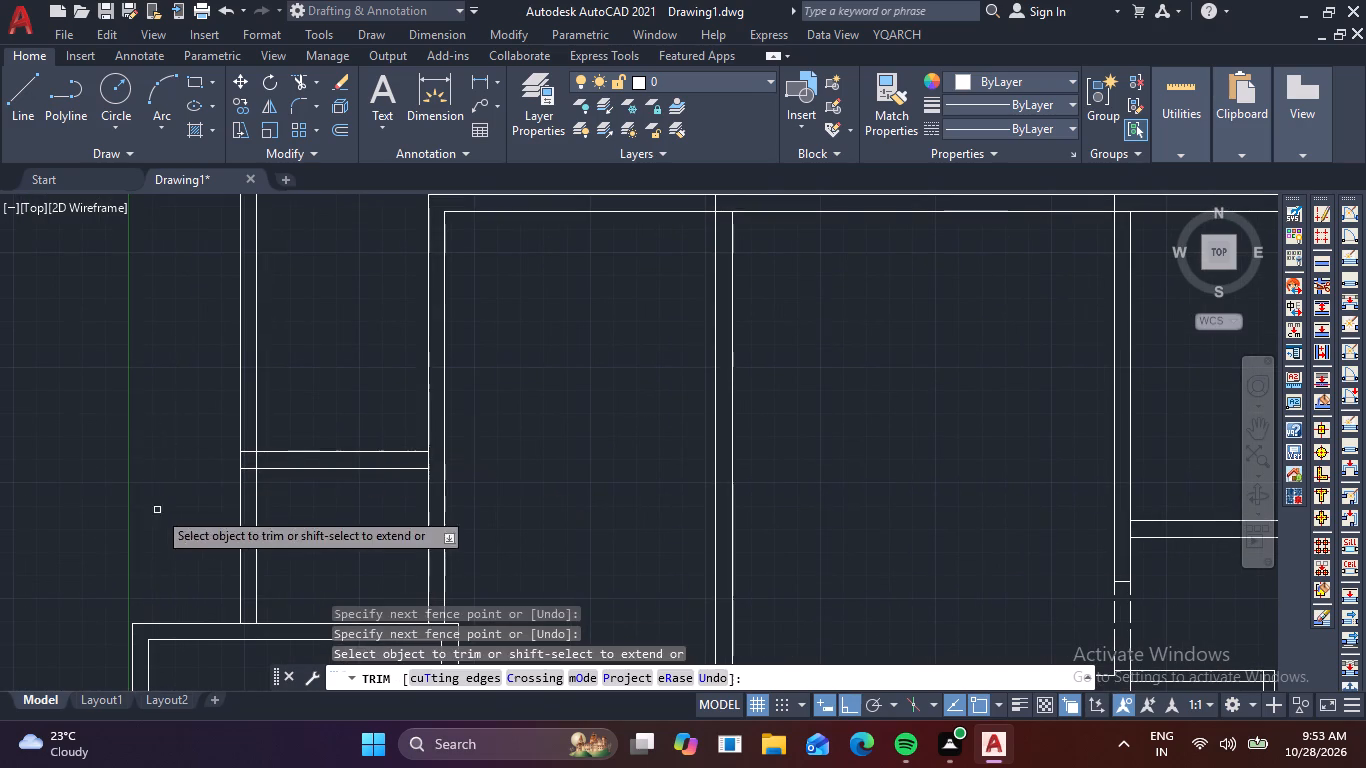
scroll(239, 454, "up", 3)
left_click_drag(265, 429, 267, 440)
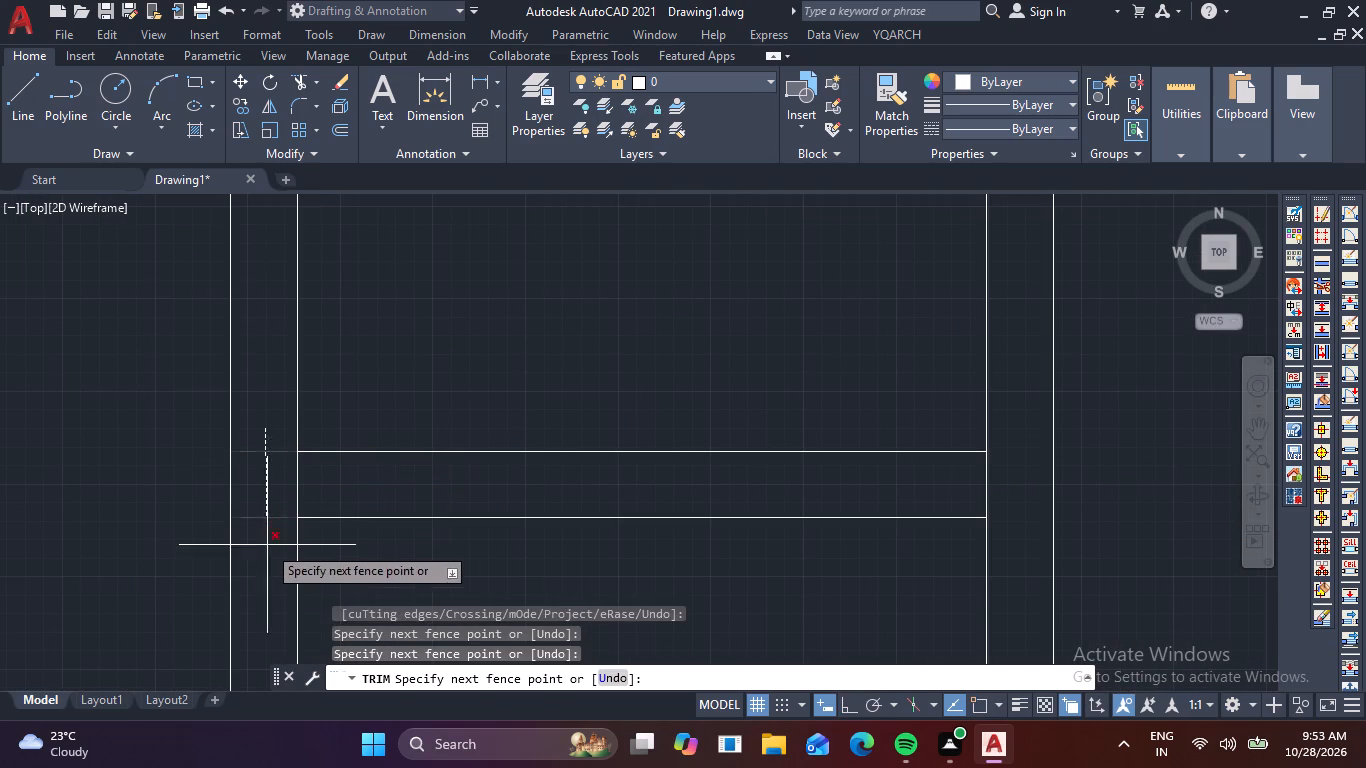
left_click(267, 545)
key("Escape")
Extend the small room's upper wall line to the leftmost line and trim the excess vertical lines to form the corner.
scroll(264, 545, "down", 3)
scroll(371, 528, "down", 1)
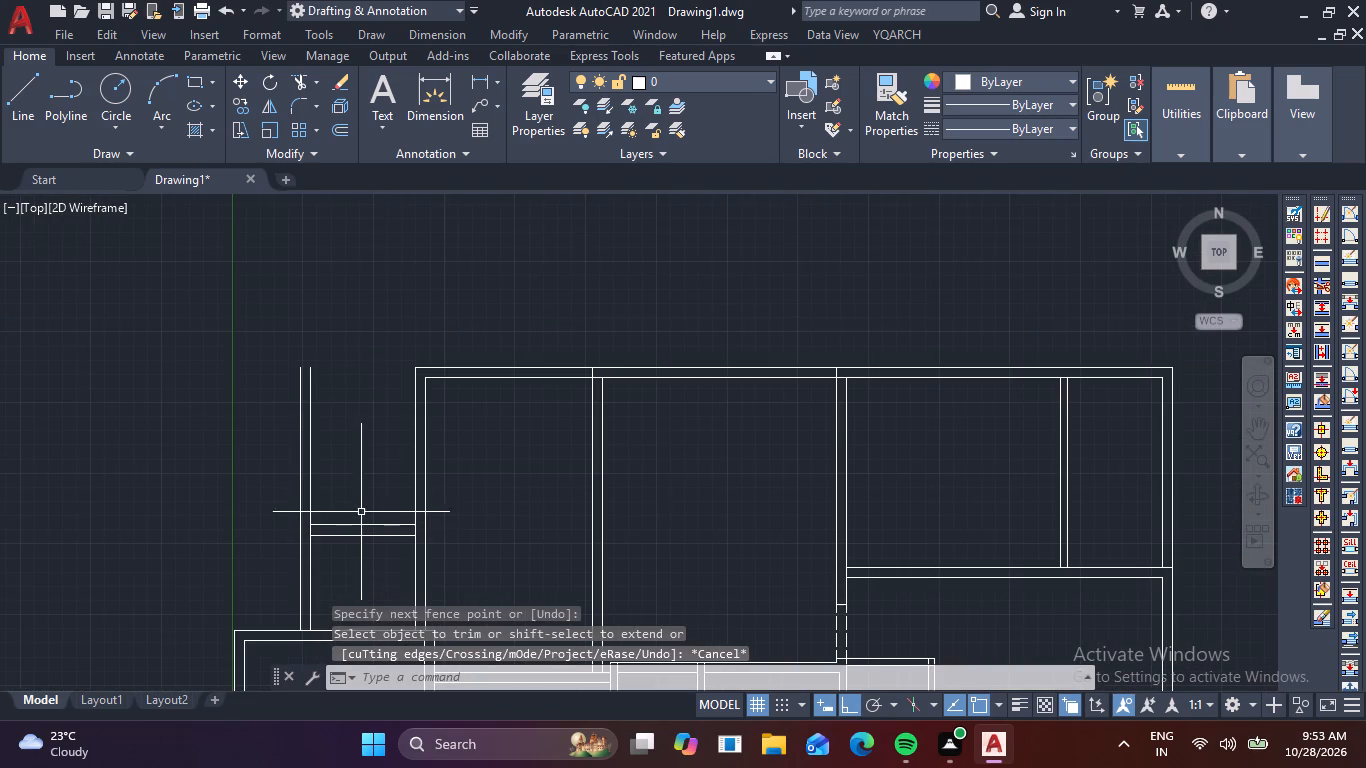
scroll(354, 509, "up", 1)
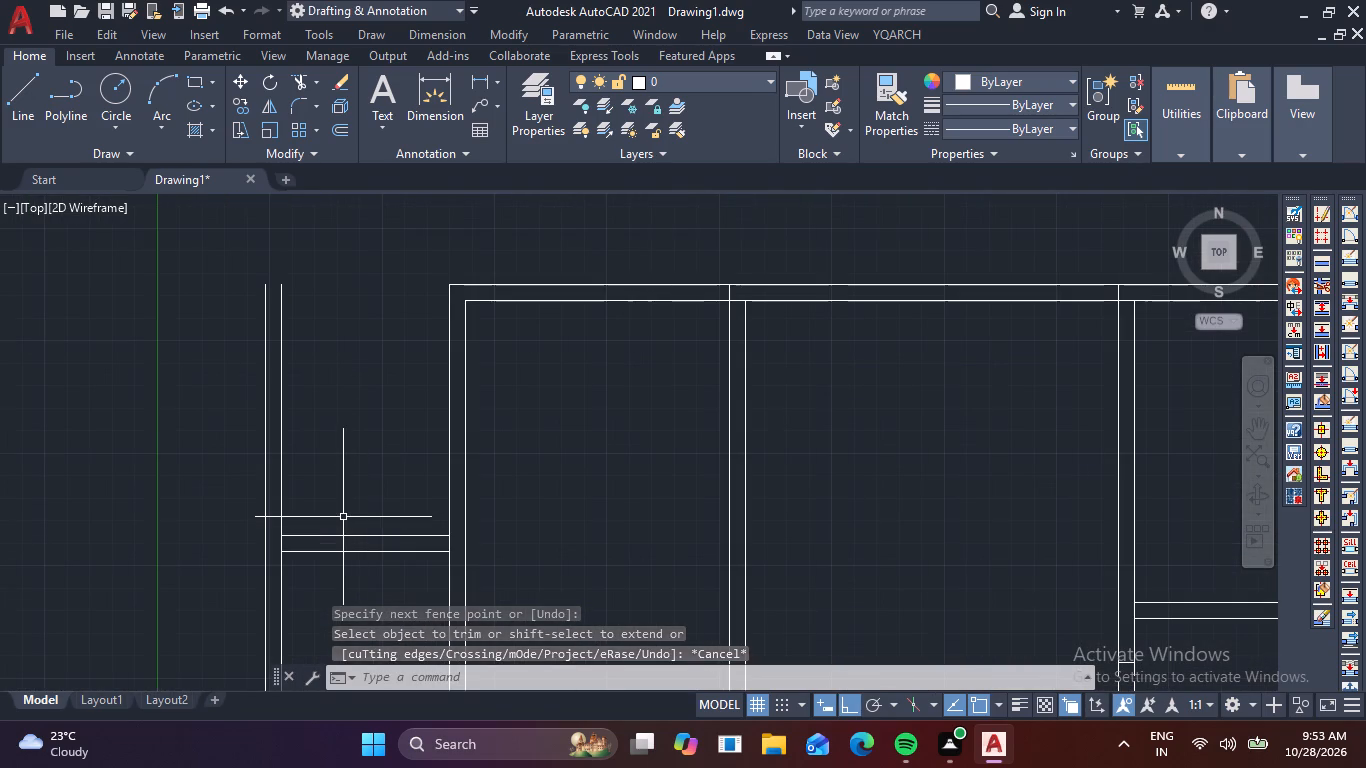
key("space")
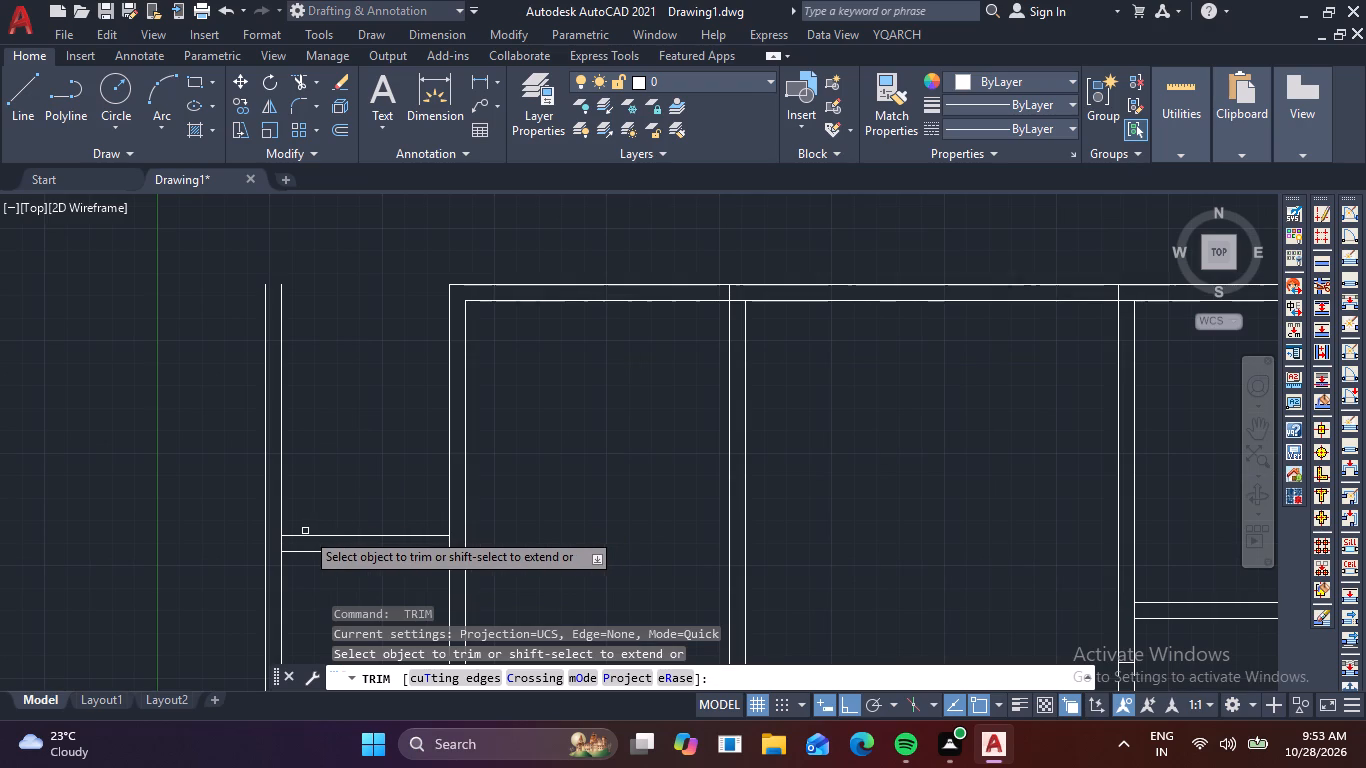
left_click(297, 535, "shift")
left_click_drag(355, 501, 237, 471)
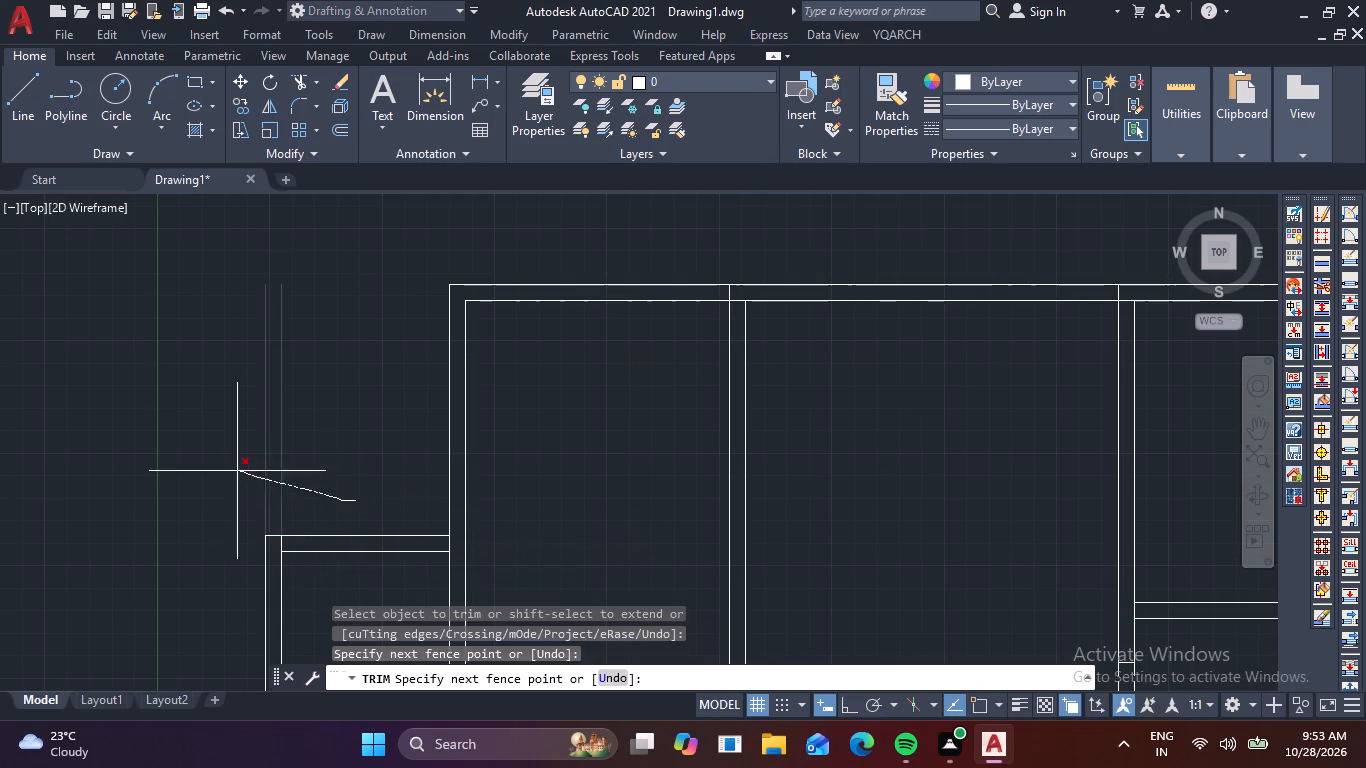
left_click_drag(237, 471, 236, 470)
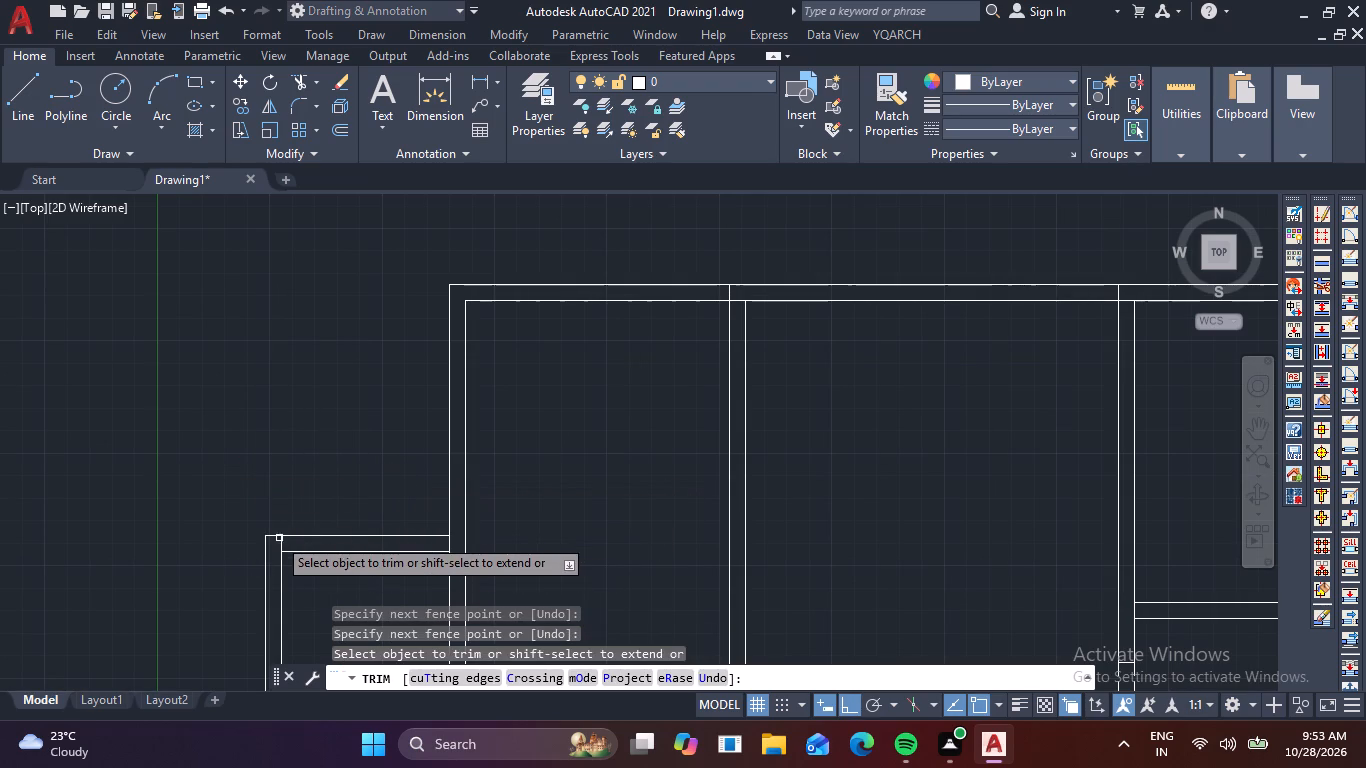
left_click(280, 544)
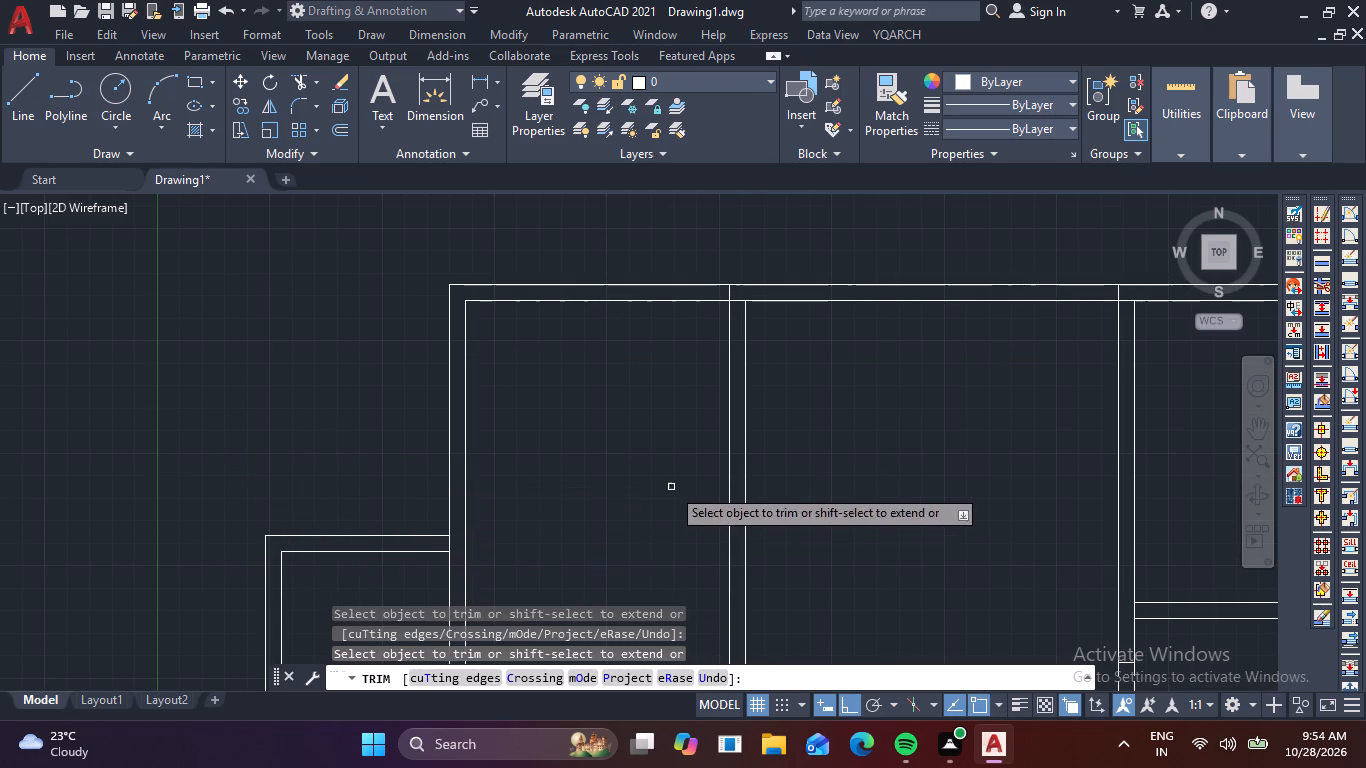
key("Escape")
Open the layer properties and add a new layer named DOOR.
scroll(647, 487, "down", 1)
middle_click_drag(639, 501, 636, 375)
middle_click(636, 375)
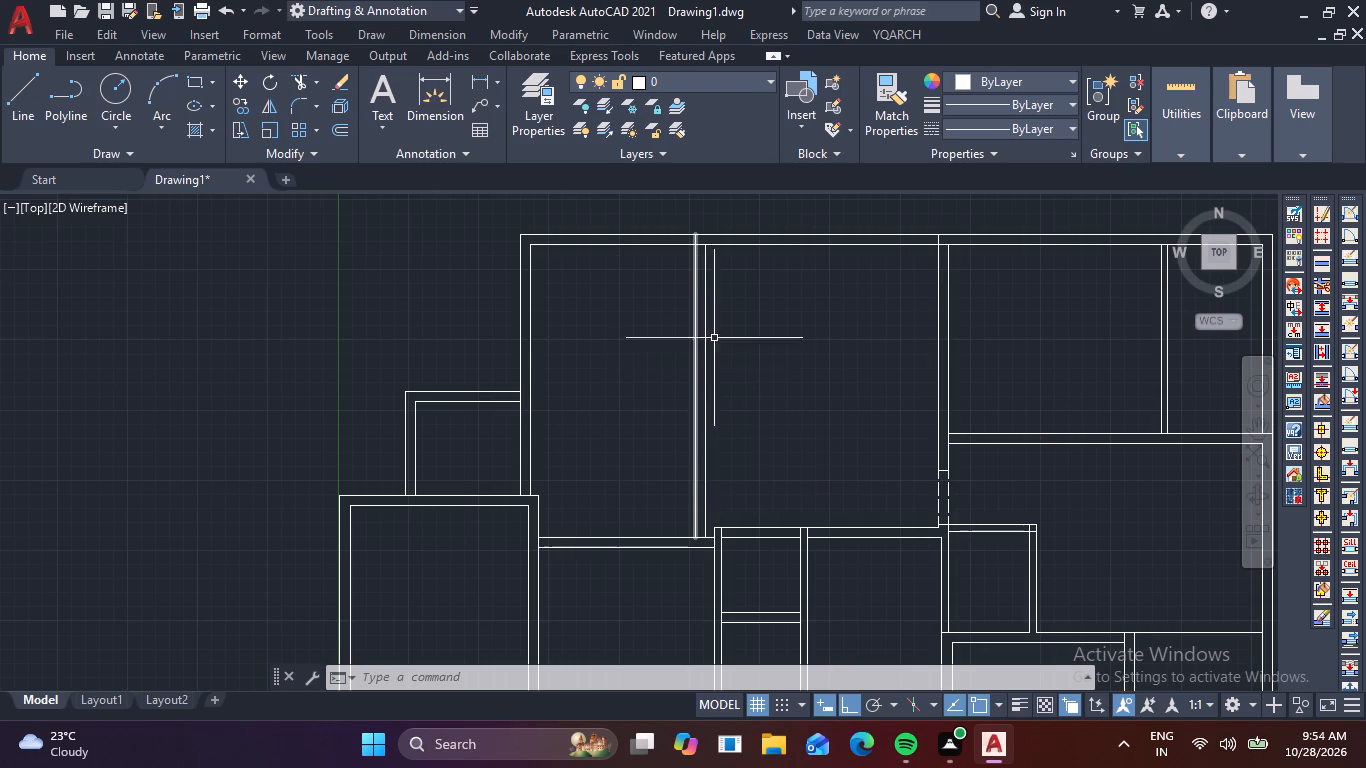
double_click(521, 94)
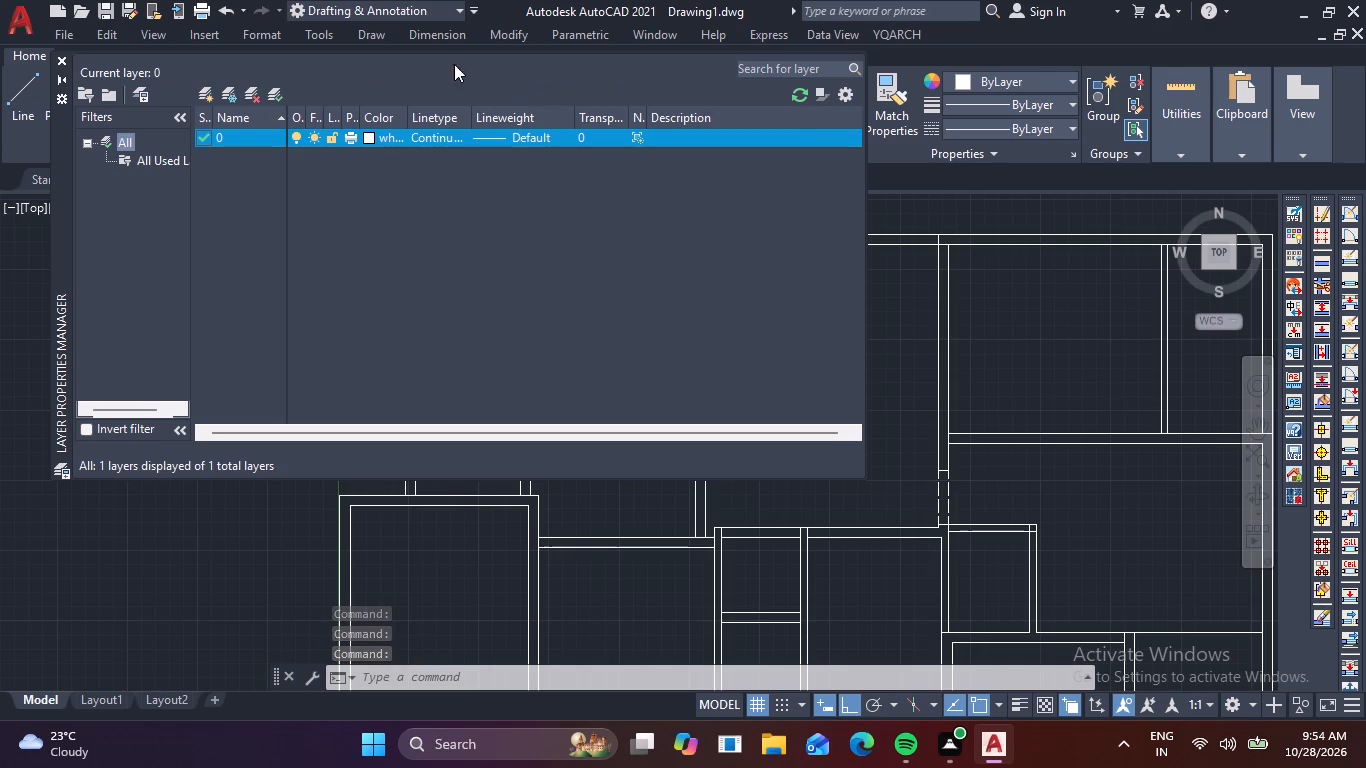
left_click(262, 128)
left_click(263, 136)
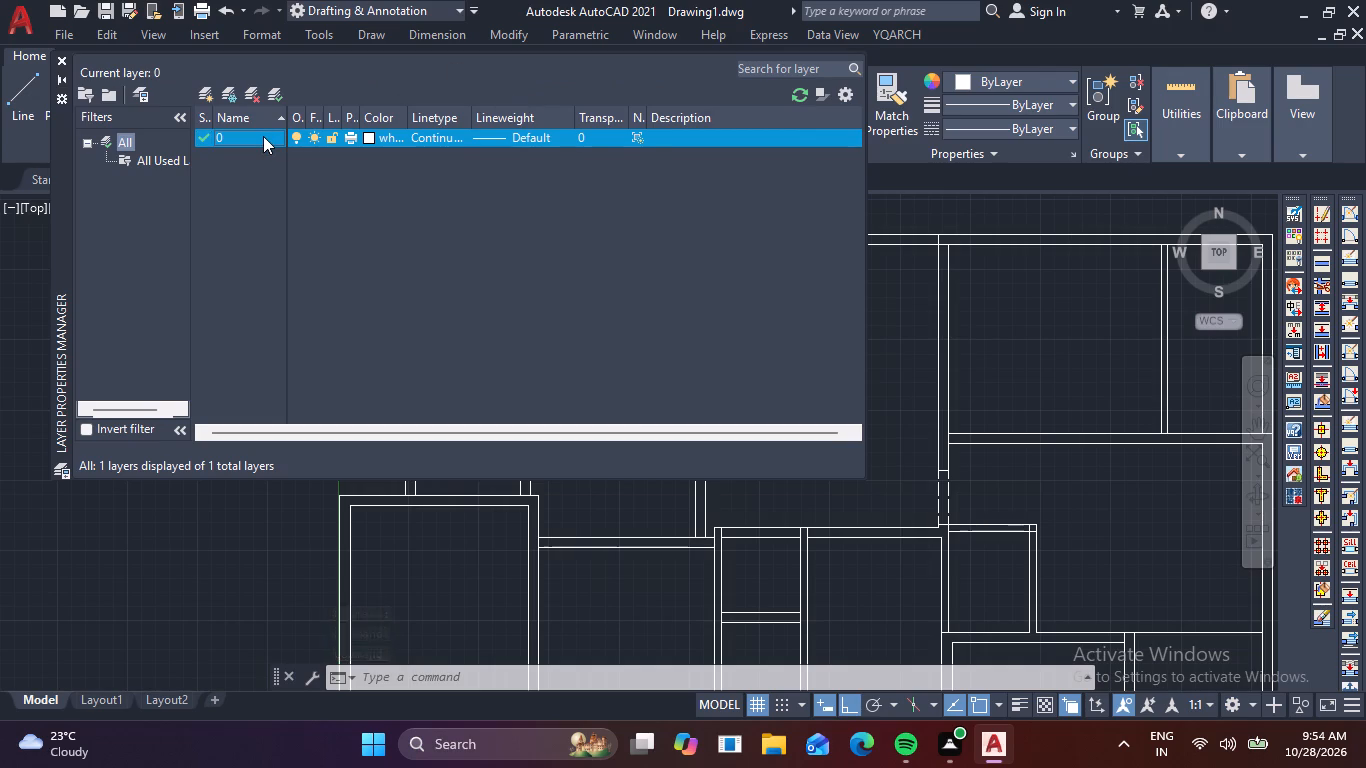
key("Return")
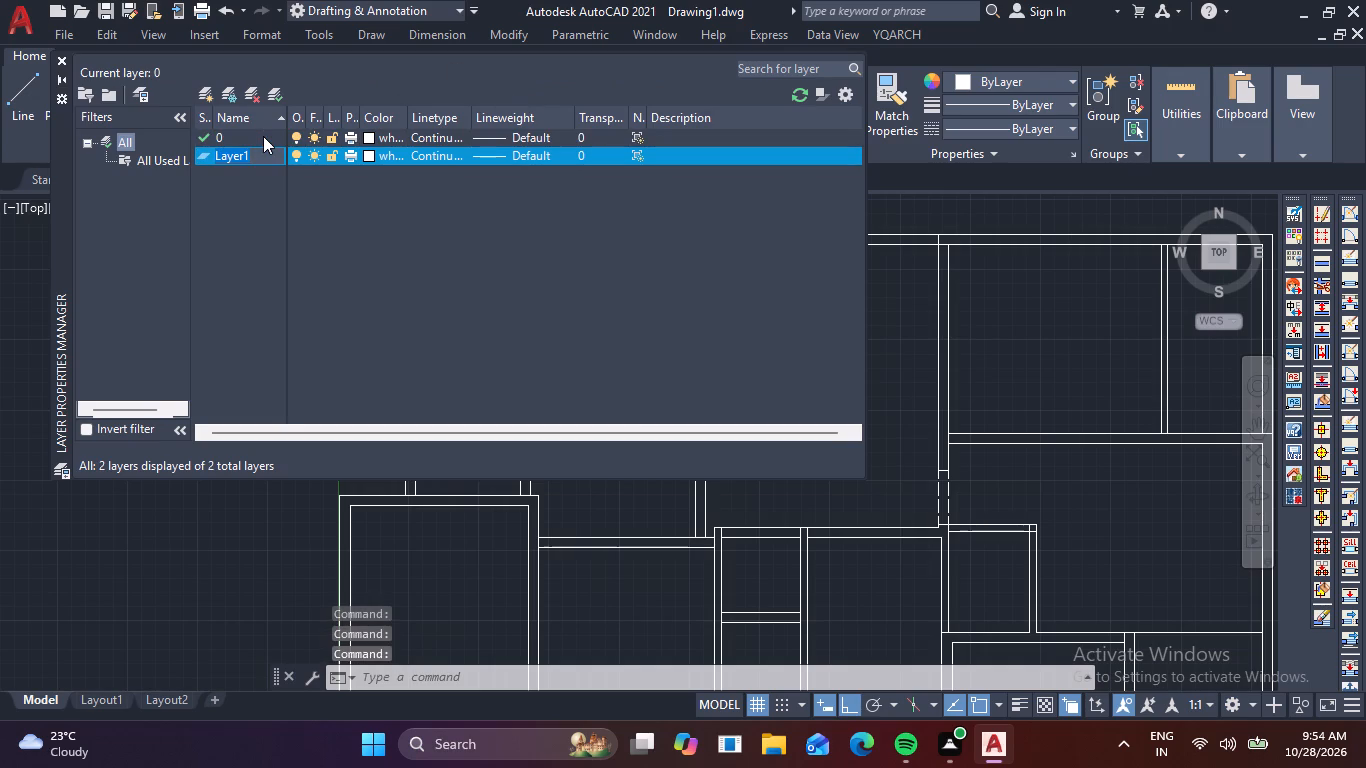
key("BackSpace")
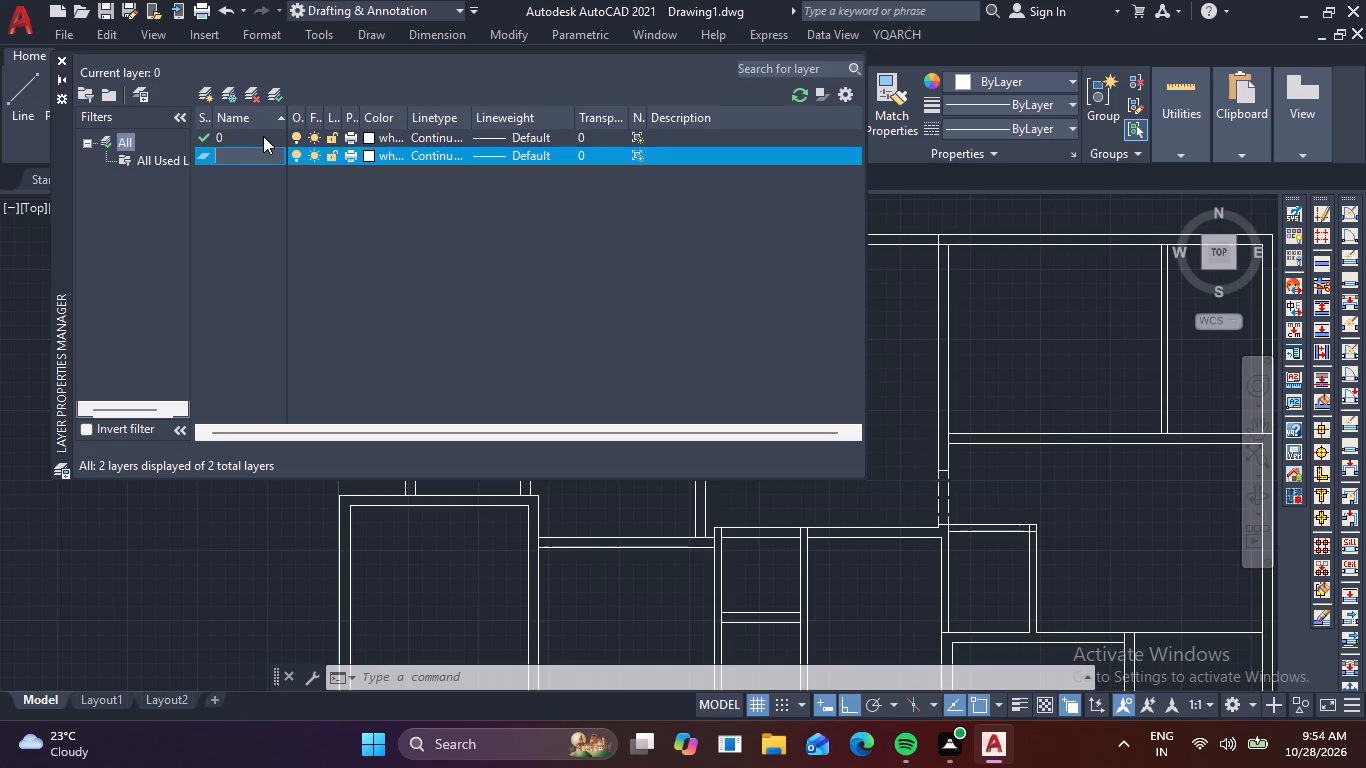
type("door")
key("BackSpace")
key("BackSpace")
key("BackSpace")
key("BackSpace")
type("door")
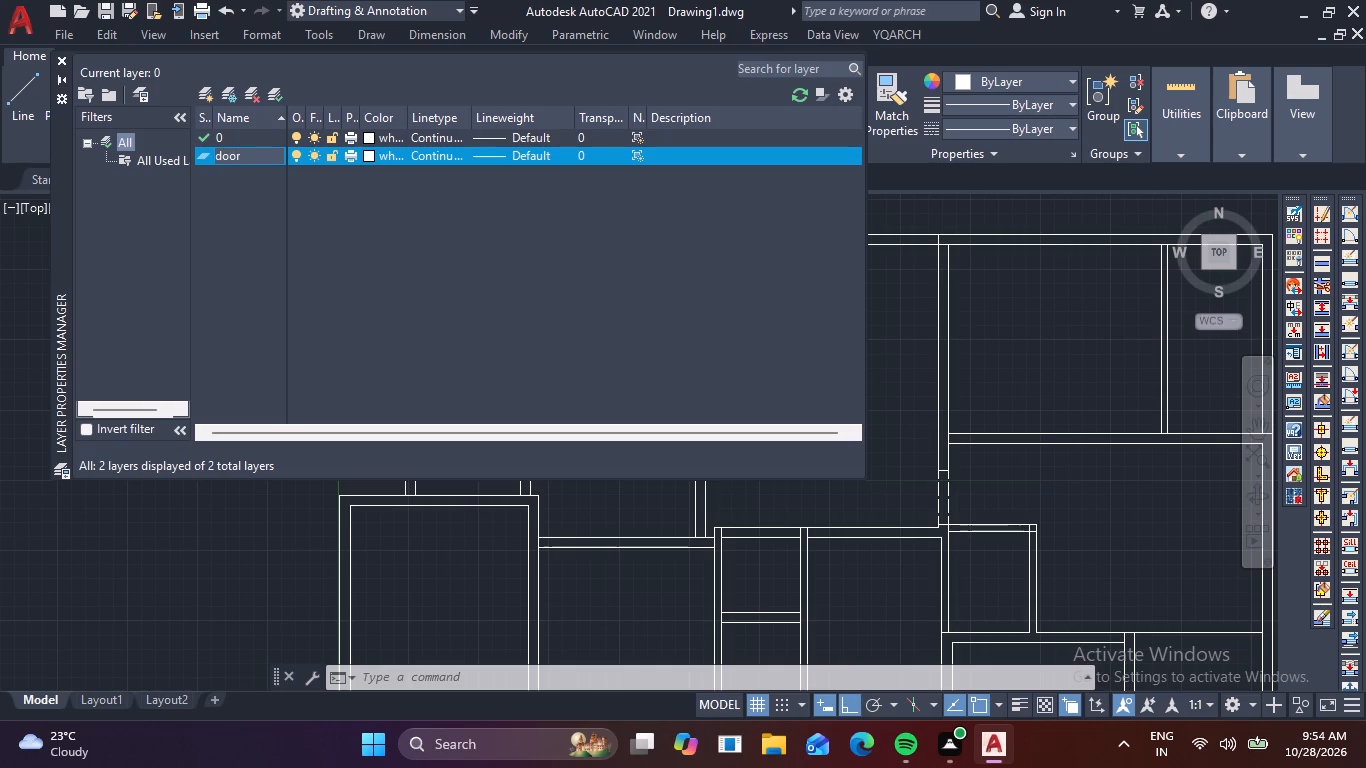
key("BackSpace")
key("BackSpace")
key("BackSpace")
key("BackSpace")
type("DOOR")
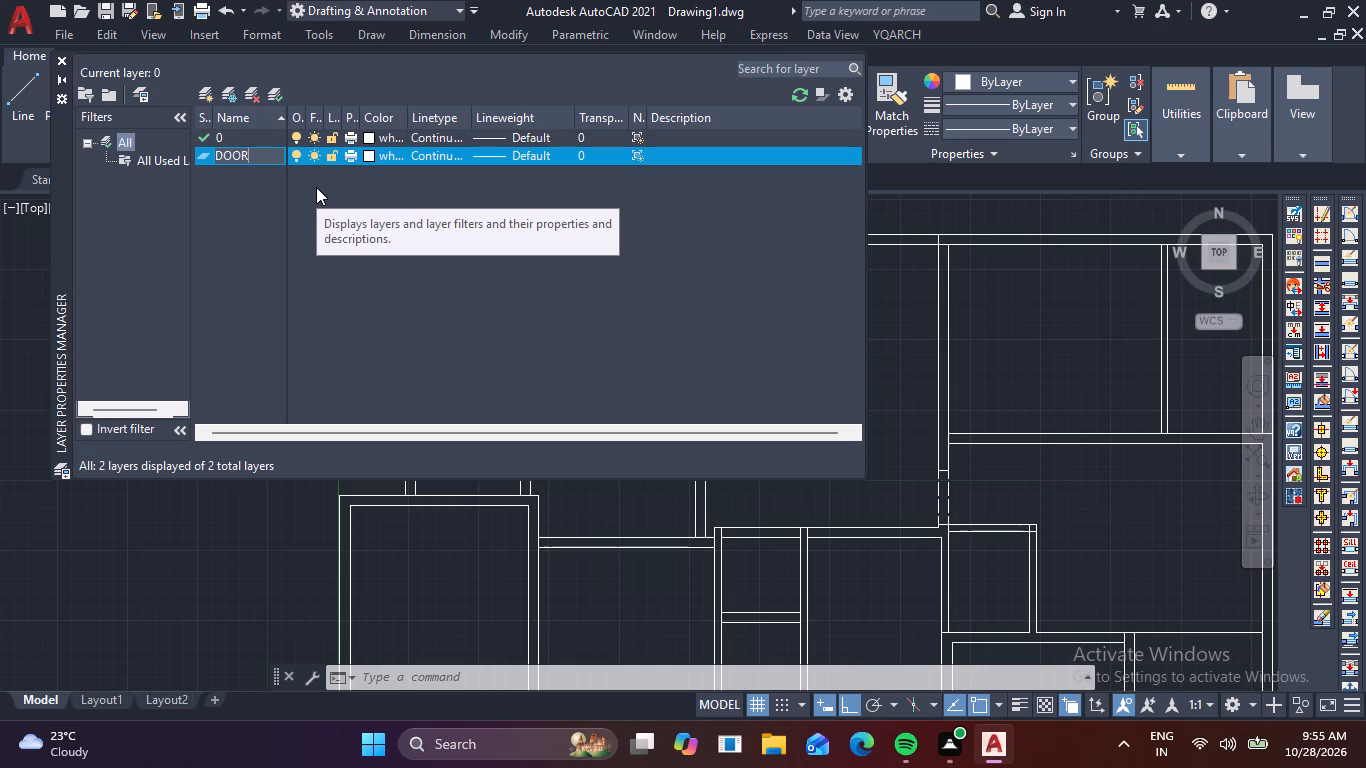
key("Return")
Add a layer named B F D after DOOR, plus two further new layers with default names.
key("Return")
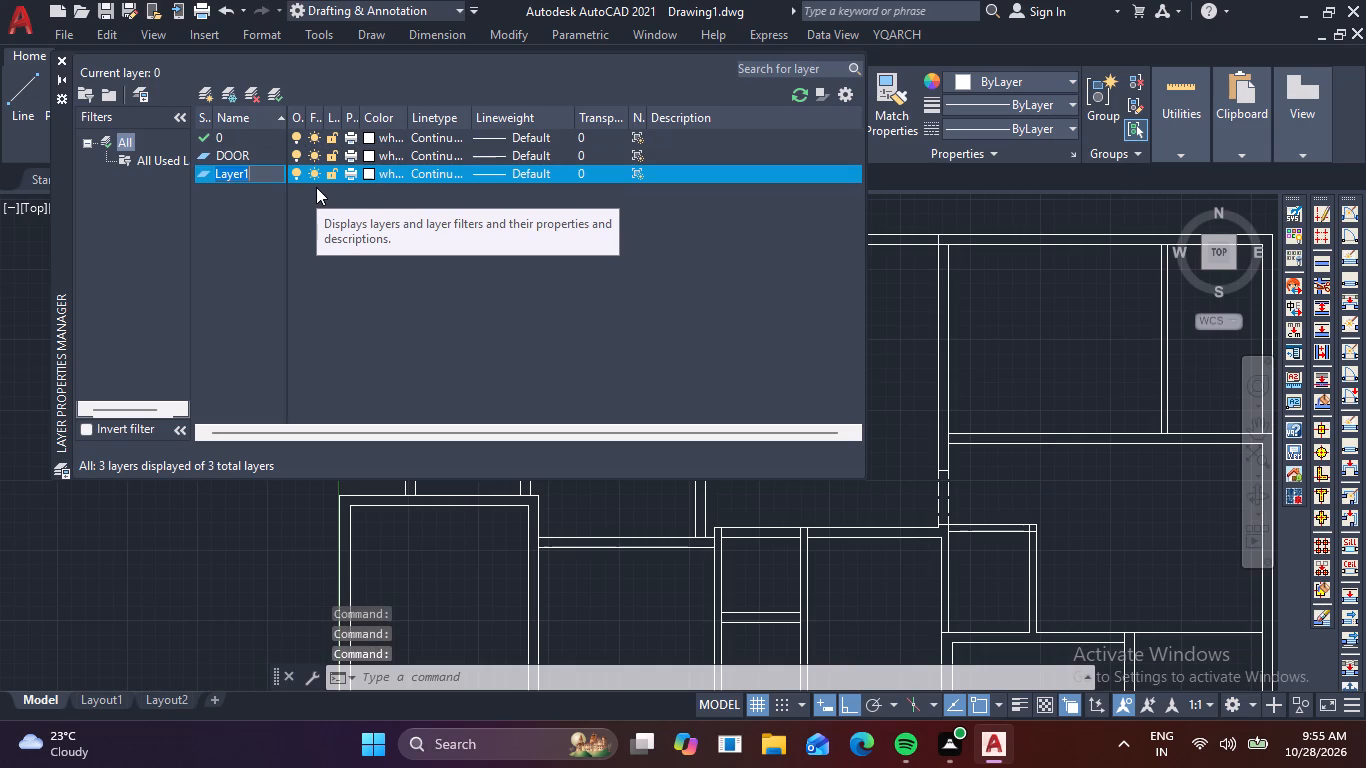
key("BackSpace")
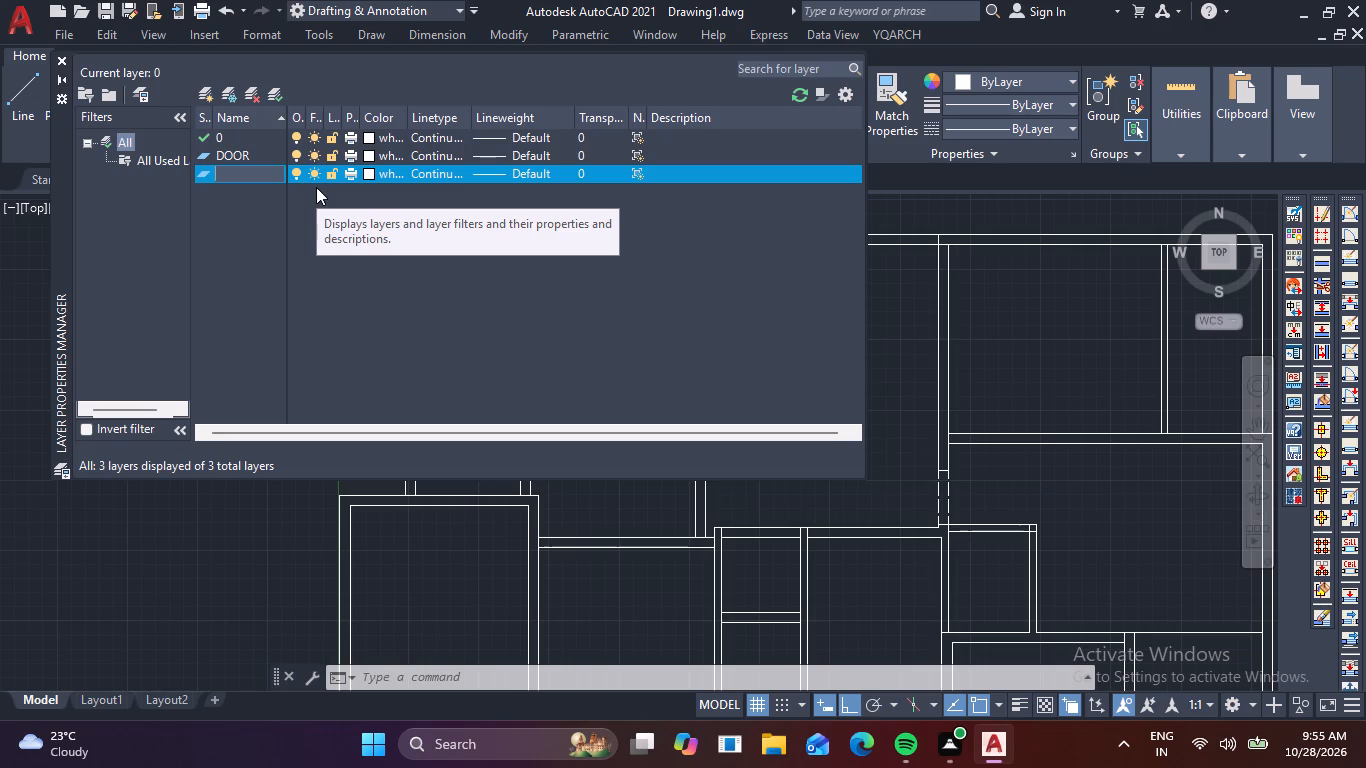
key("b")
key("comma")
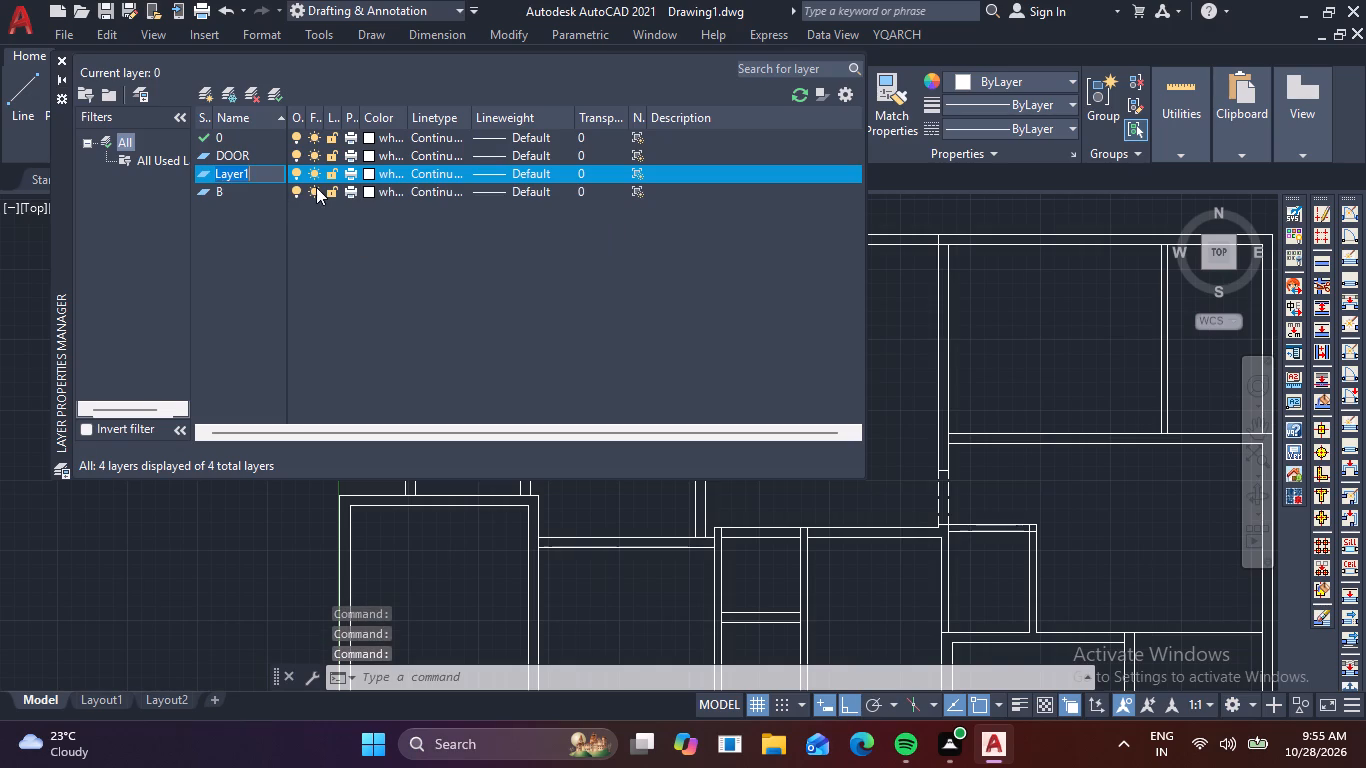
left_click(316, 187)
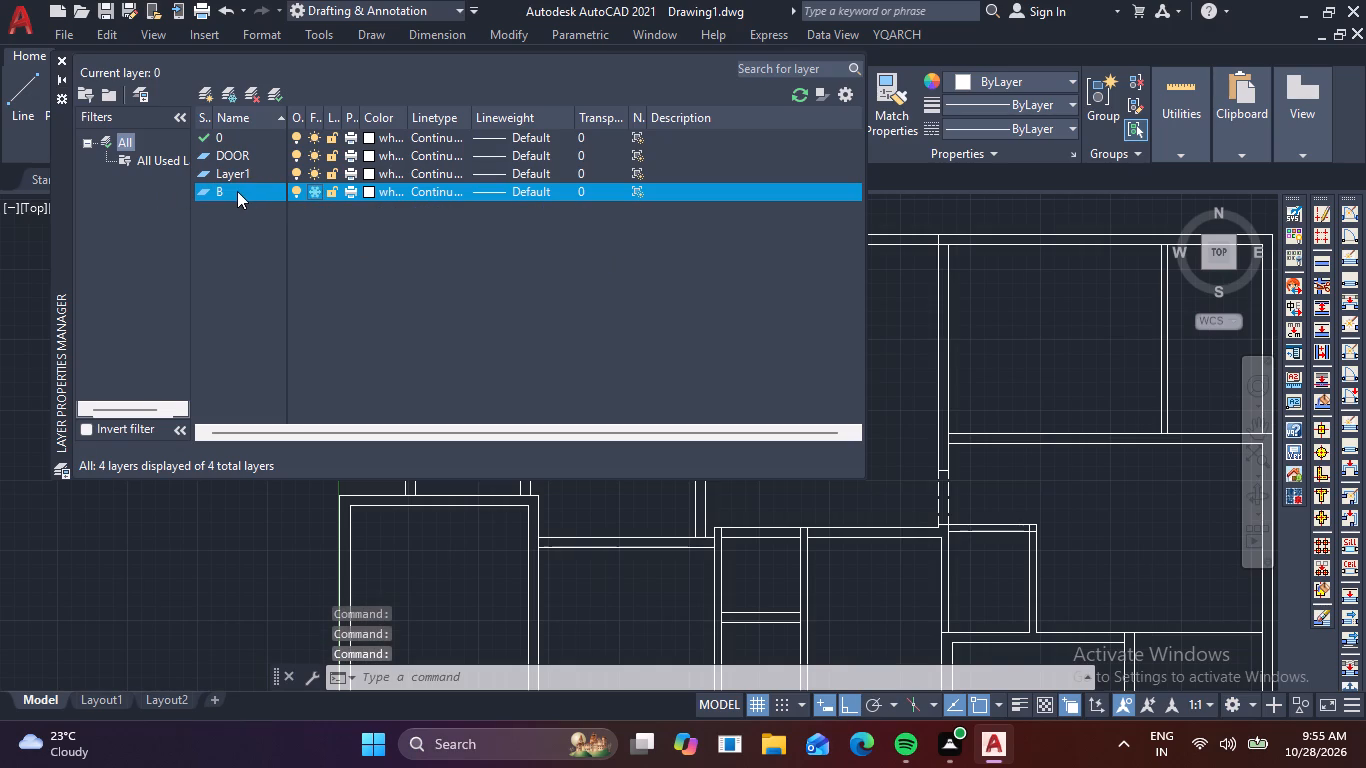
left_click(237, 191)
left_click(237, 191)
key("comma")
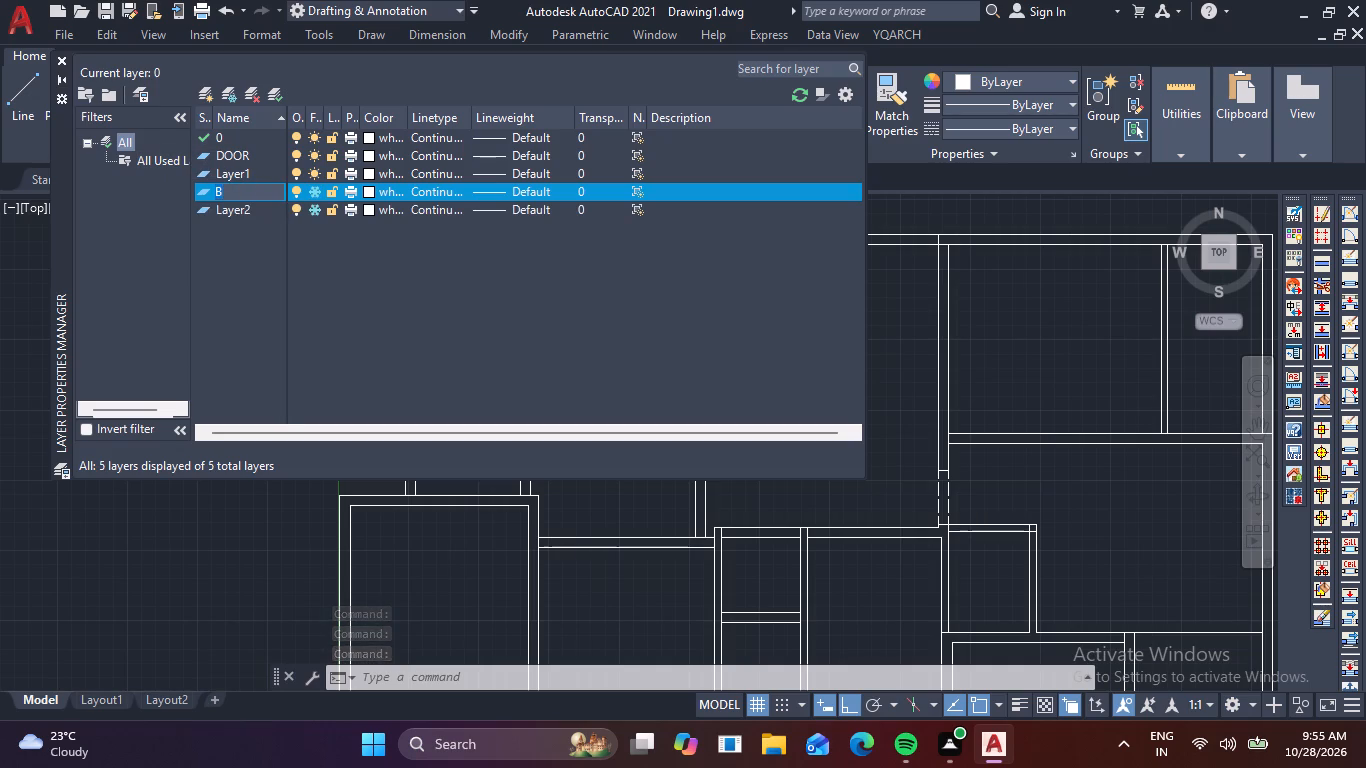
scroll(236, 190, "up", 2)
key("space")
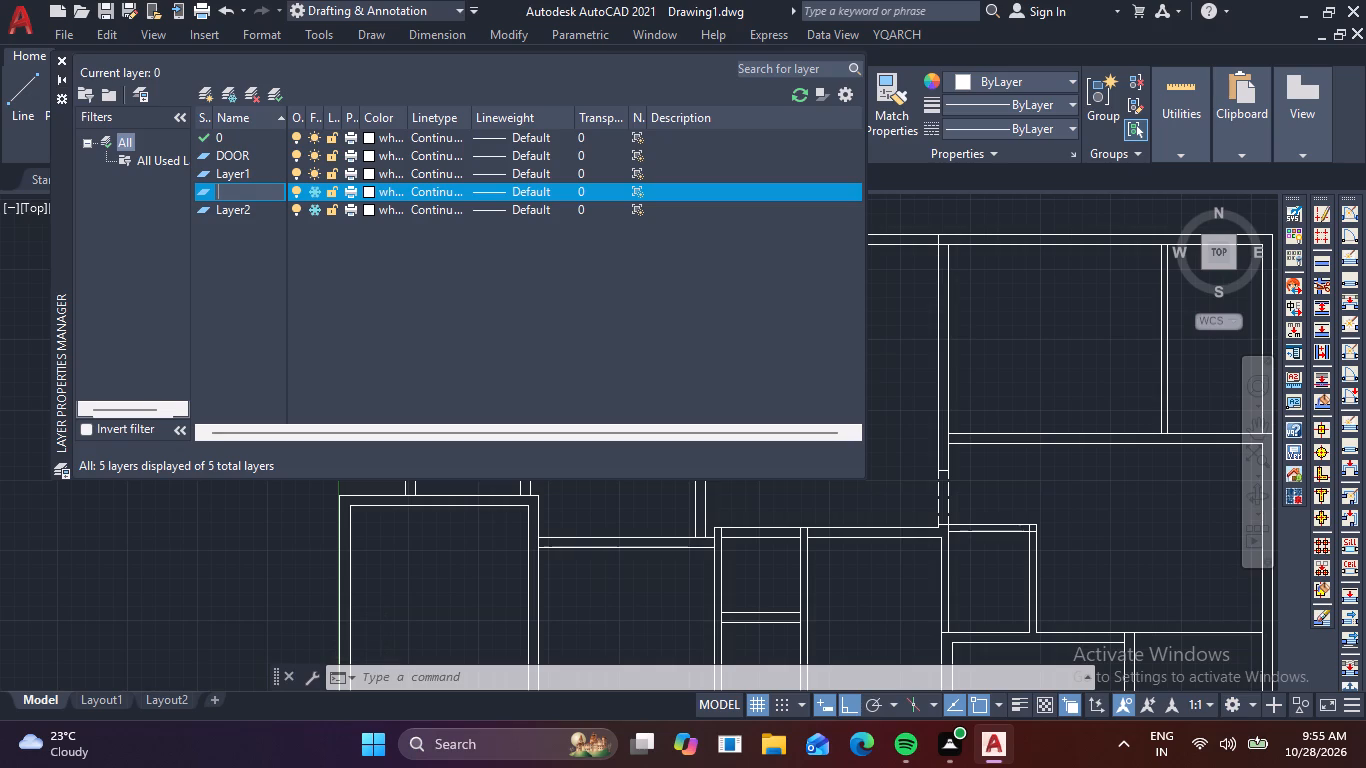
key("b")
key("space")
type("F")
key("space")
key("d")
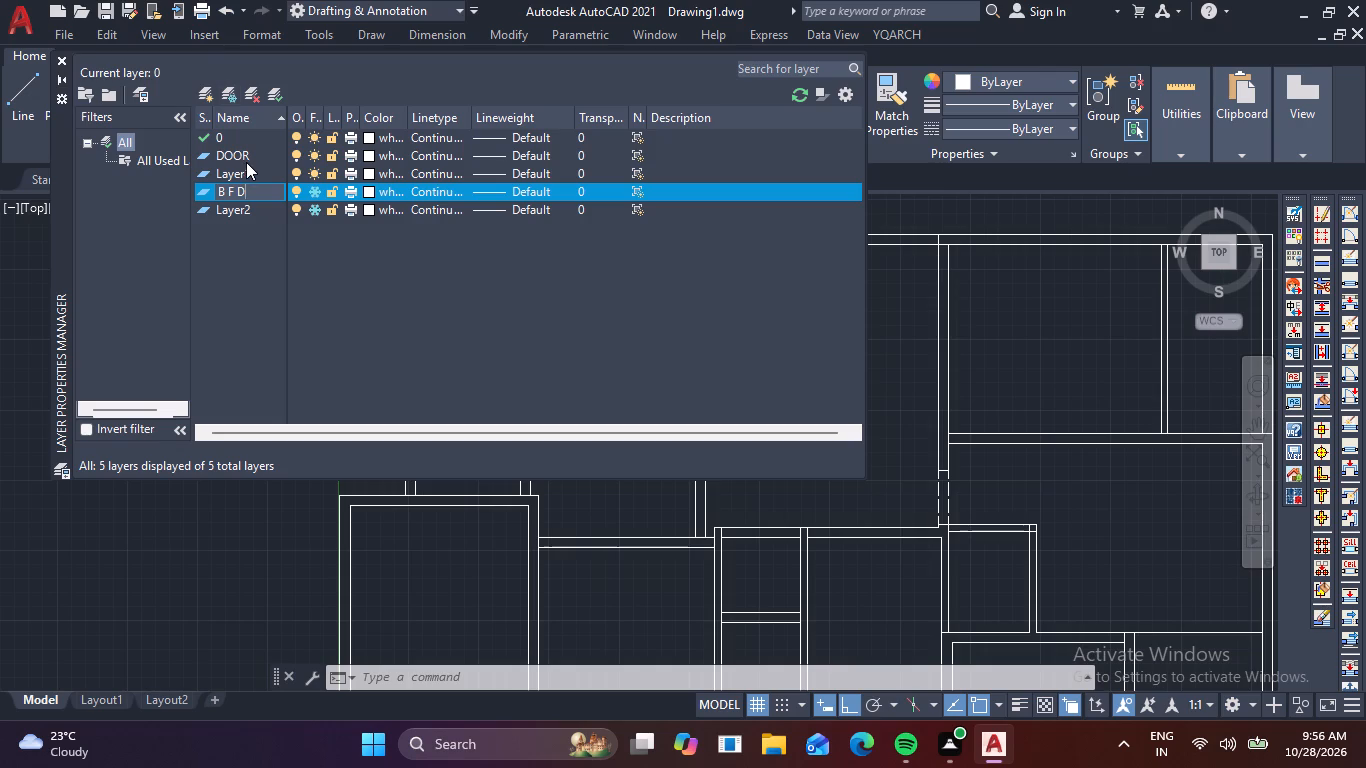
Rename Layer1 as WASHROOM.
left_click(251, 171)
left_click(255, 175)
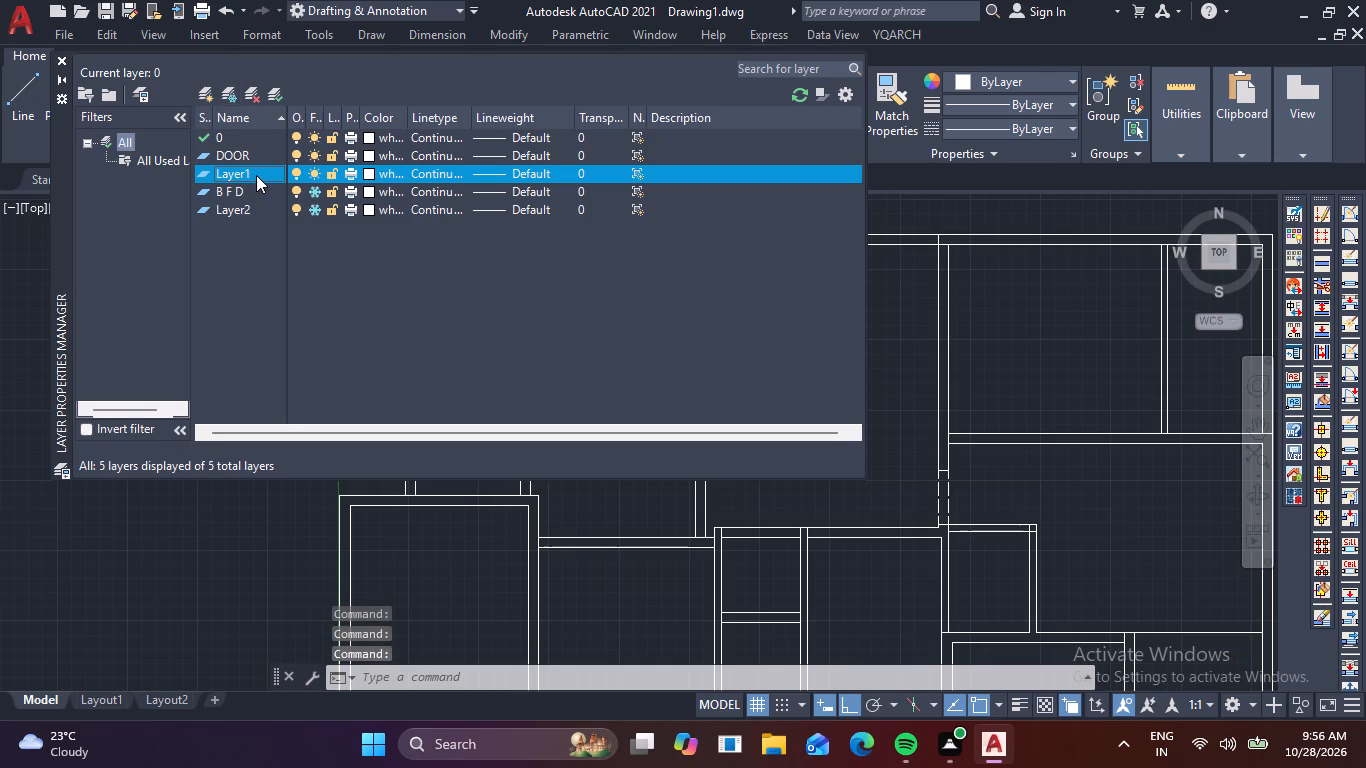
key("BackSpace")
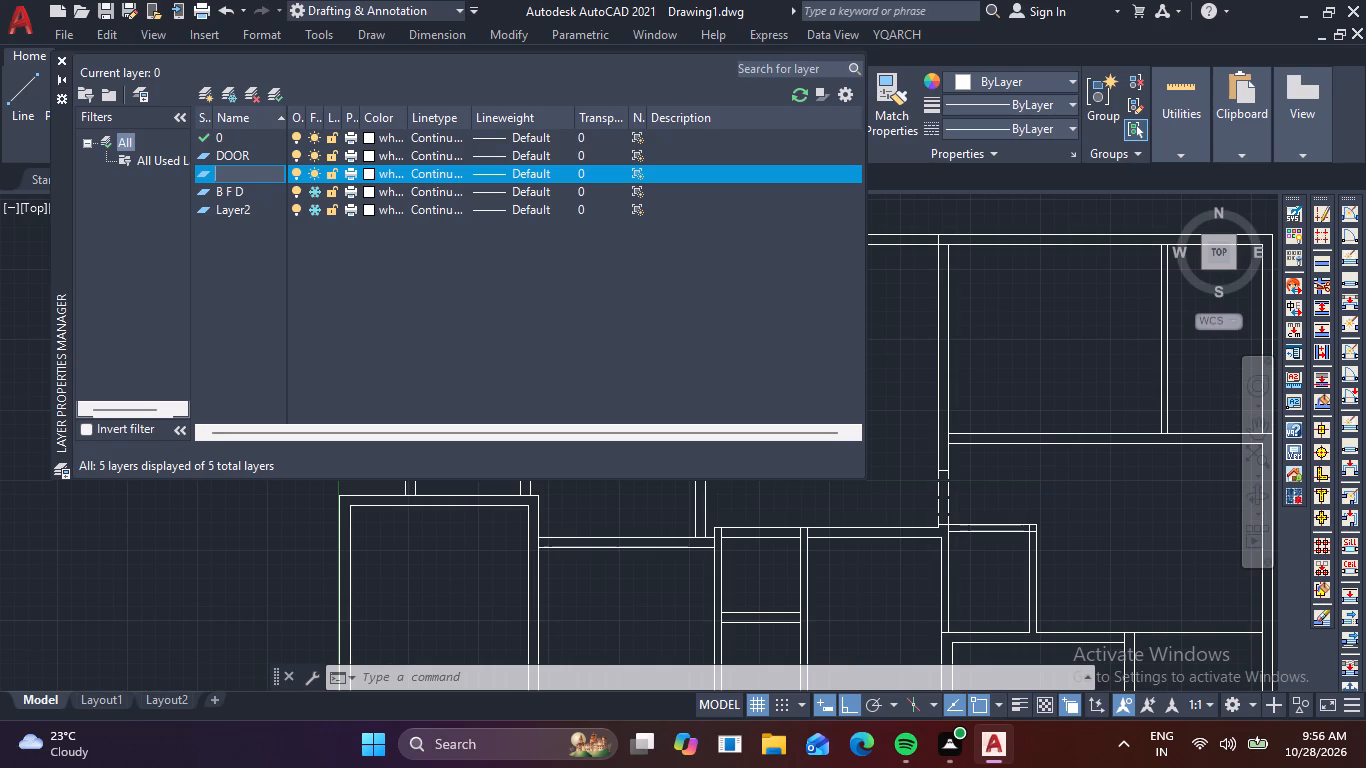
key("w")
type("ASH")
key("r")
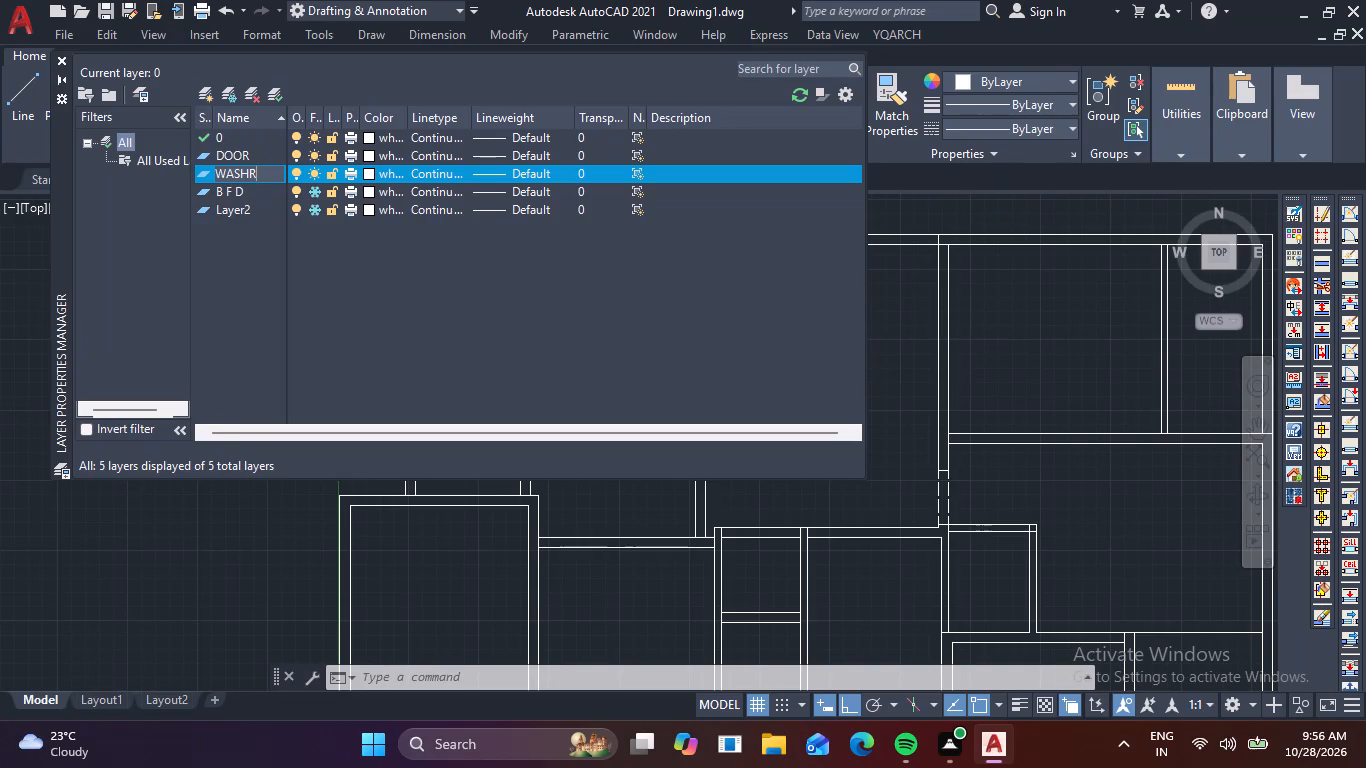
key("BackSpace")
type("ROO")
key("m")
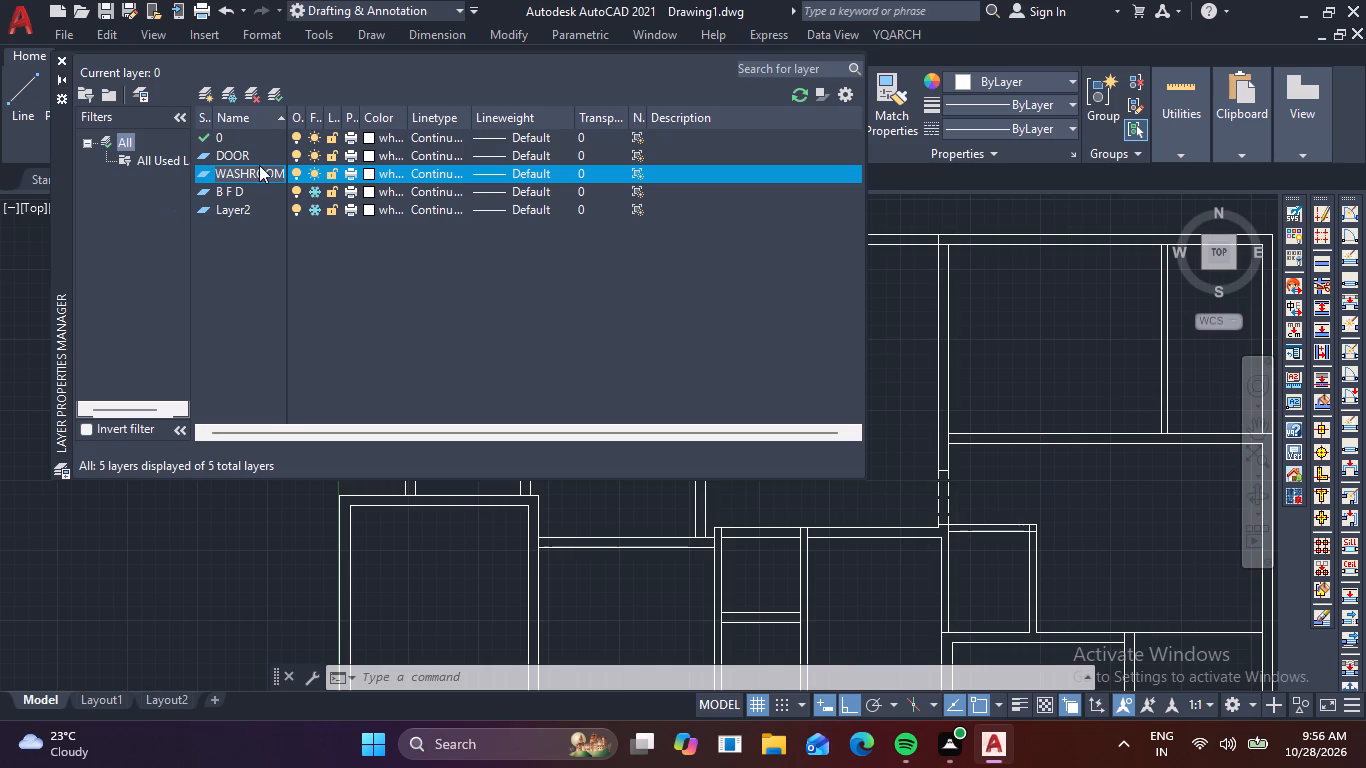
left_click(251, 152)
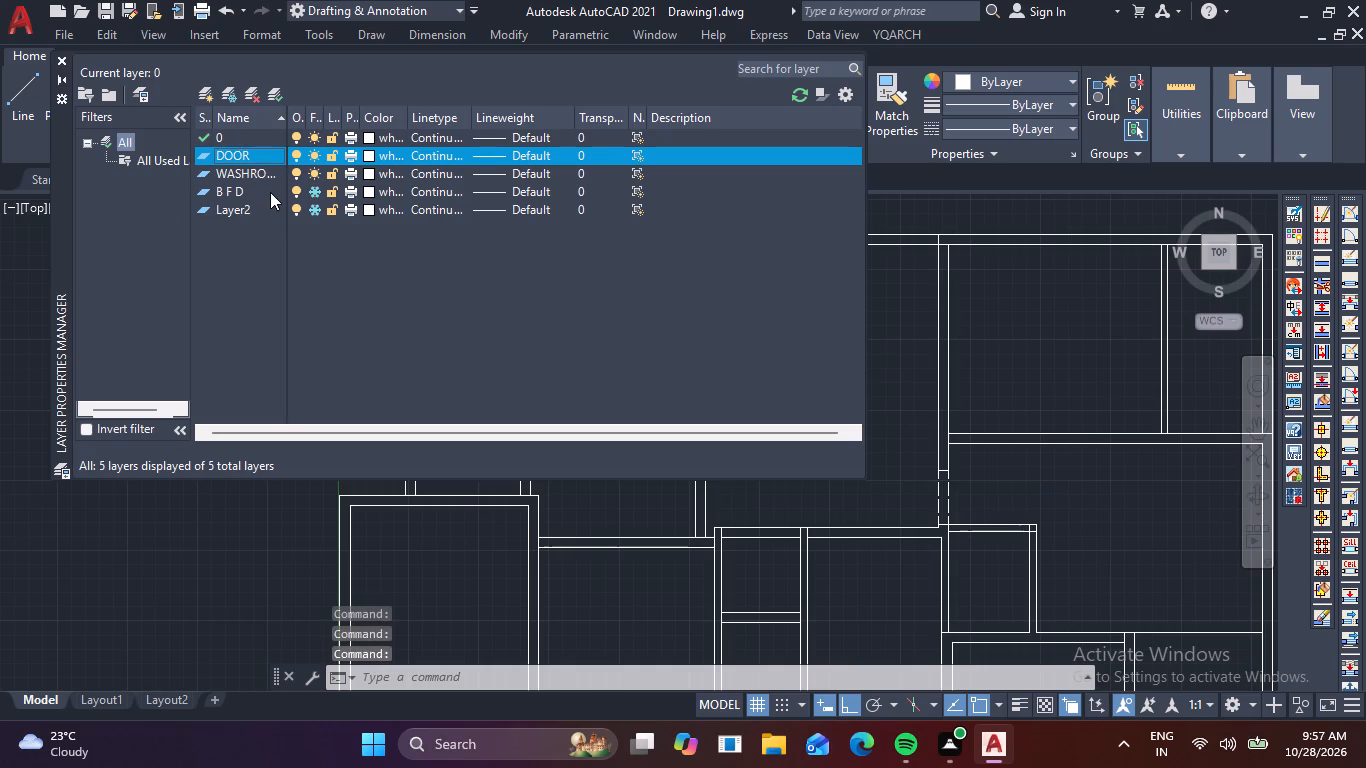
Rename the default-named layer Layer2 as STAW.
left_click(269, 192)
left_click(260, 208)
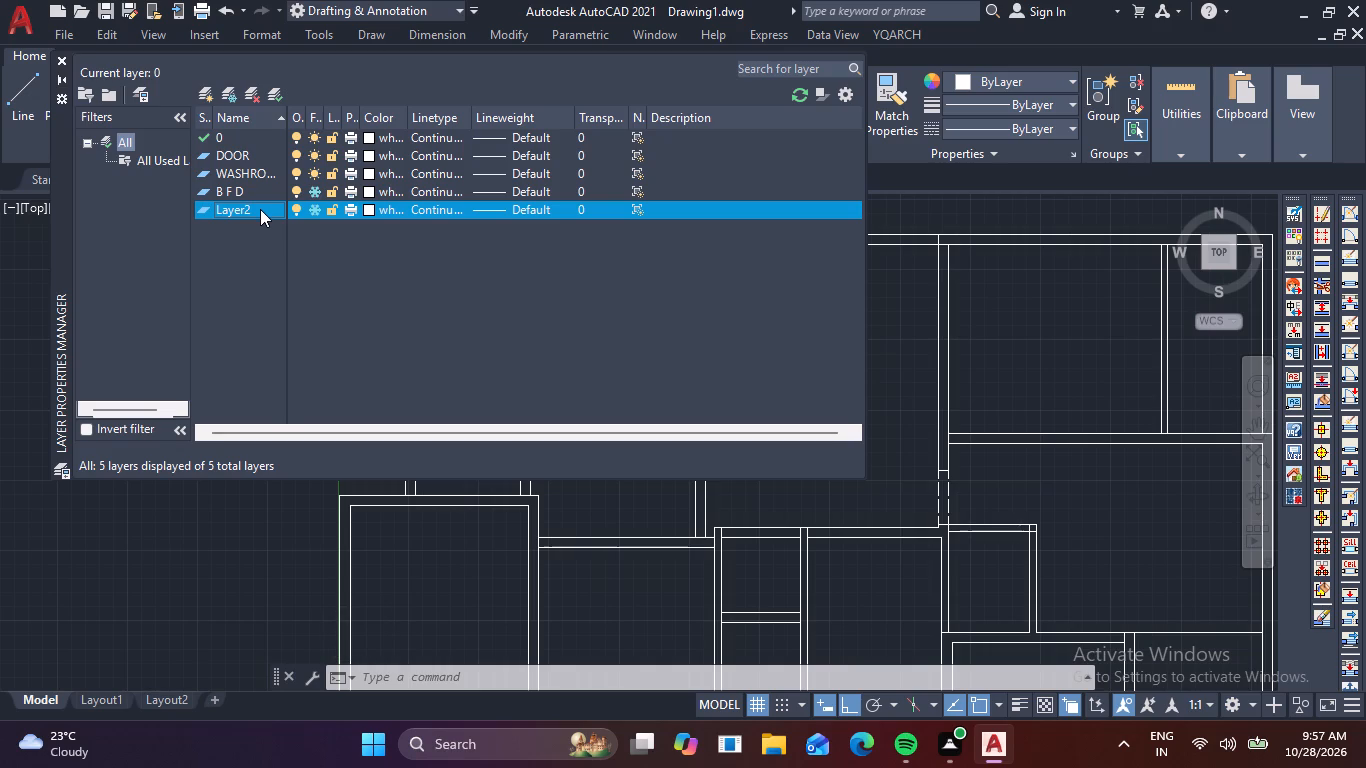
double_click(260, 209)
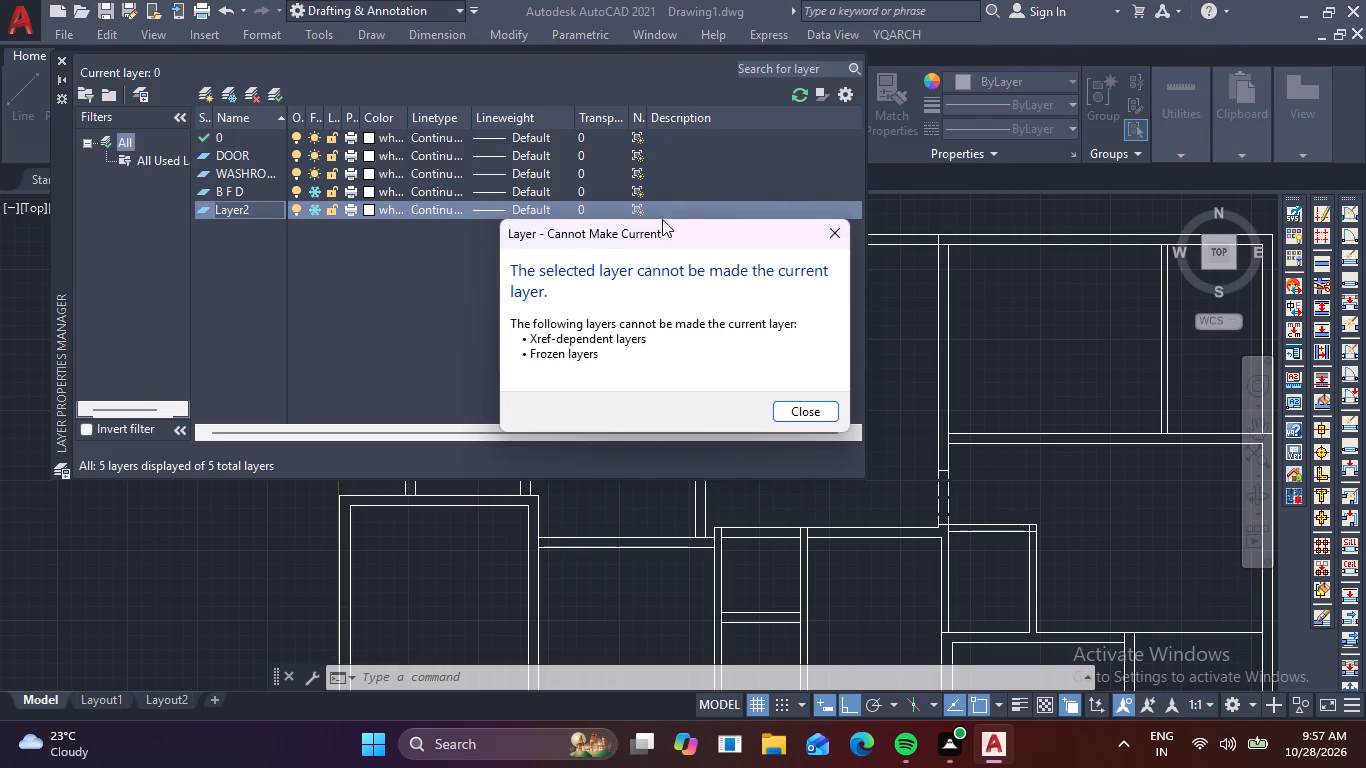
left_click(835, 237)
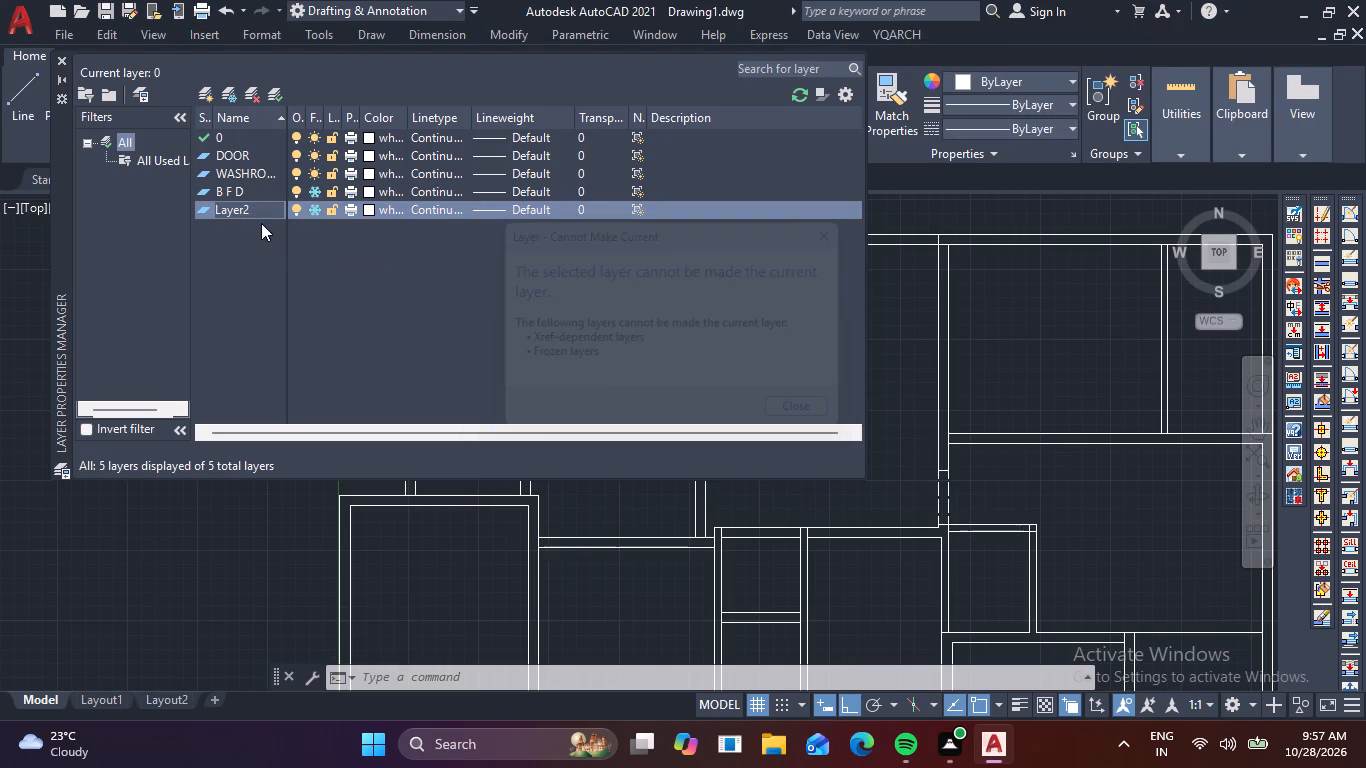
left_click(267, 214)
key("BackSpace")
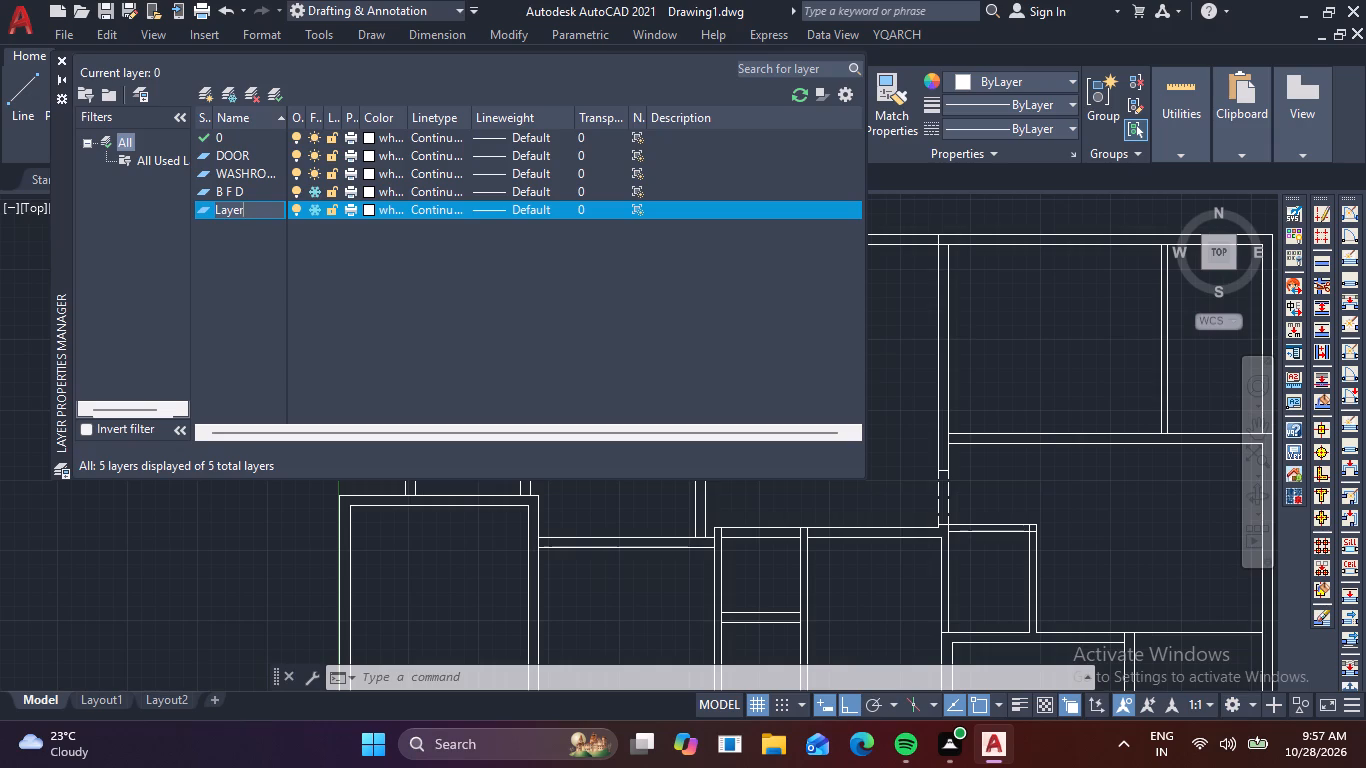
key("BackSpace")
key("BackSpace")
key("BackSpace")
key("BackSpace")
key("BackSpace")
key("BackSpace")
key("BackSpace")
key("BackSpace")
key("BackSpace")
key("BackSpace")
key("BackSpace")
key("BackSpace")
key("BackSpace")
key("BackSpace")
key("s")
type("TA")
key("w")
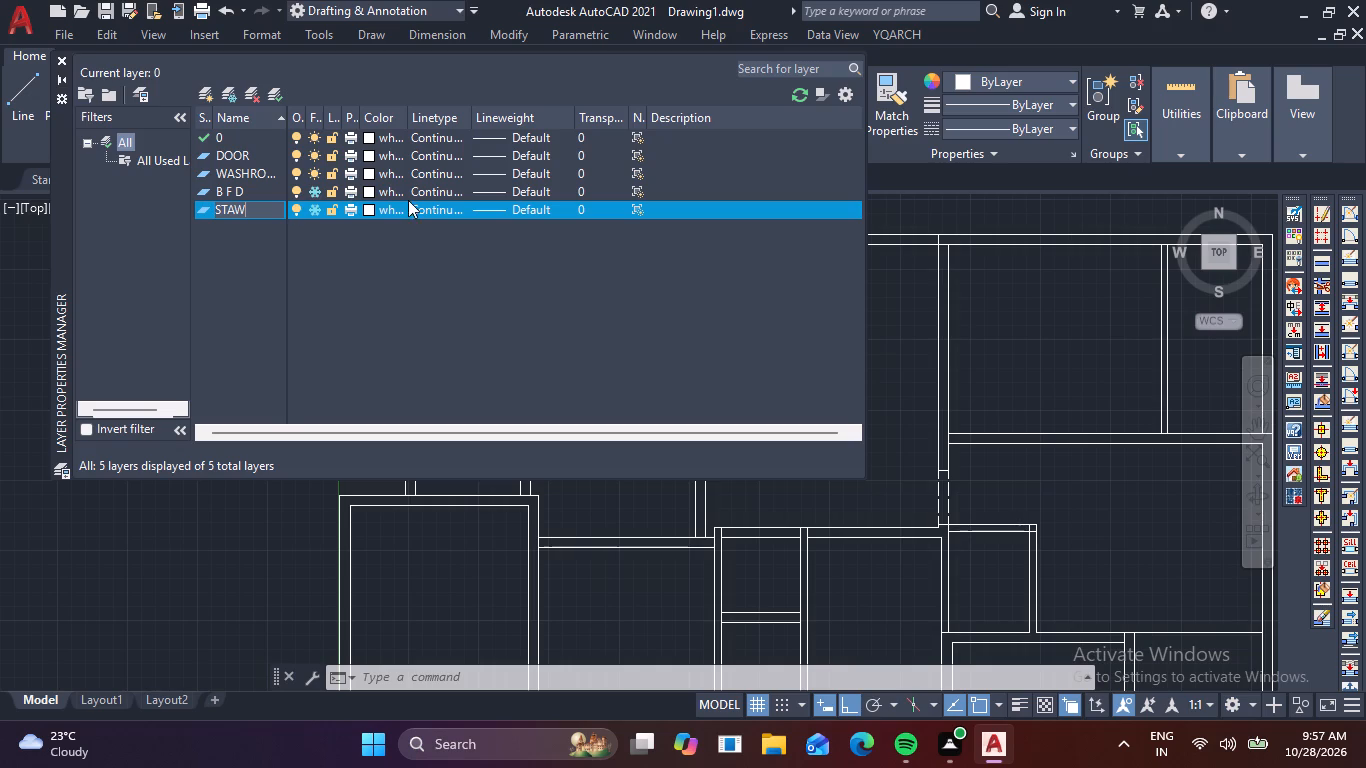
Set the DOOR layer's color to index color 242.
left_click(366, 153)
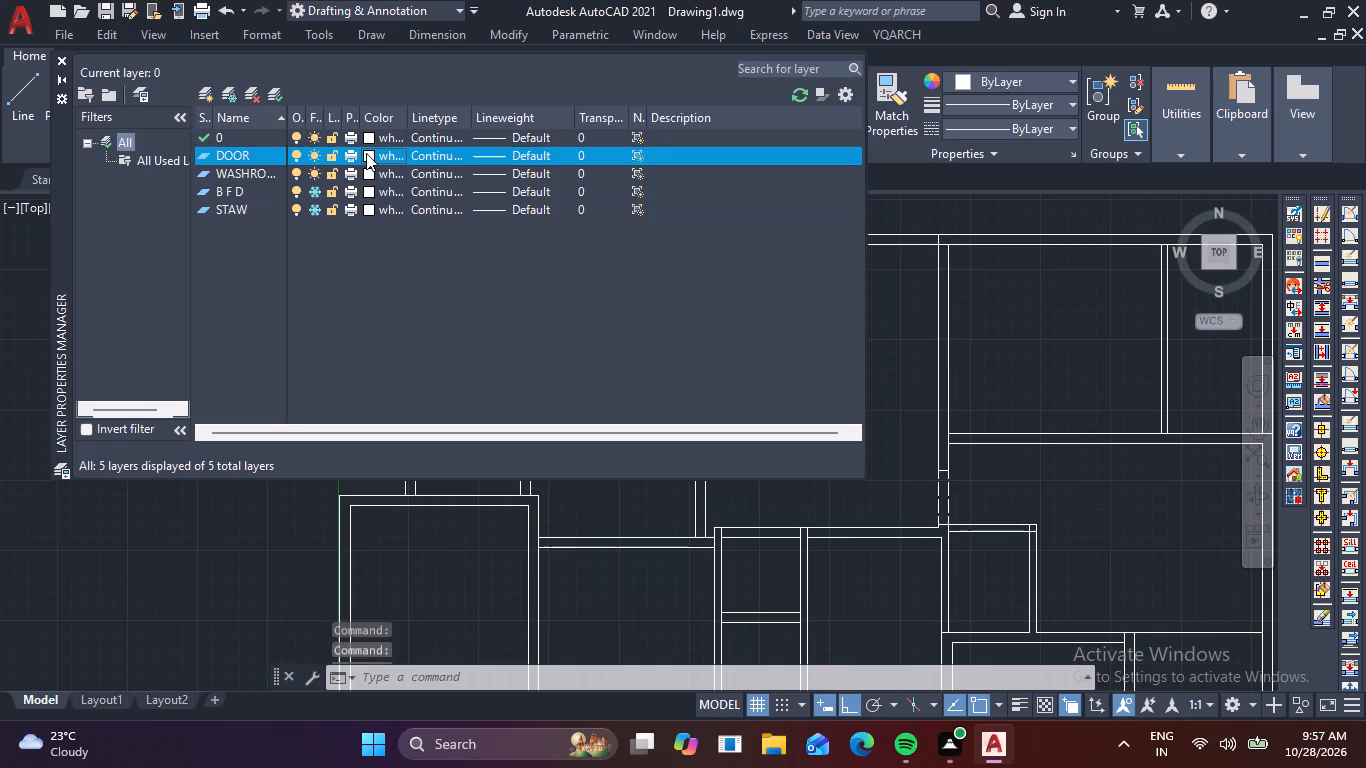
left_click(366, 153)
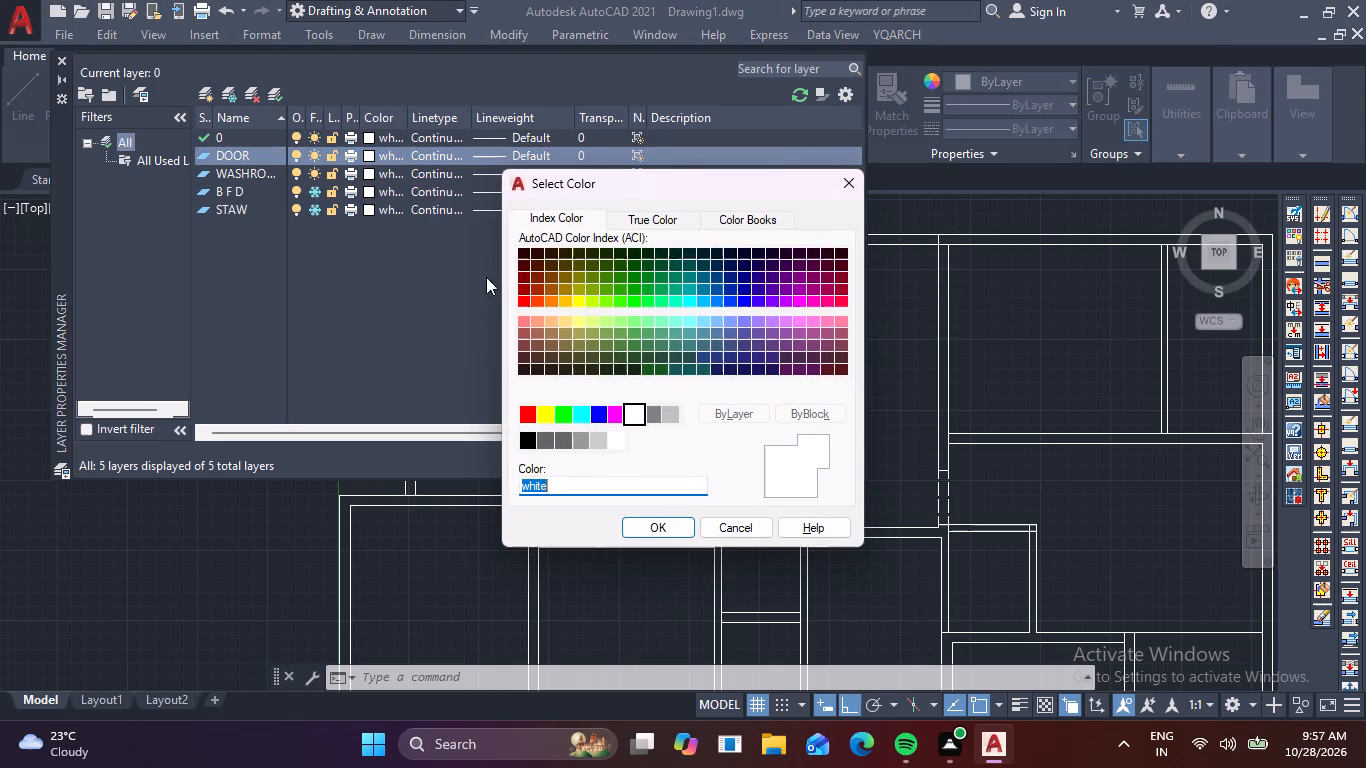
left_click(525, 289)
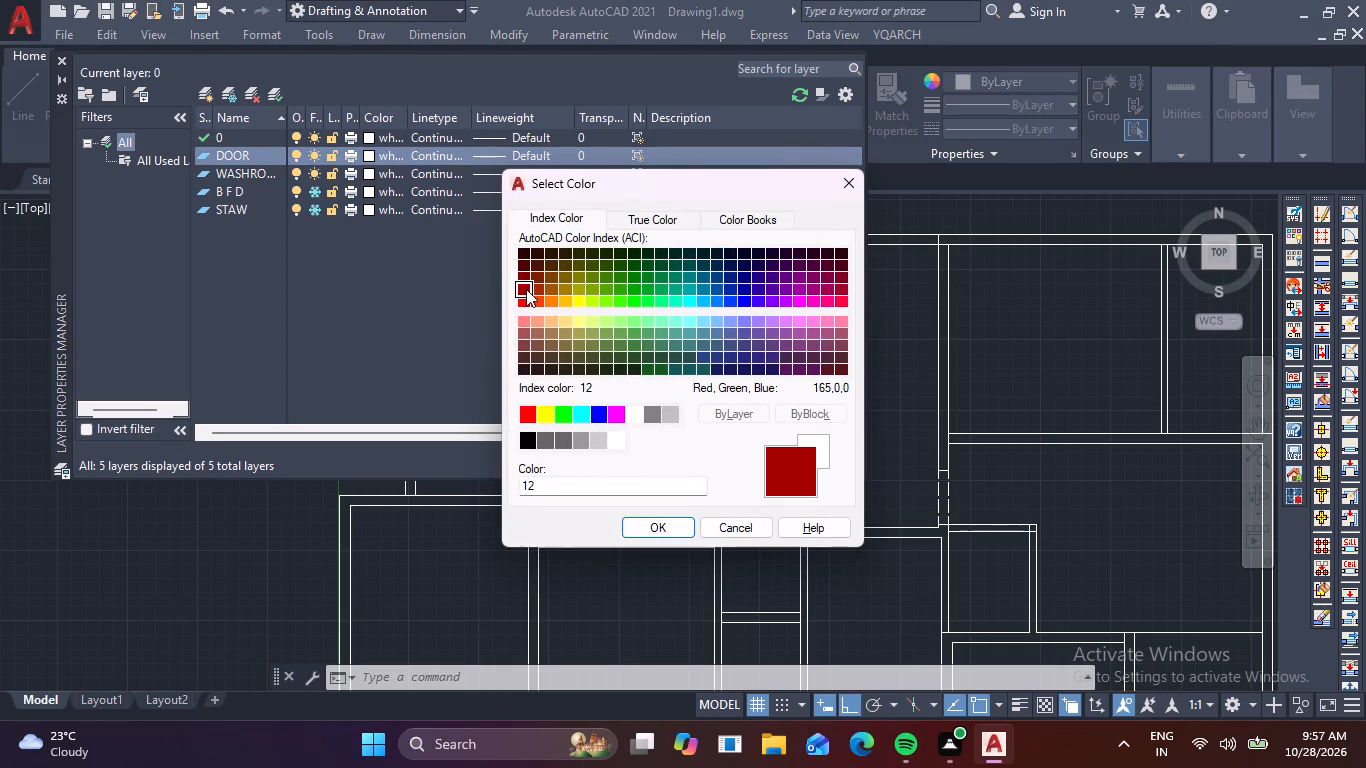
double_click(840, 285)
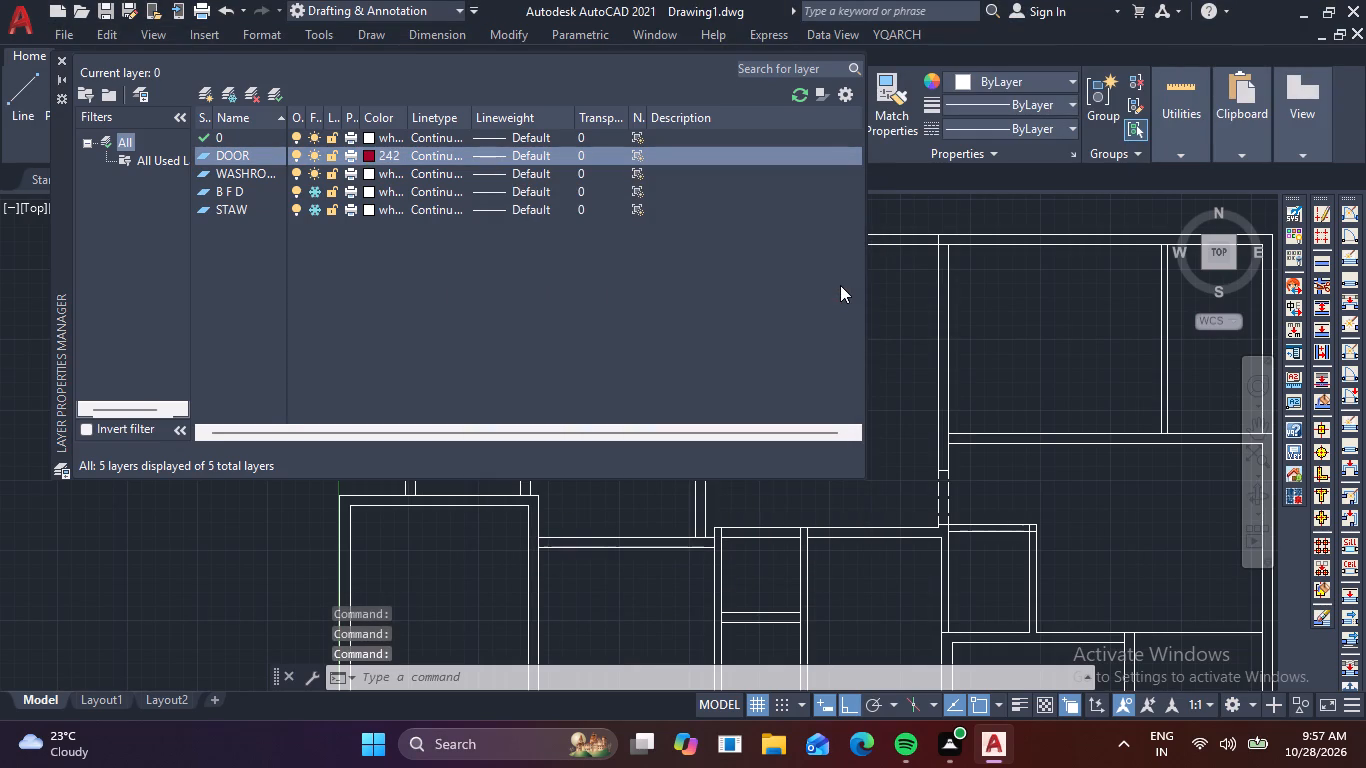
Set the DOOR layer's color to index color 22.
left_click(371, 156)
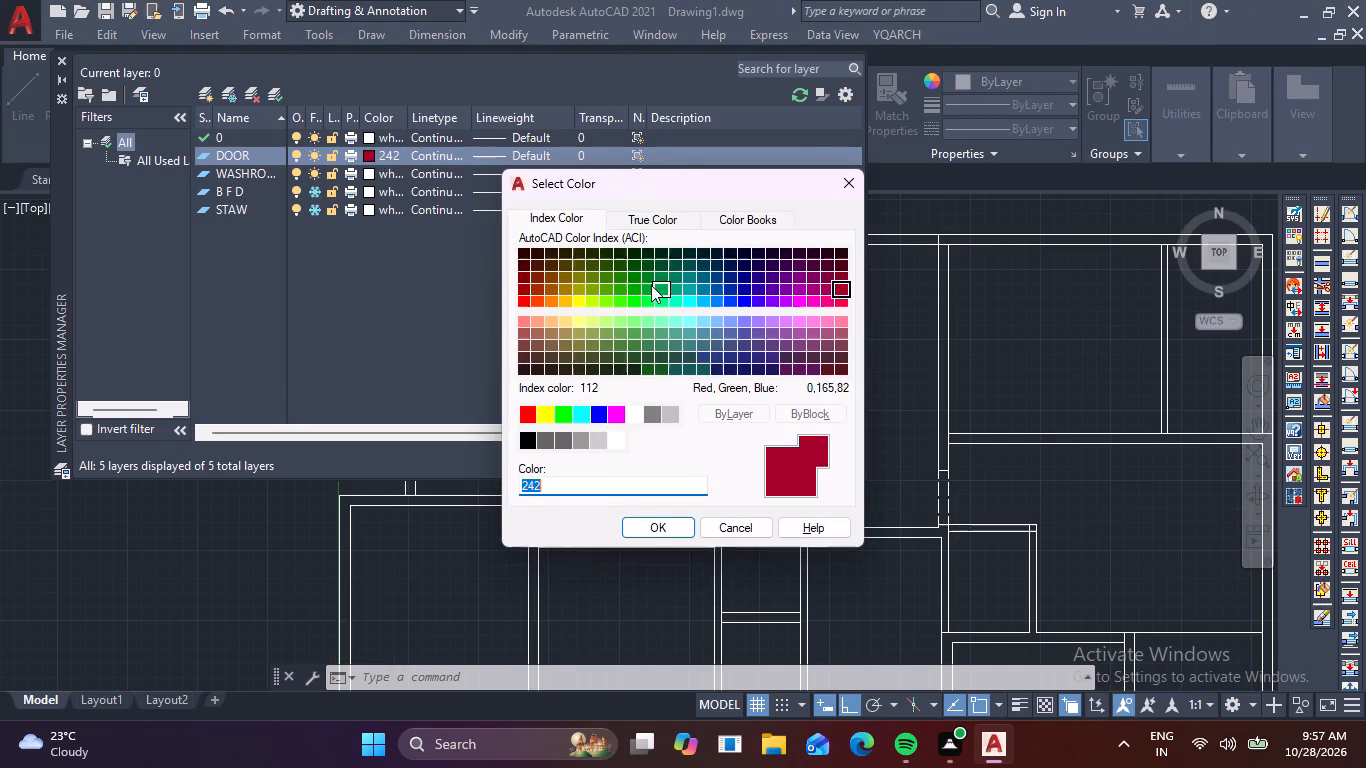
left_click(536, 295)
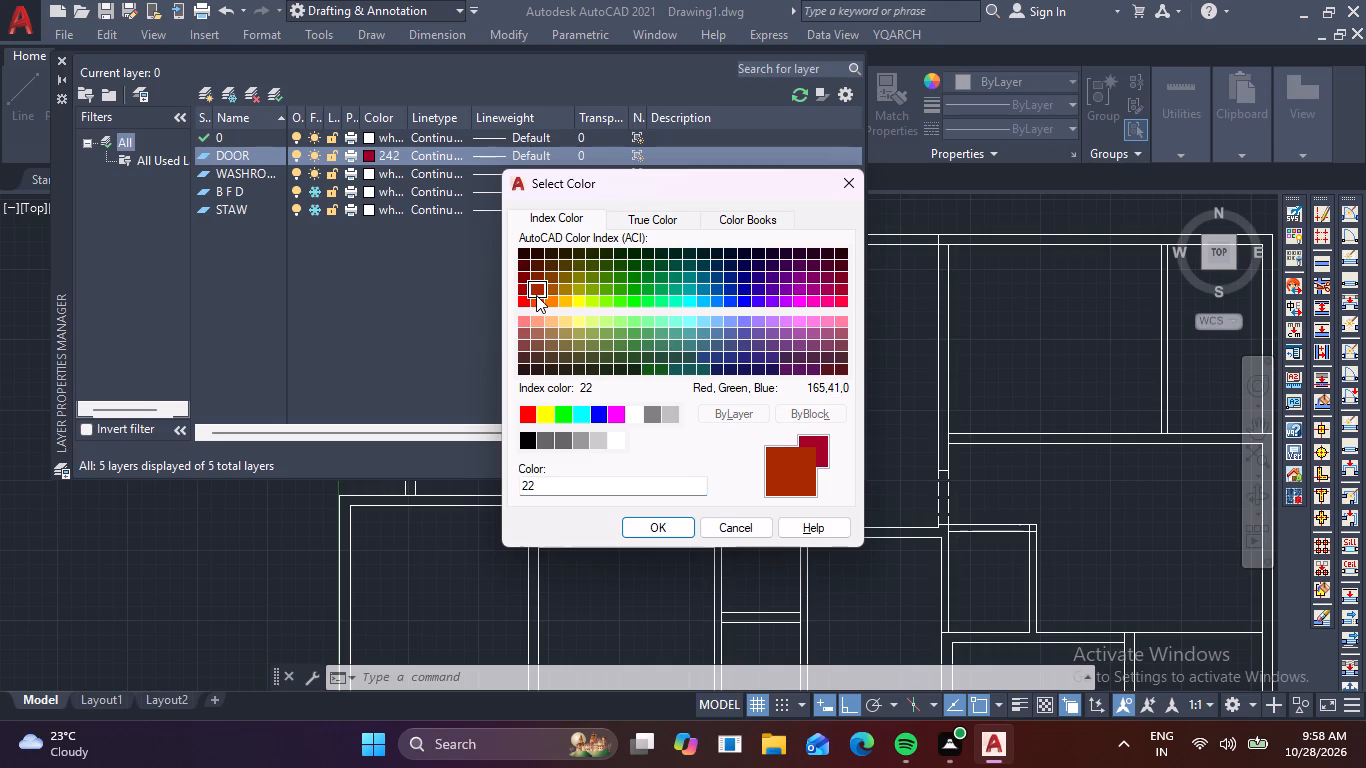
left_click(655, 532)
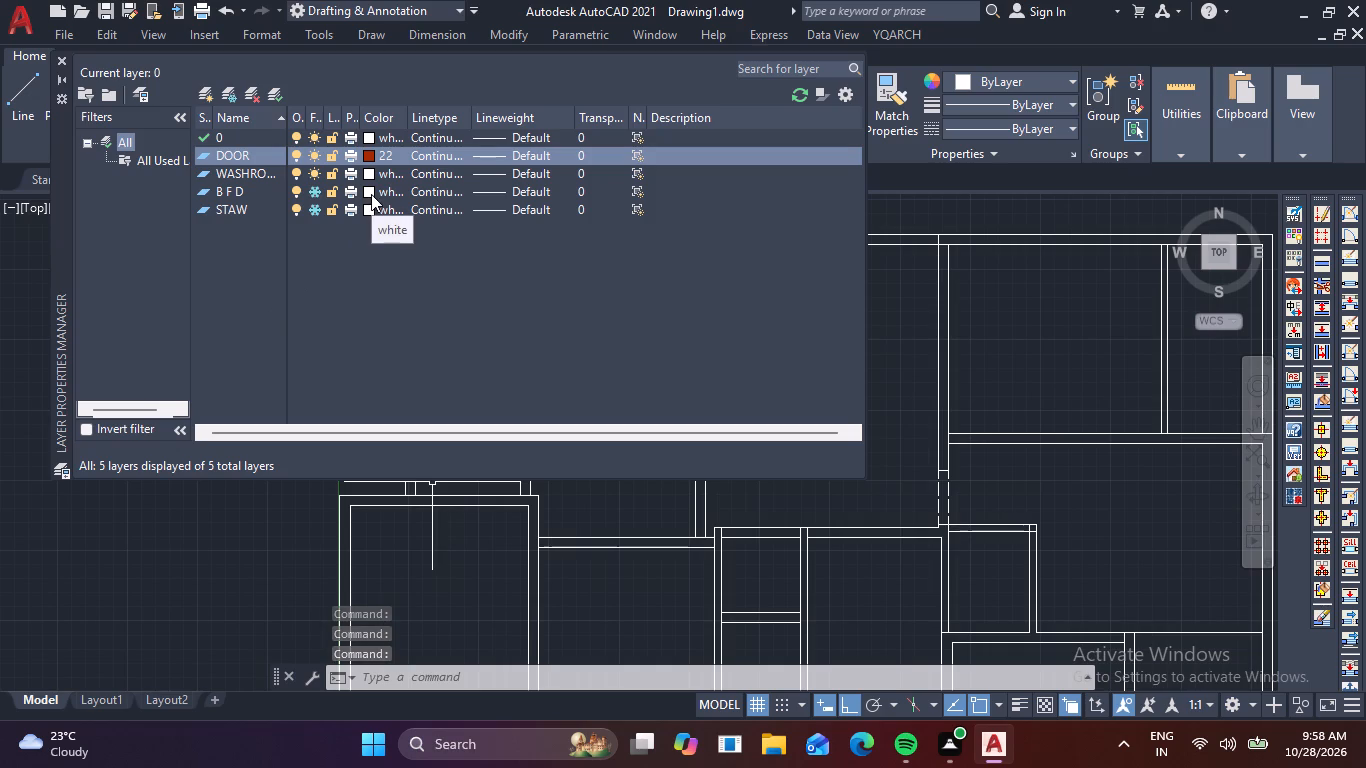
Set the WASHROOM layer's color to yellow.
left_click(373, 175)
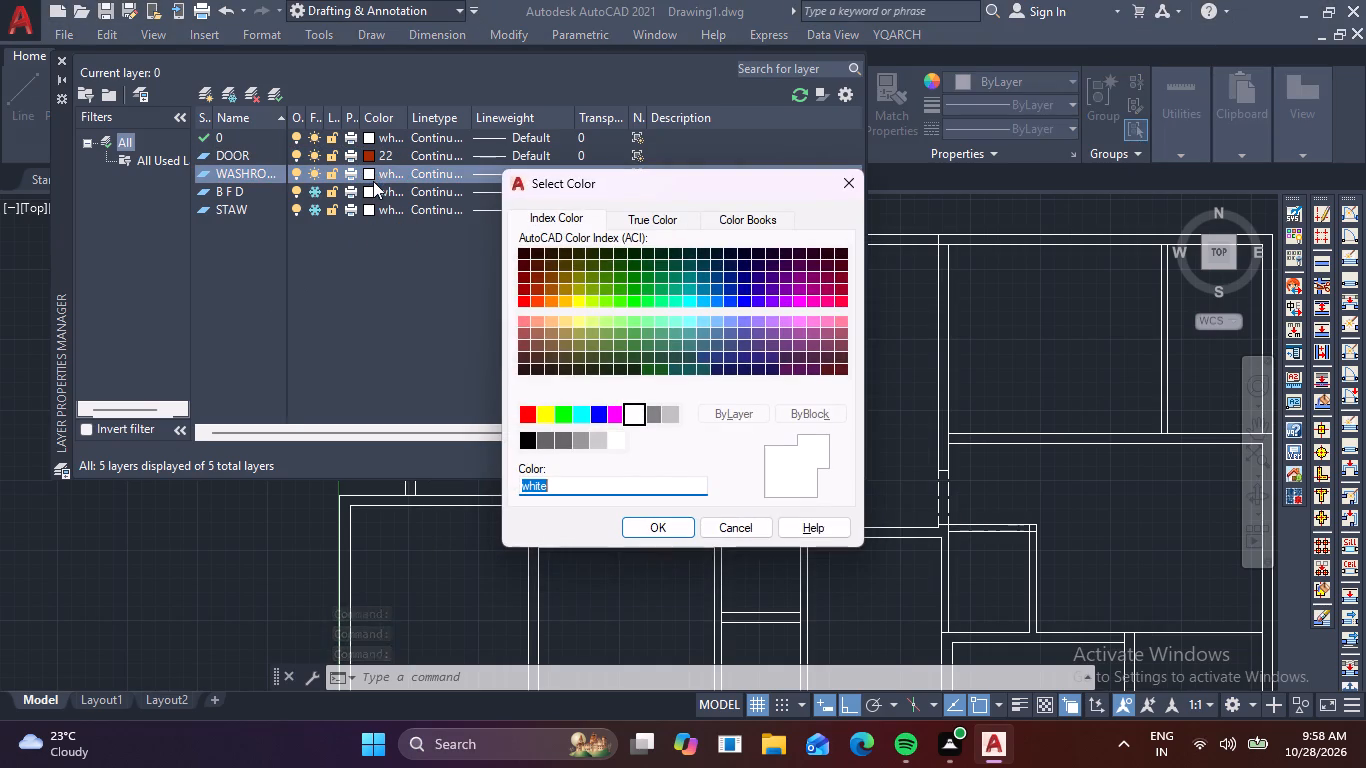
left_click(535, 413)
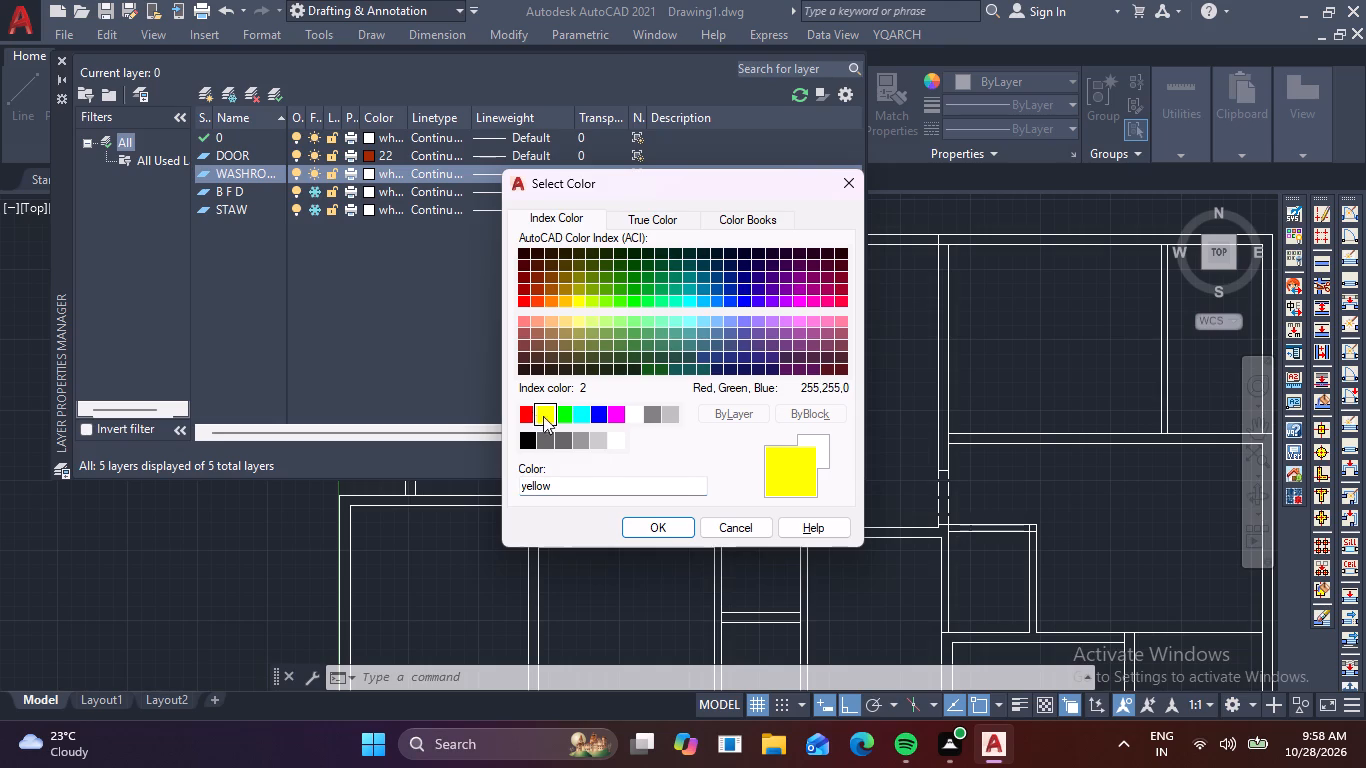
left_click(661, 519)
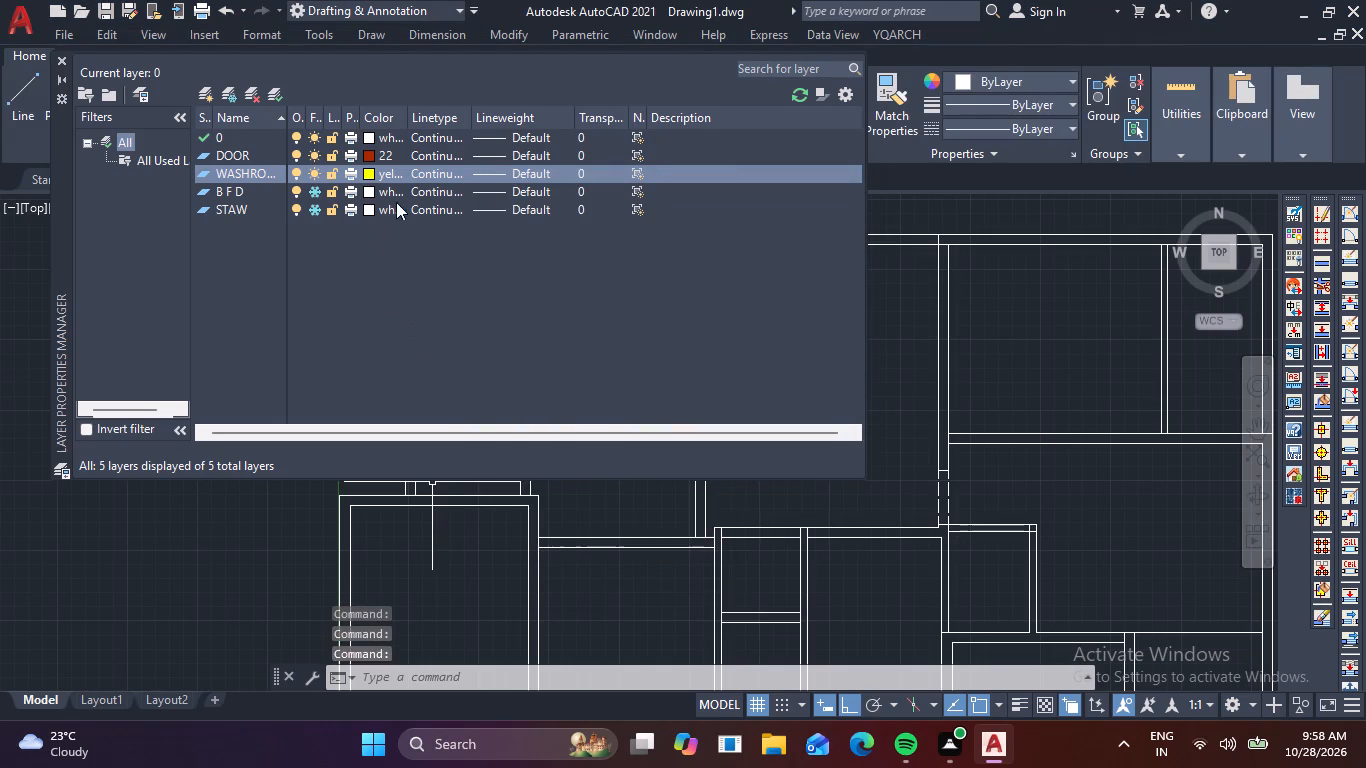
Set the B F D layer's color to index color 42.
left_click(364, 192)
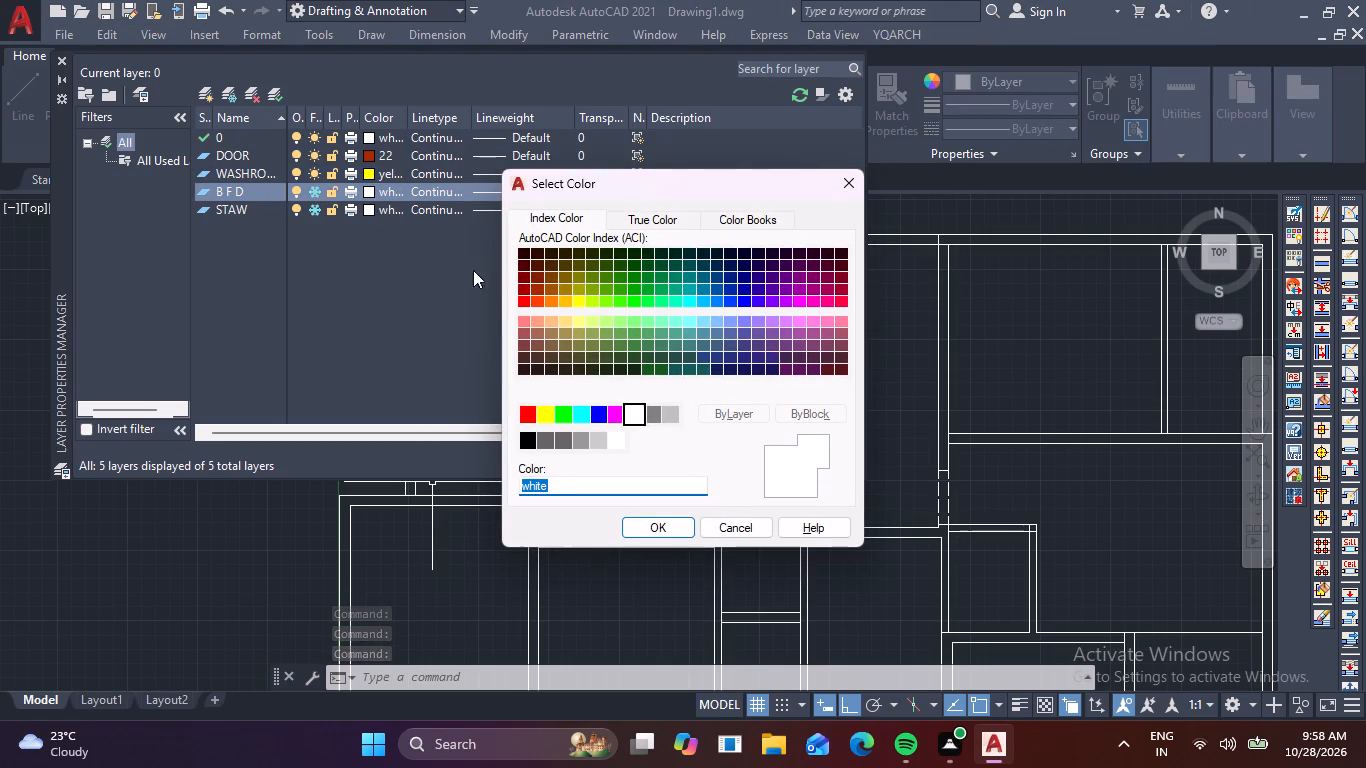
left_click(564, 287)
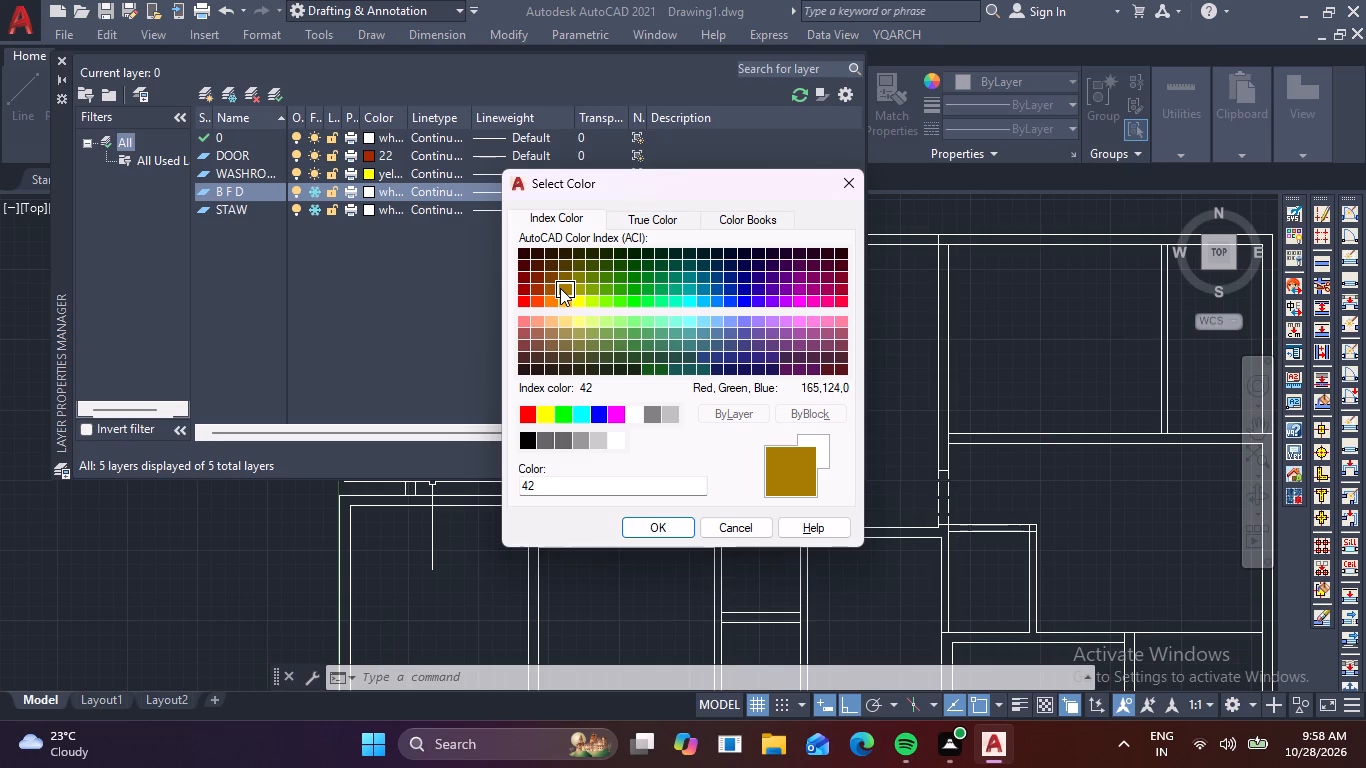
left_click(636, 527)
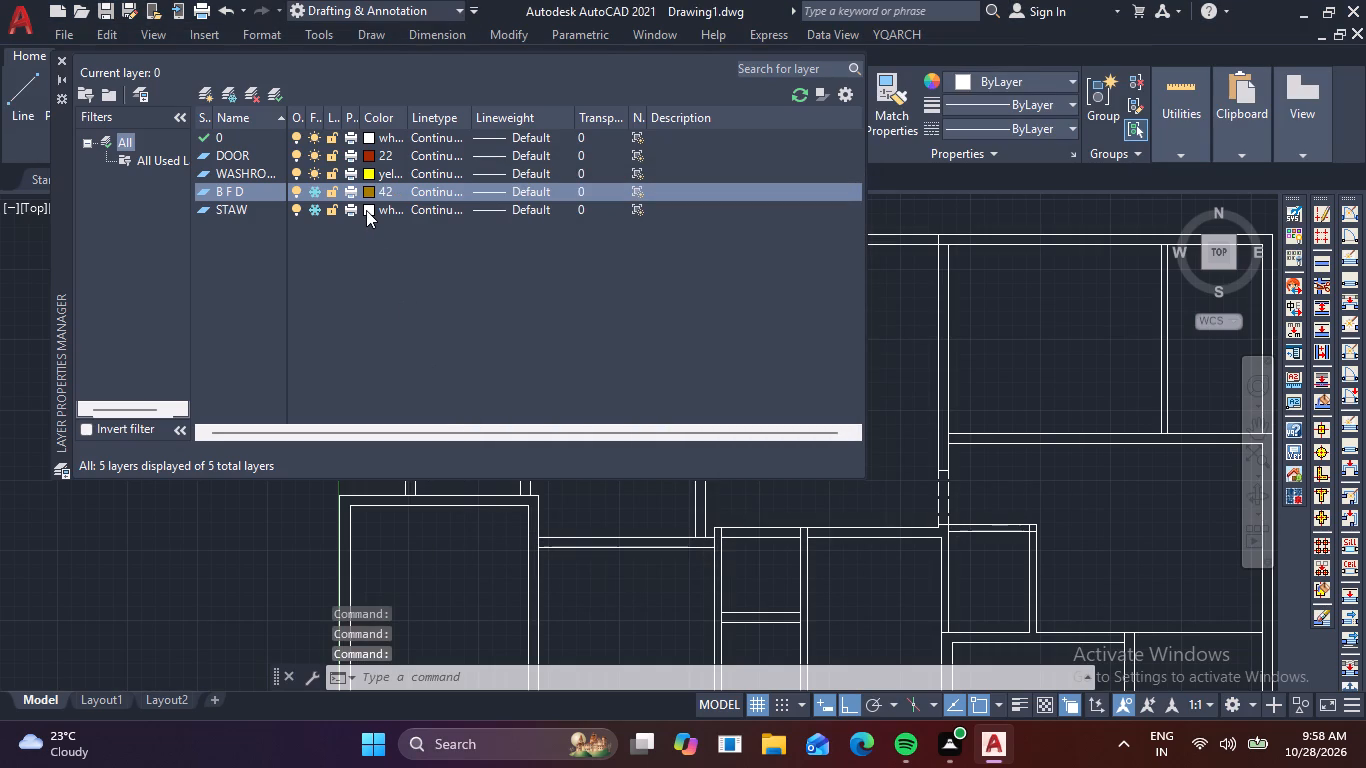
Set the STAW layer's color to index color 249.
left_click(366, 210)
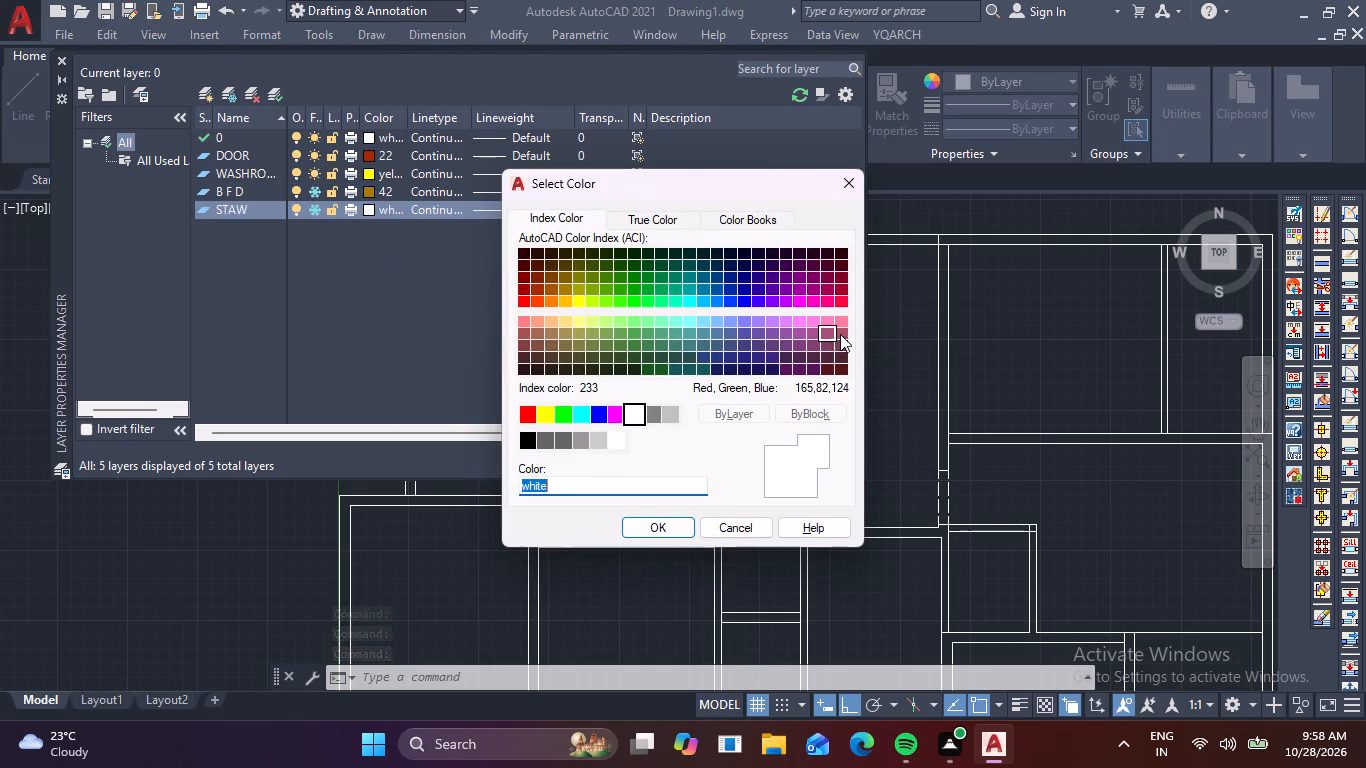
left_click(847, 369)
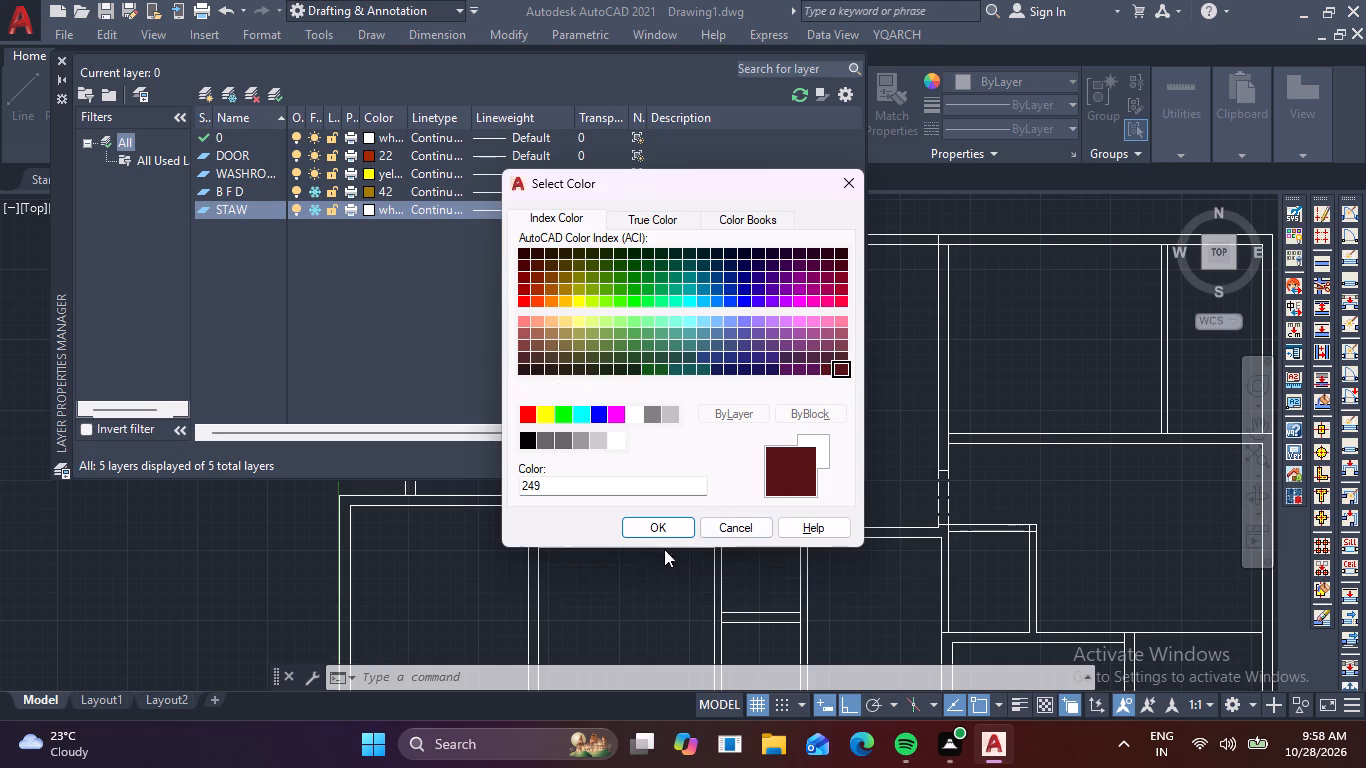
left_click(668, 516)
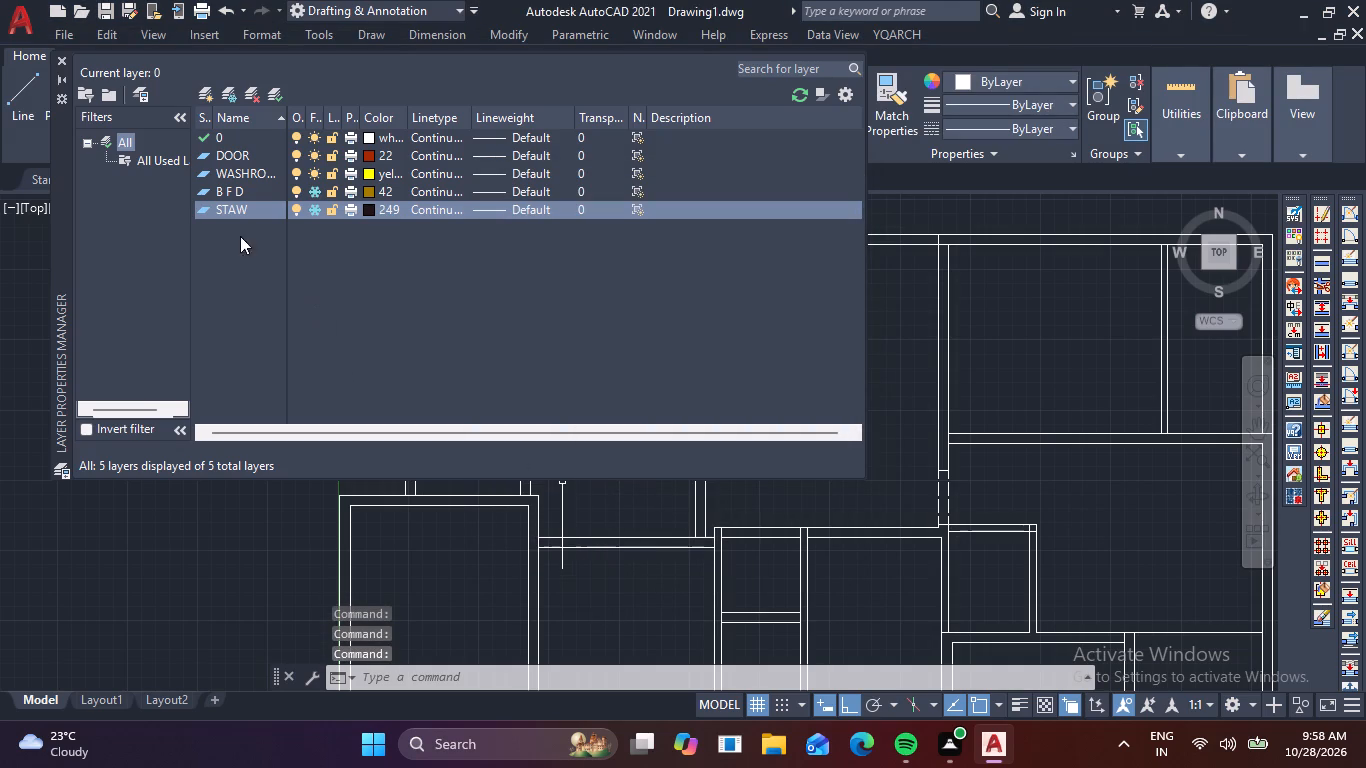
Make DOOR the current layer and close the layer properties.
left_click(274, 157)
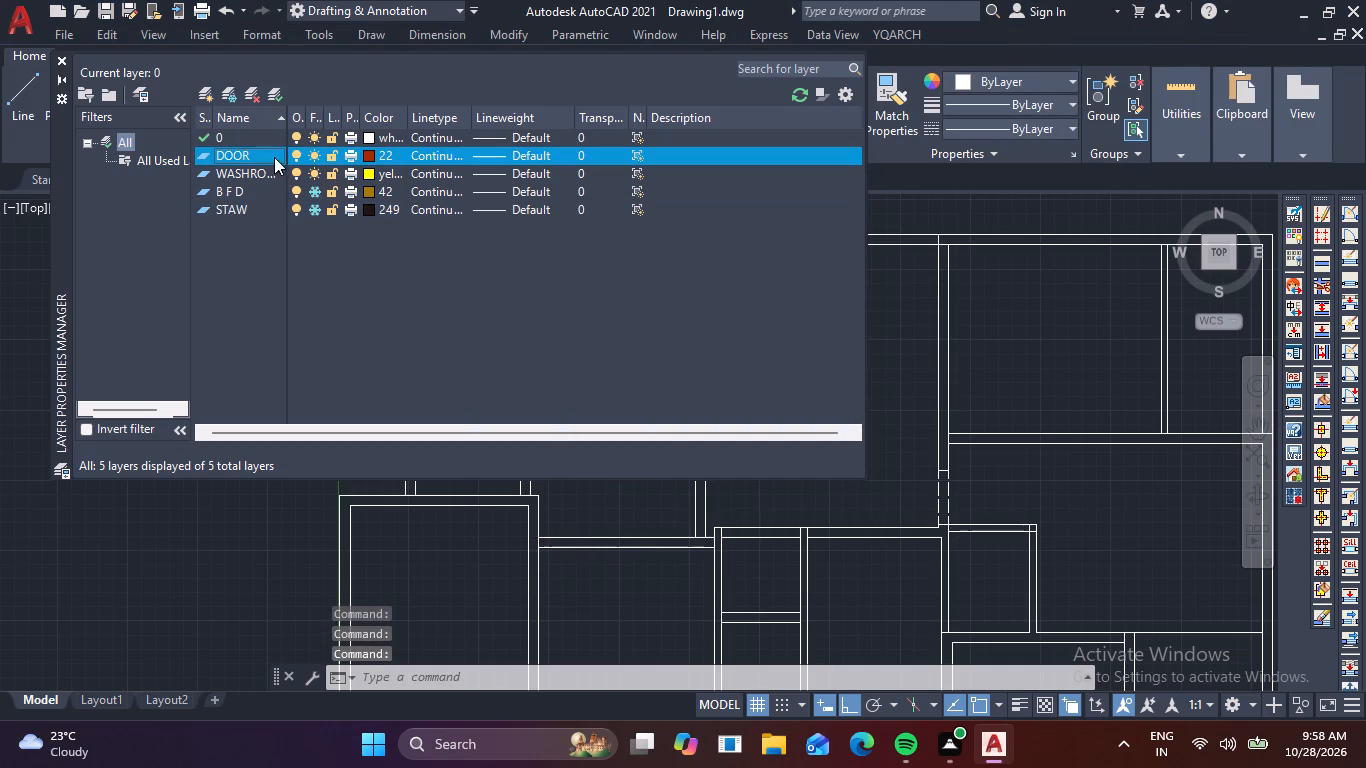
left_click(280, 91)
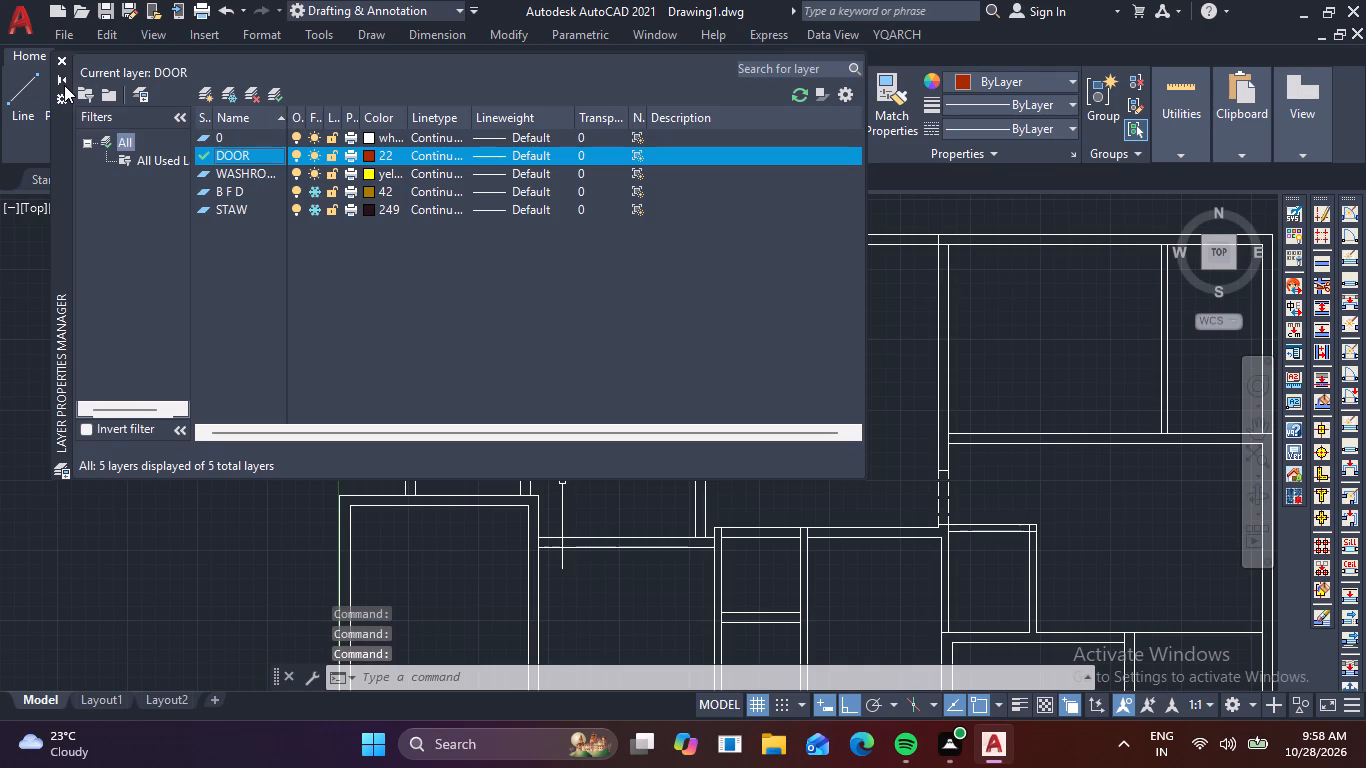
left_click(56, 52)
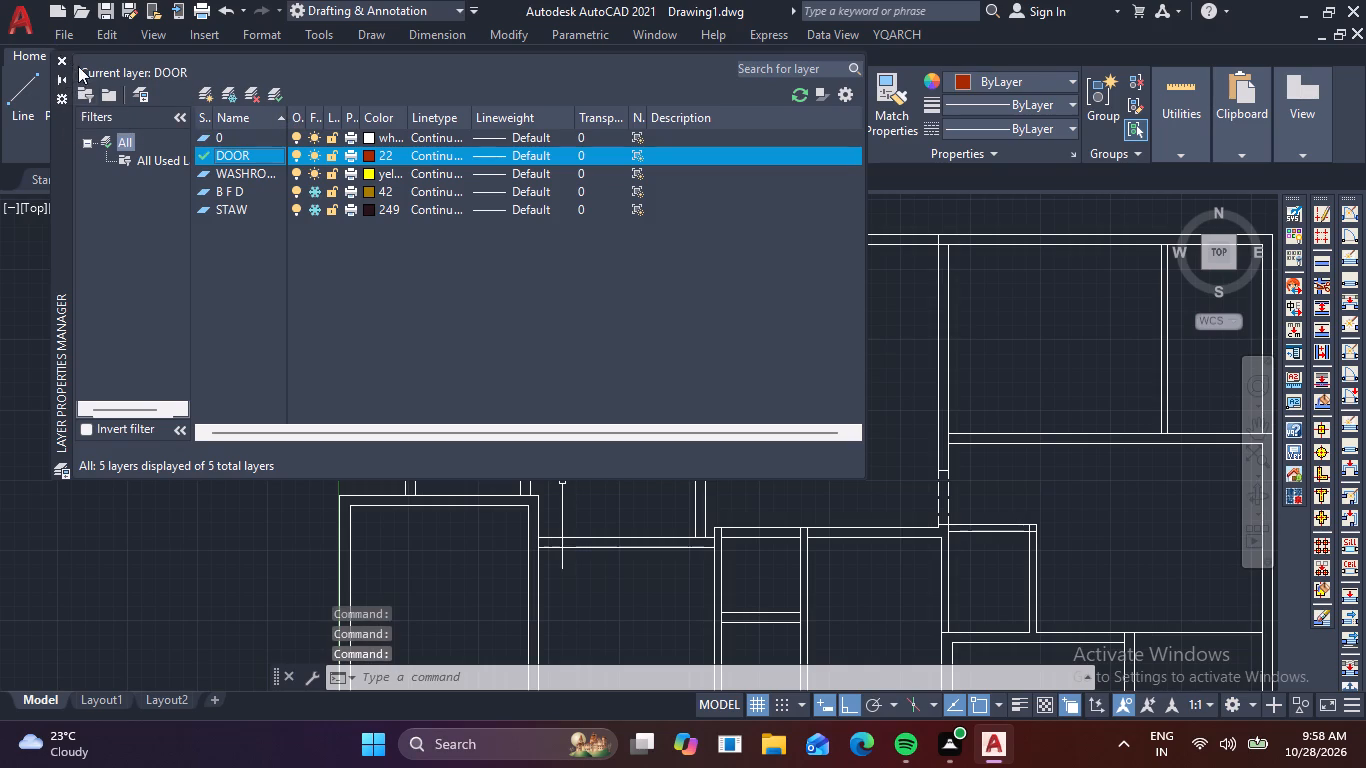
left_click(59, 58)
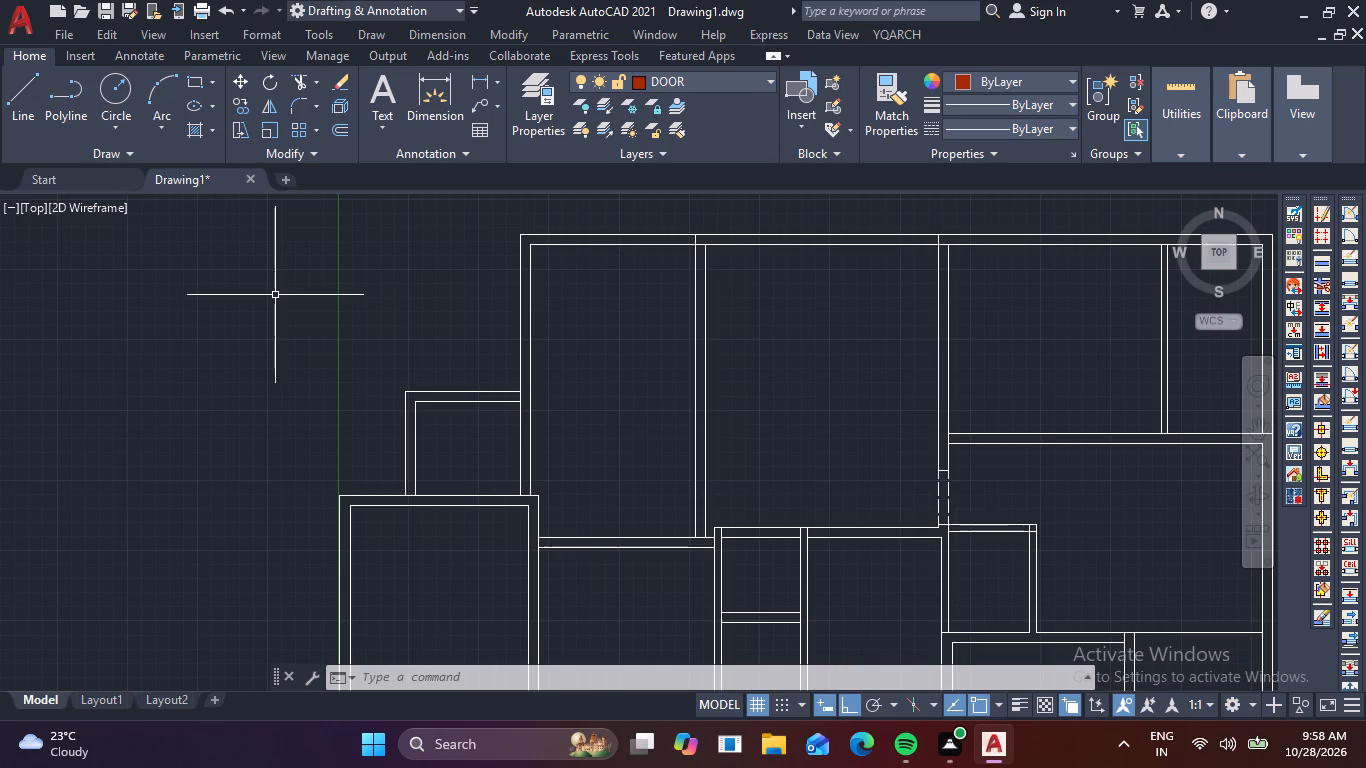
Insert the Door - Imperial block from the architectural tool palette into the empty area west of the floor plan.
middle_click_drag(280, 322, 281, 322)
middle_click_drag(281, 322, 350, 329)
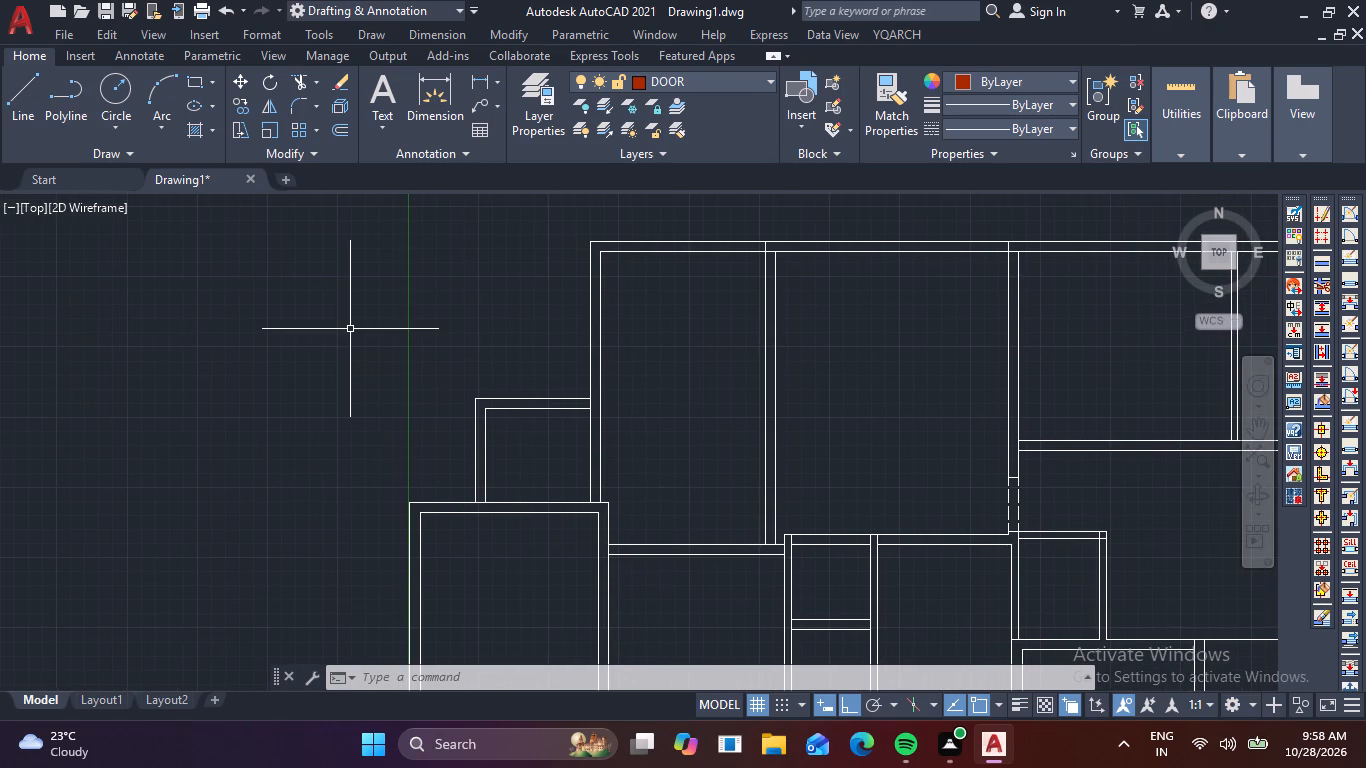
key("ctrl+3")
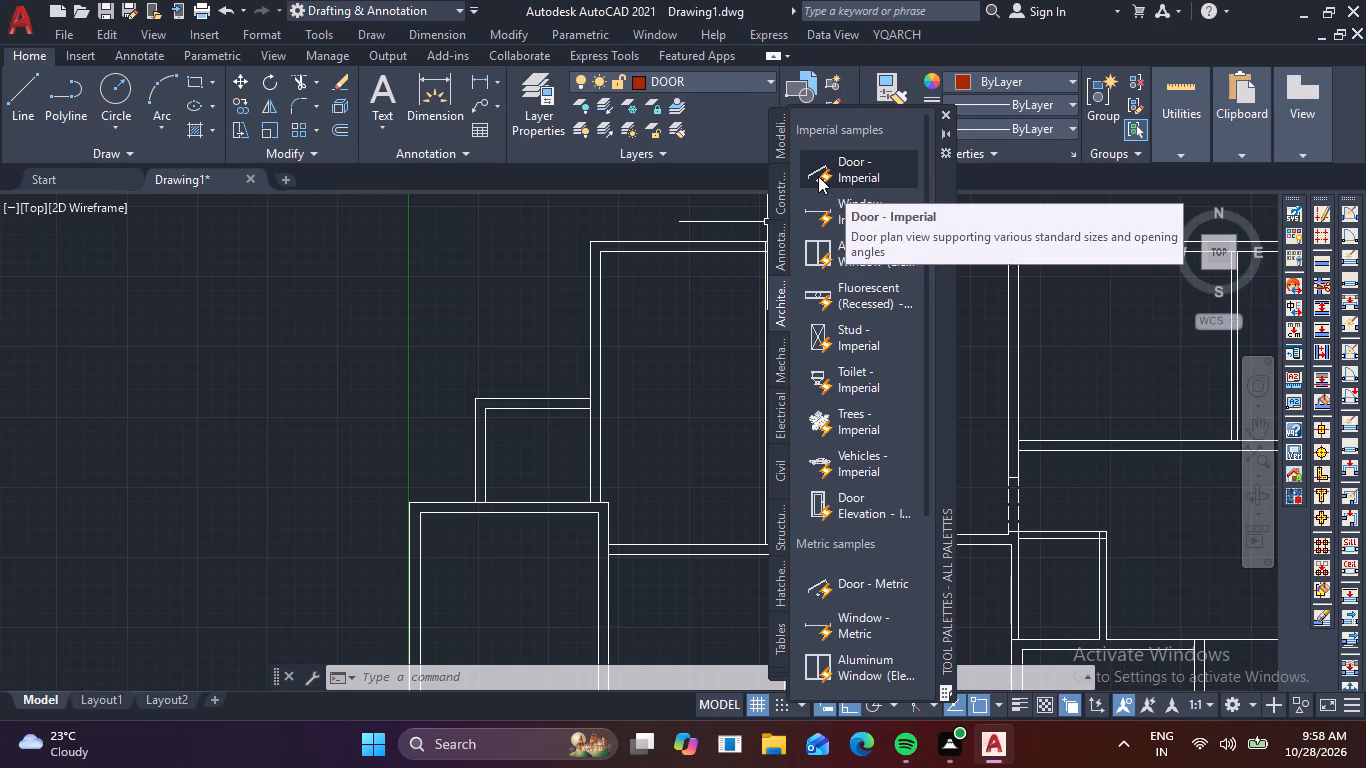
left_click_drag(816, 176, 271, 393)
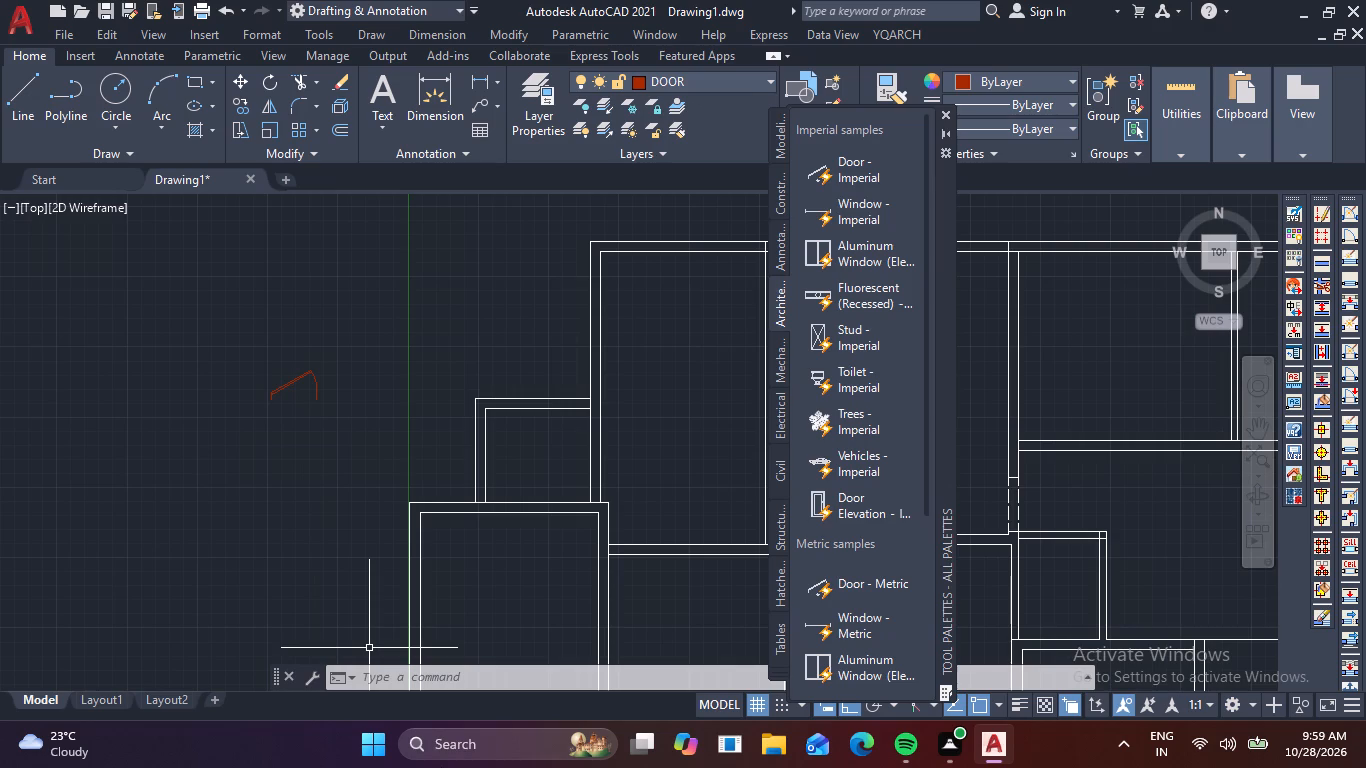
left_click(451, 750)
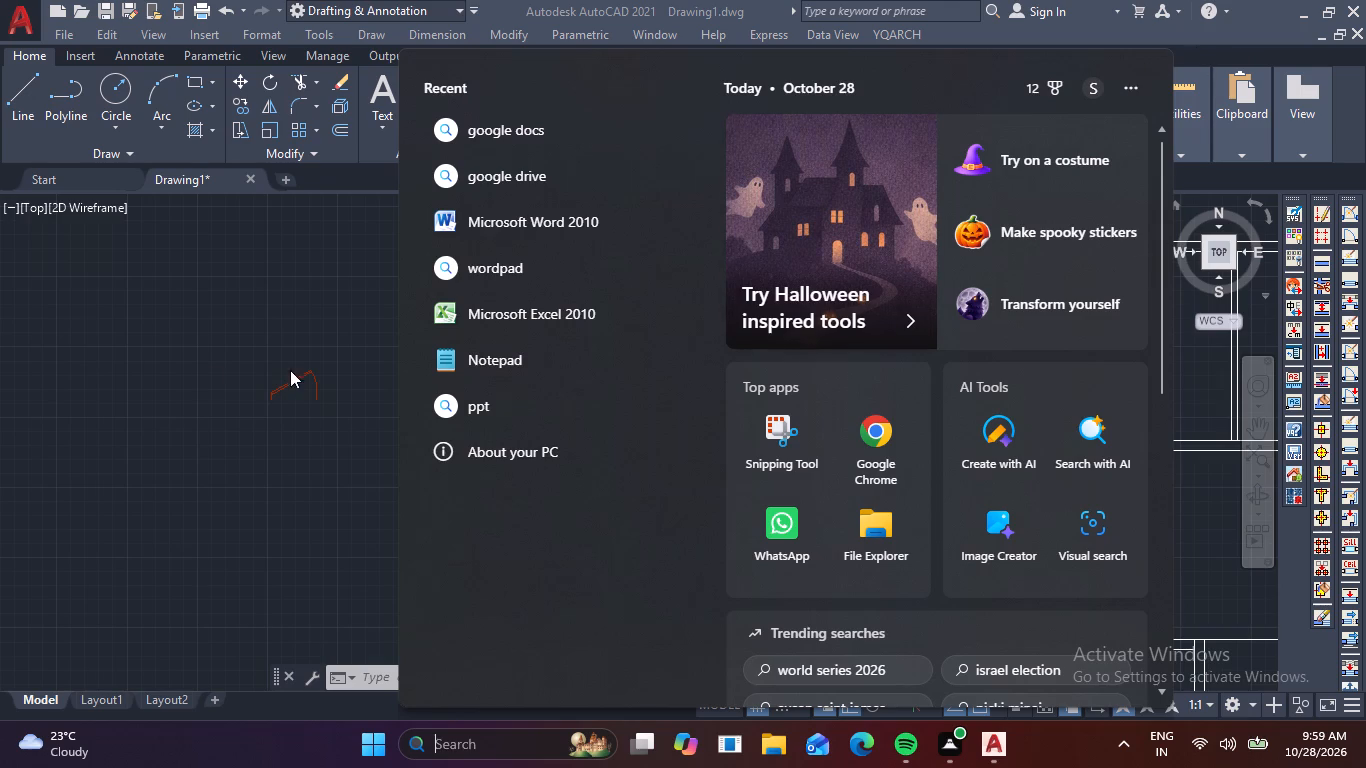
left_click(198, 367)
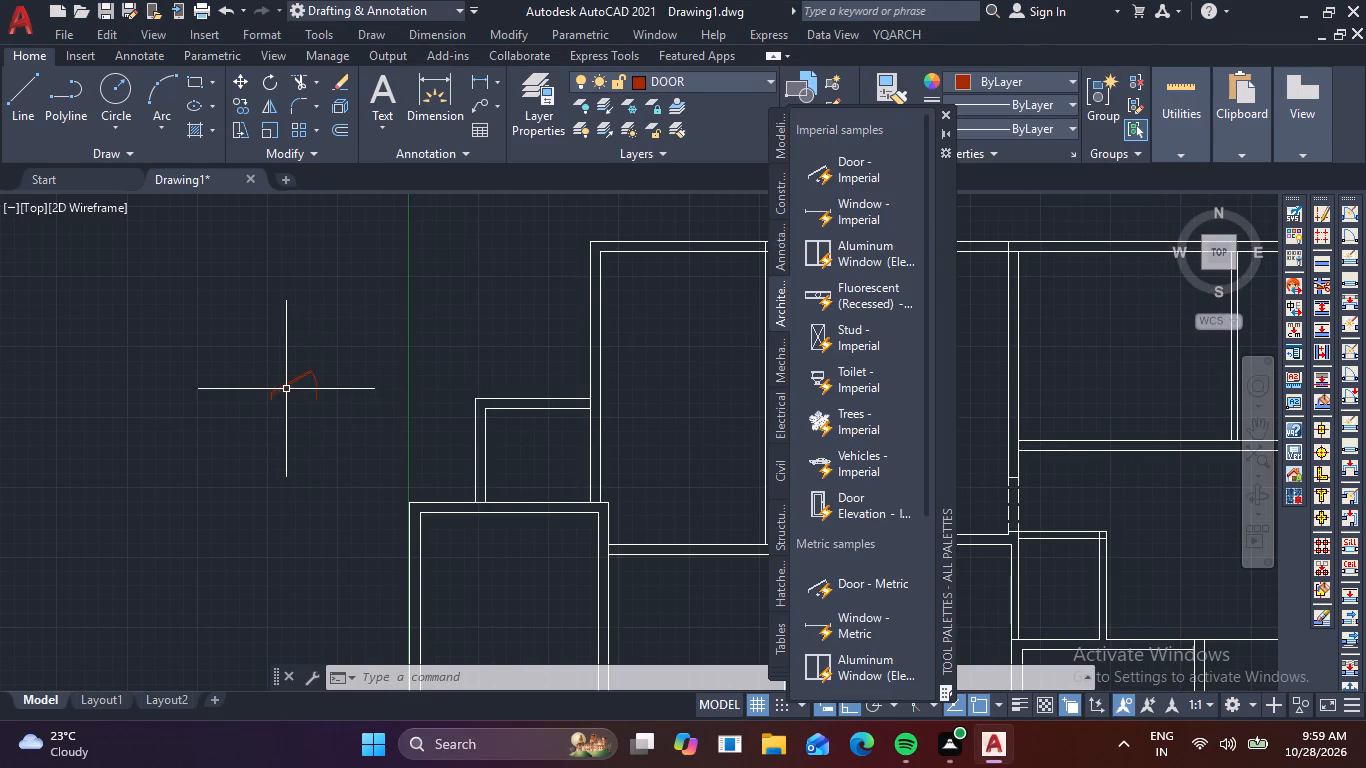
Set the inserted door block's opening angle to Open 90º.
scroll(284, 388, "up", 2)
left_click(260, 396)
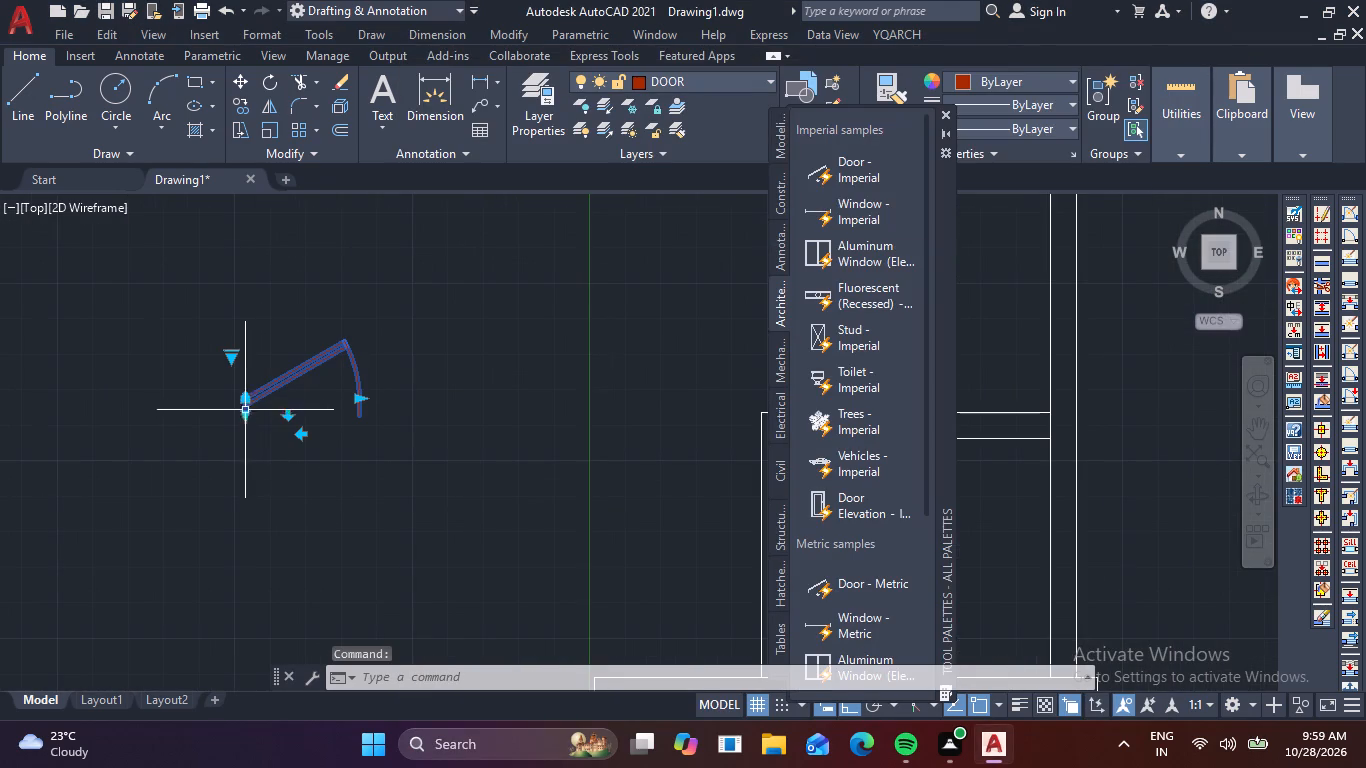
left_click(230, 352)
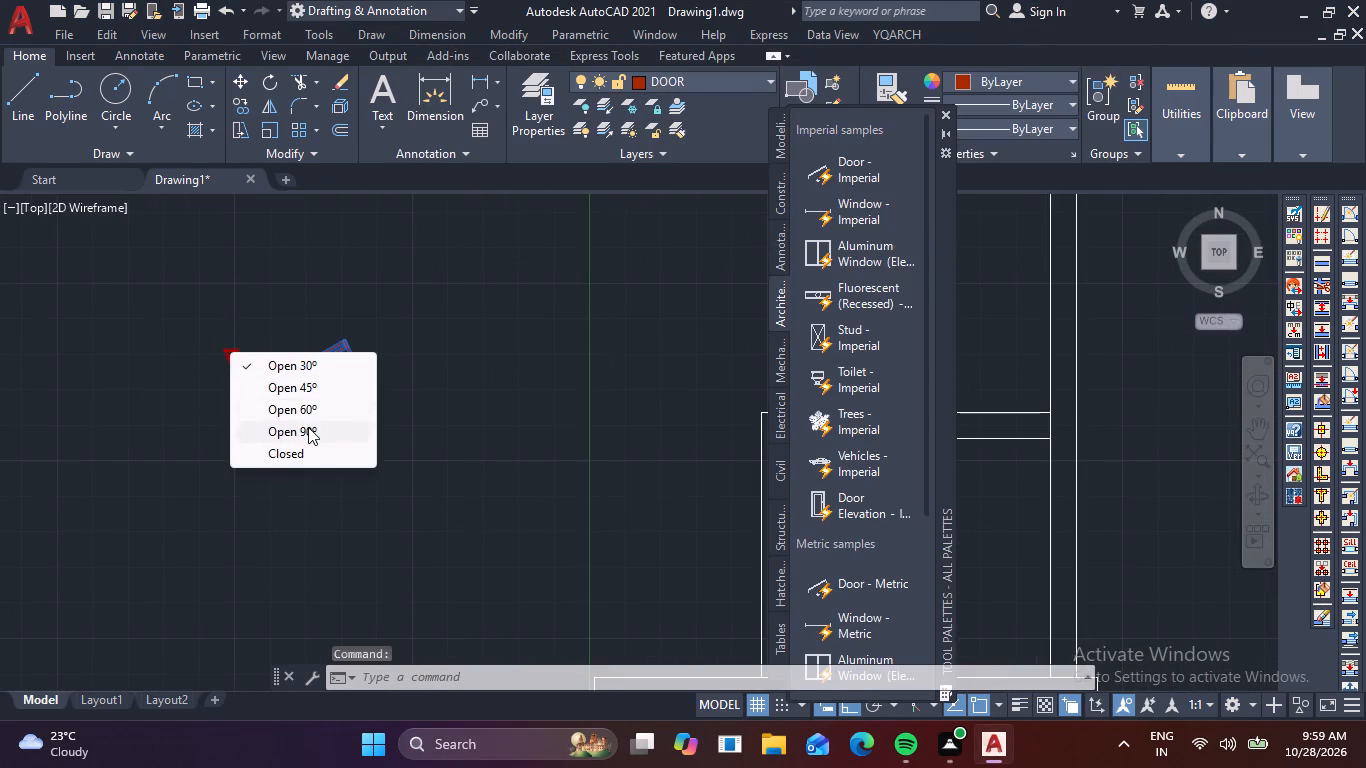
left_click(308, 427)
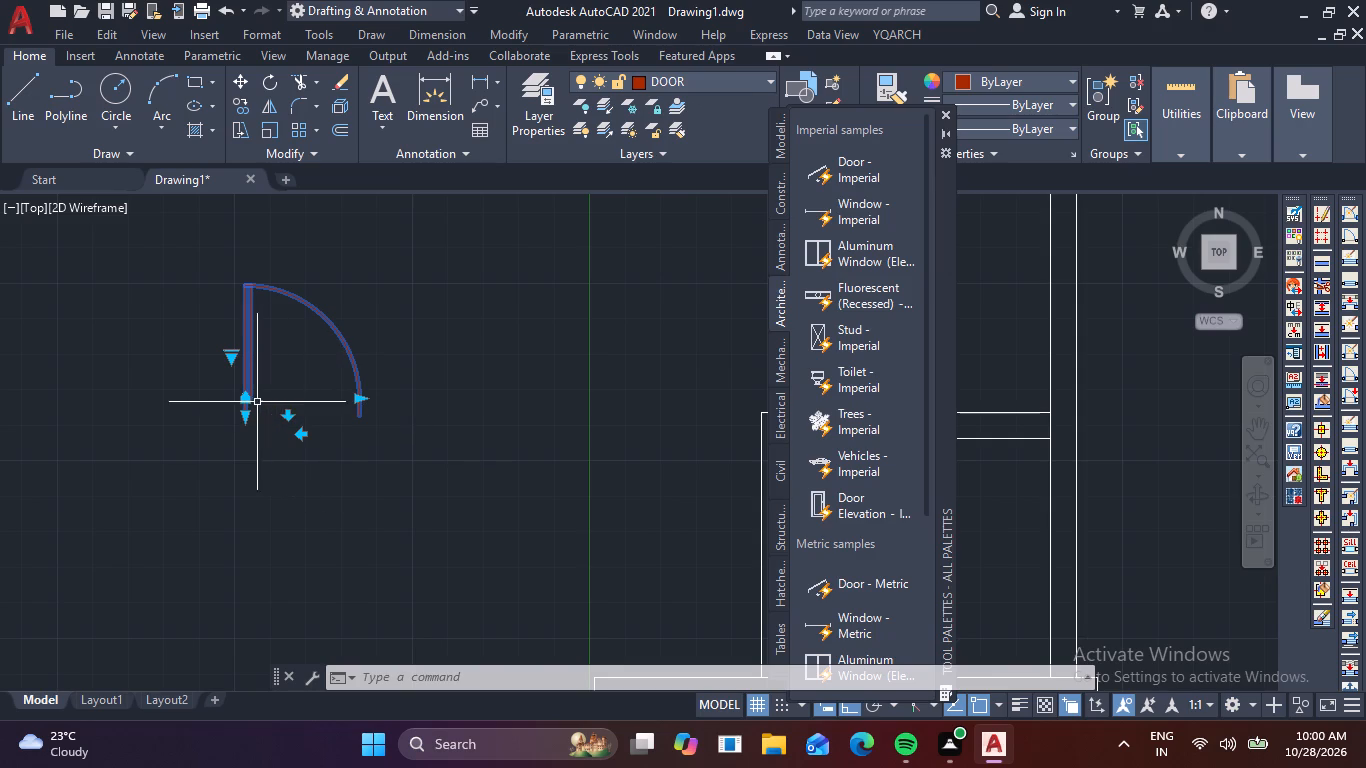
left_click(230, 359)
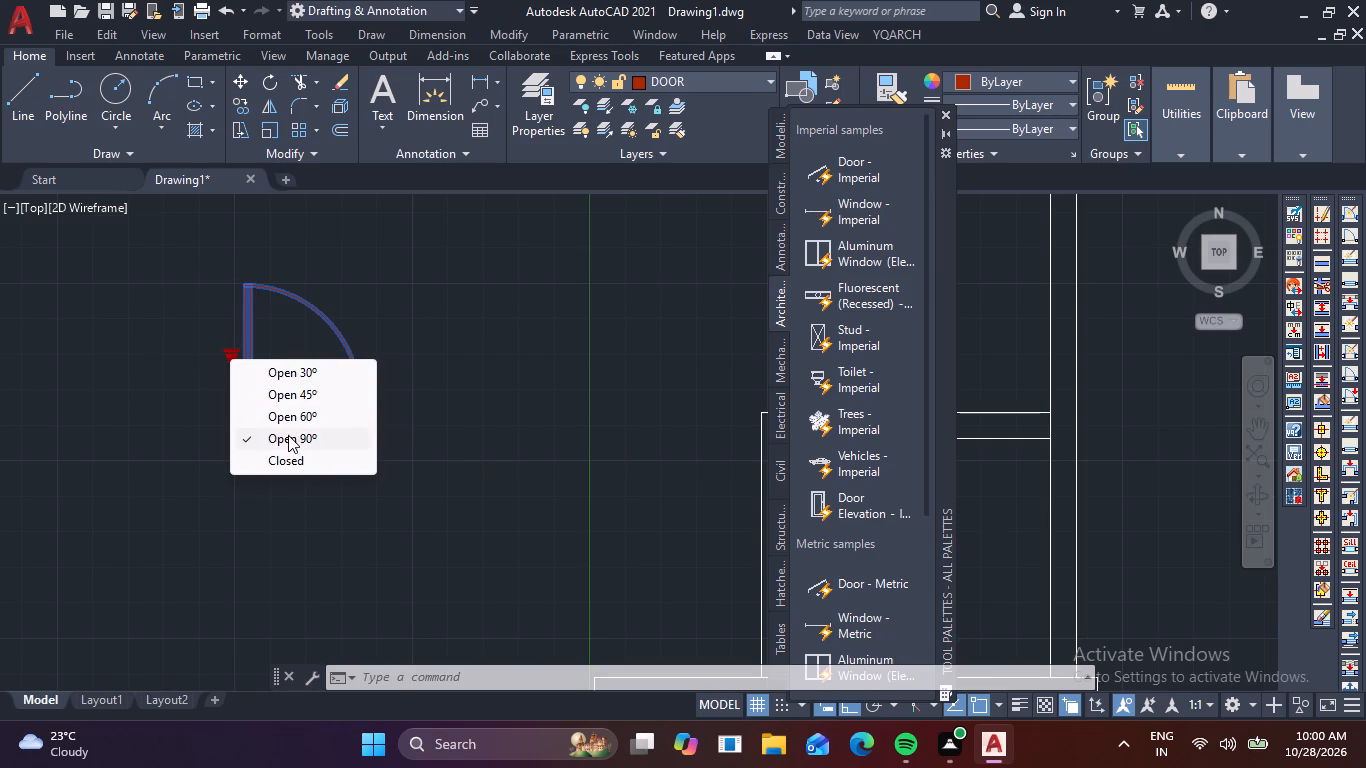
left_click(290, 435)
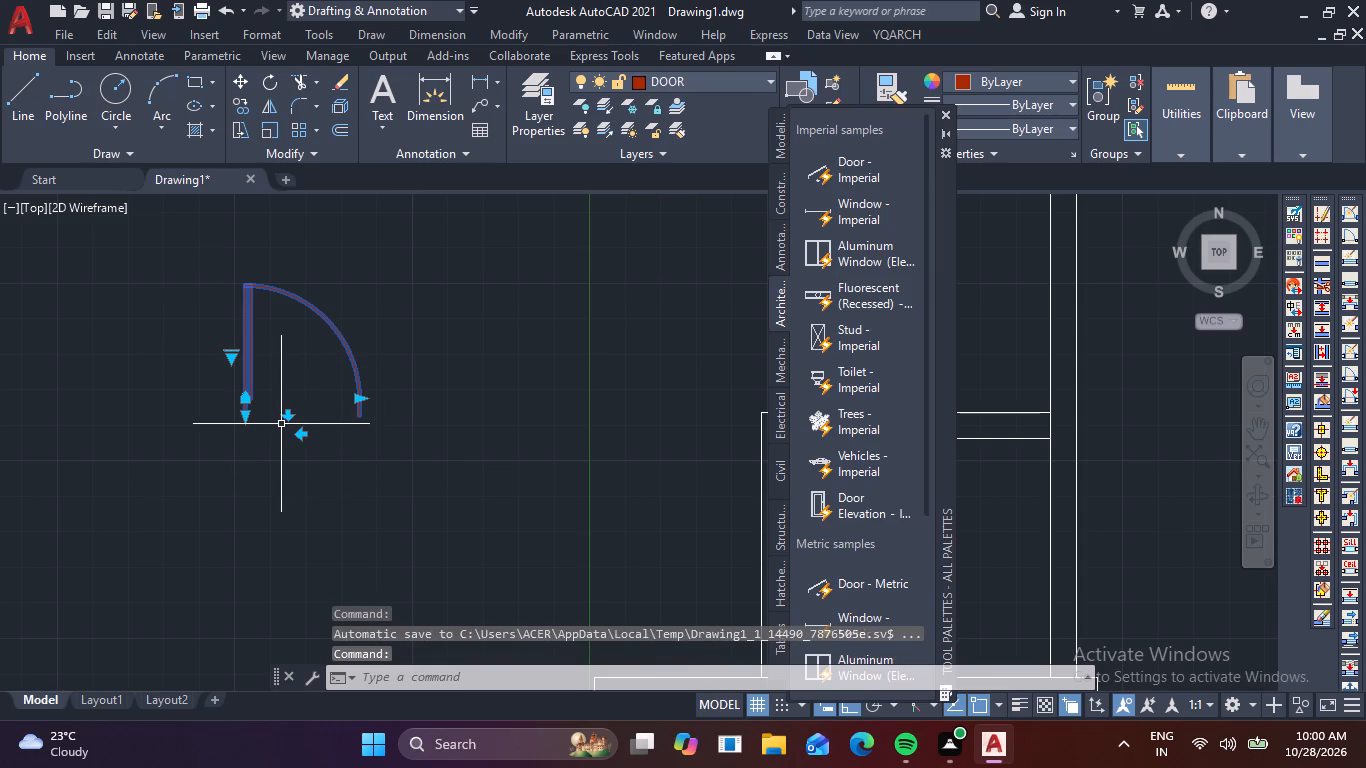
Scale the door block by reference from its hinge-side jamb end, making the jamb-to-jamb width 3'.
type("SC")
key("space")
scroll(243, 433, "up", 2)
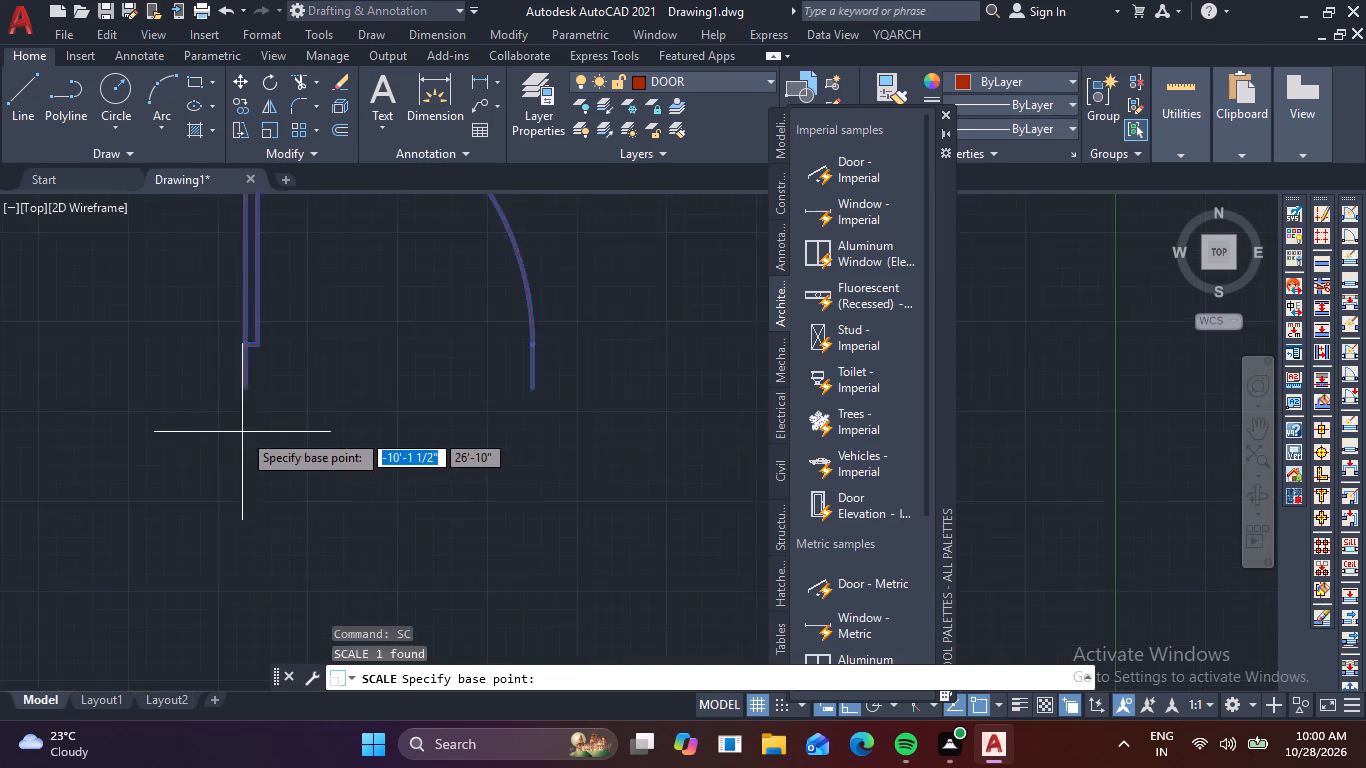
scroll(242, 432, "up", 1)
left_click(241, 359)
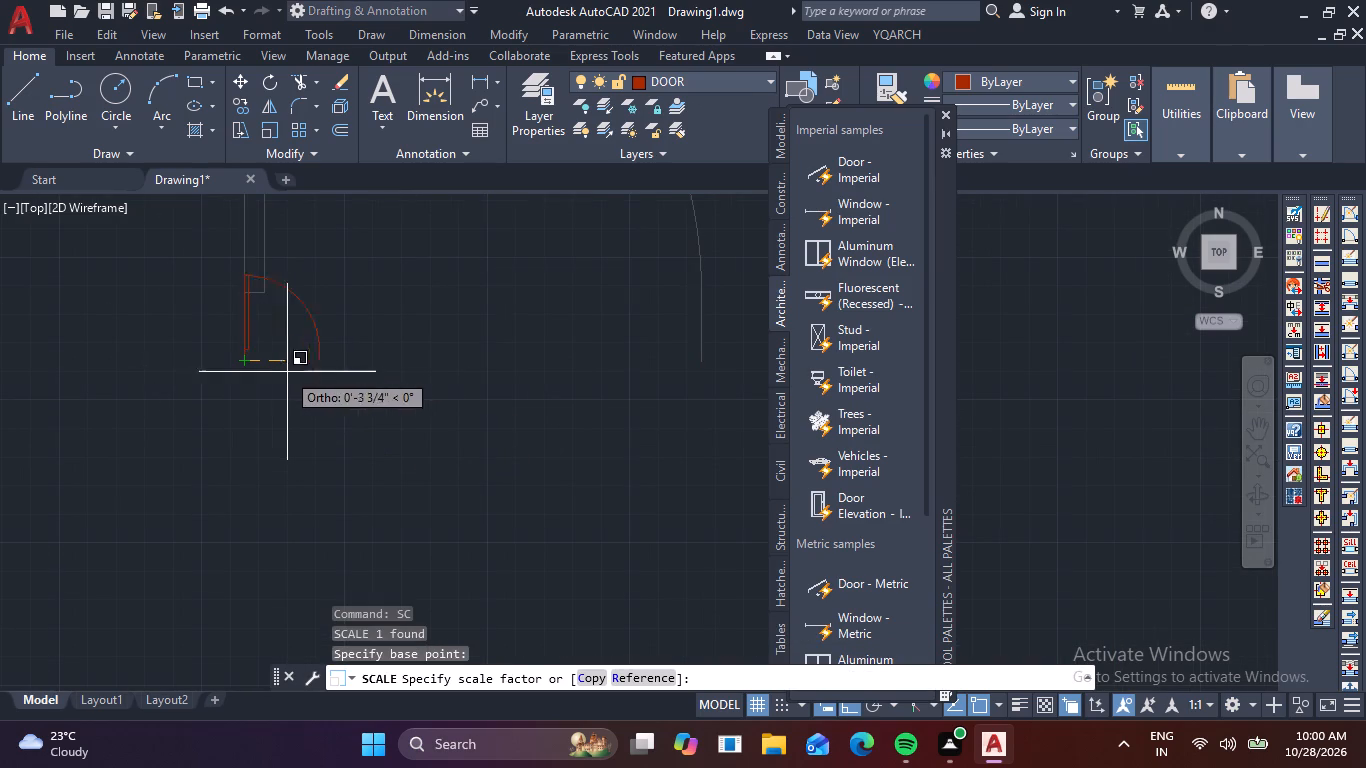
left_click(651, 678)
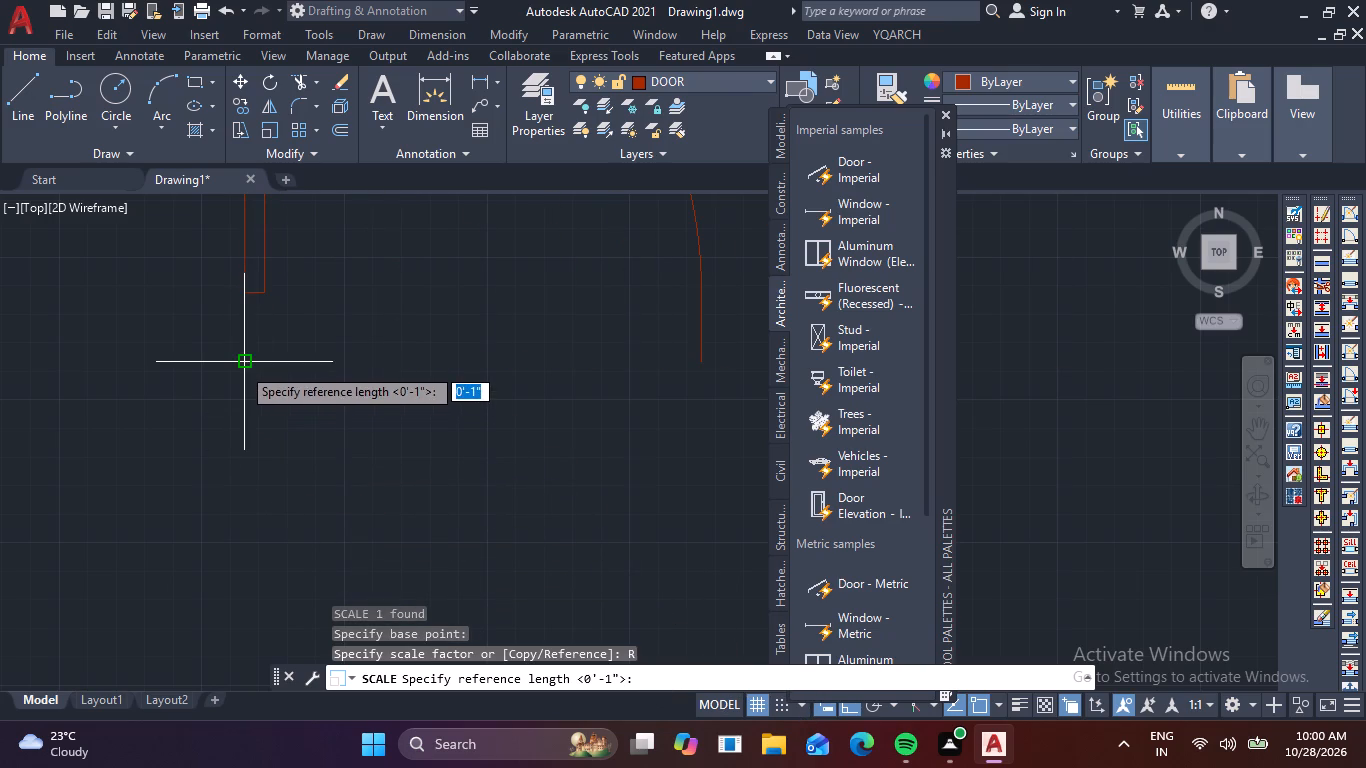
left_click(241, 366)
left_click(700, 364)
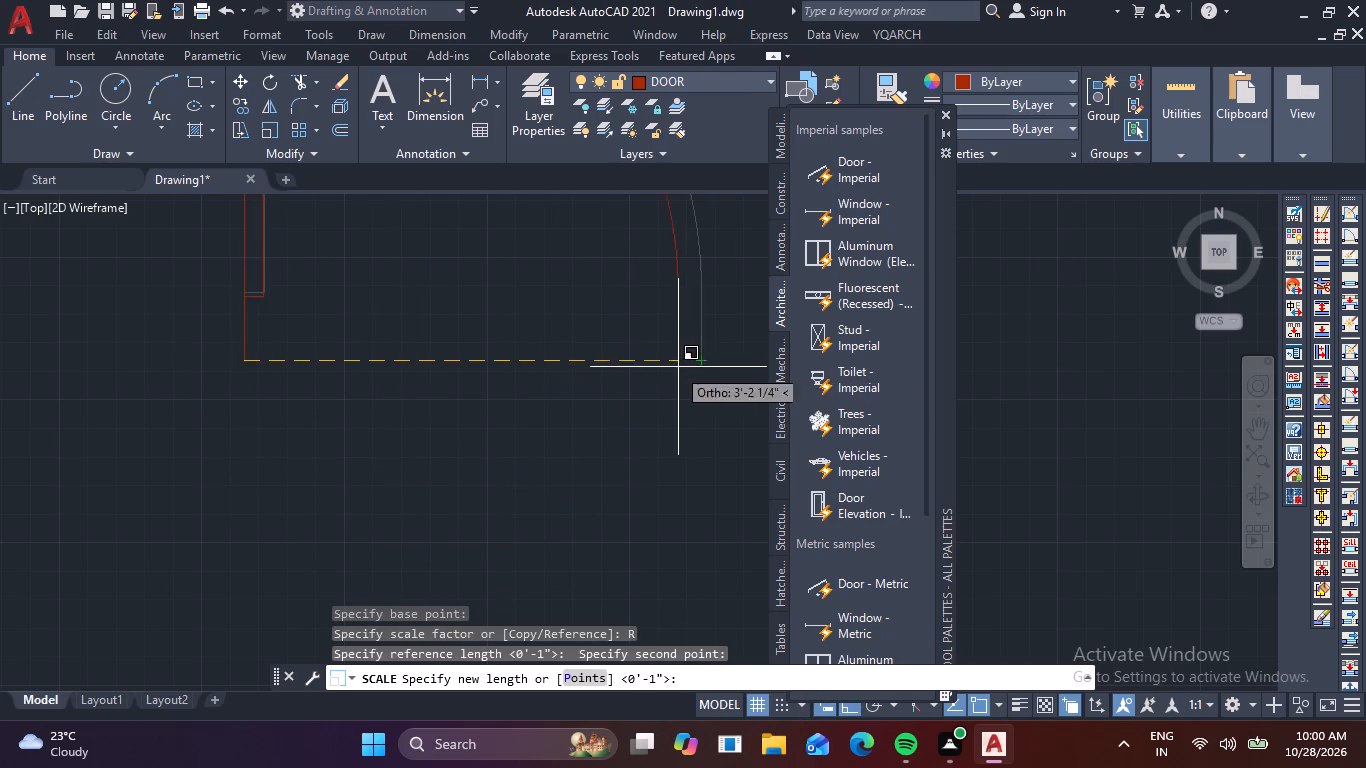
key("3")
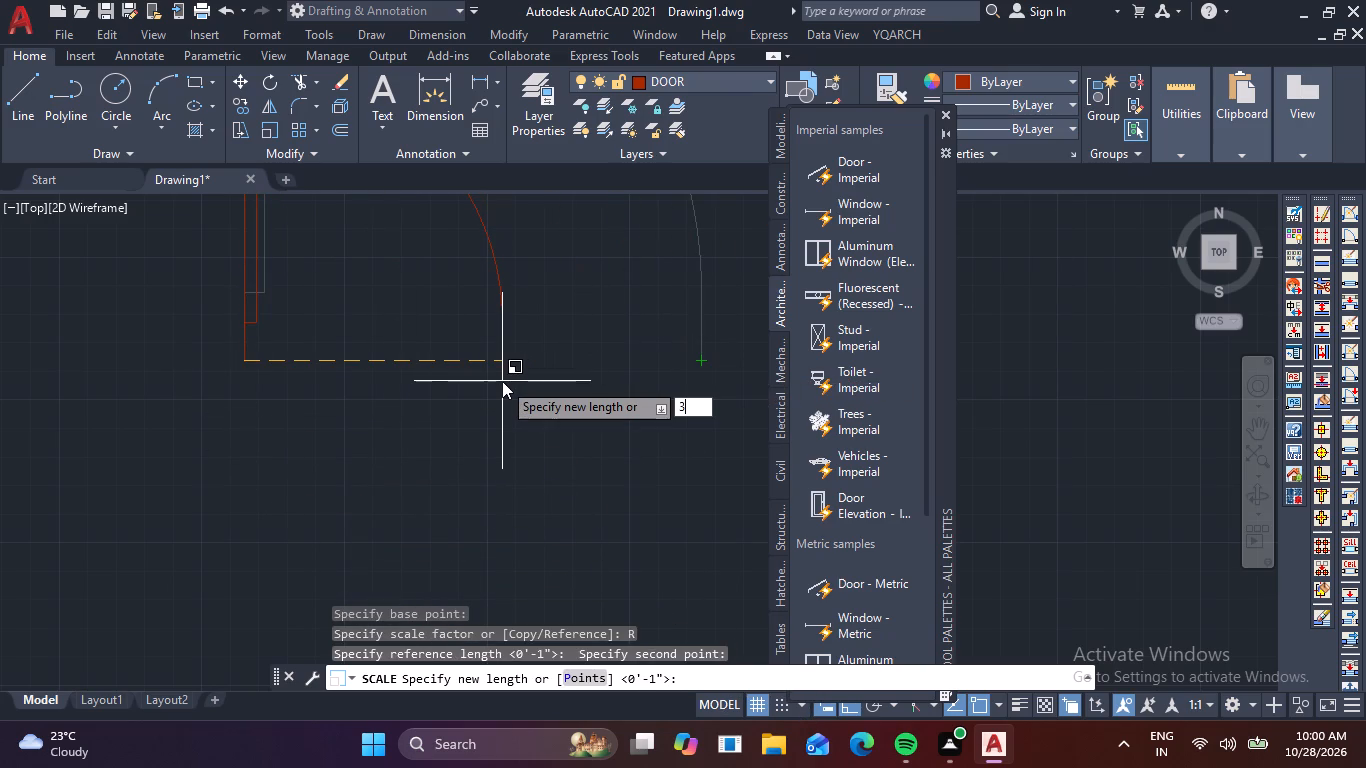
key("apostrophe")
key("Return")
scroll(460, 417, "down", 2)
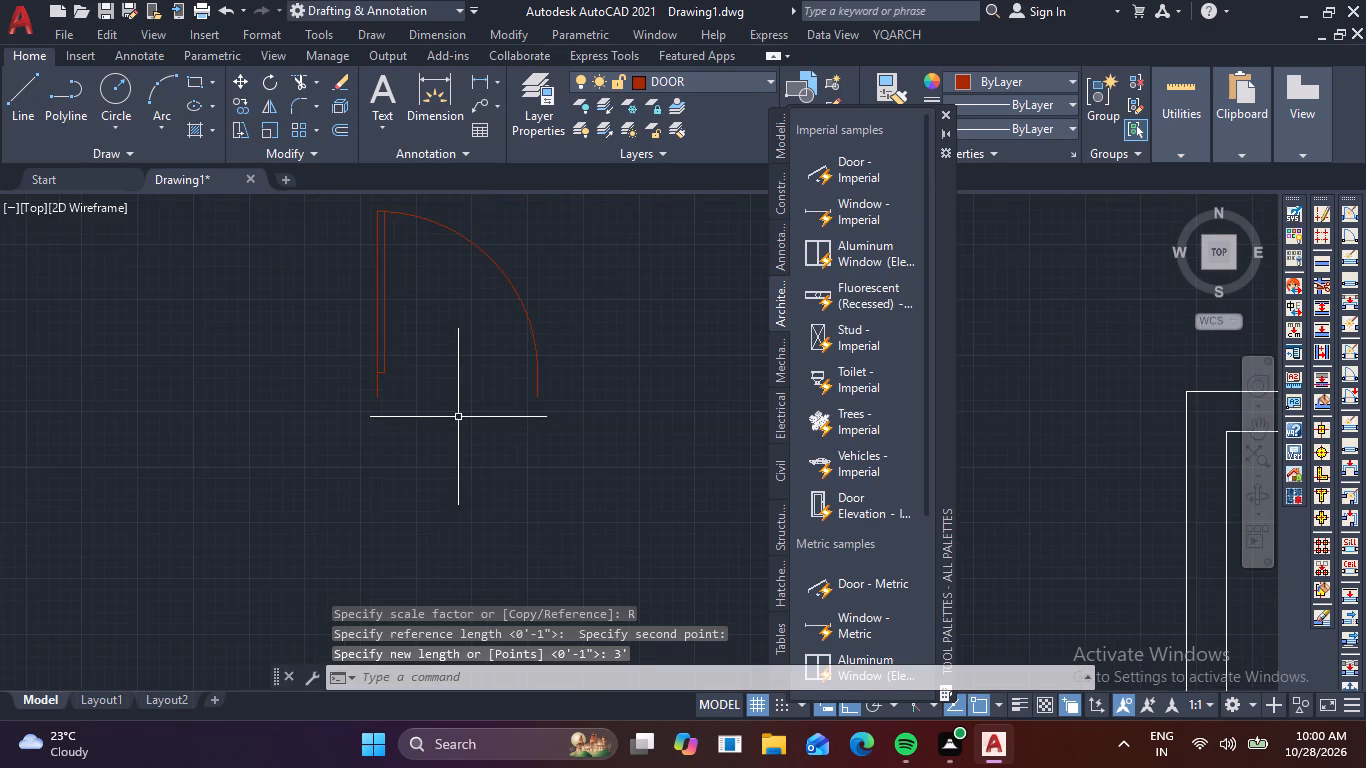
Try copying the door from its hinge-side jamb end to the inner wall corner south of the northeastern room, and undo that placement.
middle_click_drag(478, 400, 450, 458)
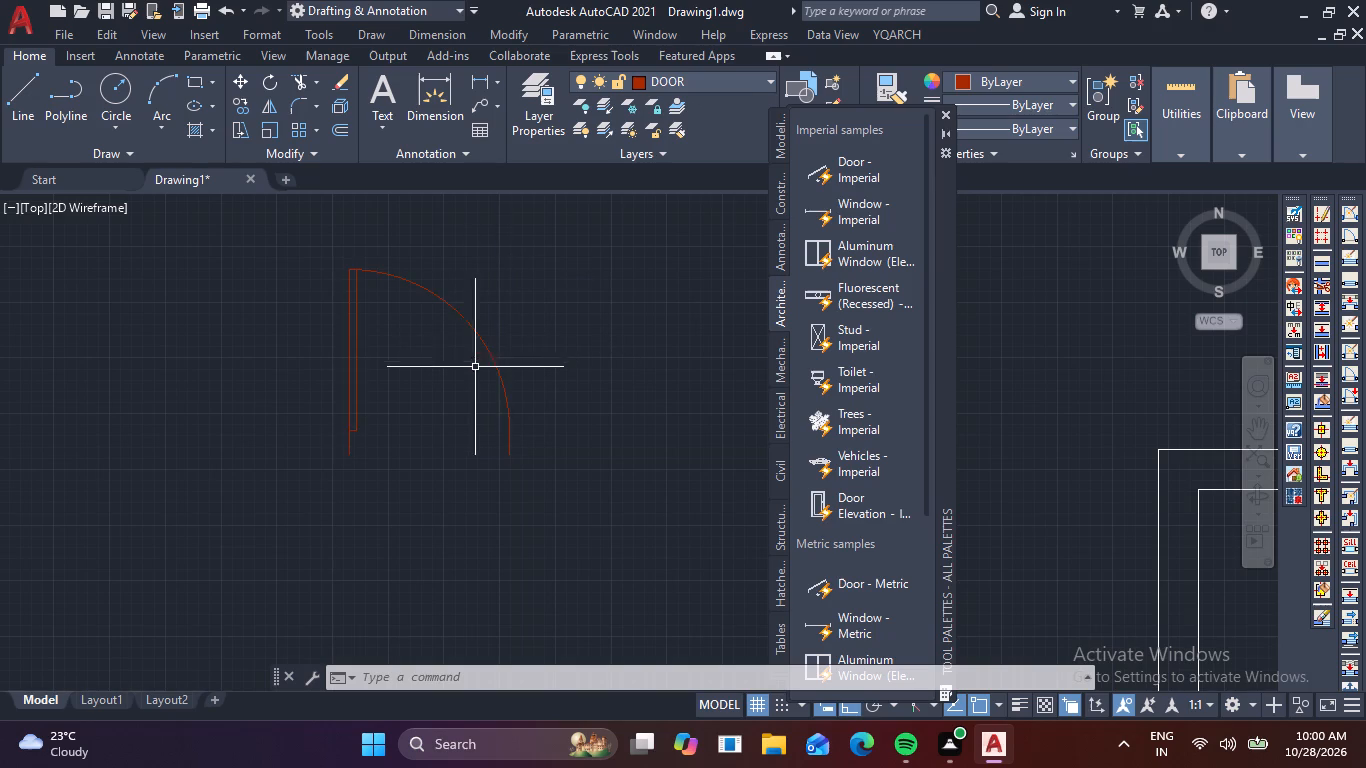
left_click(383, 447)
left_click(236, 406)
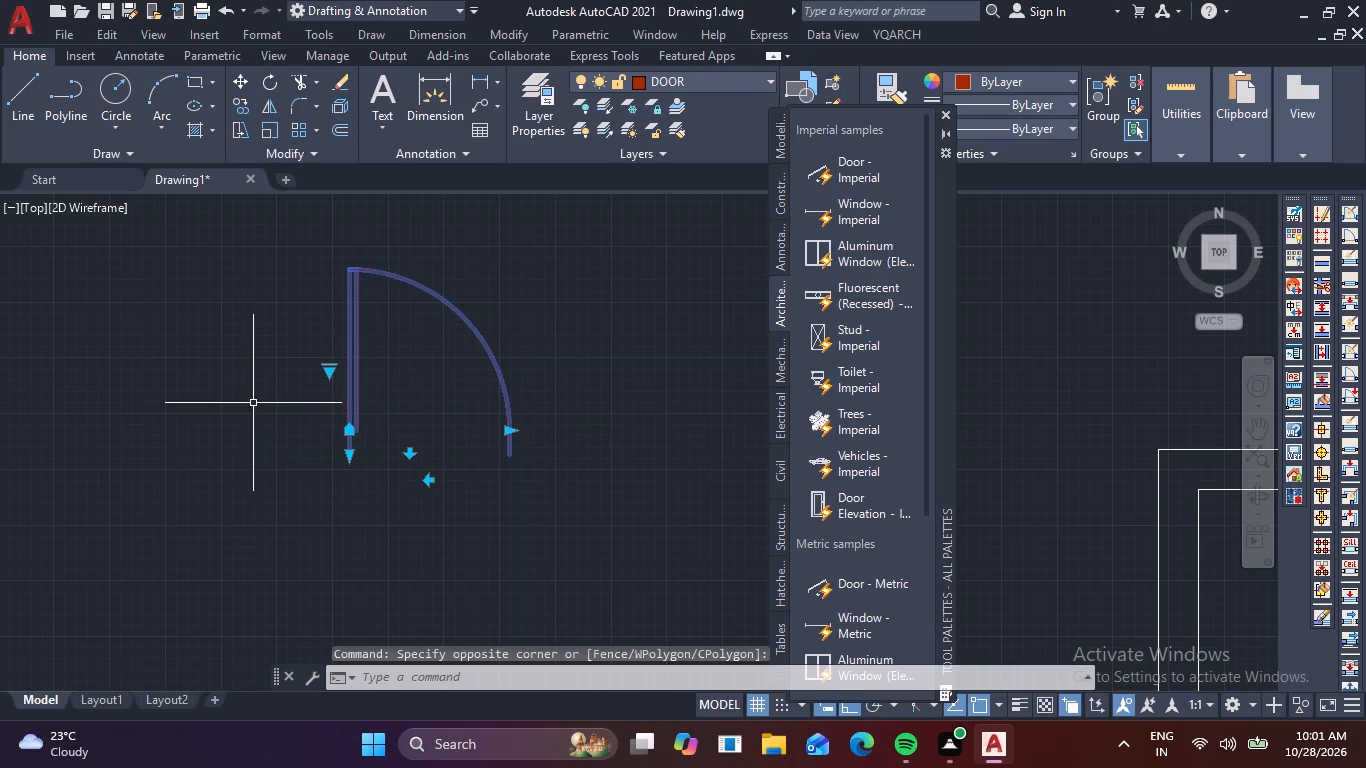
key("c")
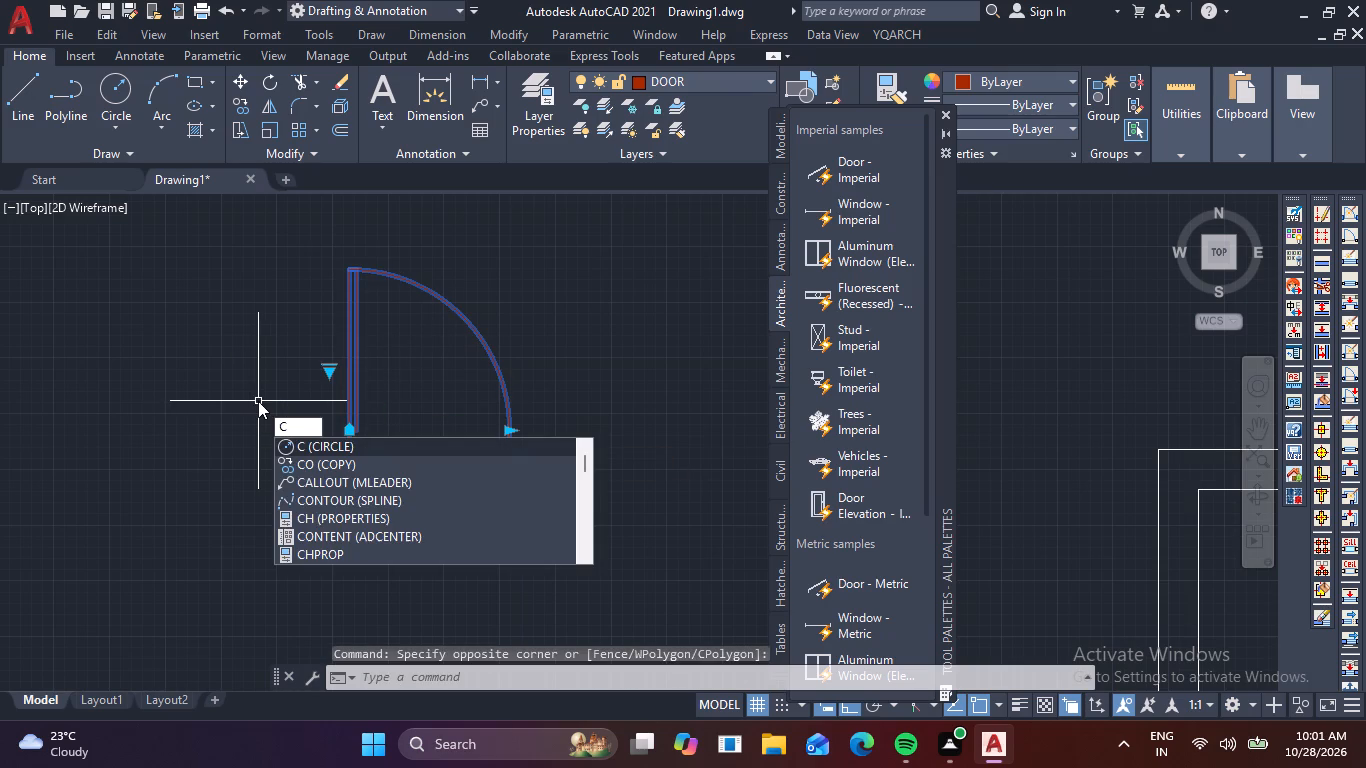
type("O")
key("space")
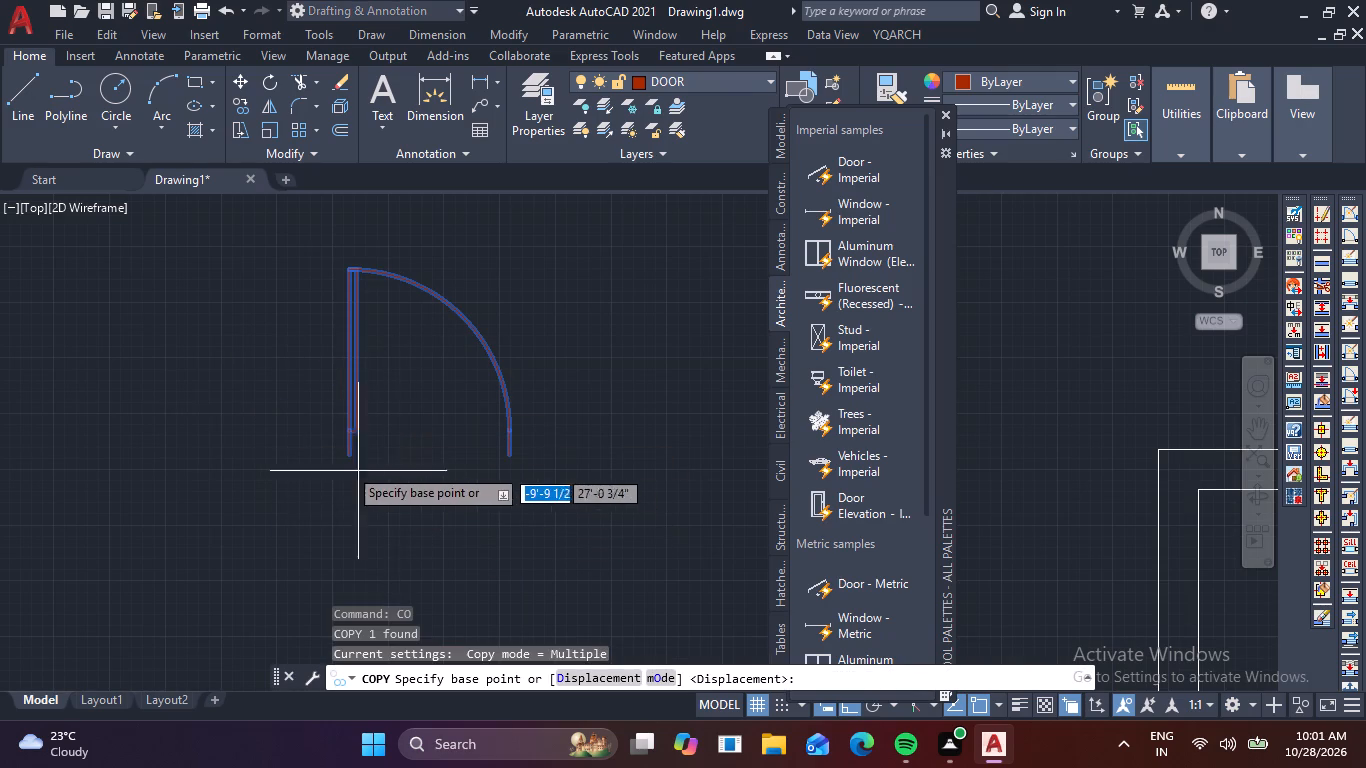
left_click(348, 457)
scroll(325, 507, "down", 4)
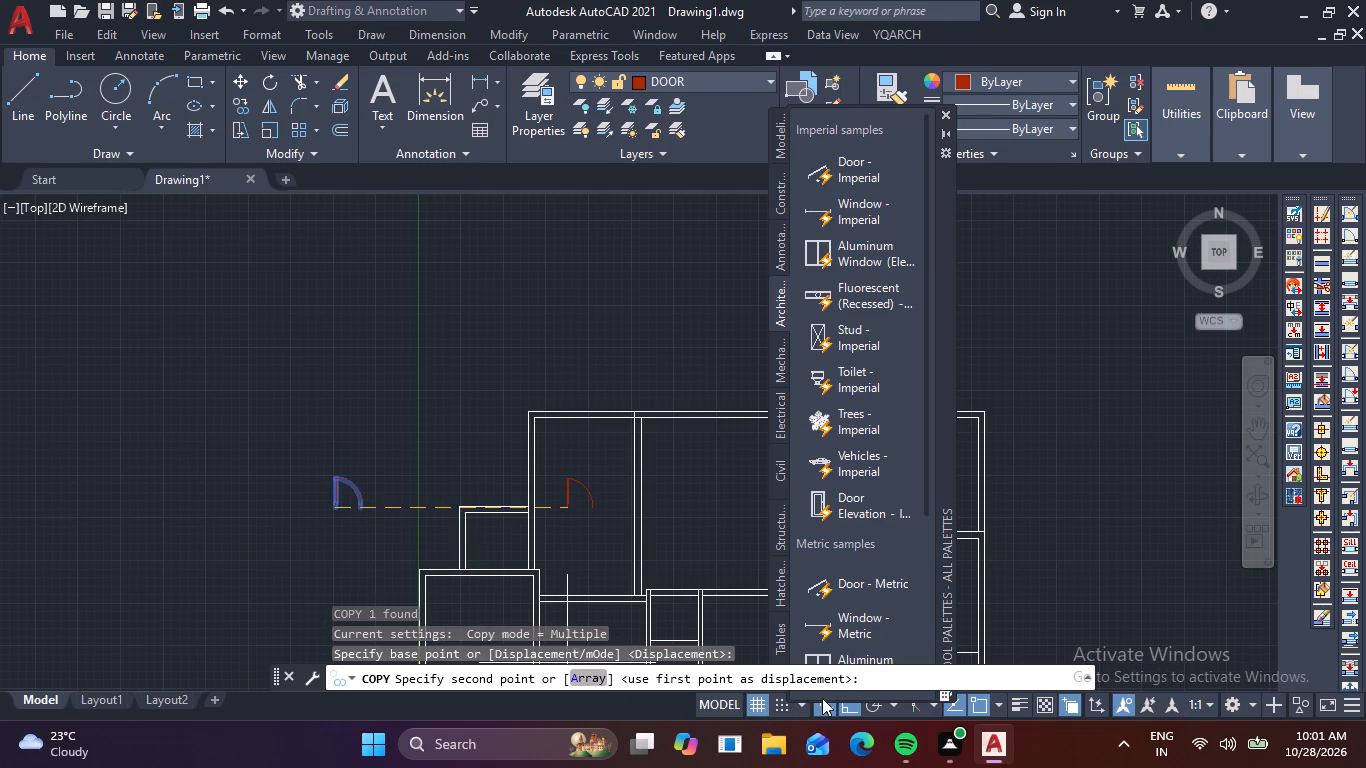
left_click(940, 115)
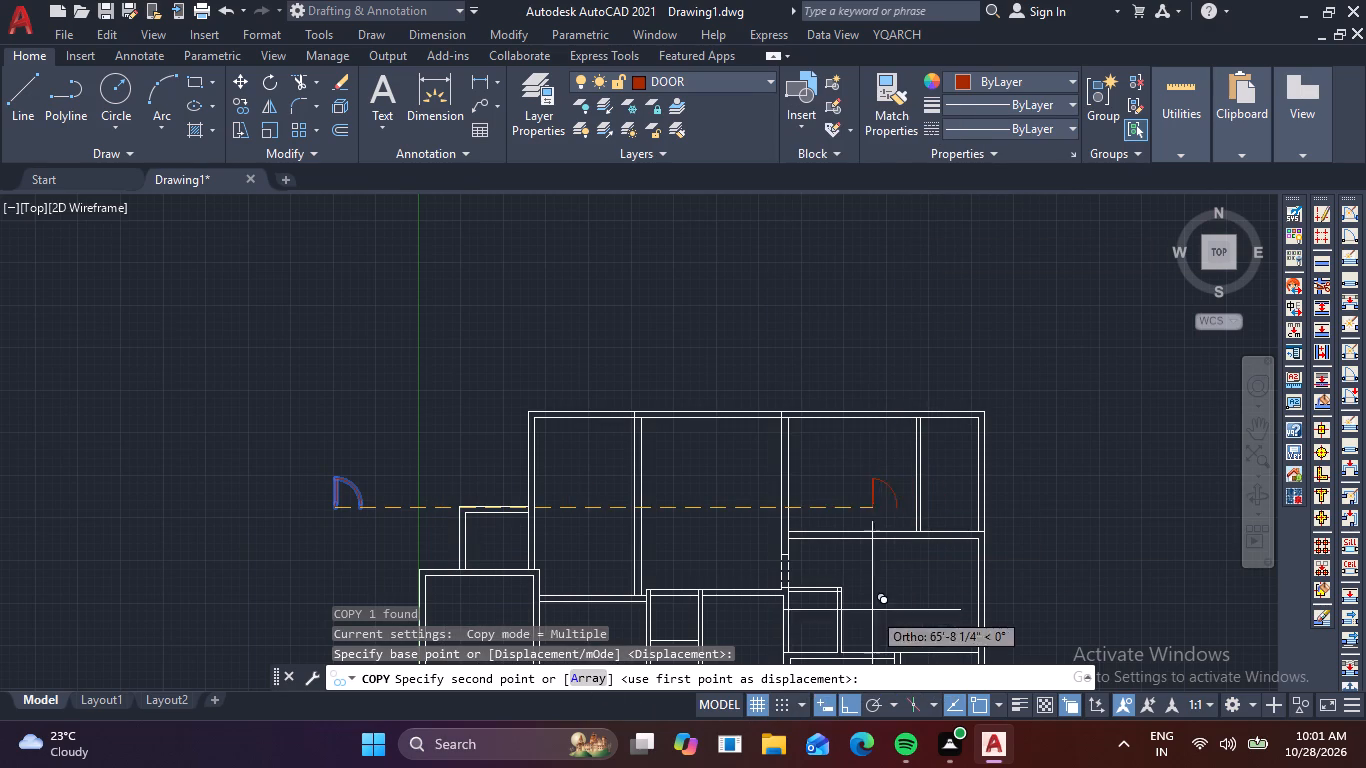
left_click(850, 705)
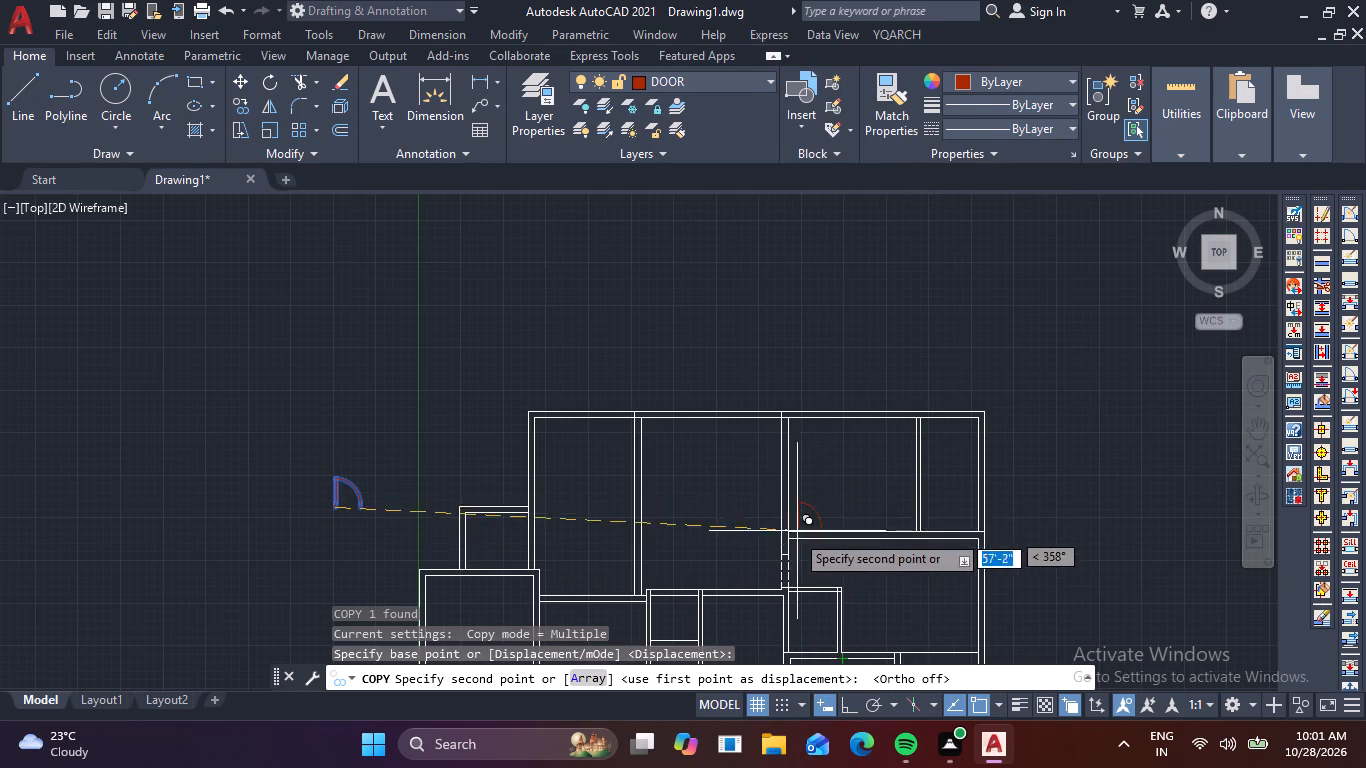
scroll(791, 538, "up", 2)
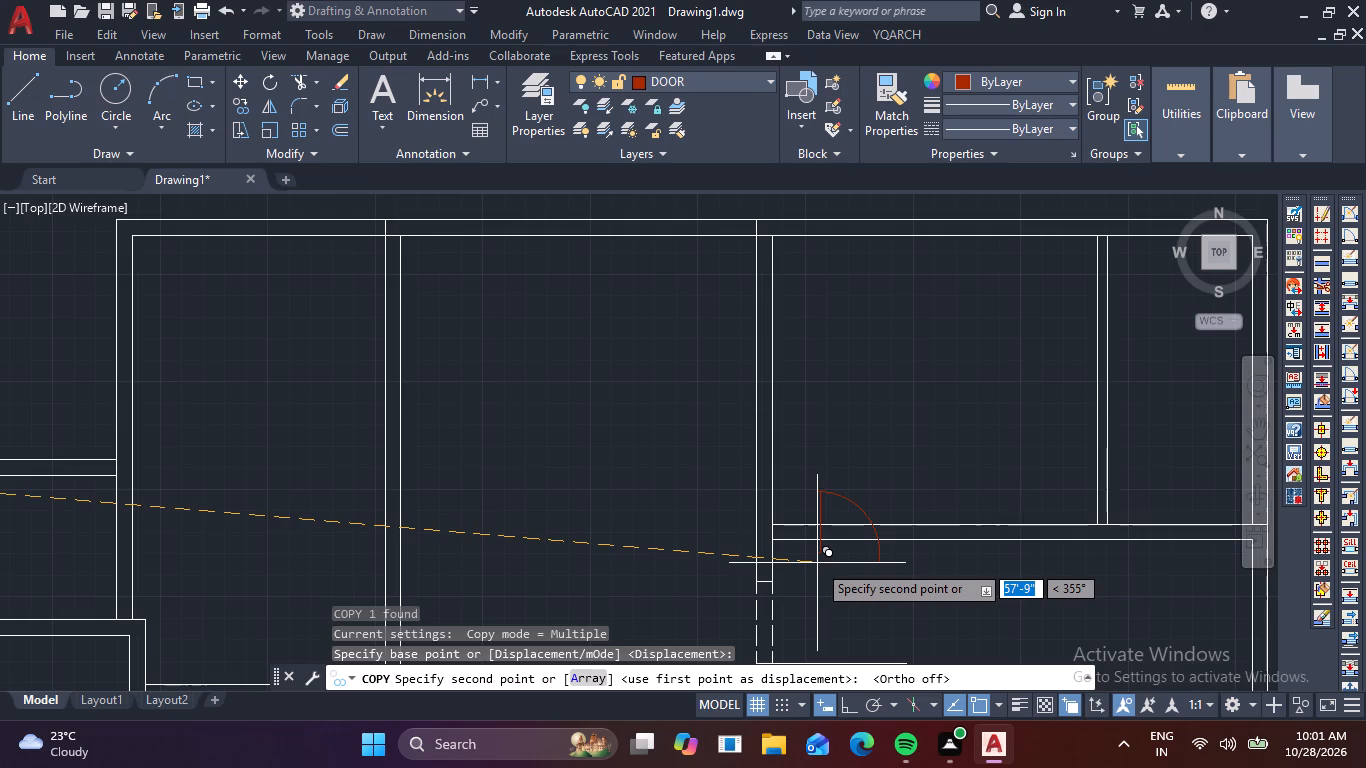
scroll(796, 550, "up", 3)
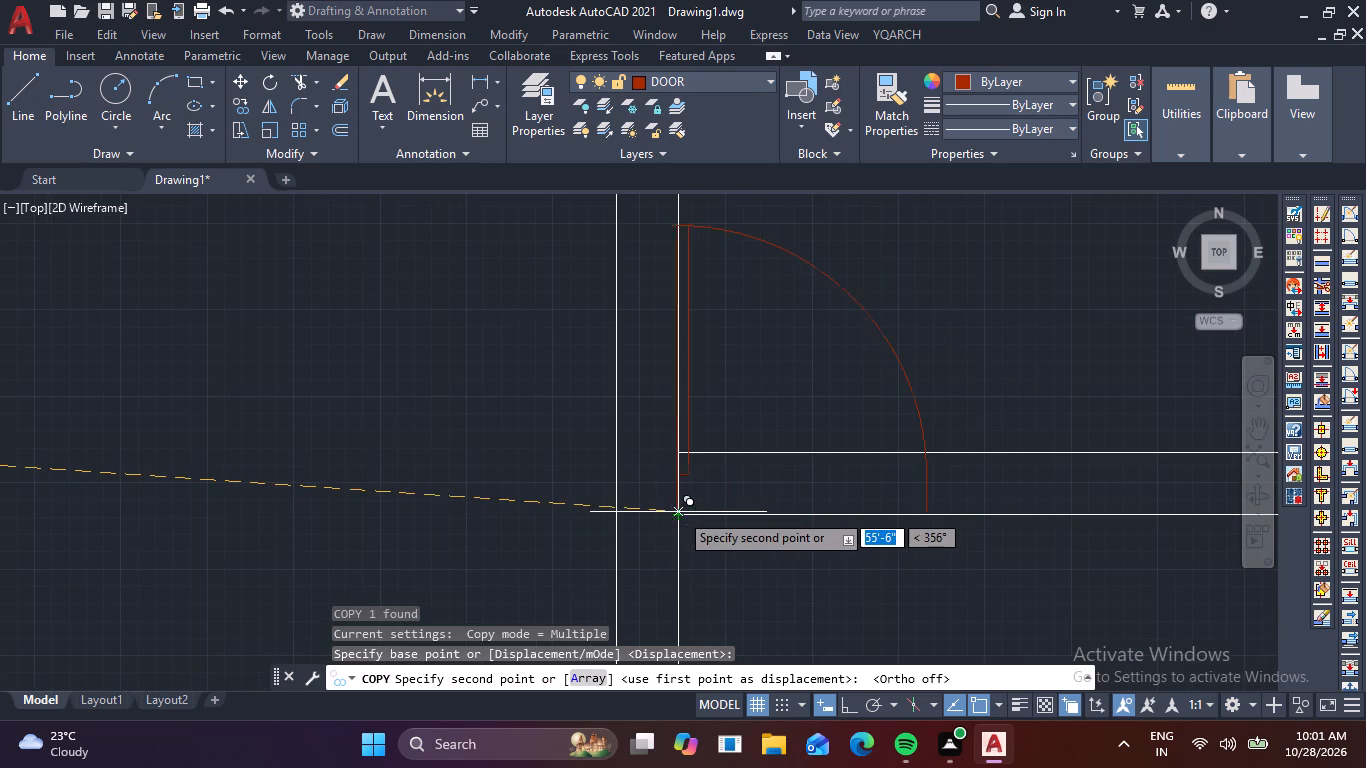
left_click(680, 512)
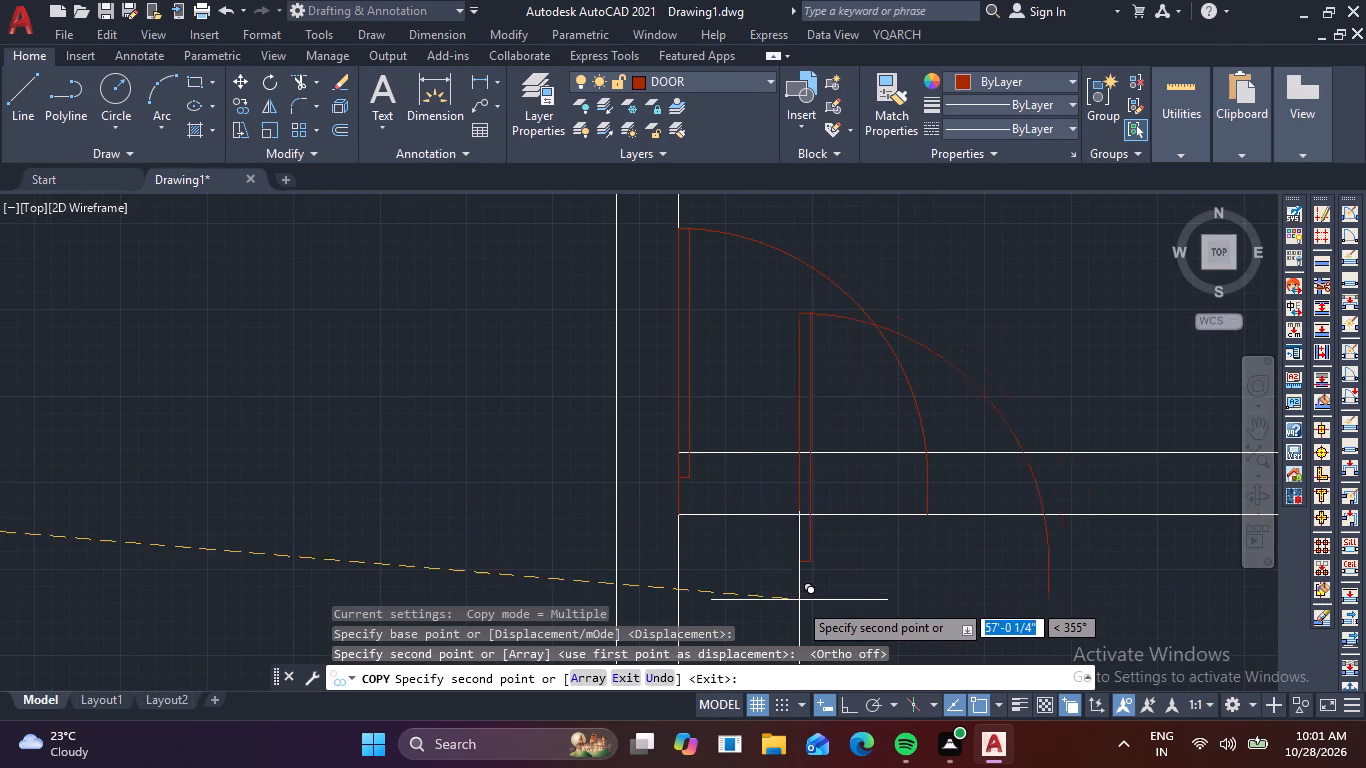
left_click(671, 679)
Place the door copy on the south face of the northeastern room's bottom wall, slightly east of the wall corner, and end the copy.
scroll(836, 535, "down", 2)
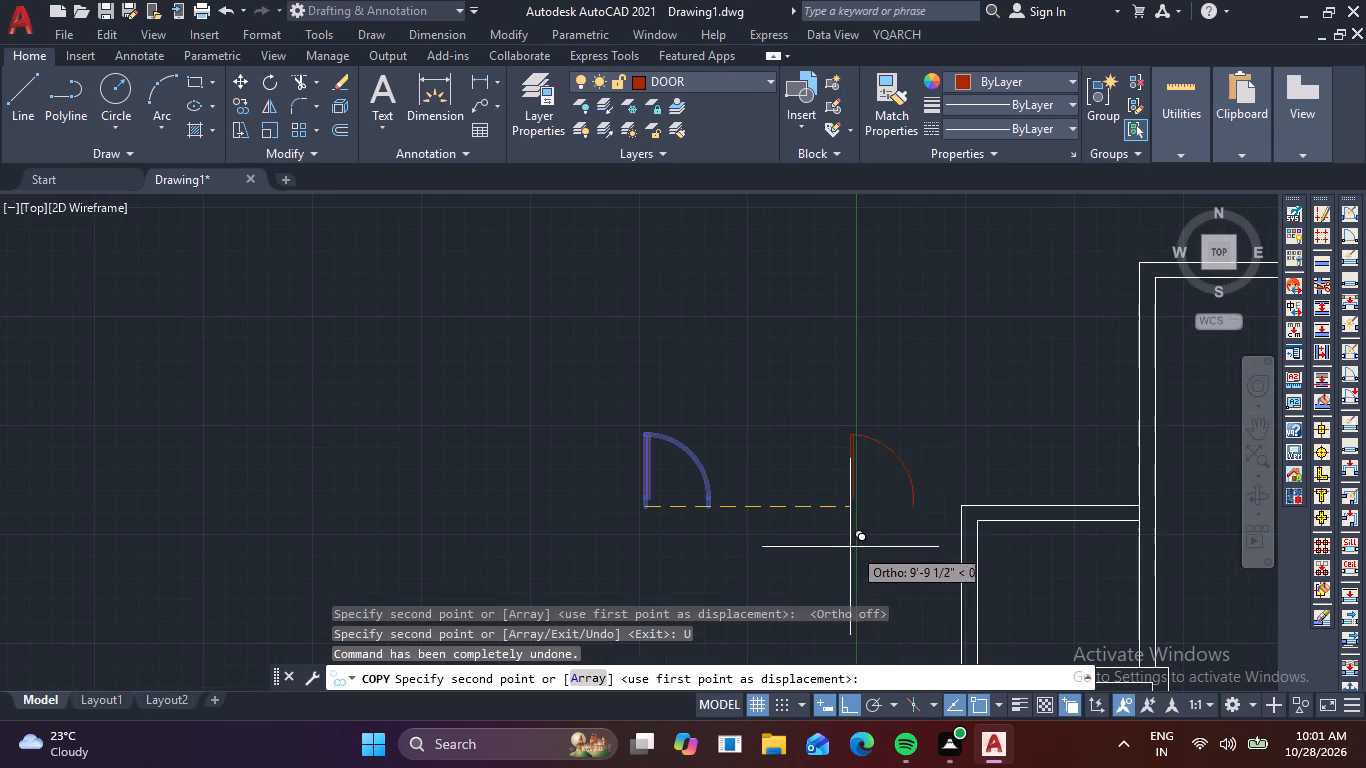
left_click(854, 707)
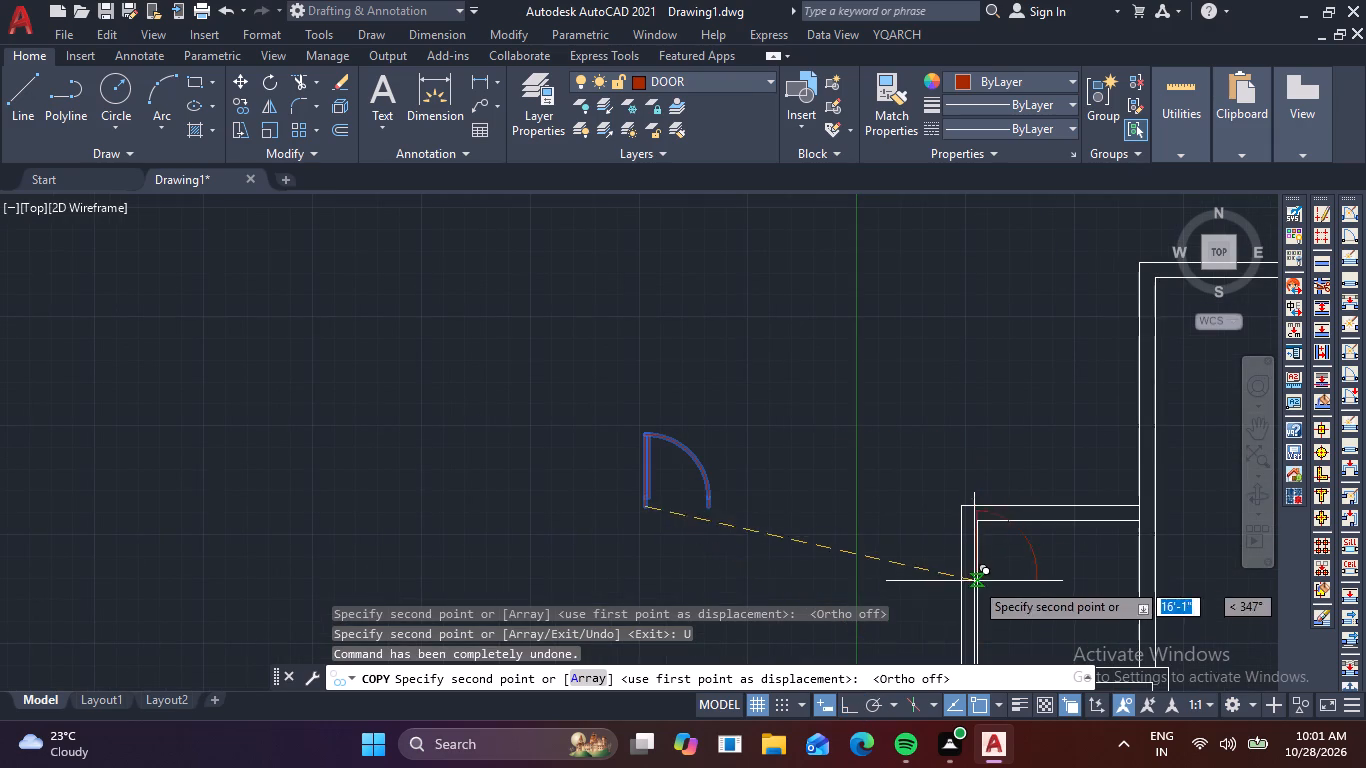
scroll(975, 577, "down", 1)
middle_click_drag(831, 543, 404, 468)
middle_click_drag(969, 508, 790, 502)
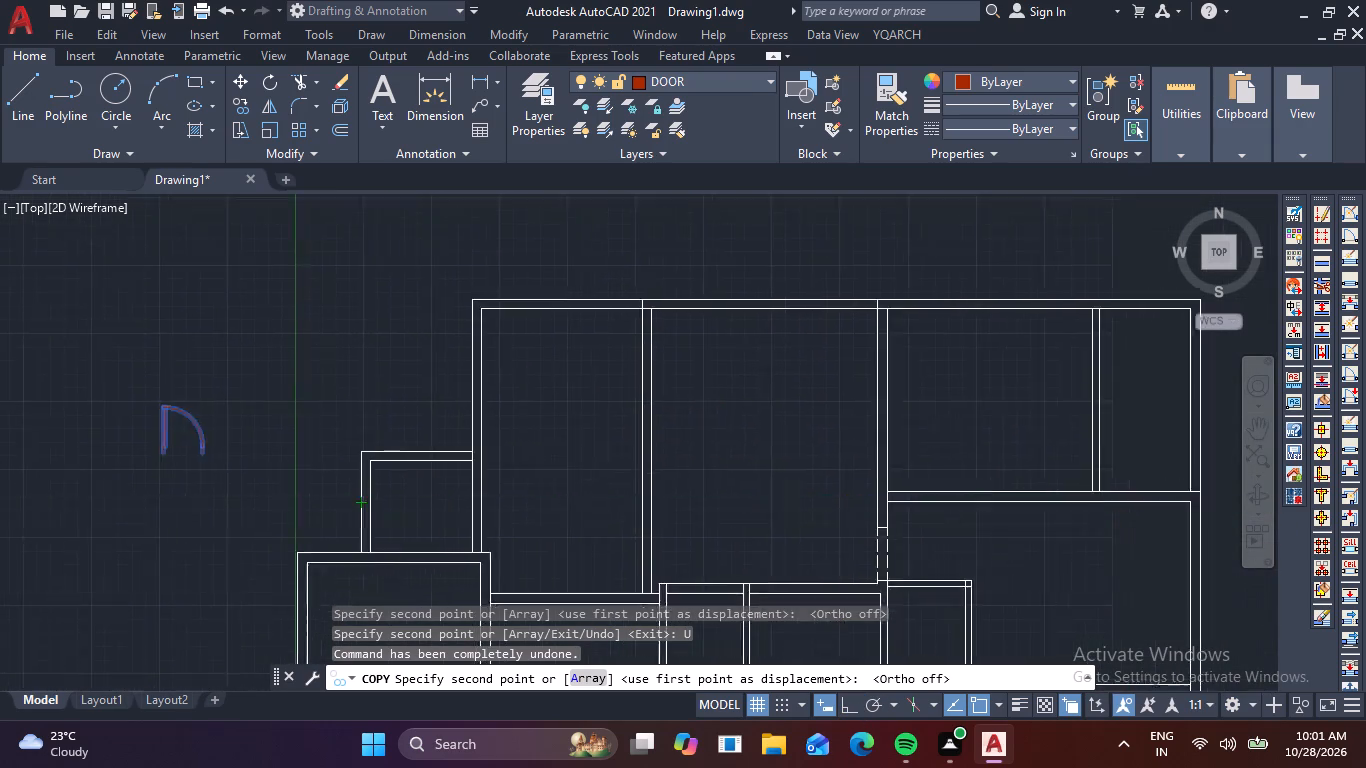
middle_click_drag(790, 502, 512, 443)
scroll(640, 446, "up", 2)
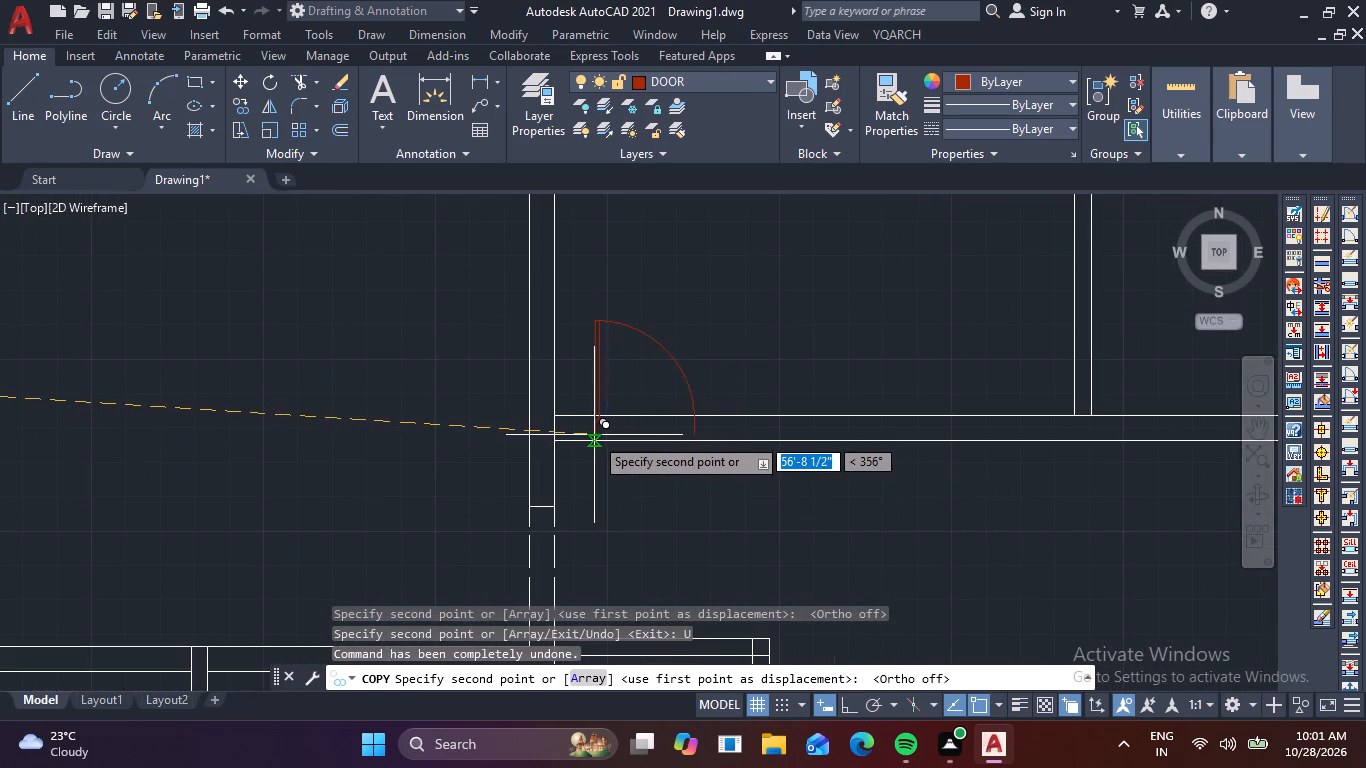
left_click(597, 442)
scroll(773, 531, "down", 1)
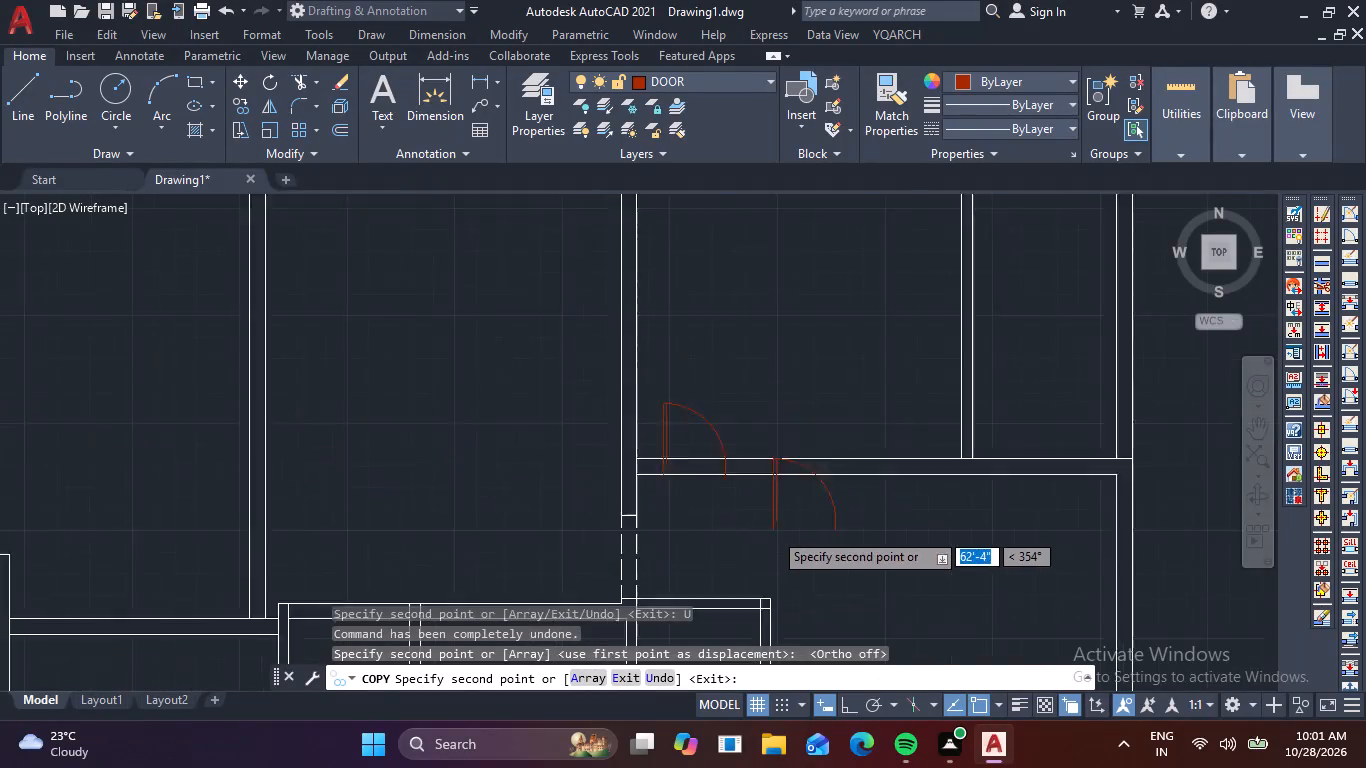
scroll(773, 531, "down", 1)
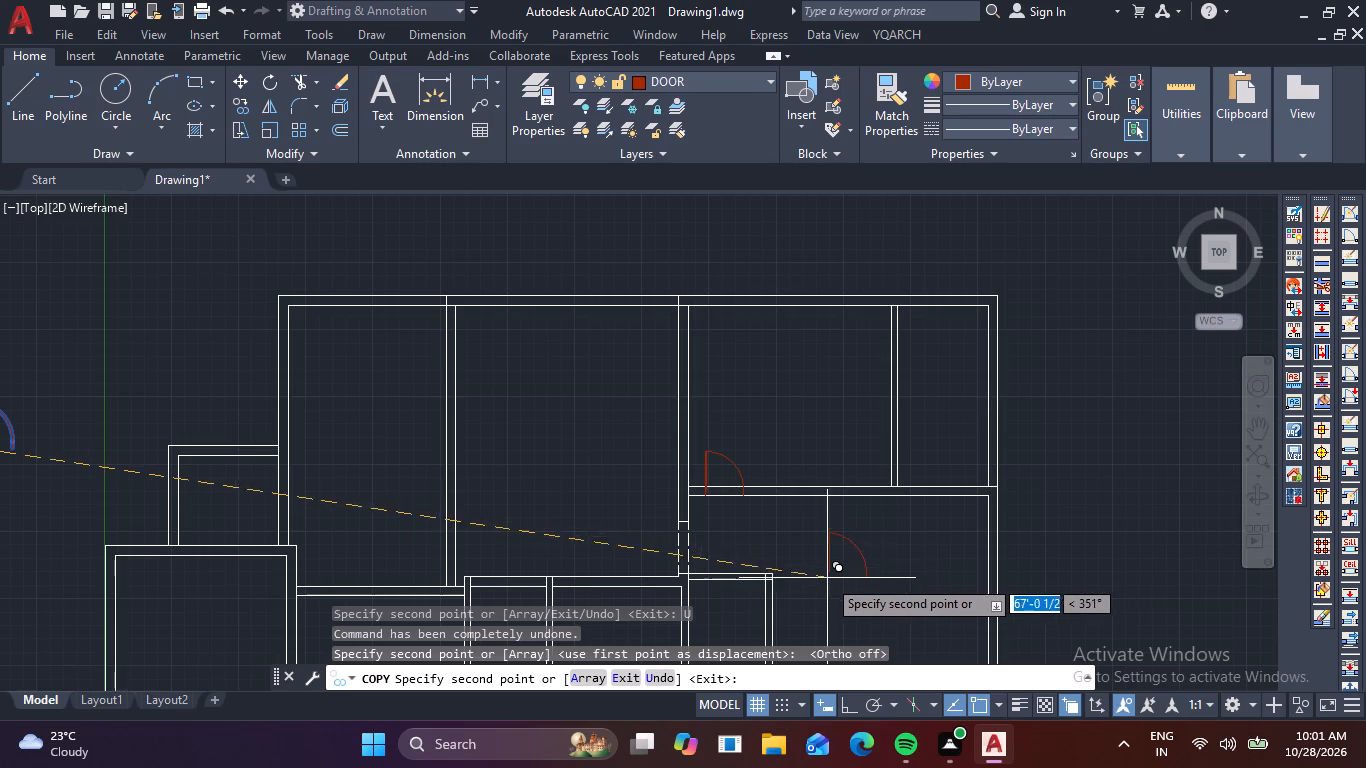
right_click(599, 489)
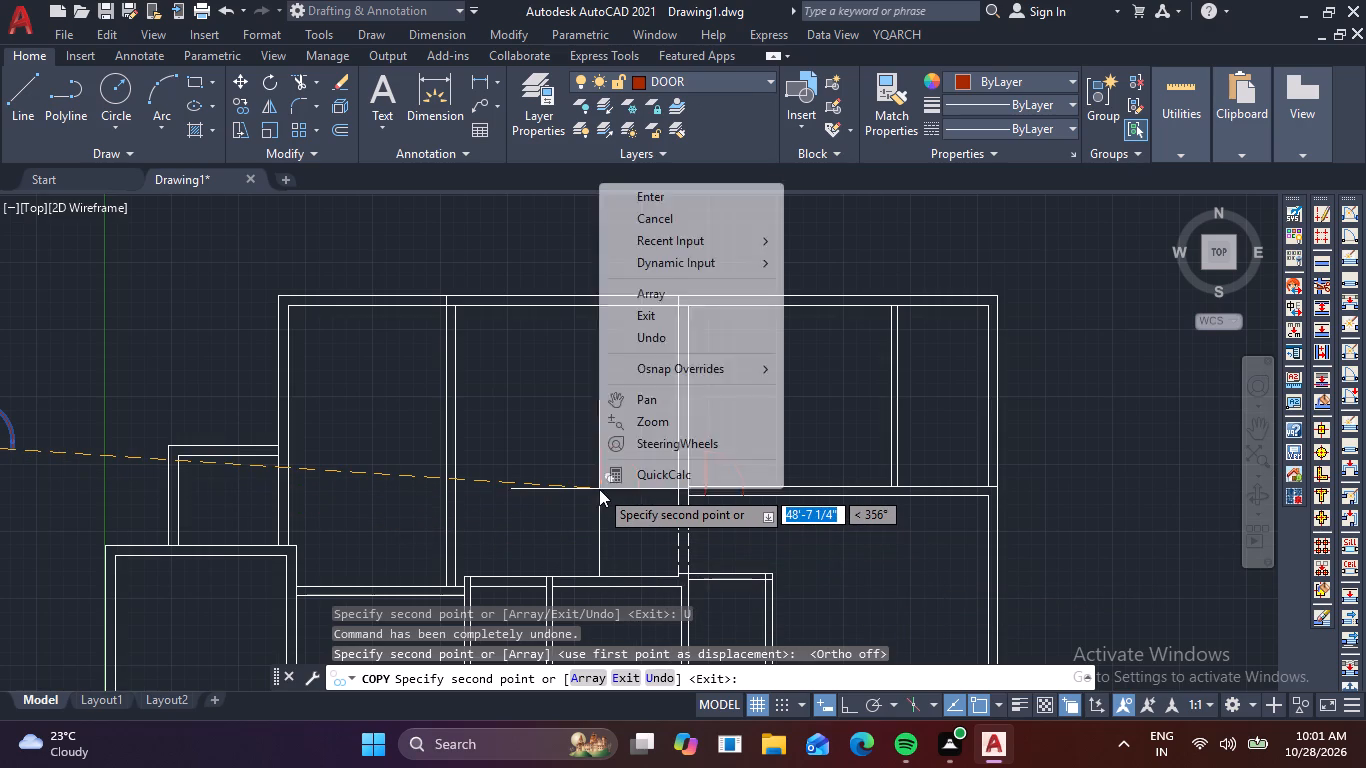
left_click(645, 219)
Rotate the original door outside the plan 90° clockwise about its hinge-side jamb end with ortho on.
middle_click_drag(354, 444, 741, 479)
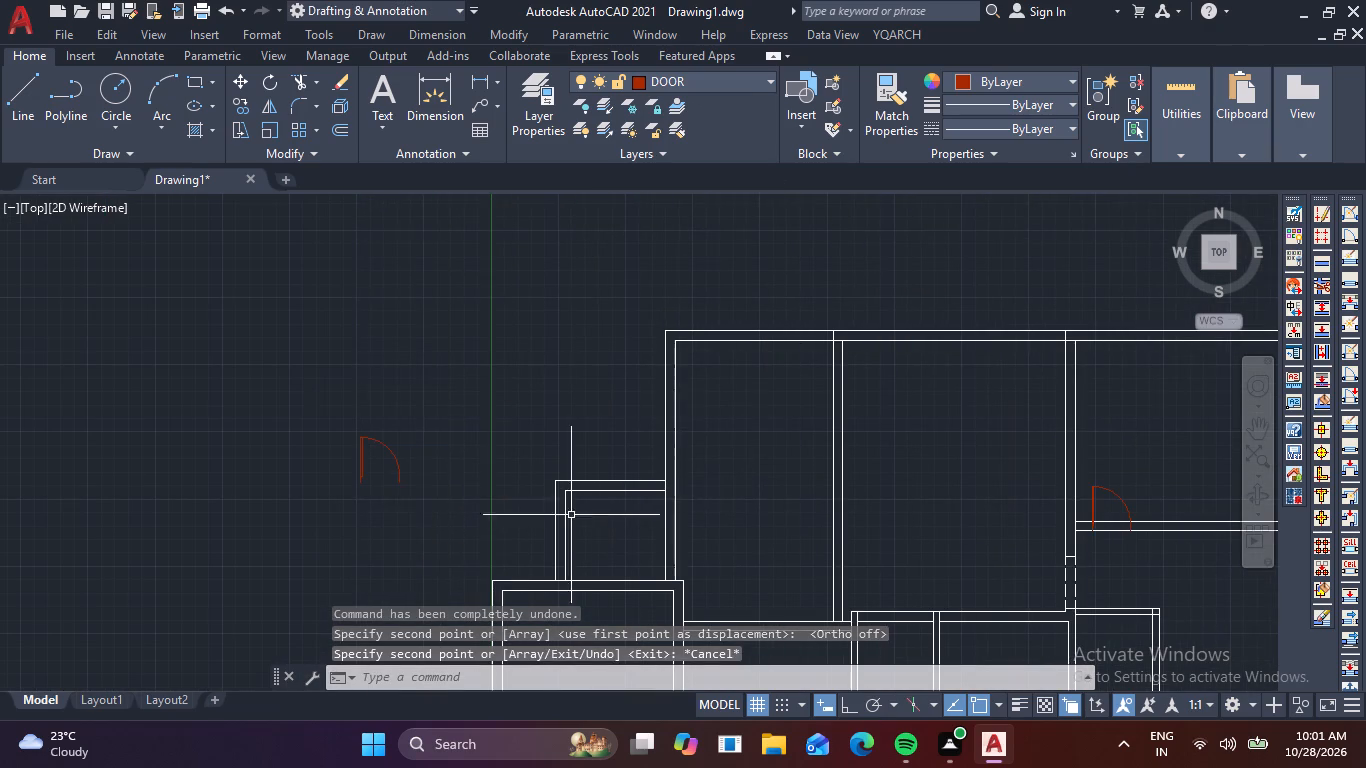
left_click(414, 483)
left_click(328, 466)
scroll(375, 466, "up", 2)
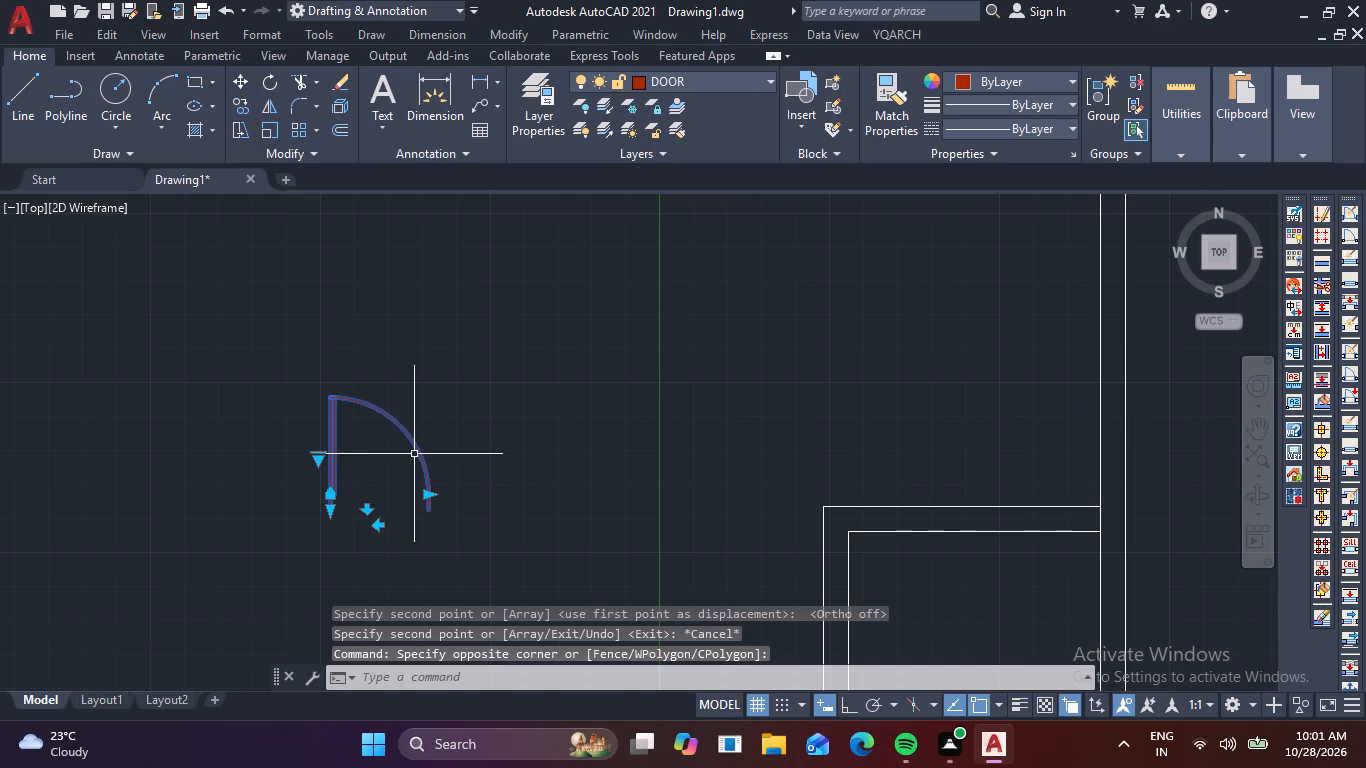
right_click(414, 458)
left_click(462, 441)
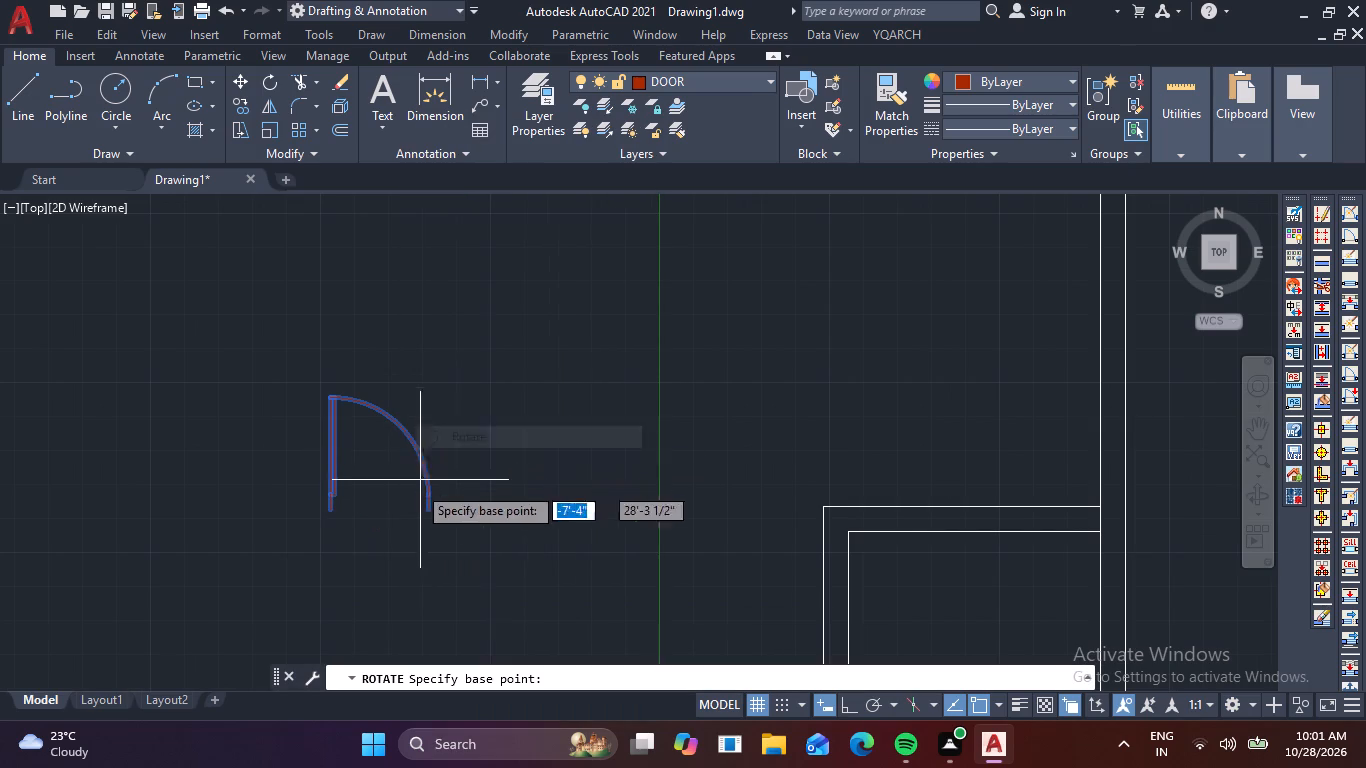
left_click(333, 520)
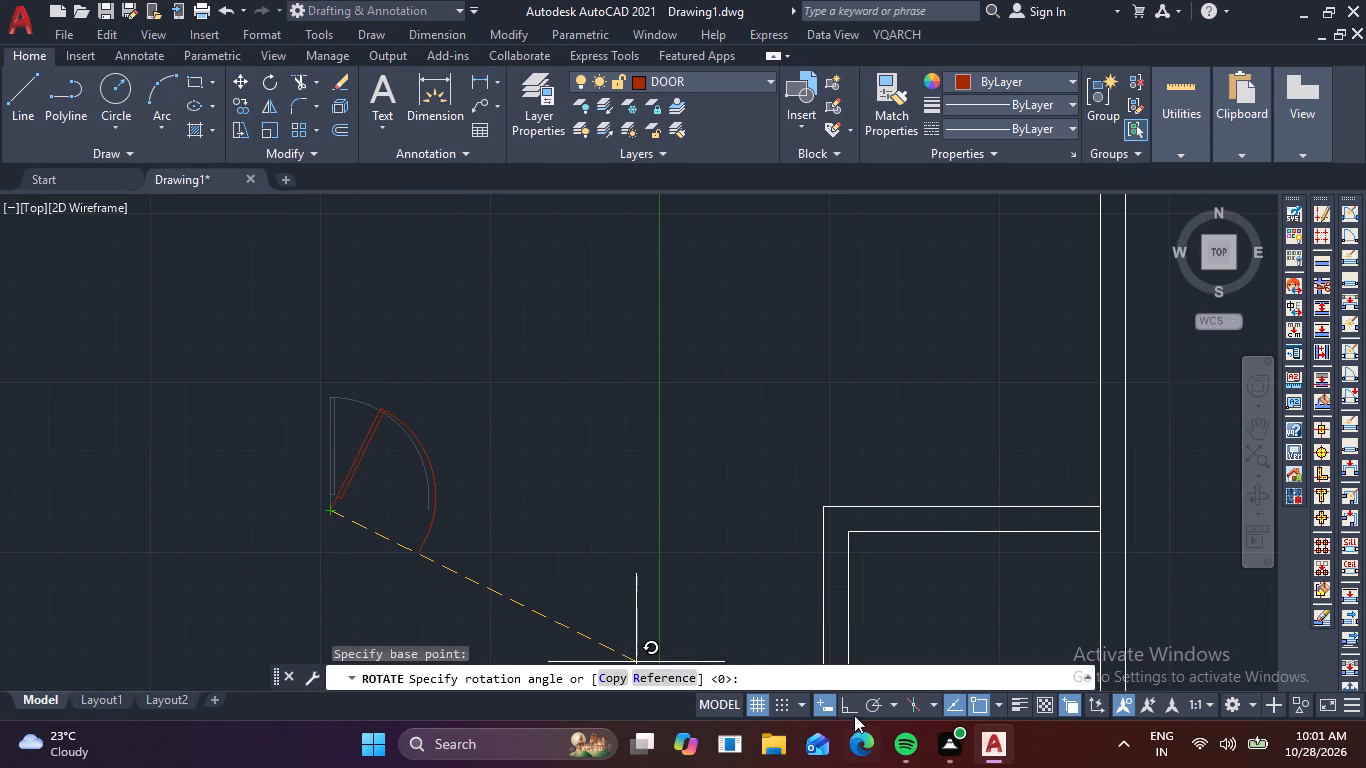
left_click(846, 708)
left_click(257, 587)
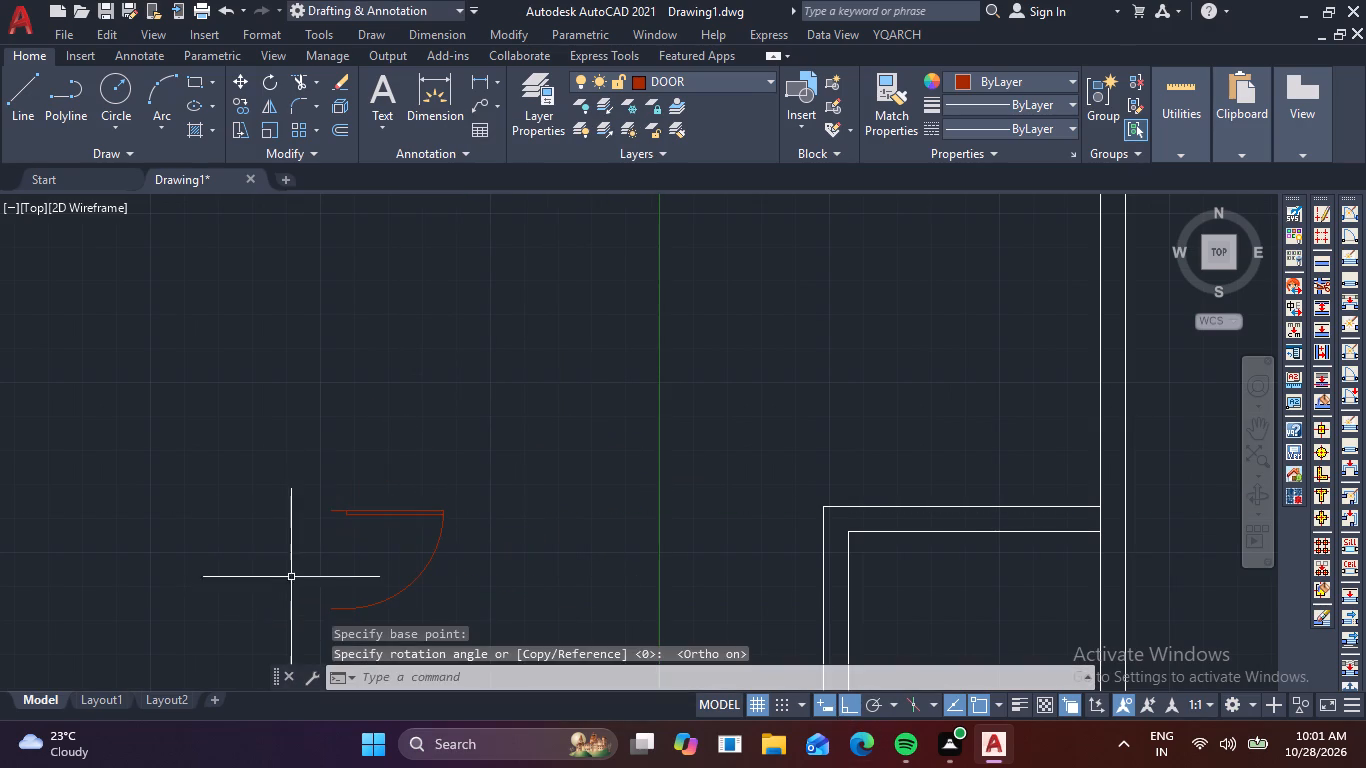
Copy the door outside the plan from its hinge-side jamb end into the open room south of the northeastern room, with ortho off.
left_click(362, 556)
left_click(320, 491)
right_click(320, 491)
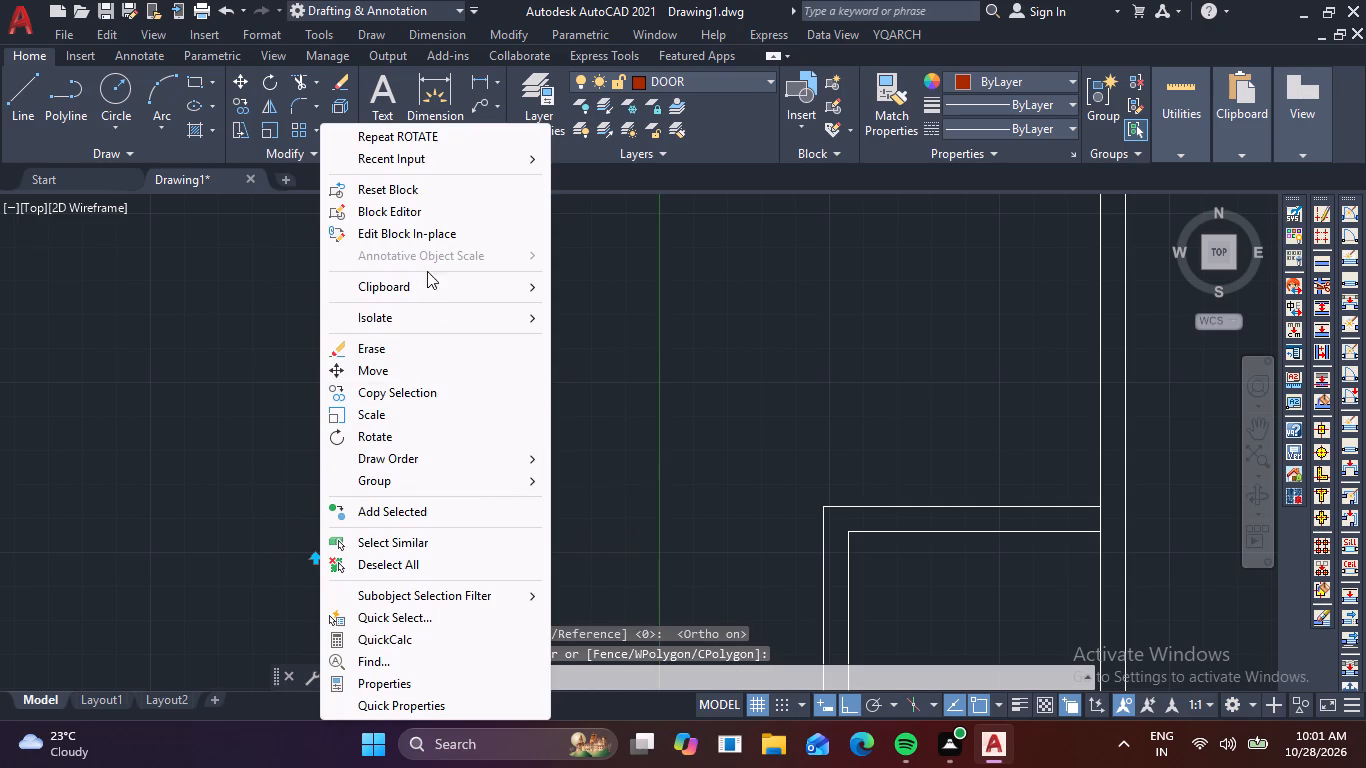
left_click(420, 393)
scroll(322, 512, "up", 4)
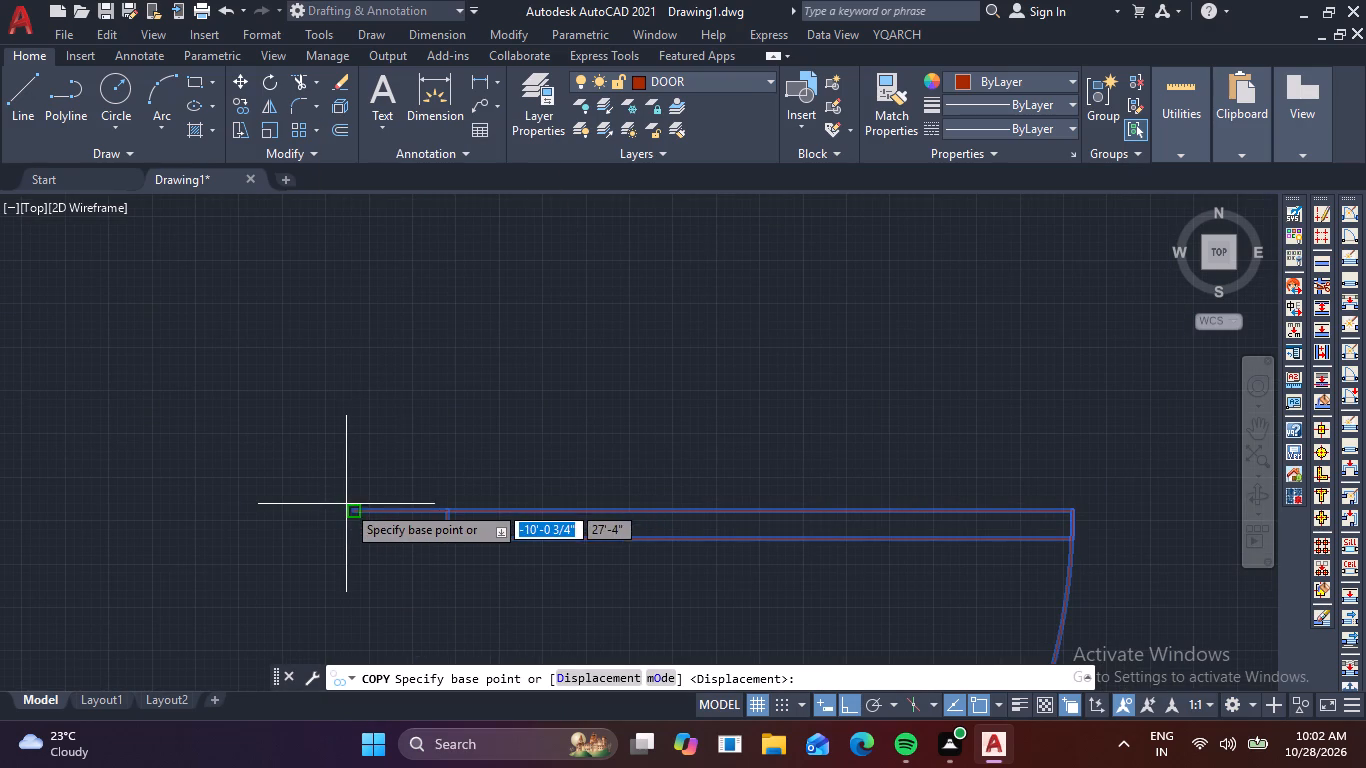
left_click(351, 511)
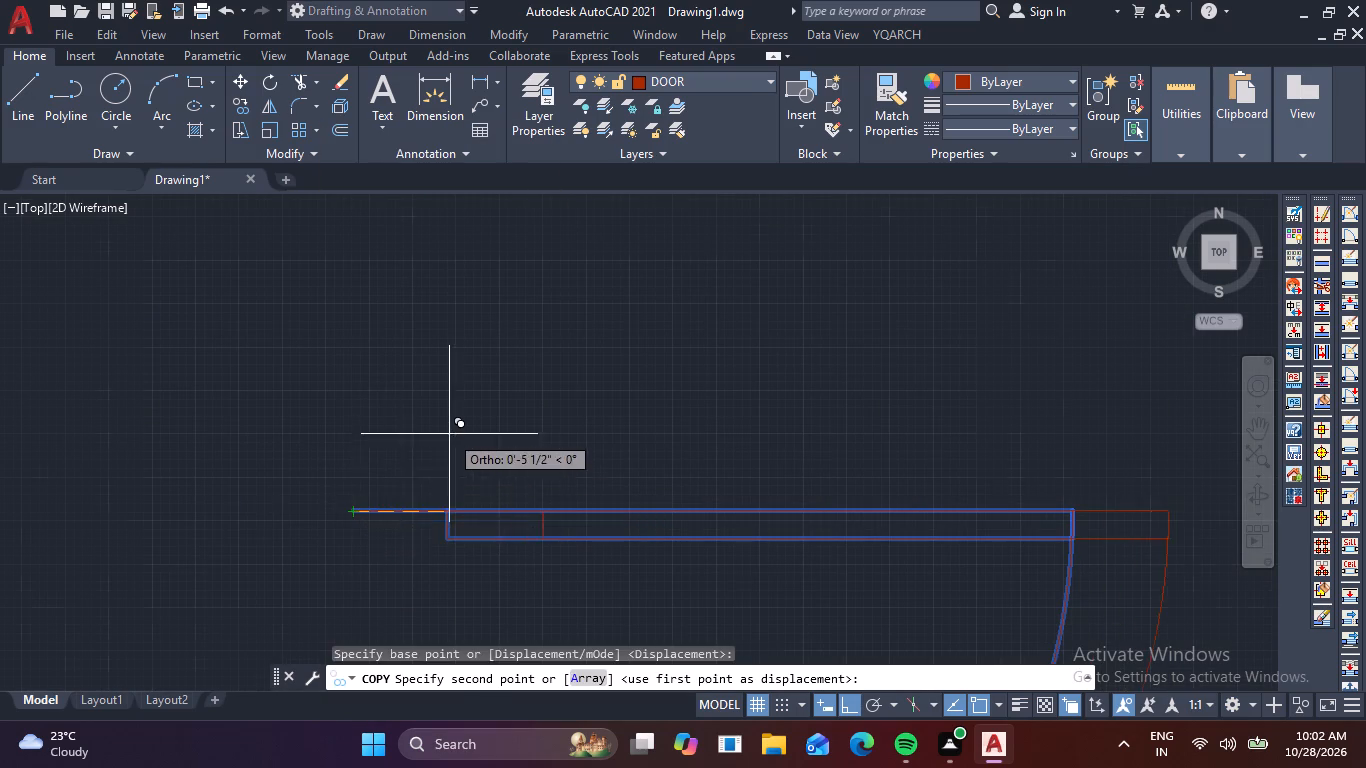
scroll(449, 434, "down", 5)
left_click(854, 711)
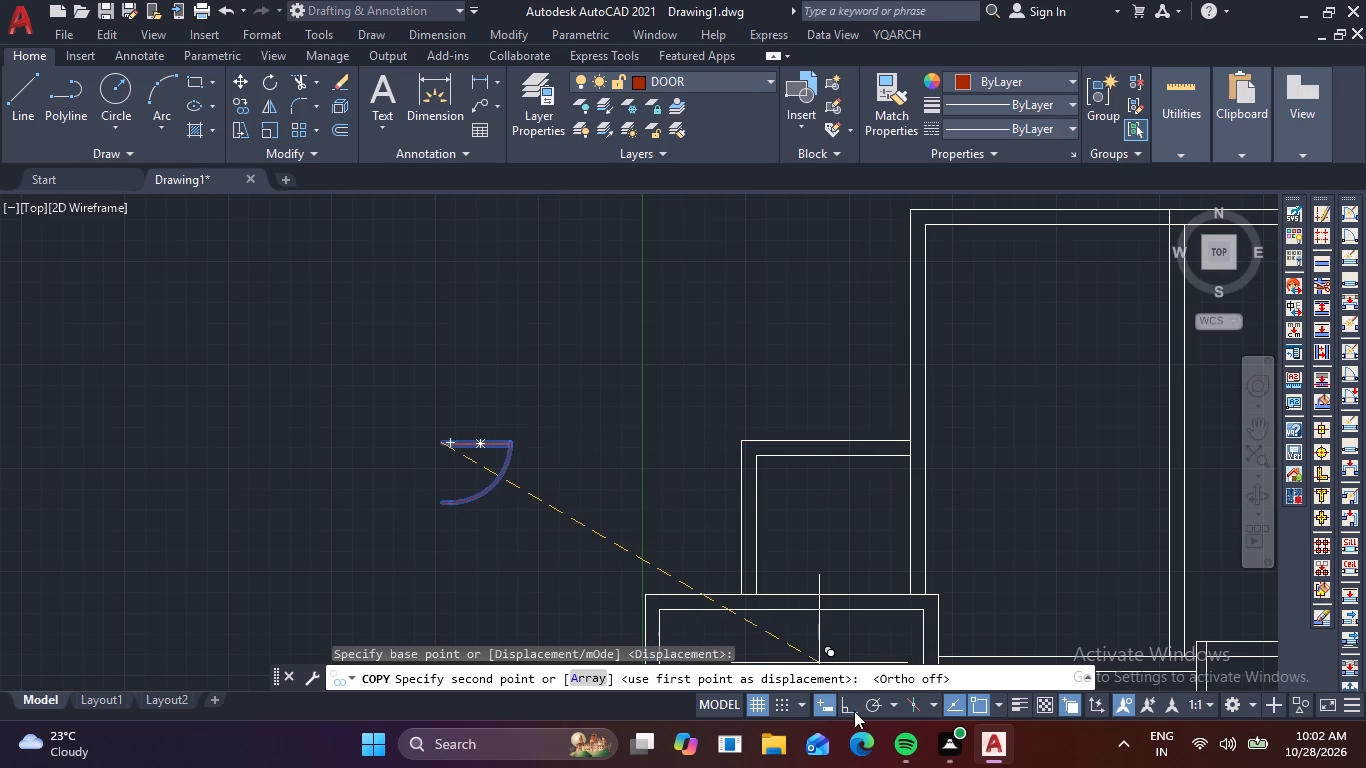
scroll(831, 575, "down", 2)
middle_click_drag(808, 517, 300, 401)
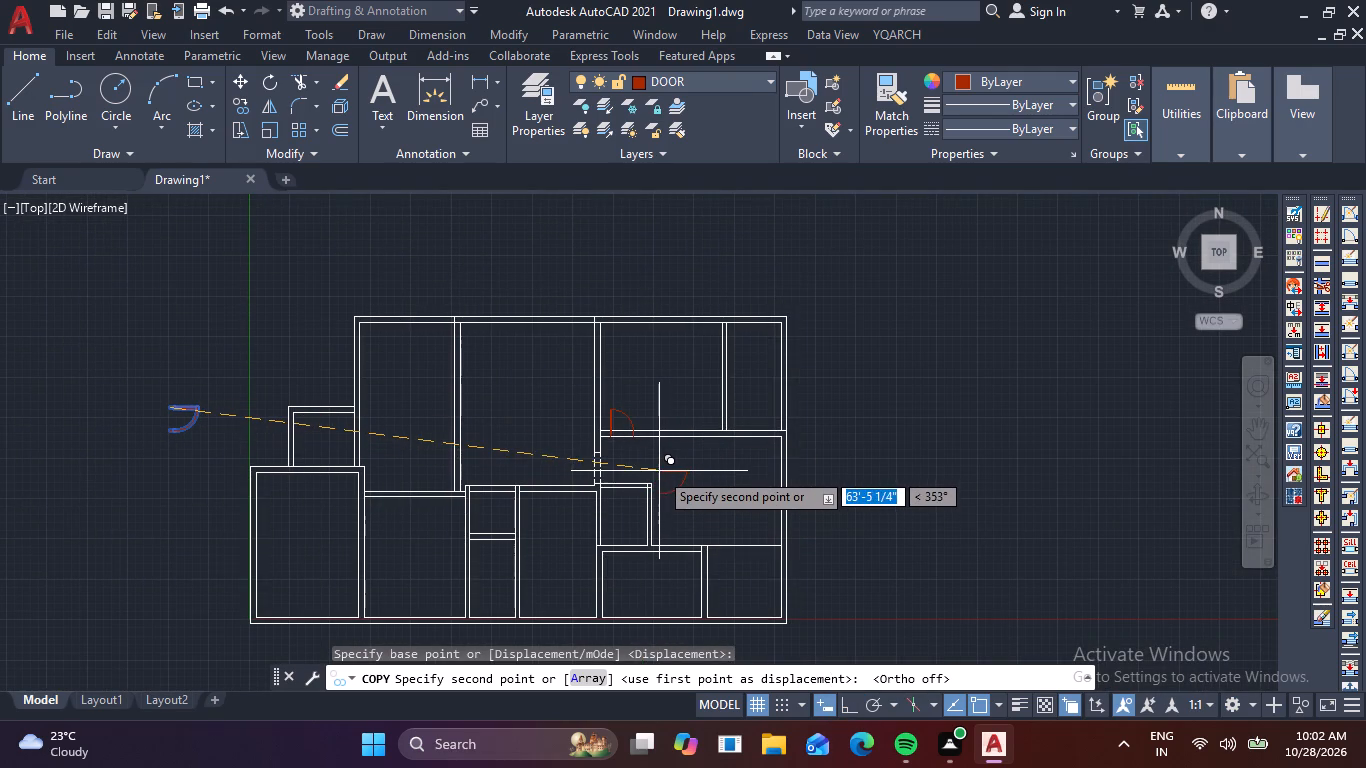
scroll(683, 465, "up", 3)
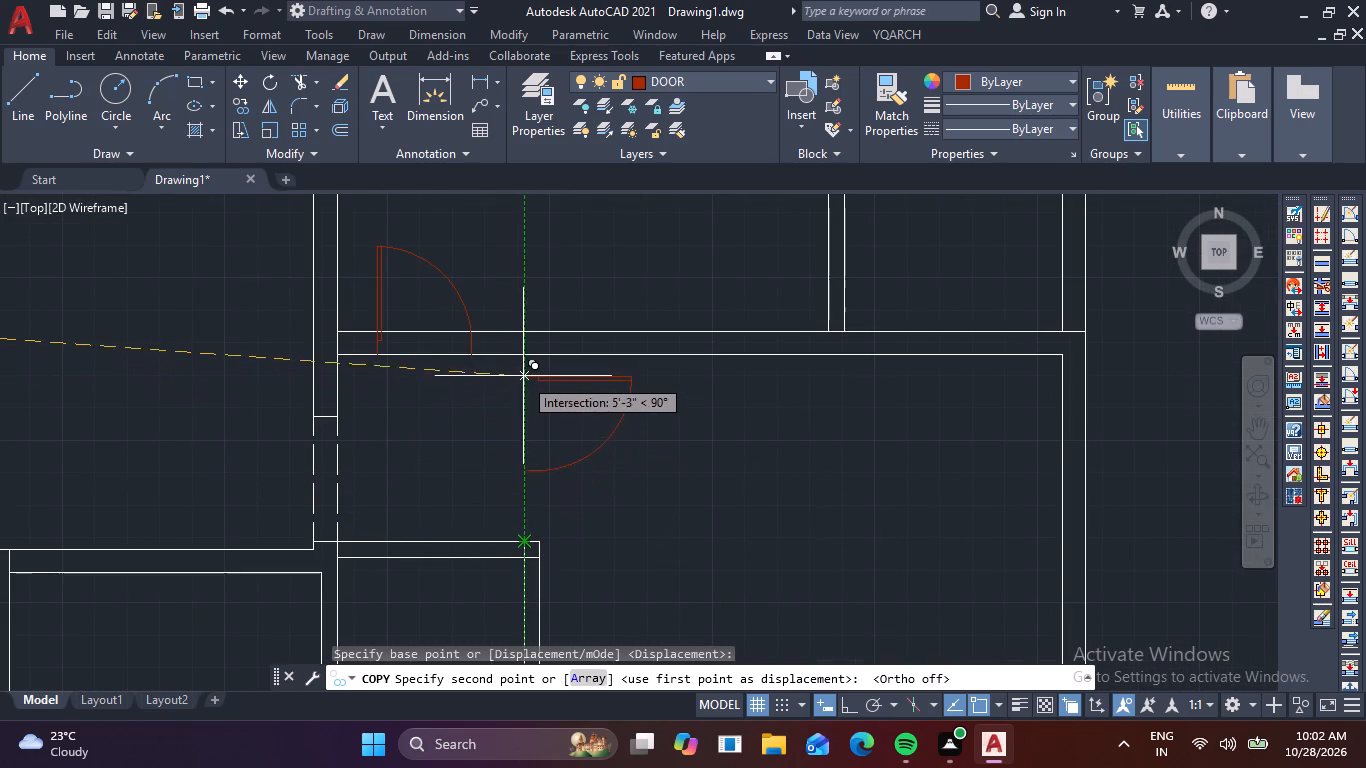
left_click(636, 404)
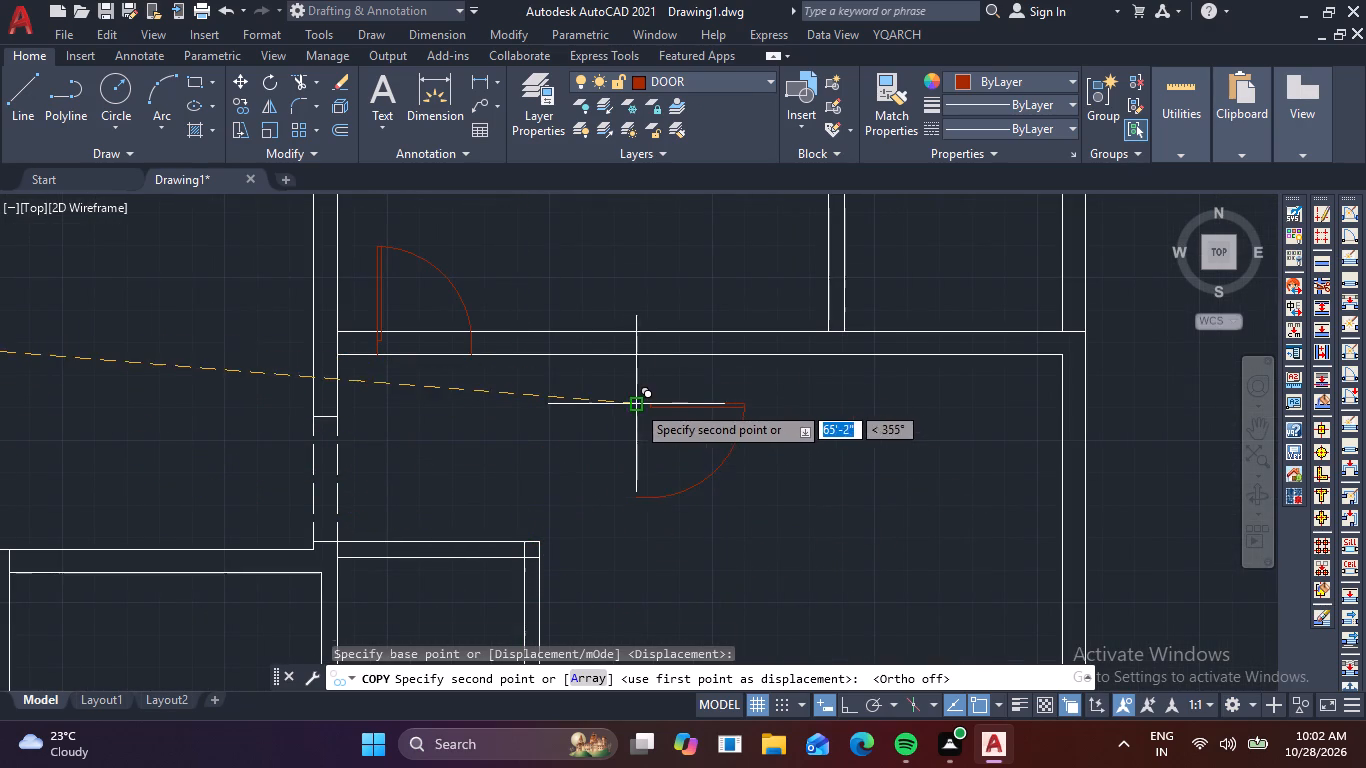
key("Escape")
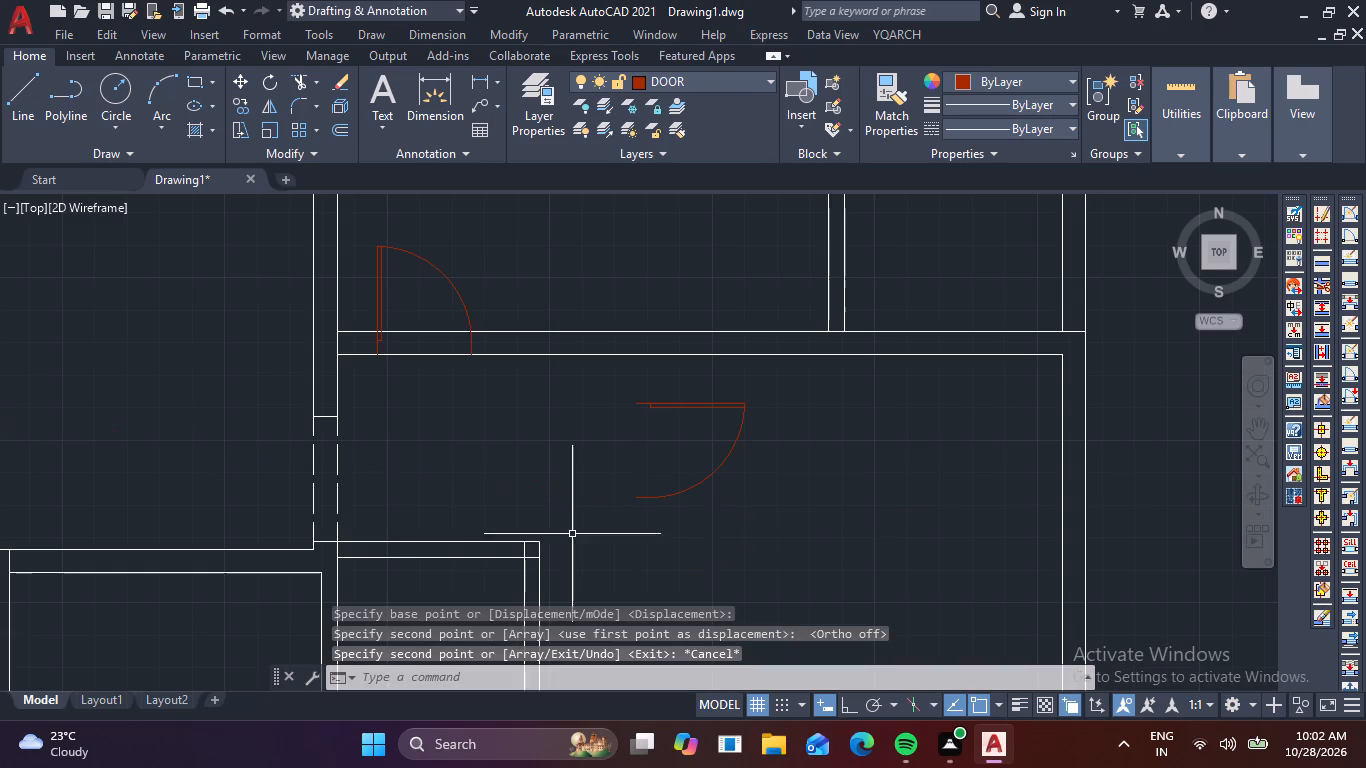
Extend both lines of the small room's east wall north to the bottom wall of the northeastern room.
type("EX")
key("space")
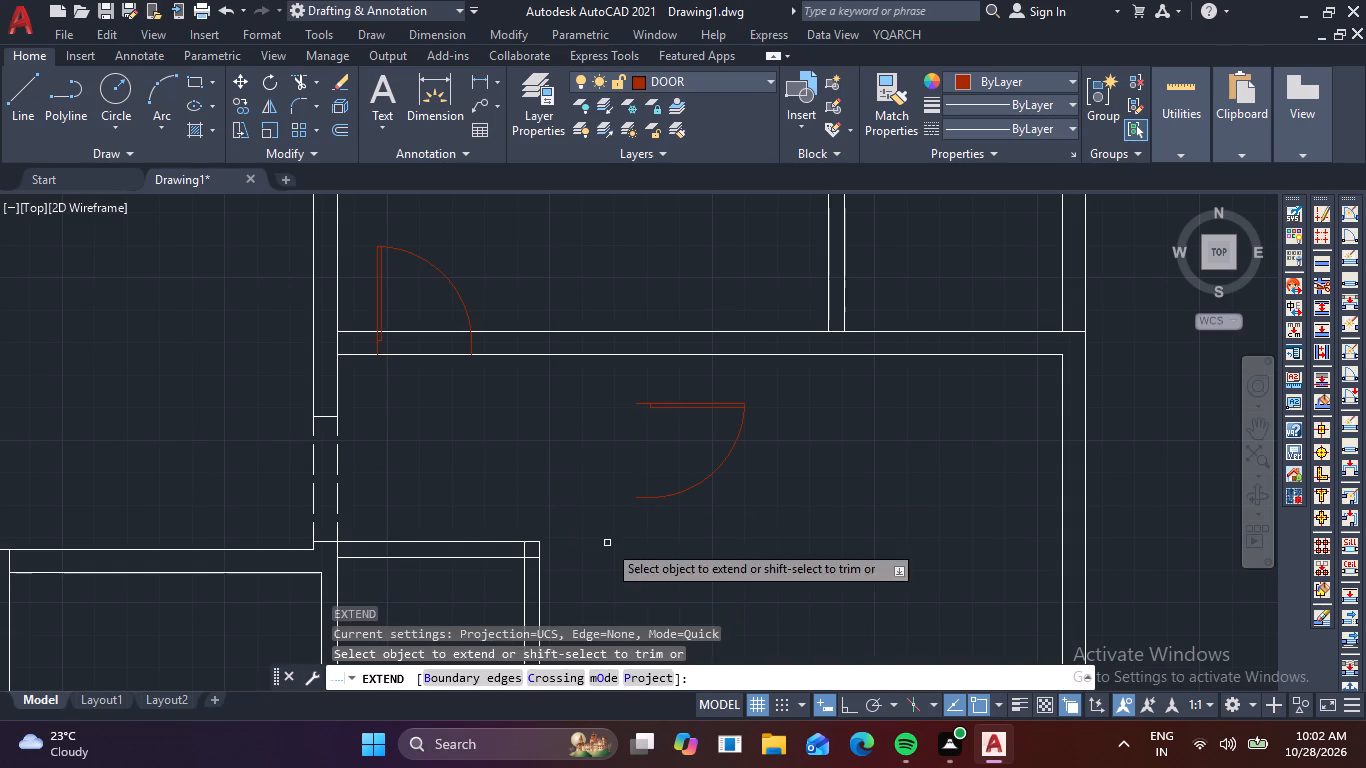
left_click_drag(579, 579, 476, 585)
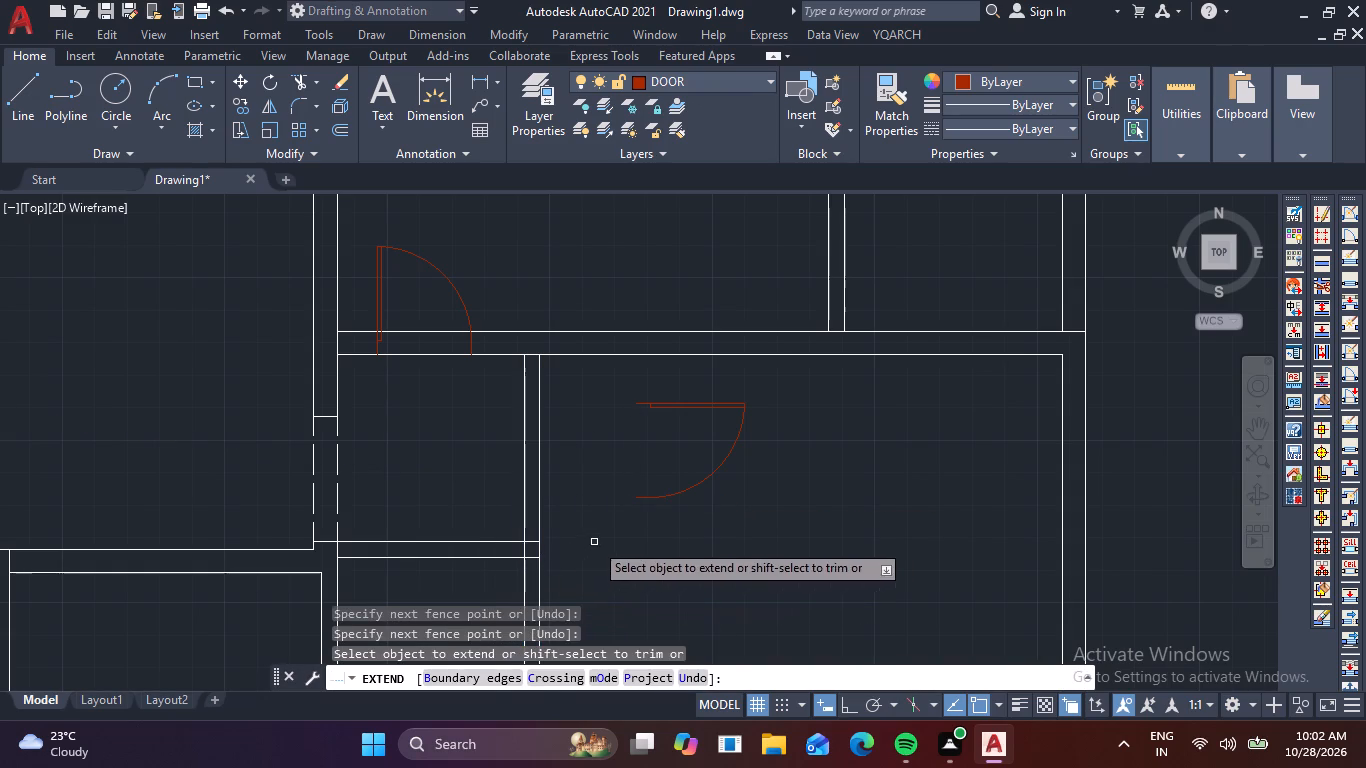
key("Escape")
Copy the loose door from its hinge-side jamb end onto the extended wall's west line, slightly south of the northeastern room's bottom wall.
left_click_drag(671, 441, 657, 430)
left_click(601, 375)
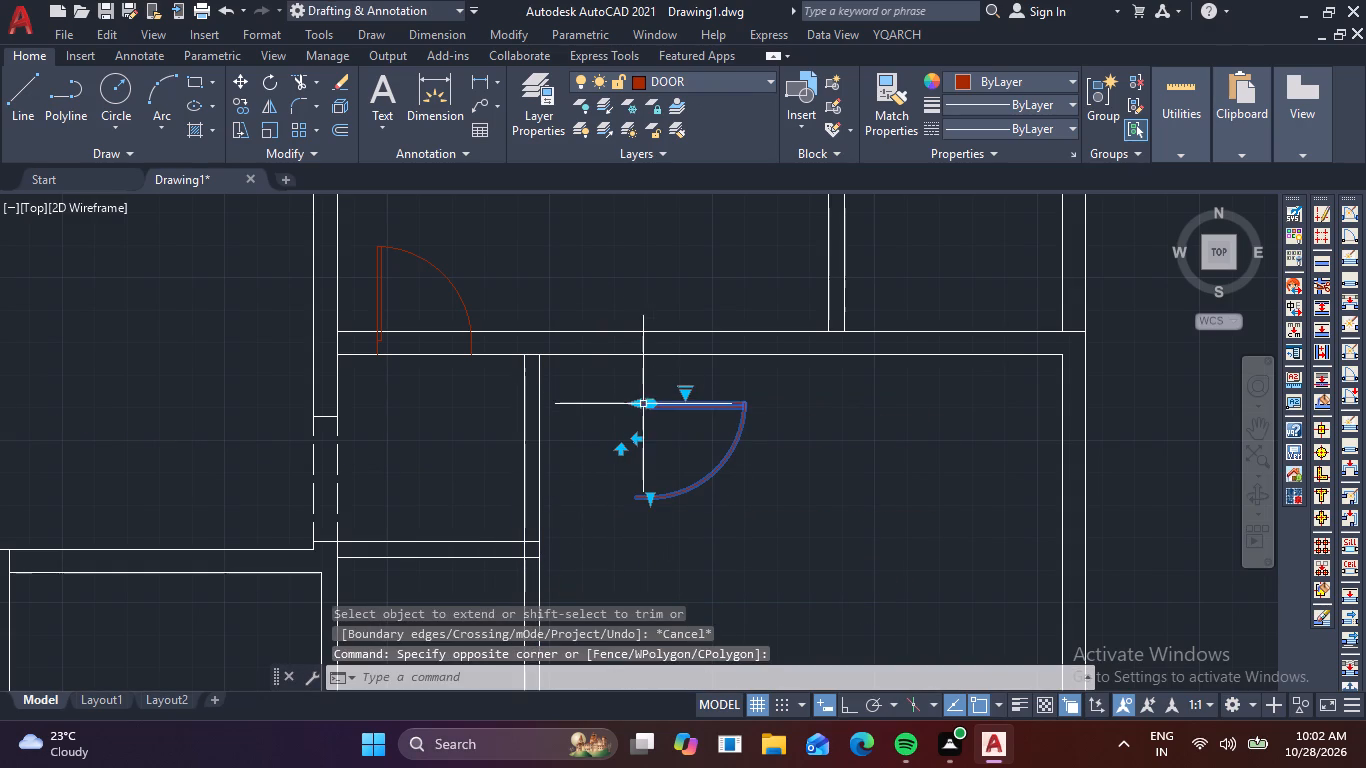
key("c")
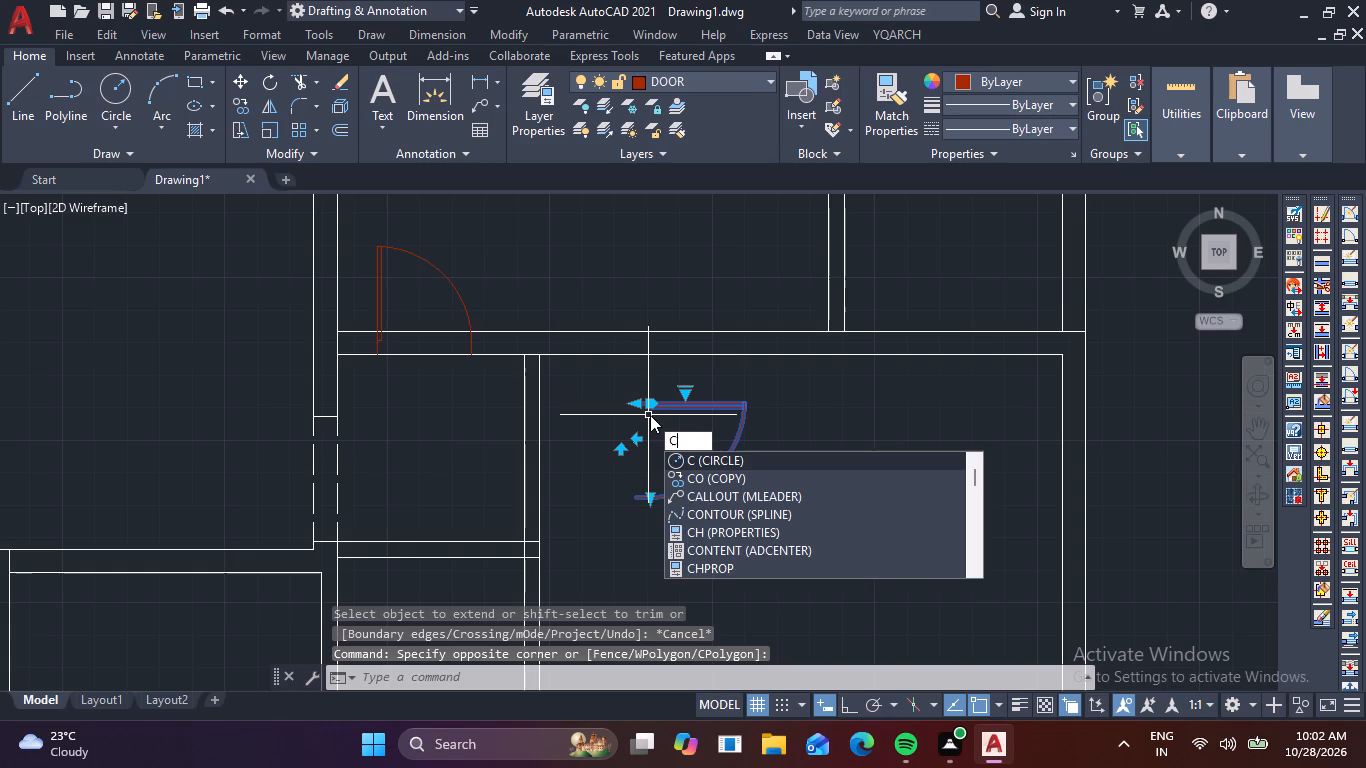
key("o")
key("space")
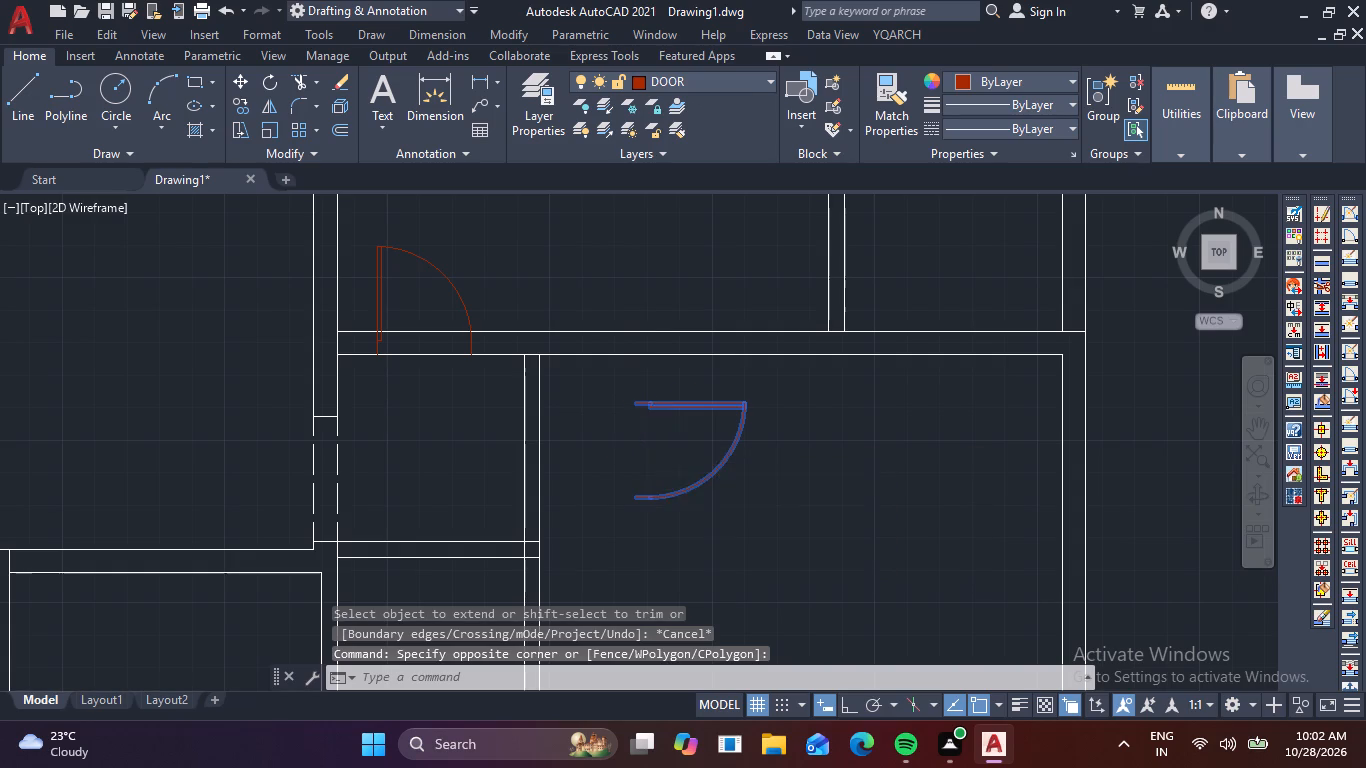
left_click(638, 405)
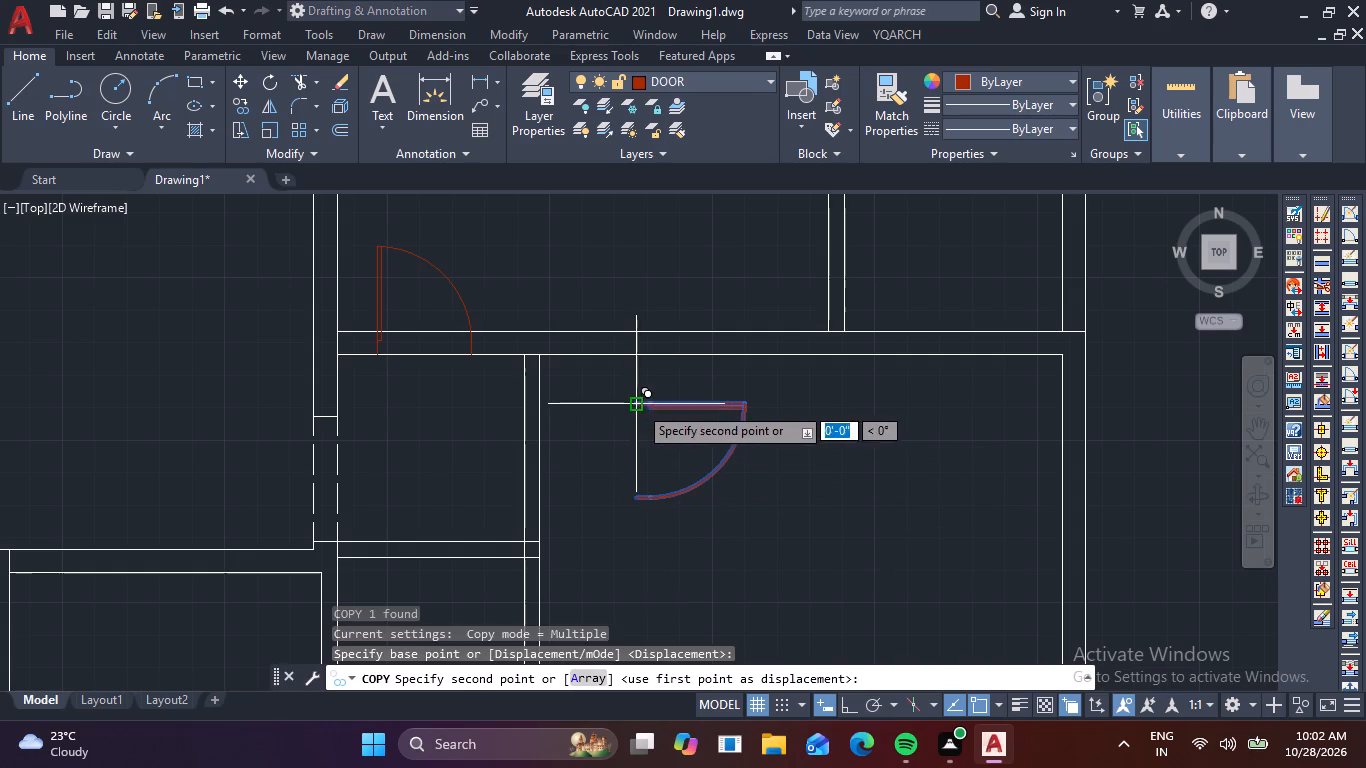
scroll(520, 381, "up", 3)
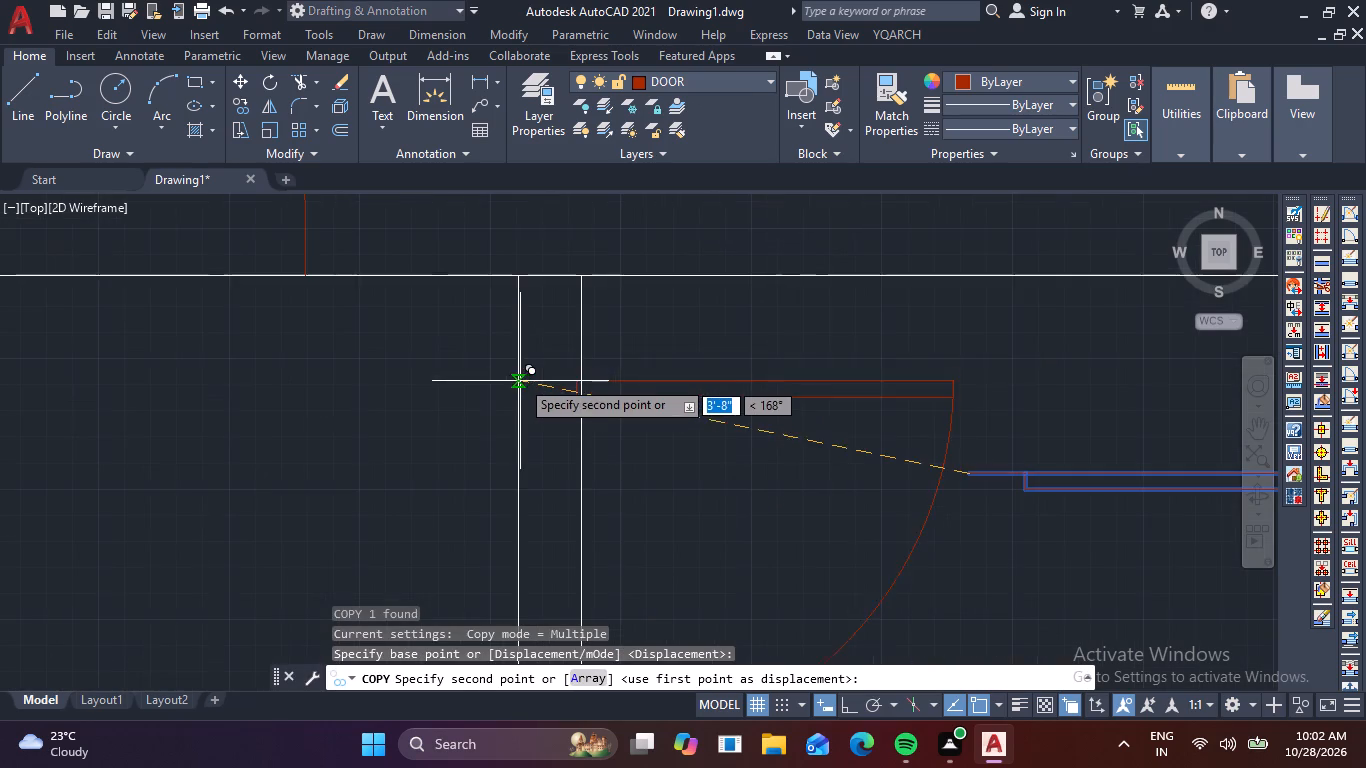
left_click(516, 358)
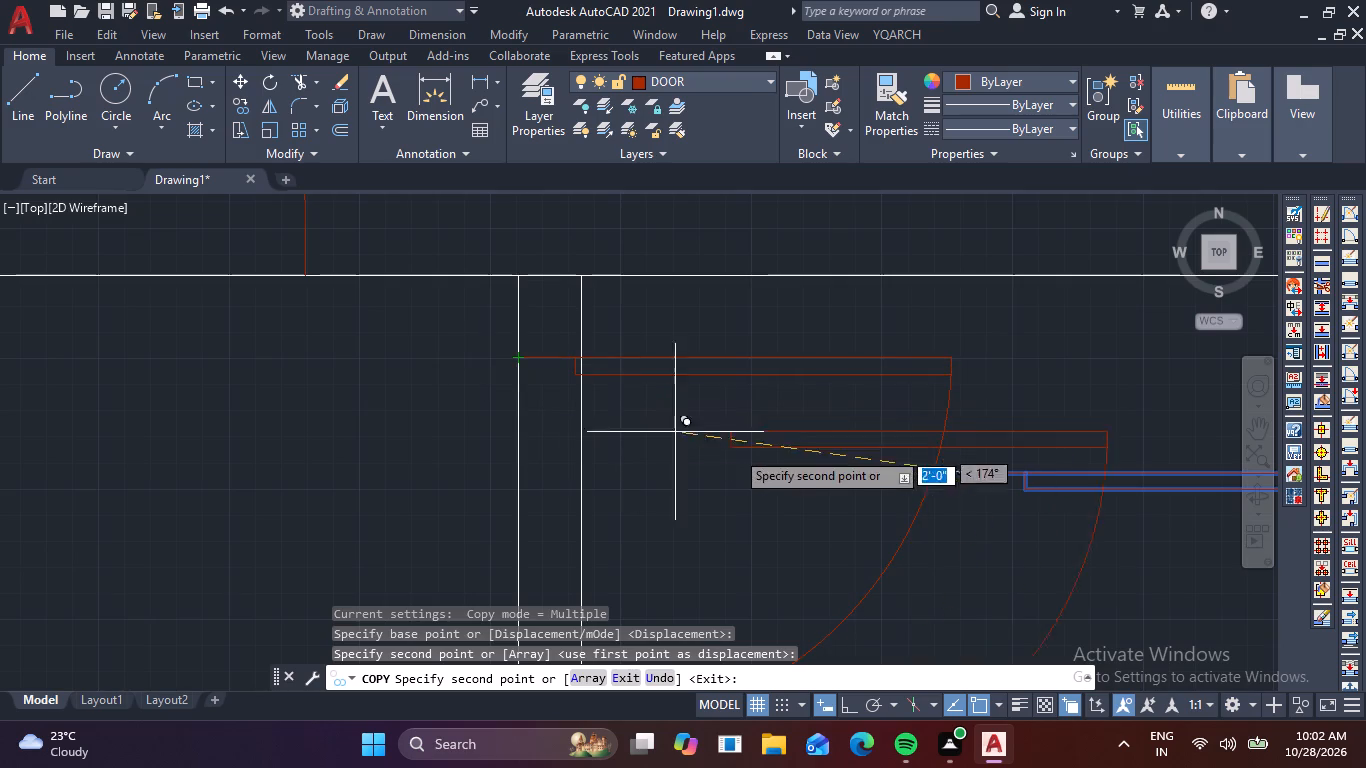
key("Escape")
Erase the loose door copy standing in the room east of the extended wall.
left_click(1032, 496)
left_click(1023, 466)
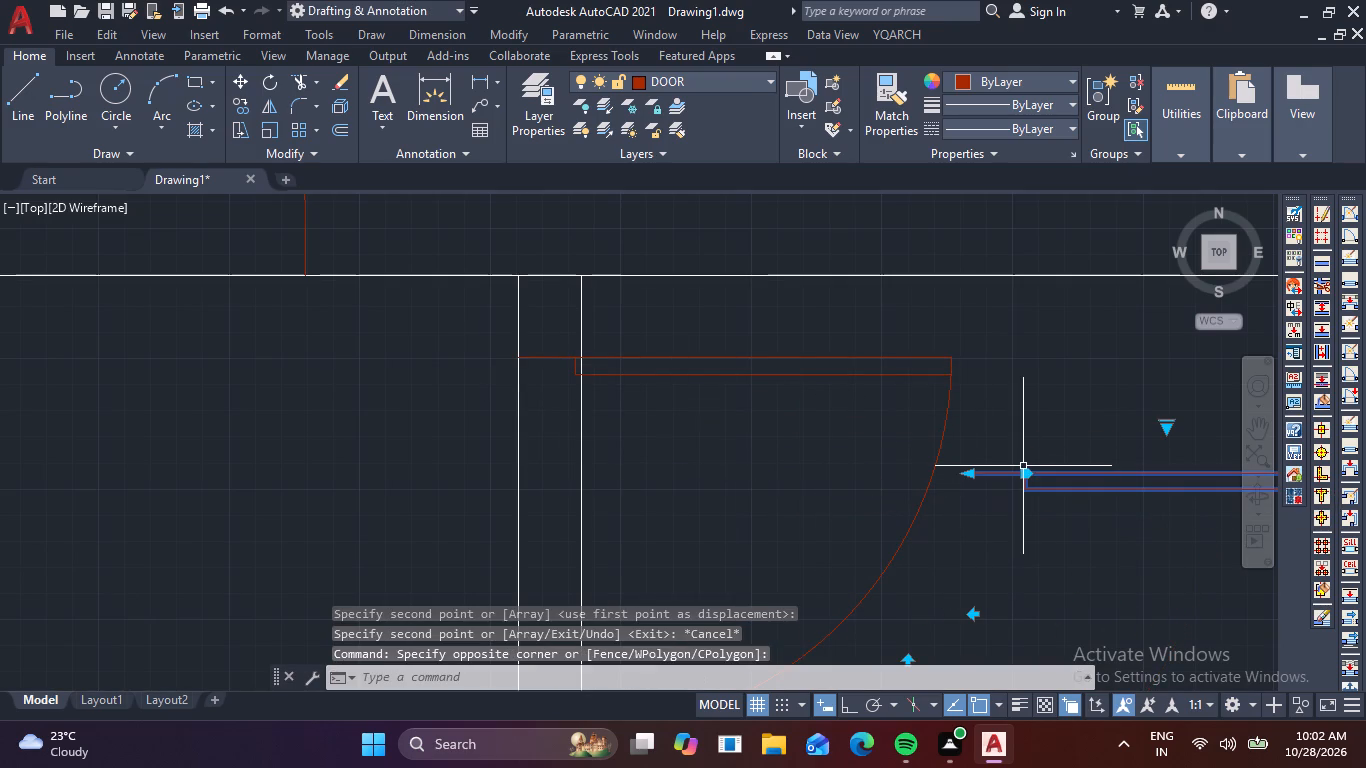
key("Delete")
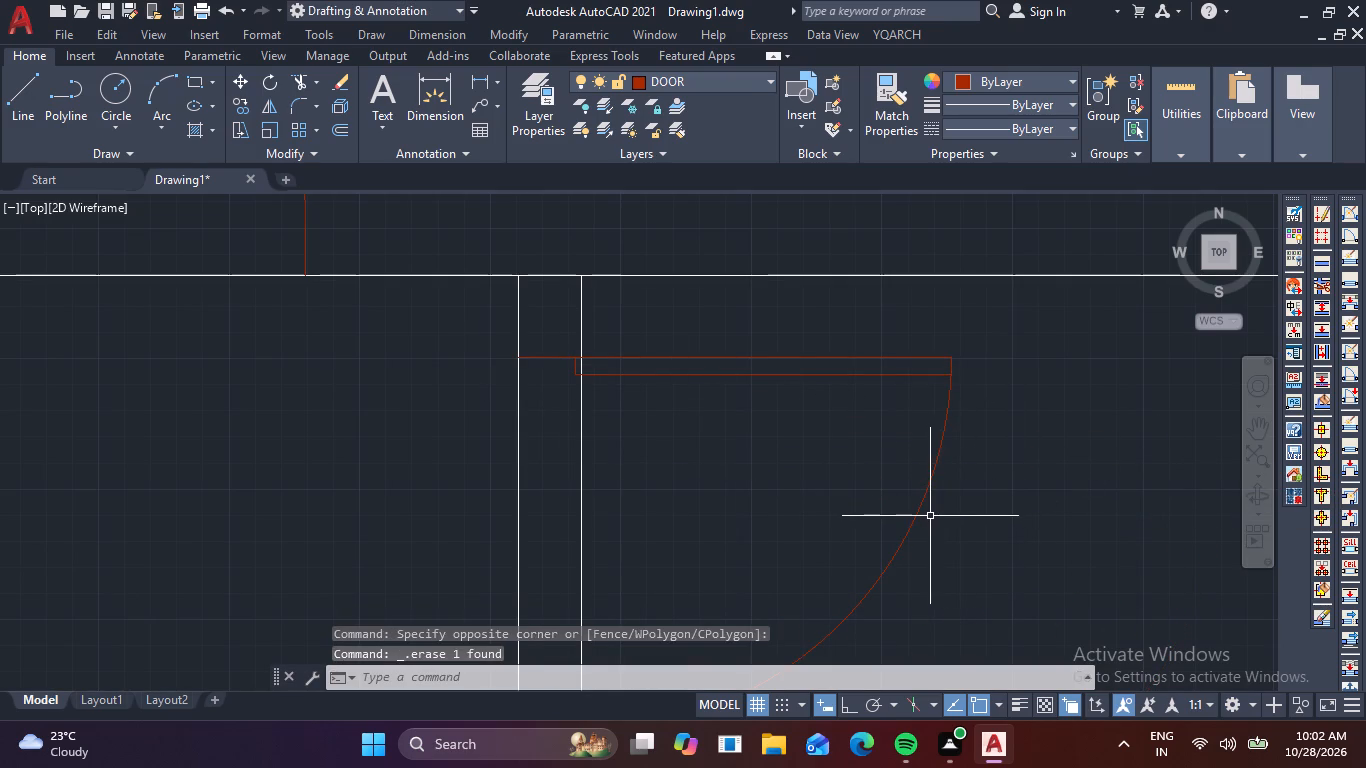
Rotate the original door outside the plan 90° counterclockwise about a point just east of it, with ortho on.
scroll(930, 516, "down", 3)
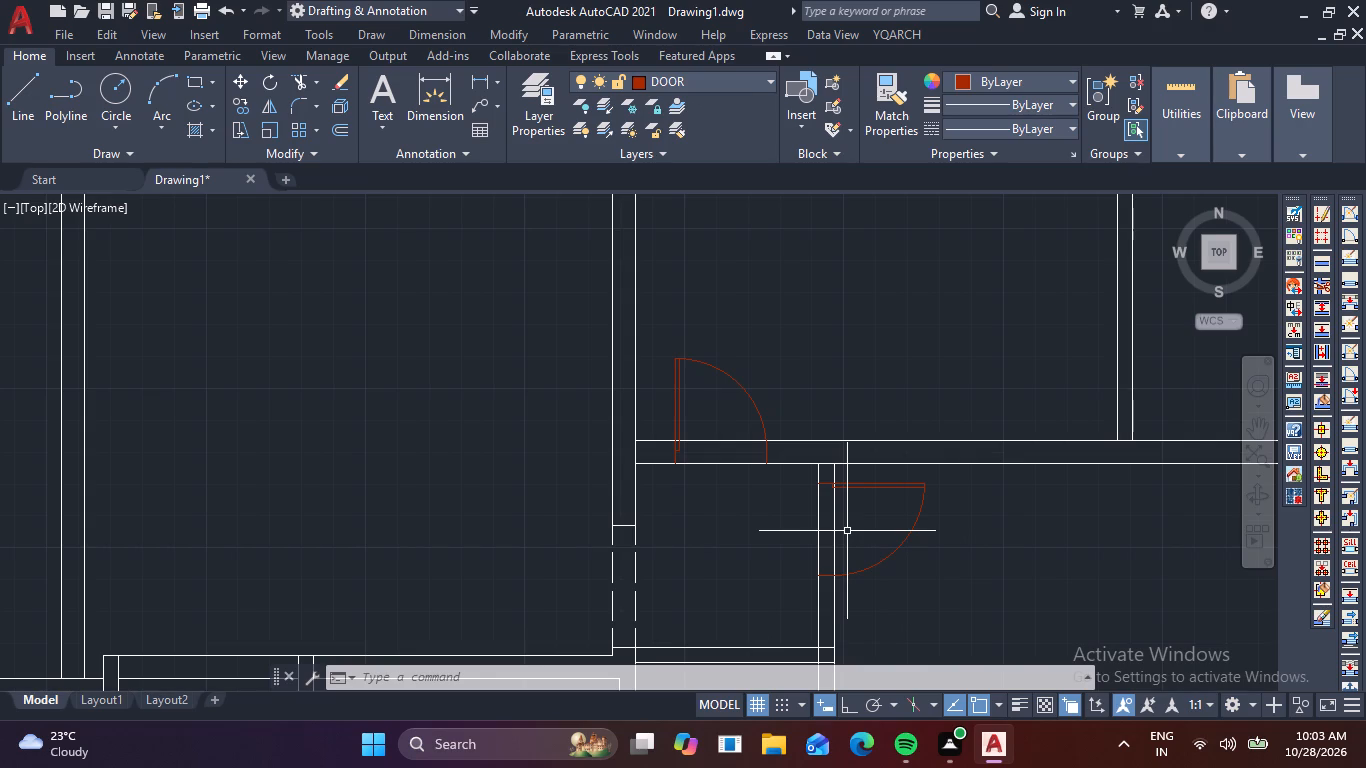
scroll(706, 516, "down", 2)
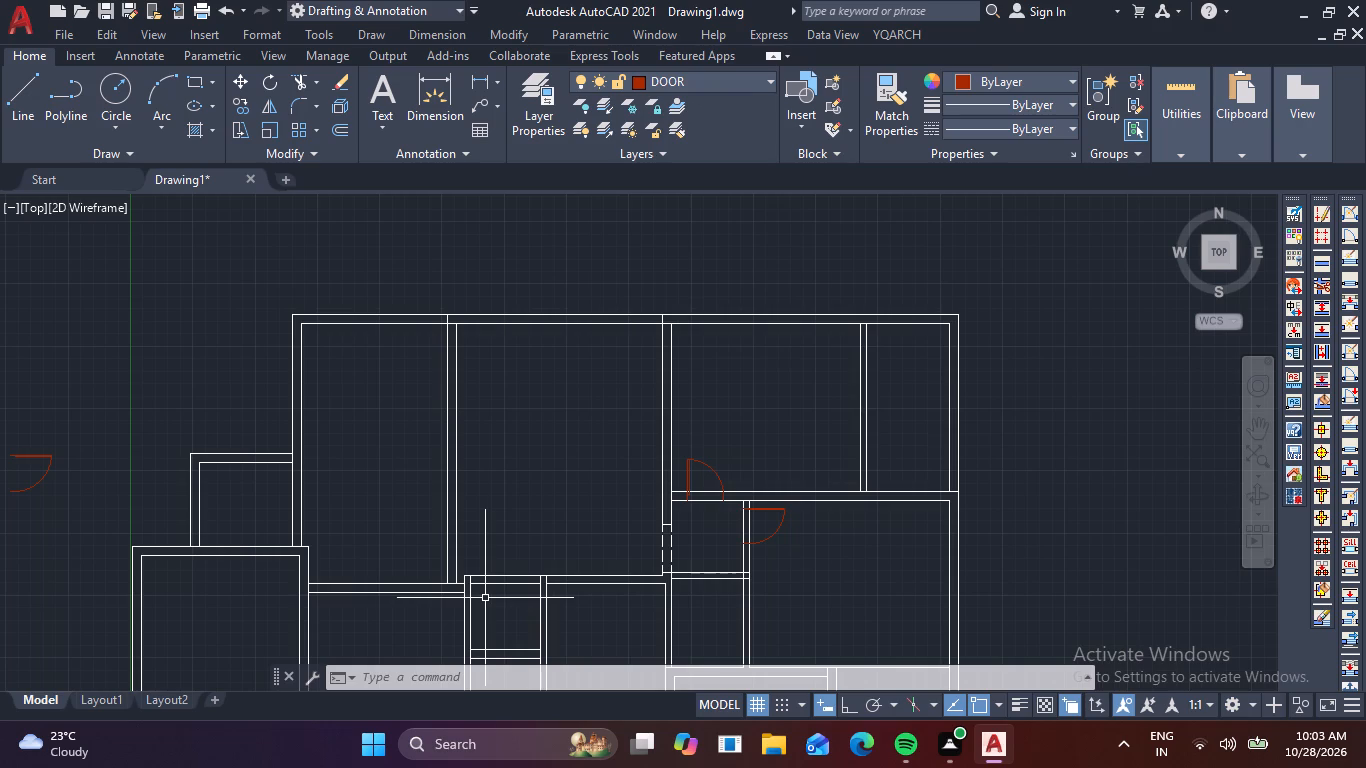
scroll(485, 599, "down", 2)
scroll(325, 543, "up", 4)
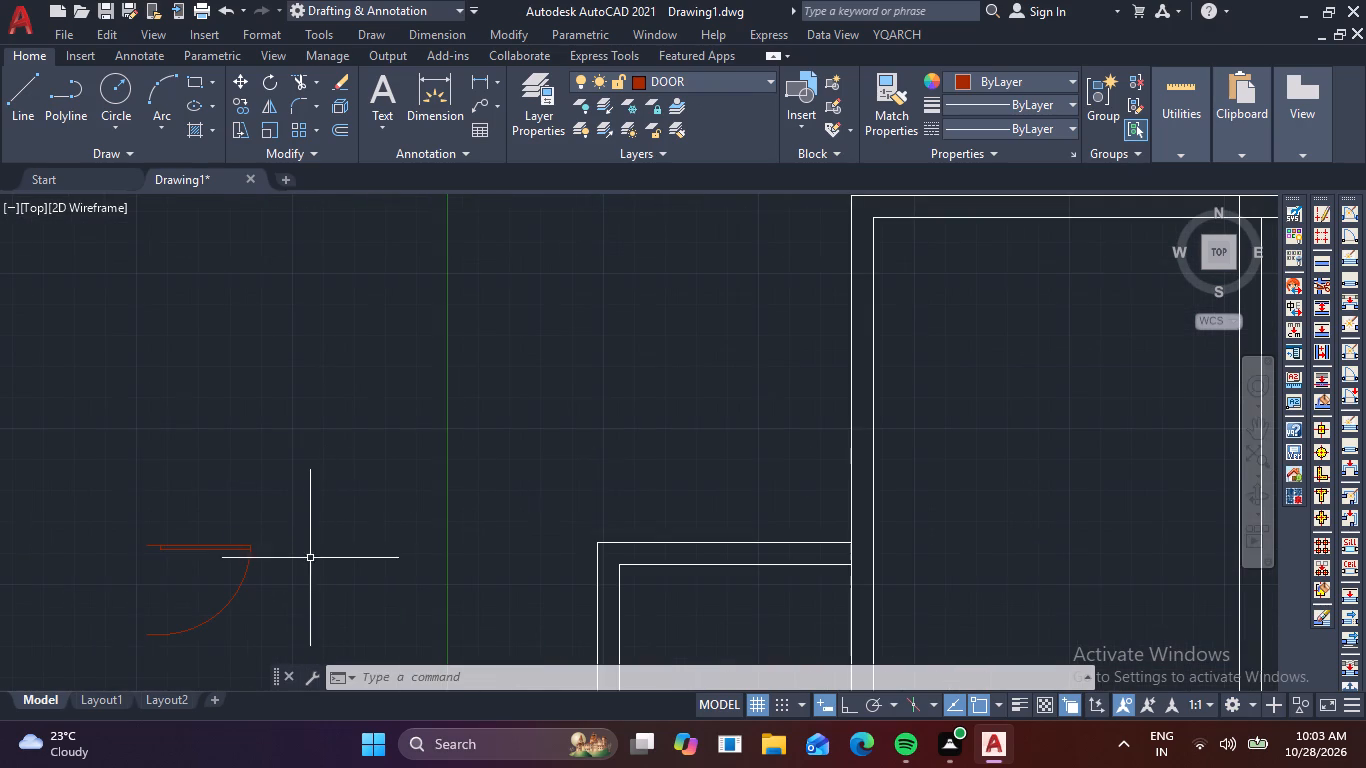
left_click(299, 566)
left_click(117, 504)
right_click(117, 504)
left_click(195, 432)
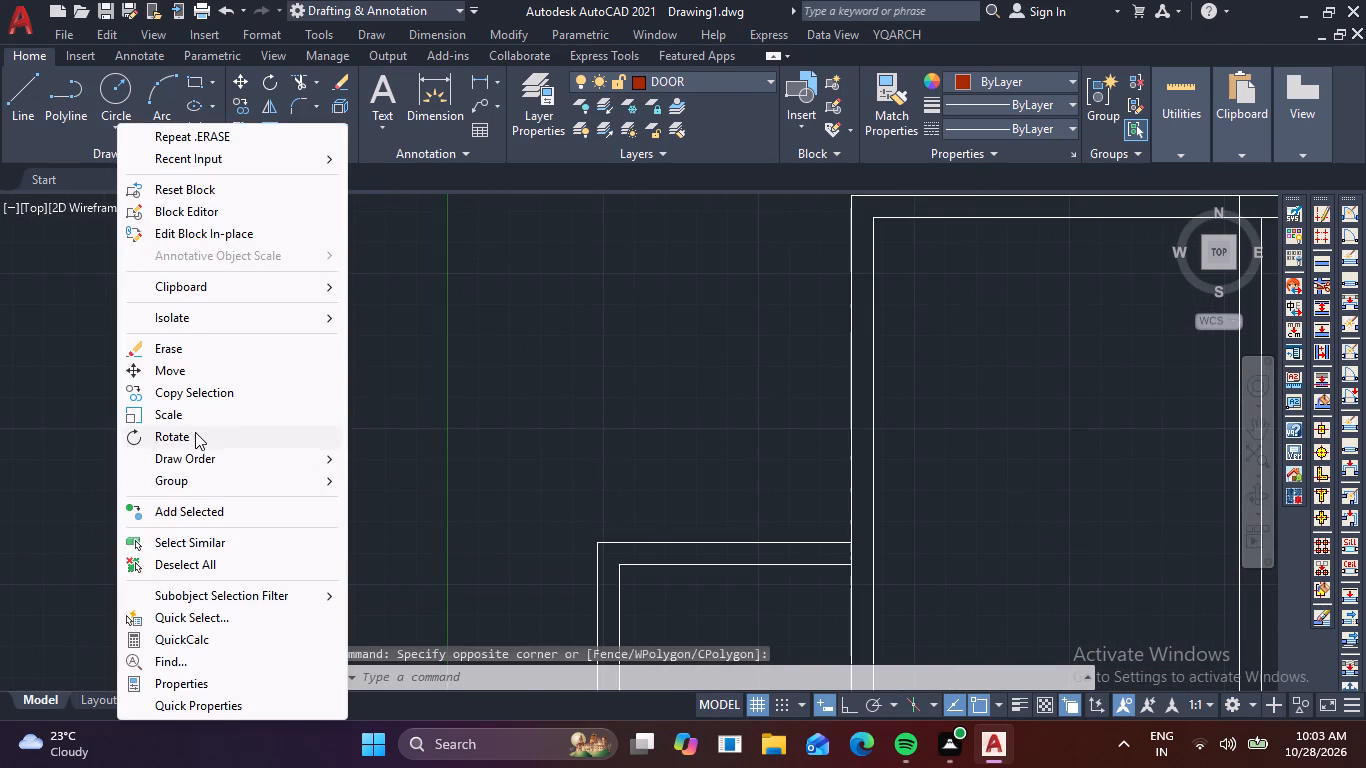
left_click(324, 526)
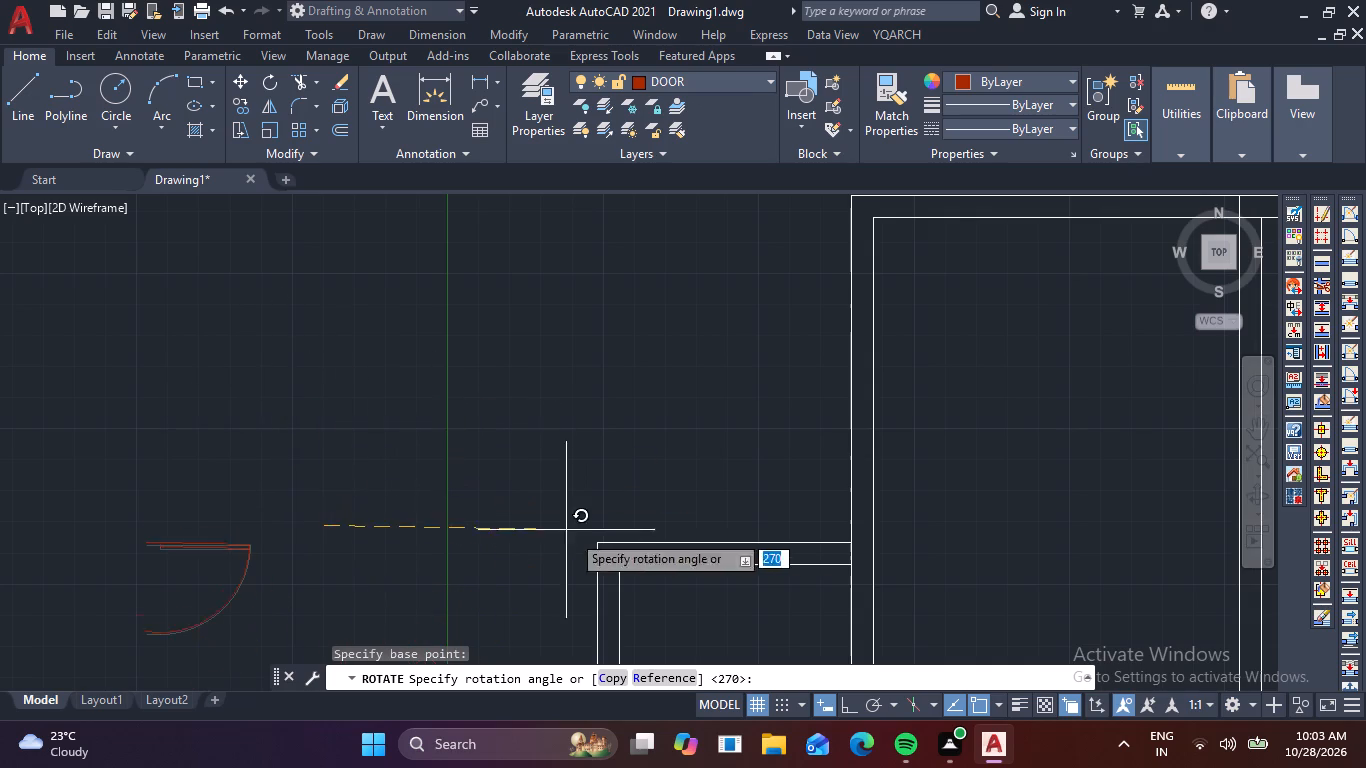
left_click(846, 706)
left_click(368, 392)
Move the rotated door straight west, farther away from the plan, with ortho on.
middle_click_drag(476, 519, 459, 186)
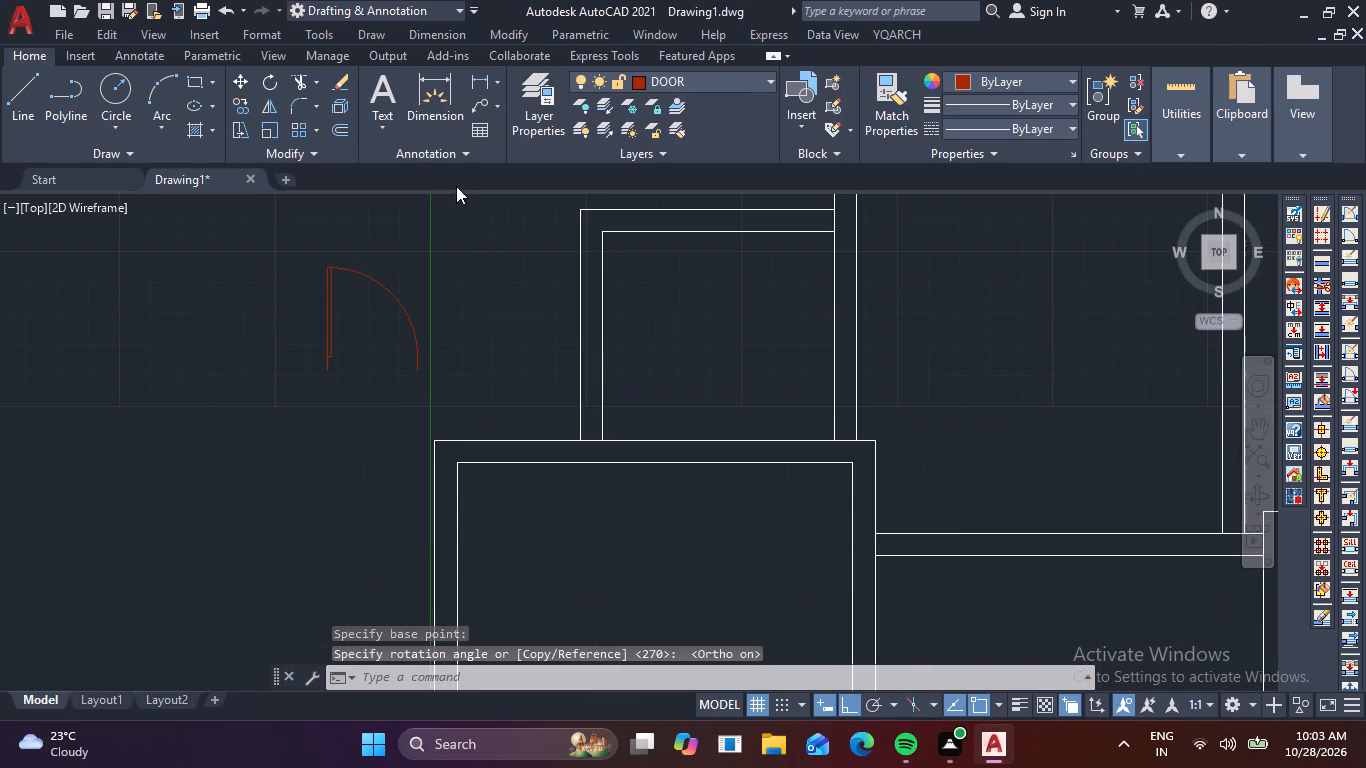
left_click_drag(378, 366, 368, 360)
left_click(253, 327)
right_click(253, 327)
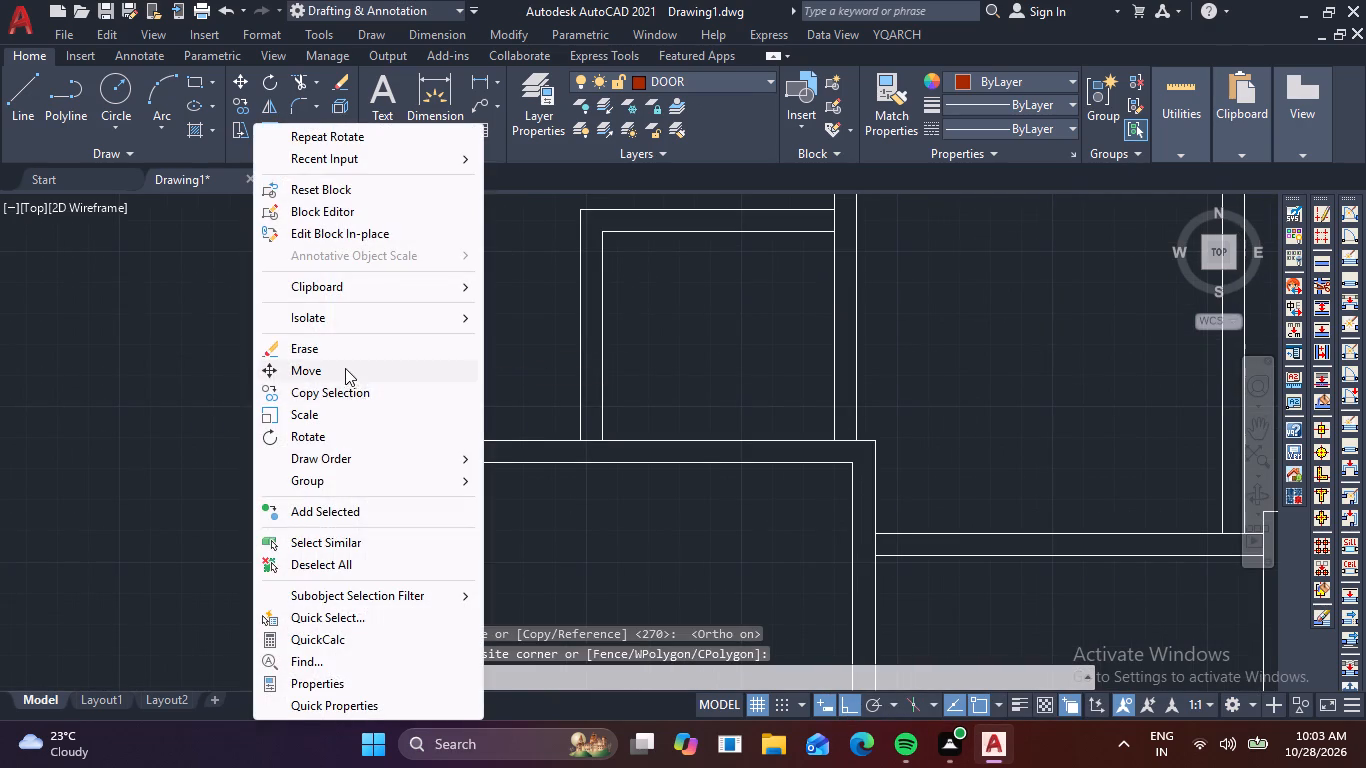
left_click(345, 368)
left_click(340, 367)
scroll(209, 362, "down", 3)
middle_click_drag(209, 364, 359, 390)
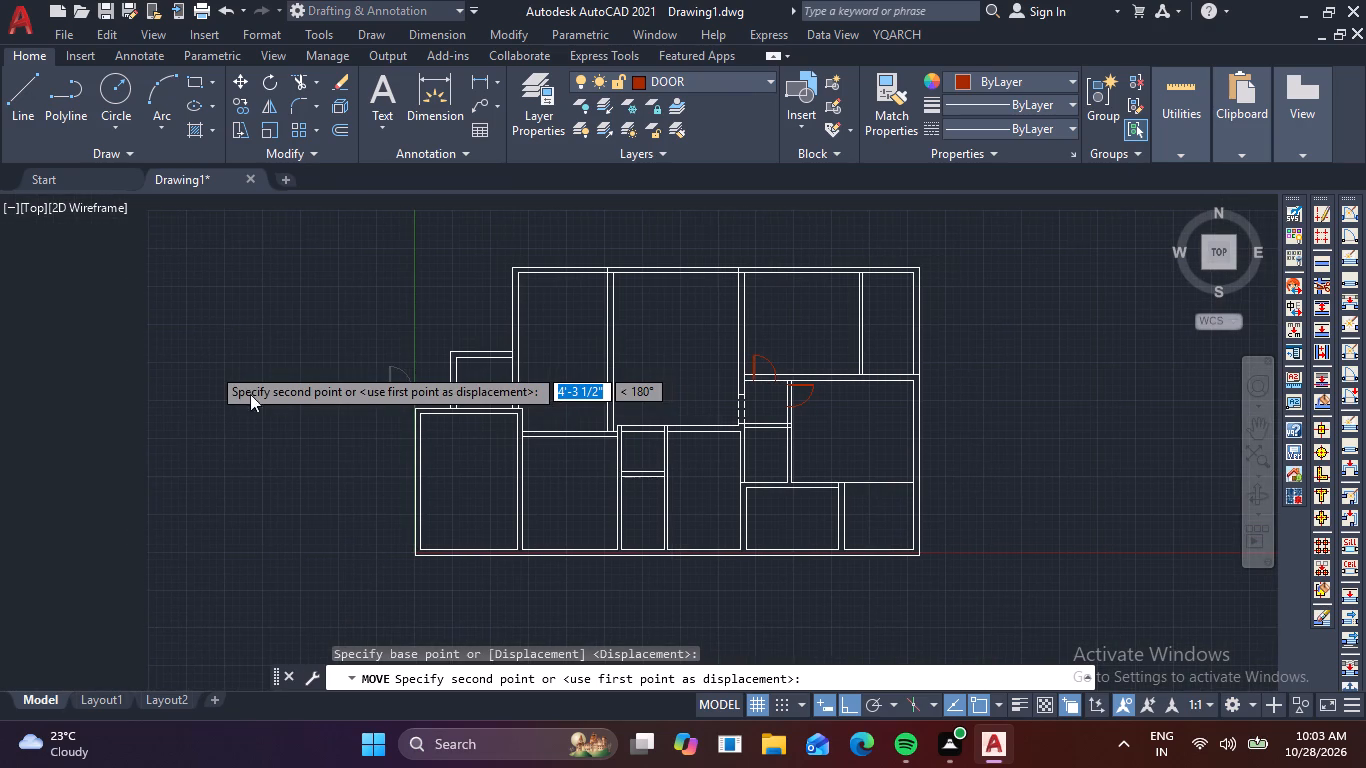
scroll(298, 388, "up", 5)
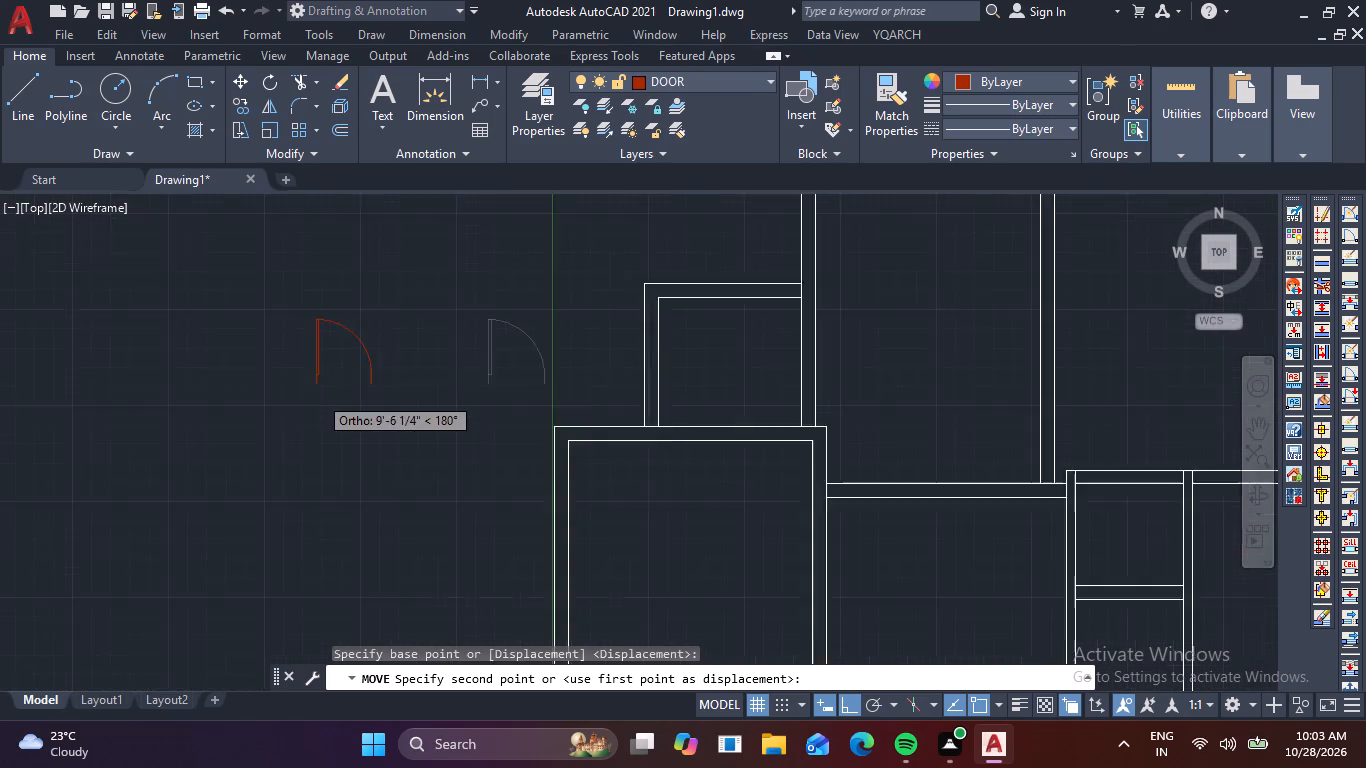
scroll(318, 395, "up", 1)
left_click(283, 386)
Scale the loose door outside the plan by reference from its hinge-side jamb end, setting its overall width to 2'4".
left_click(396, 374)
left_click(340, 340)
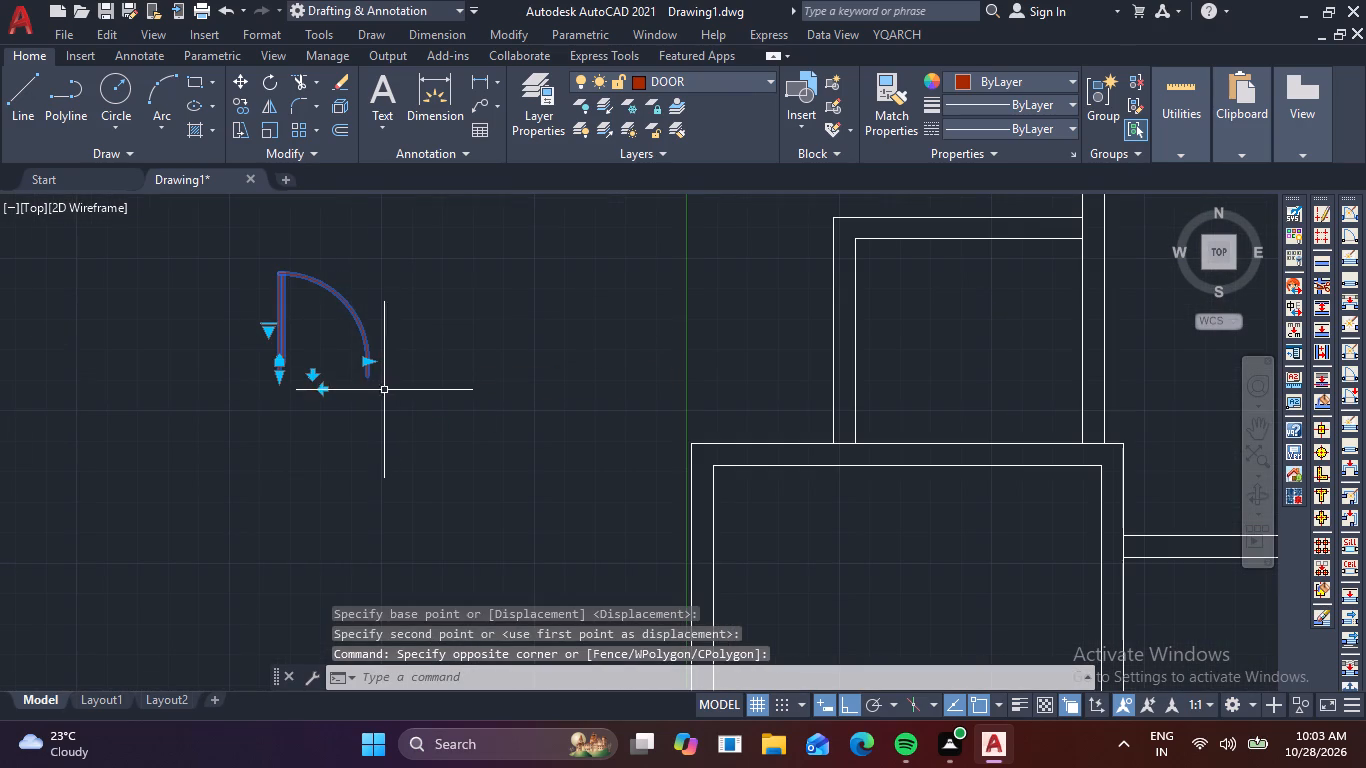
right_click(335, 430)
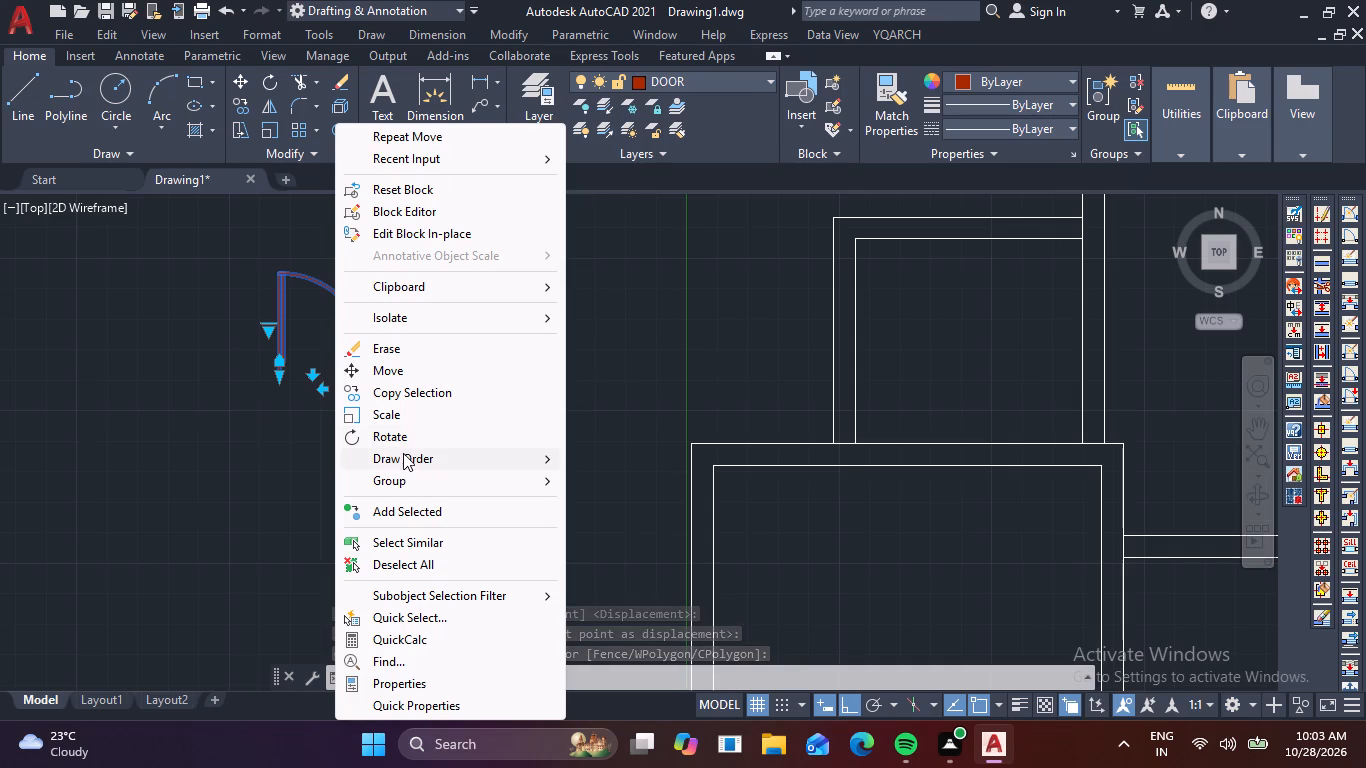
left_click(428, 410)
scroll(232, 365, "up", 3)
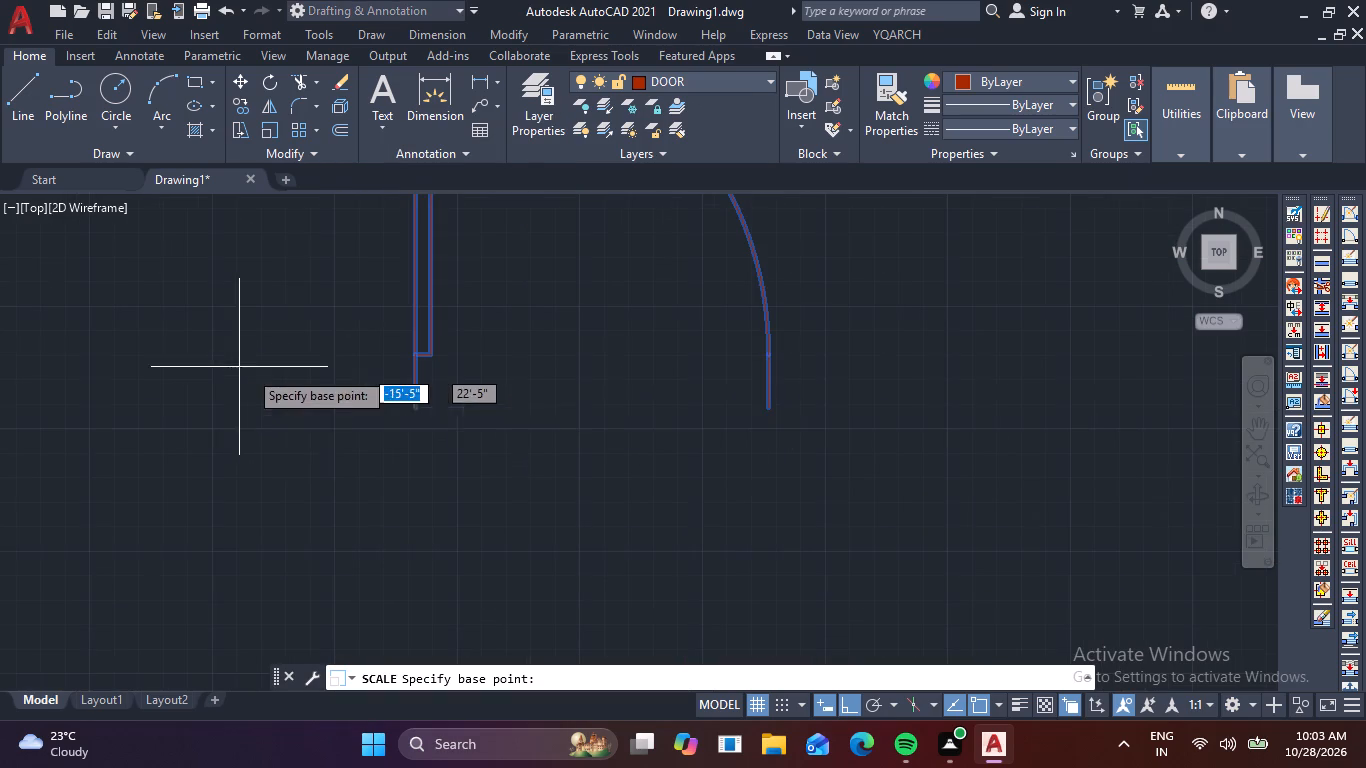
left_click(411, 407)
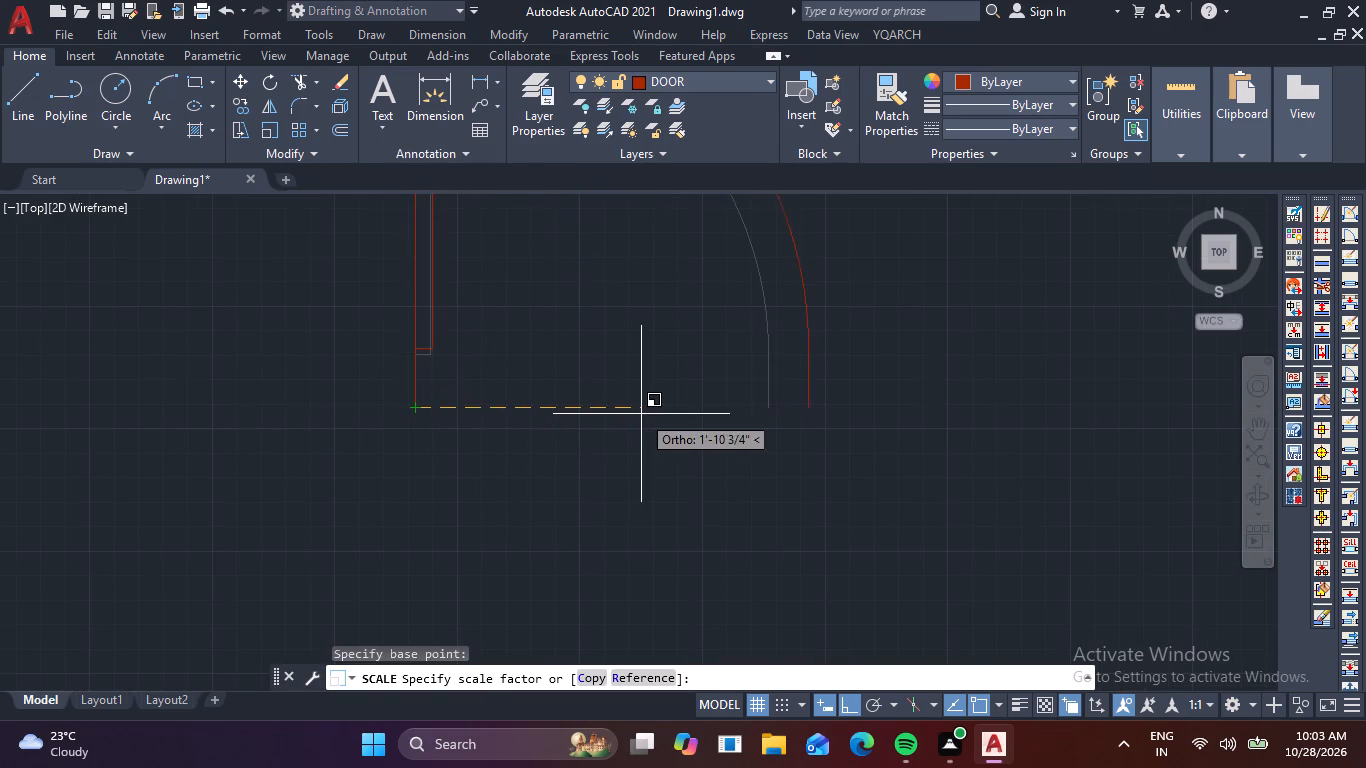
left_click(665, 679)
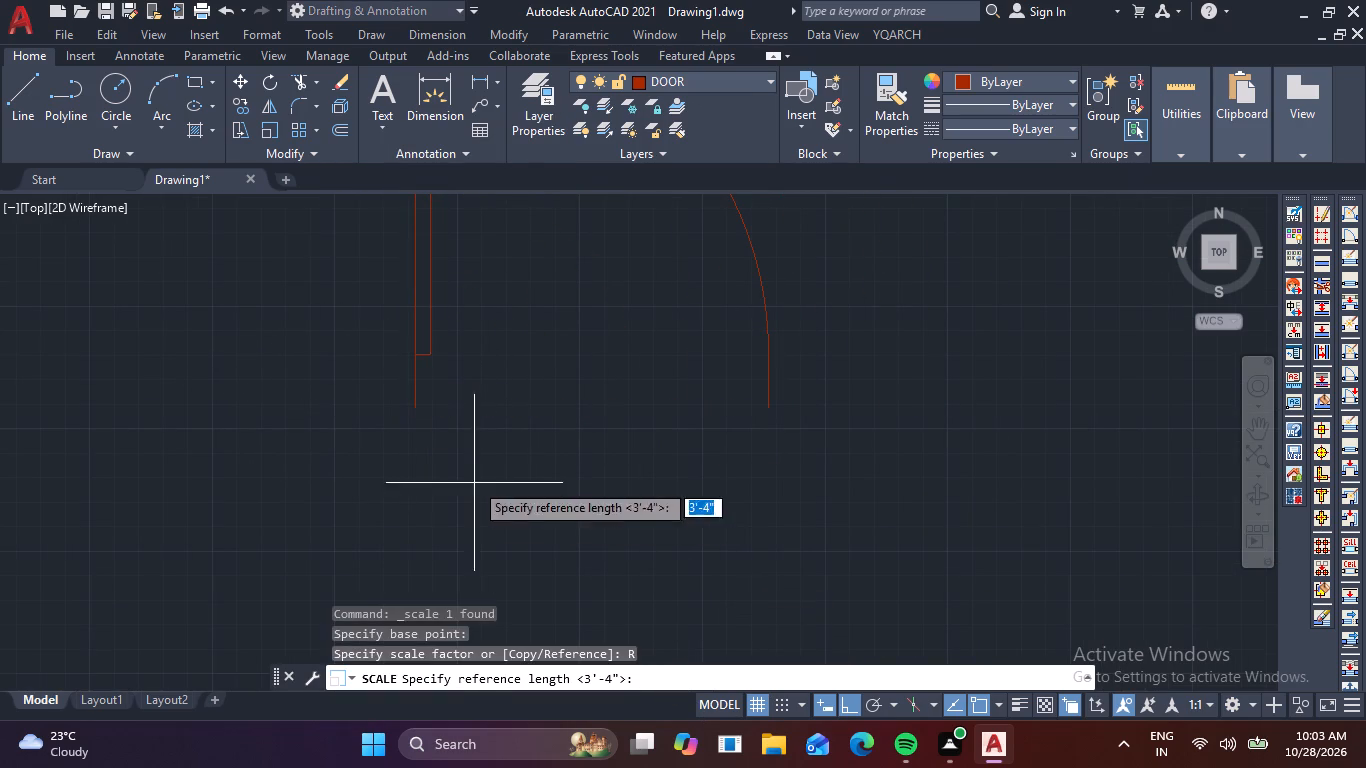
left_click(413, 406)
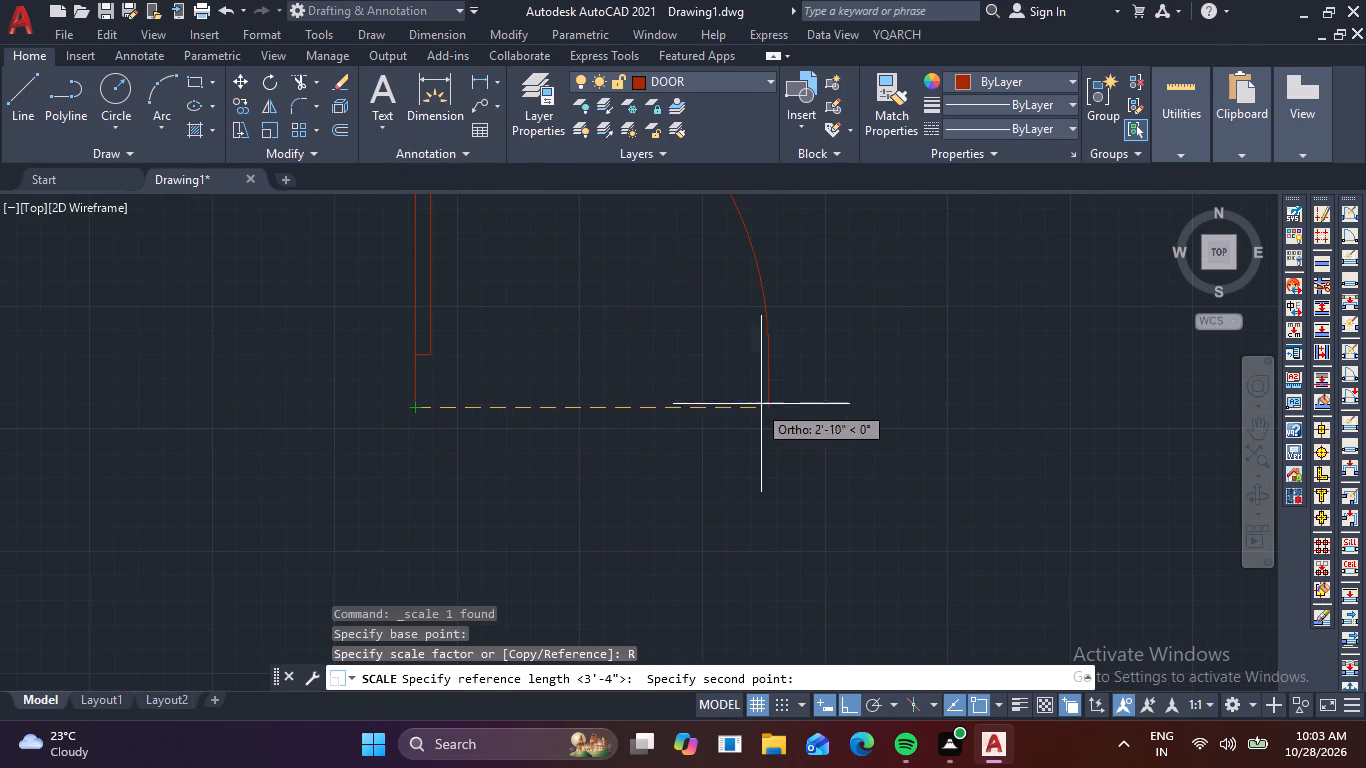
left_click(774, 407)
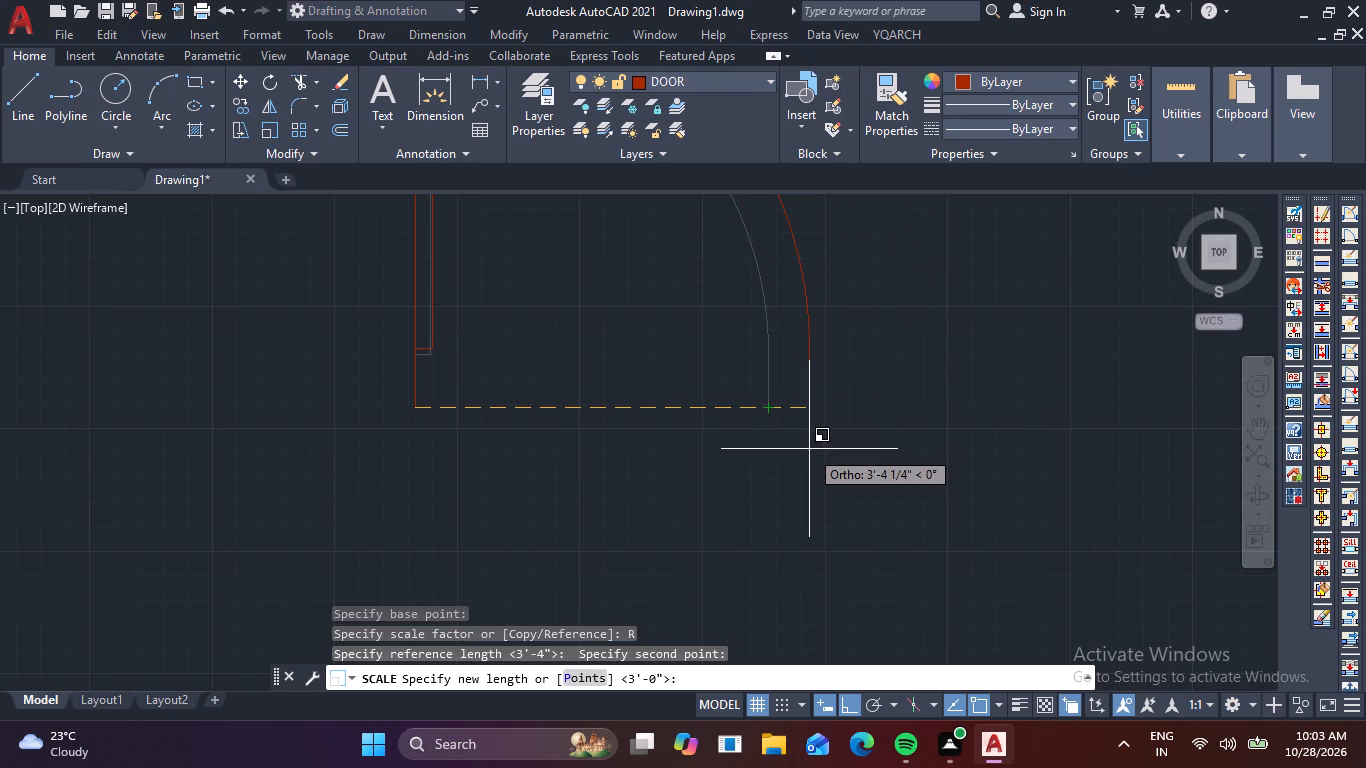
key("2")
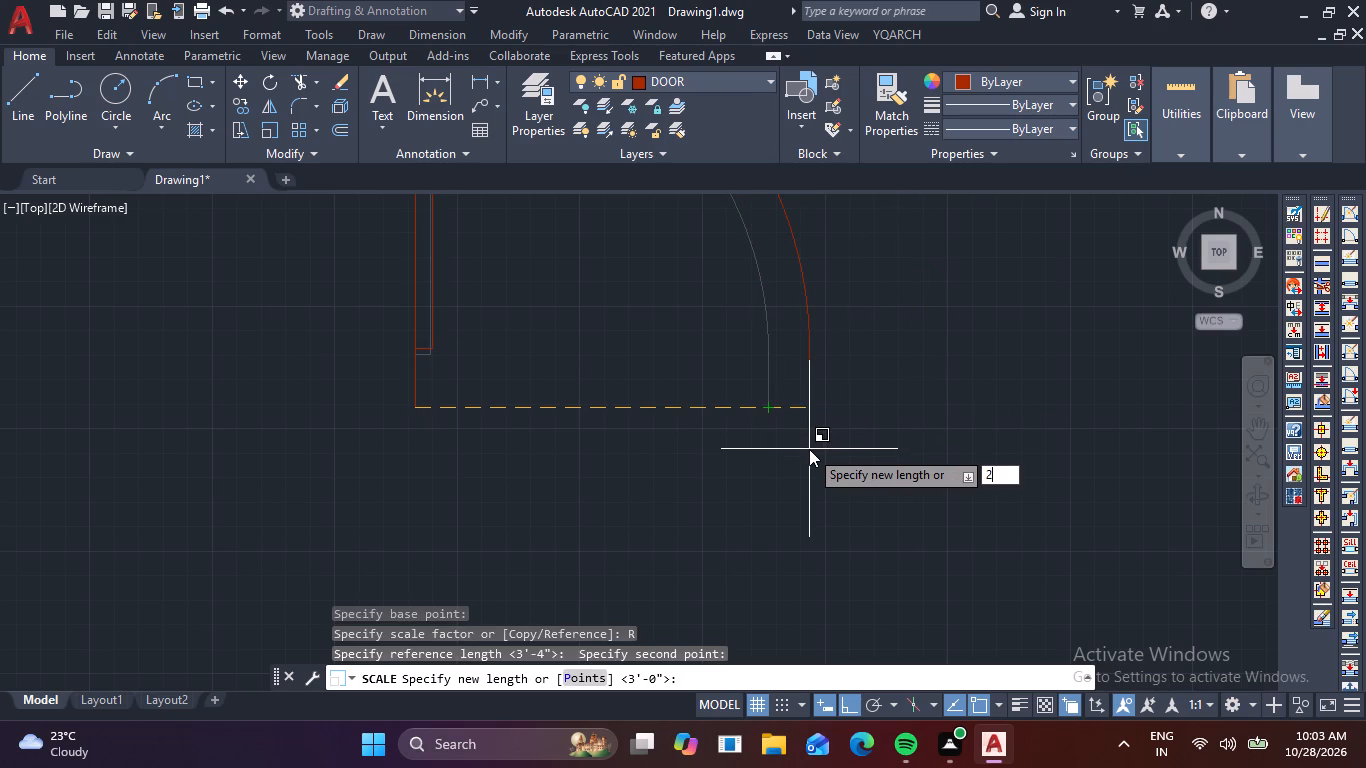
key("apostrophe")
key("BackSpace")
key("apostrophe")
key("BackSpace")
key("apostrophe")
key("6")
key("BackSpace")
key("4")
key("Return")
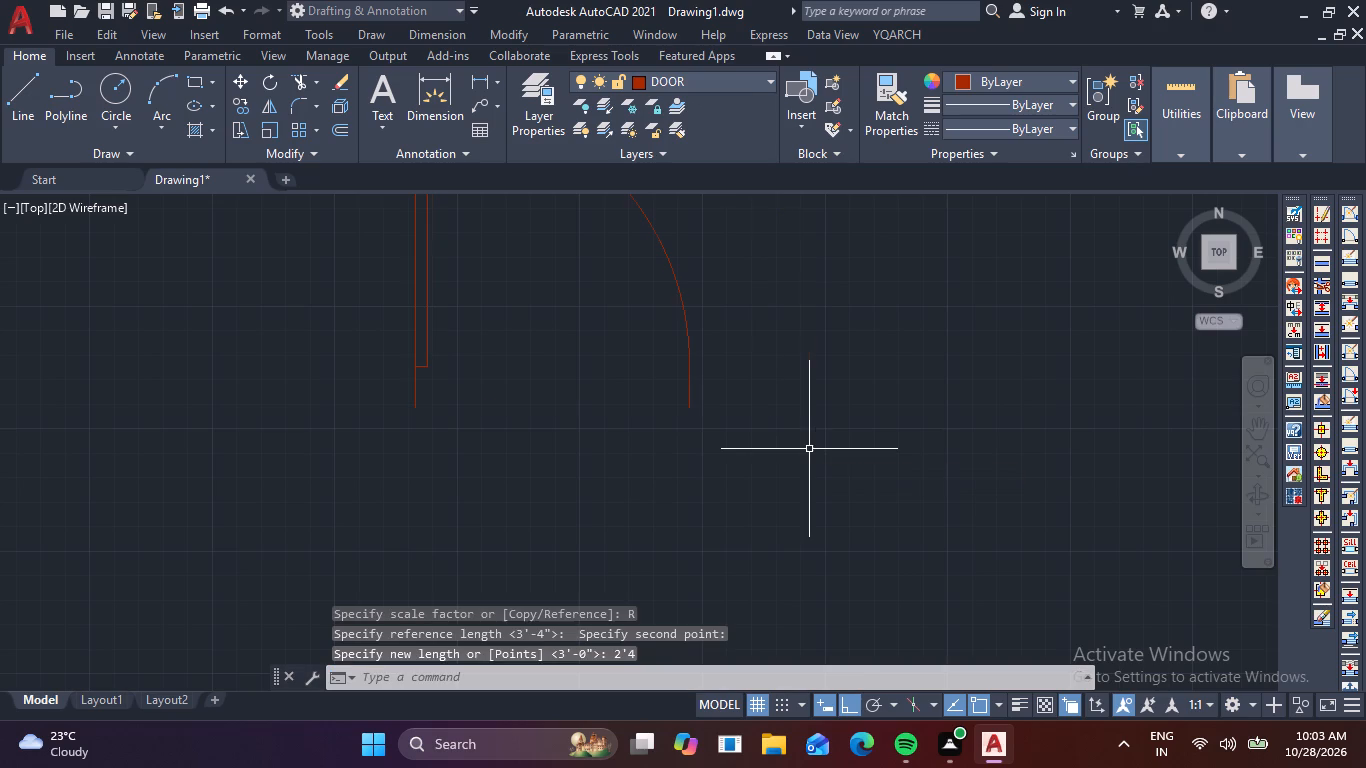
Rotate the resized door 90° clockwise about its hinge-side jamb end, with ortho on, so the leaf extends east.
scroll(469, 439, "down", 2)
right_click(1309, 767)
left_click(1309, 767)
scroll(1309, 767, "up", 3)
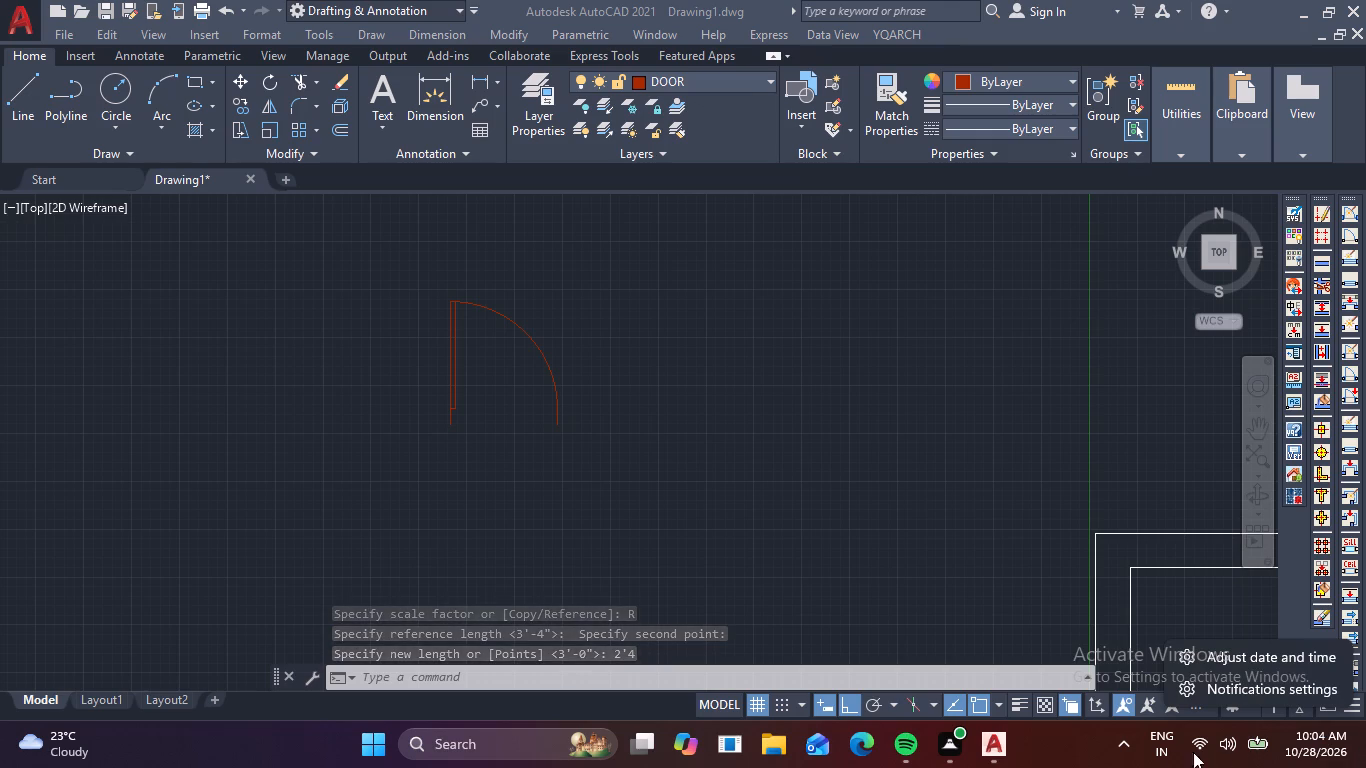
left_click(485, 434)
left_click(352, 417)
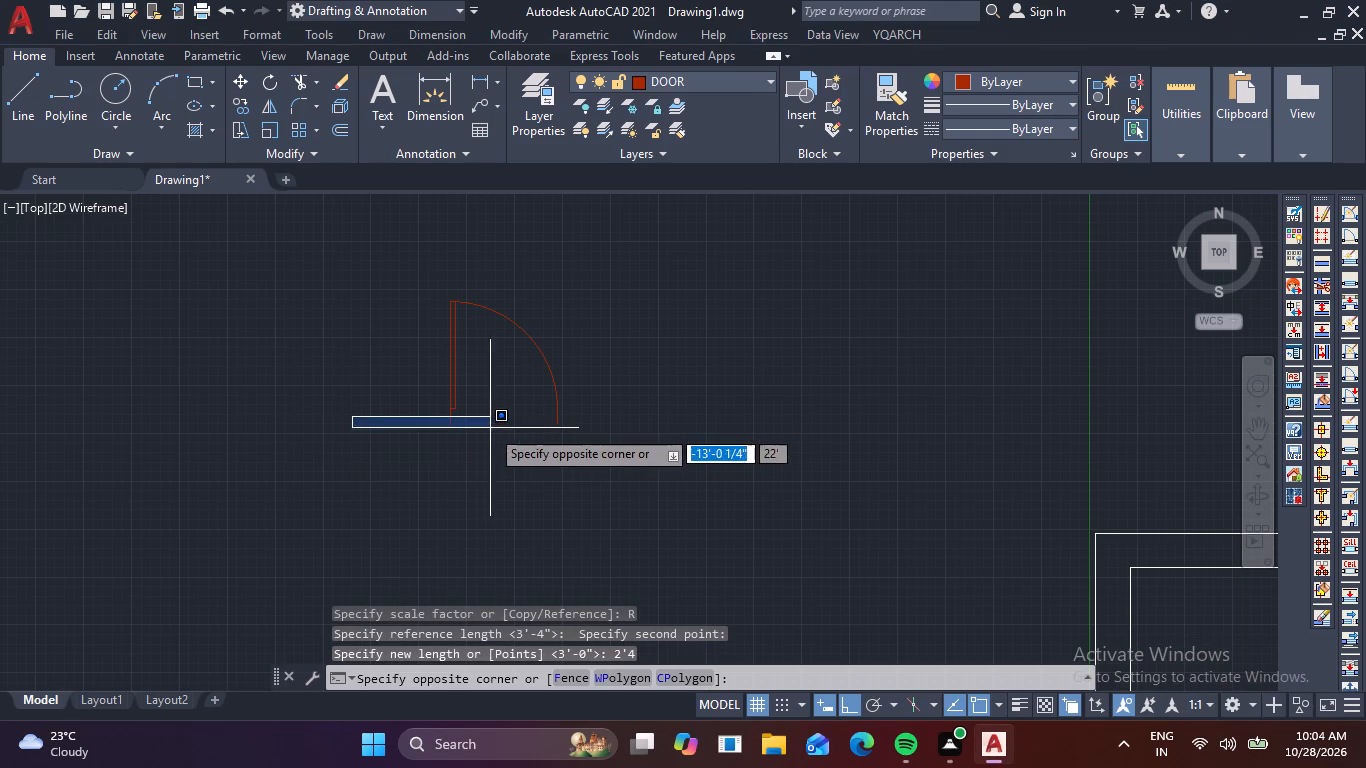
left_click(493, 423)
left_click_drag(519, 438, 508, 429)
left_click(411, 388)
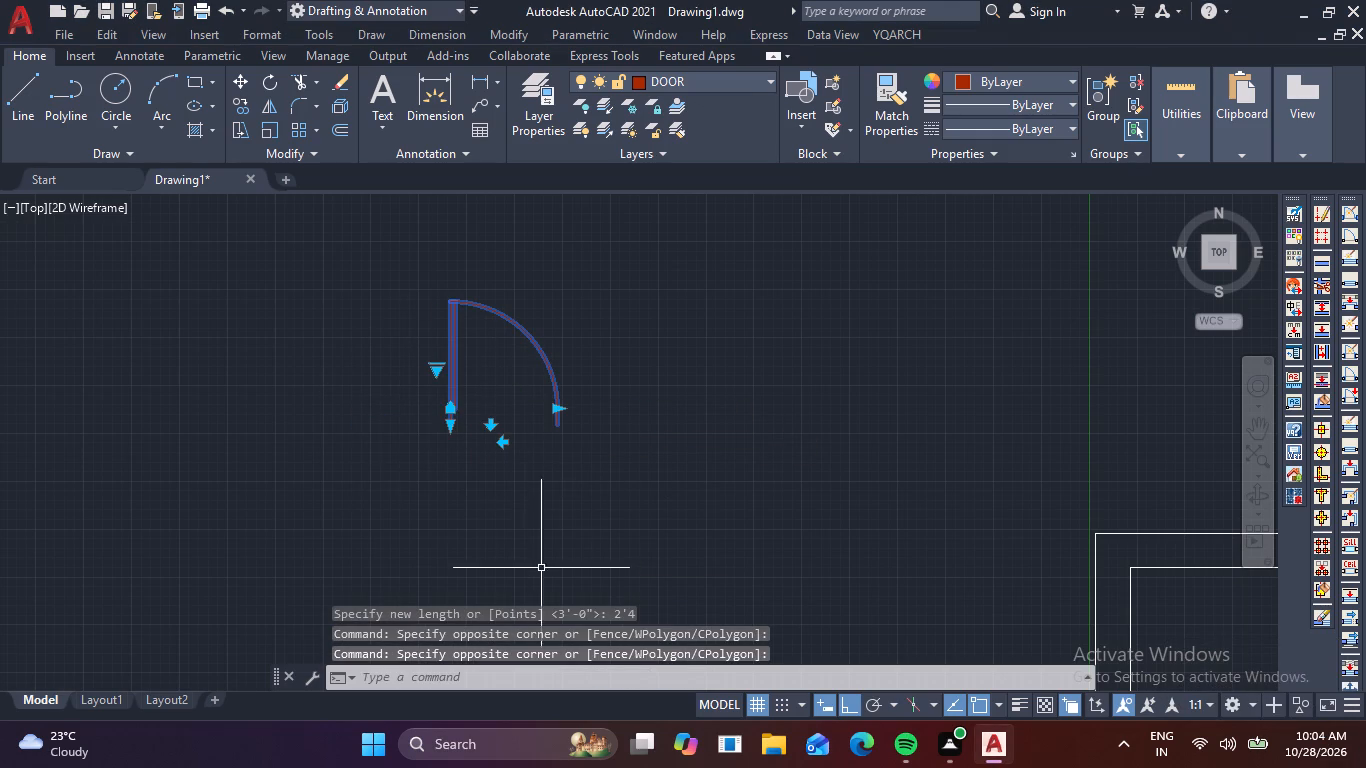
right_click(571, 519)
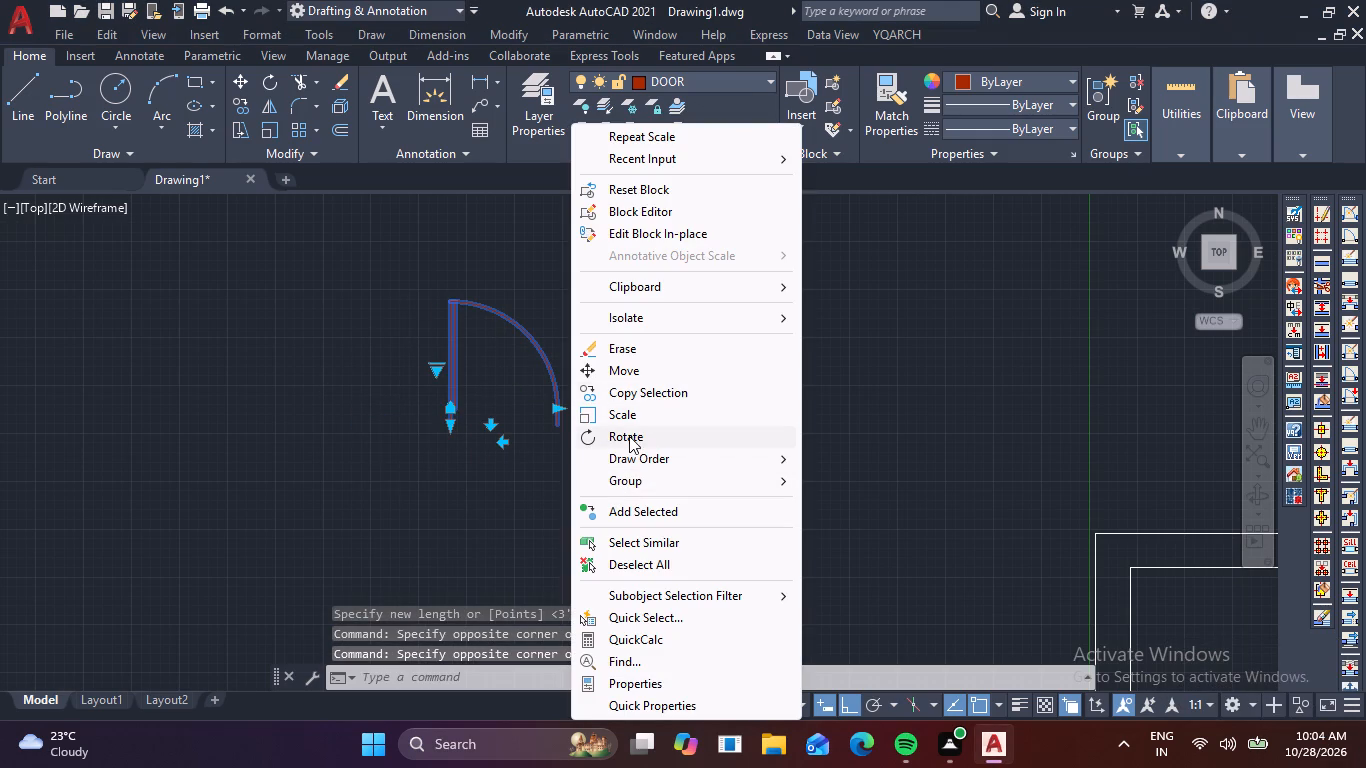
left_click(633, 436)
left_click(454, 433)
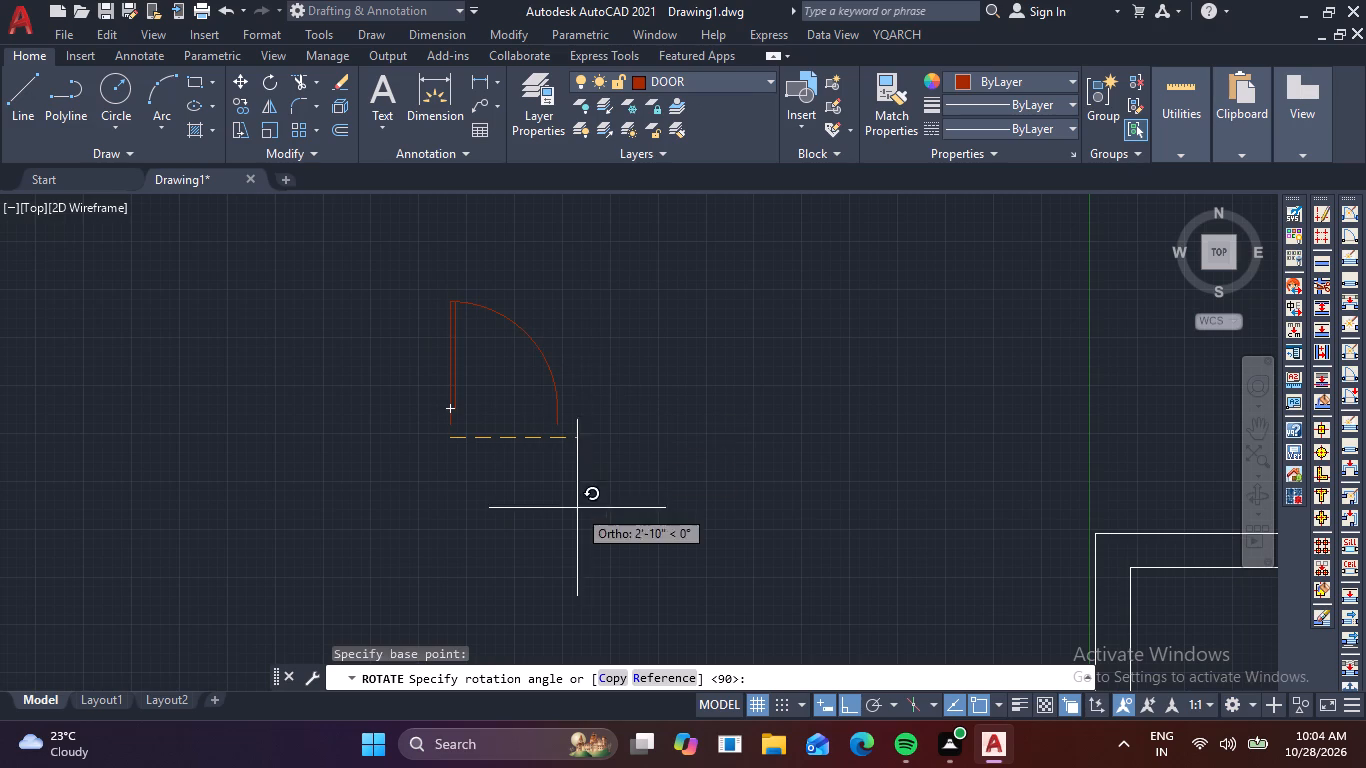
left_click(461, 543)
Mirror the rotated door across a horizontal line just north of it, keeping the source door.
left_click_drag(516, 502, 517, 491)
left_click(465, 410)
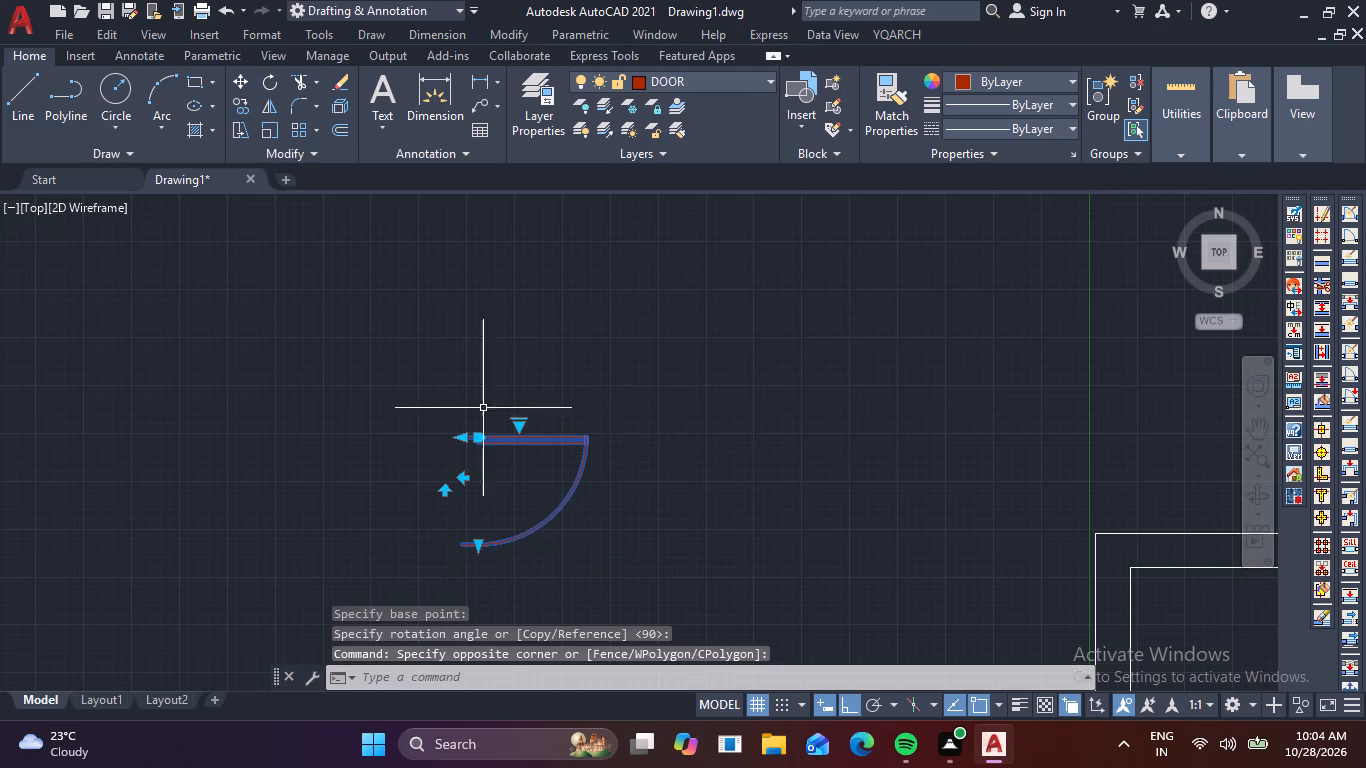
right_click(643, 414)
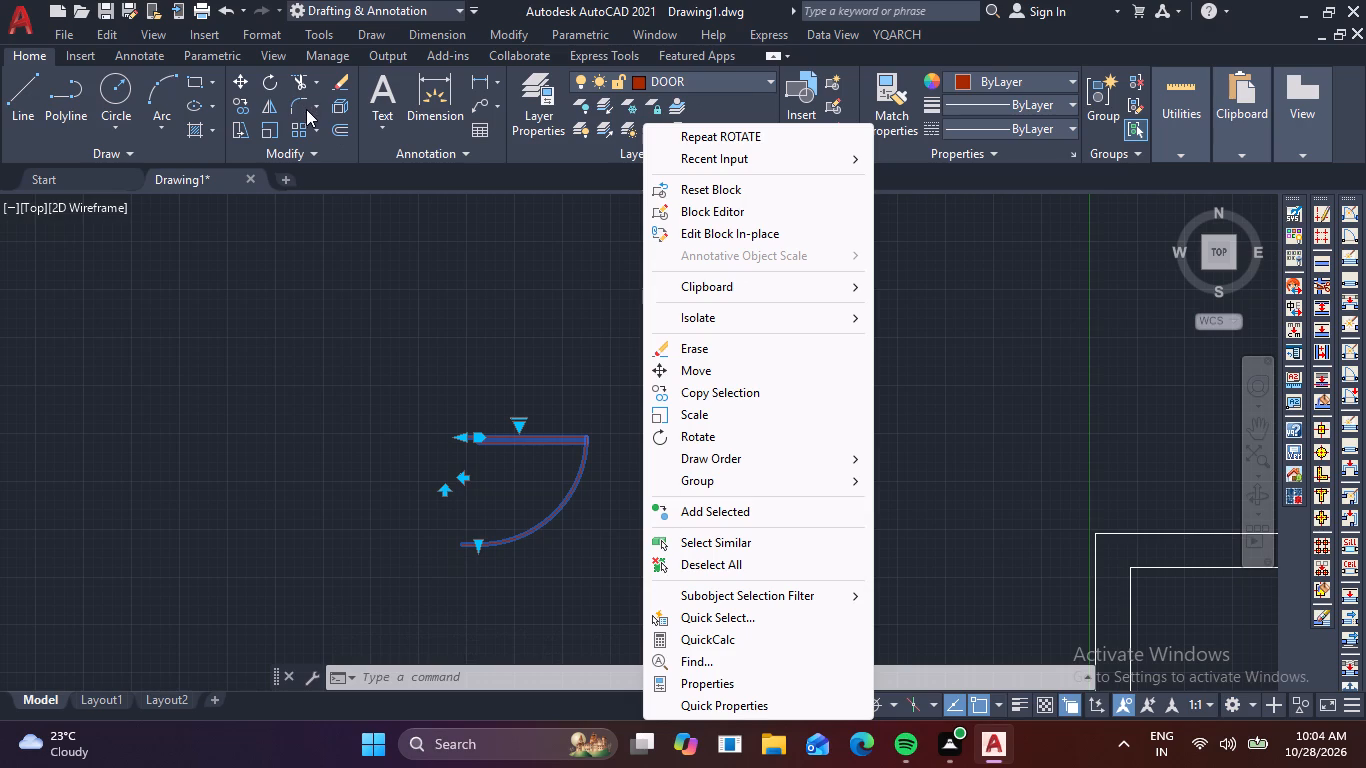
left_click(267, 104)
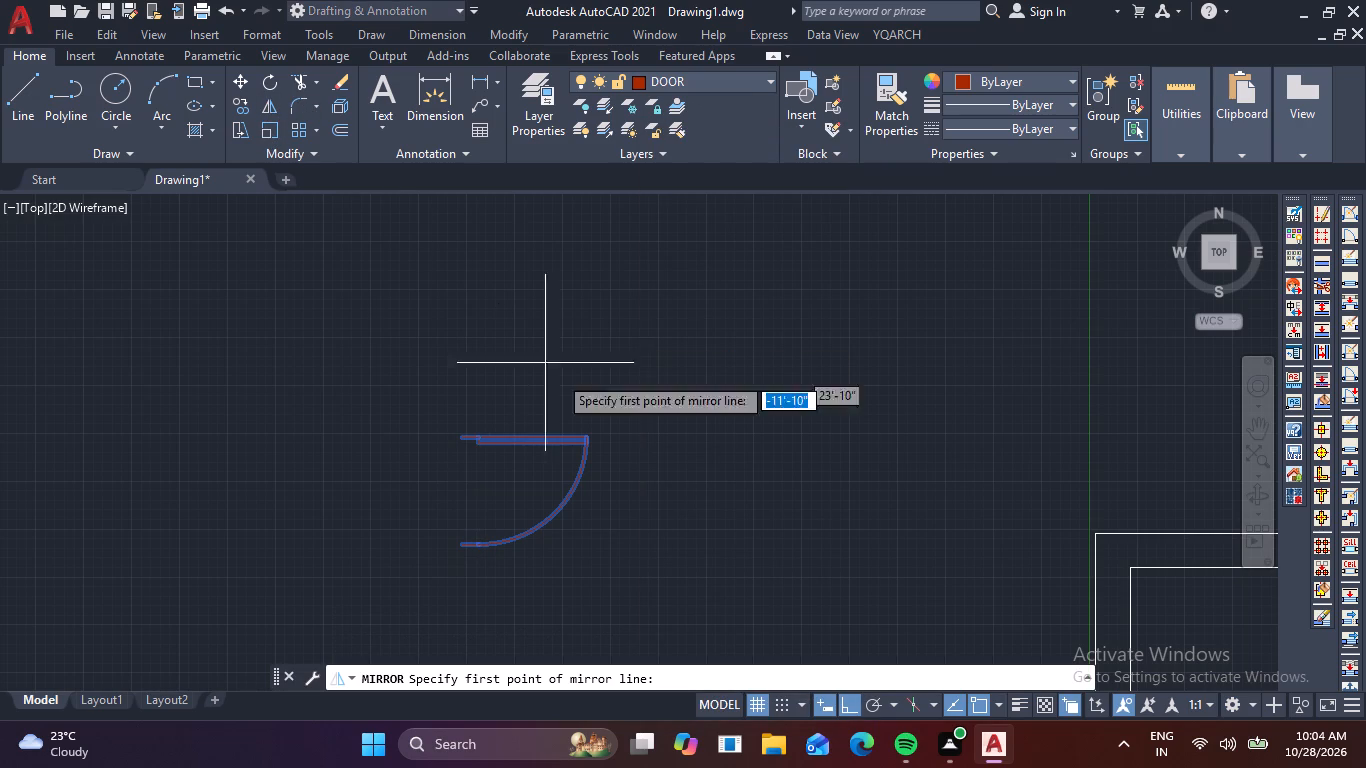
left_click_drag(674, 410, 660, 404)
left_click(315, 381)
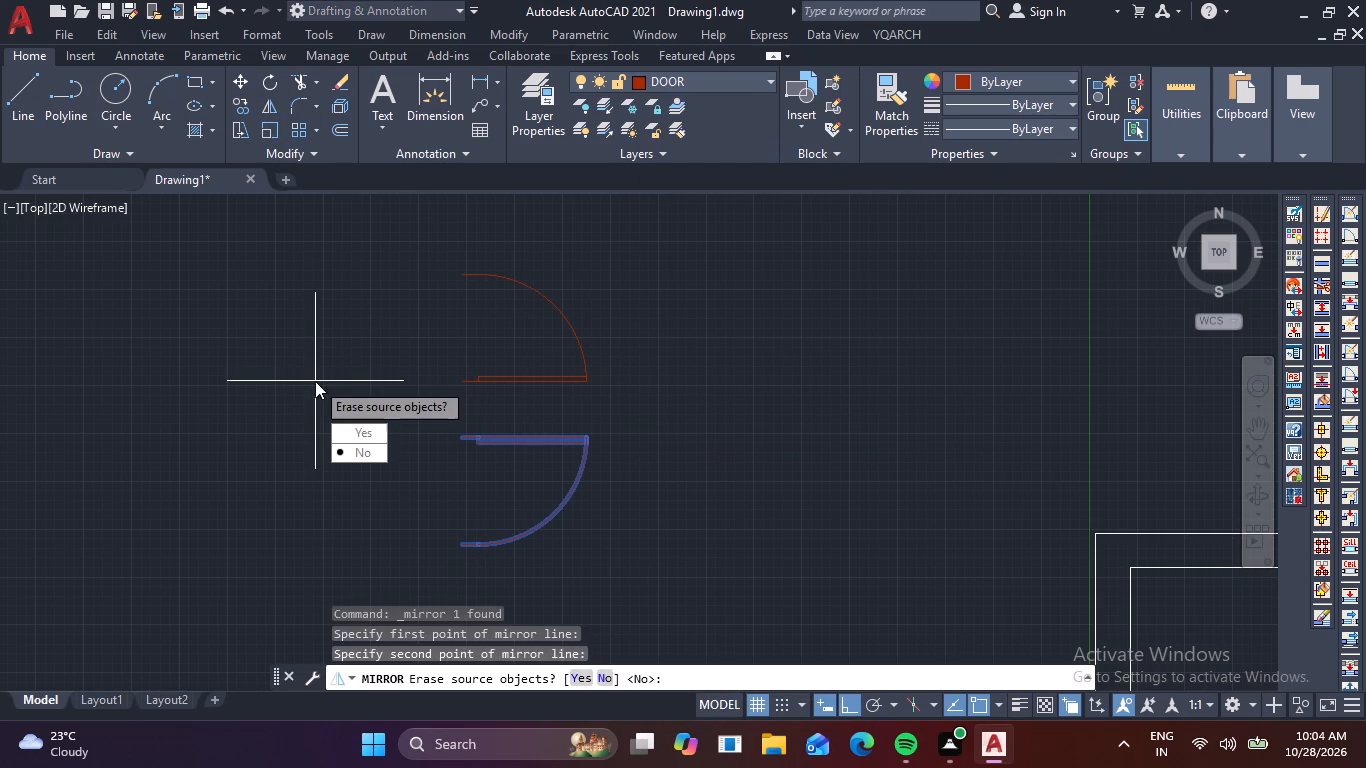
left_click_drag(377, 456, 315, 381)
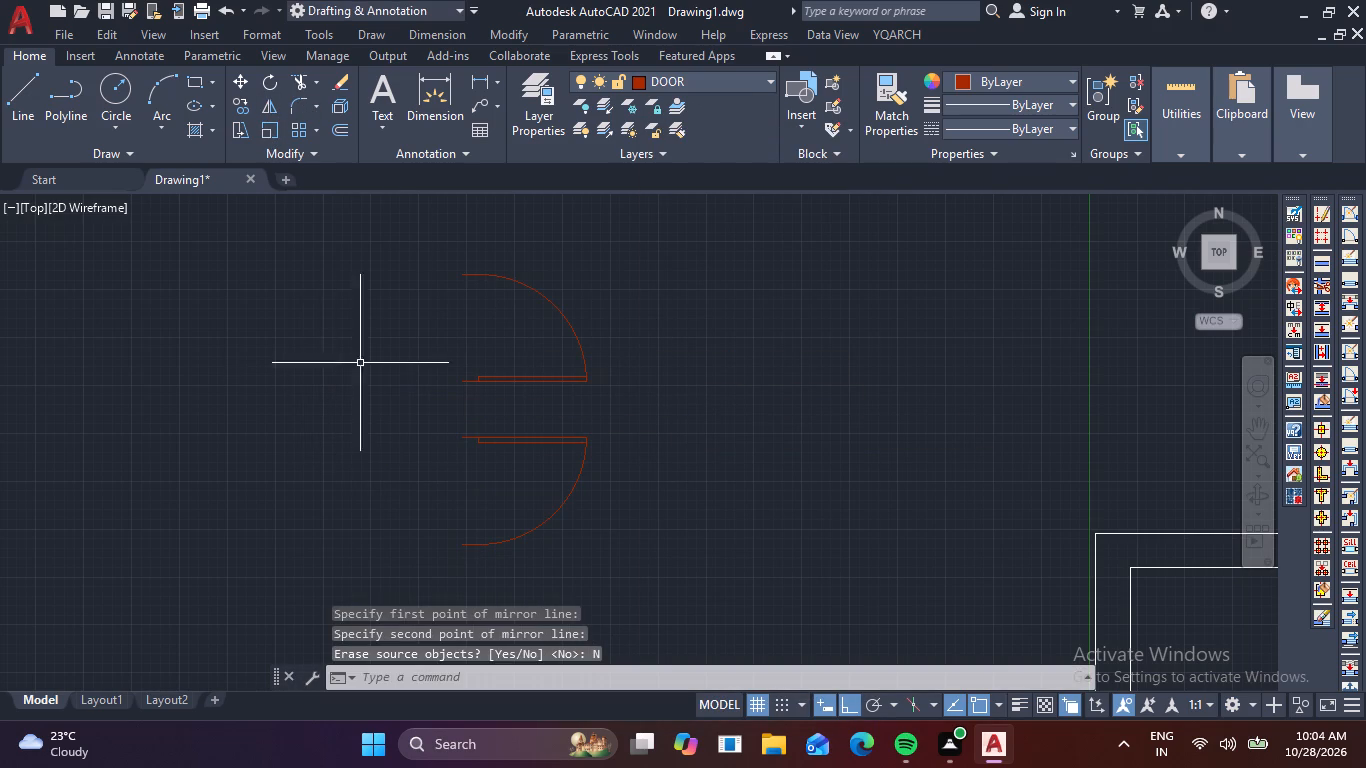
Copy the northern loose door by its hinge-side jamb end, ortho off, onto the west face of the northeast room's vertical partition.
left_click_drag(602, 398, 593, 392)
left_click(541, 355)
right_click(541, 354)
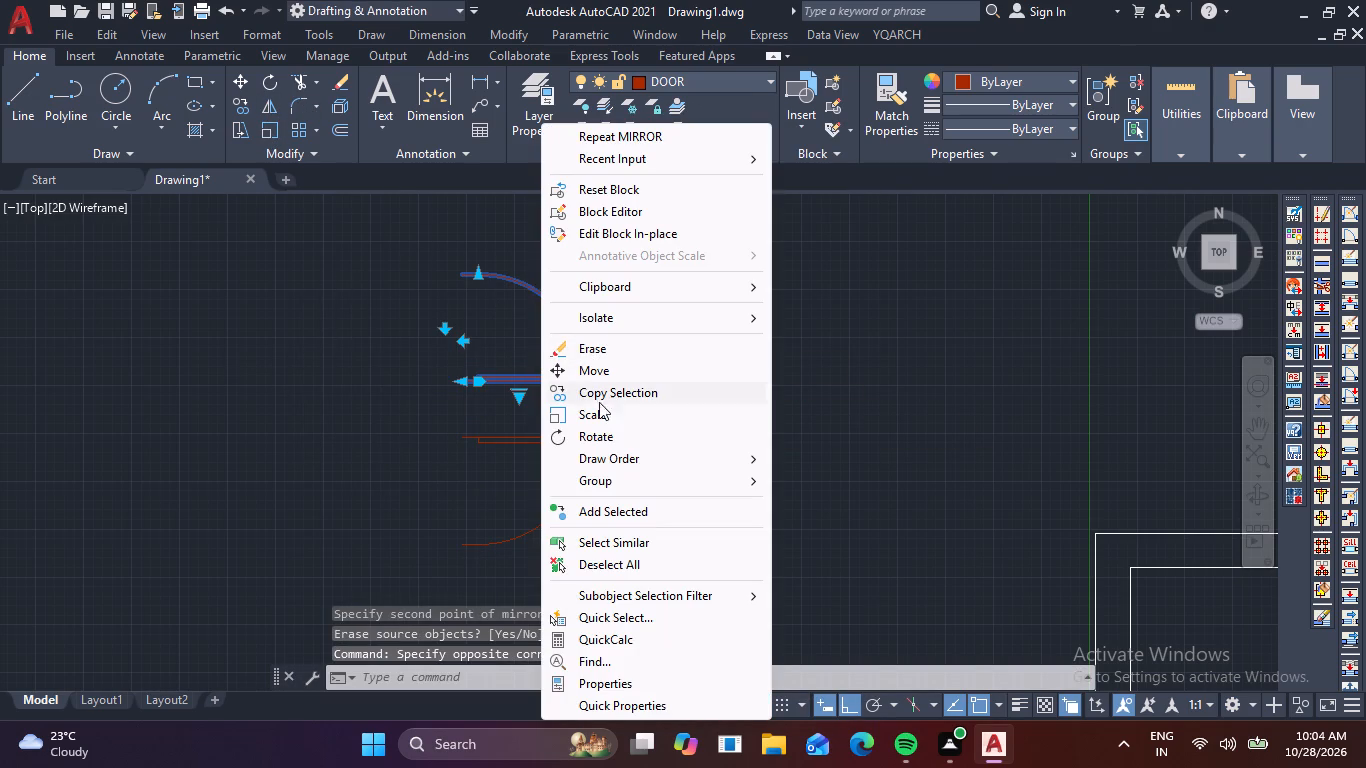
left_click(559, 396)
scroll(420, 388, "up", 3)
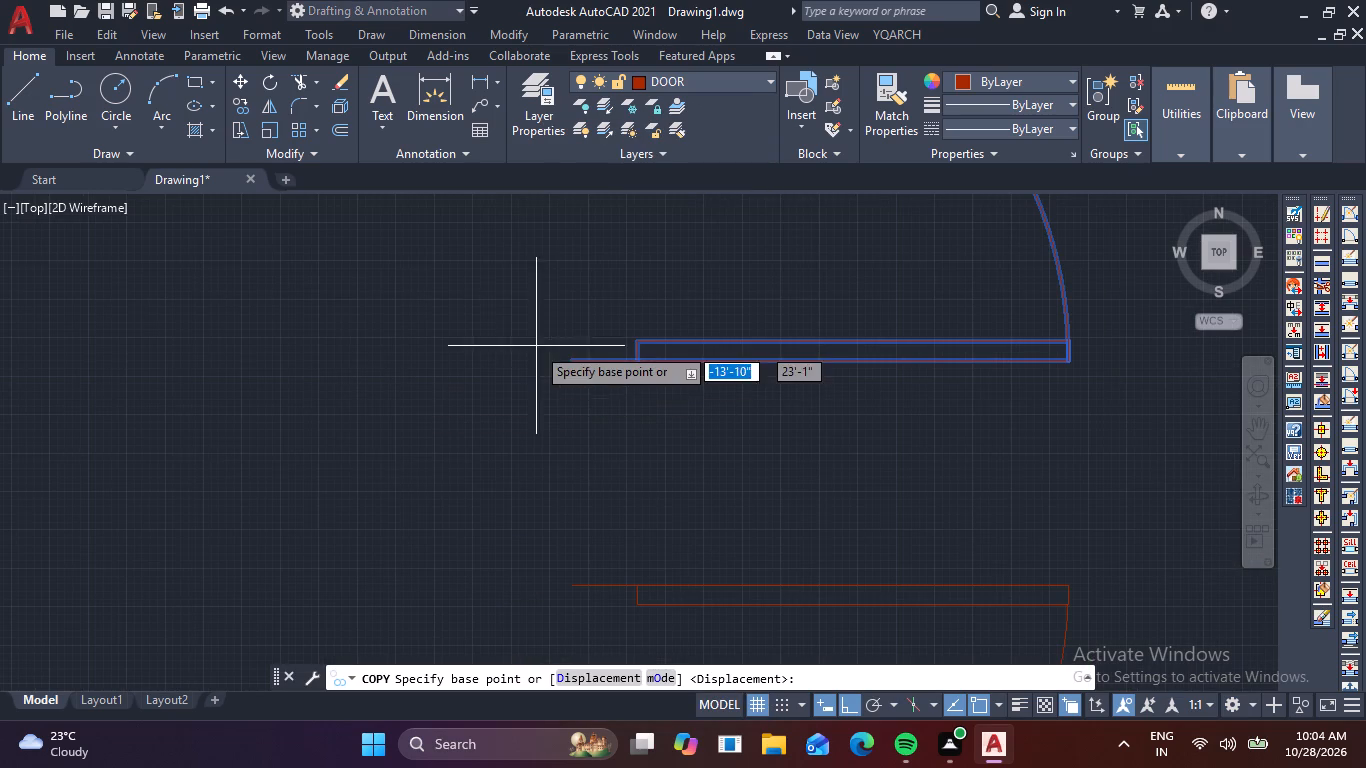
left_click(566, 362)
scroll(911, 399, "down", 4)
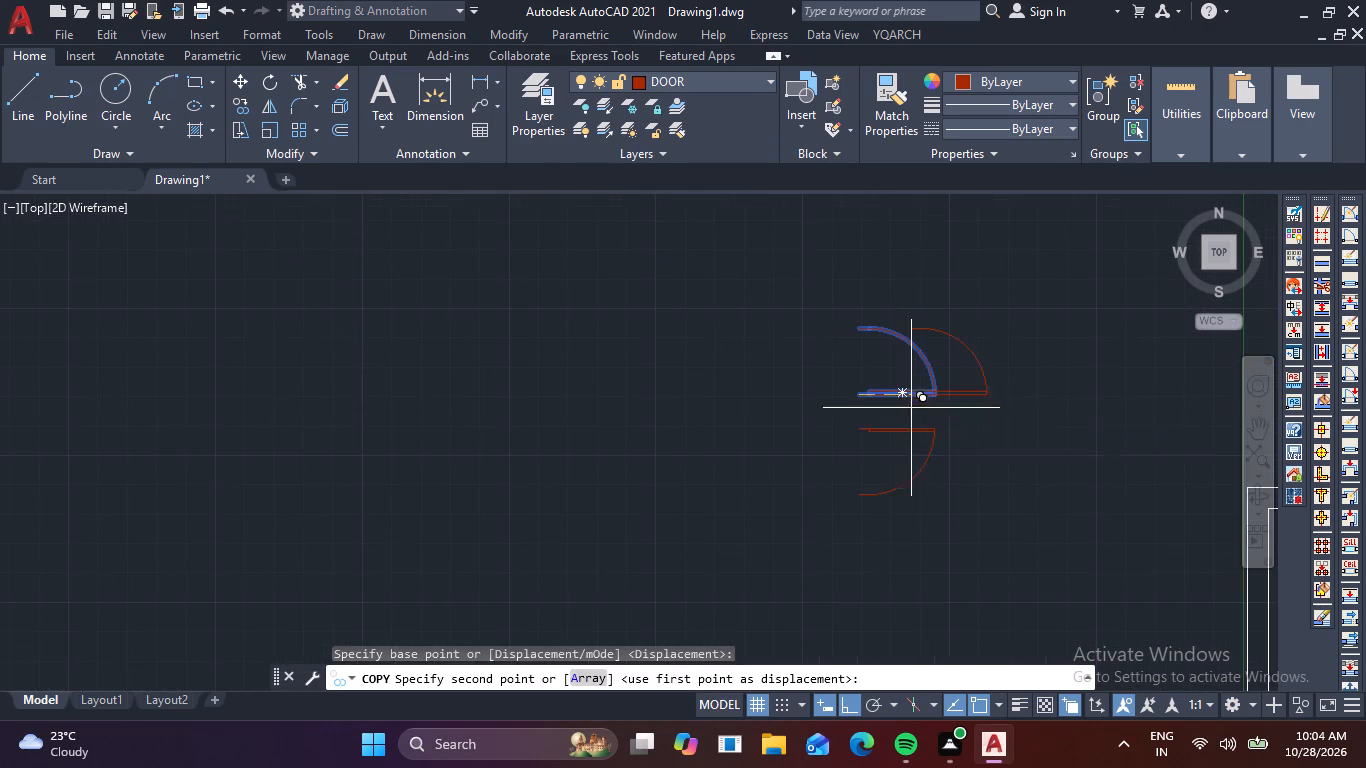
left_click(853, 709)
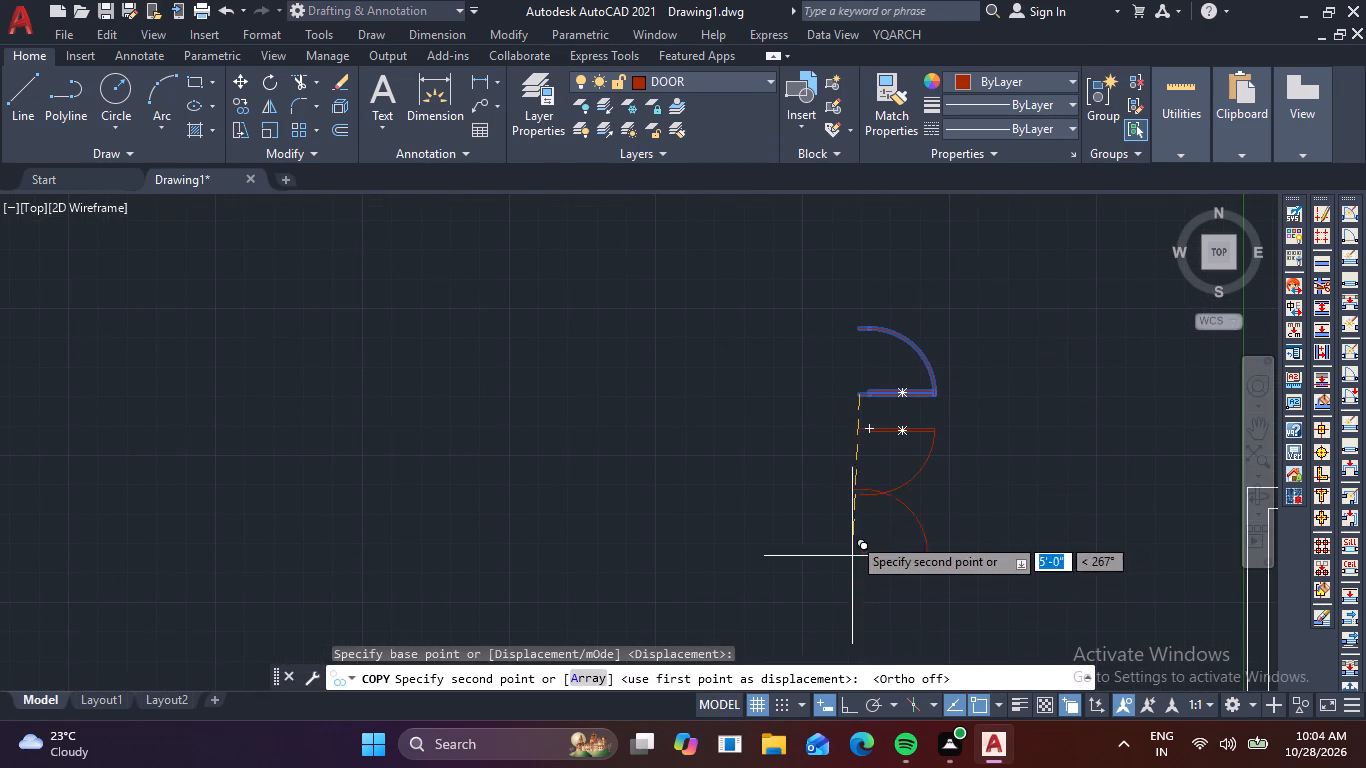
scroll(852, 535, "down", 2)
middle_click_drag(857, 509, 412, 504)
scroll(855, 509, "down", 1)
scroll(892, 465, "up", 3)
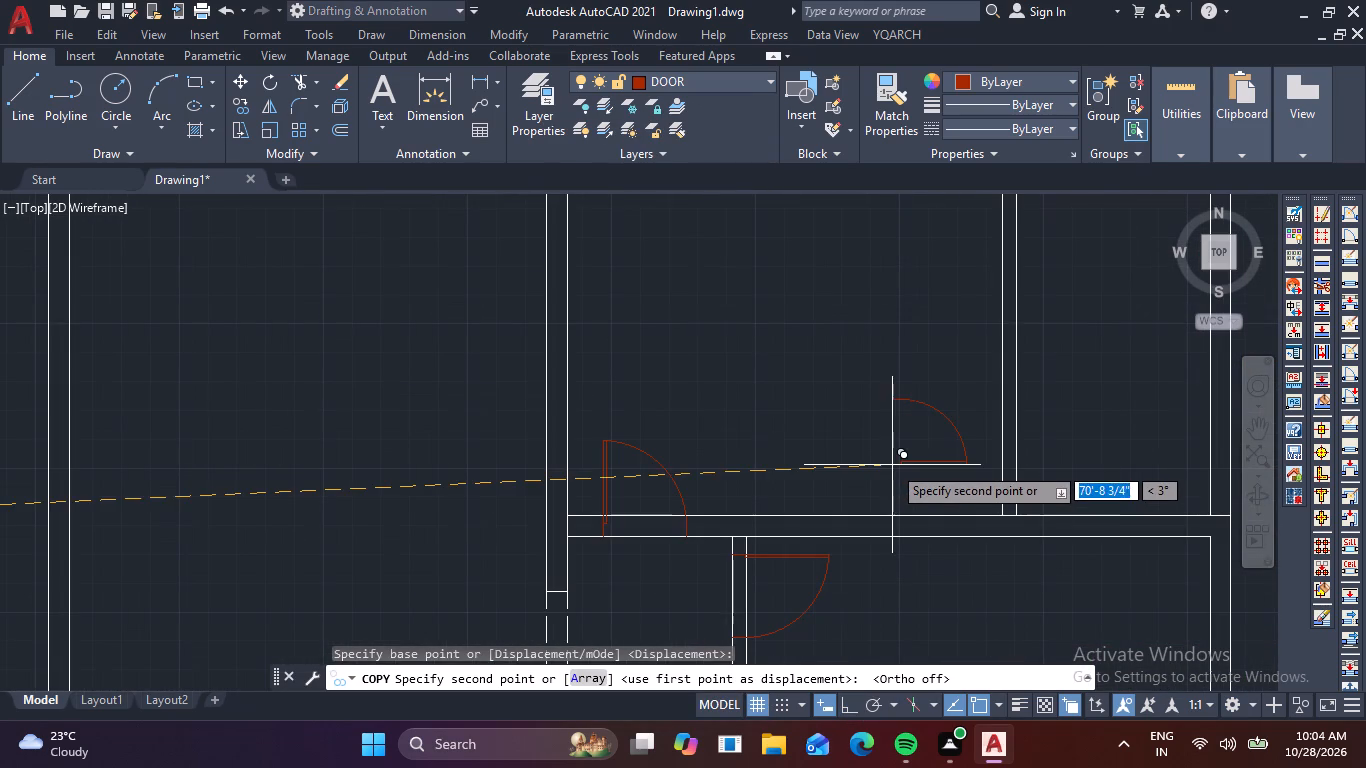
middle_click_drag(884, 470, 653, 539)
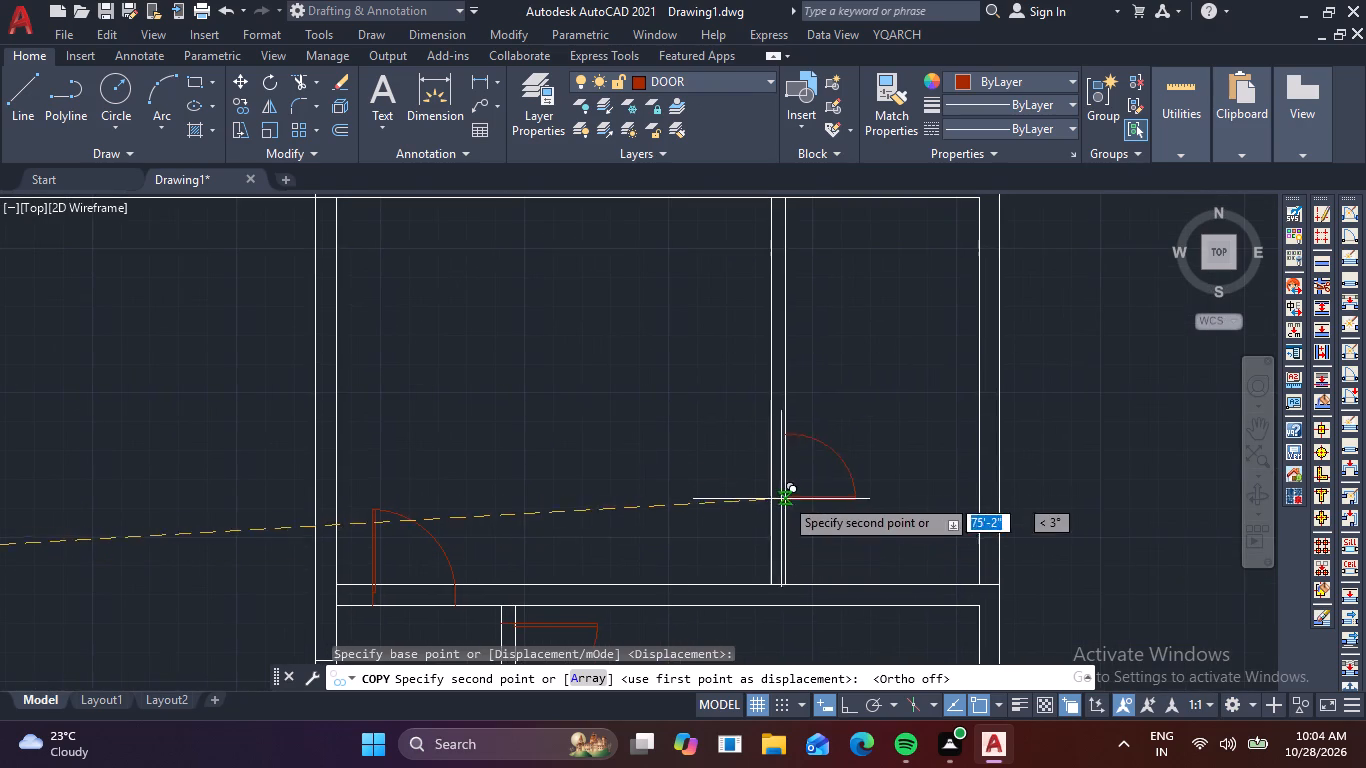
scroll(756, 483, "up", 3)
left_click(801, 493)
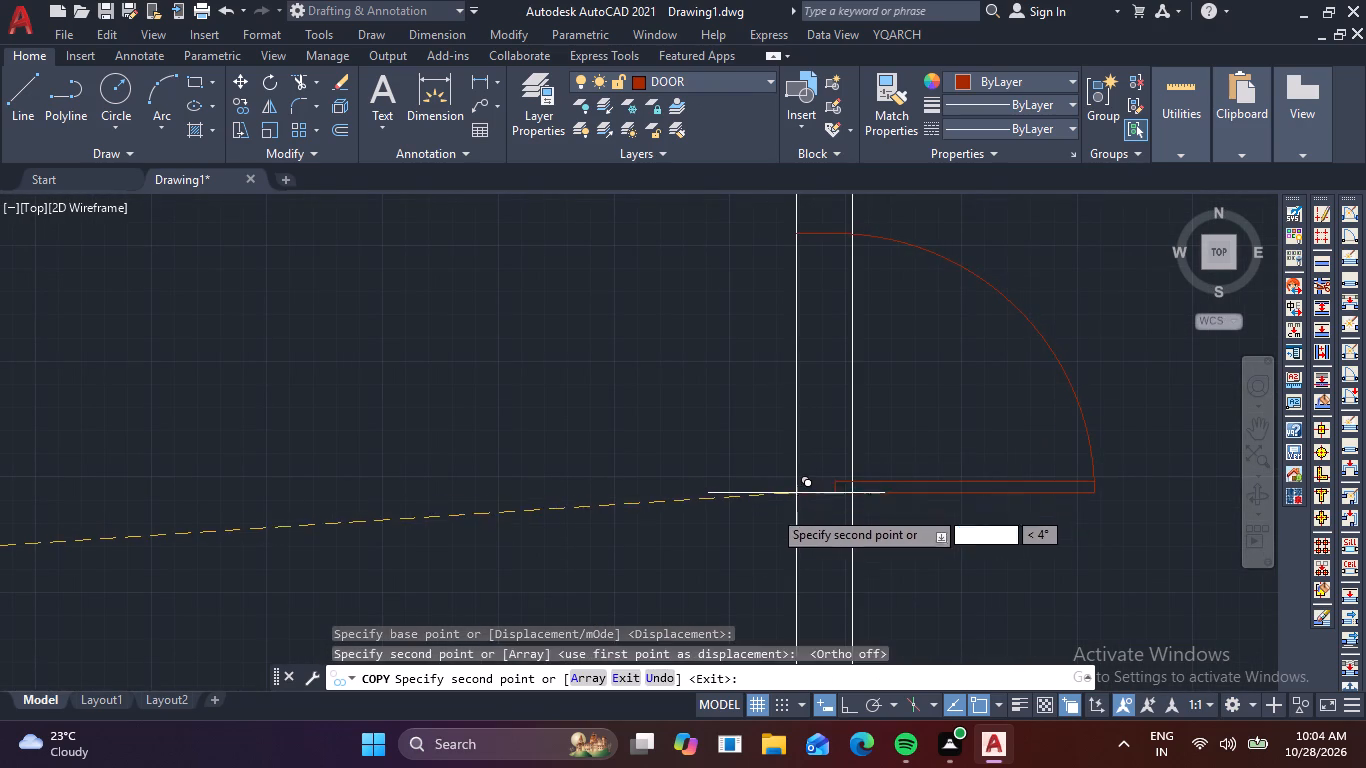
scroll(660, 578, "down", 4)
middle_click_drag(580, 558, 725, 488)
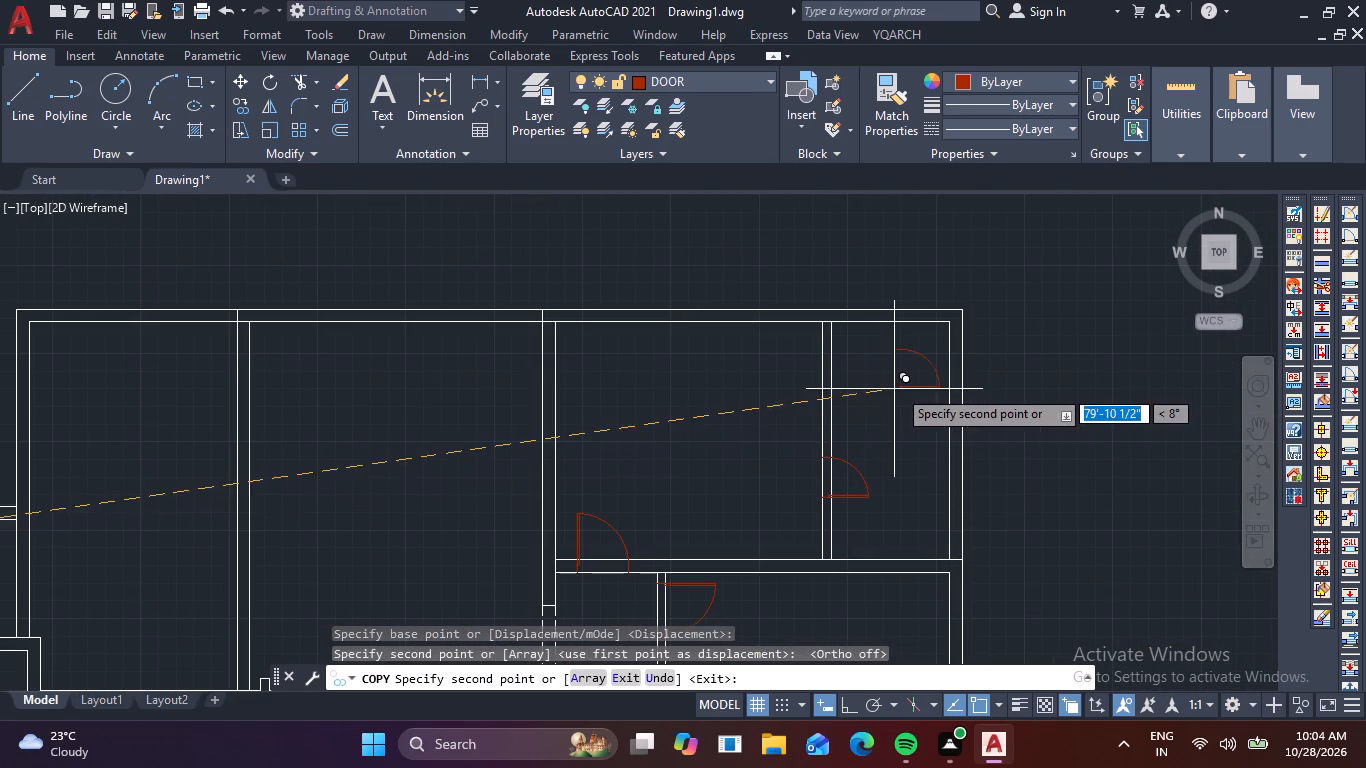
middle_click_drag(370, 498, 376, 500)
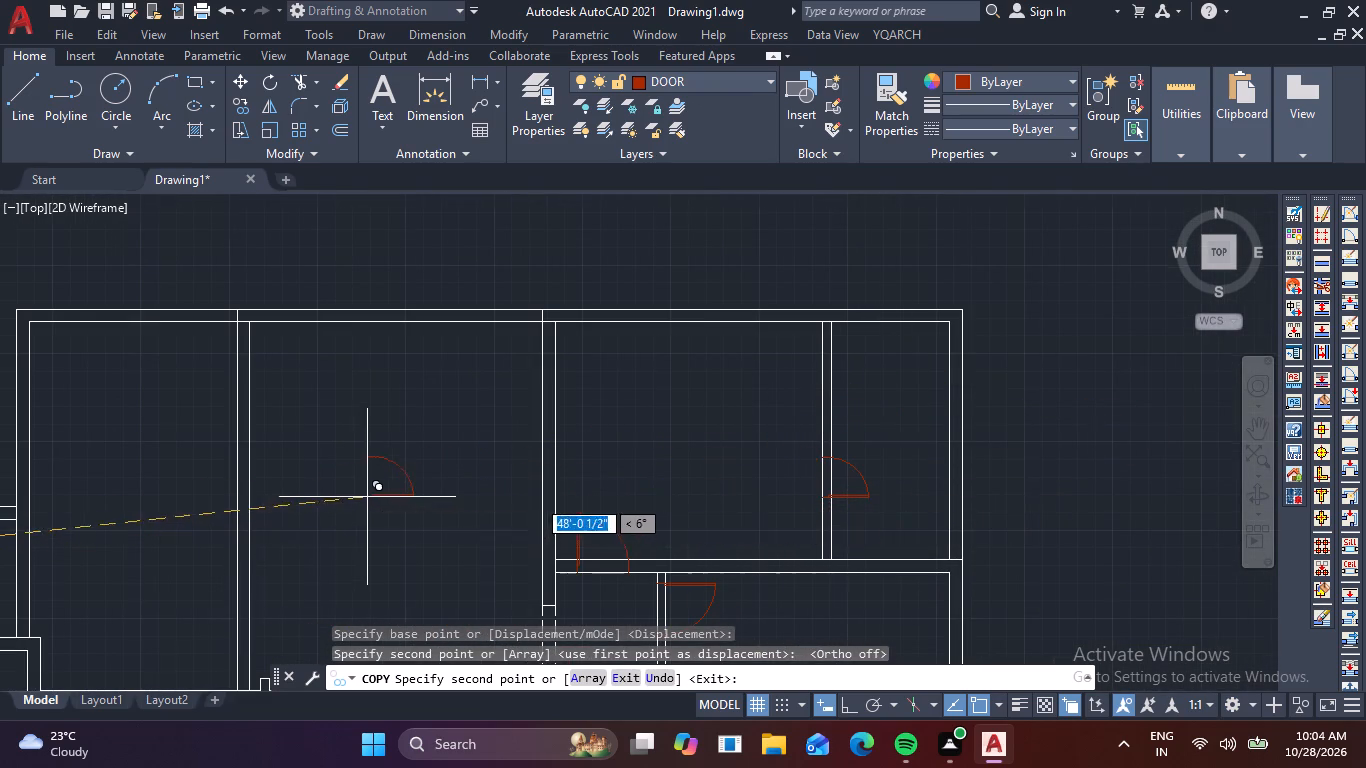
middle_click_drag(376, 500, 917, 378)
middle_click_drag(939, 374, 952, 373)
right_click(315, 444)
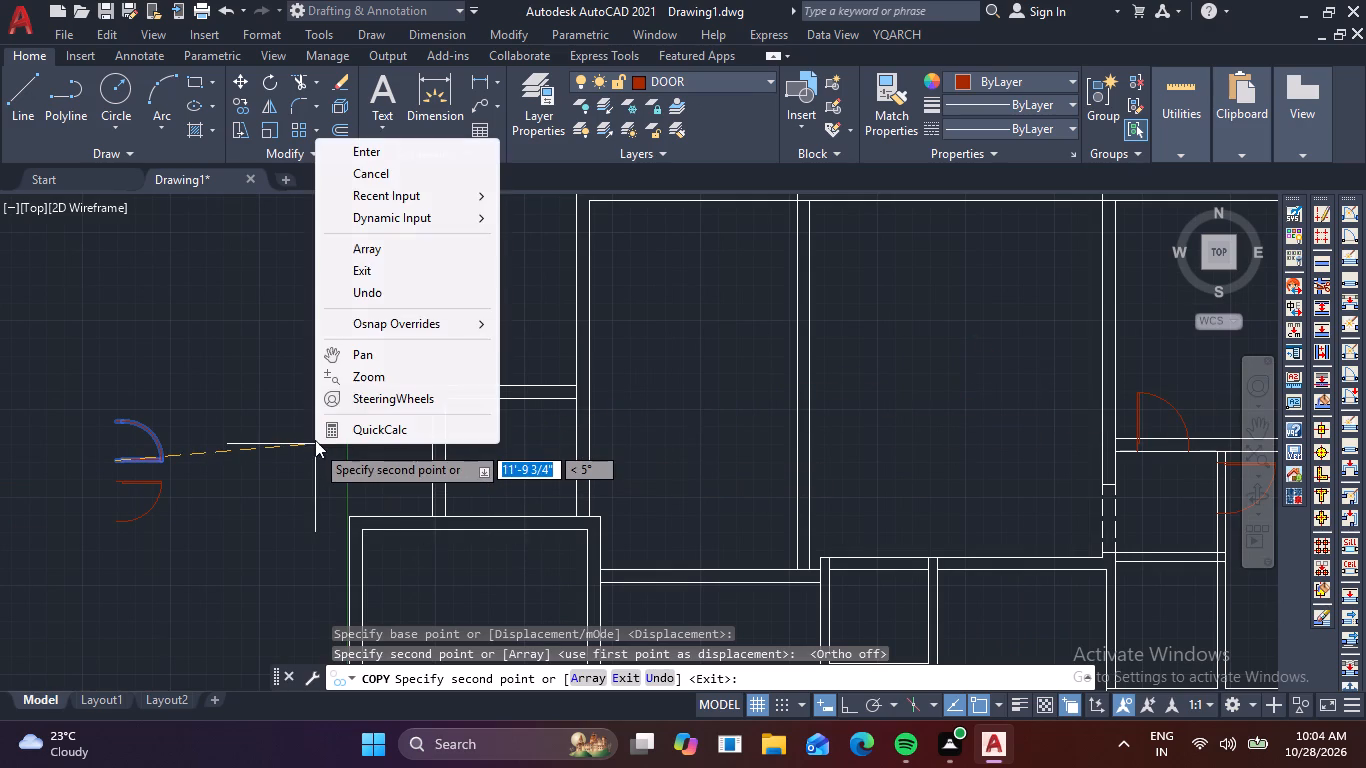
left_click(376, 179)
Offset the inner face line of the northwest room's west wall 8' east into the room.
middle_click_drag(701, 367, 709, 496)
scroll(703, 369, "down", 1)
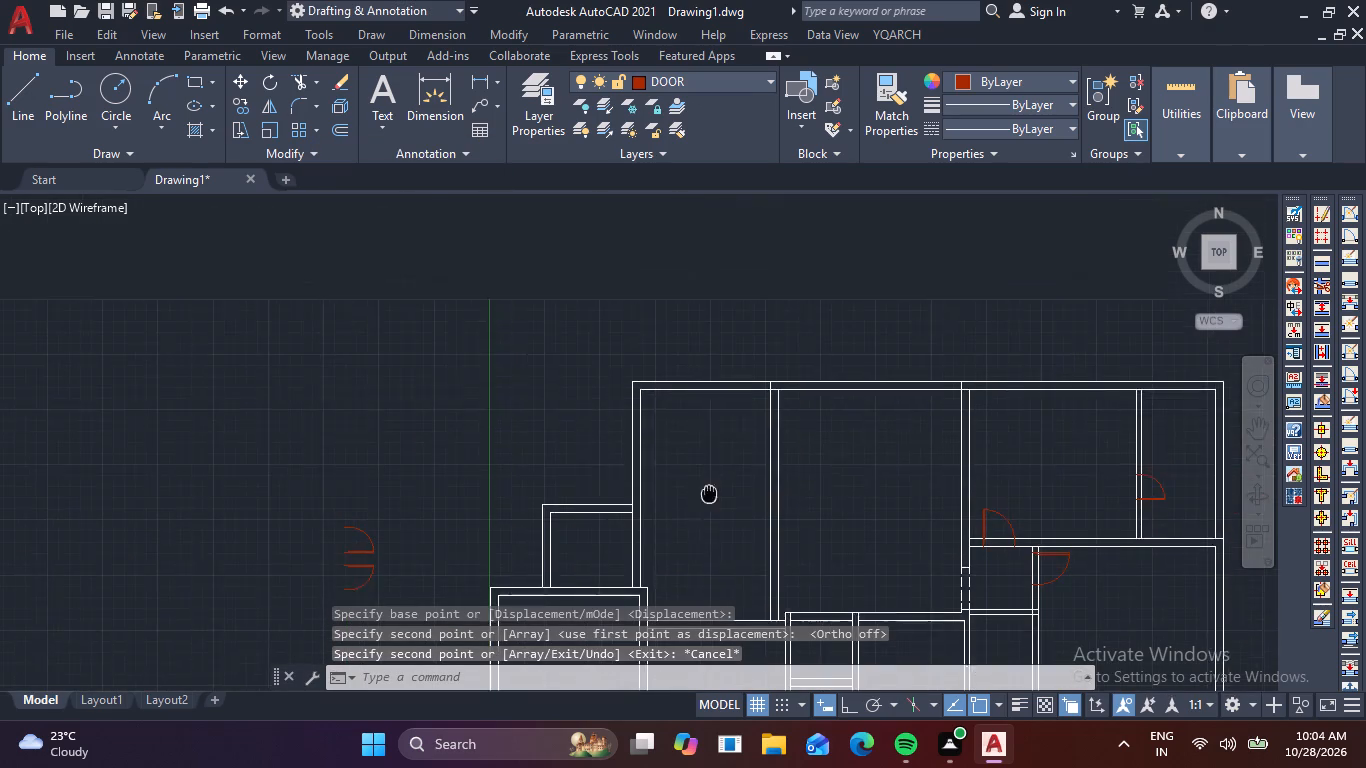
middle_click_drag(709, 496, 707, 500)
left_click(25, 96)
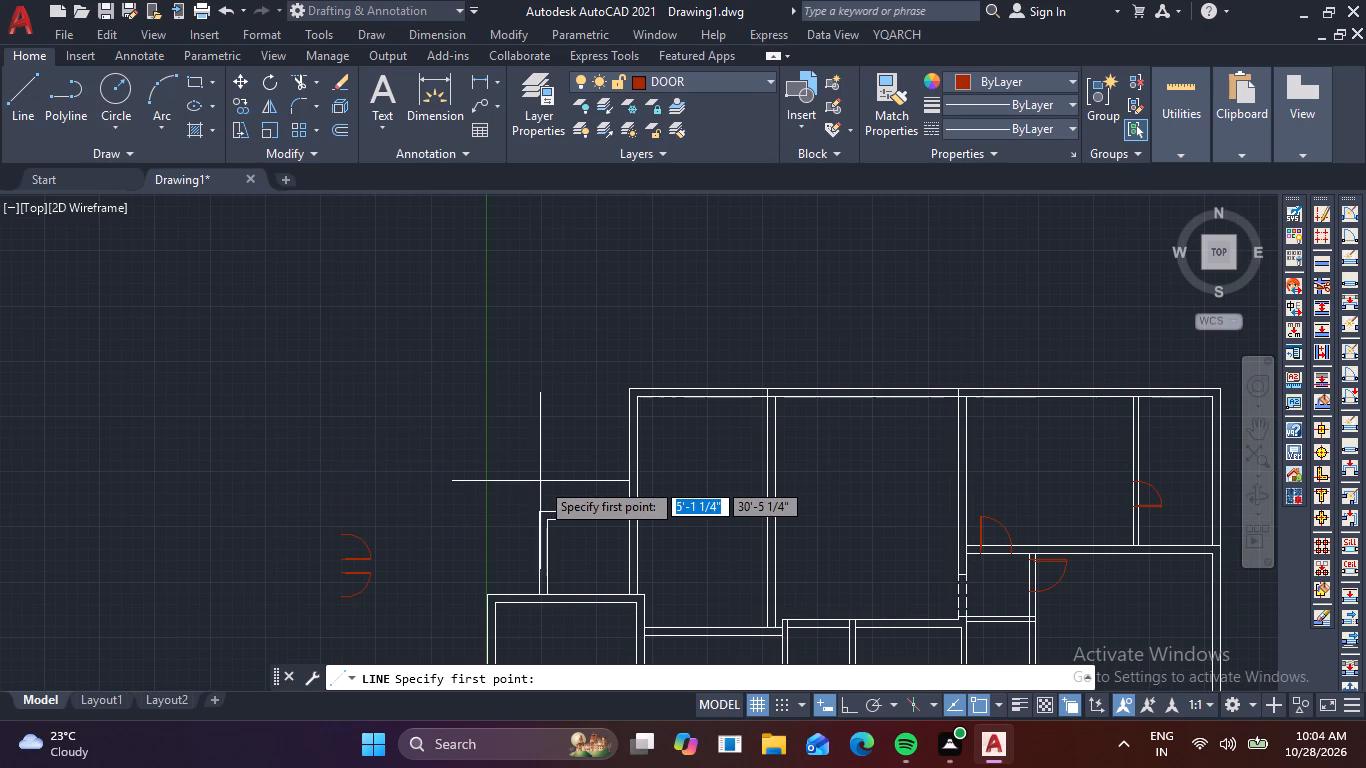
key("Escape")
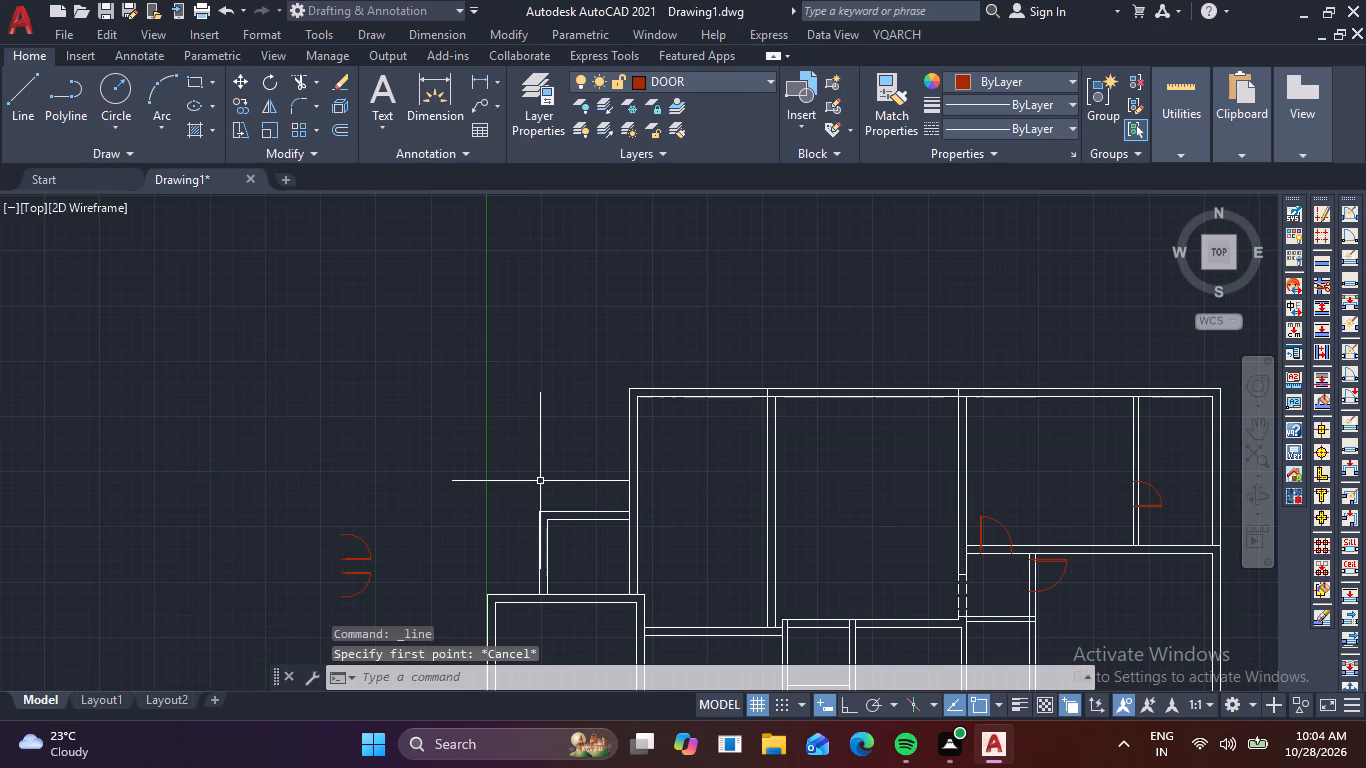
key("o")
key("Return")
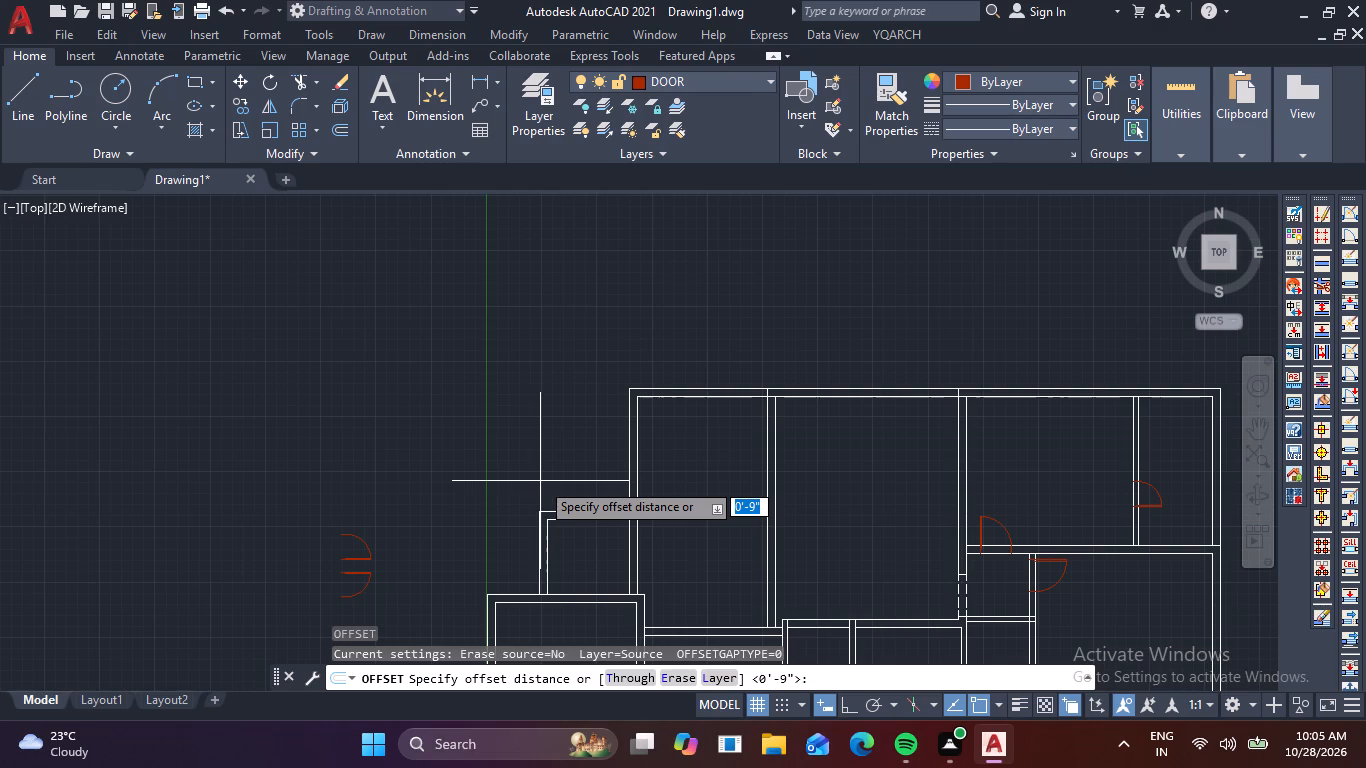
key("8")
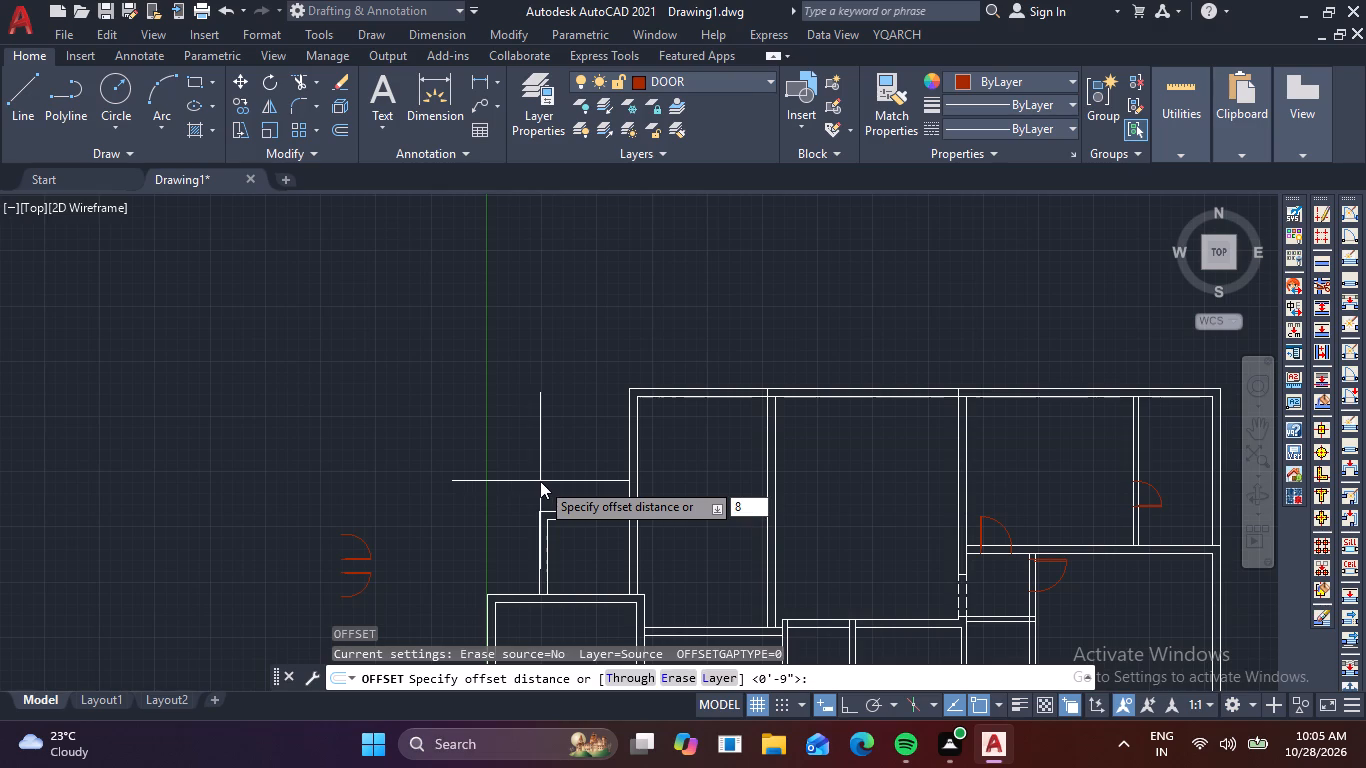
key("apostrophe")
key("Return")
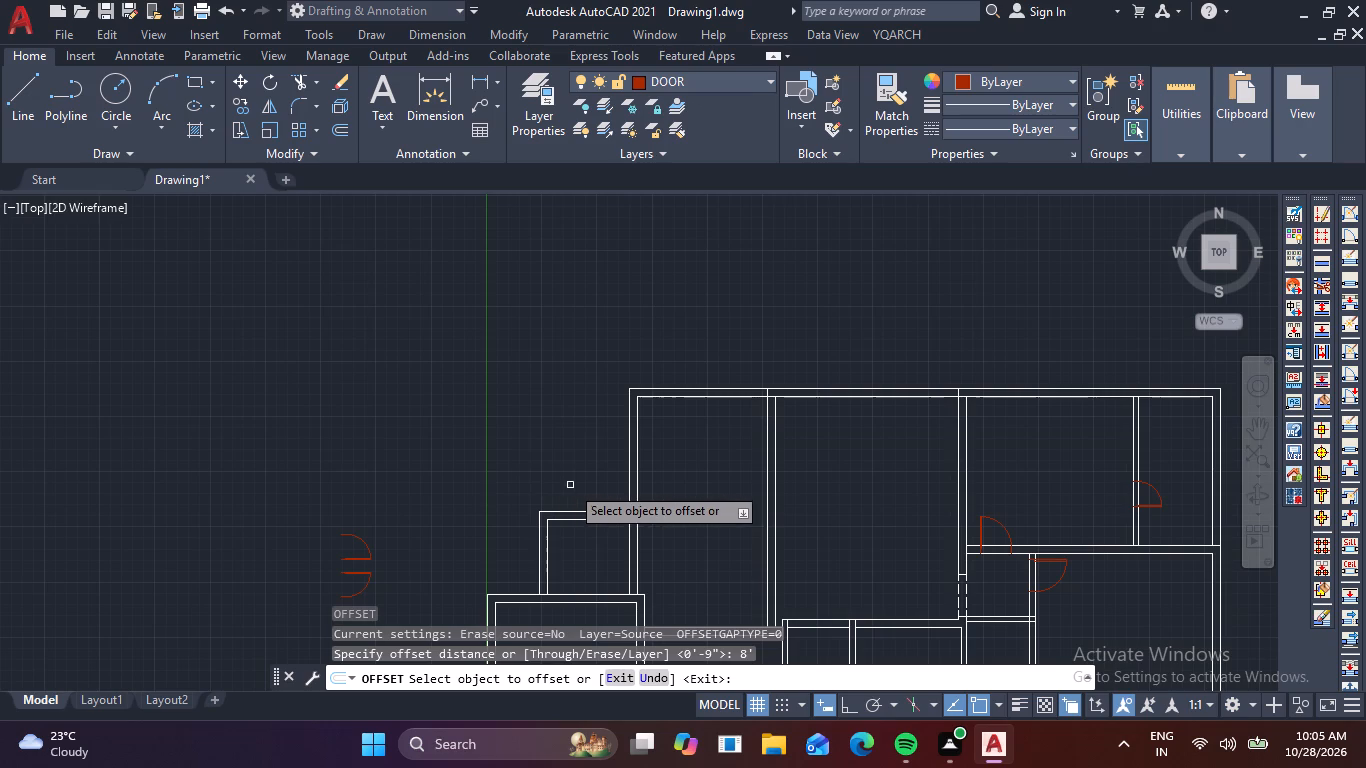
left_click(638, 470)
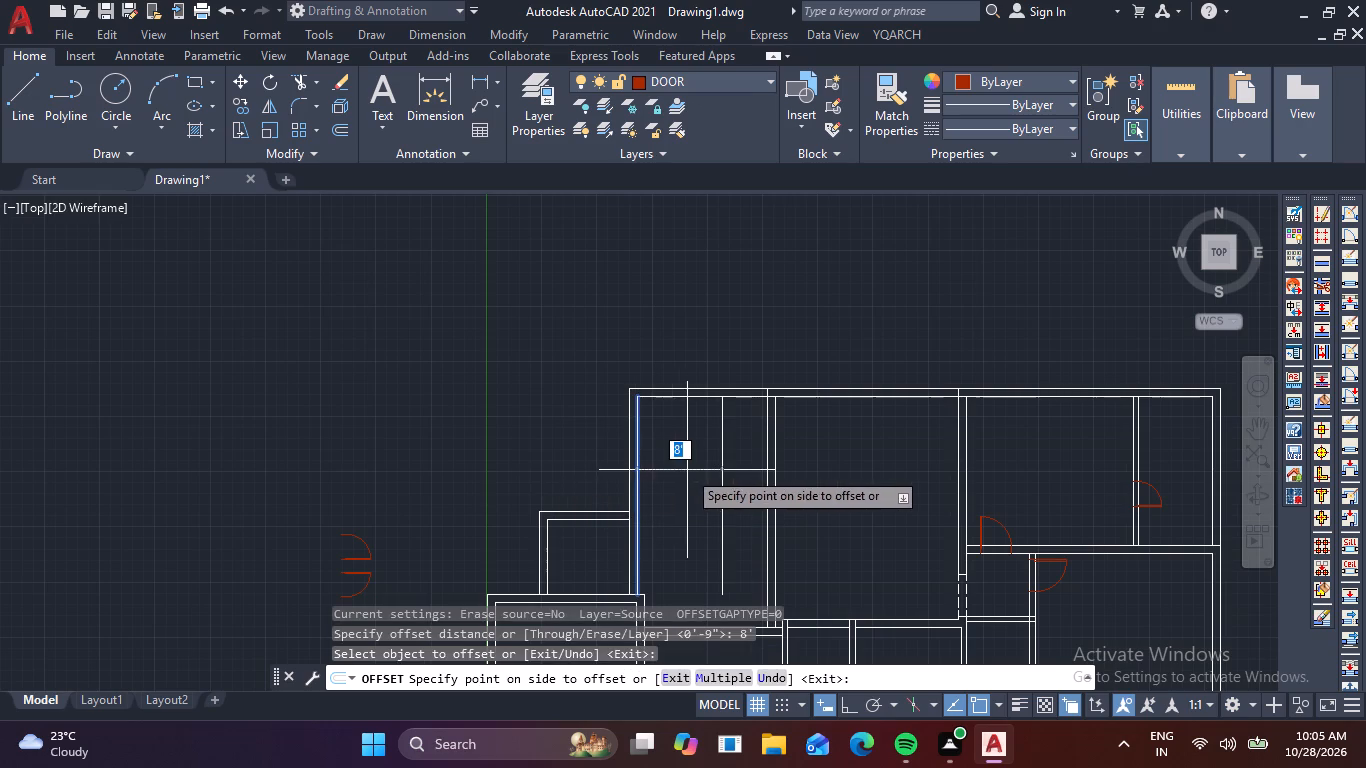
left_click(687, 470)
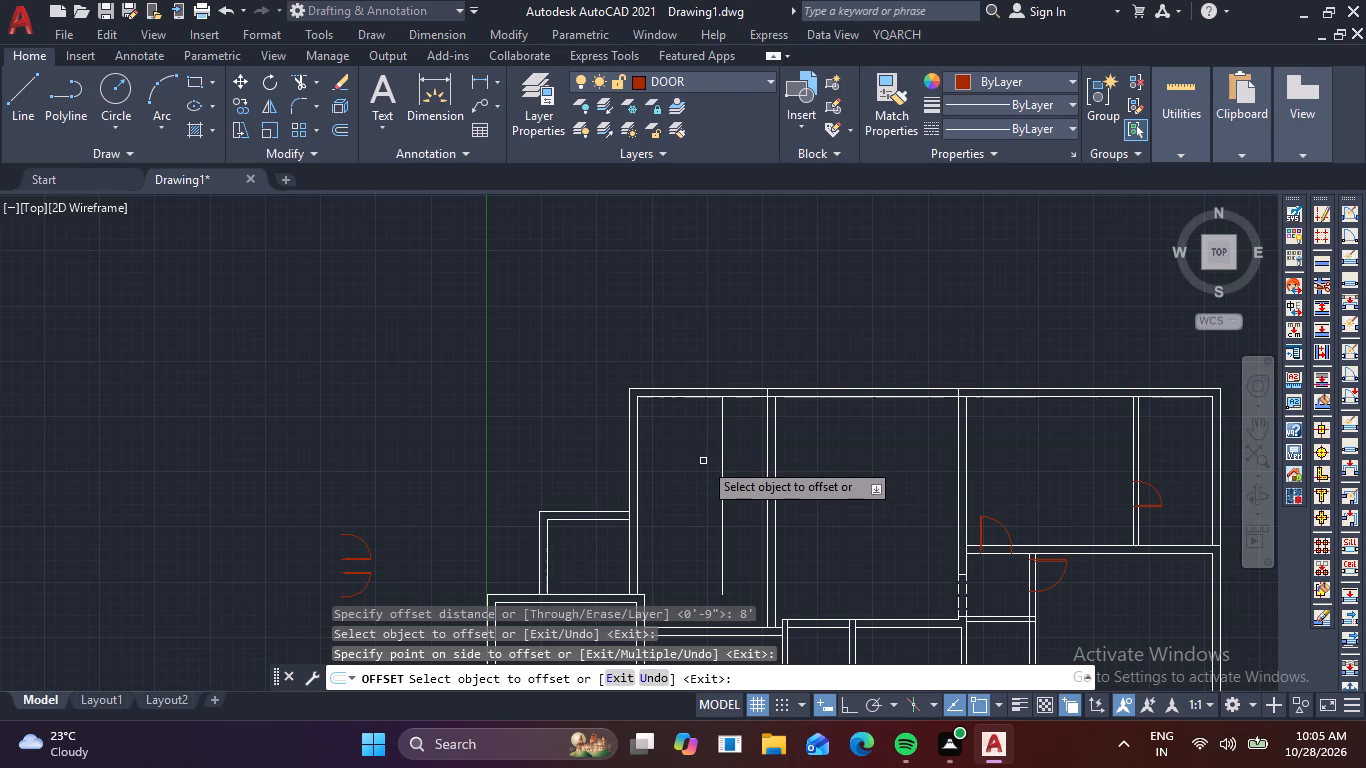
Offset the inner face line of the north wall 4' south.
left_click(678, 399)
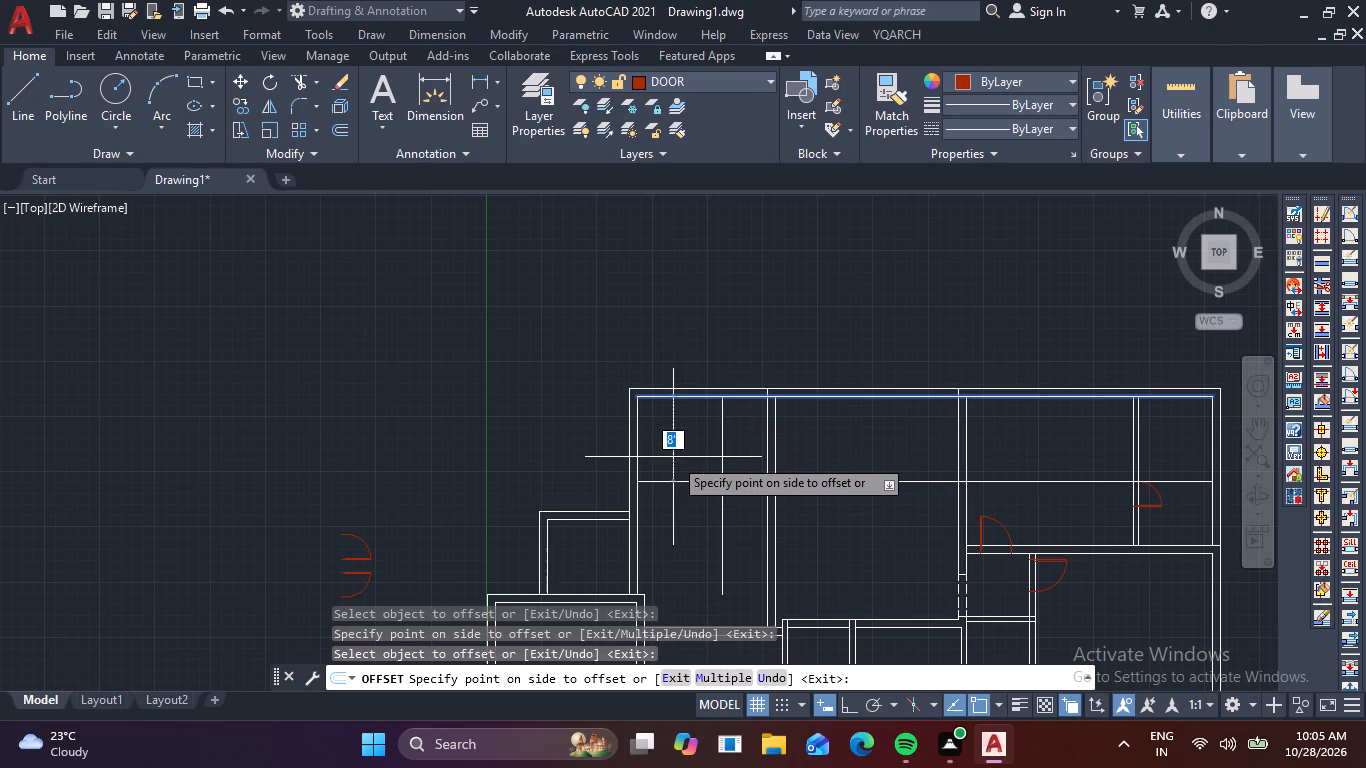
key("4")
key("apostrophe")
key("Return")
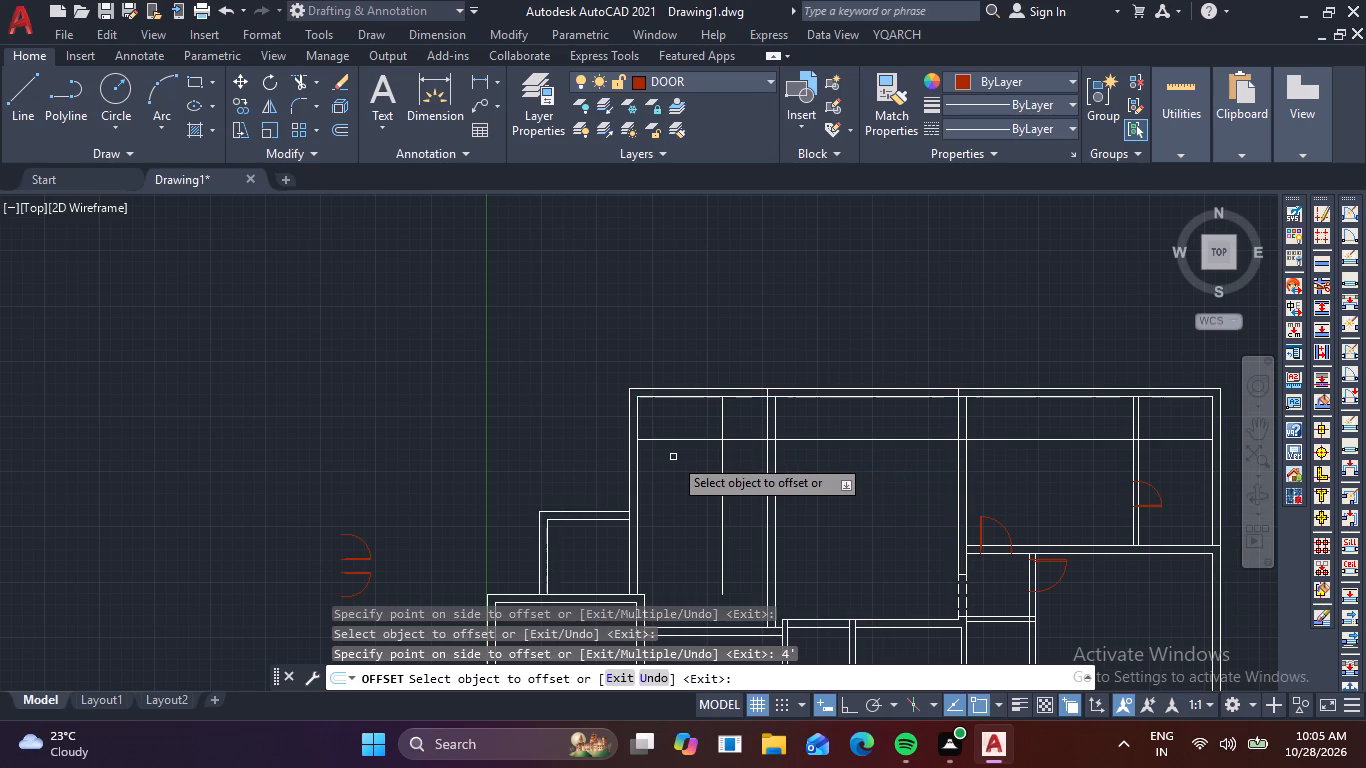
scroll(752, 434, "up", 3)
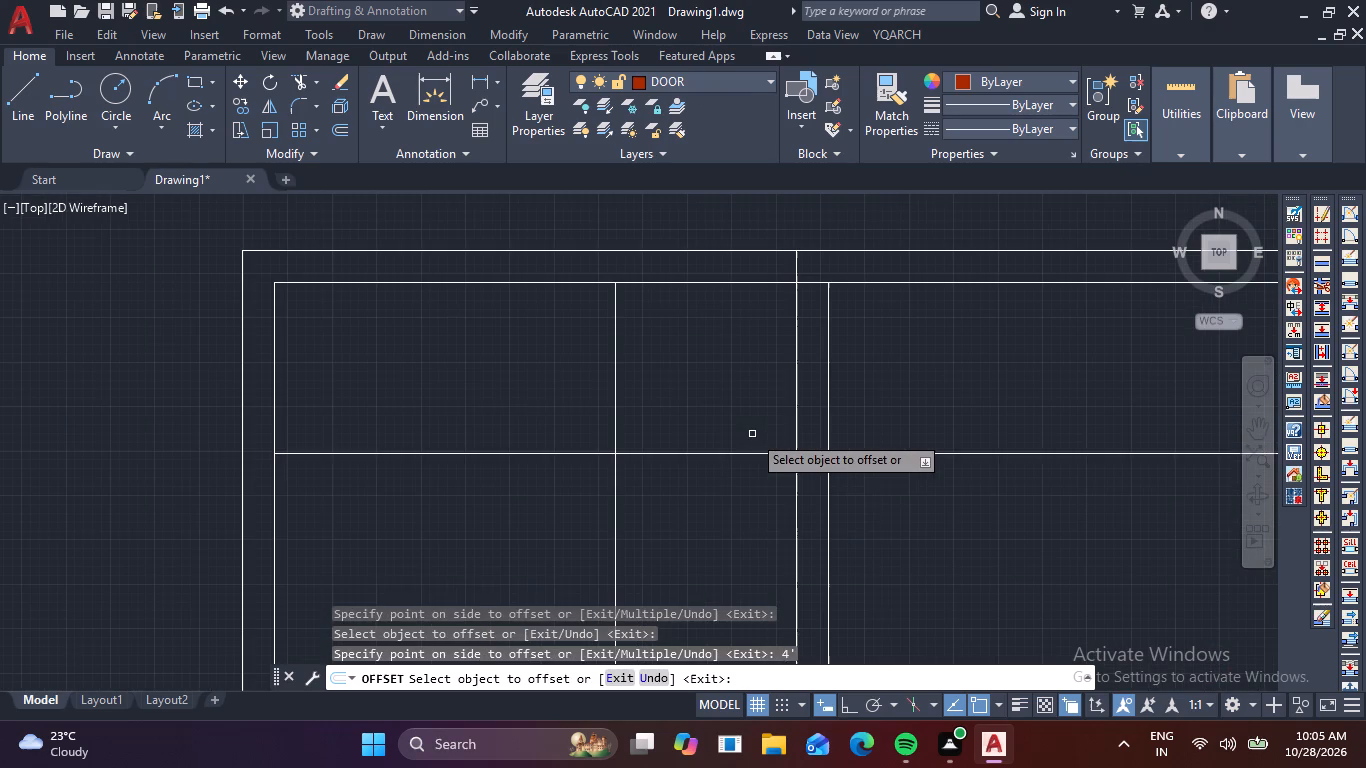
key("Escape")
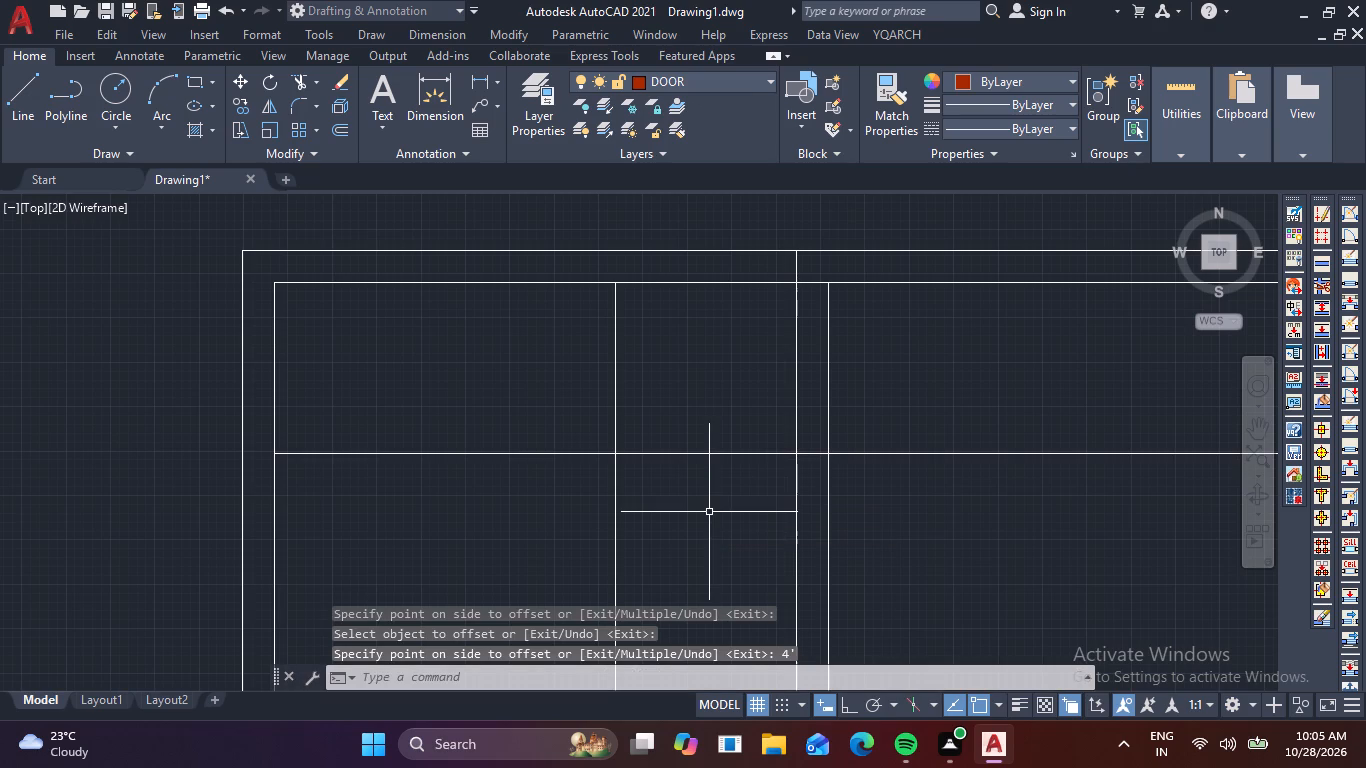
Trim both offset lines beyond their intersection to form an 8' by 4' rectangle in the northwest room's corner.
key("r")
key("Escape")
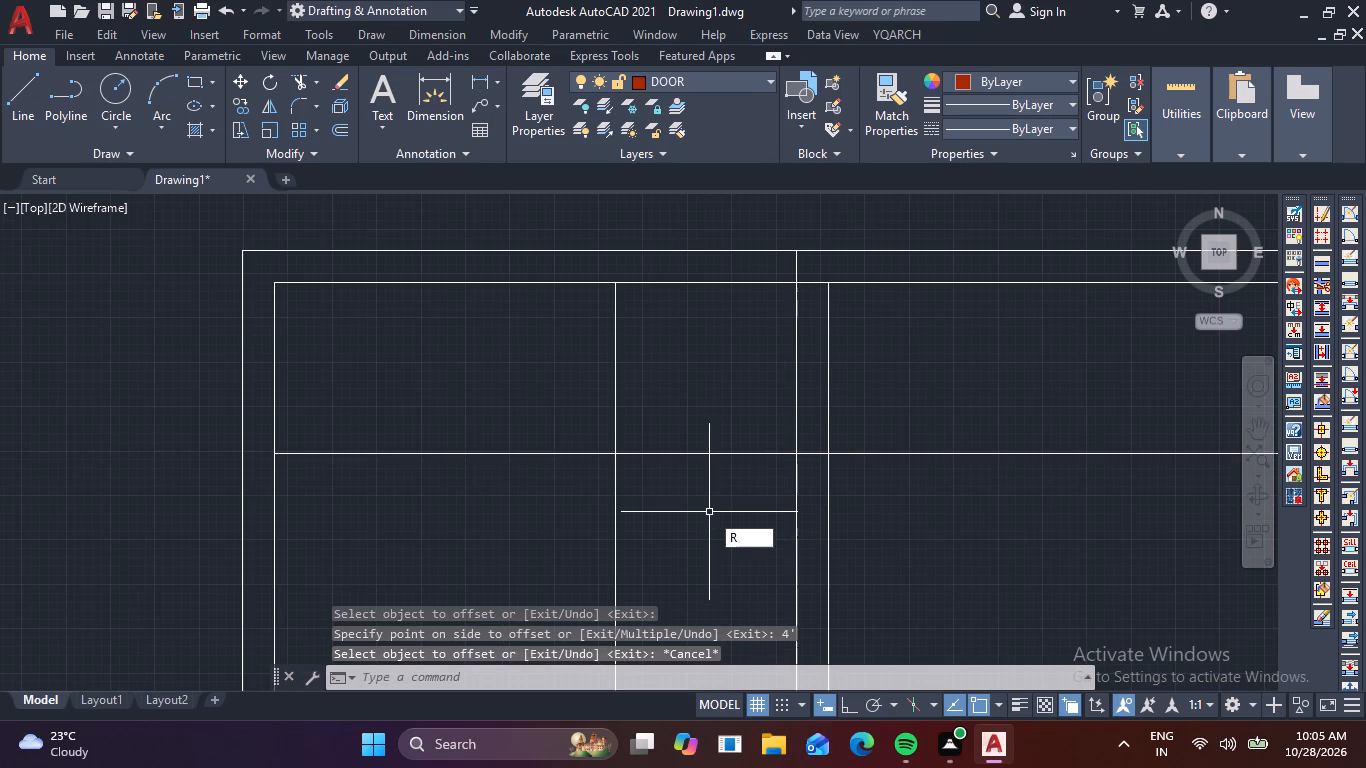
type("TR")
key("space")
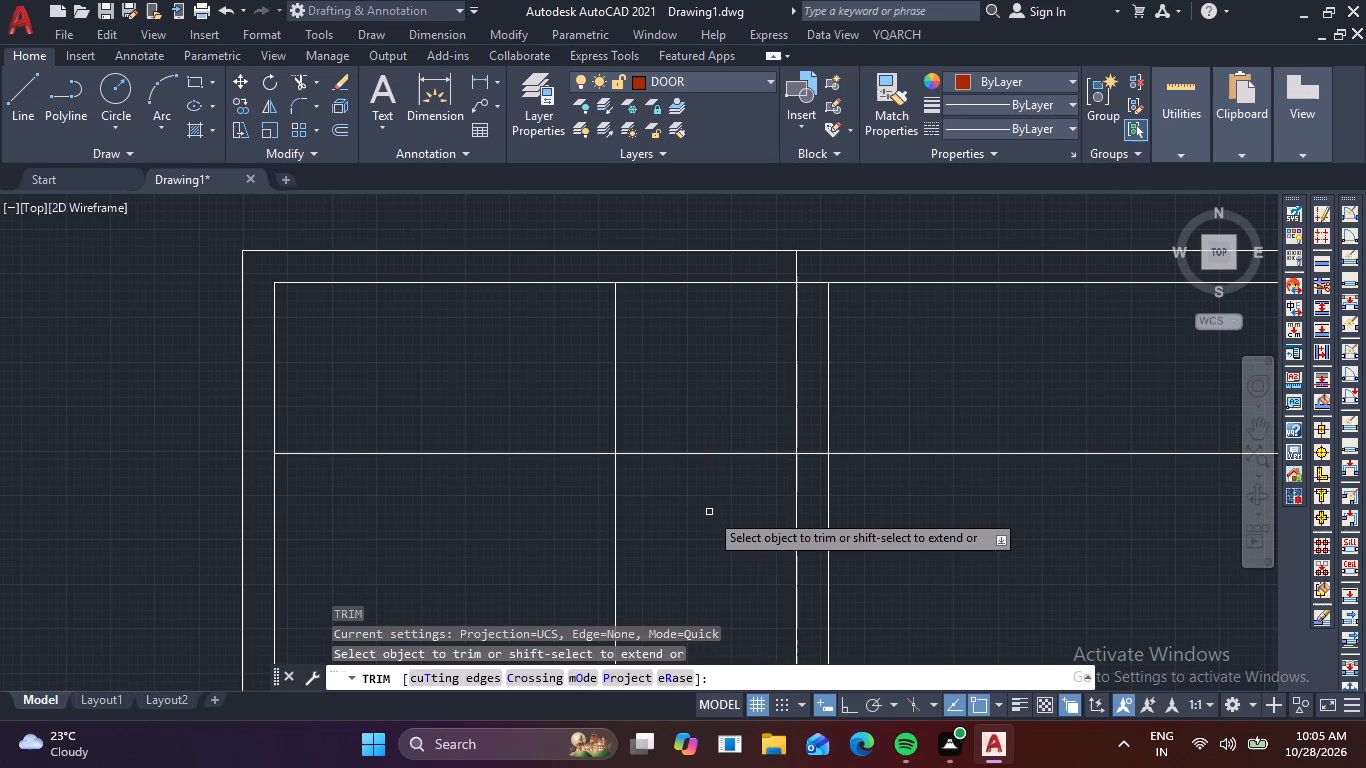
left_click_drag(748, 387, 546, 568)
scroll(611, 519, "down", 3)
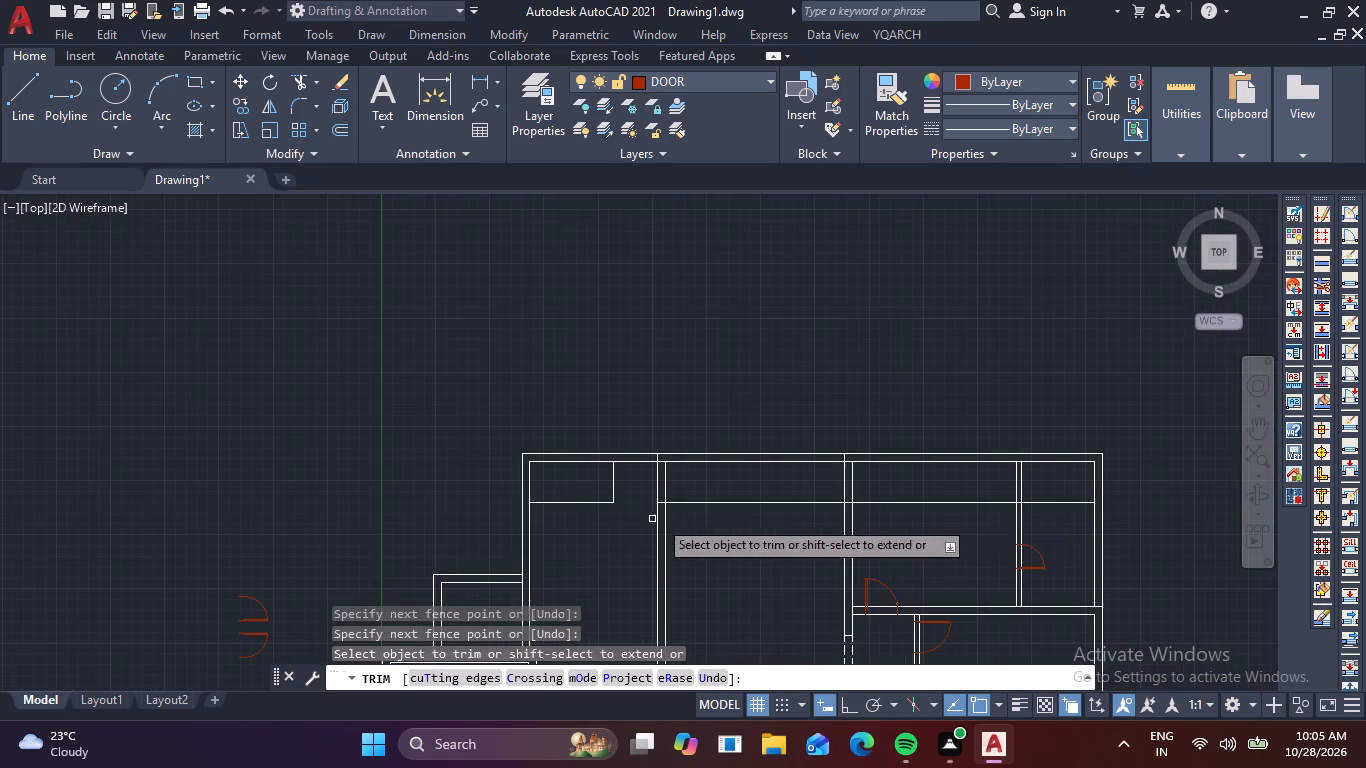
key("Escape")
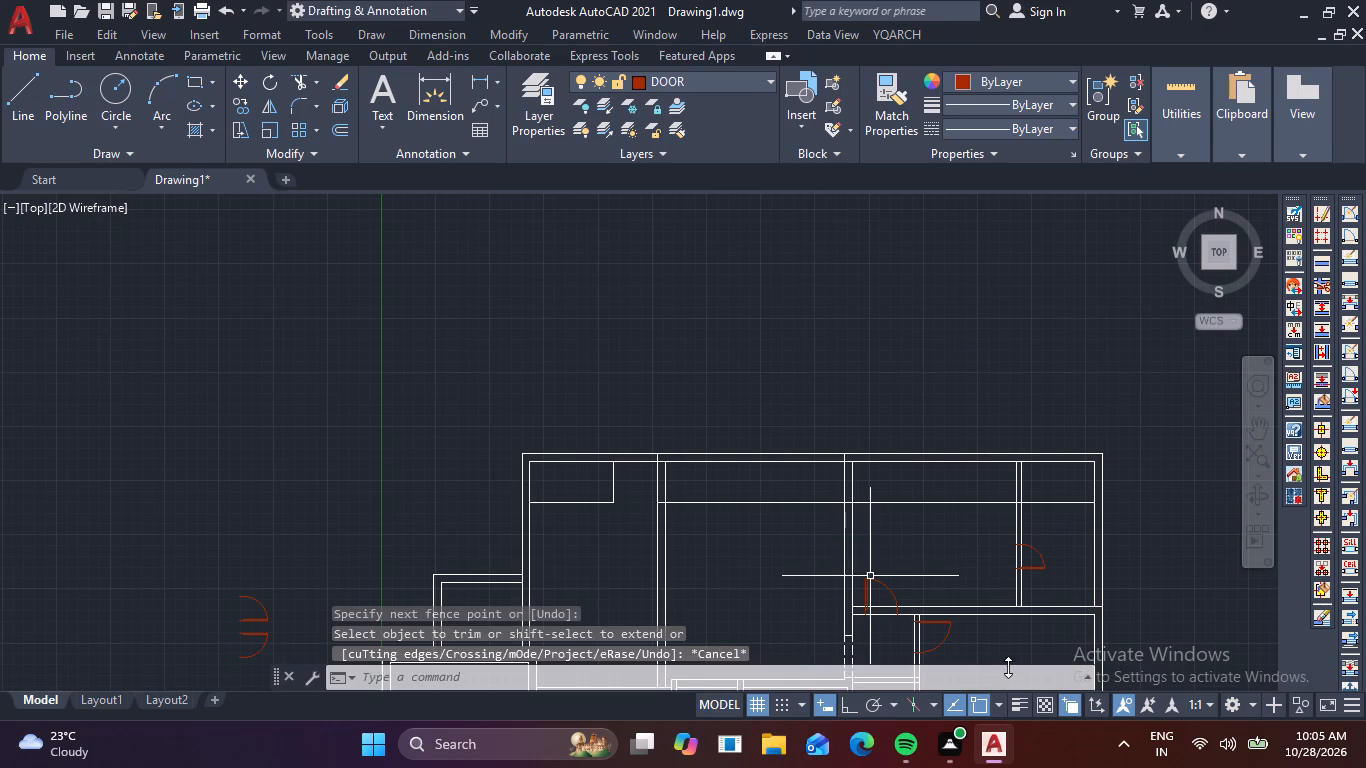
Erase the leftover part of the 4' offset line running across the rooms to the east.
left_click(764, 530)
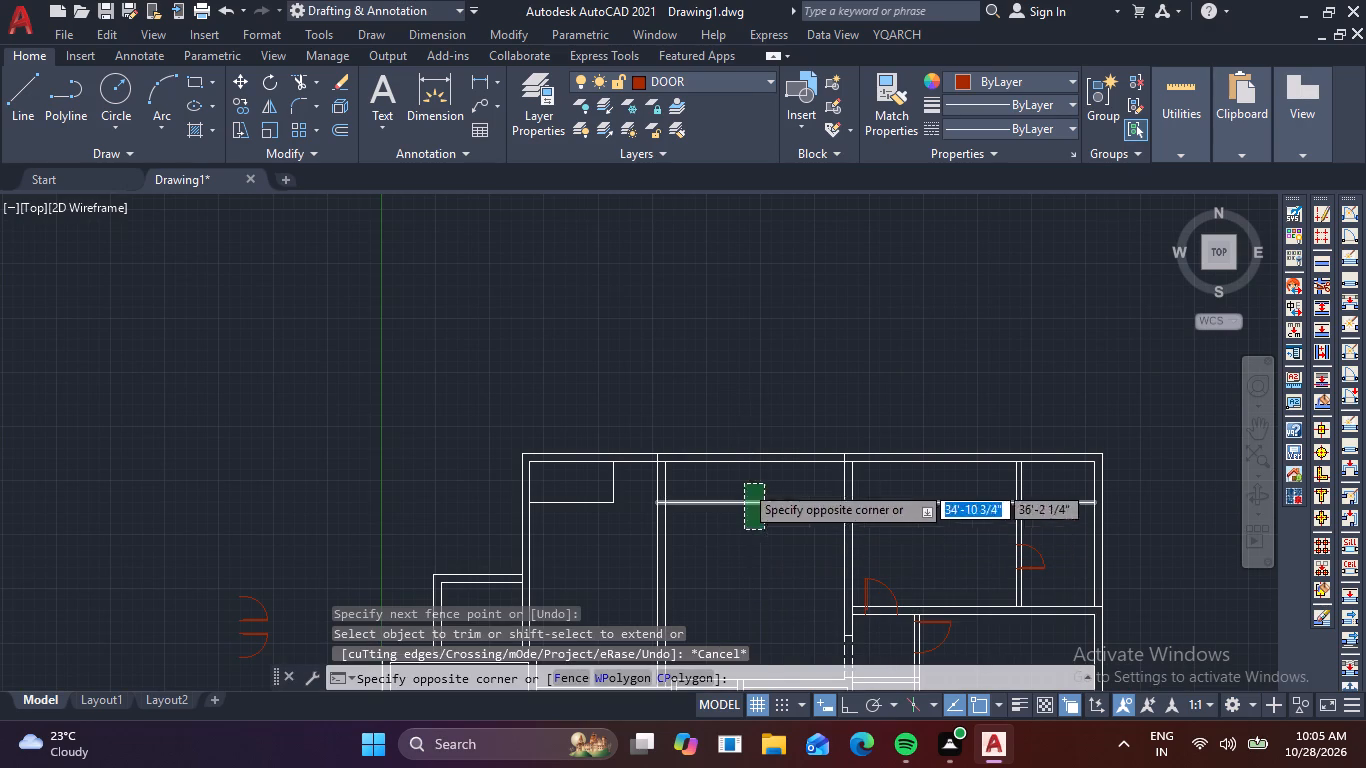
left_click(744, 484)
key("Delete")
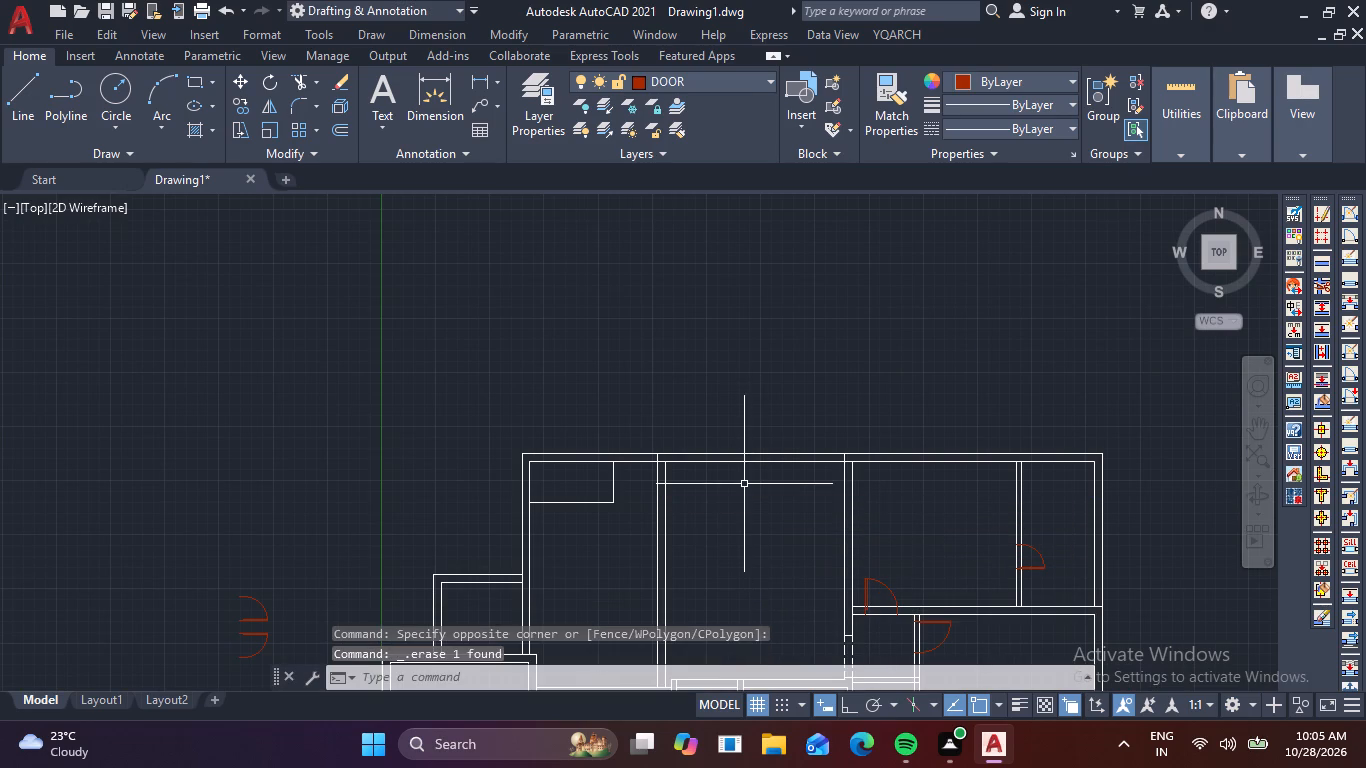
Check distances around the partition east of the new corner rectangle with Quick Measure.
scroll(637, 492, "up", 3)
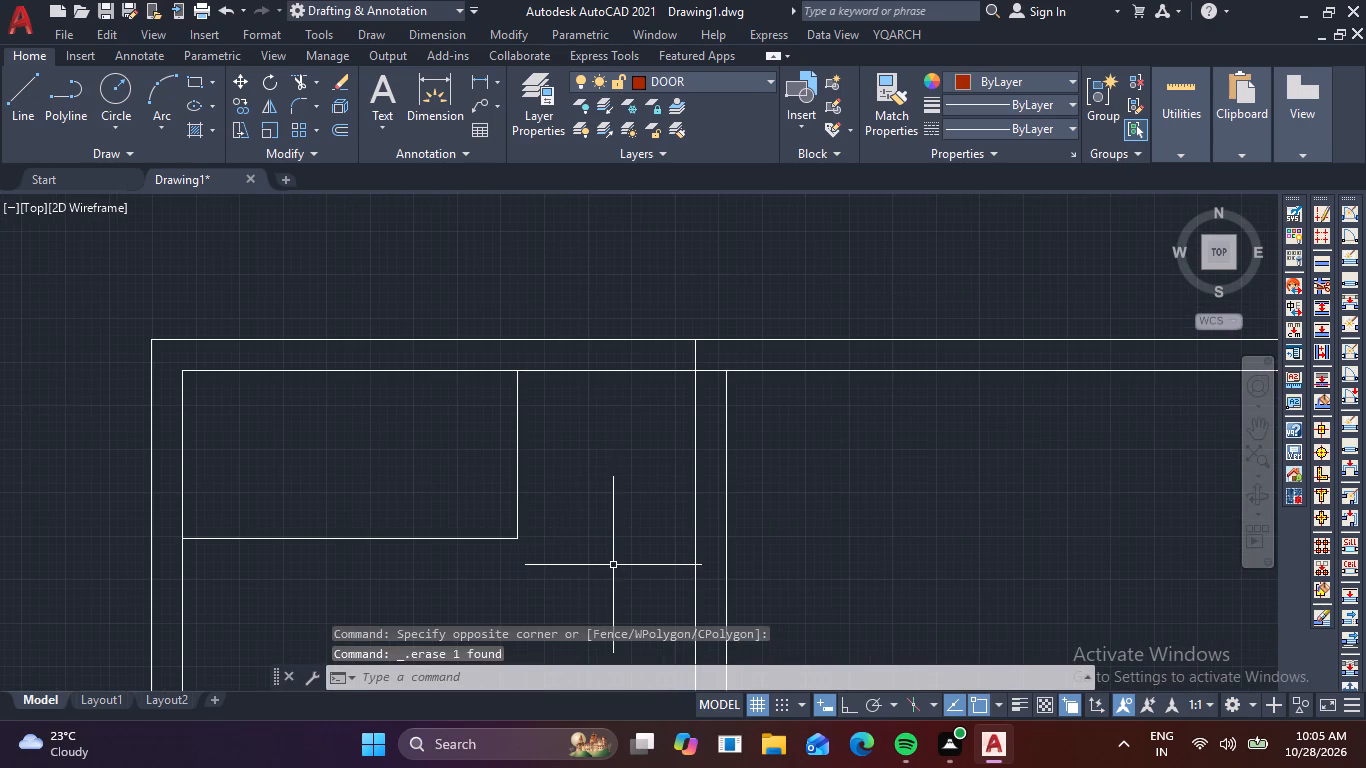
middle_click_drag(614, 565, 564, 568)
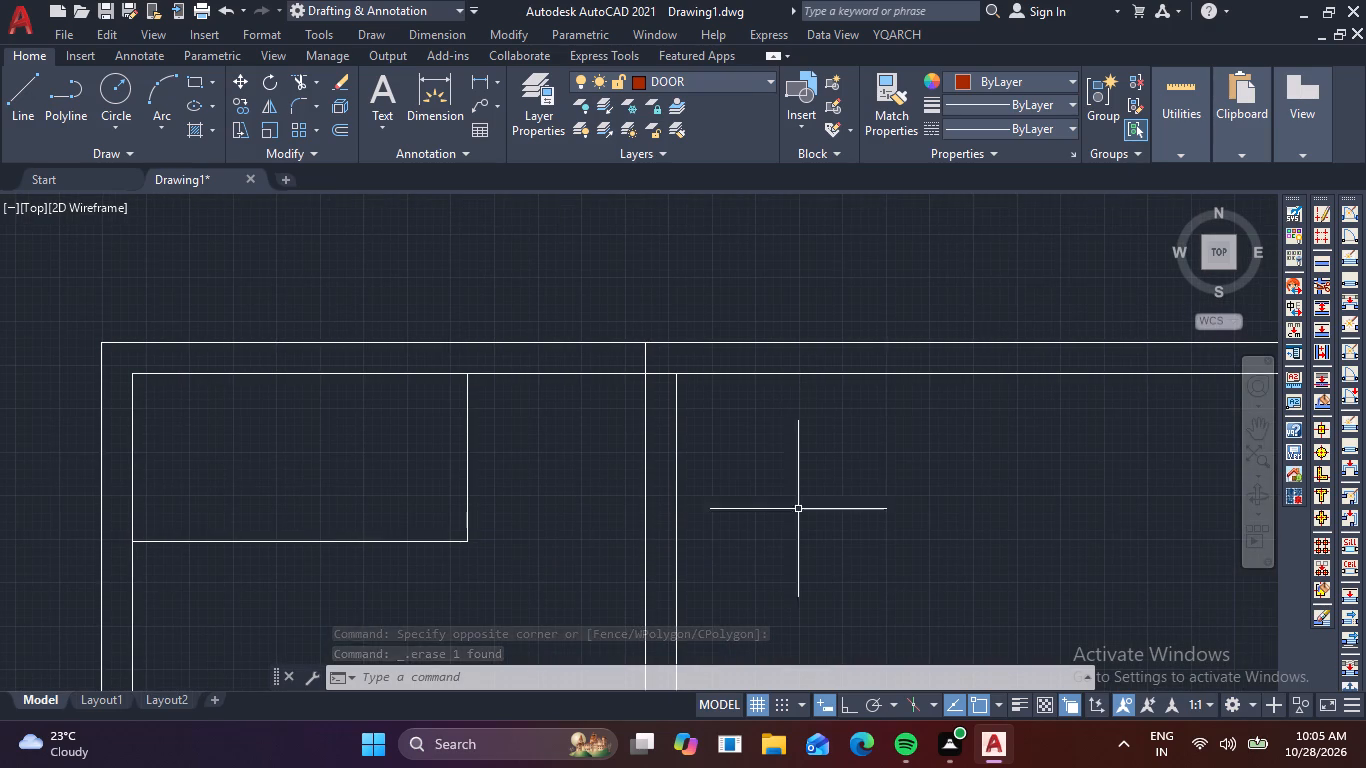
left_click(1165, 149)
left_click(1174, 185)
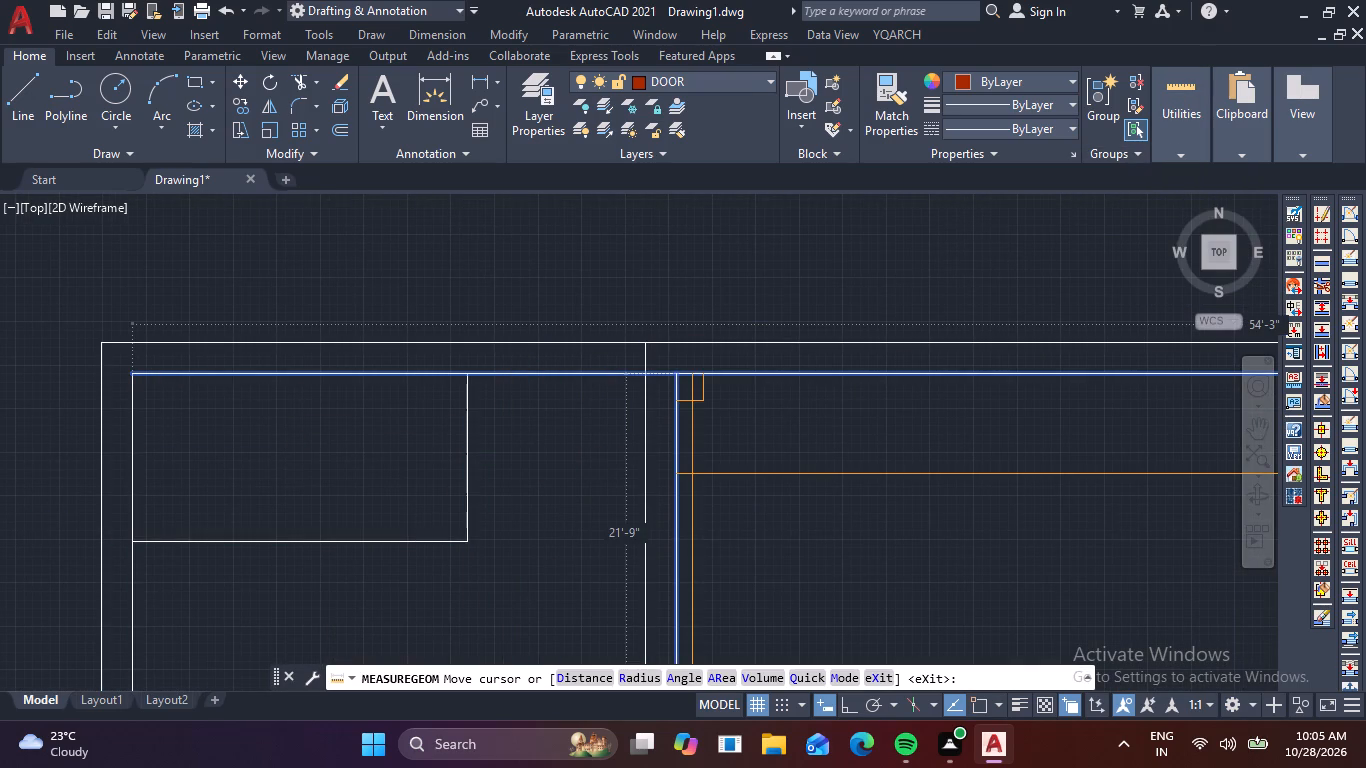
key("Escape")
key("grave")
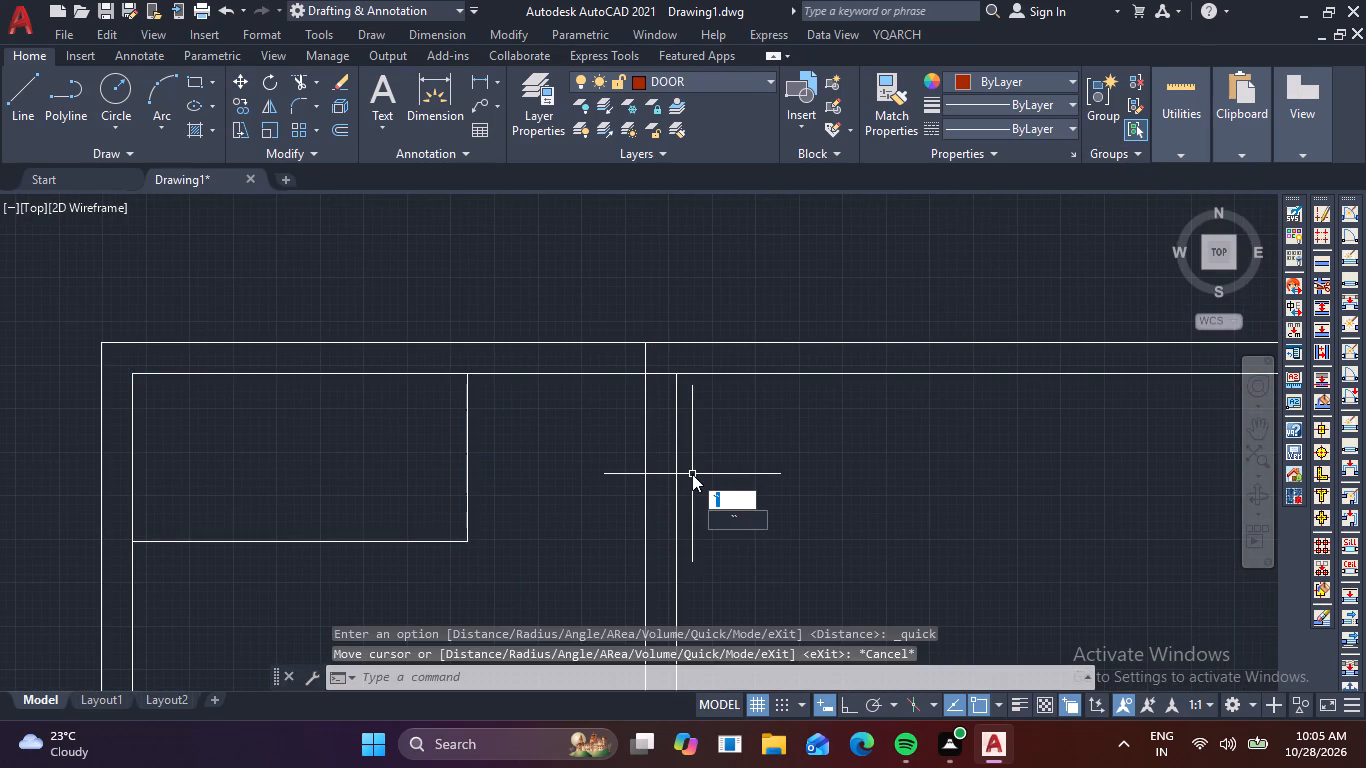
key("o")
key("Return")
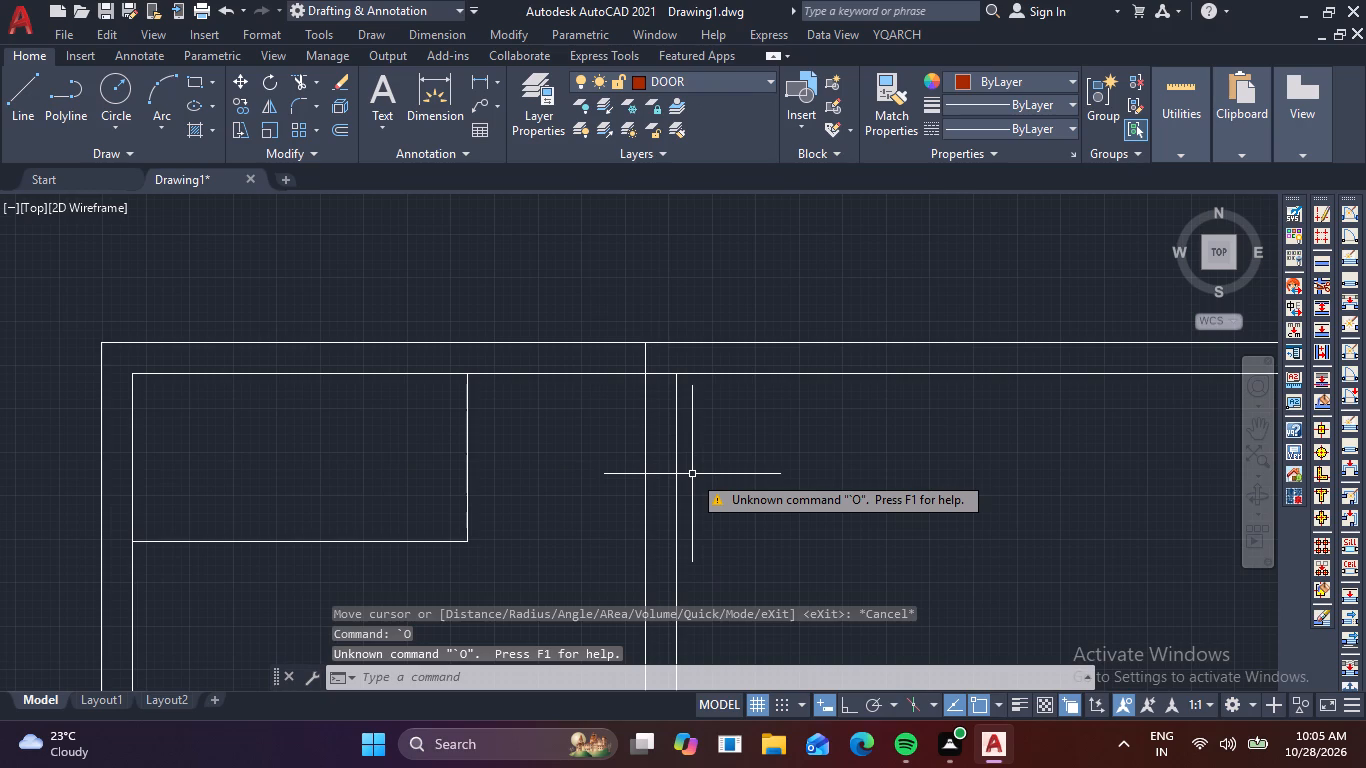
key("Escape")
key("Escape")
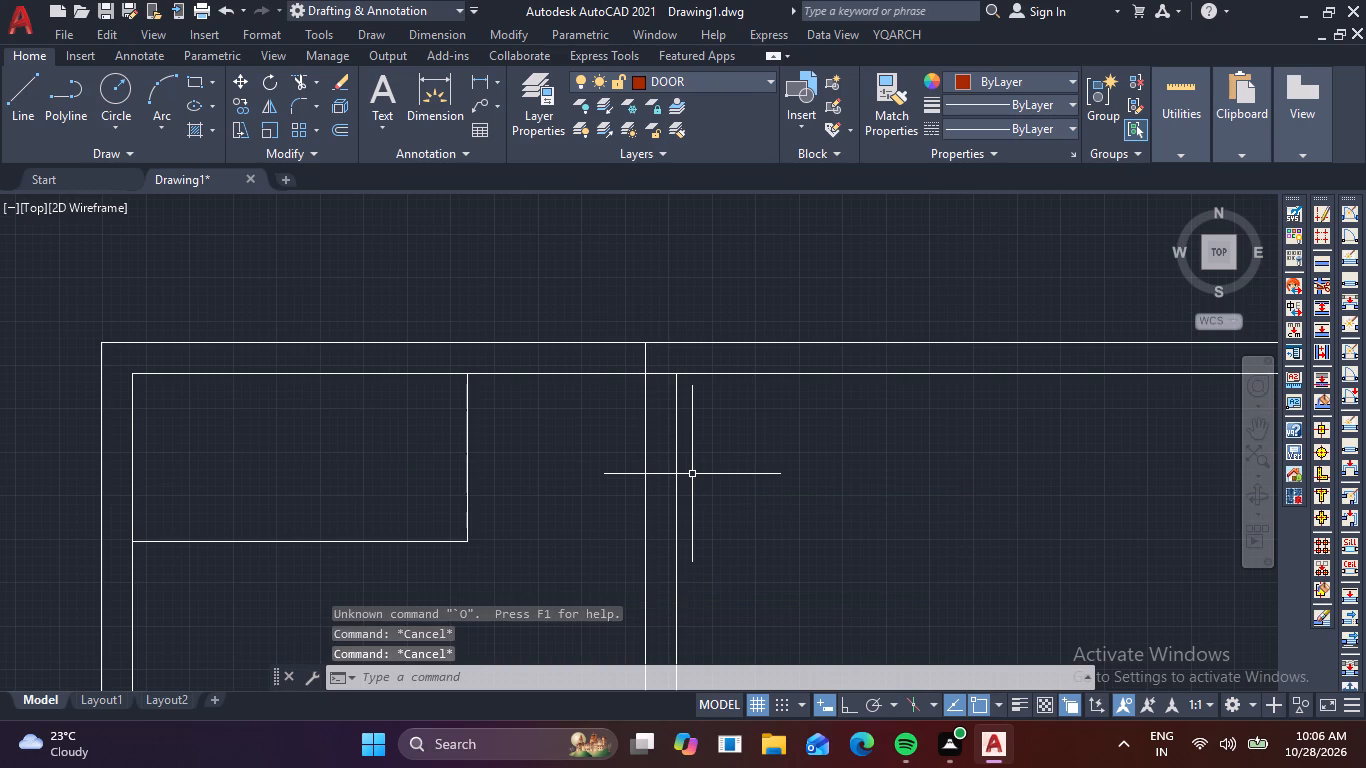
Offset the corner rectangle's east and south lines 6" outward to give the enclosure its wall thickness.
key("o")
key("Return")
type("6")
key("space")
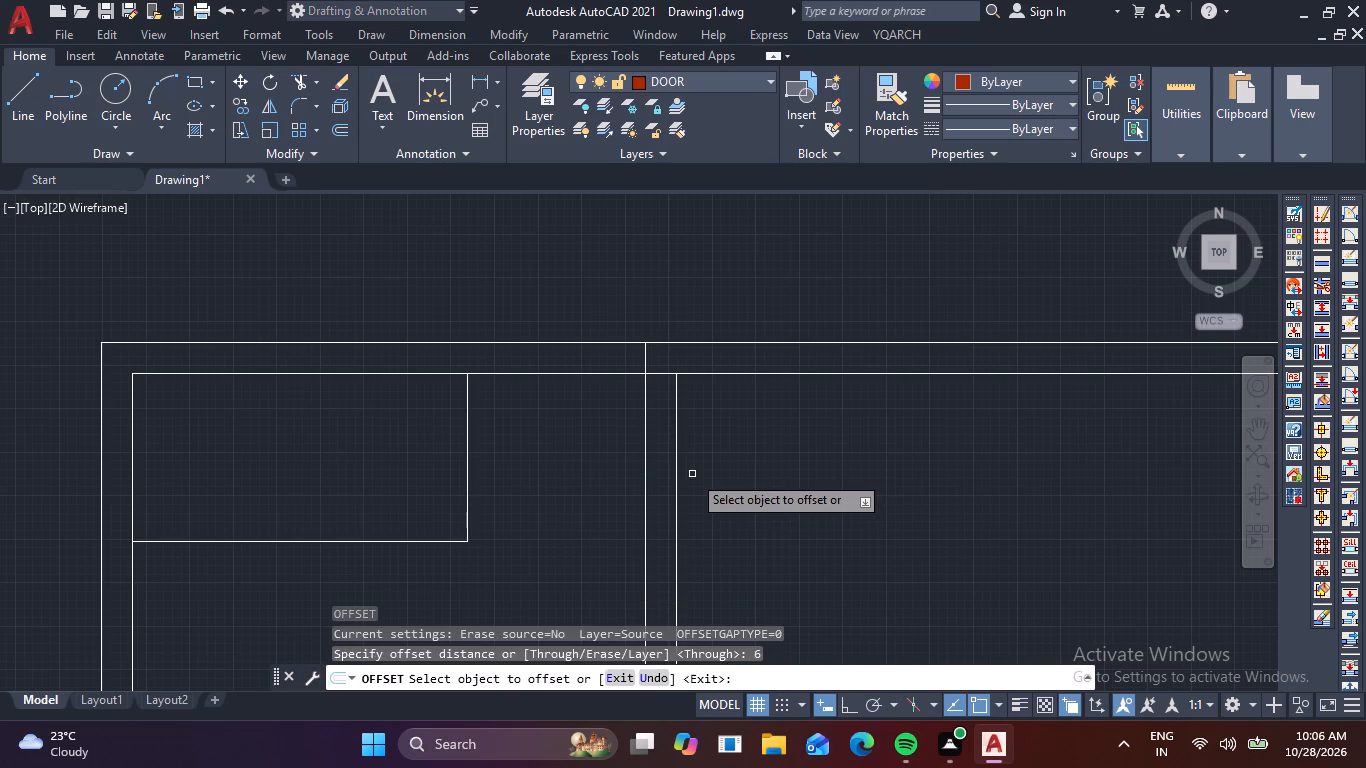
left_click(465, 501)
left_click(493, 502)
left_click(413, 542)
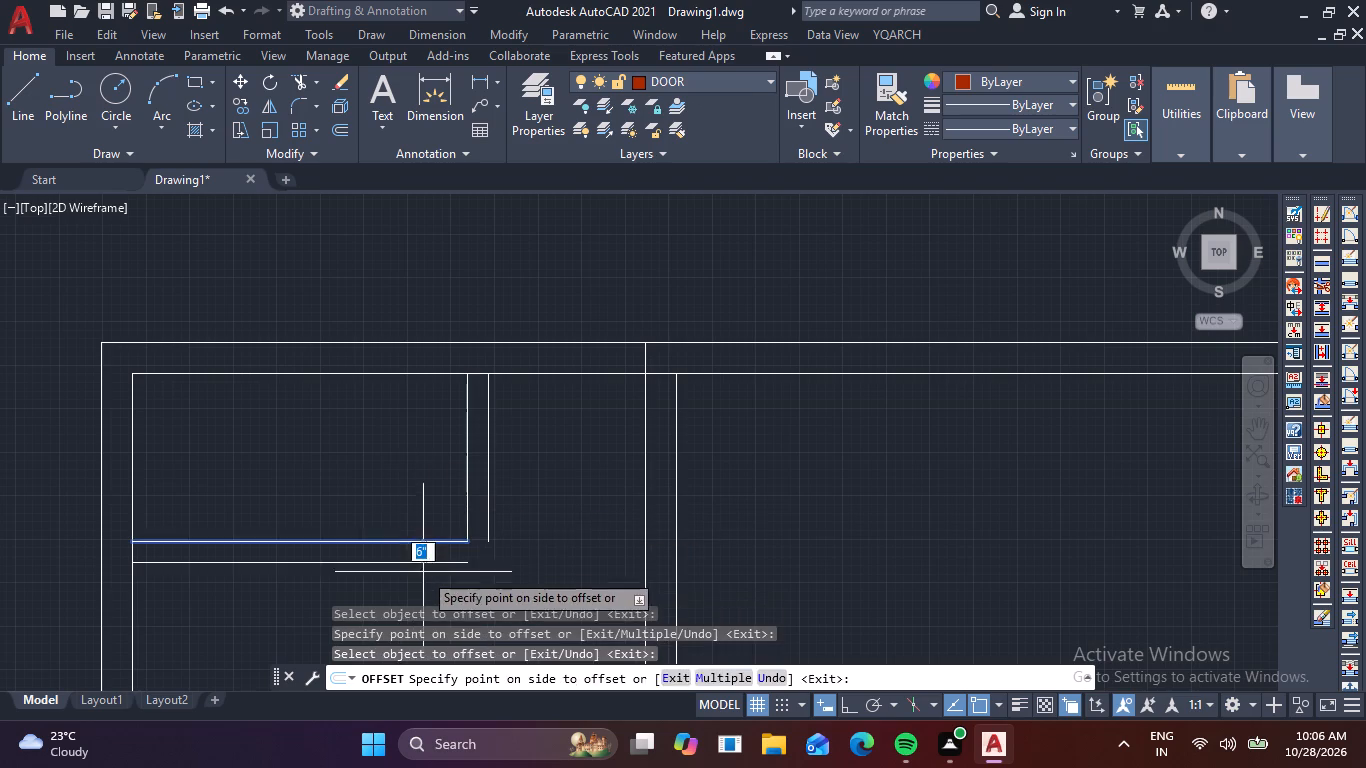
left_click(423, 573)
key("Escape")
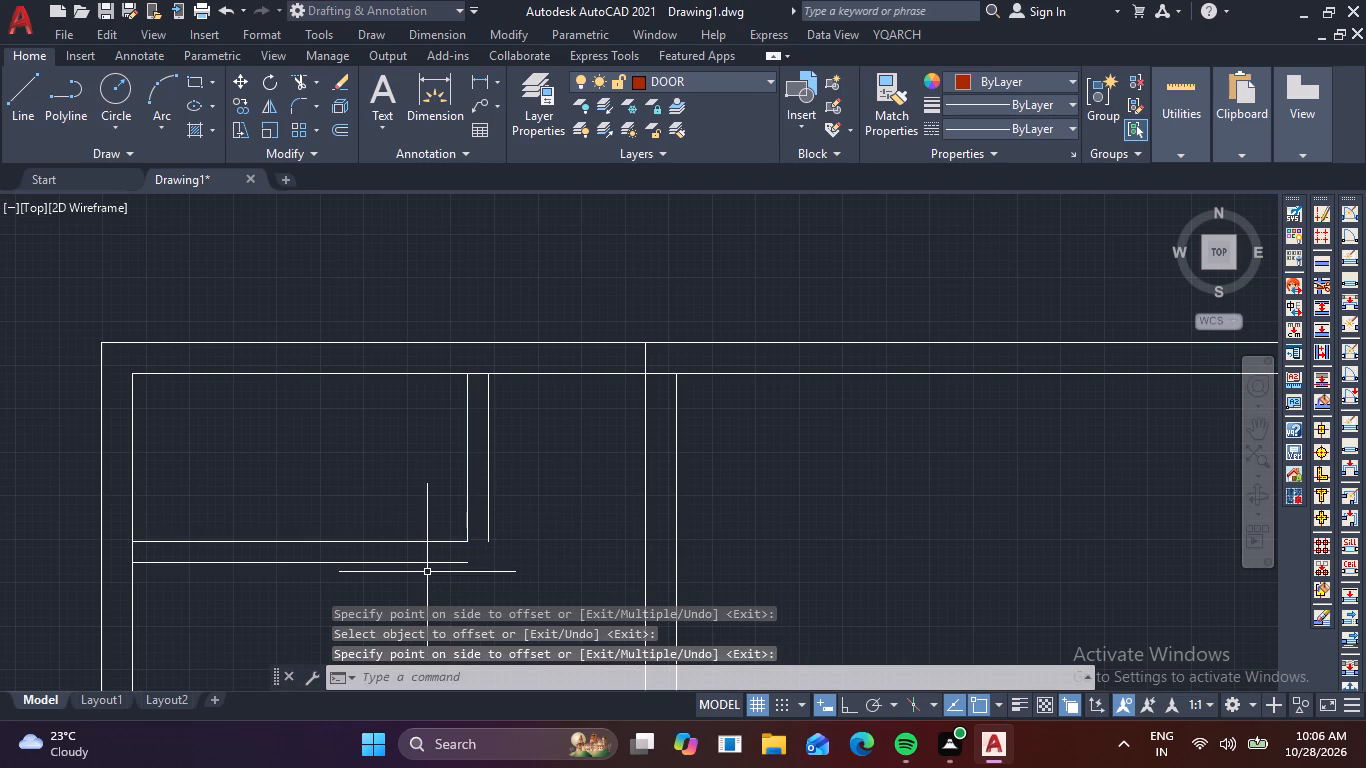
Fillet the two outer offset lines with zero radius to close the enclosure wall's southeast outer corner.
type("F")
key("space")
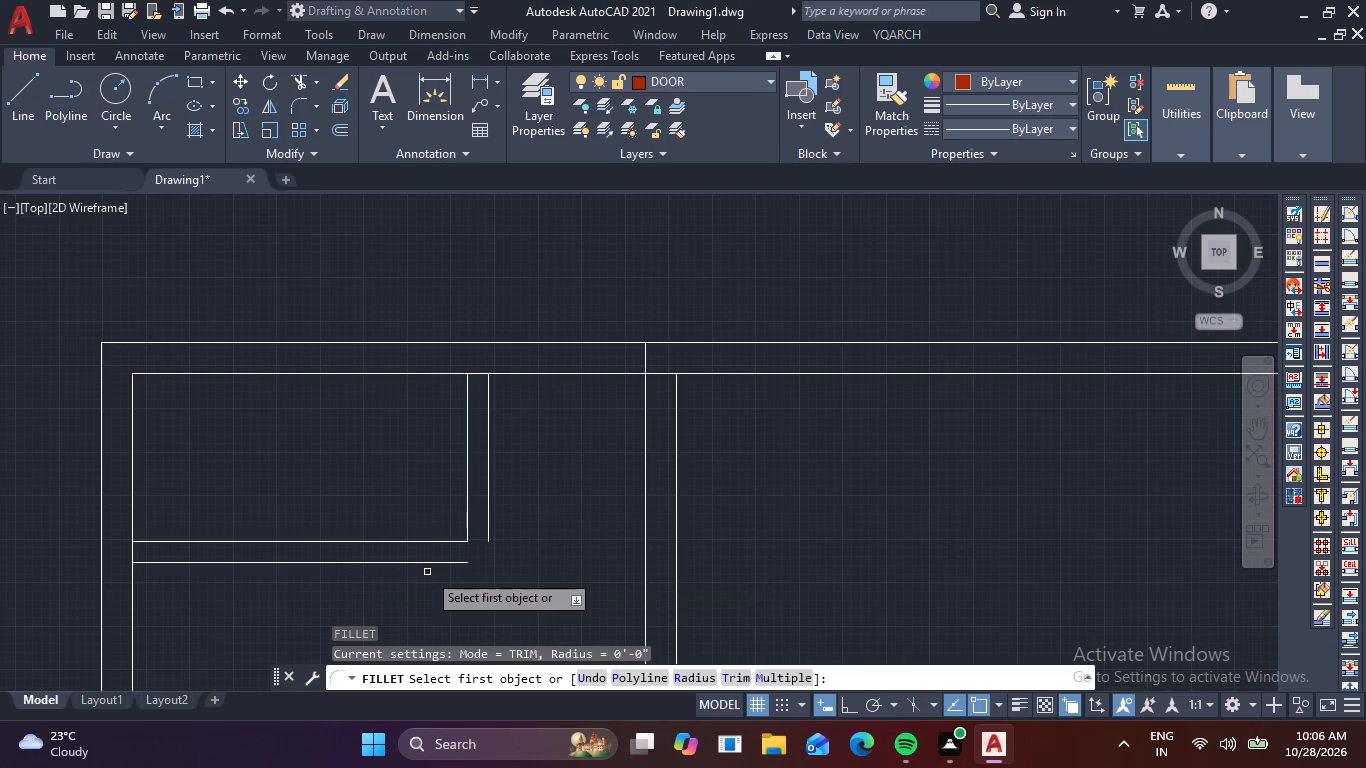
left_click(451, 562)
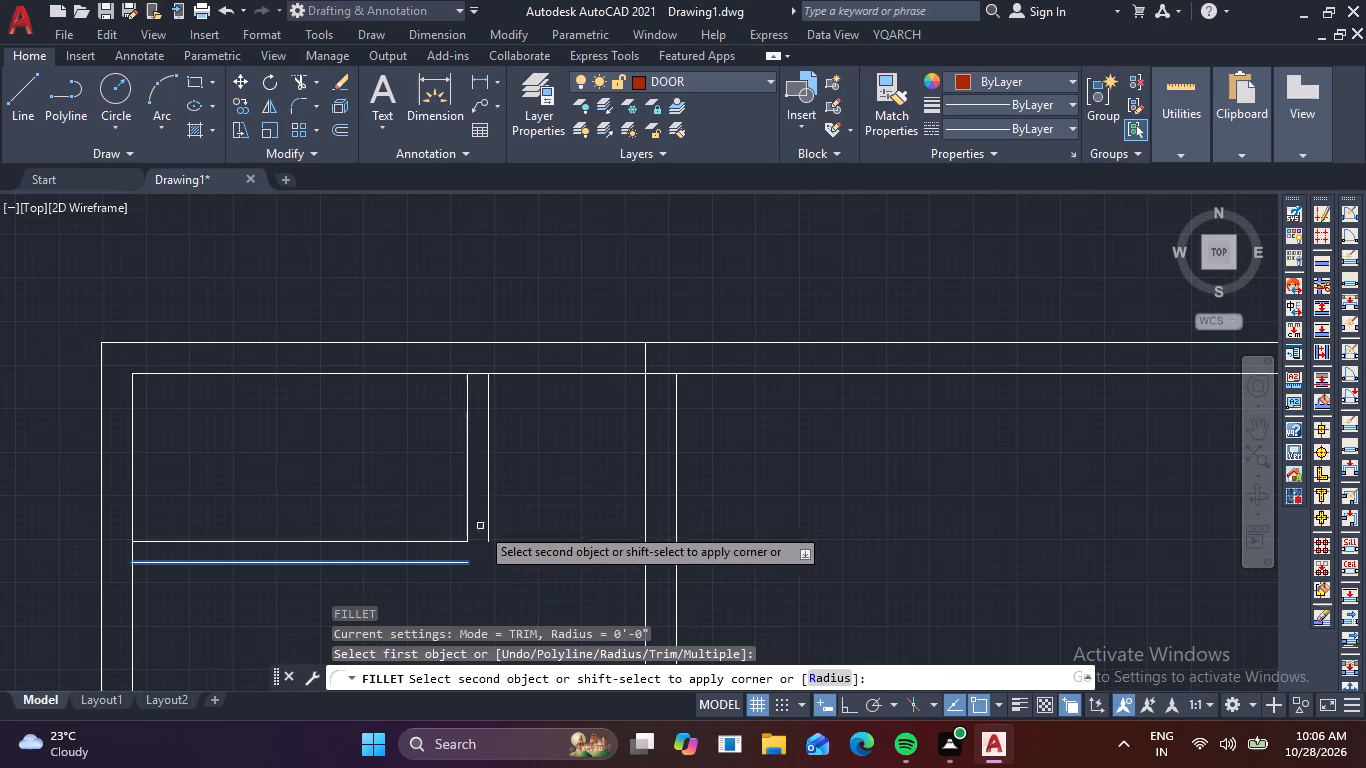
left_click(487, 532)
right_click(488, 532)
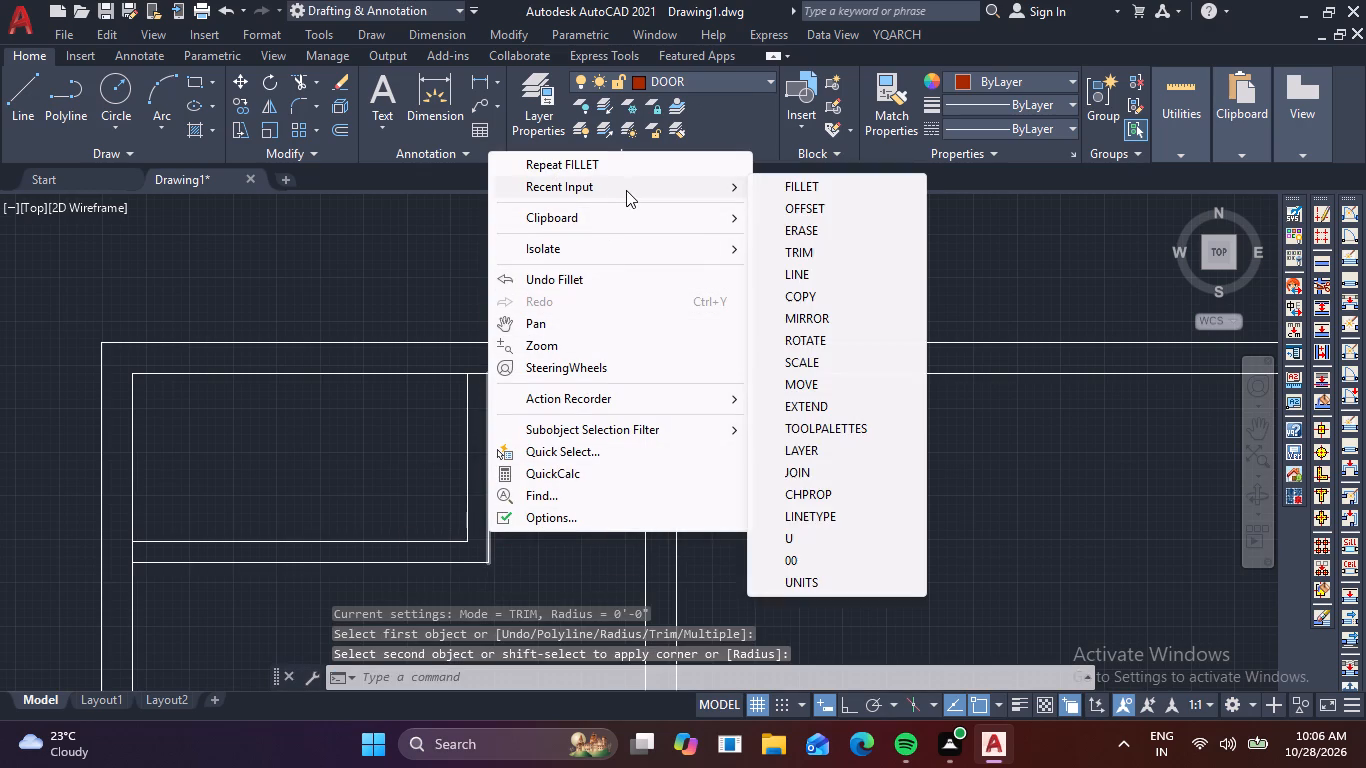
left_click(430, 310)
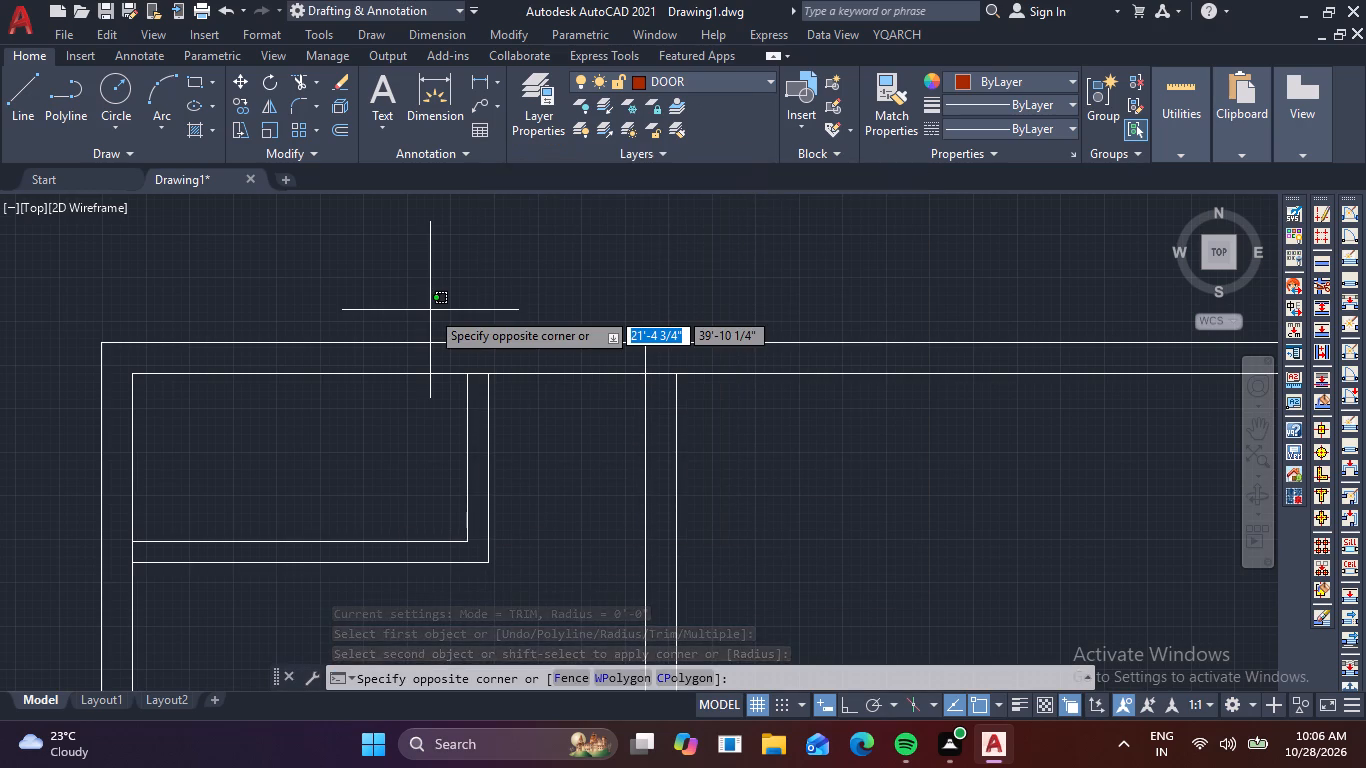
key("Escape")
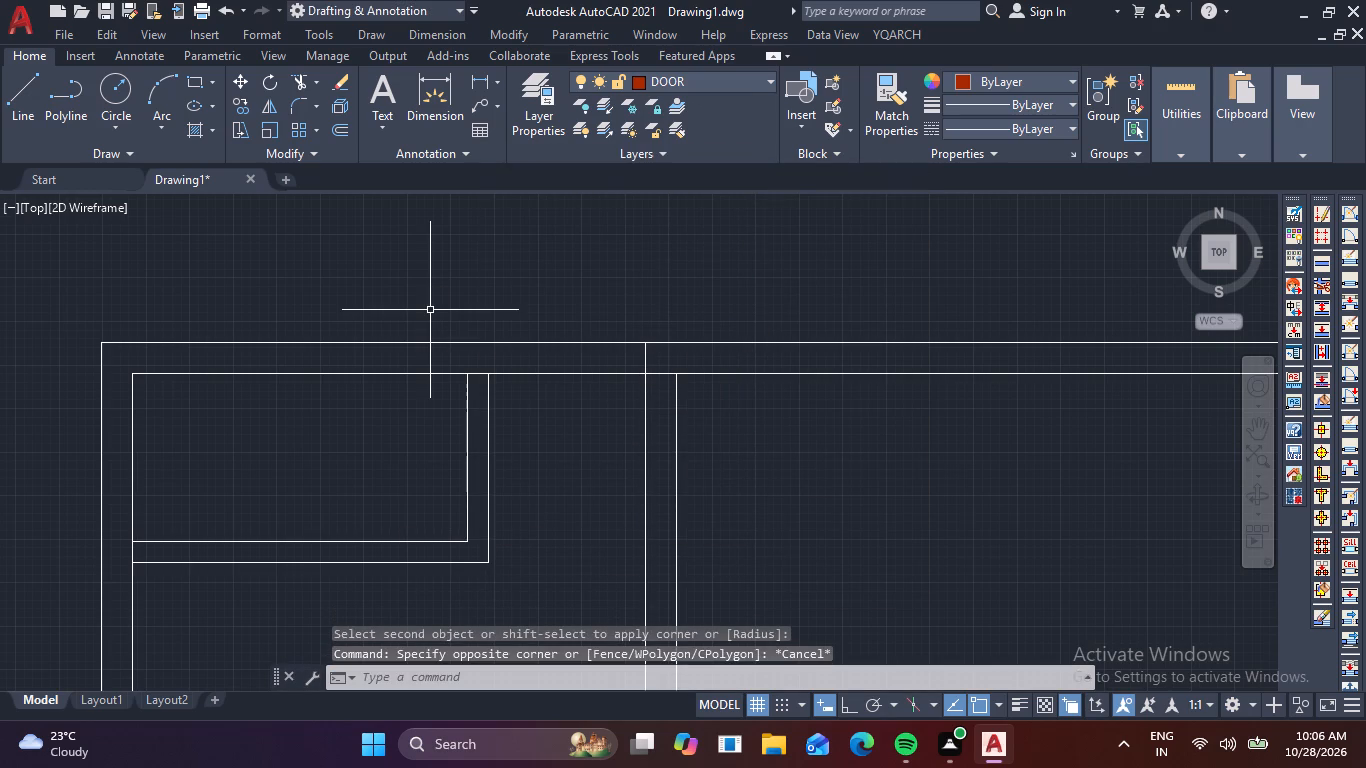
Measure the gap between the enclosure's outer east wall face and the partition to the east with Quick Measure.
left_click(1188, 148)
left_click(1179, 188)
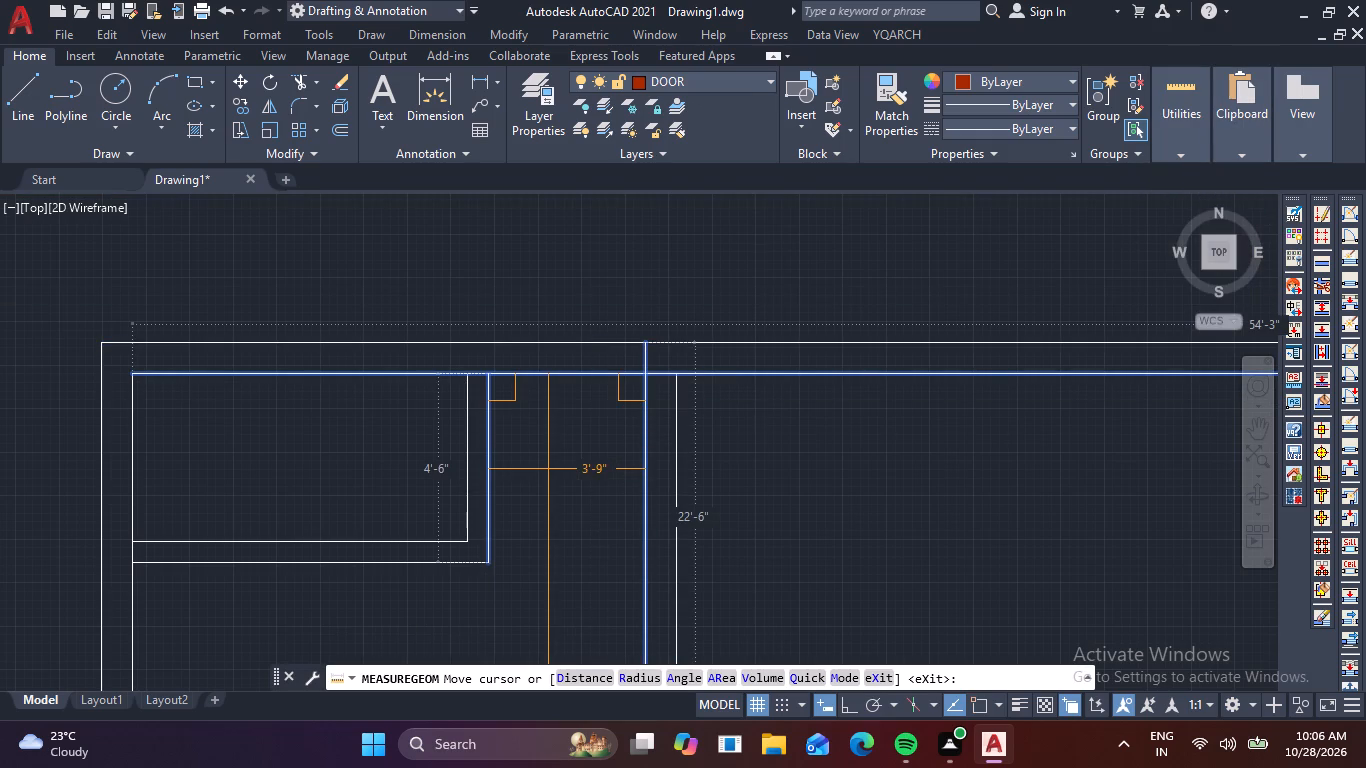
key("Escape")
scroll(577, 453, "down", 2)
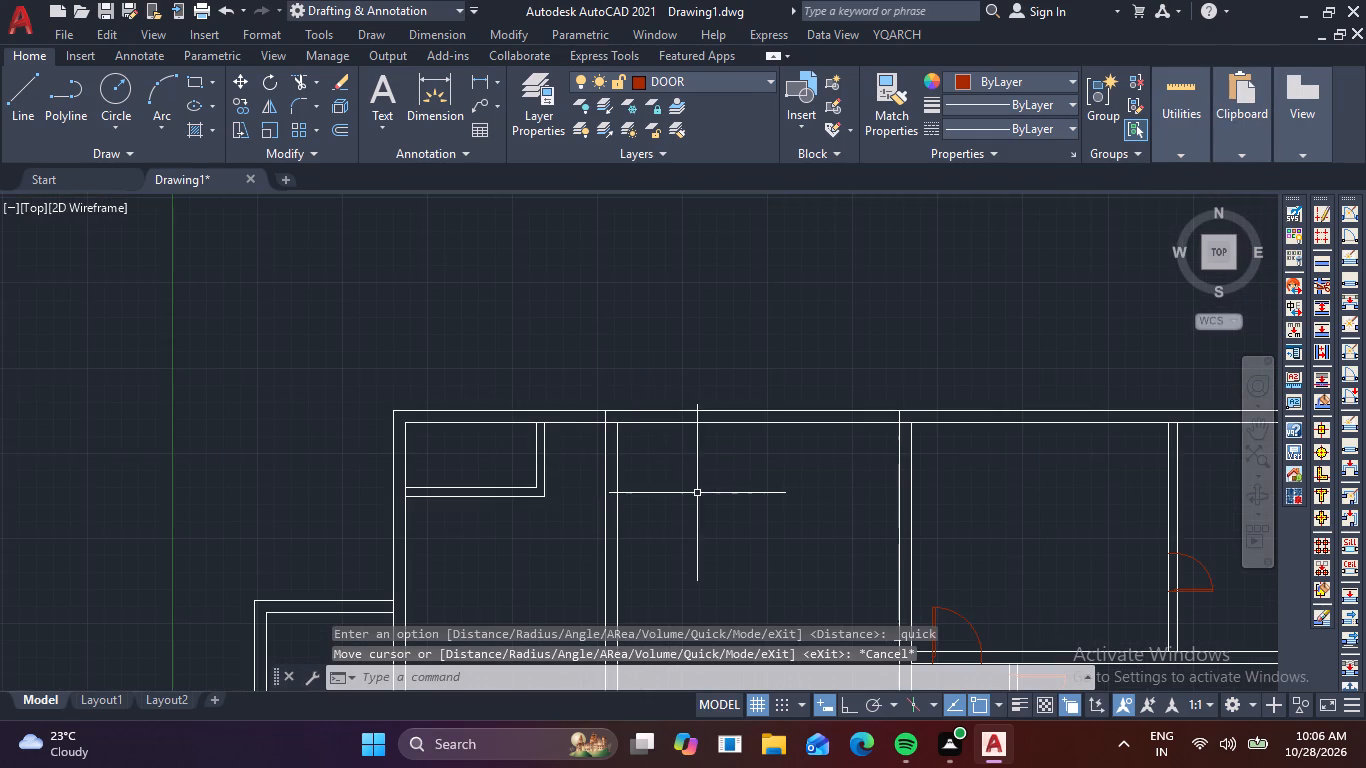
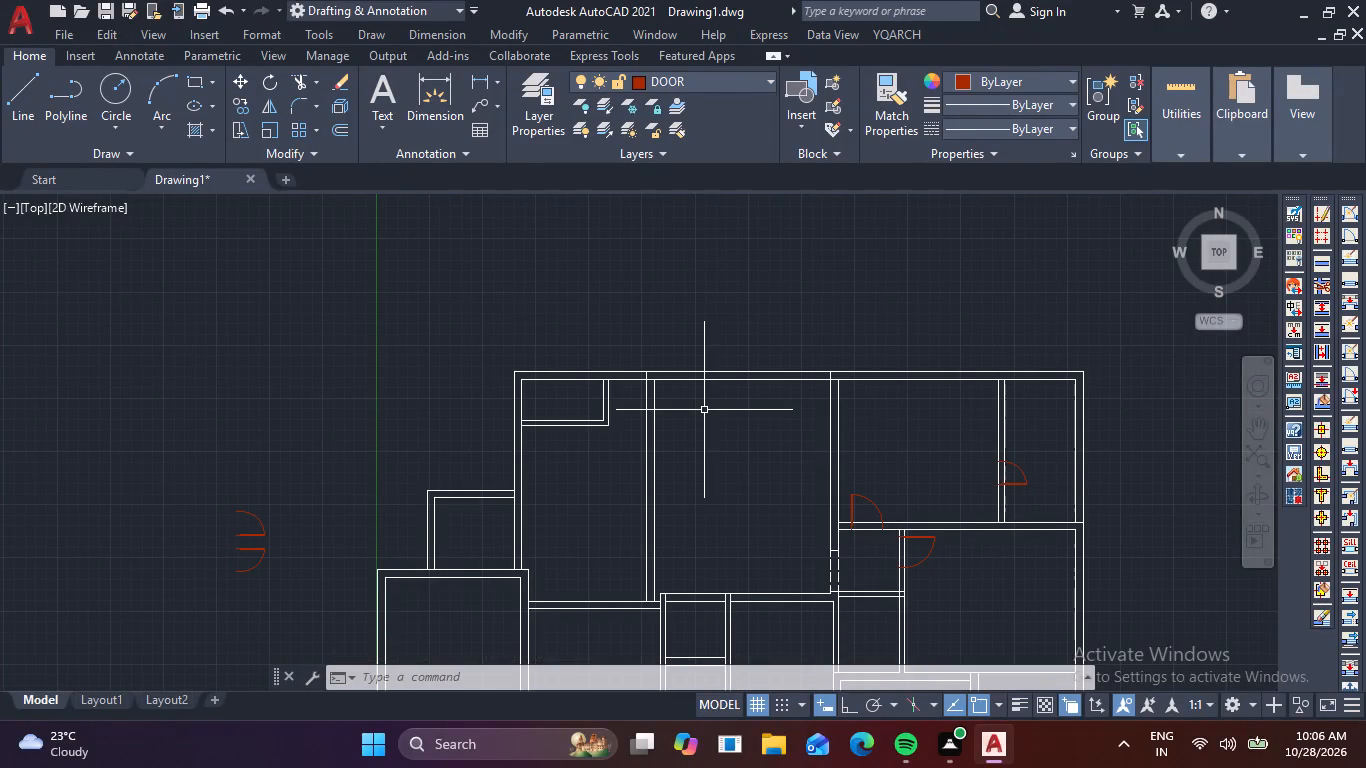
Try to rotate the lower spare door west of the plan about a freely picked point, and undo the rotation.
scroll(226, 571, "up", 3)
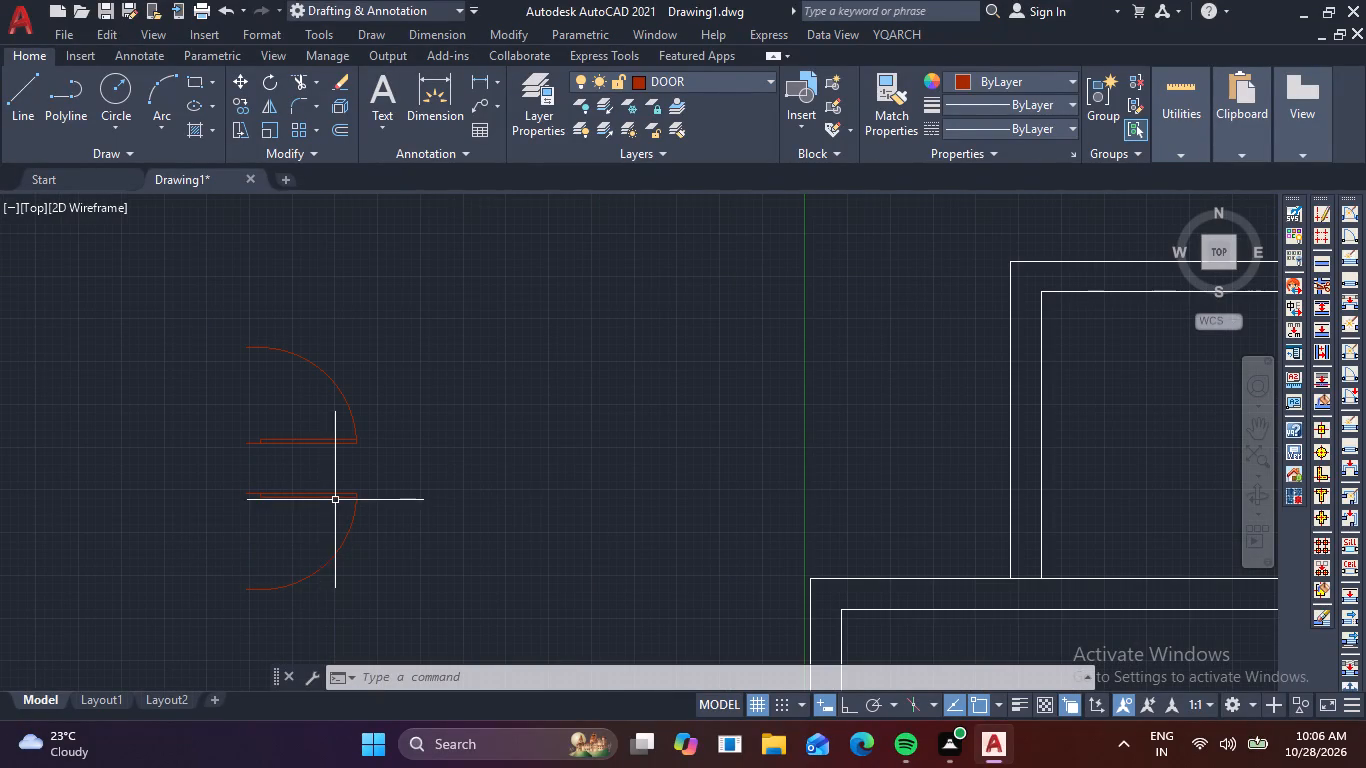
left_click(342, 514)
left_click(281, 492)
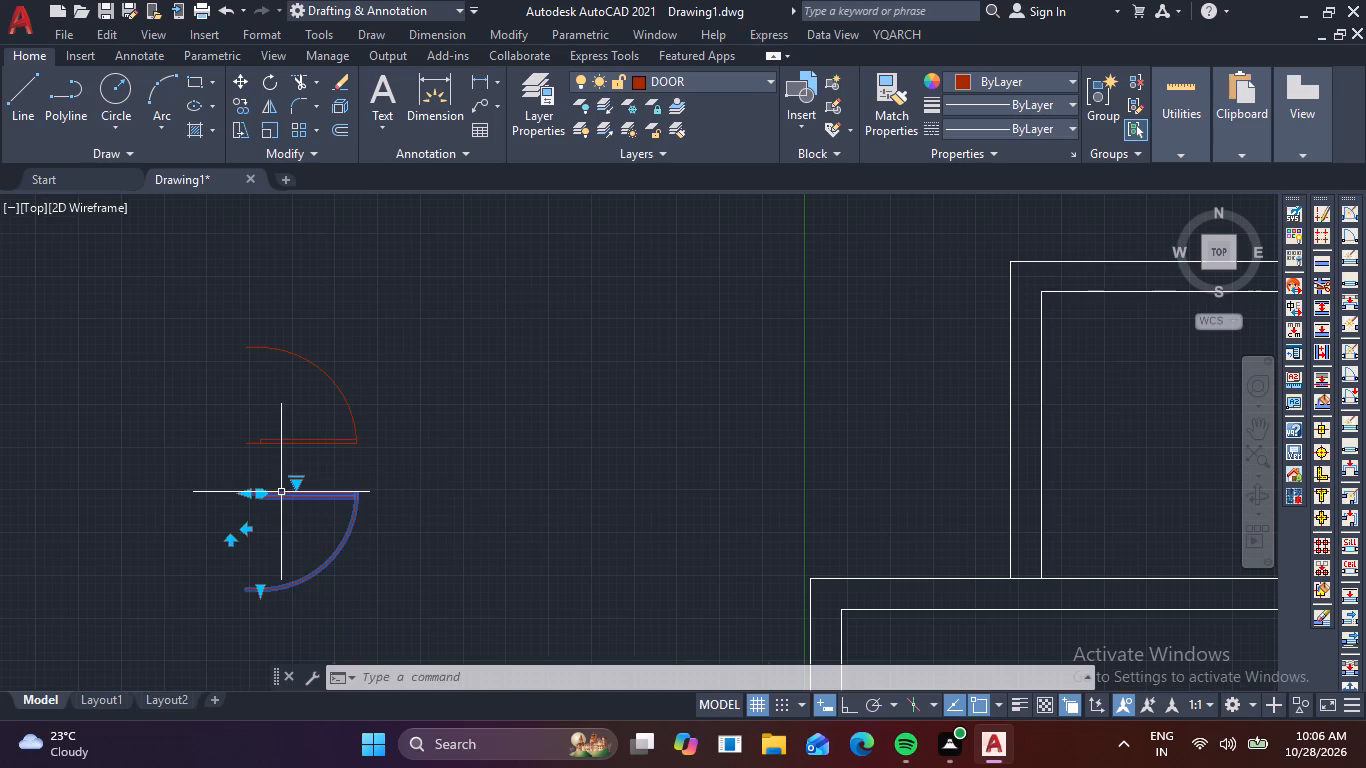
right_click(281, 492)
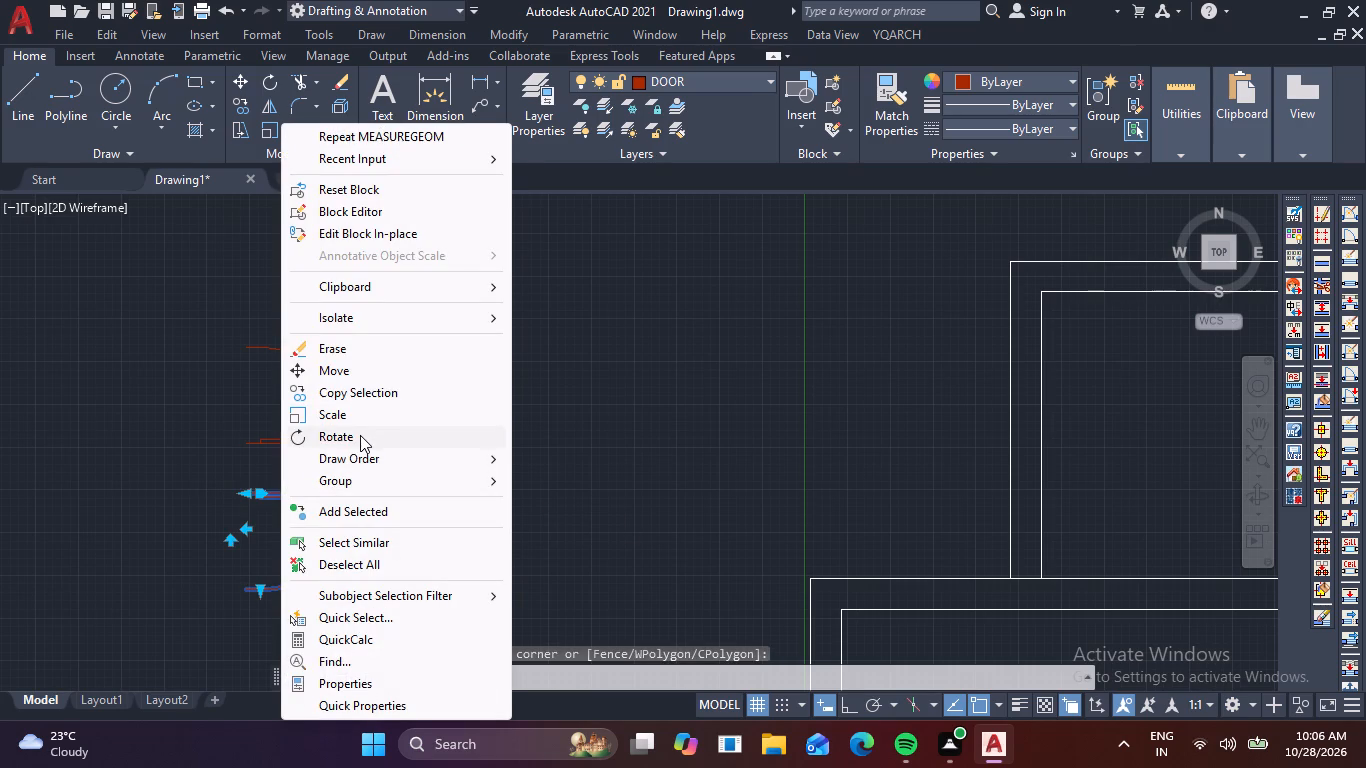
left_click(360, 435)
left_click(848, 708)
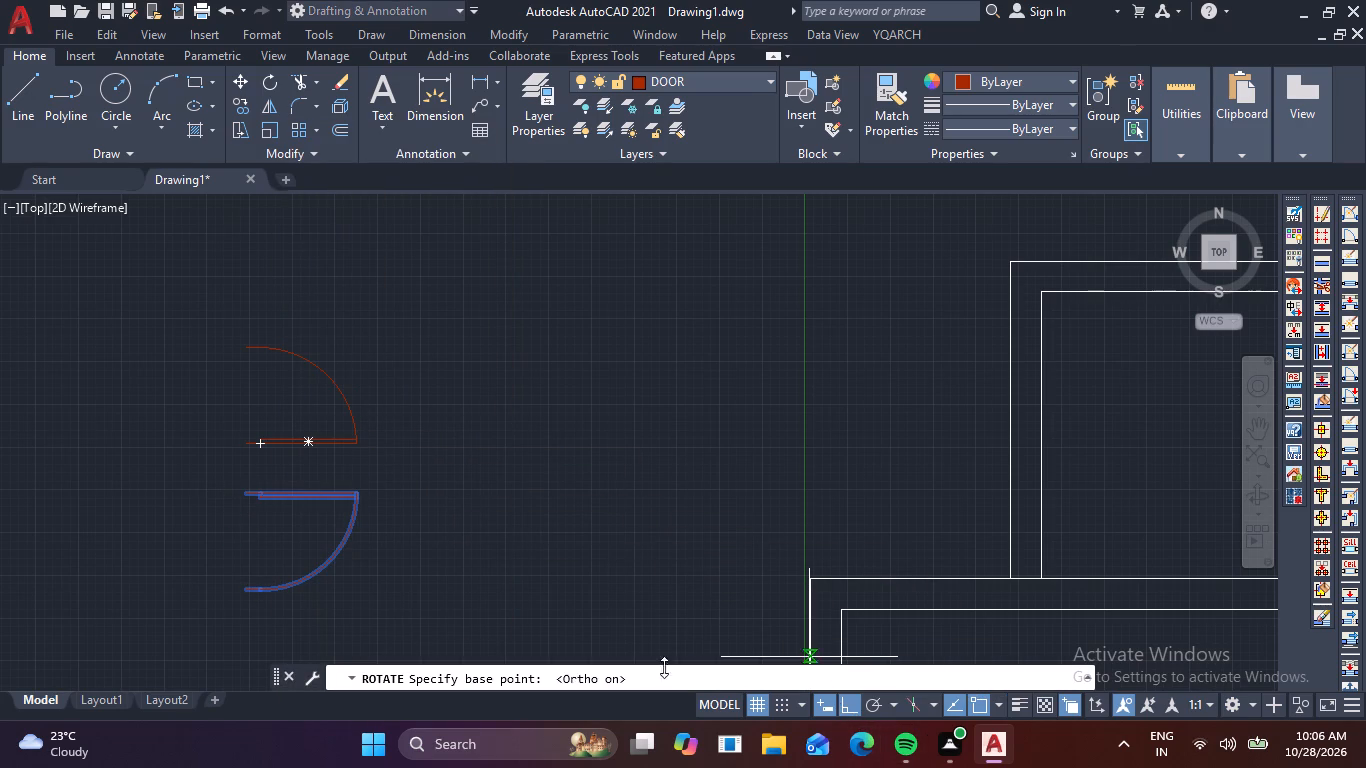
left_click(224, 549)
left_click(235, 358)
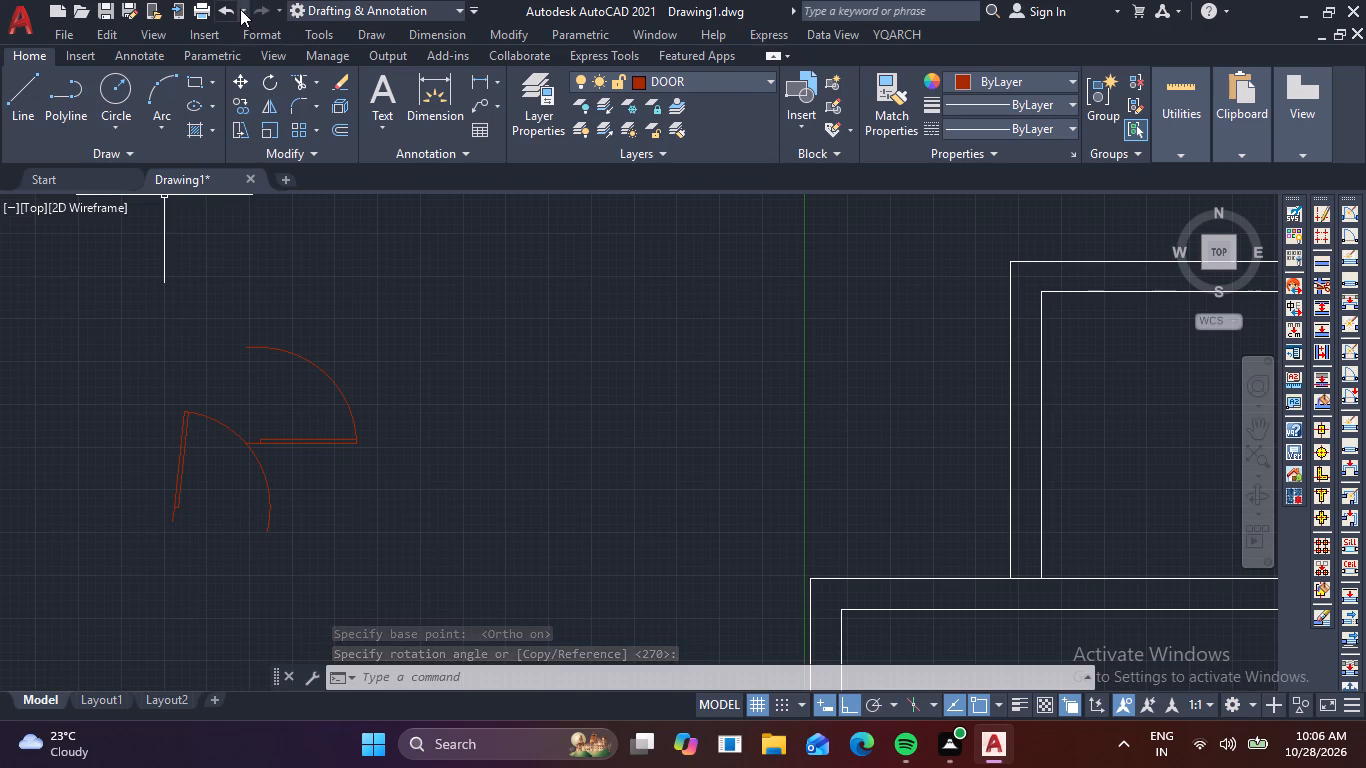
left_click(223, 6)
Rotate the lower spare door 90° counterclockwise with Ortho on so its leaf stands vertical.
left_click(291, 540)
left_click(218, 491)
right_click(218, 491)
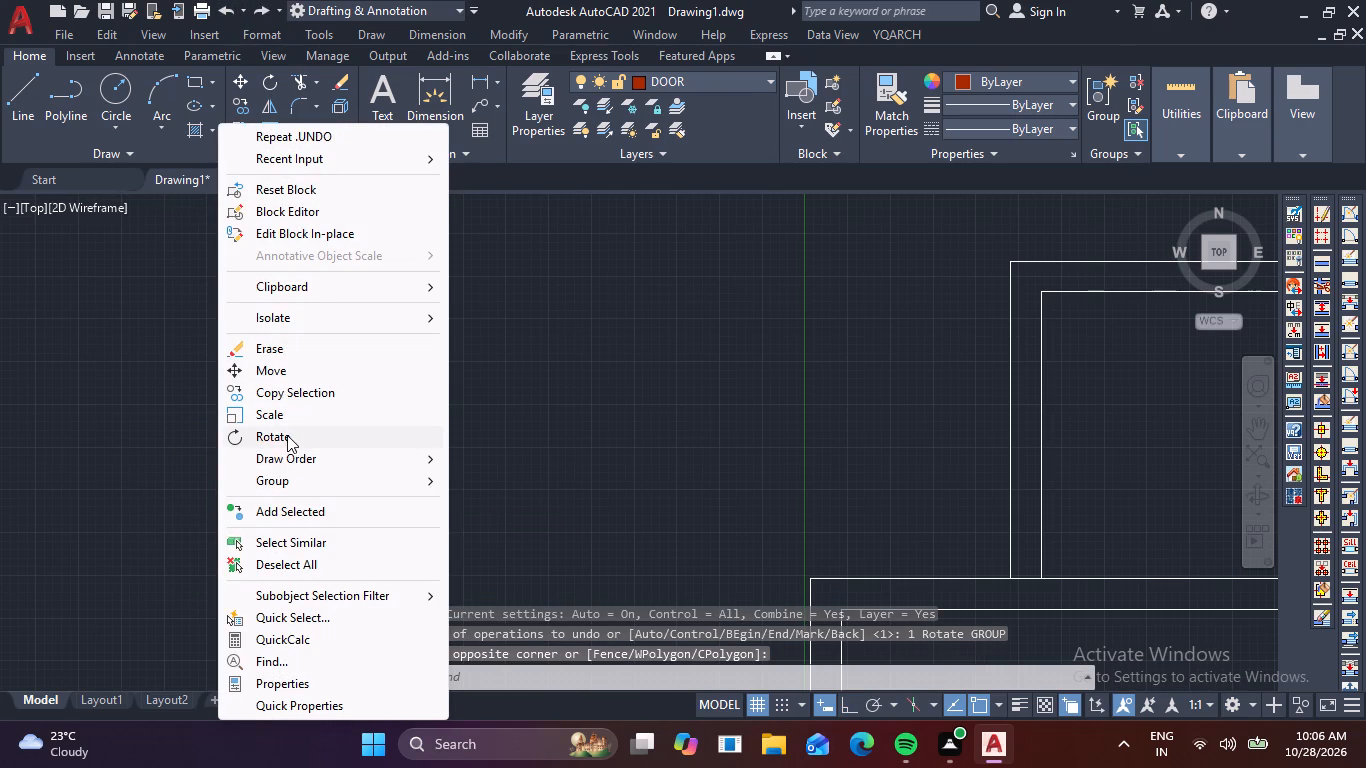
left_click(287, 435)
left_click(240, 527)
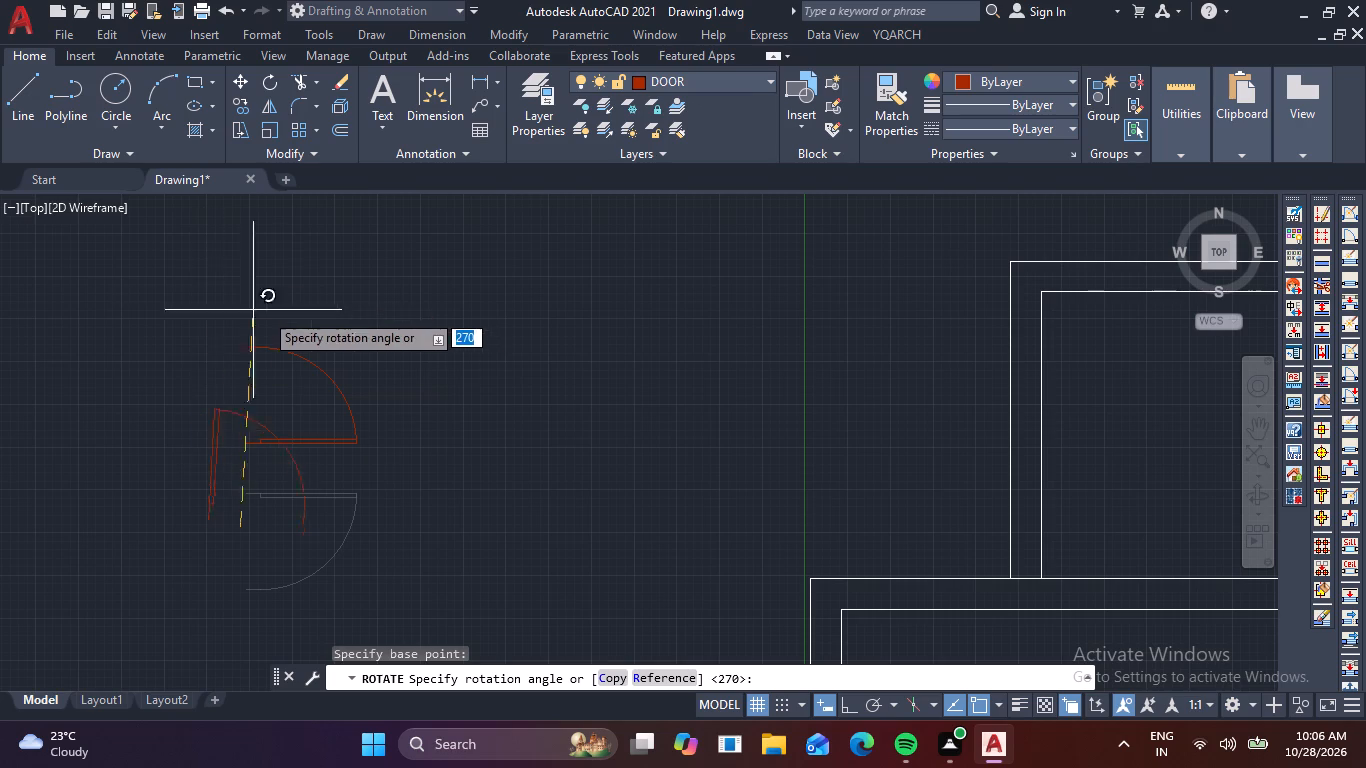
left_click(842, 708)
left_click(188, 326)
Copy the rotated spare door from its lower hinge-side endpoint onto the corner enclosure's south wall, near the southeast corner, with Ortho off.
left_click_drag(268, 521, 255, 520)
left_click(170, 494)
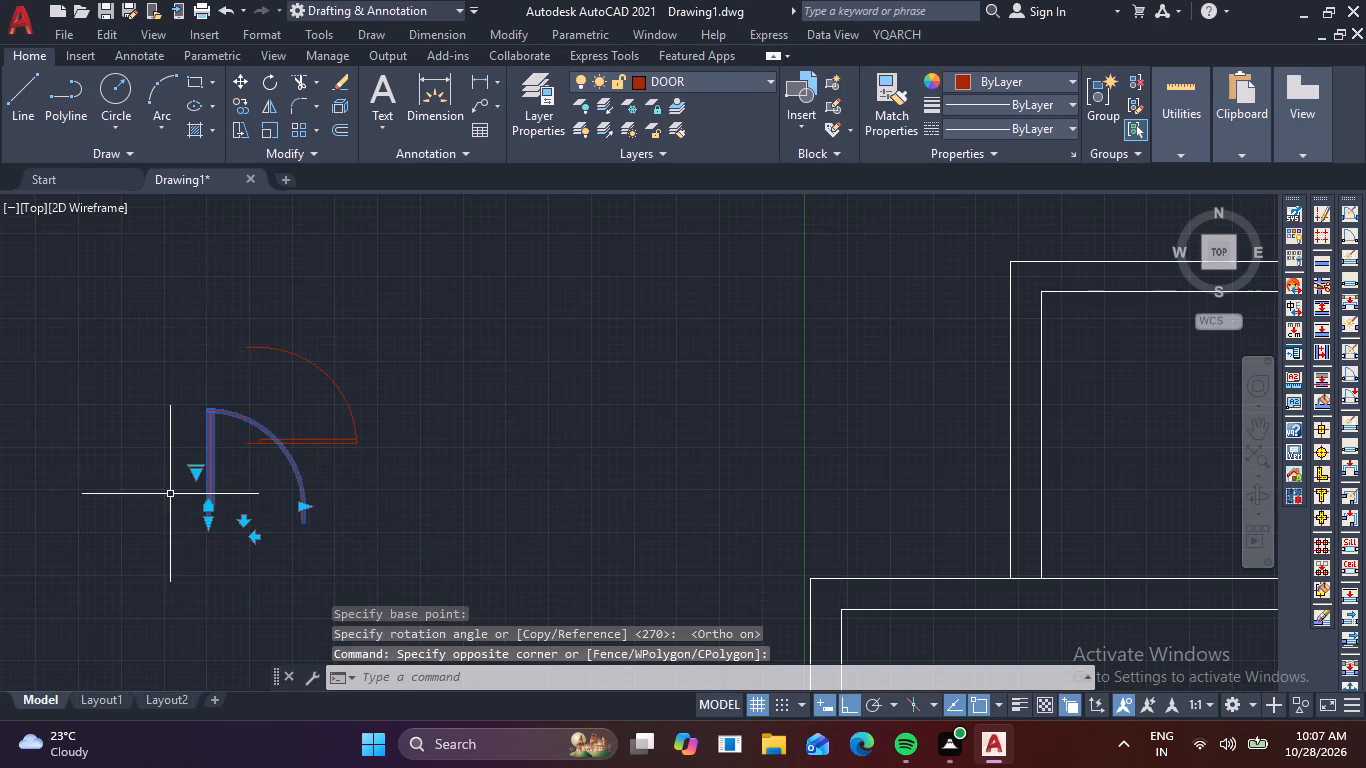
right_click(170, 494)
left_click(145, 498)
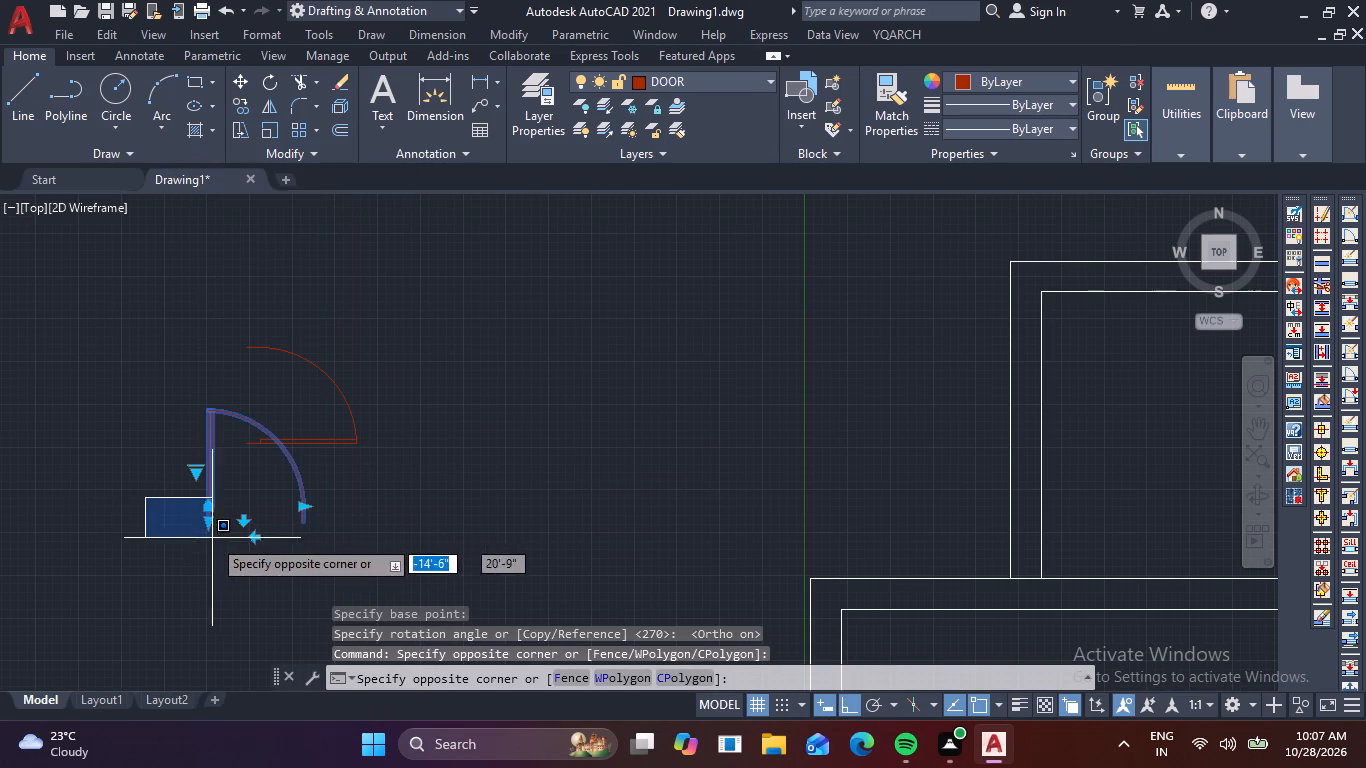
left_click(50, 581)
right_click(225, 536)
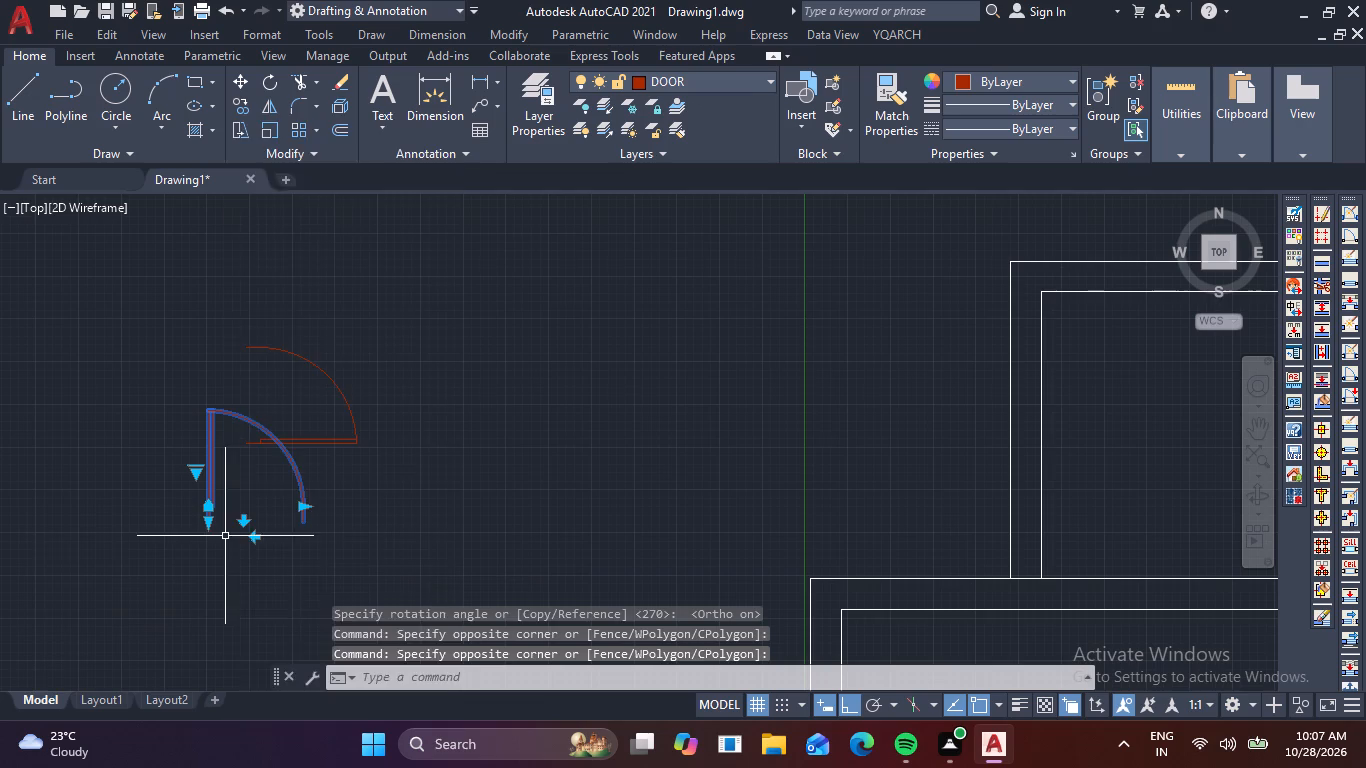
left_click(293, 393)
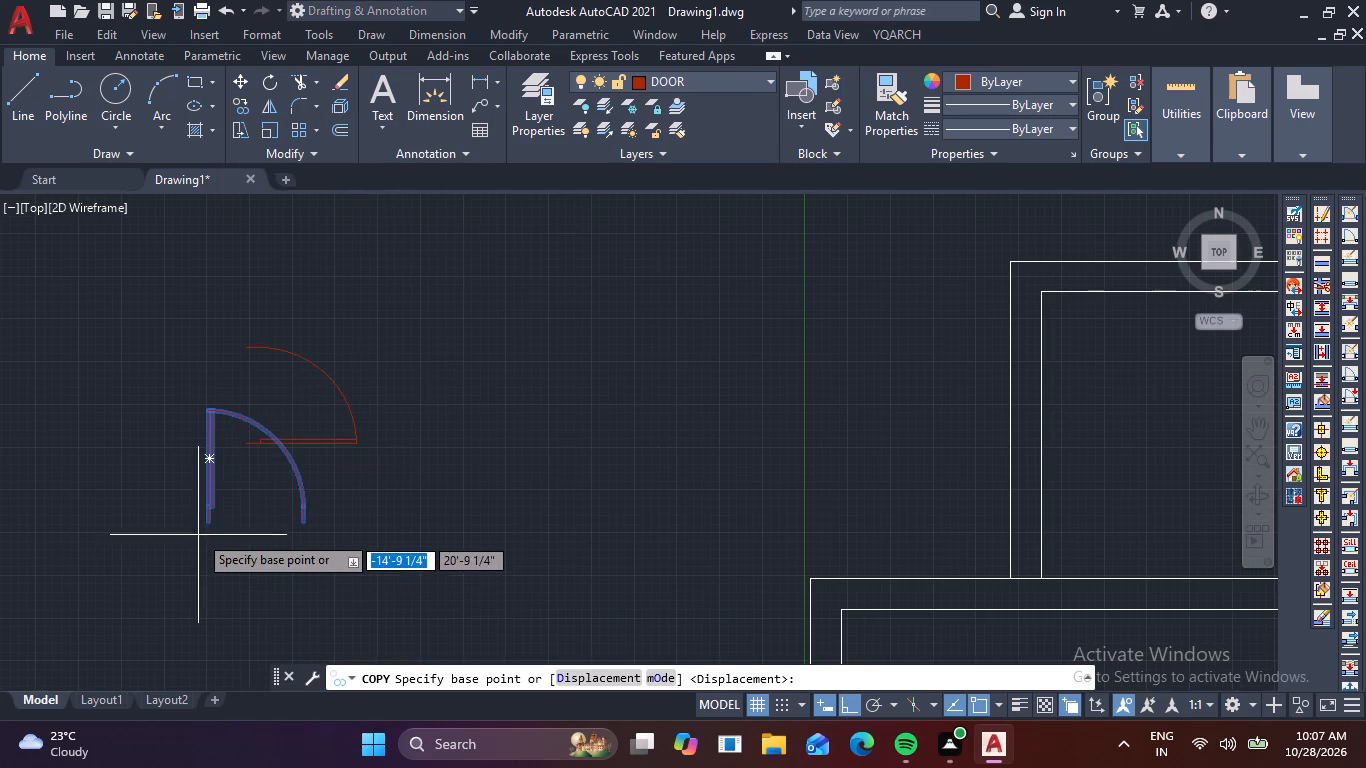
scroll(198, 532, "up", 2)
left_click(219, 506)
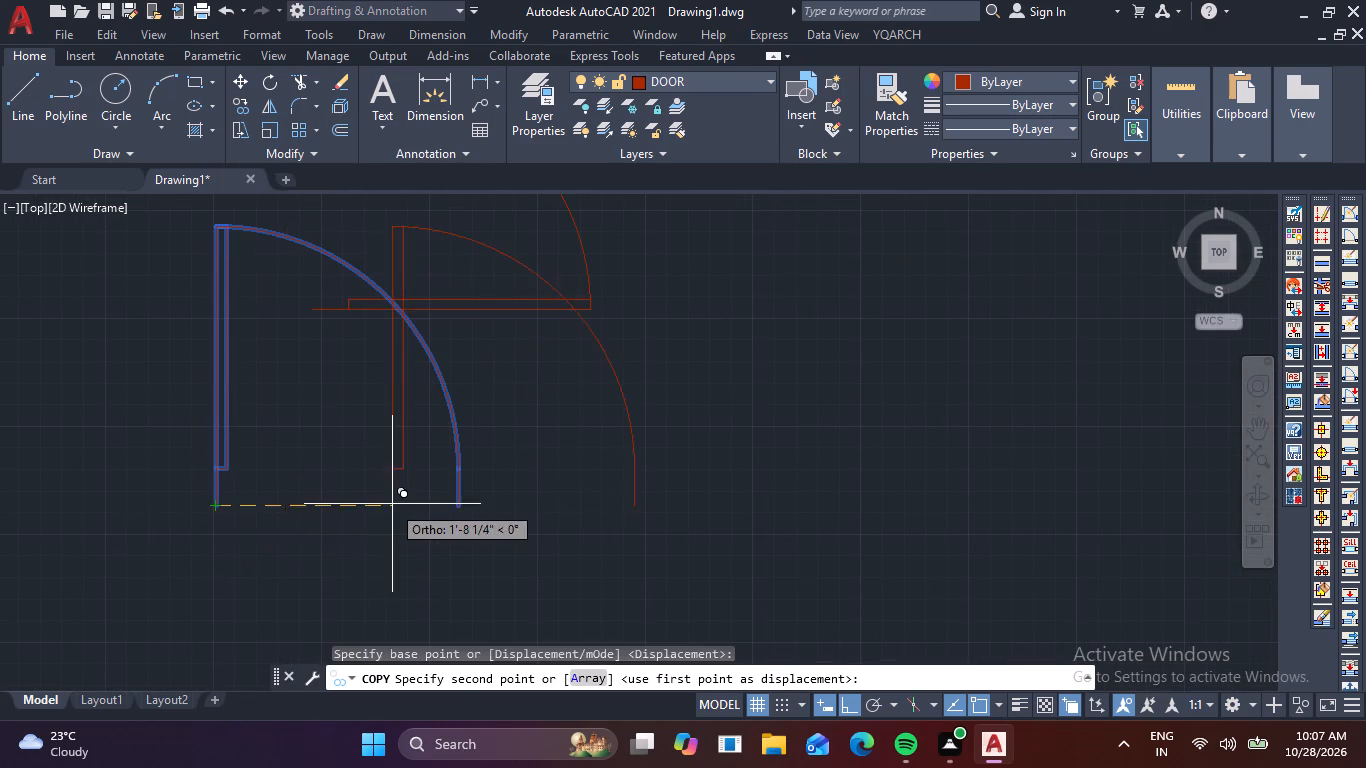
scroll(392, 504, "down", 3)
middle_click_drag(660, 455, 213, 599)
scroll(216, 594, "down", 1)
middle_click_drag(597, 382, 550, 475)
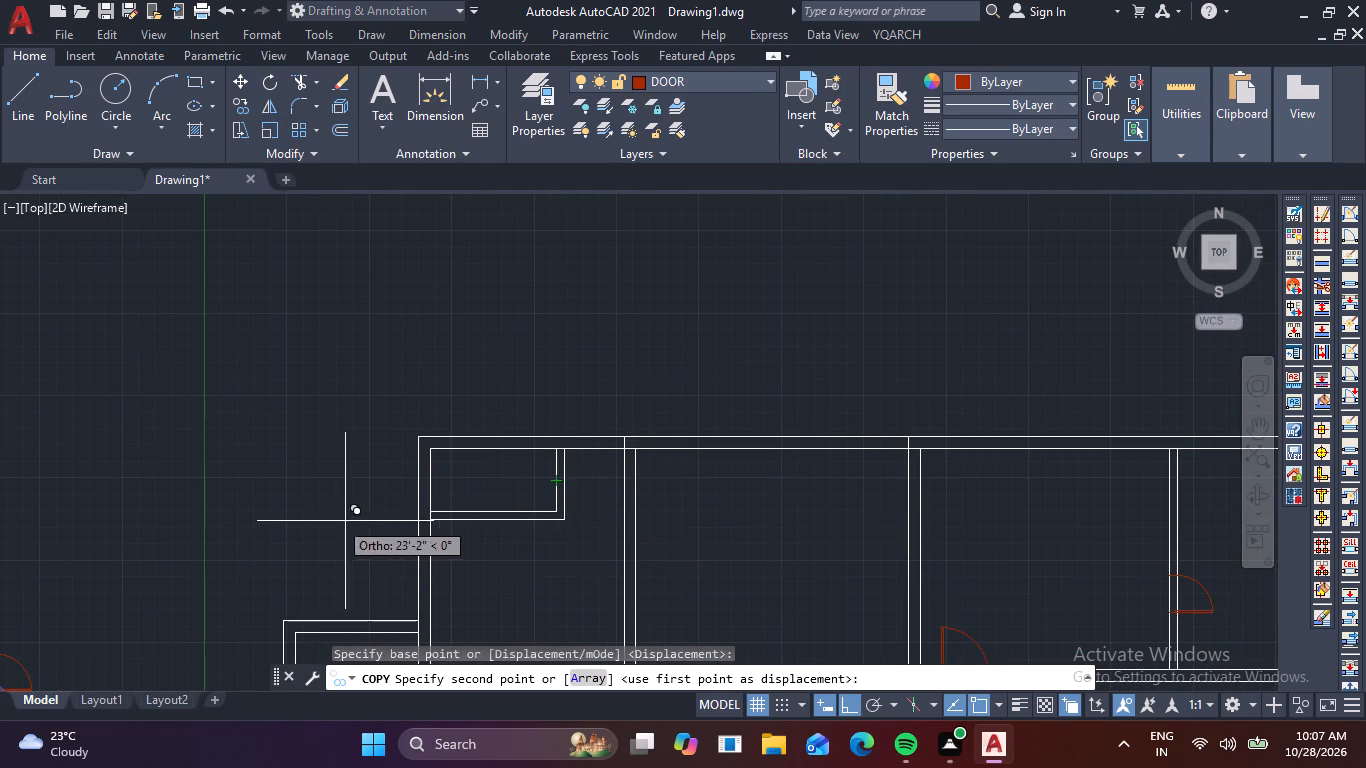
scroll(332, 519, "down", 2)
middle_click_drag(353, 468, 362, 453)
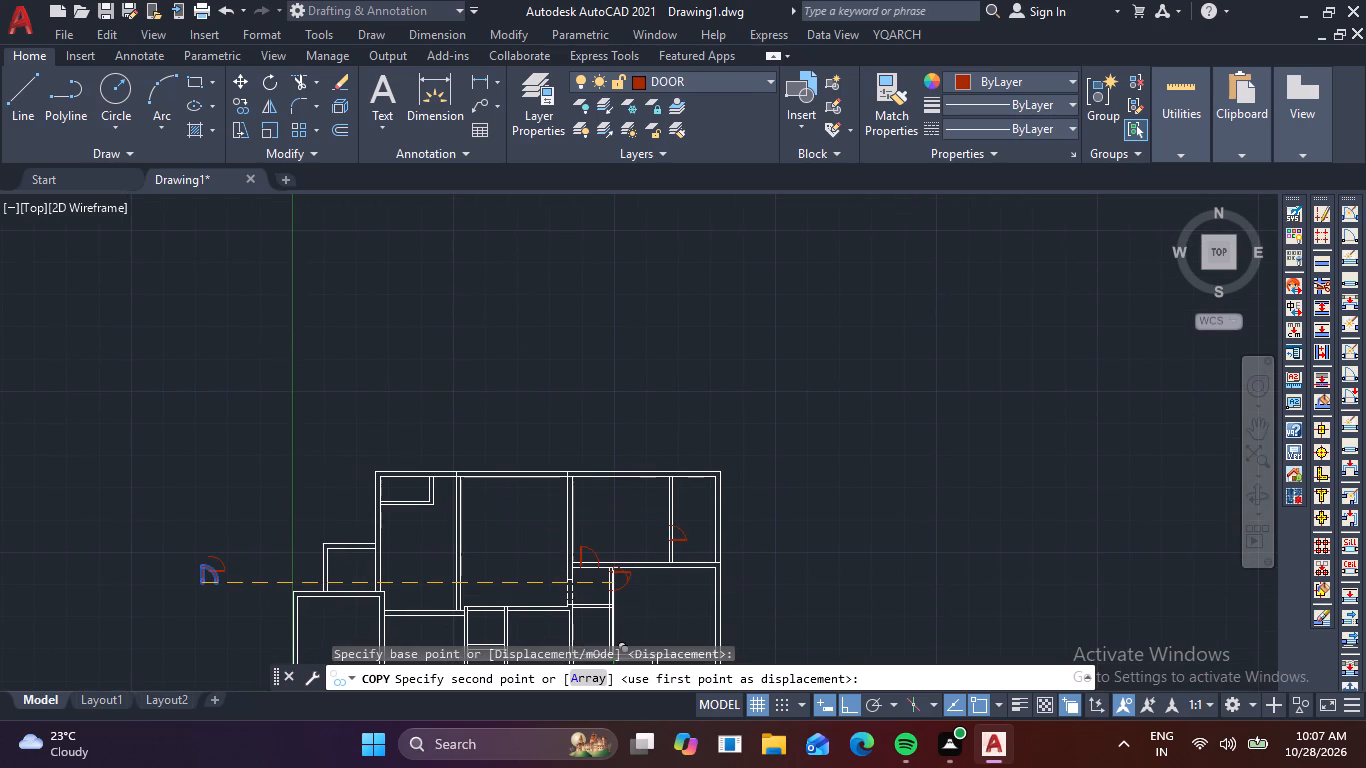
left_click(846, 707)
scroll(339, 489, "up", 4)
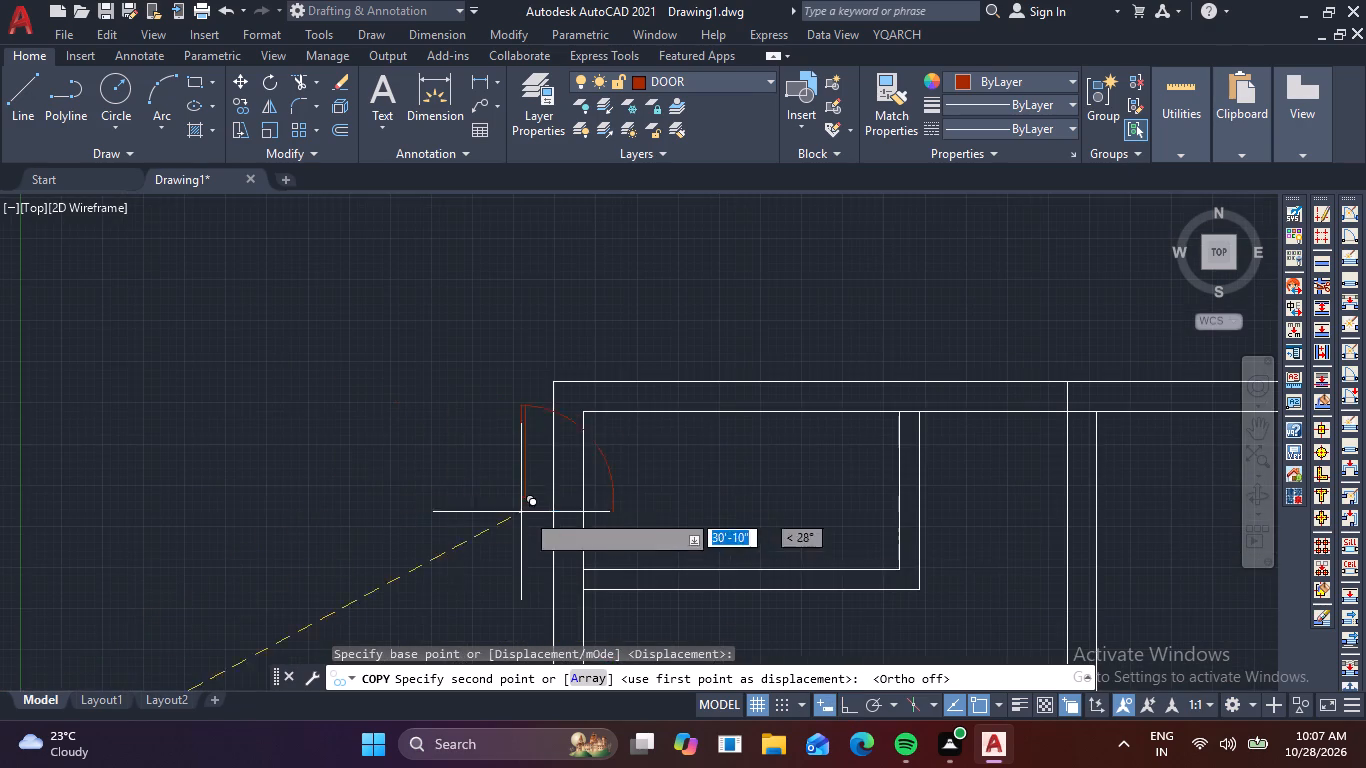
middle_click_drag(713, 536, 424, 462)
scroll(537, 506, "up", 2)
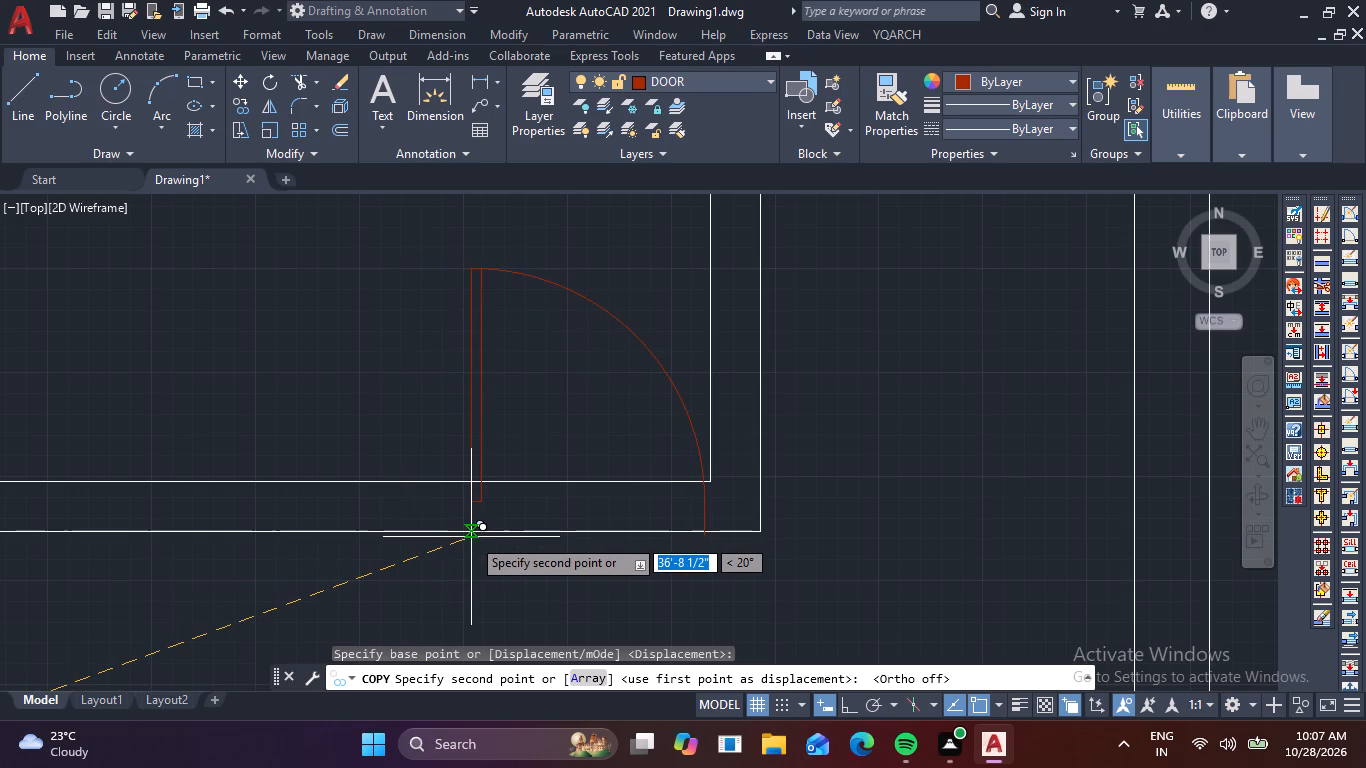
left_click(471, 537)
right_click(764, 563)
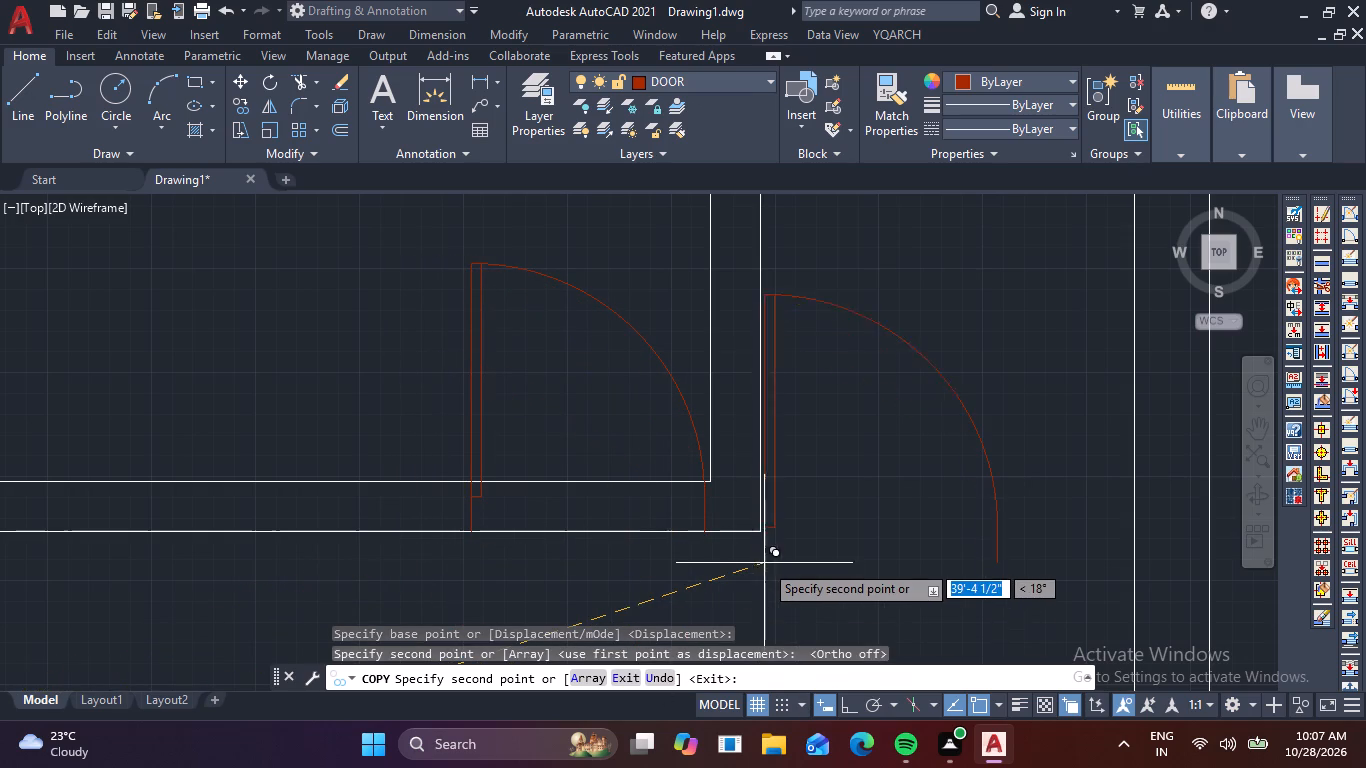
left_click(828, 293)
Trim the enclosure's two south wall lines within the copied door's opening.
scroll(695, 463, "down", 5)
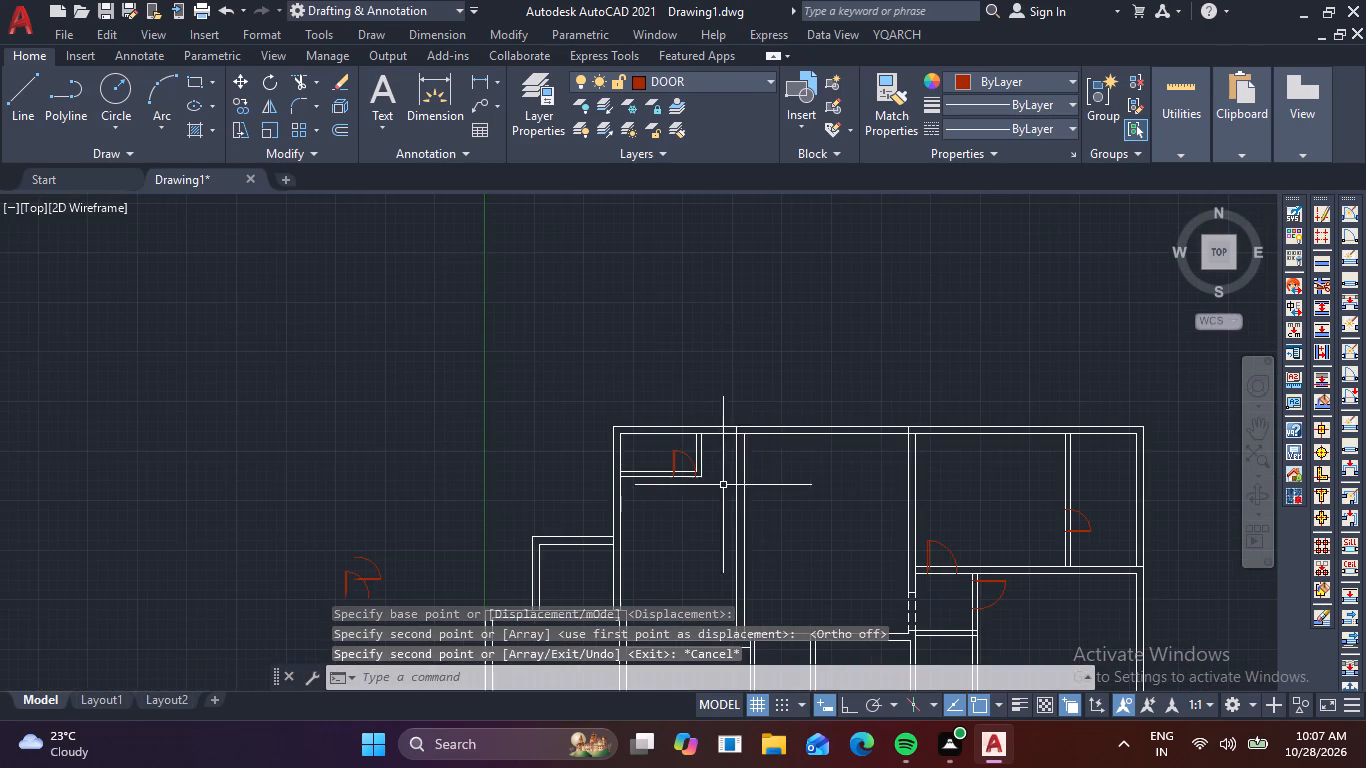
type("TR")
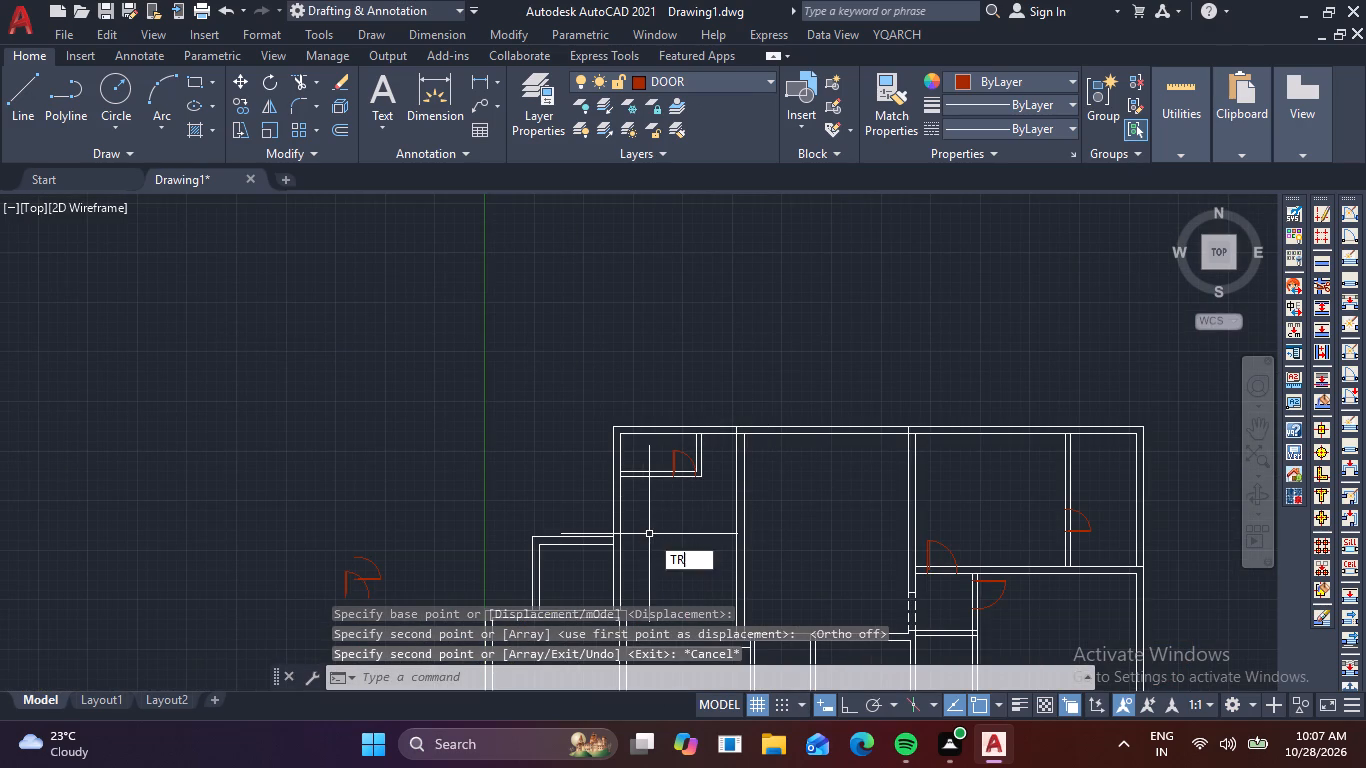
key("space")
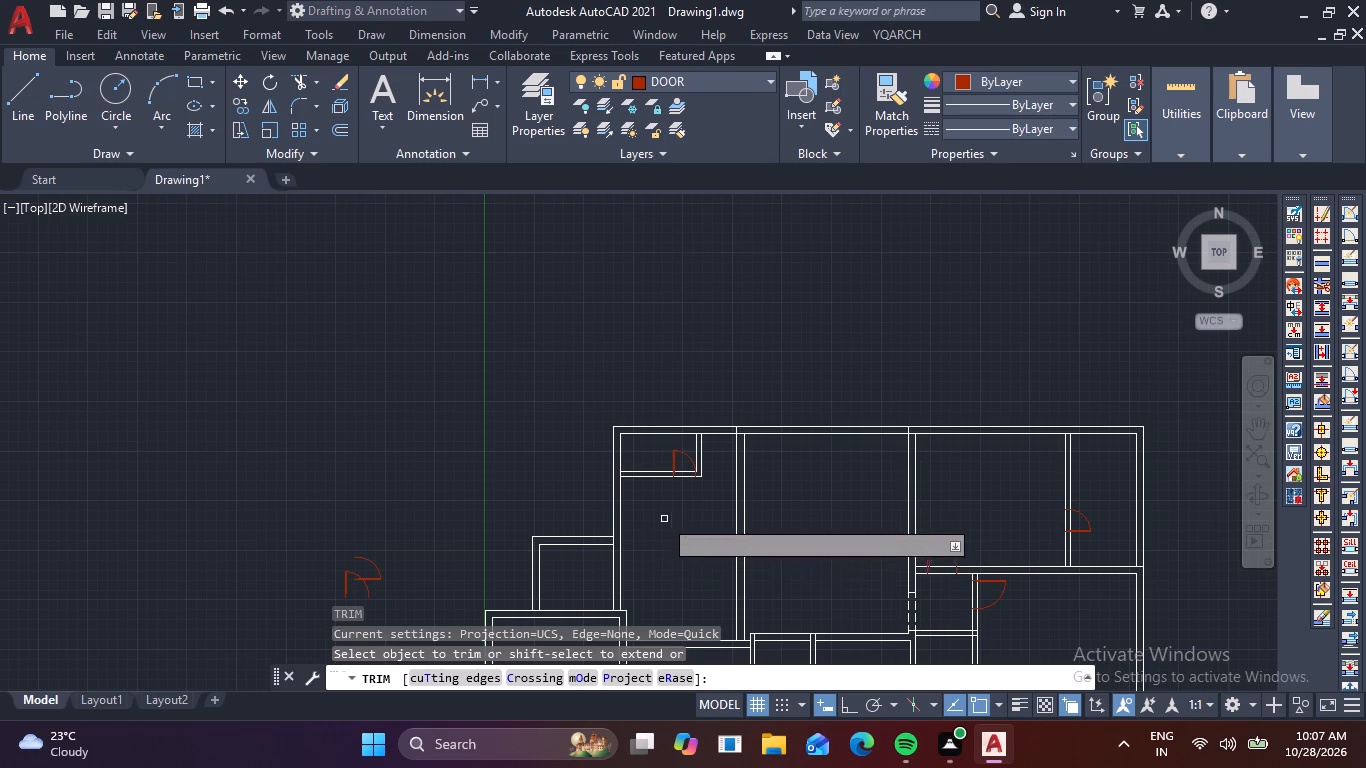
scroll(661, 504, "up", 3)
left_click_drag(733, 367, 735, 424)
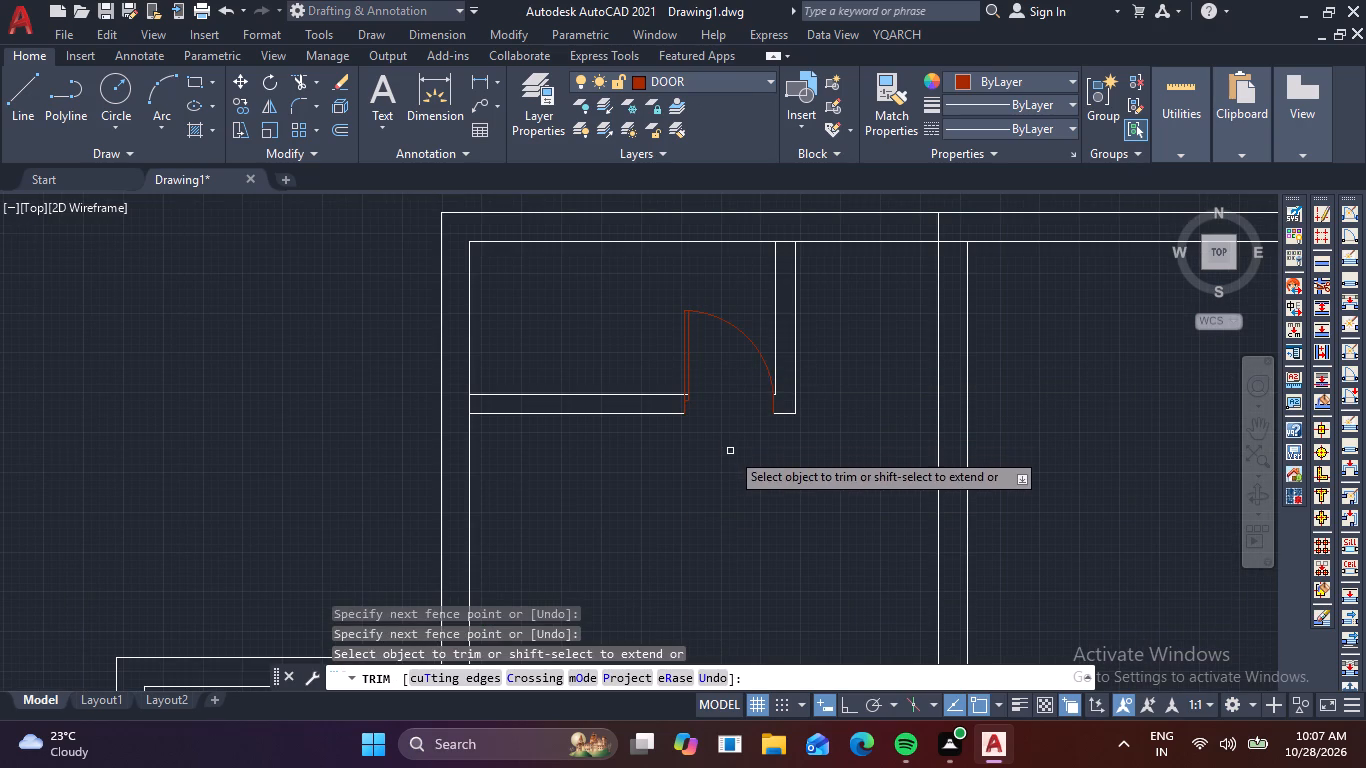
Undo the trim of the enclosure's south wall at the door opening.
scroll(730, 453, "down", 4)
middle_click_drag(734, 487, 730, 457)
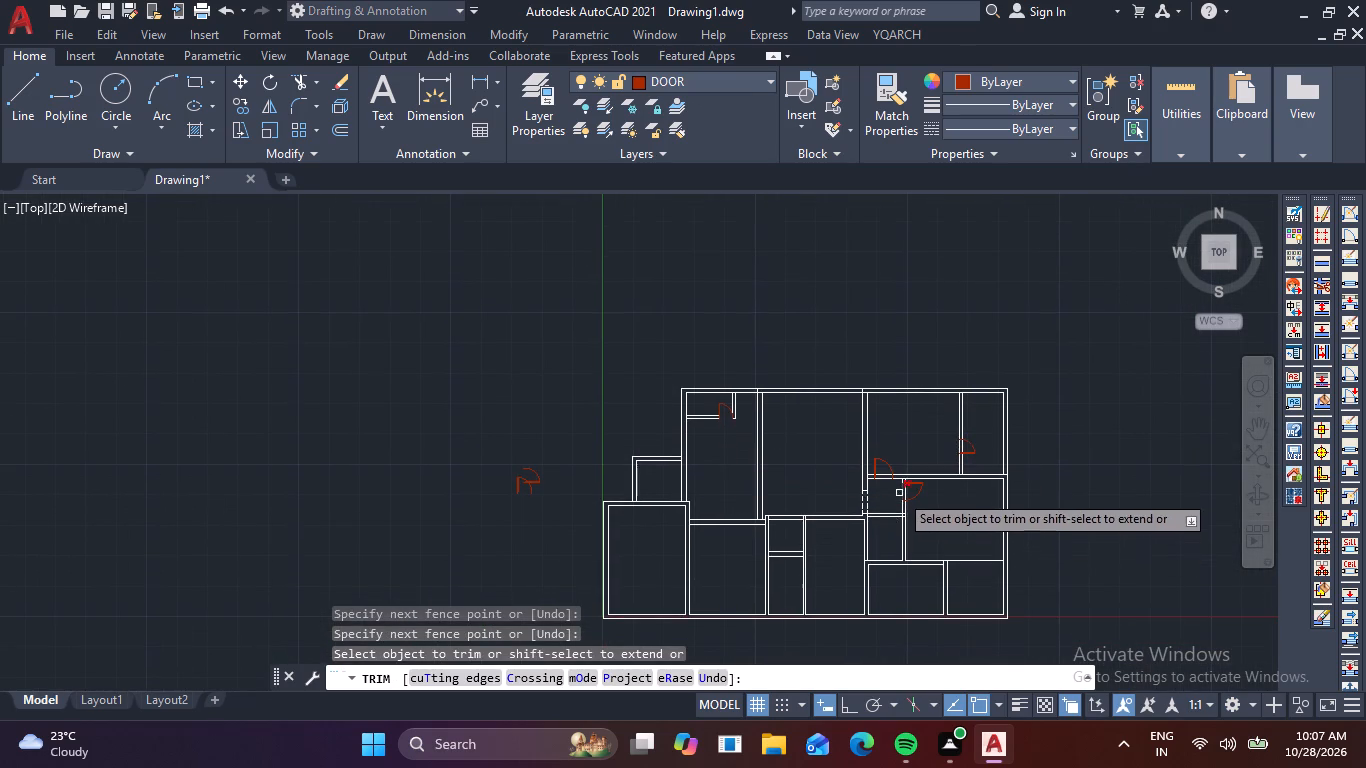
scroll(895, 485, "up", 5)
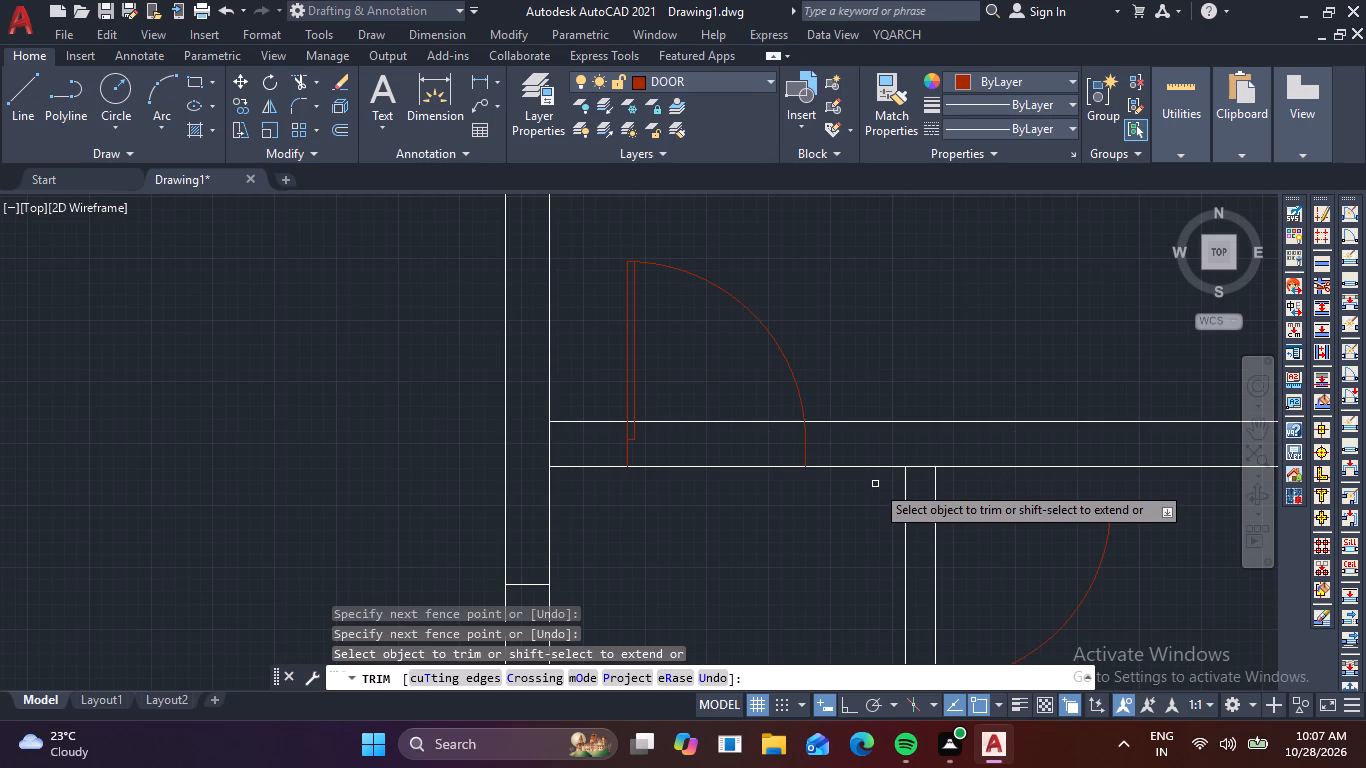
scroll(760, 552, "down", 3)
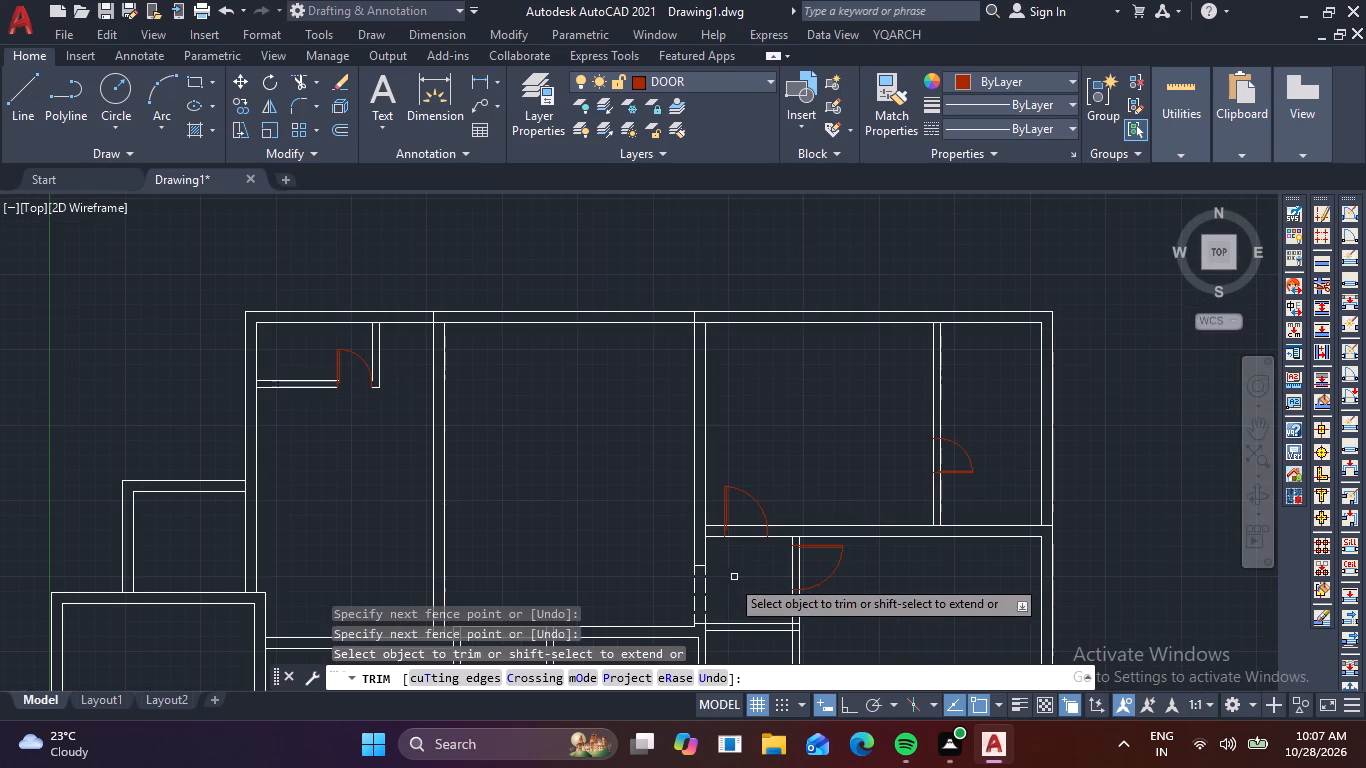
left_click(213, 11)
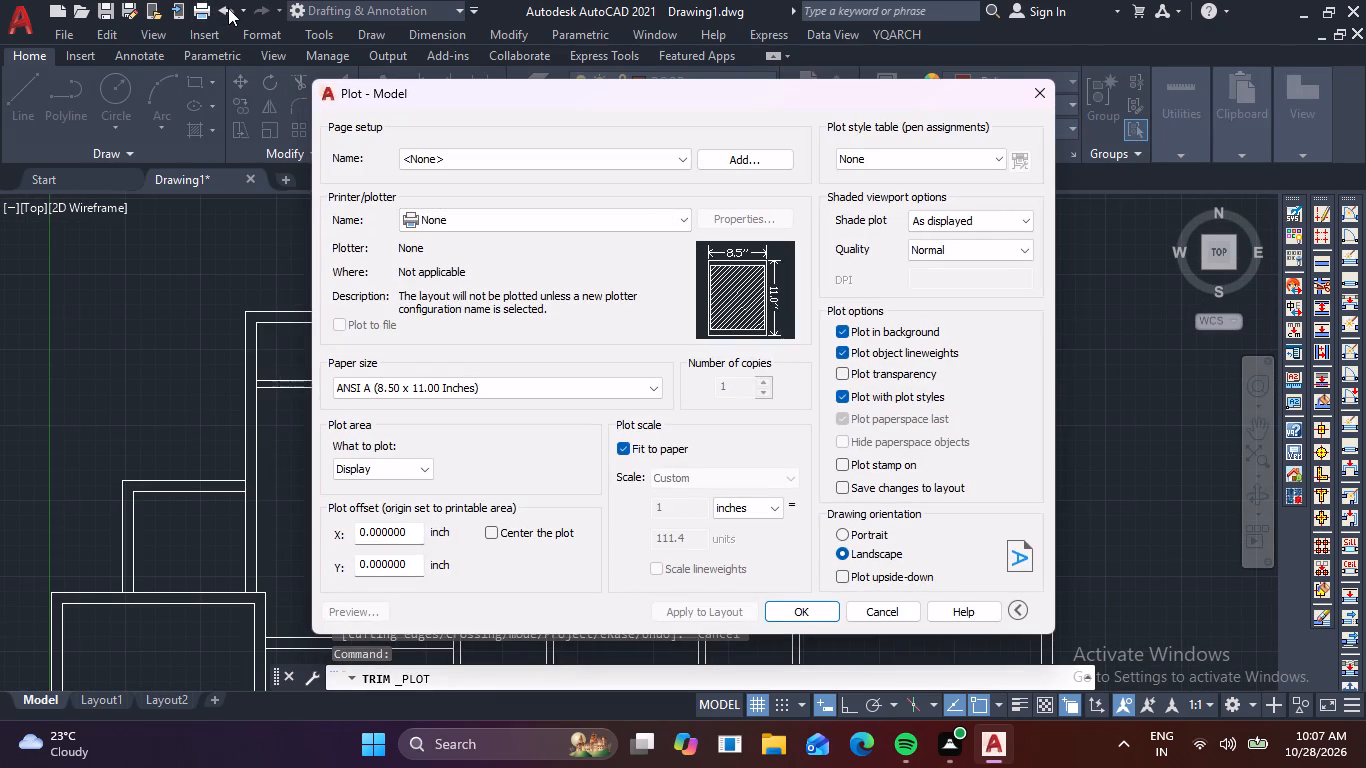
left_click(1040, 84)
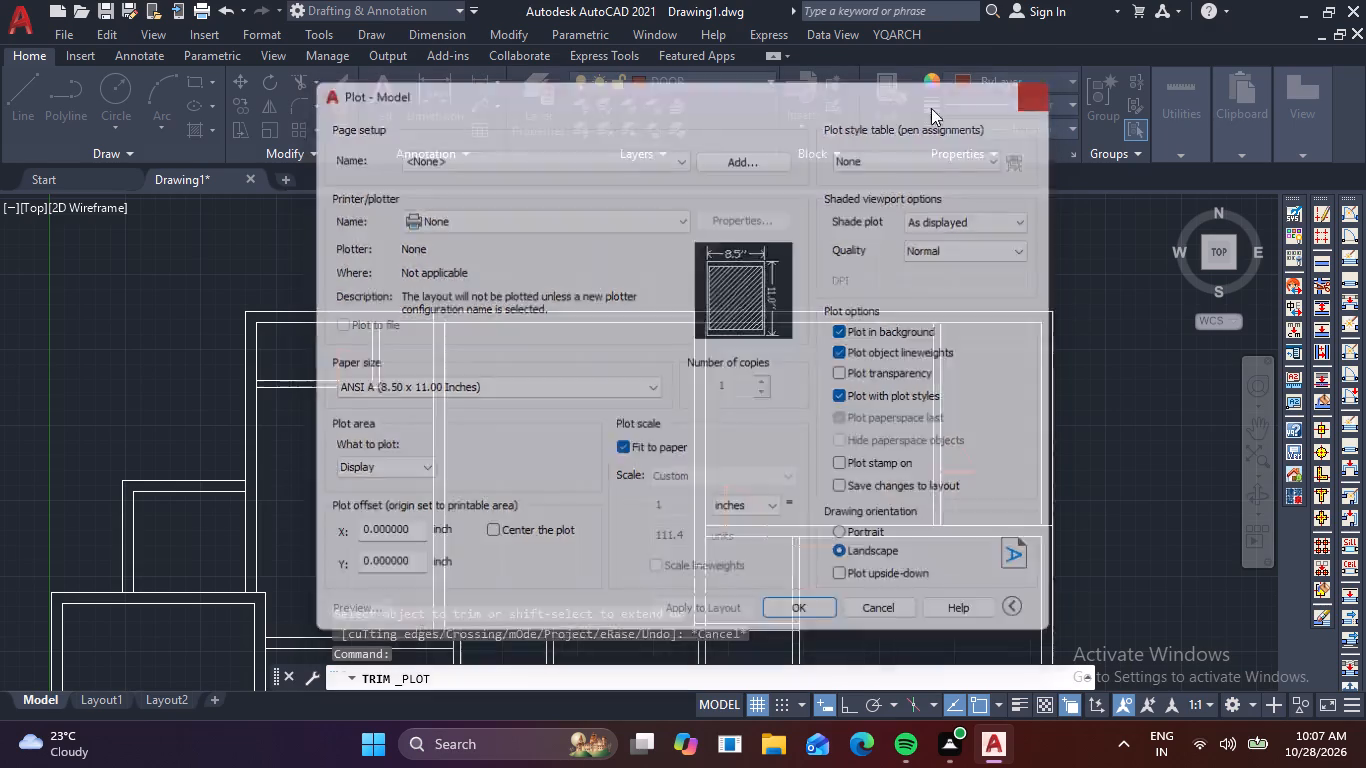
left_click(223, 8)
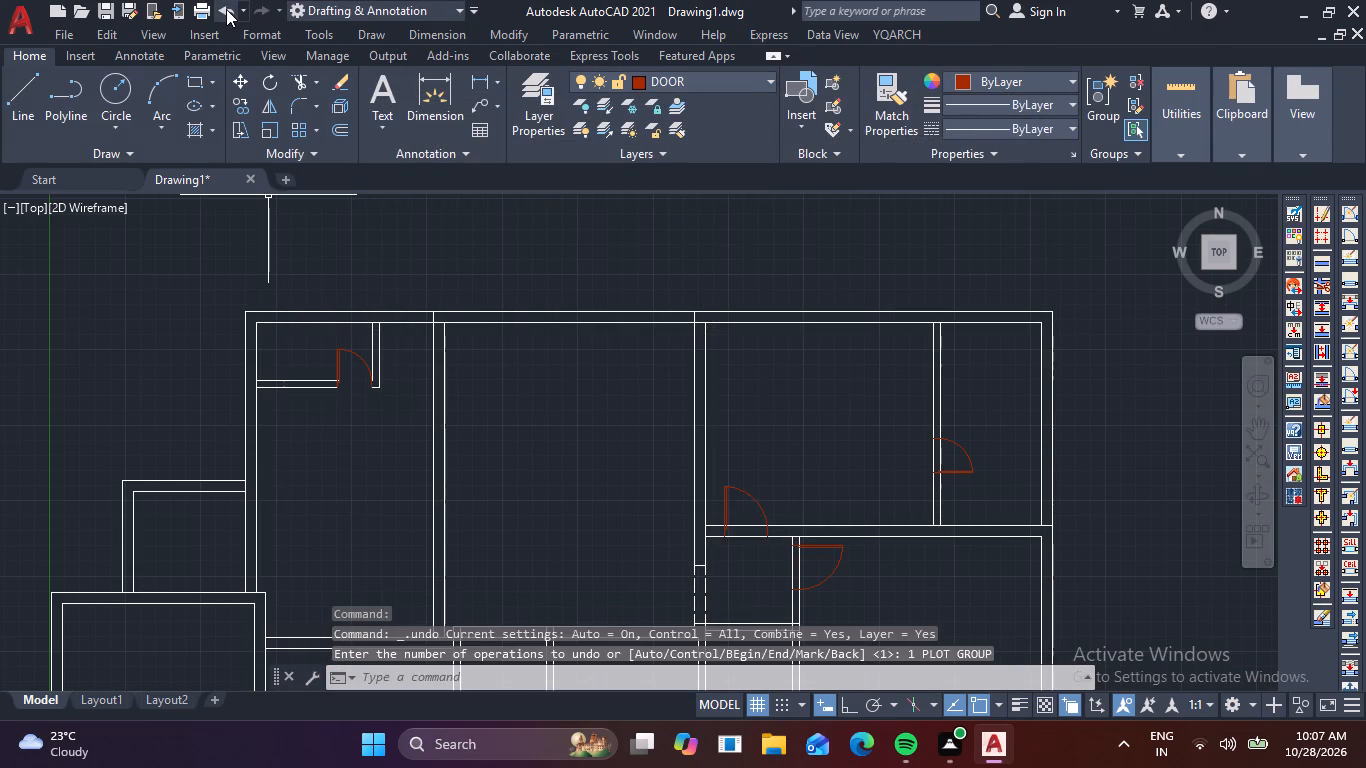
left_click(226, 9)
Erase the spare door with the horizontal leaf west of the plan.
scroll(576, 393, "down", 2)
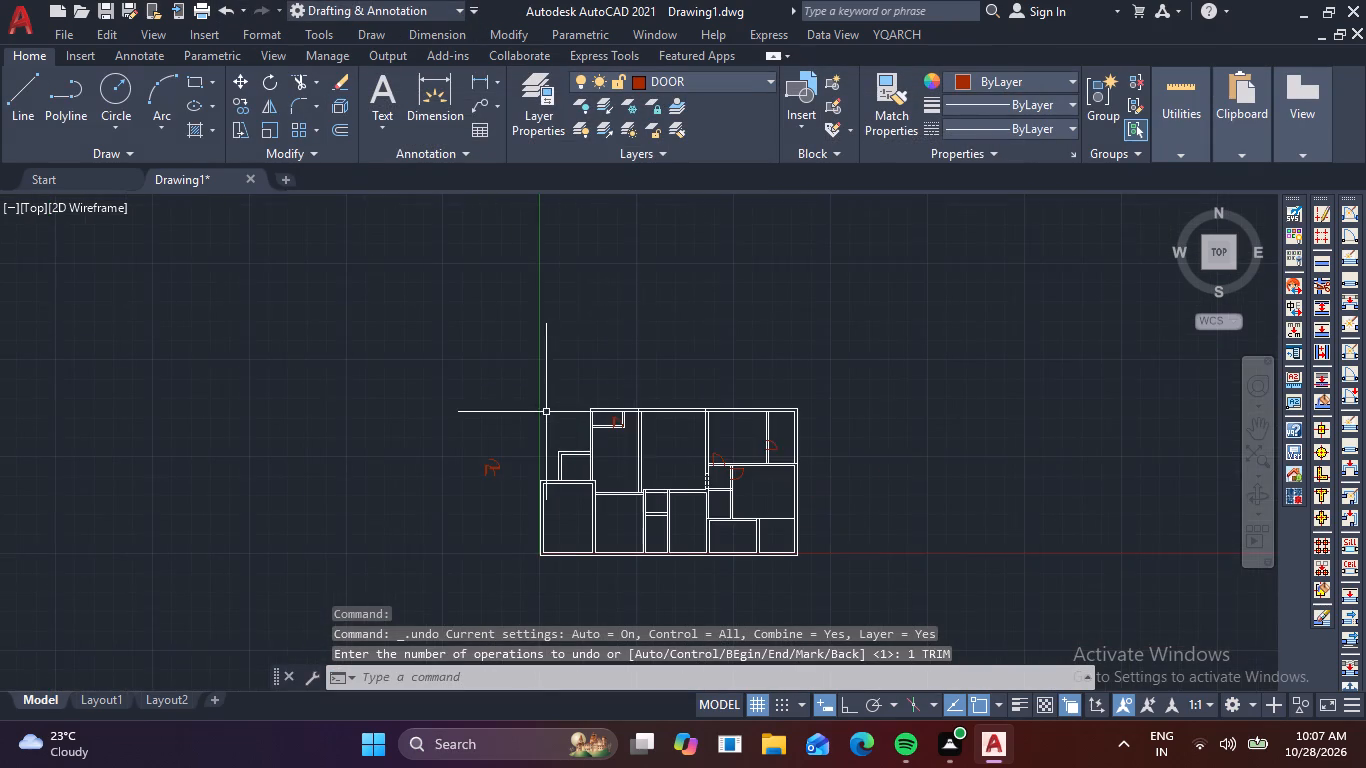
middle_click_drag(537, 422, 418, 284)
scroll(368, 339, "up", 4)
middle_click_drag(361, 374, 400, 506)
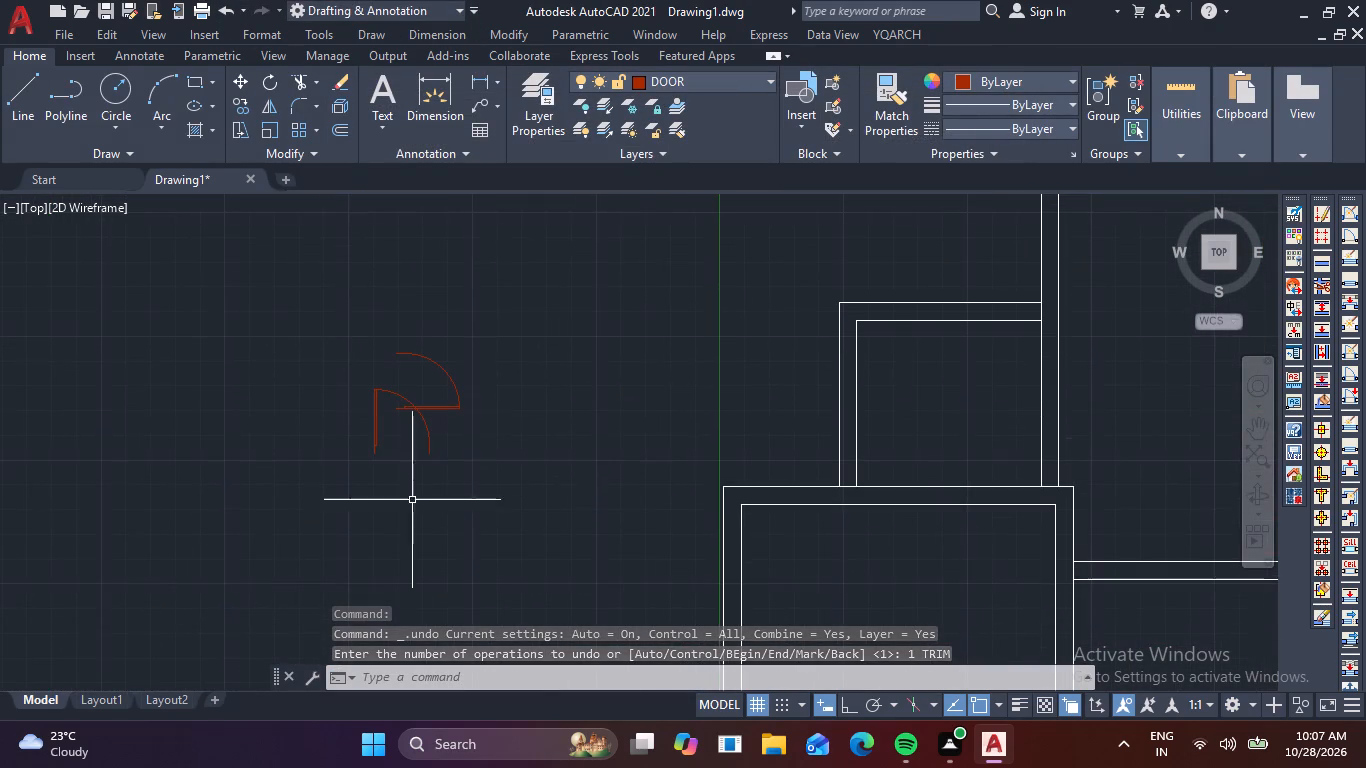
left_click(455, 434)
left_click(452, 394)
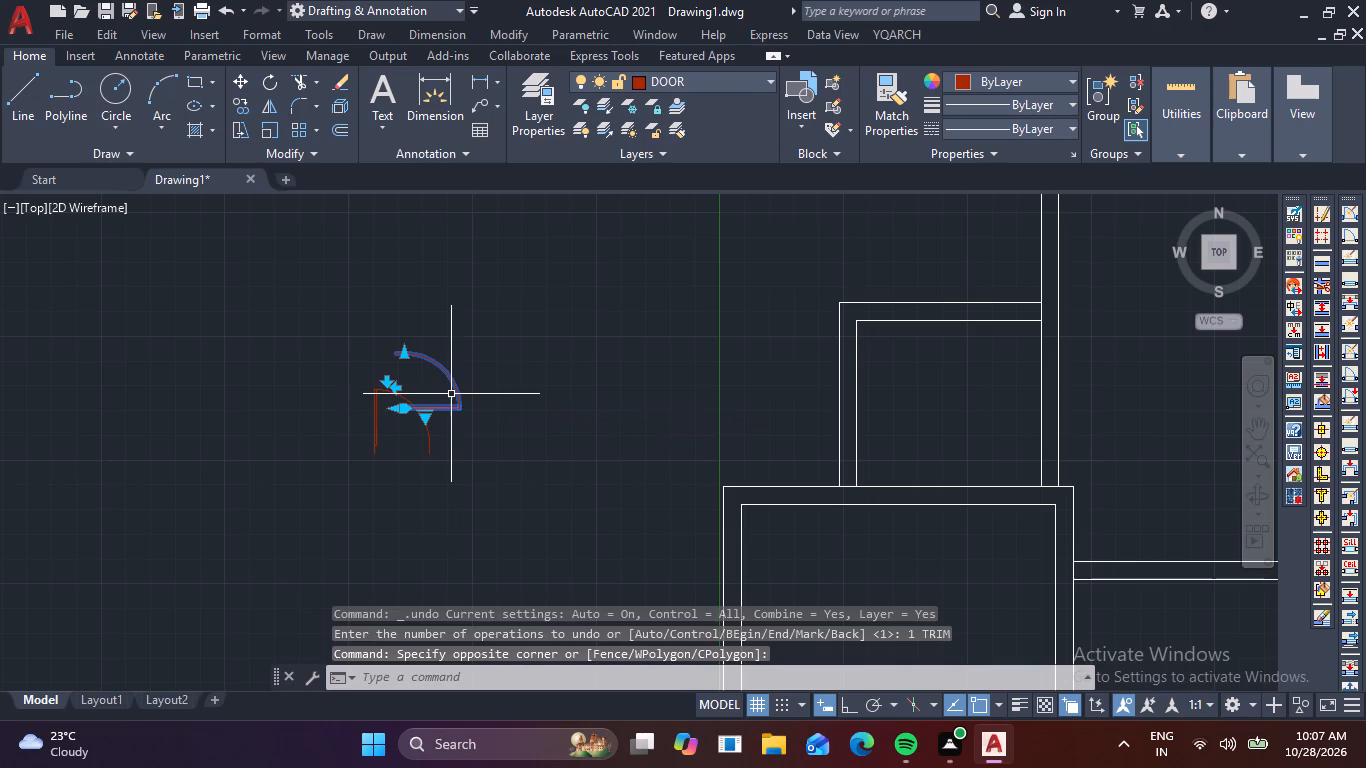
right_click(450, 394)
left_click(532, 354)
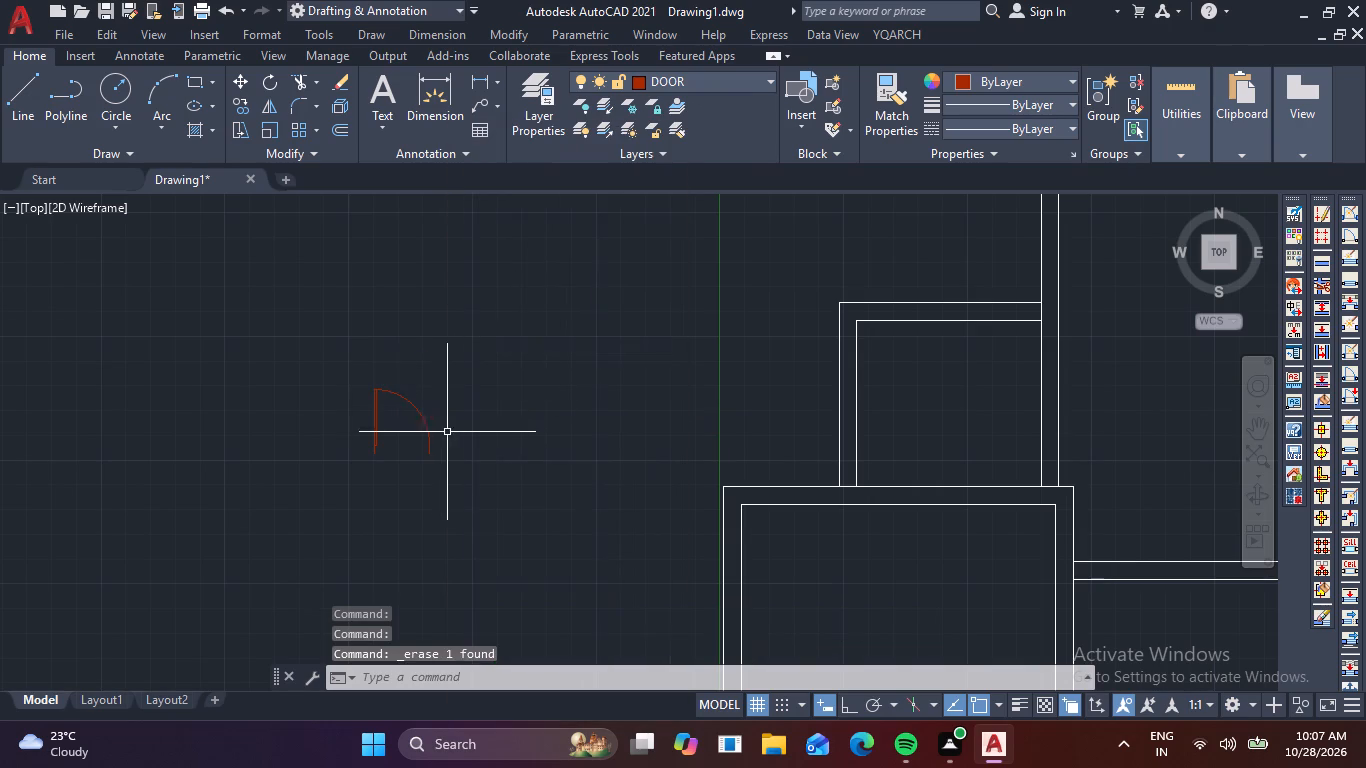
Scale the spare door west of the plan by reference from its lower hinge-side endpoint, setting its opening width to 2'.
scroll(444, 433, "up", 2)
left_click(300, 450)
left_click(216, 431)
right_click(215, 431)
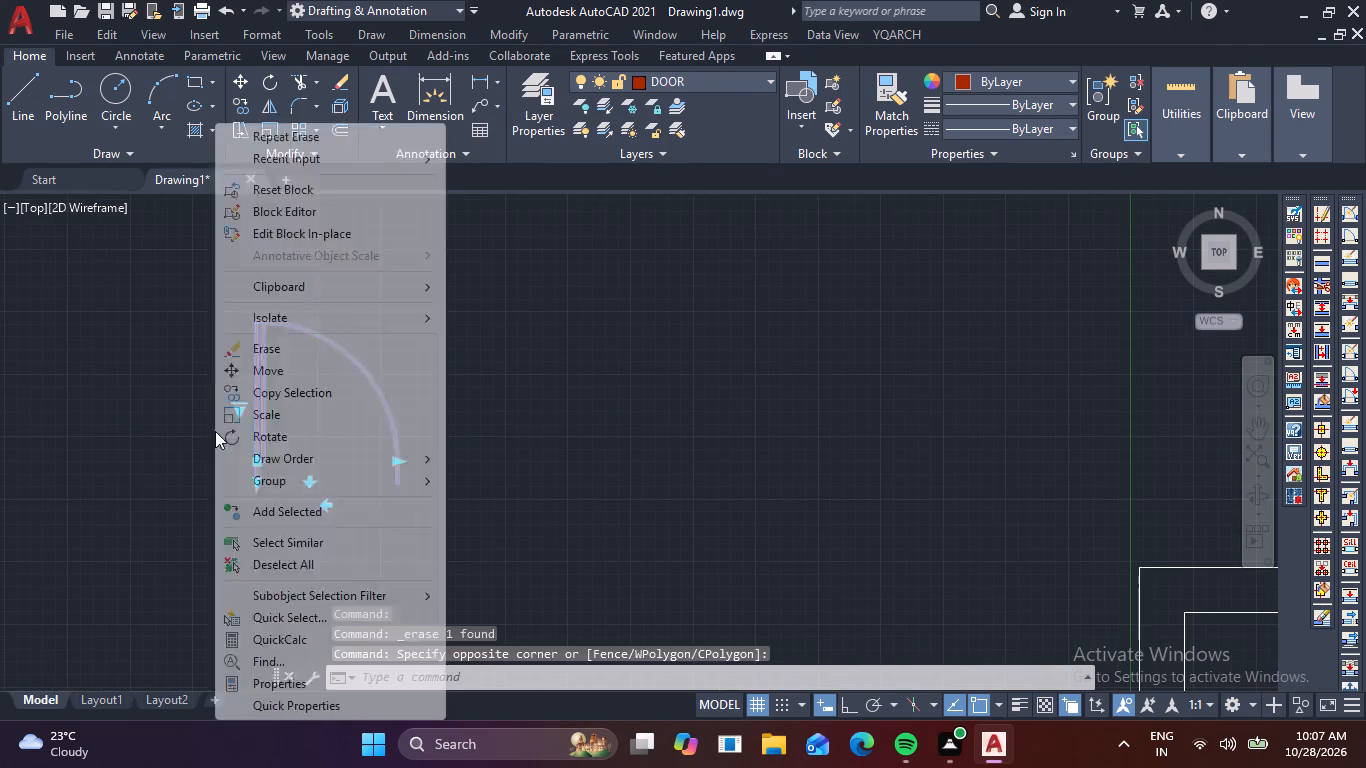
left_click(290, 421)
scroll(252, 487, "up", 2)
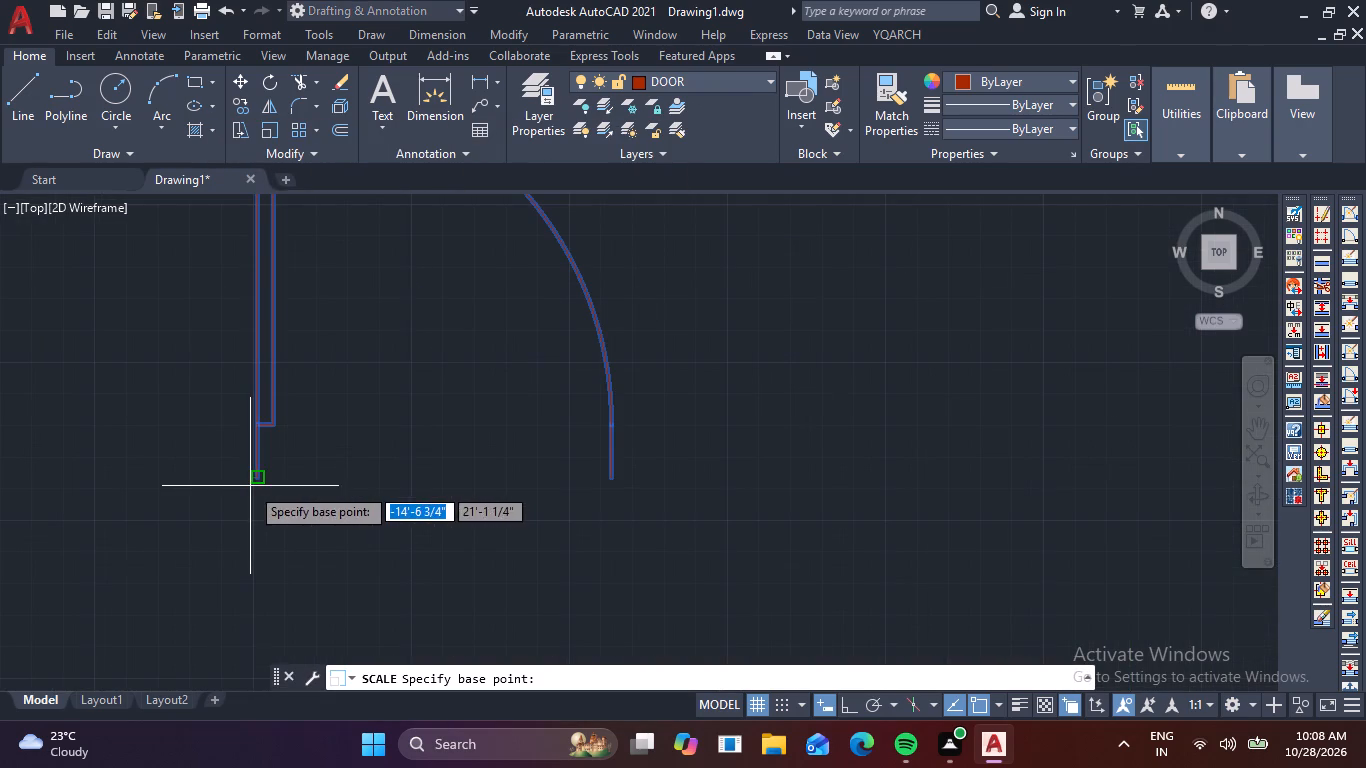
left_click(260, 475)
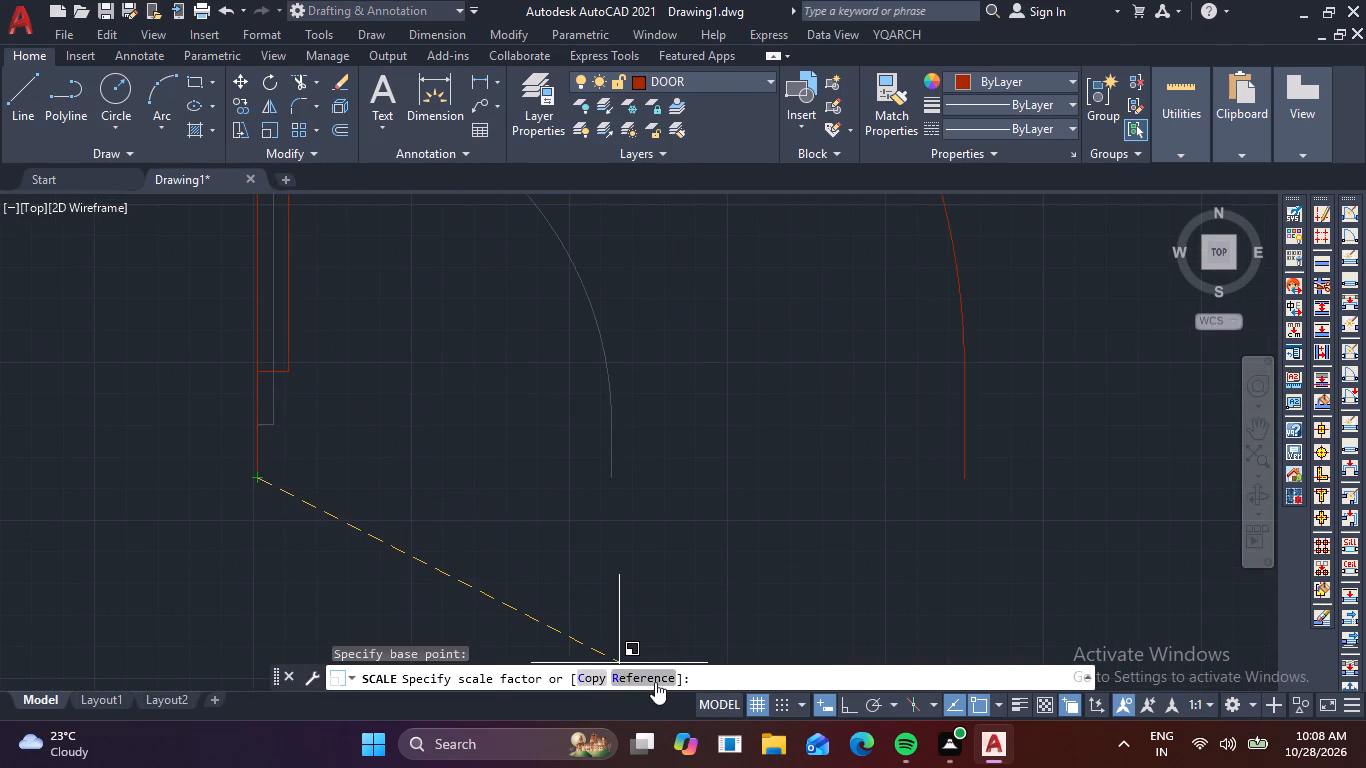
left_click(651, 678)
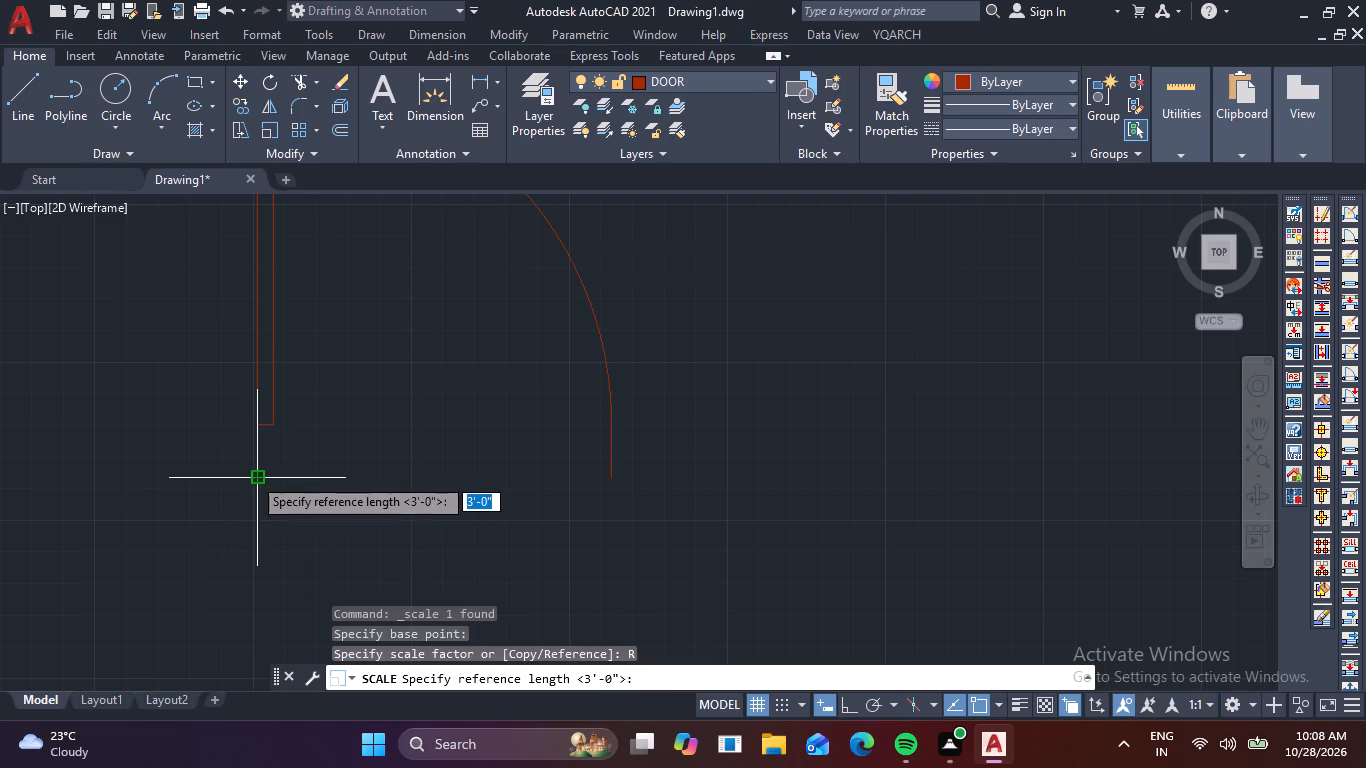
left_click(254, 477)
left_click(607, 475)
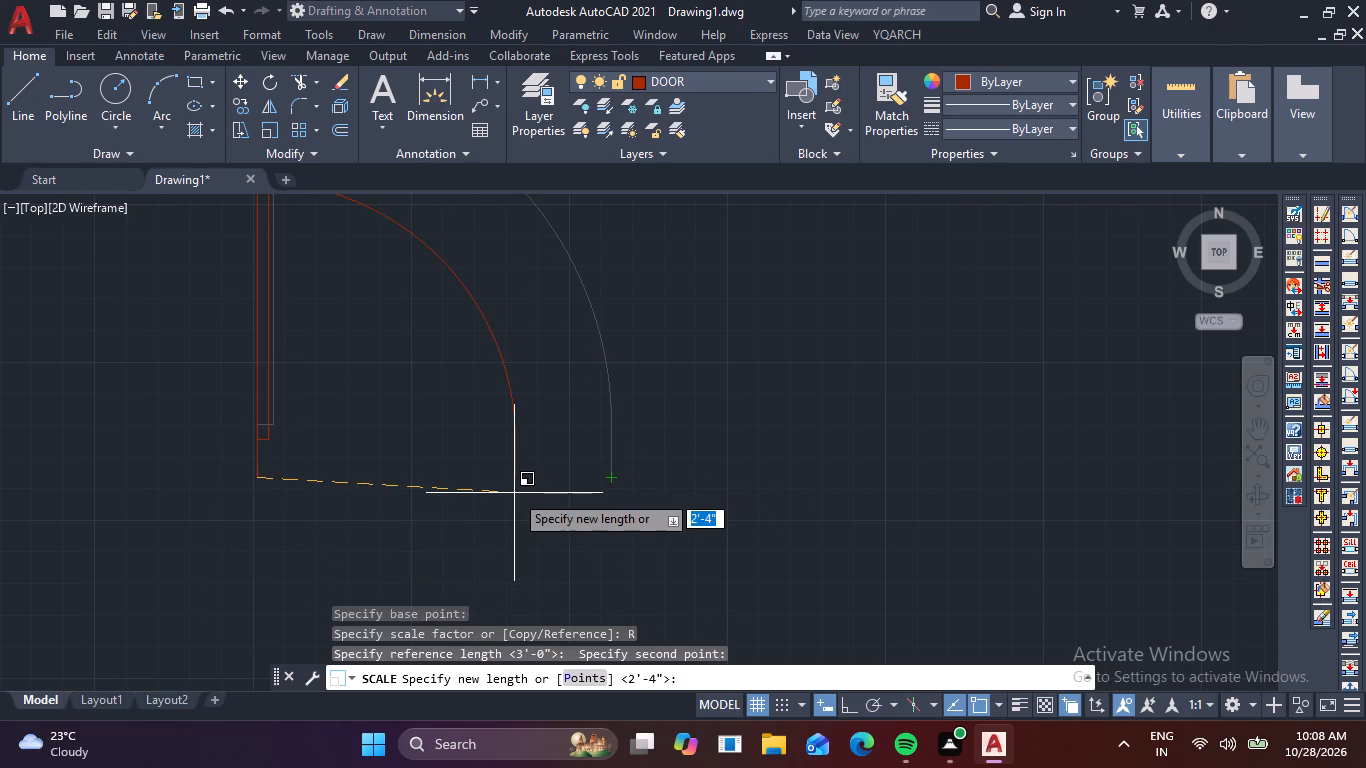
key("2")
key("apostrophe")
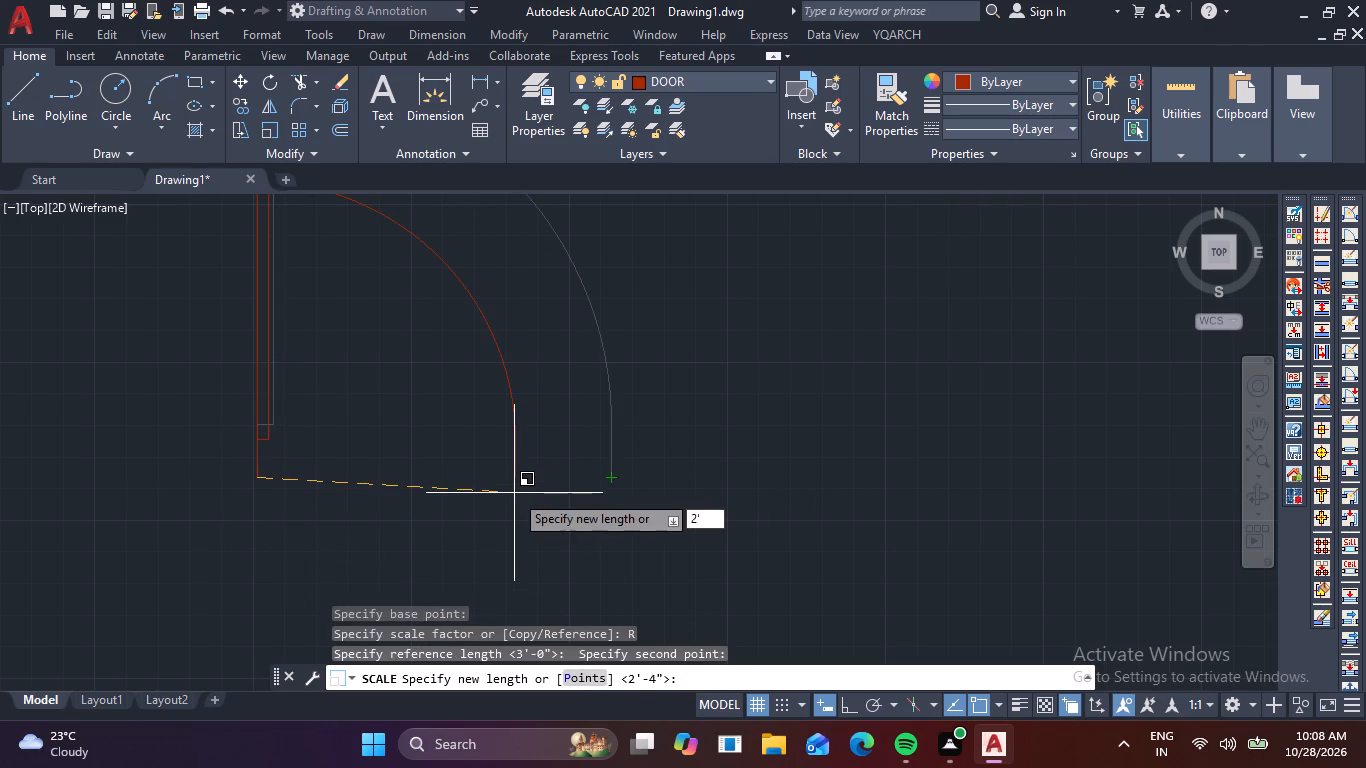
key("Return")
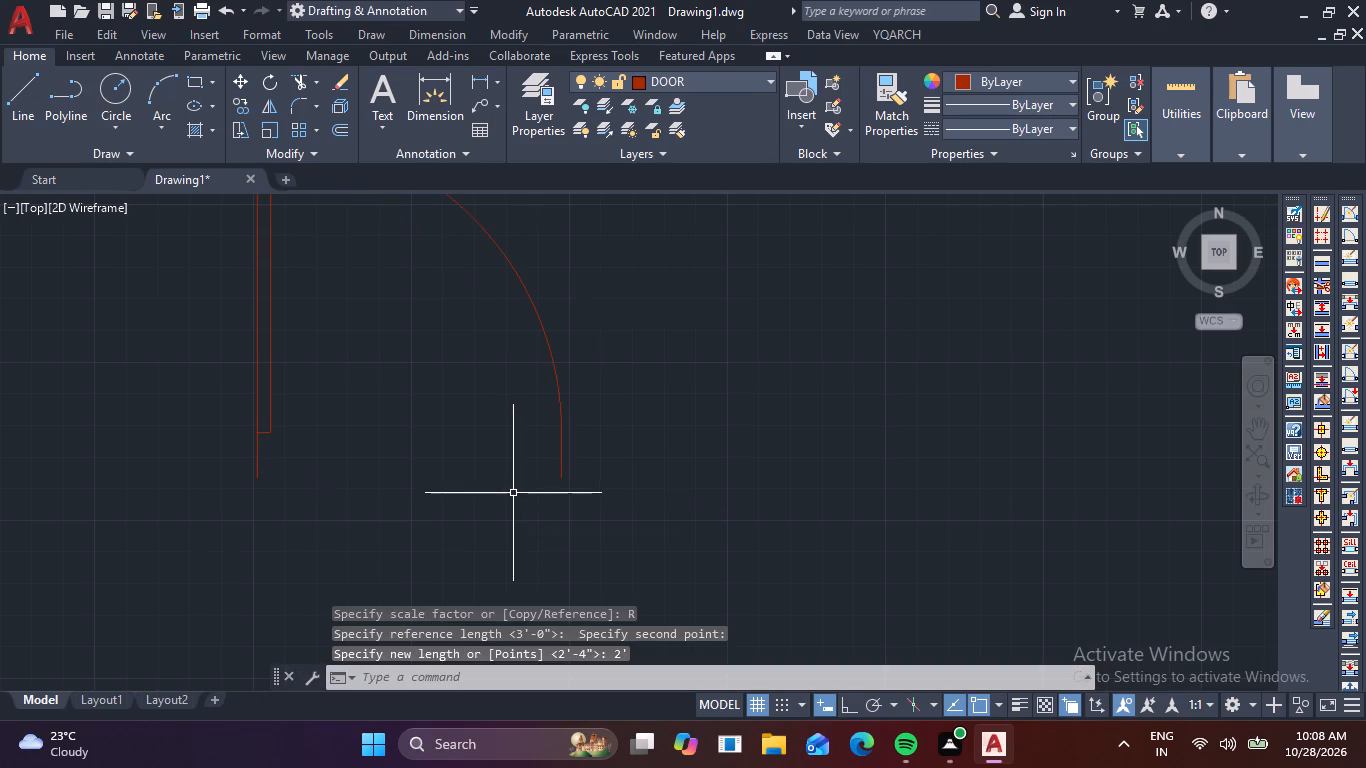
Mirror the spare door about a vertical line through its free-end endpoint with Ortho on, keeping the original to form a double door.
scroll(476, 485, "down", 2)
left_click(457, 467)
left_click(351, 459)
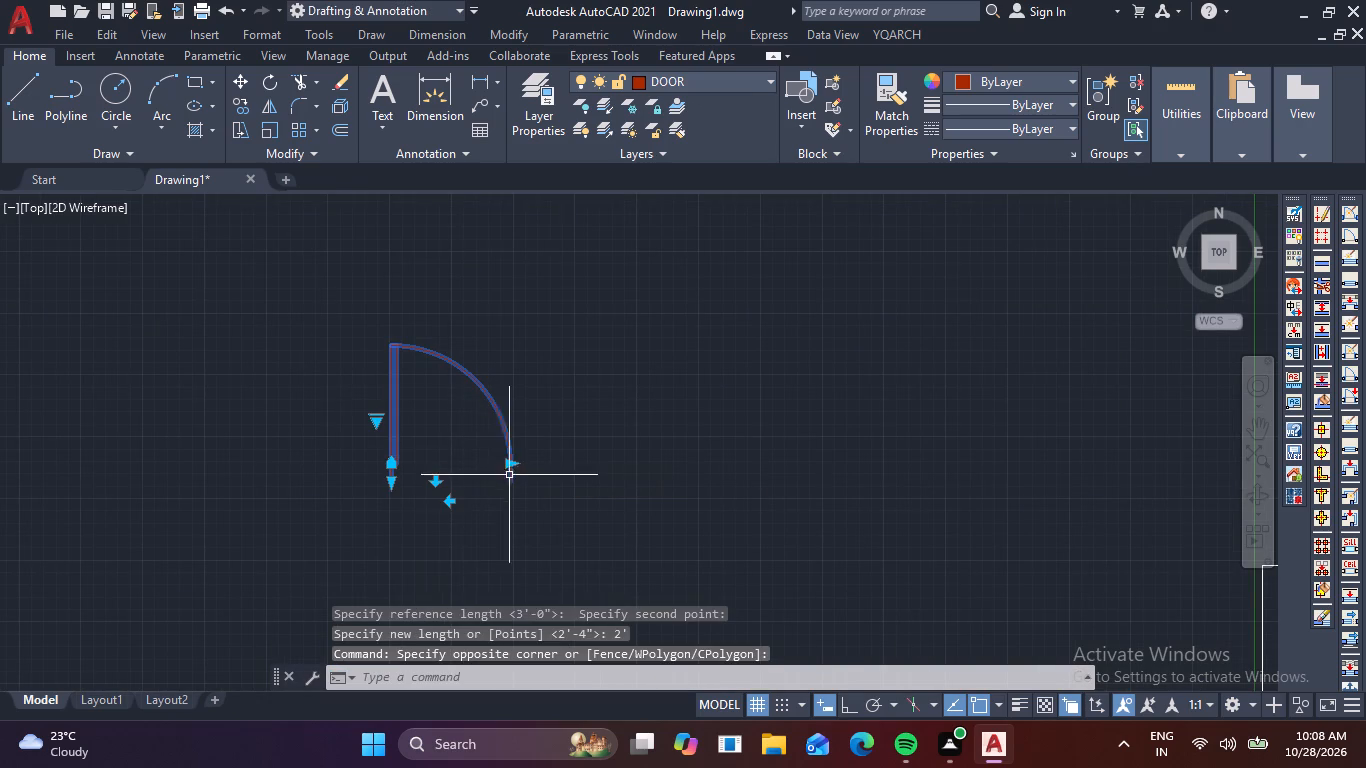
right_click(543, 484)
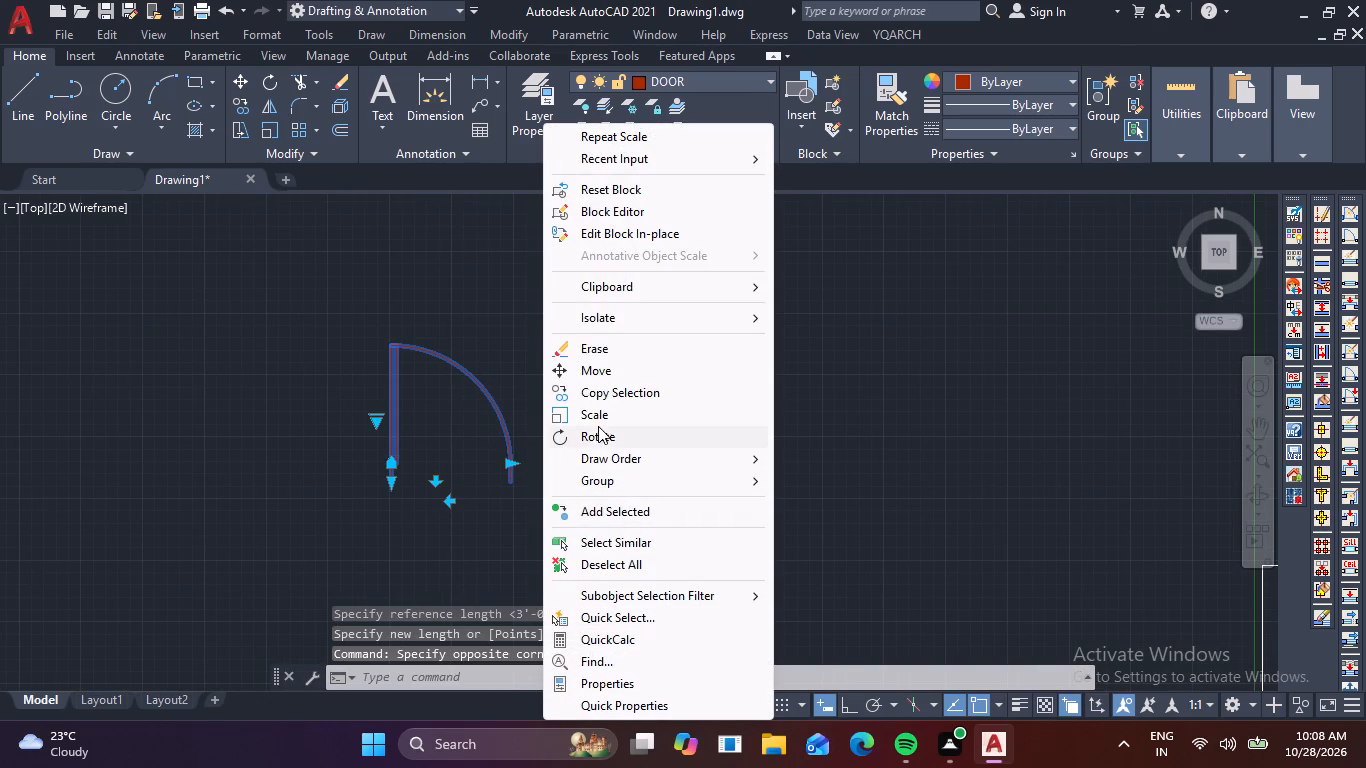
left_click(421, 417)
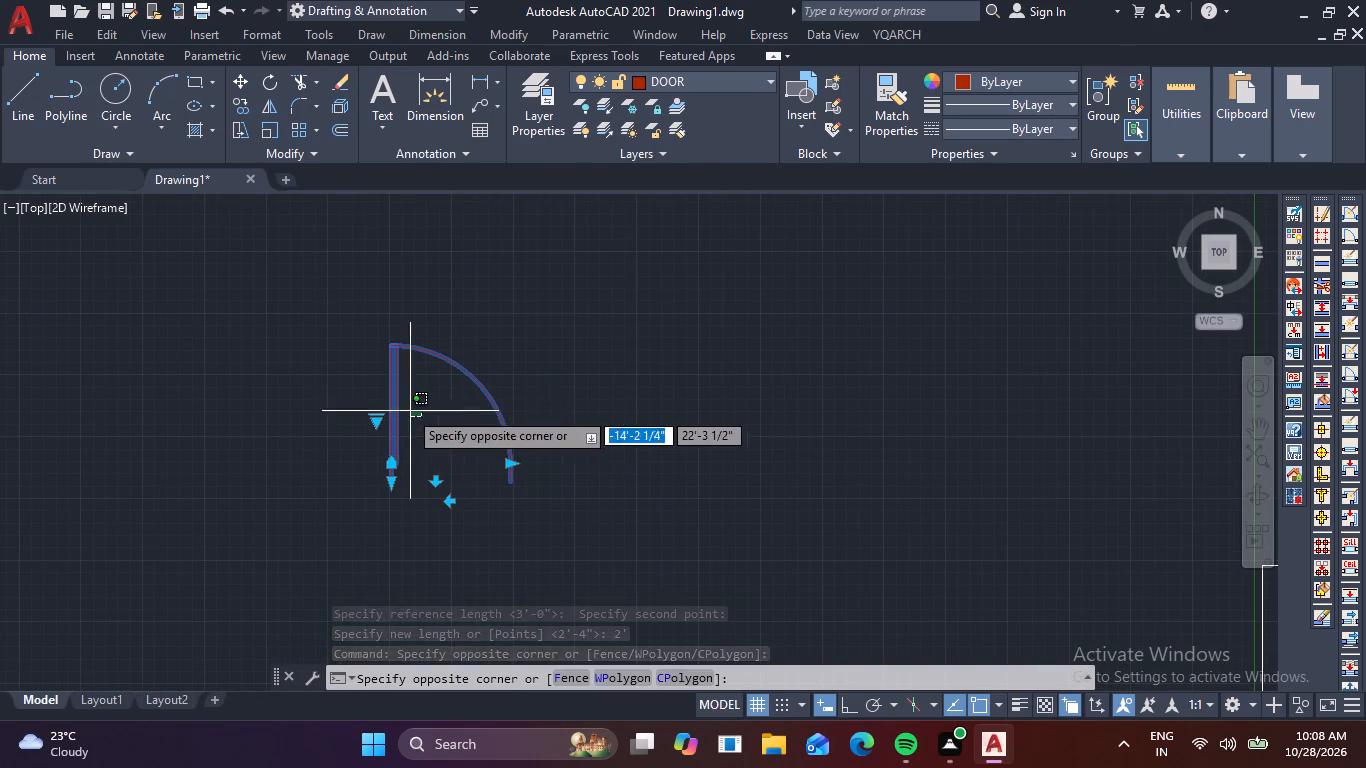
left_click(338, 373)
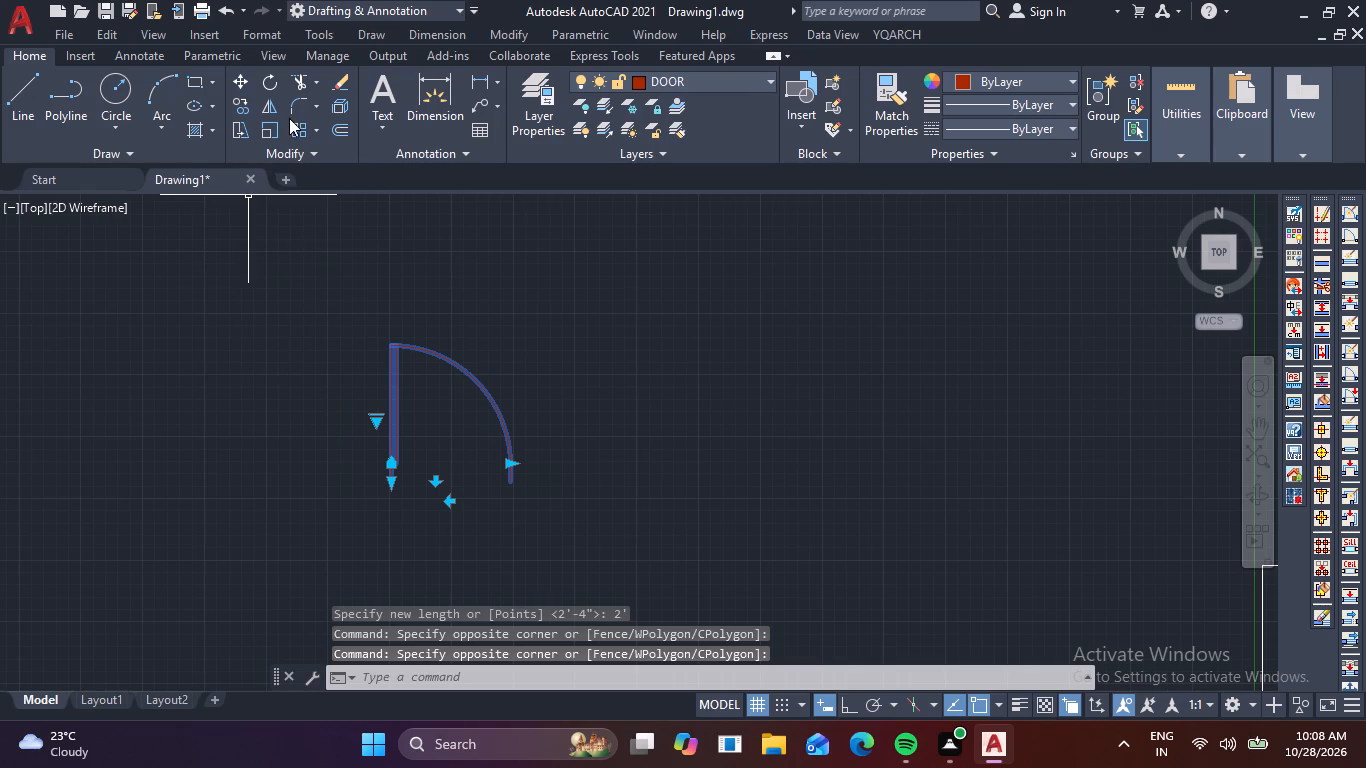
left_click(271, 98)
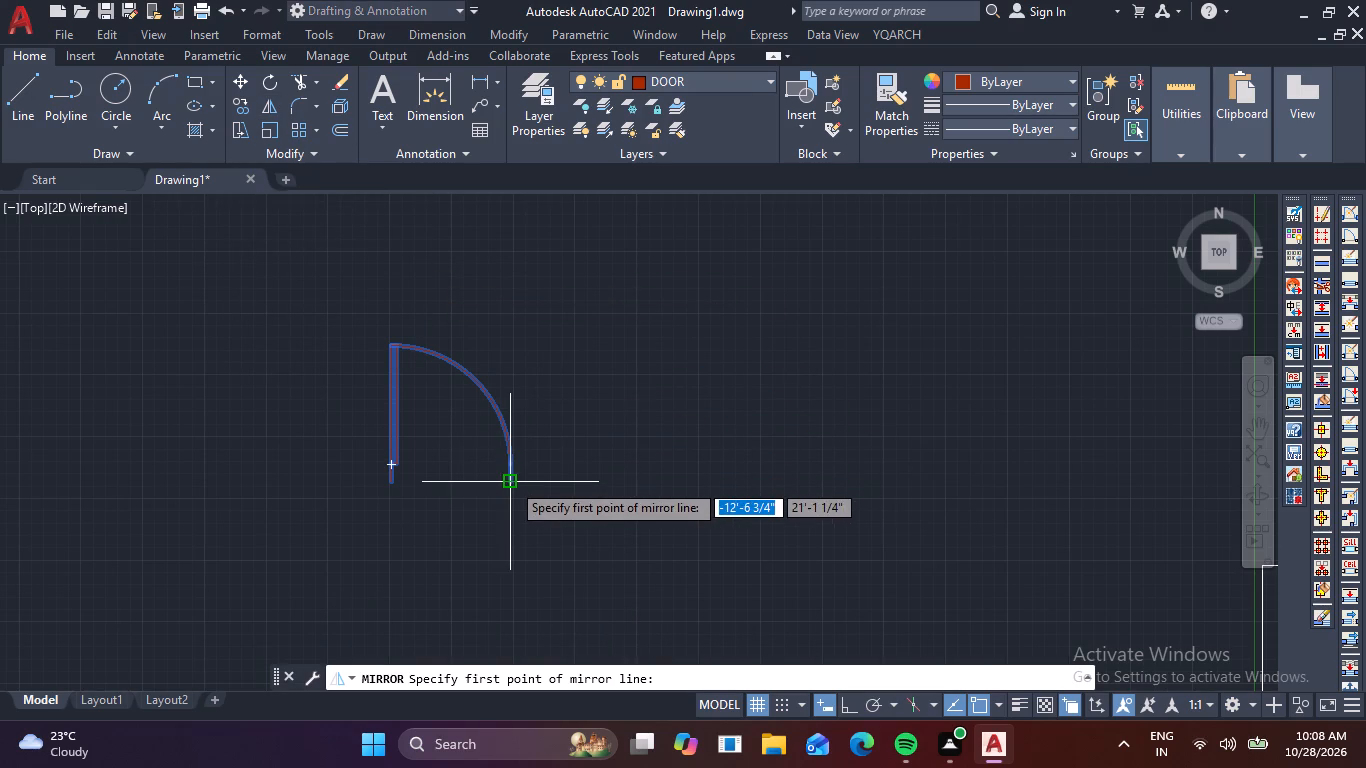
left_click(511, 482)
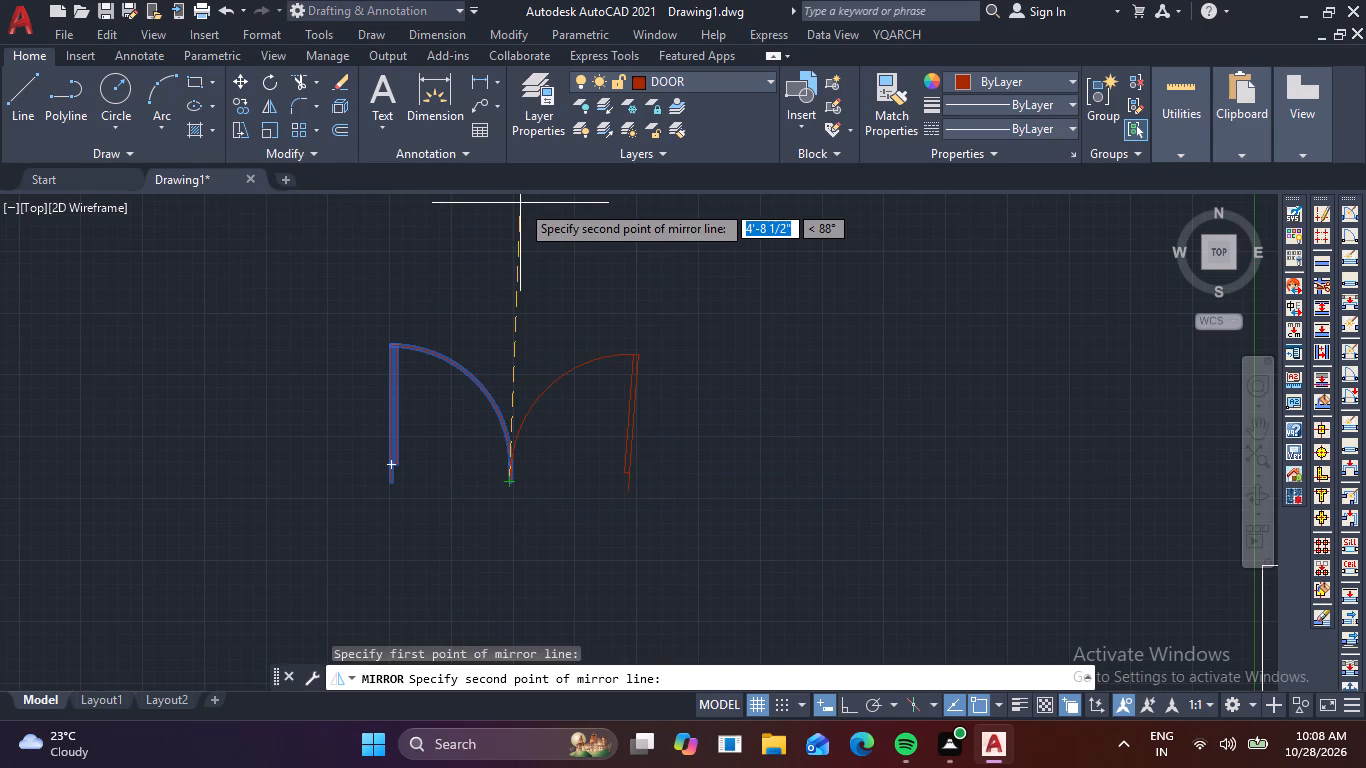
left_click(843, 708)
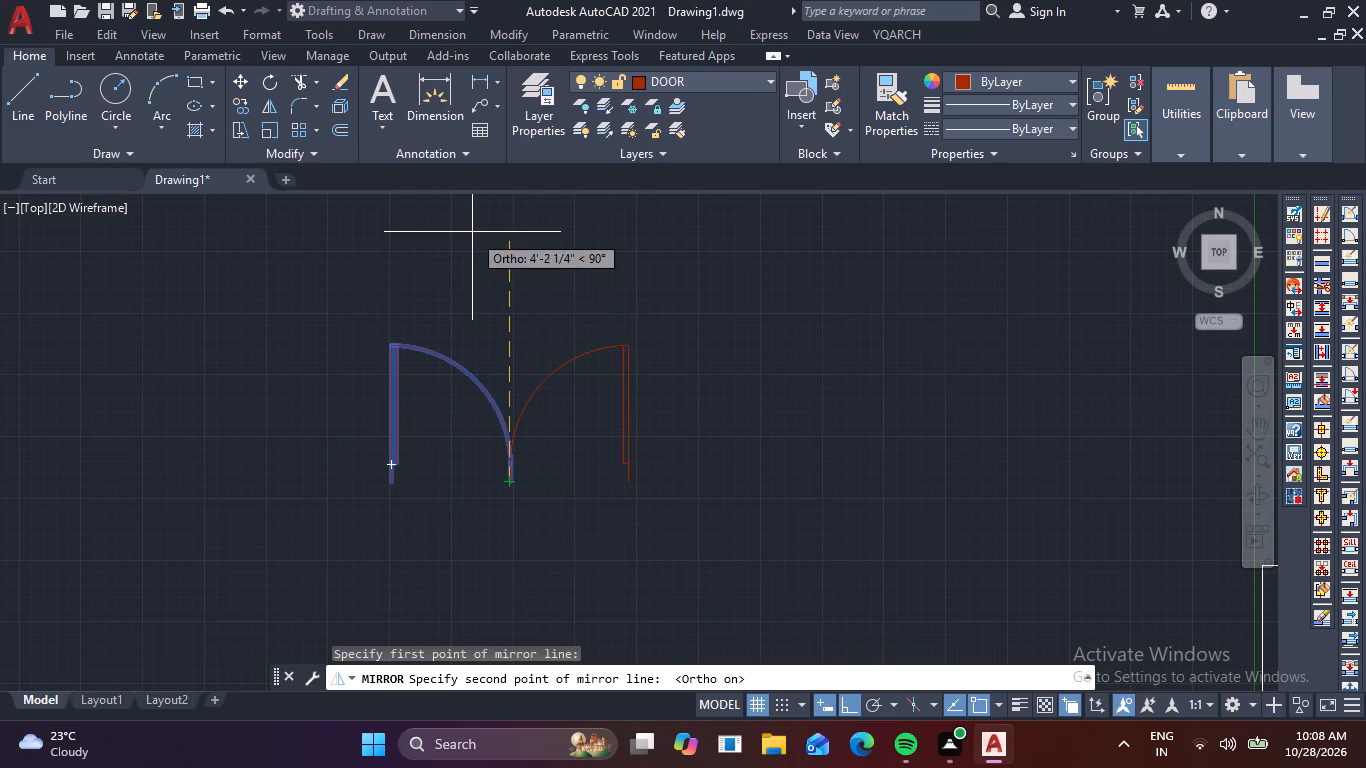
left_click(472, 228)
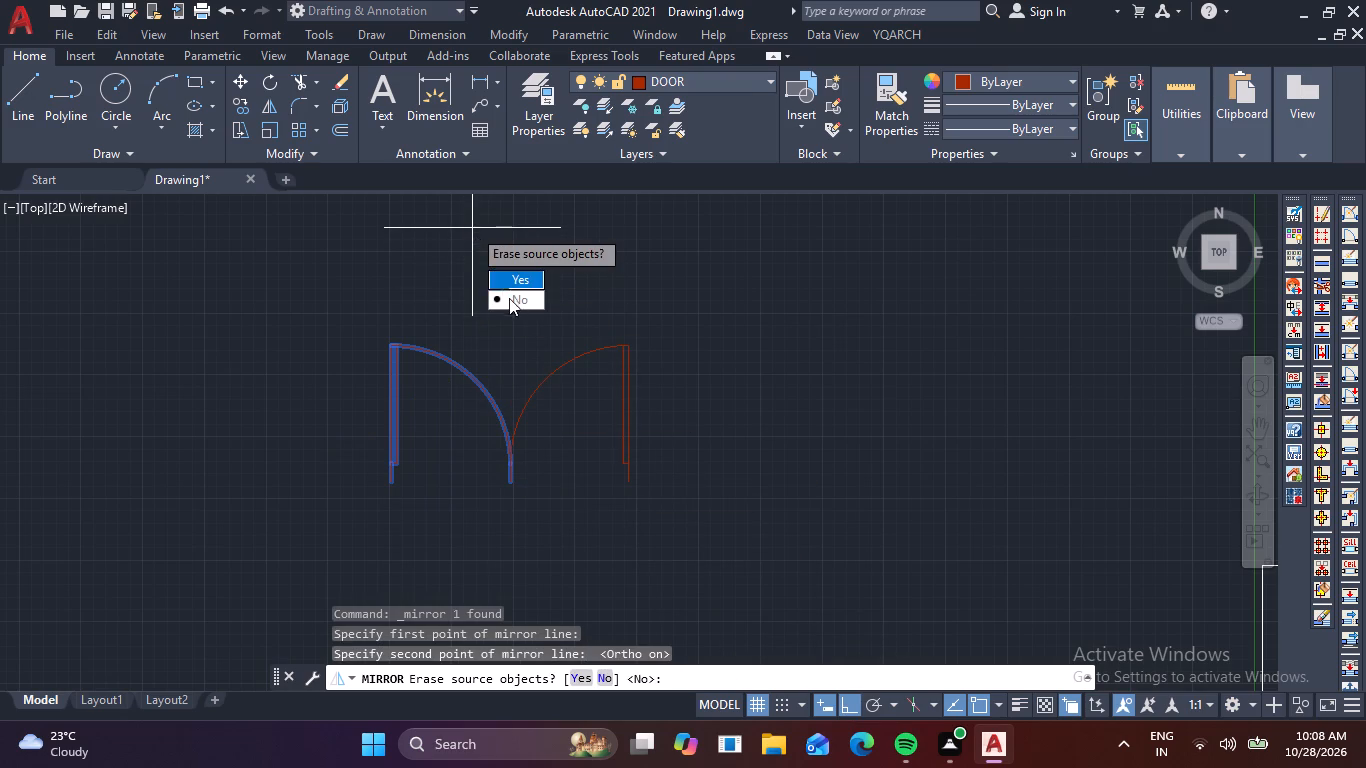
left_click_drag(510, 298, 472, 228)
Mirror the double door across a horizontal line just below it, keeping the original.
left_click(545, 465)
left_click(467, 446)
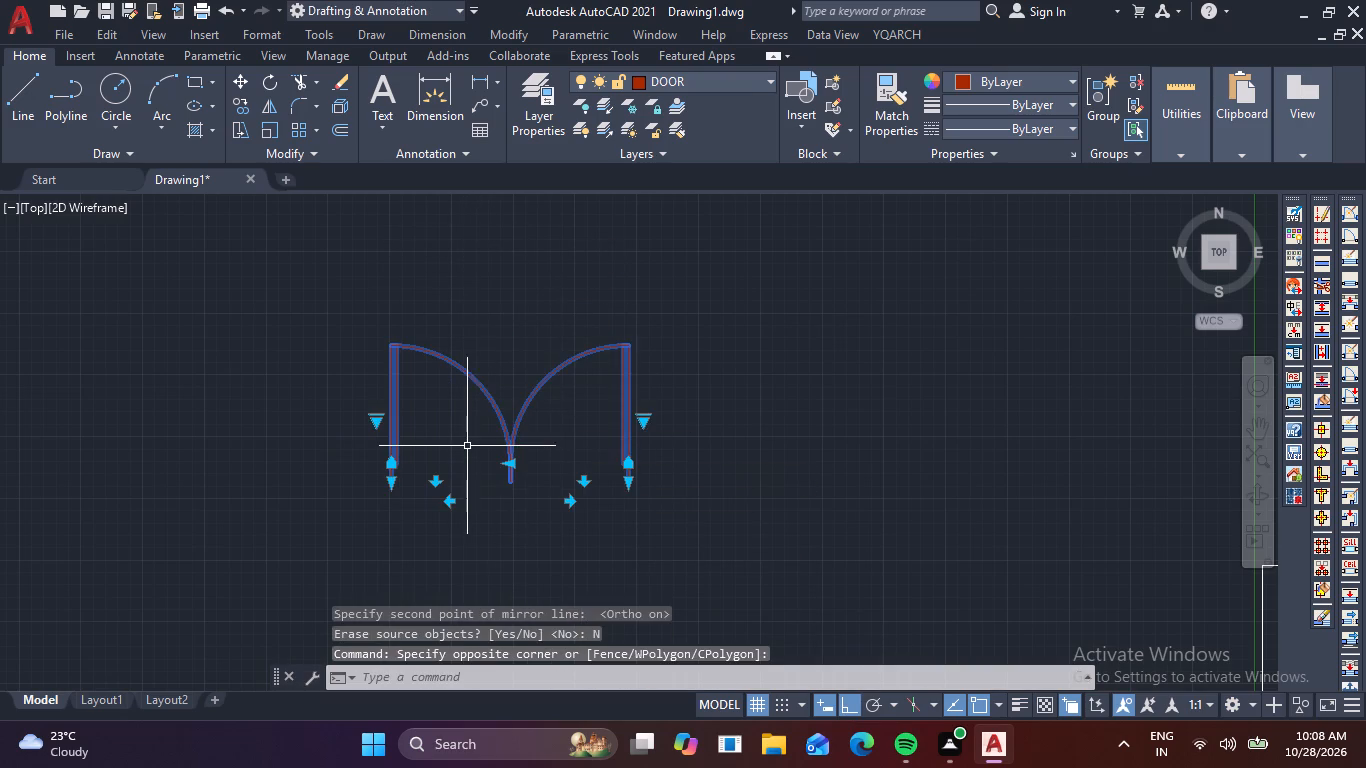
scroll(482, 436, "down", 2)
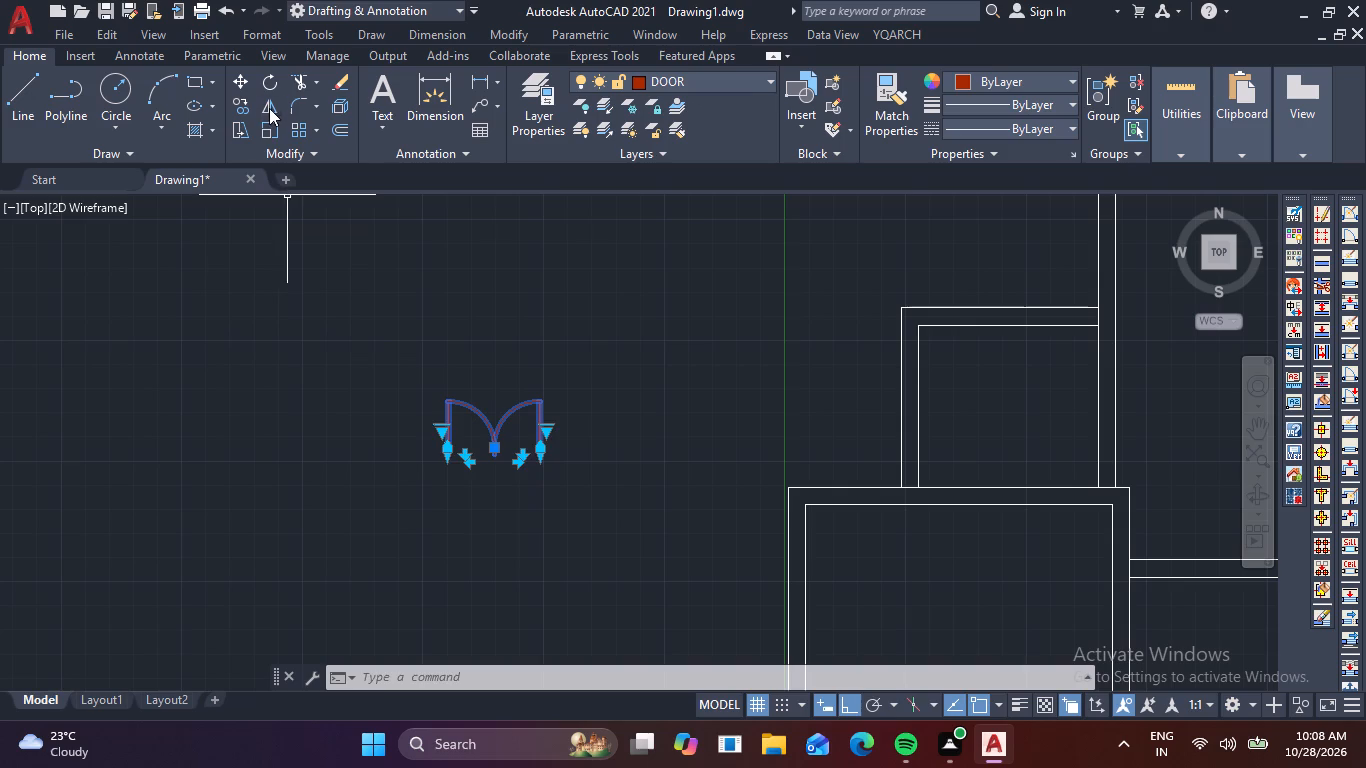
left_click(269, 108)
left_click(605, 496)
left_click(265, 527)
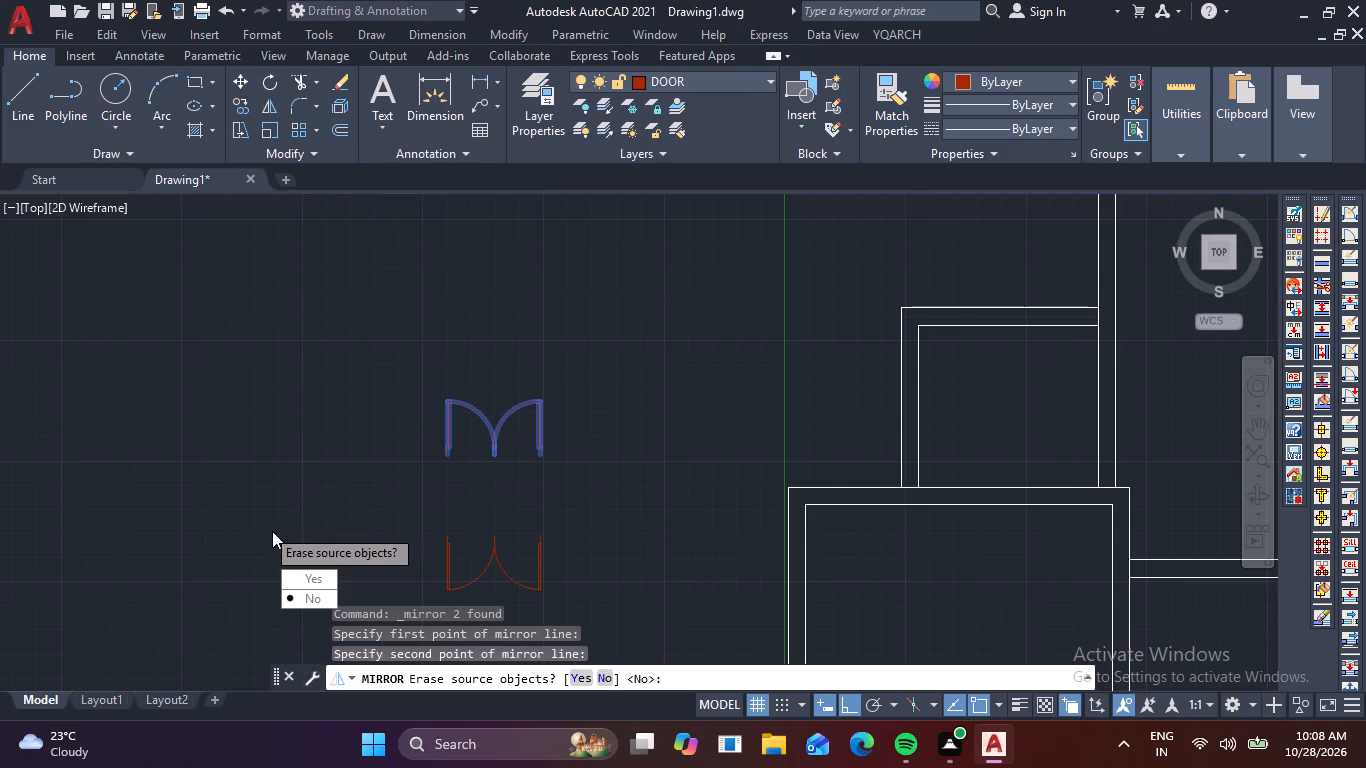
left_click(319, 609)
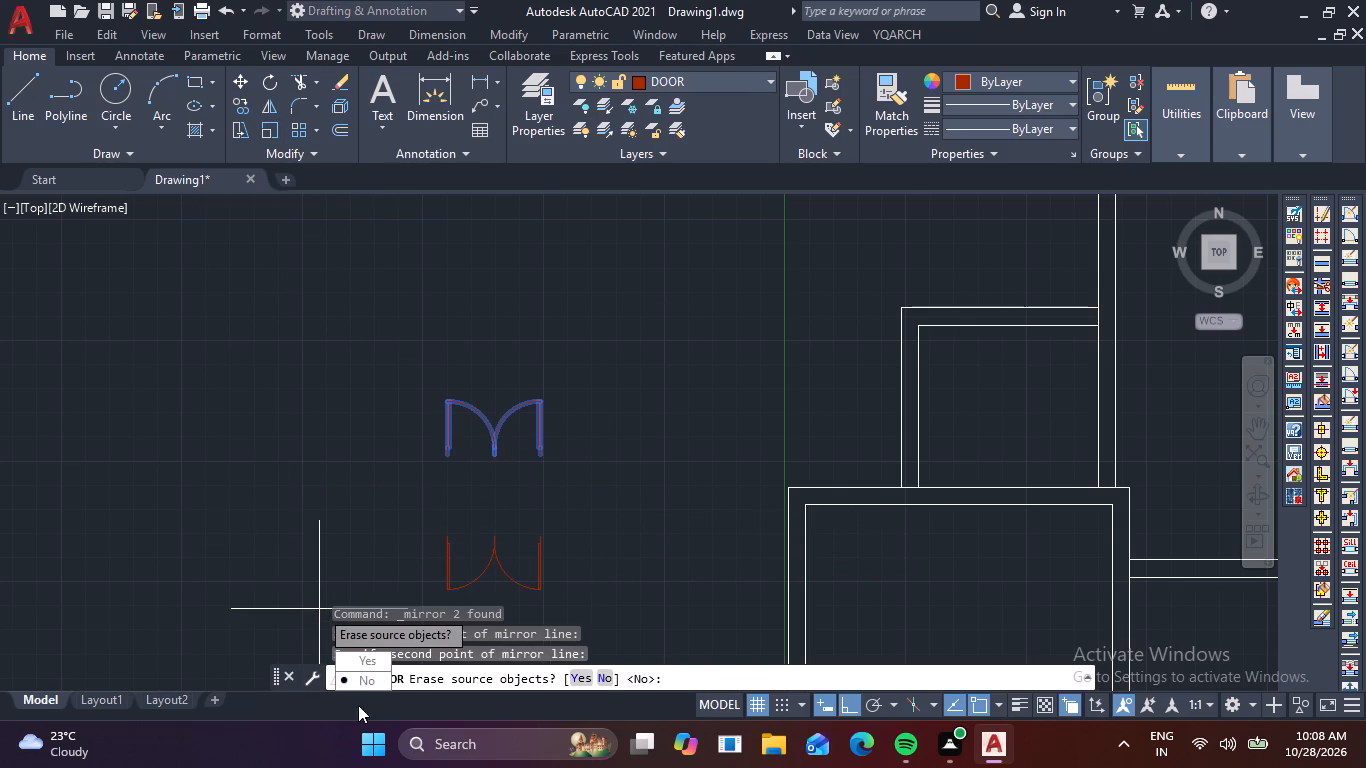
left_click_drag(372, 683, 319, 609)
Rotate the upper double door by 270° about a point beside its lower west end.
left_click_drag(571, 489, 561, 476)
left_click(389, 362)
right_click(387, 361)
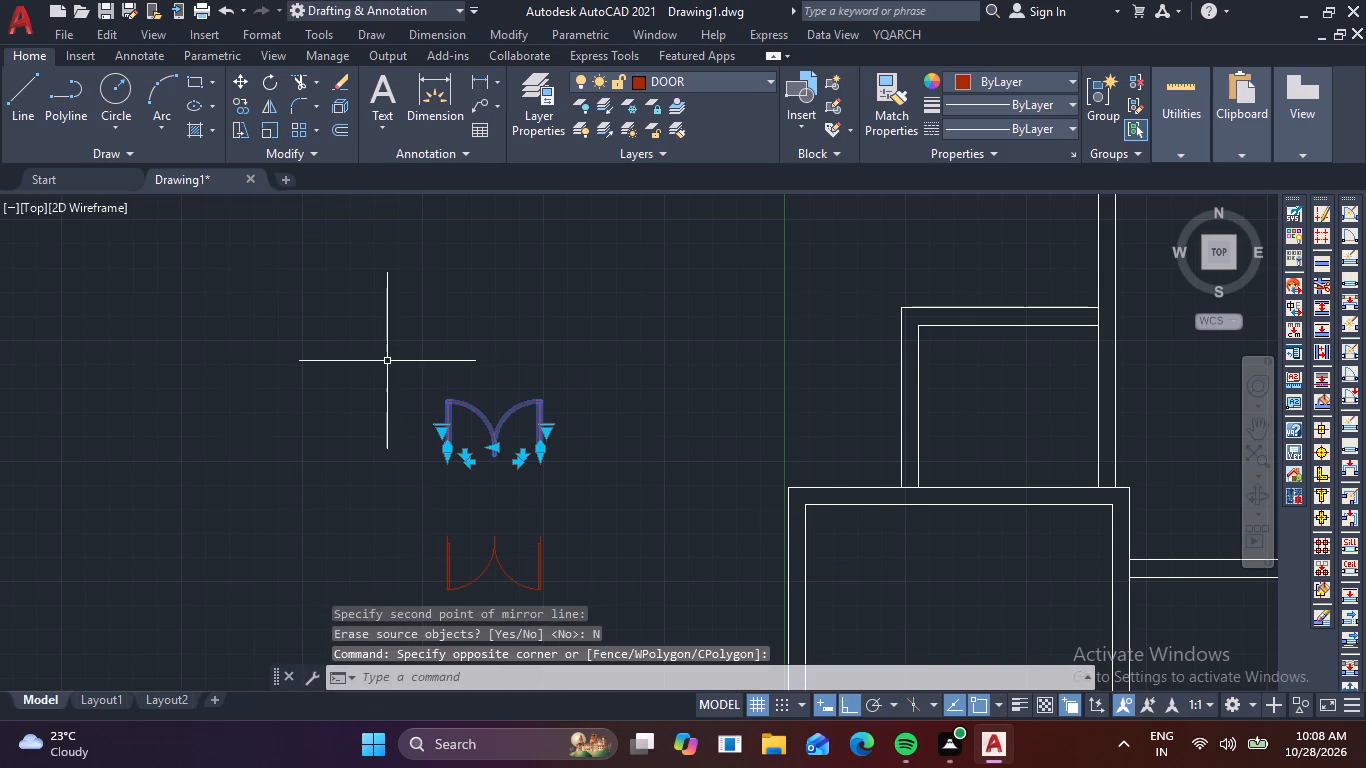
left_click(437, 465)
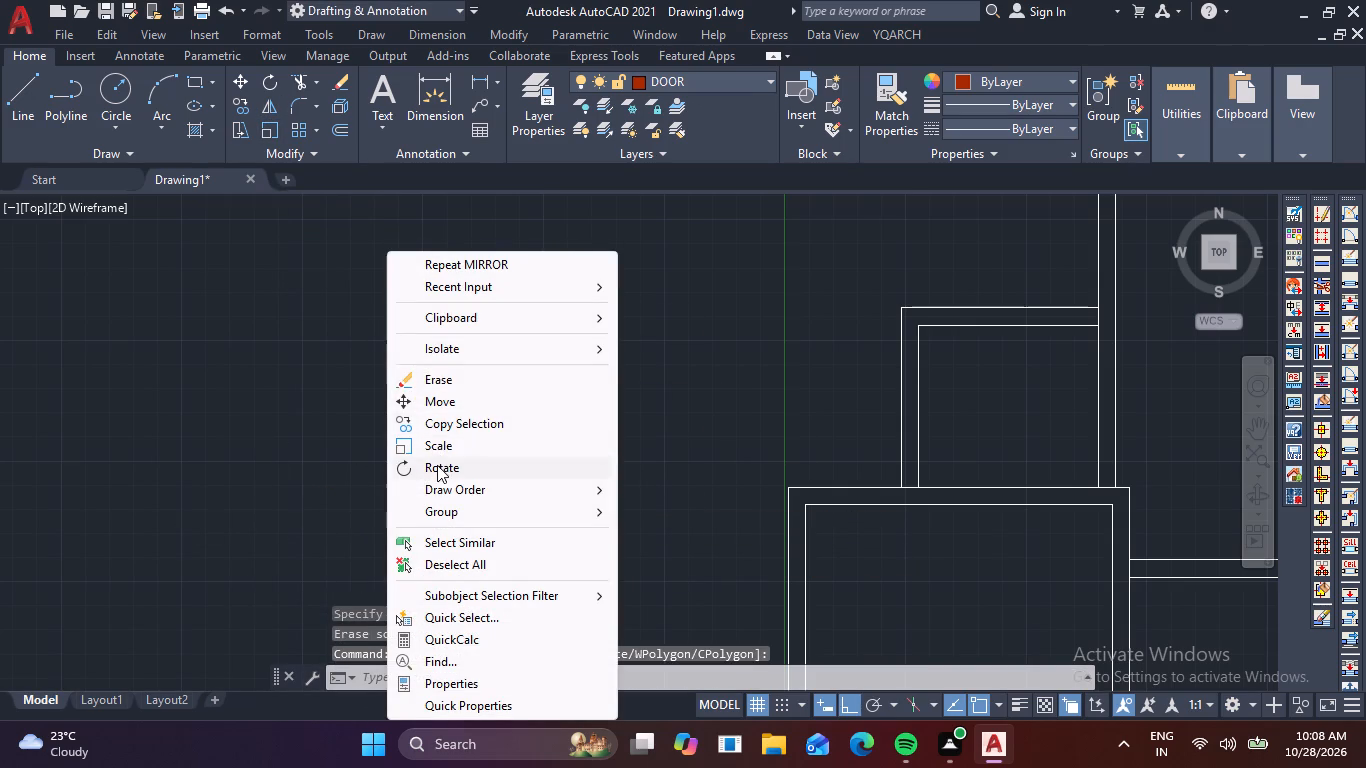
left_click(438, 468)
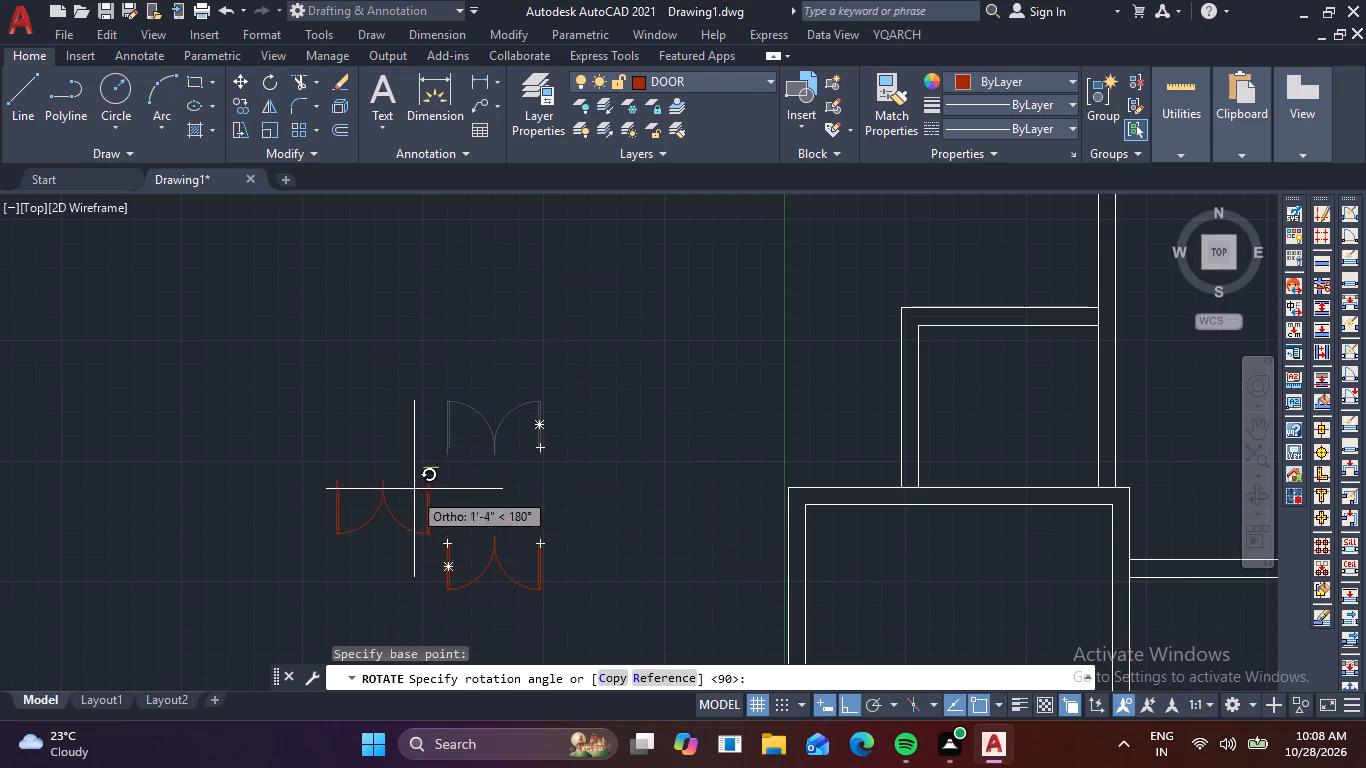
left_click(464, 640)
Move the downward-opening double door by its upper east endpoint onto the southwest room's north wall, where the alcove's east wall meets it, with Ortho off.
left_click(565, 588)
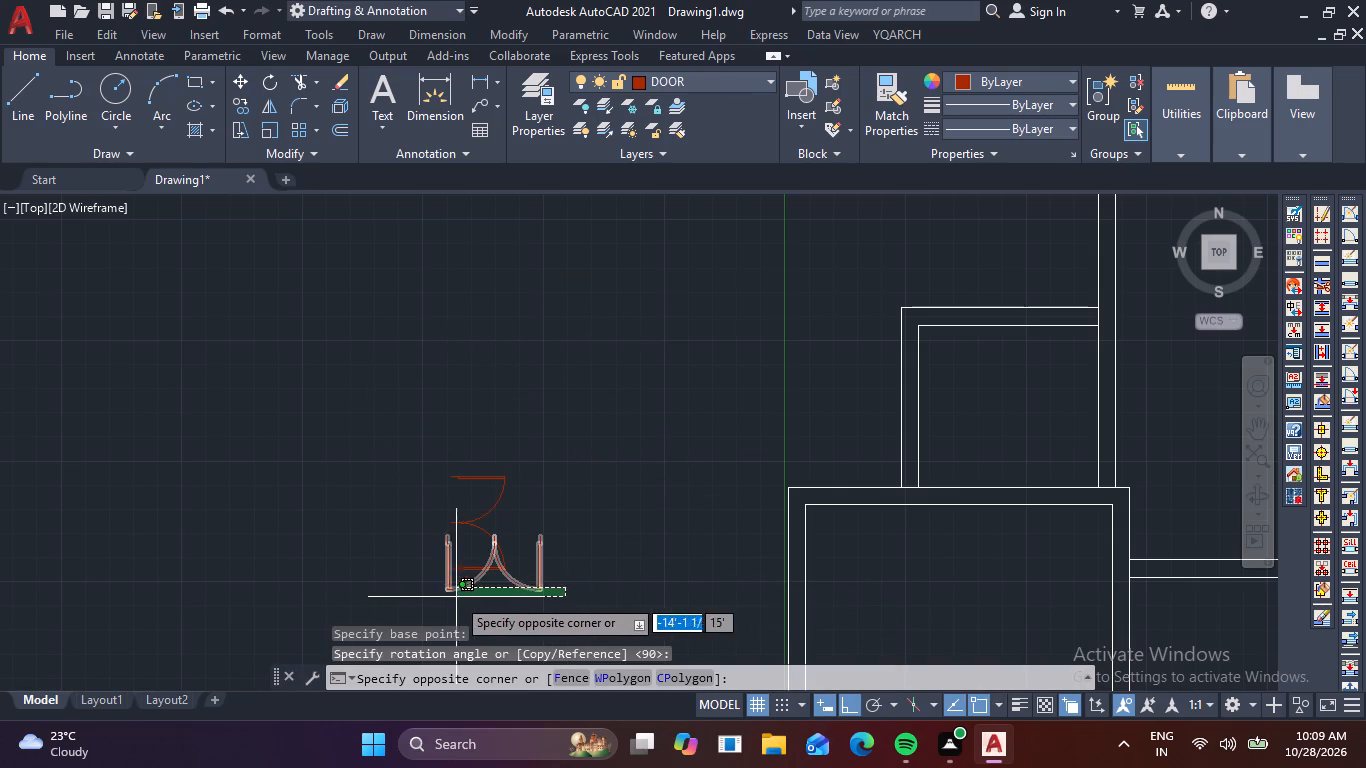
left_click(432, 595)
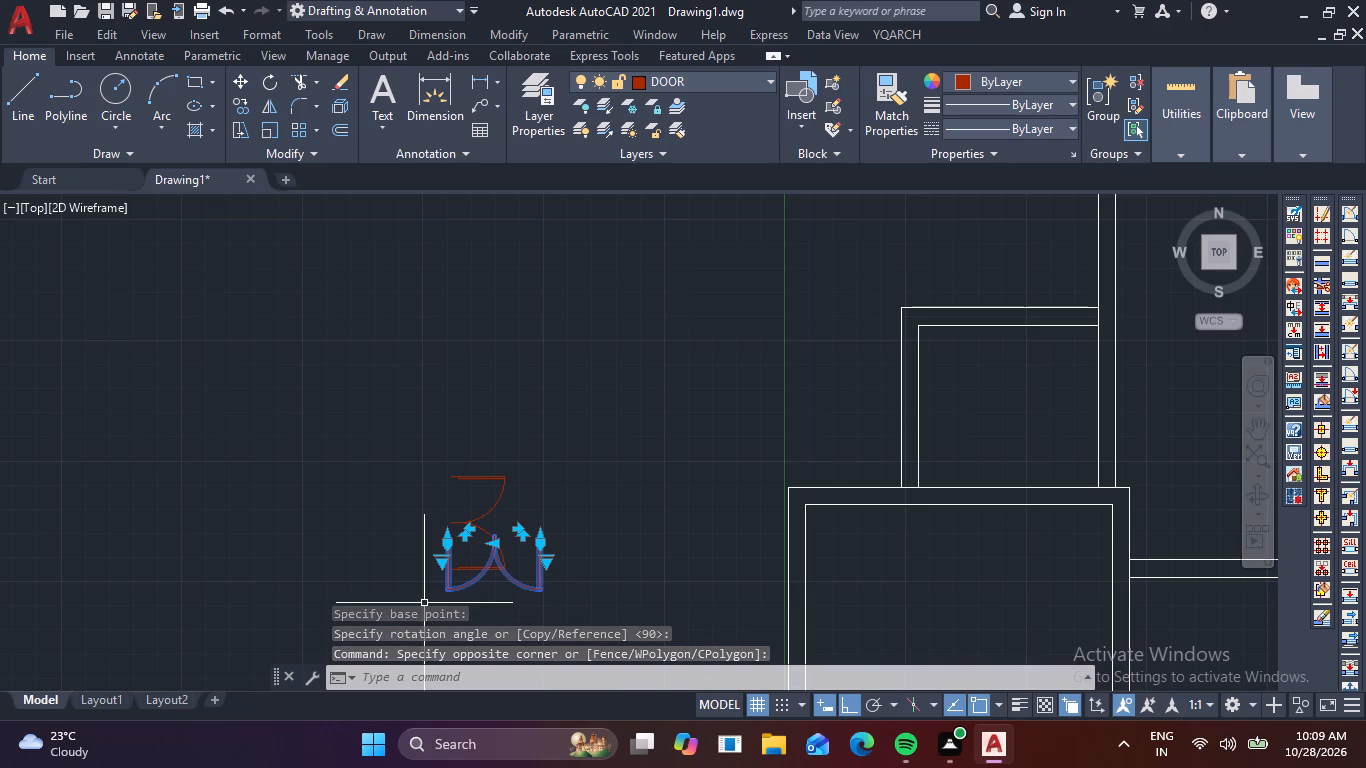
type("M")
key("space")
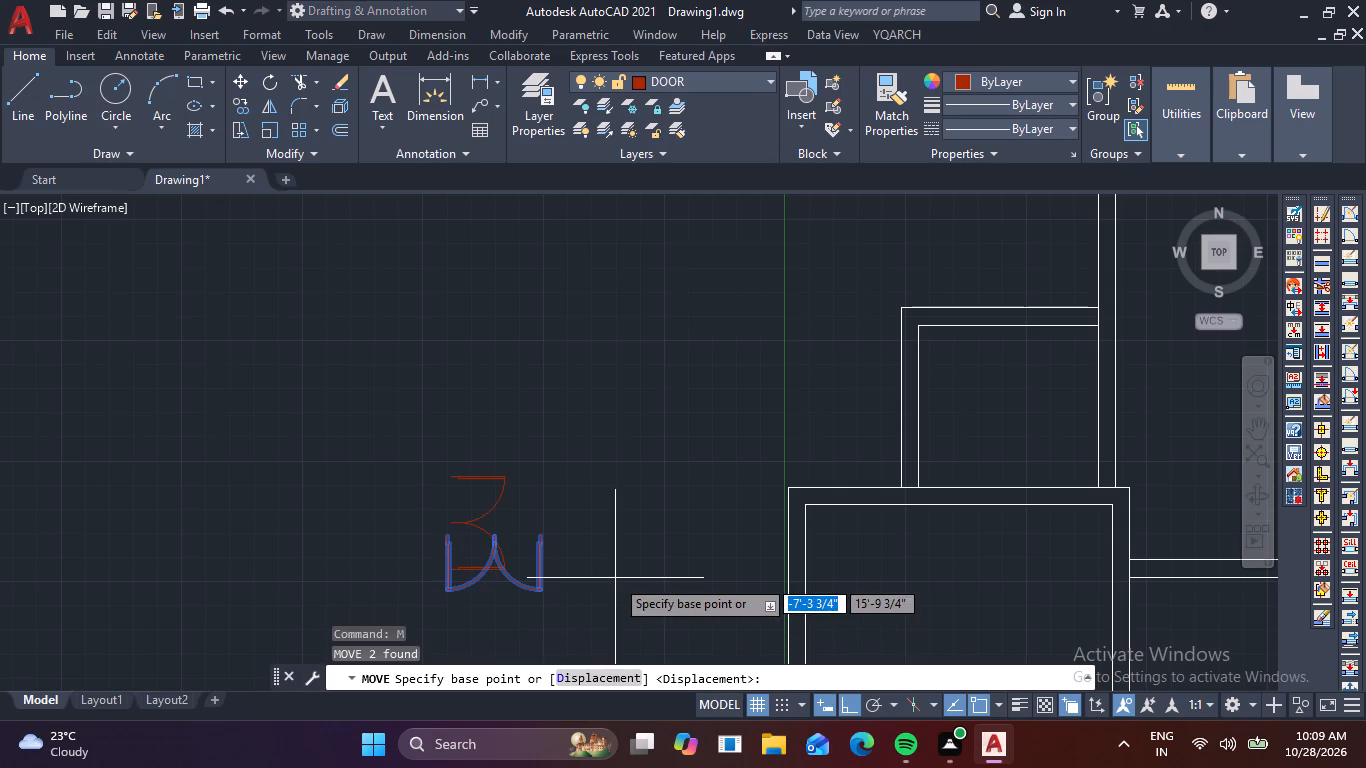
scroll(580, 499, "up", 4)
middle_click_drag(558, 525, 570, 504)
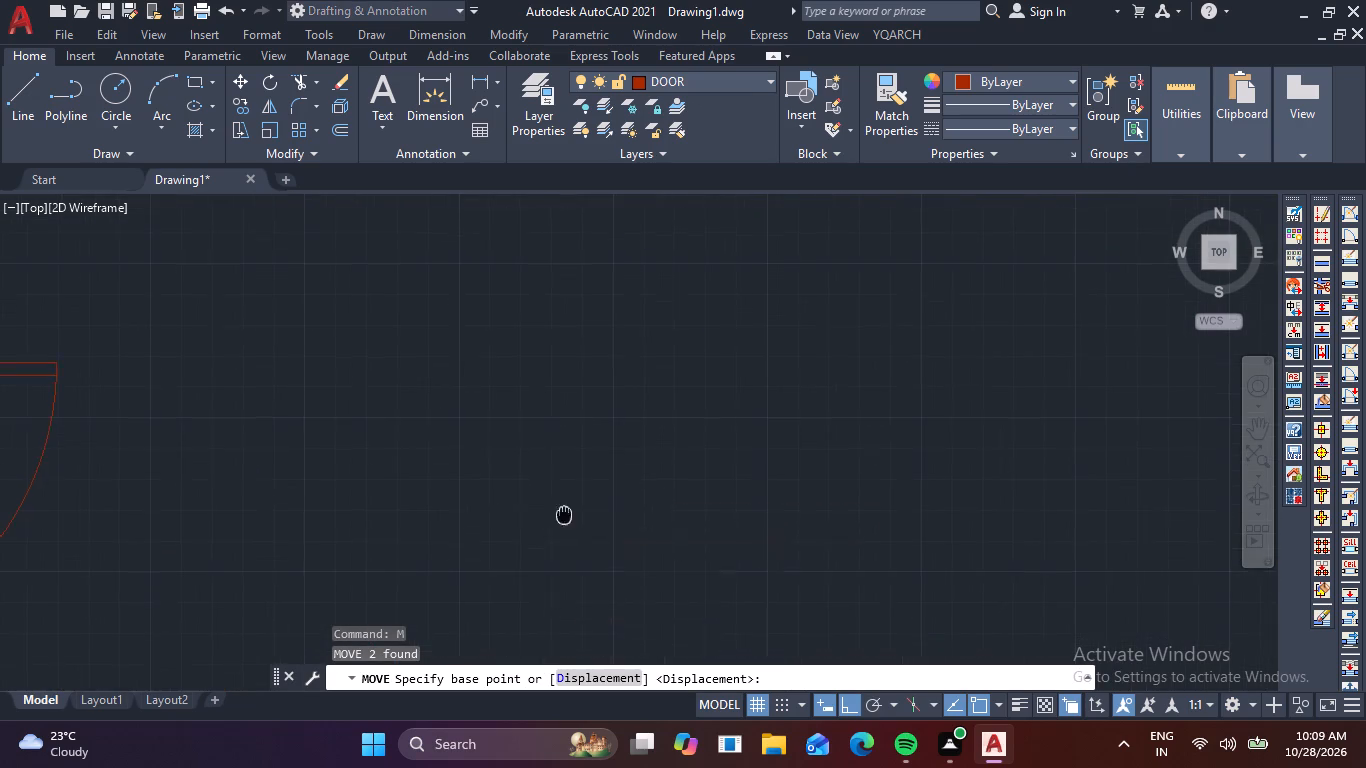
middle_click_drag(570, 504, 631, 327)
scroll(631, 327, "down", 1)
left_click(461, 463)
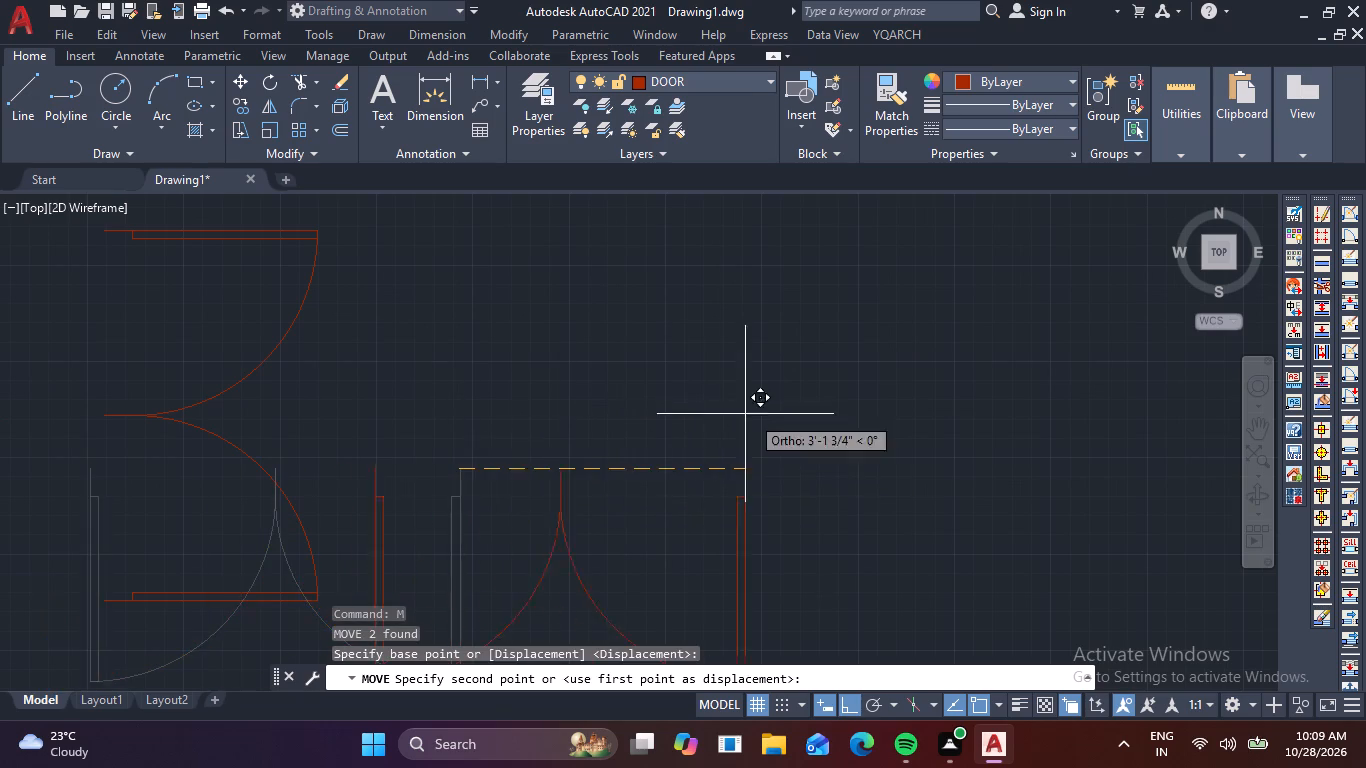
scroll(758, 419, "down", 4)
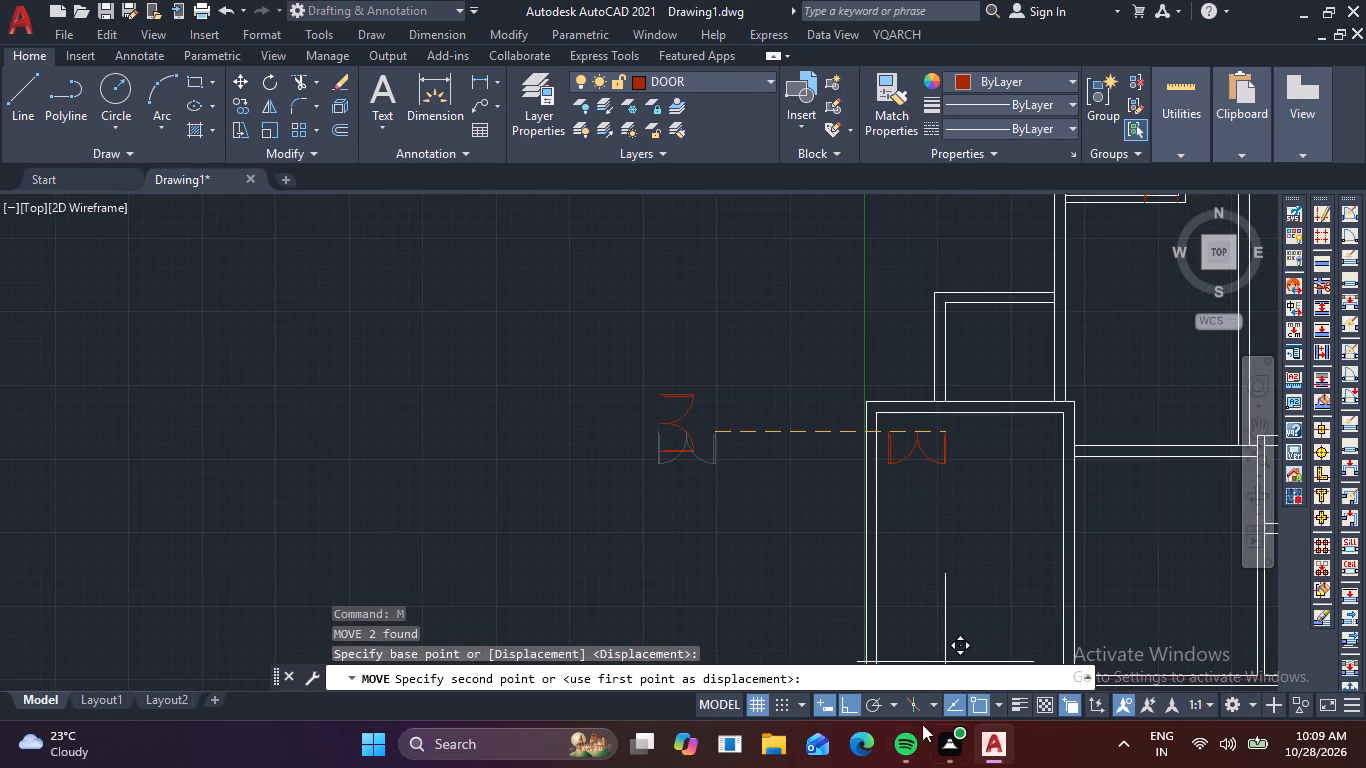
left_click(846, 702)
middle_click_drag(707, 502, 675, 479)
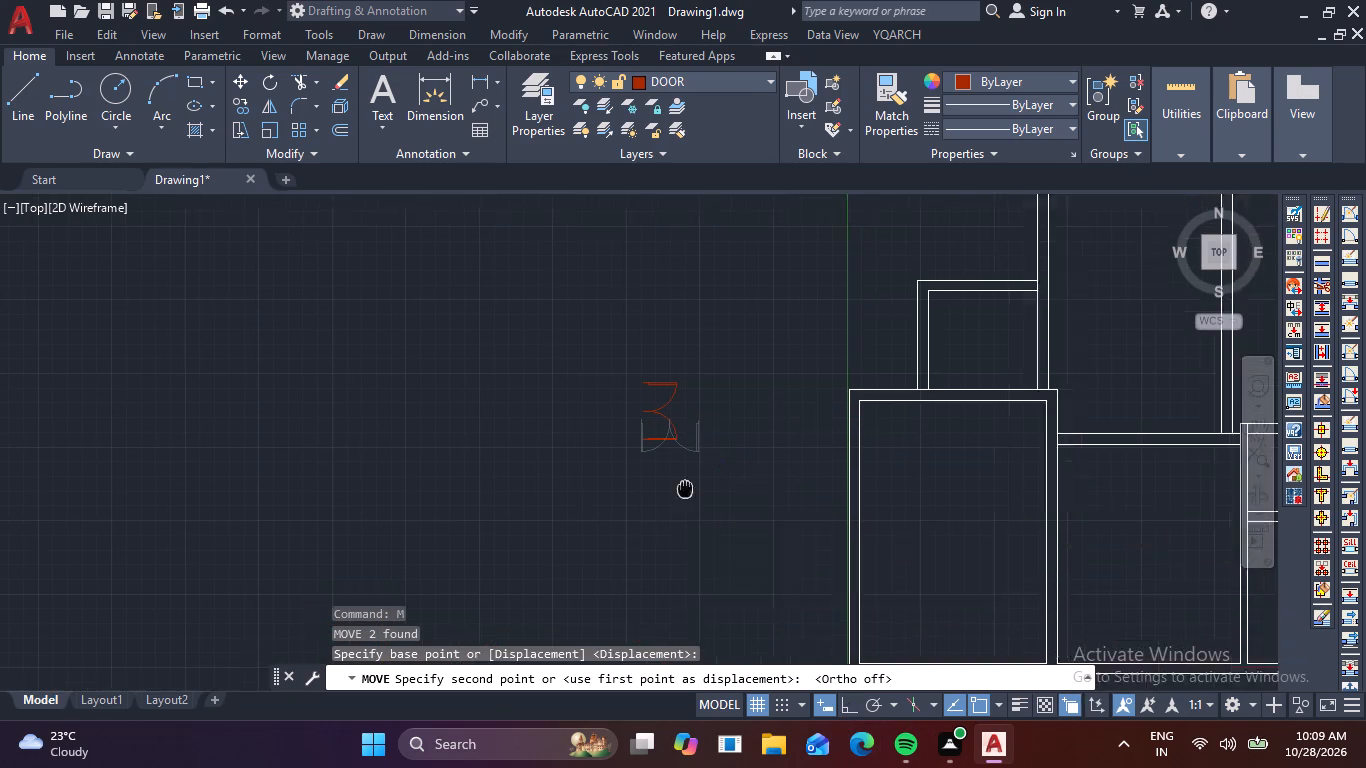
middle_click_drag(675, 479, 322, 398)
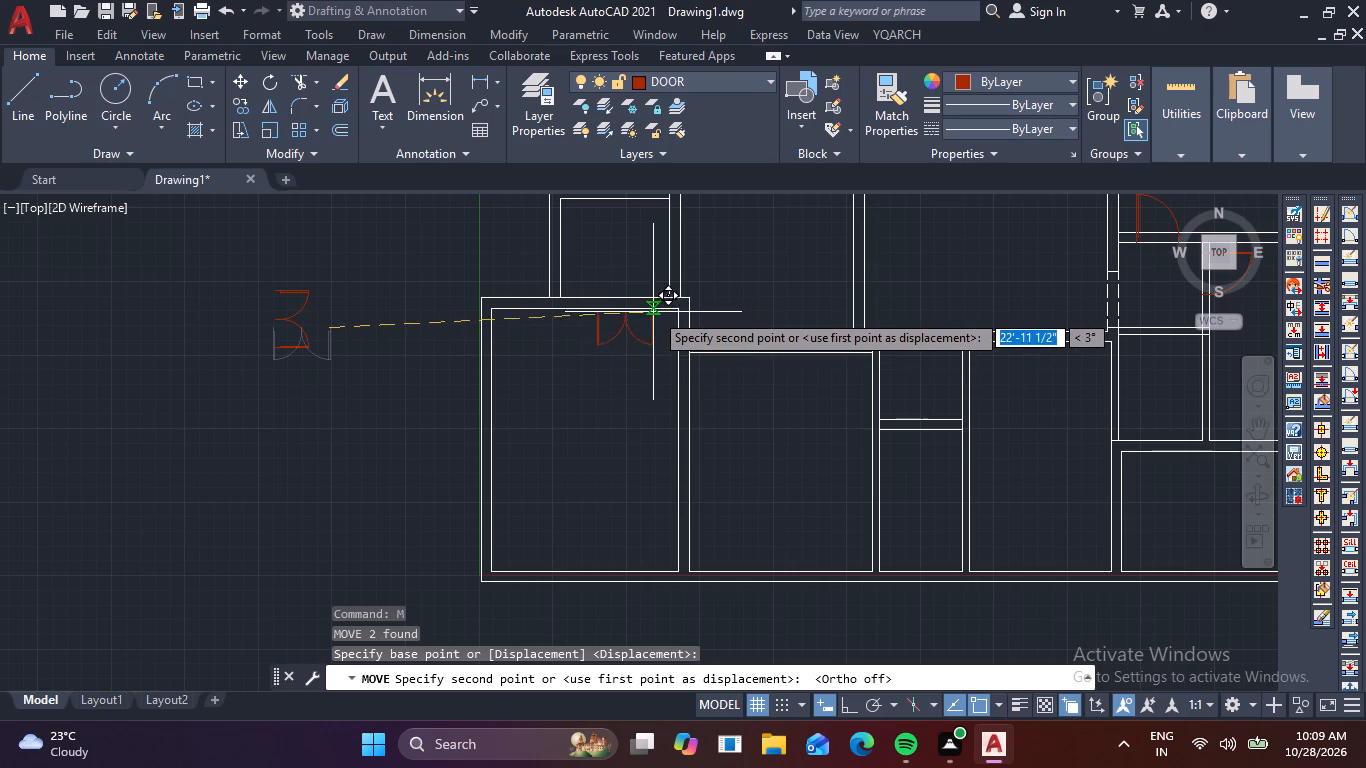
scroll(655, 312, "up", 3)
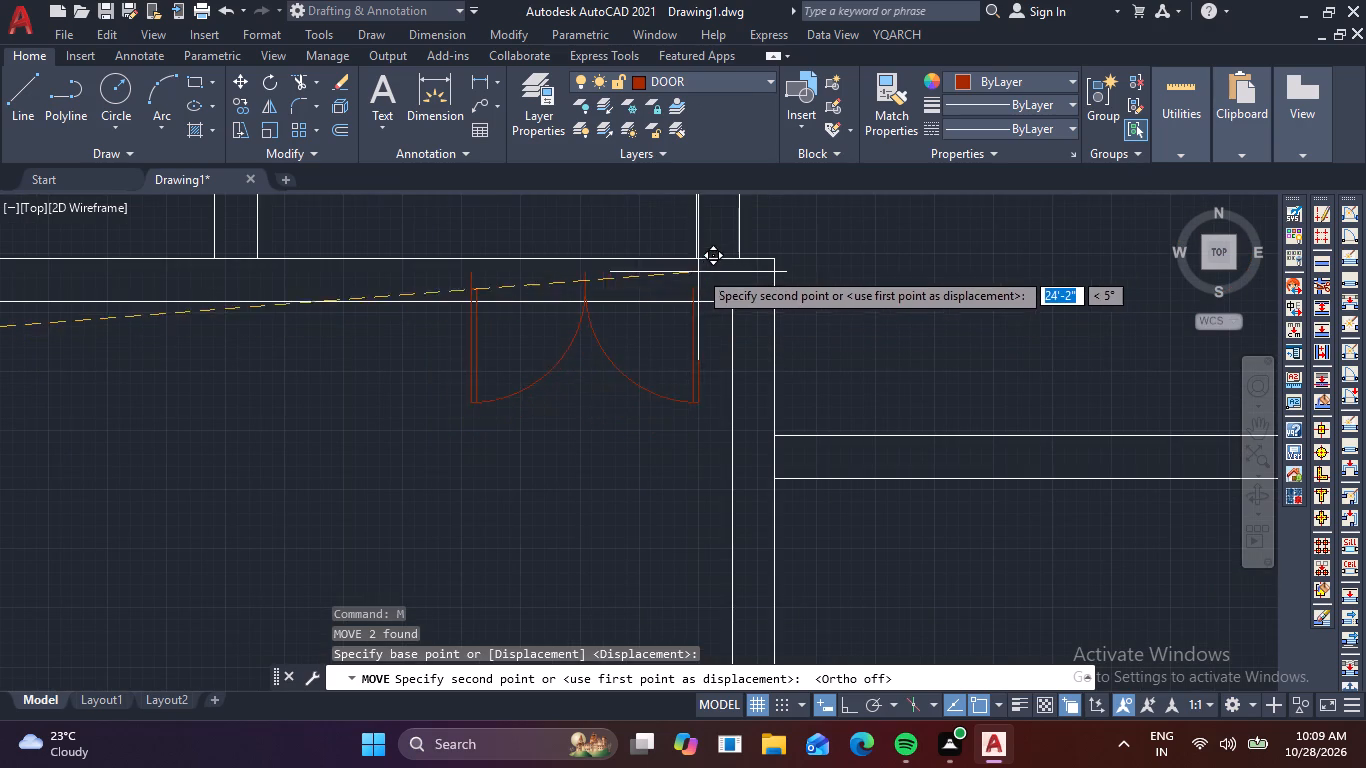
left_click(695, 257)
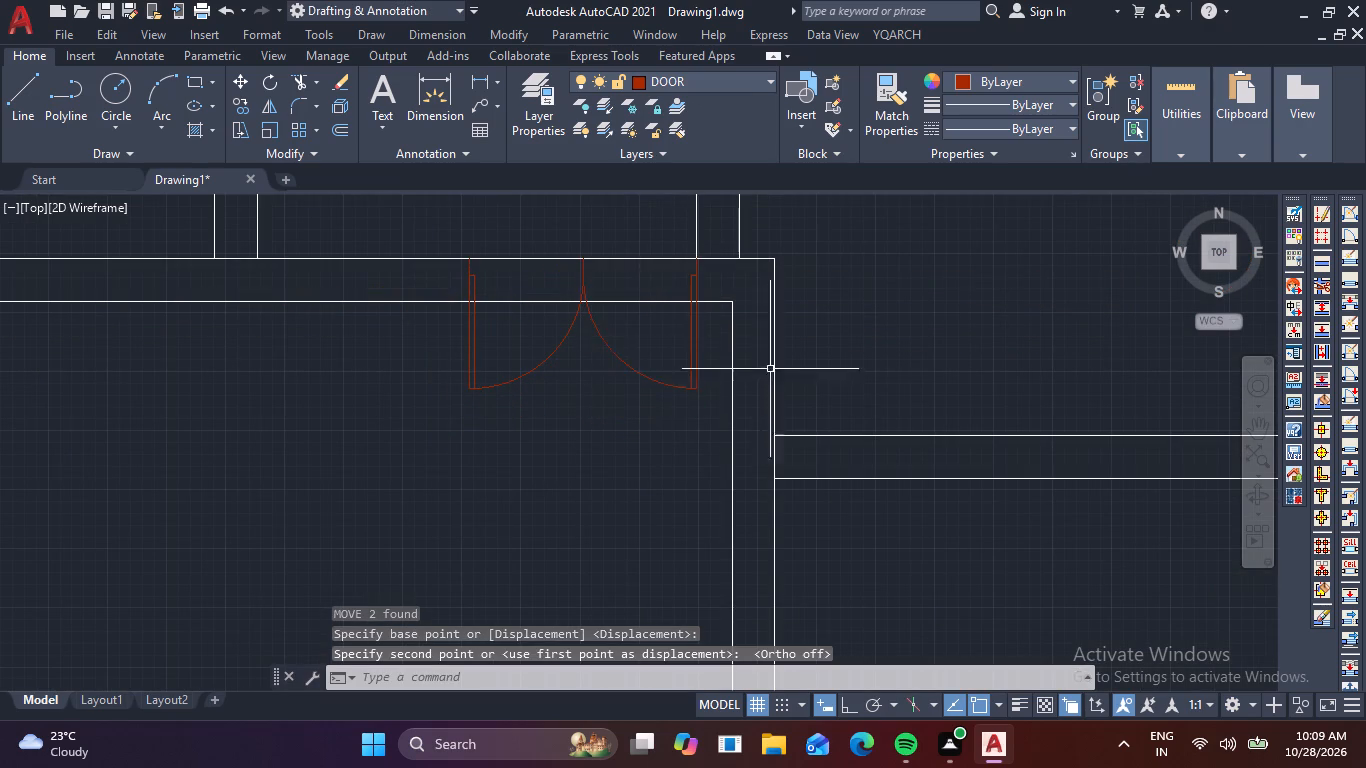
Extend the alcove's inner north wall line across the adjoining vertical wall and trim away that wall's two lines south of it.
scroll(770, 369, "down", 4)
middle_click_drag(907, 291, 863, 367)
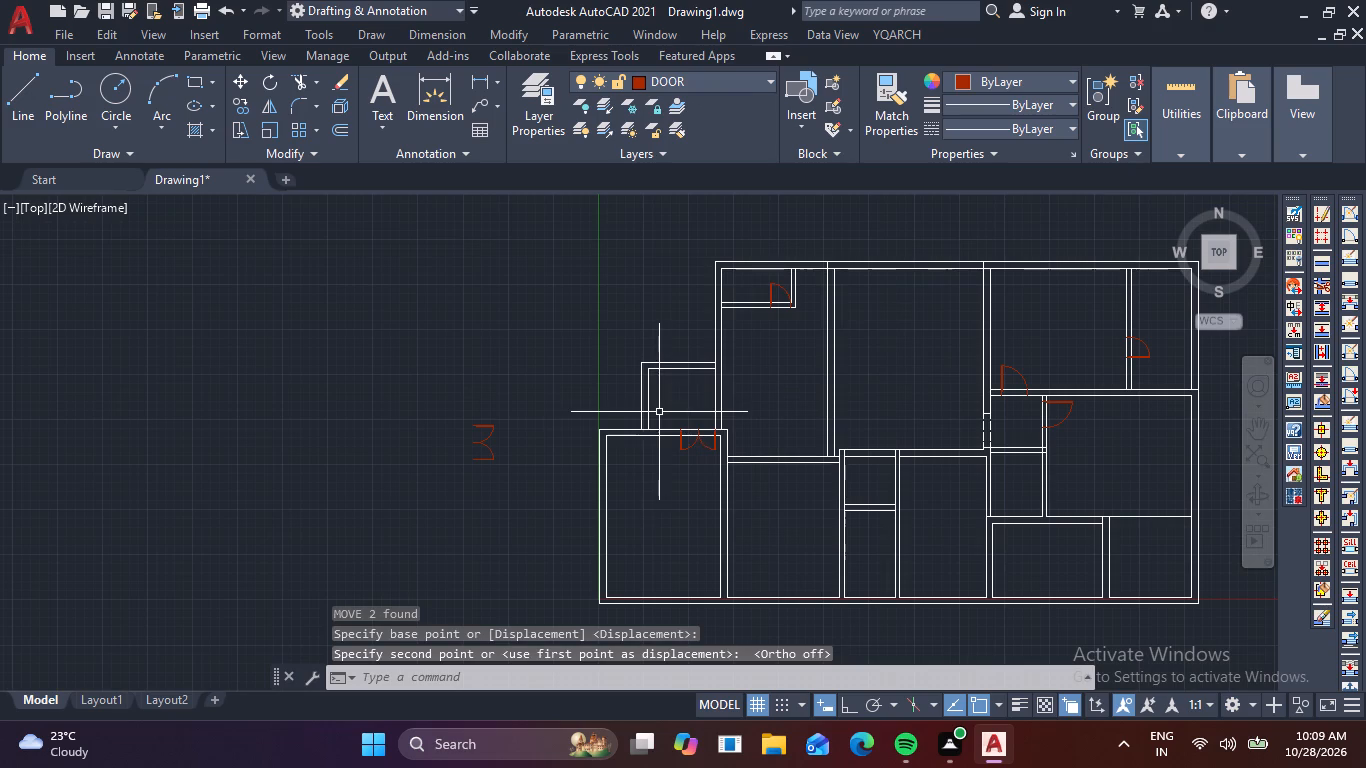
scroll(737, 381, "up", 3)
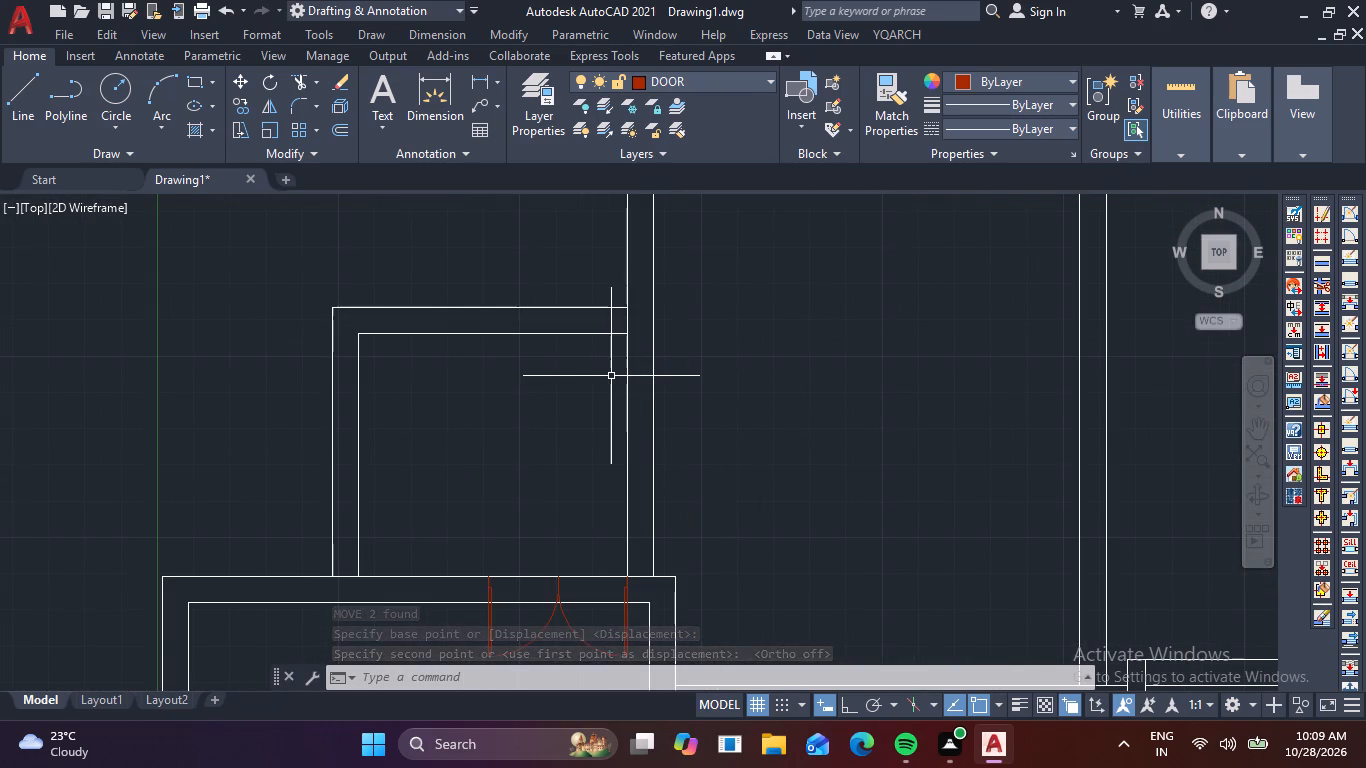
key("Escape")
type("EX")
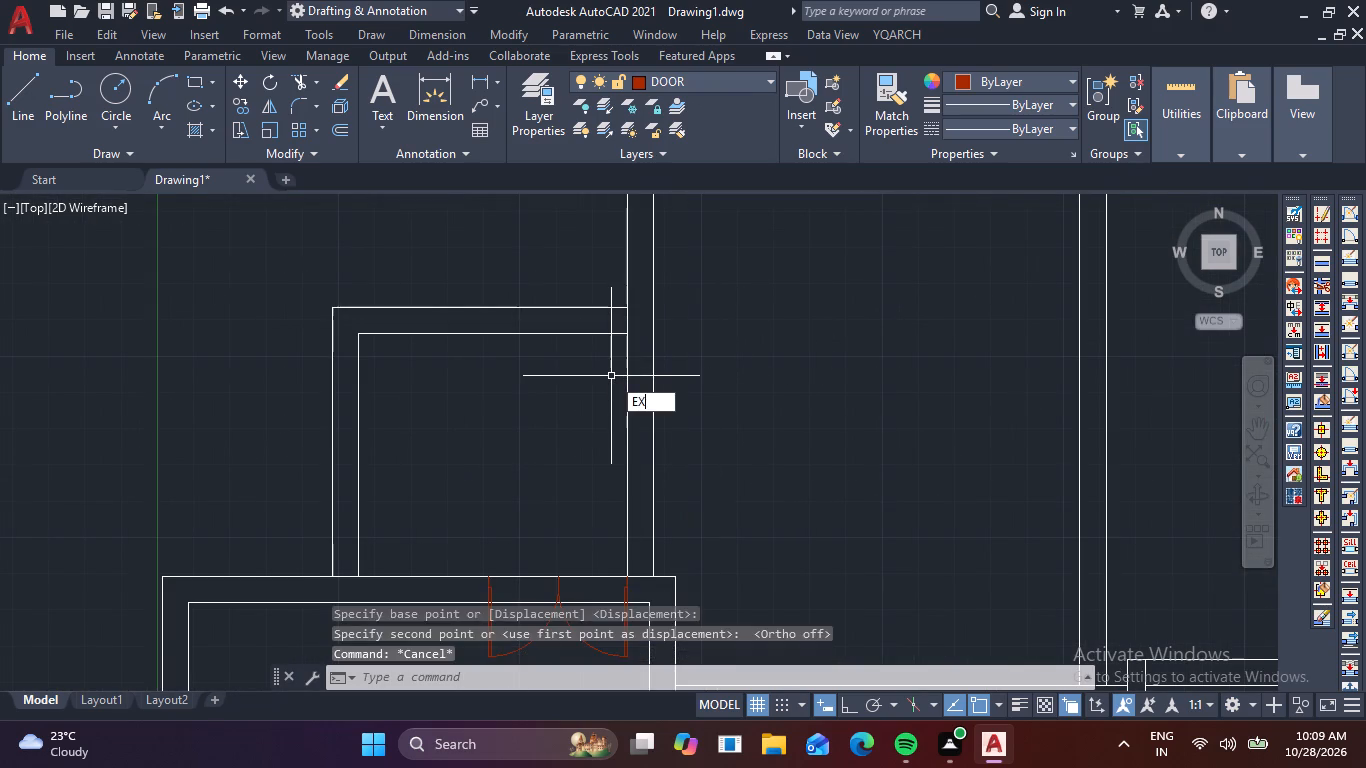
key("space")
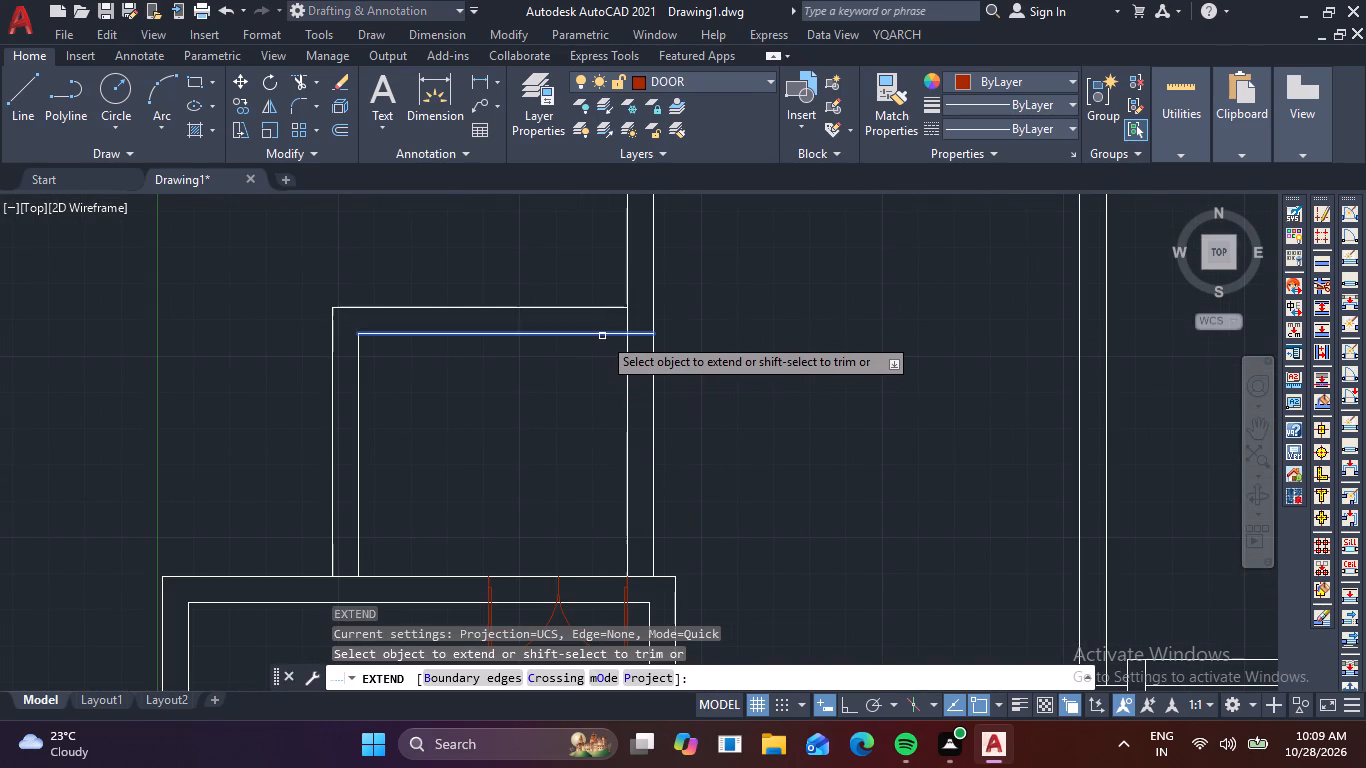
left_click(602, 336)
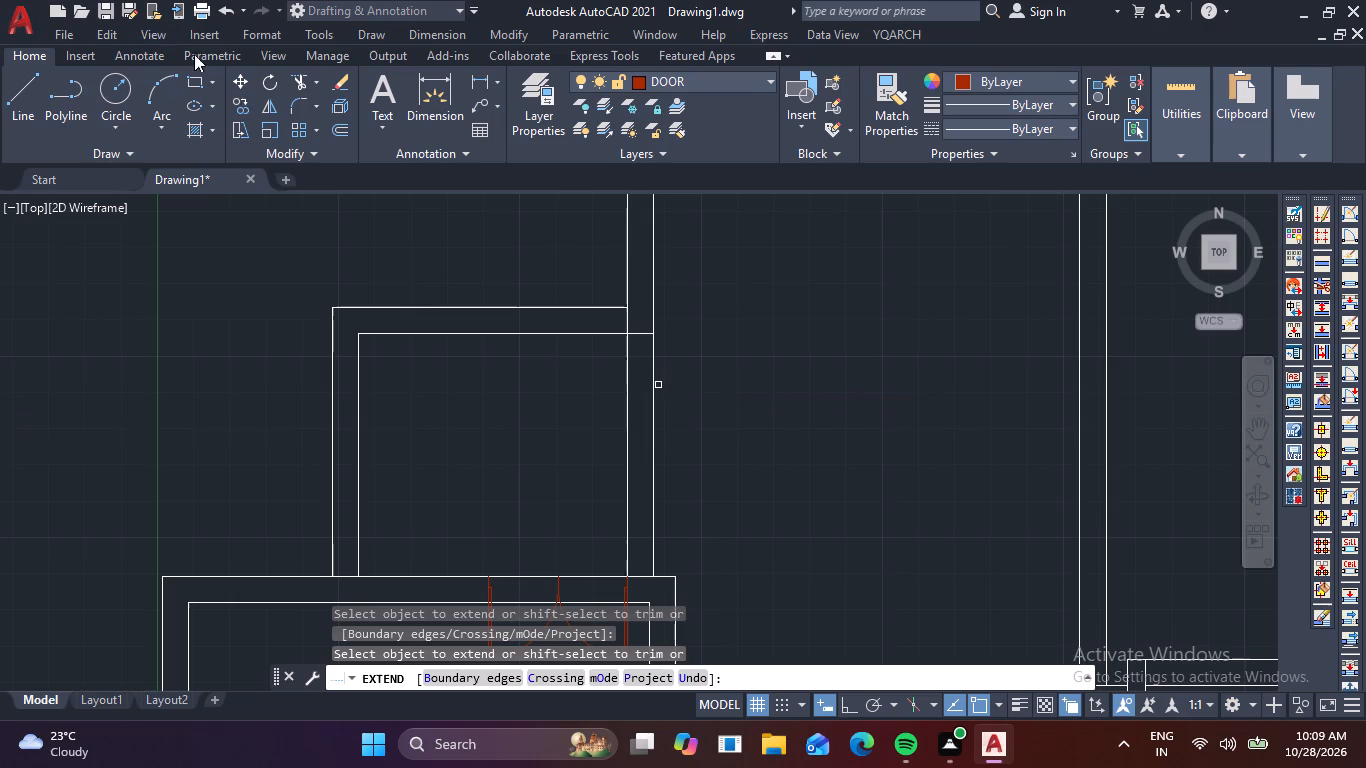
left_click_drag(734, 395, 579, 434, "shift")
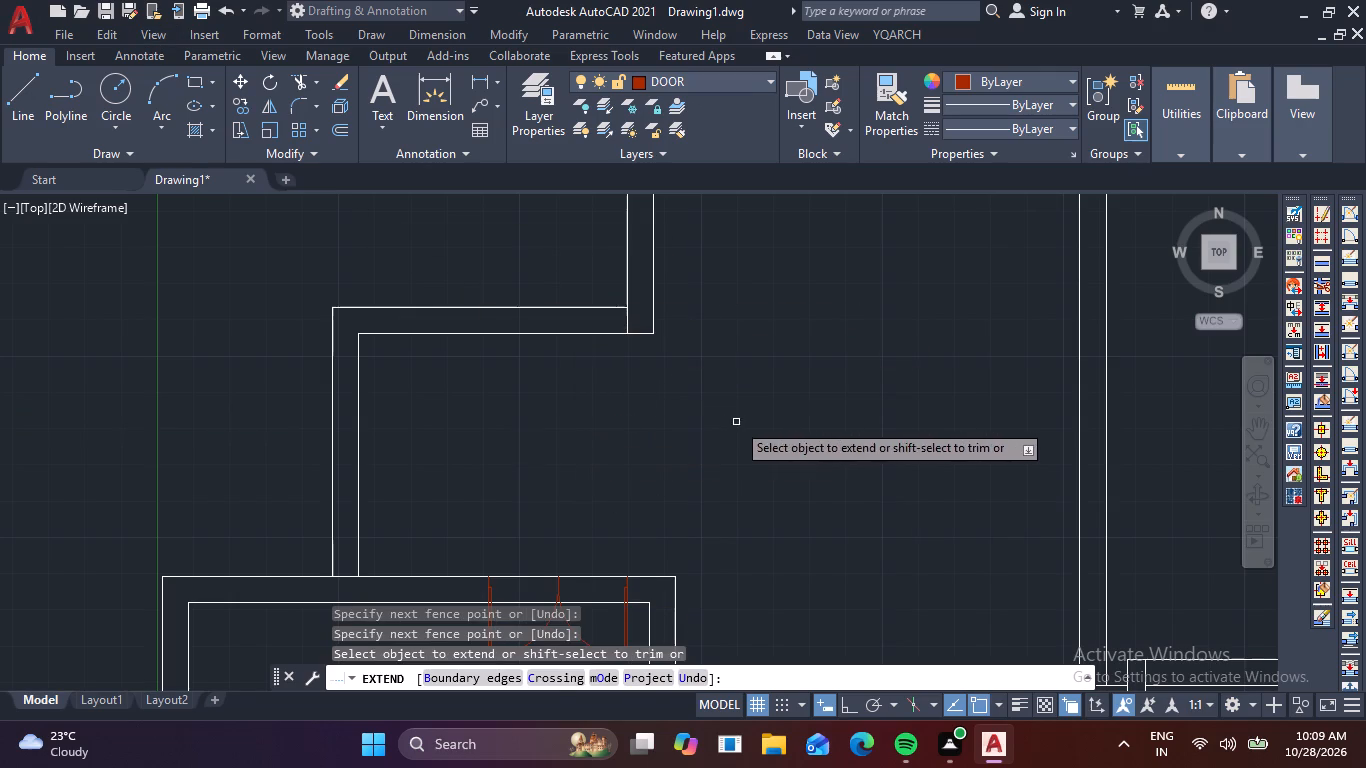
key("Escape")
Copy the spare east-opening double door by the west endpoint where its leaves meet onto the outer face of the alcove's west wall.
scroll(736, 435, "down", 2)
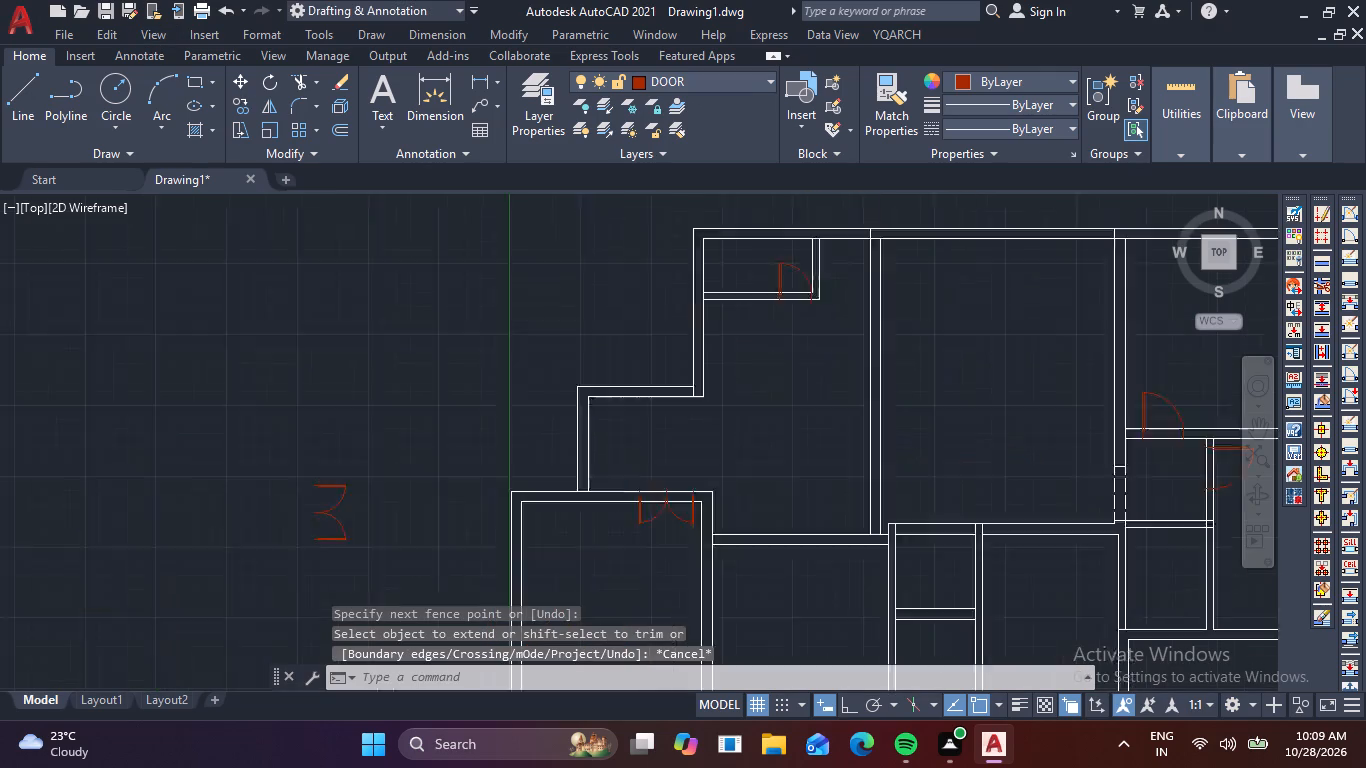
scroll(736, 436, "down", 2)
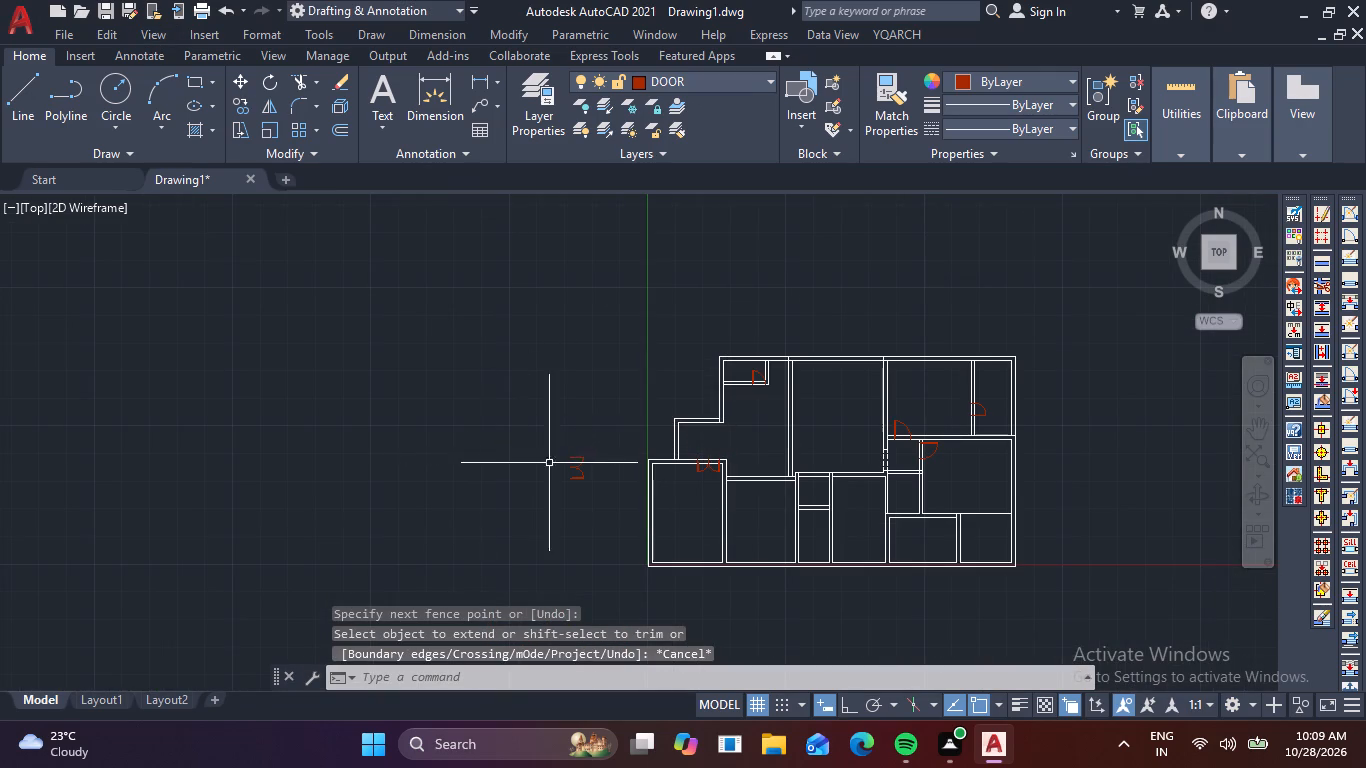
scroll(574, 467, "up", 3)
left_click(619, 533)
left_click(533, 439)
right_click(533, 440)
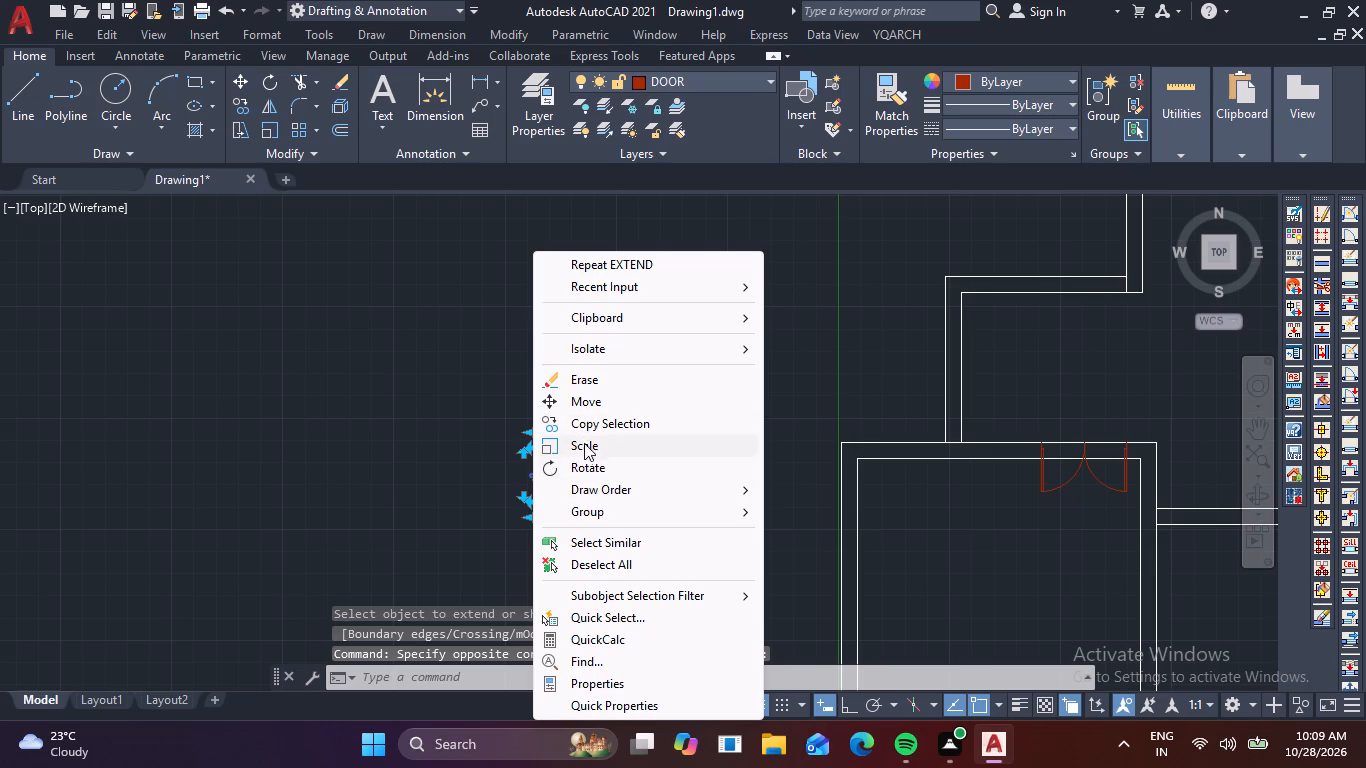
left_click(582, 425)
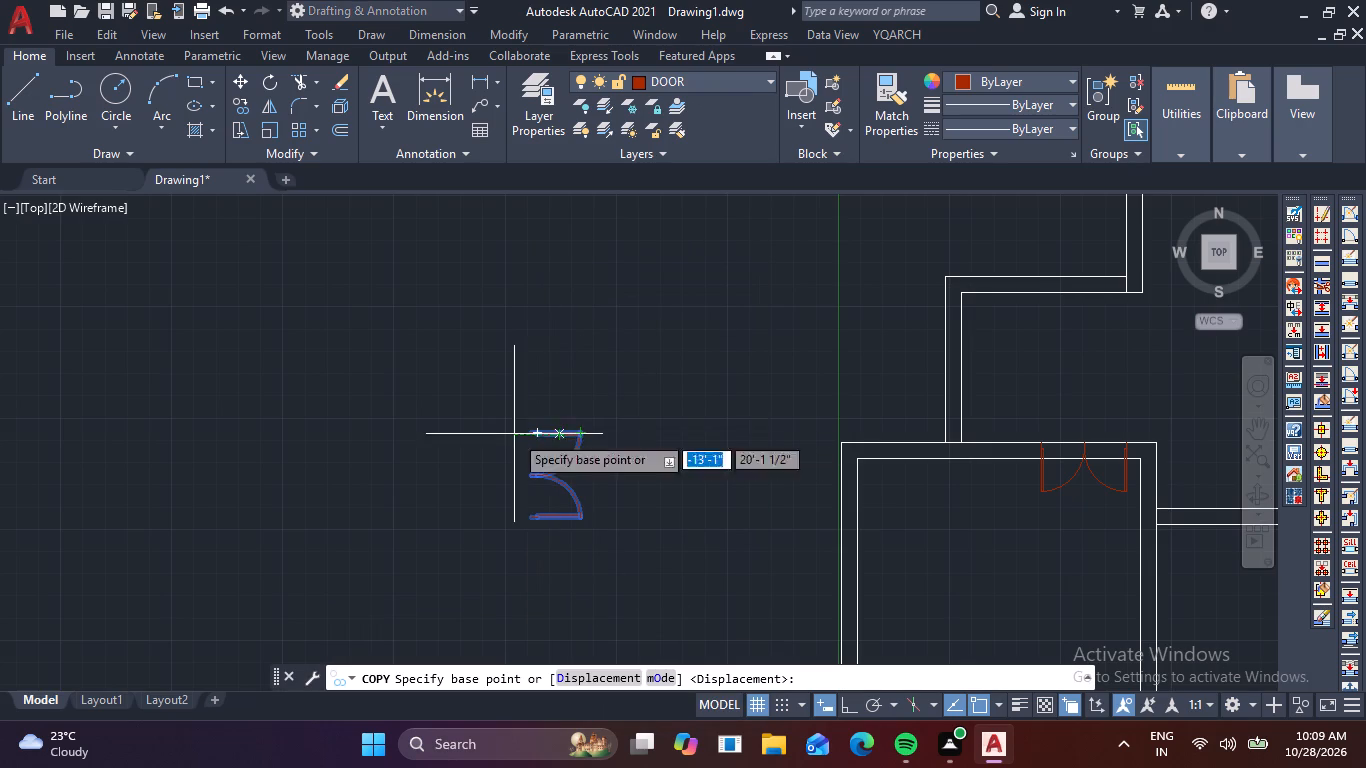
scroll(530, 474, "up", 4)
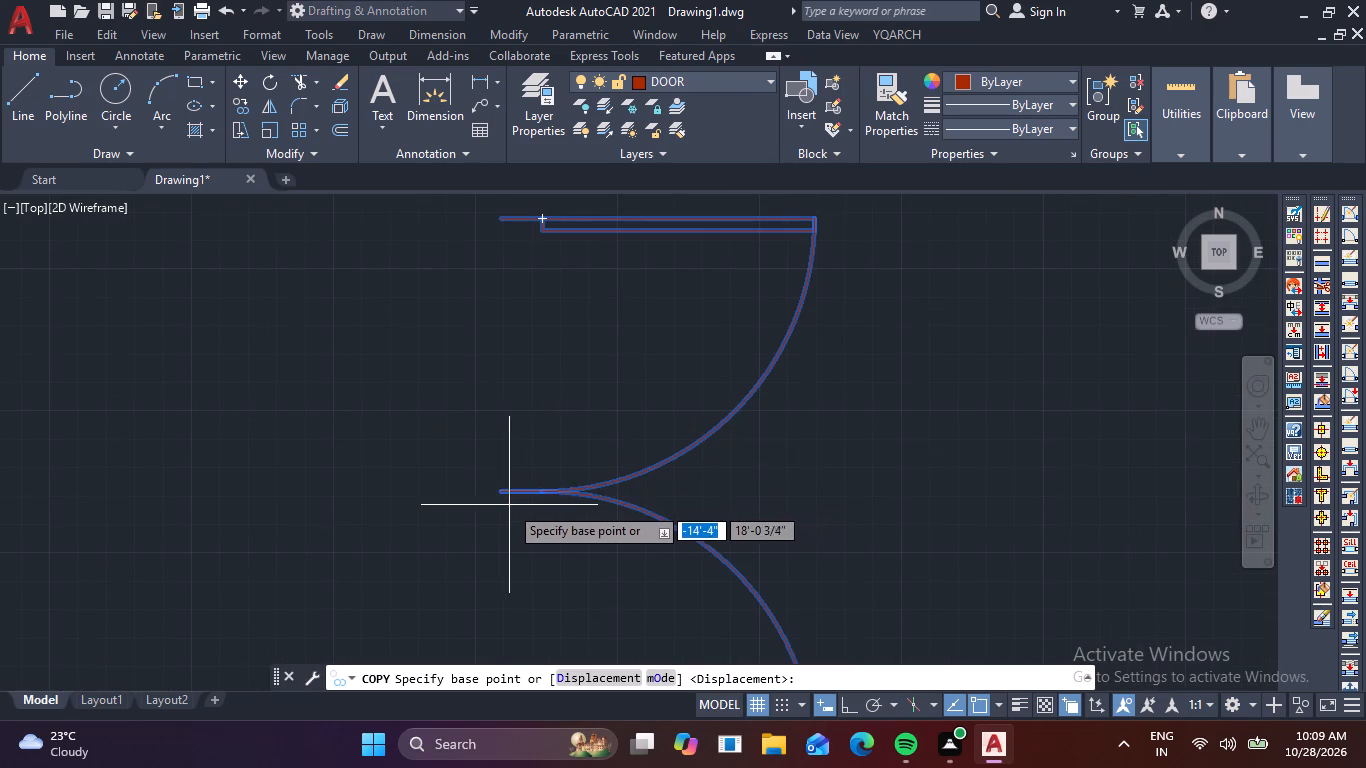
left_click(504, 495)
scroll(785, 458, "down", 3)
middle_click_drag(855, 457, 724, 451)
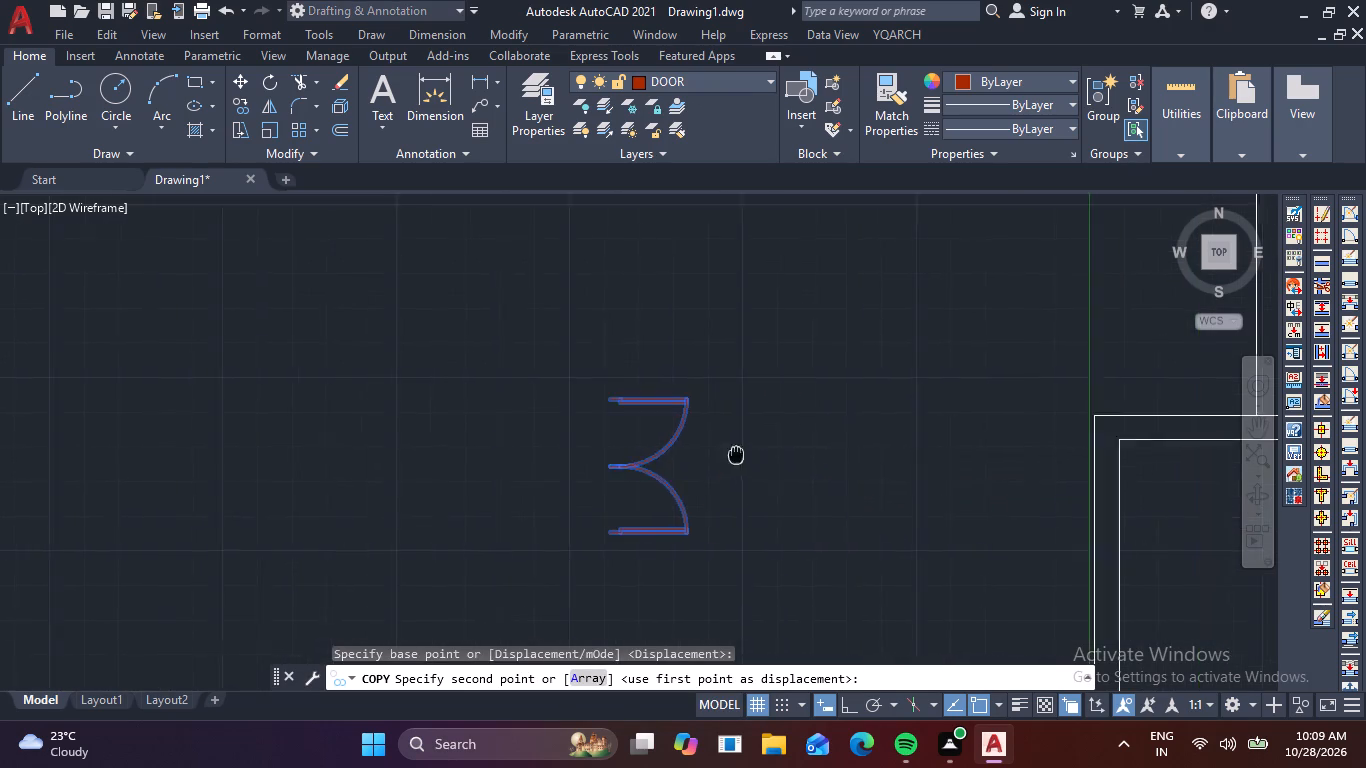
middle_click_drag(724, 451, 306, 256)
middle_click_drag(593, 429, 406, 262)
scroll(416, 279, "down", 3)
middle_click_drag(476, 343, 514, 468)
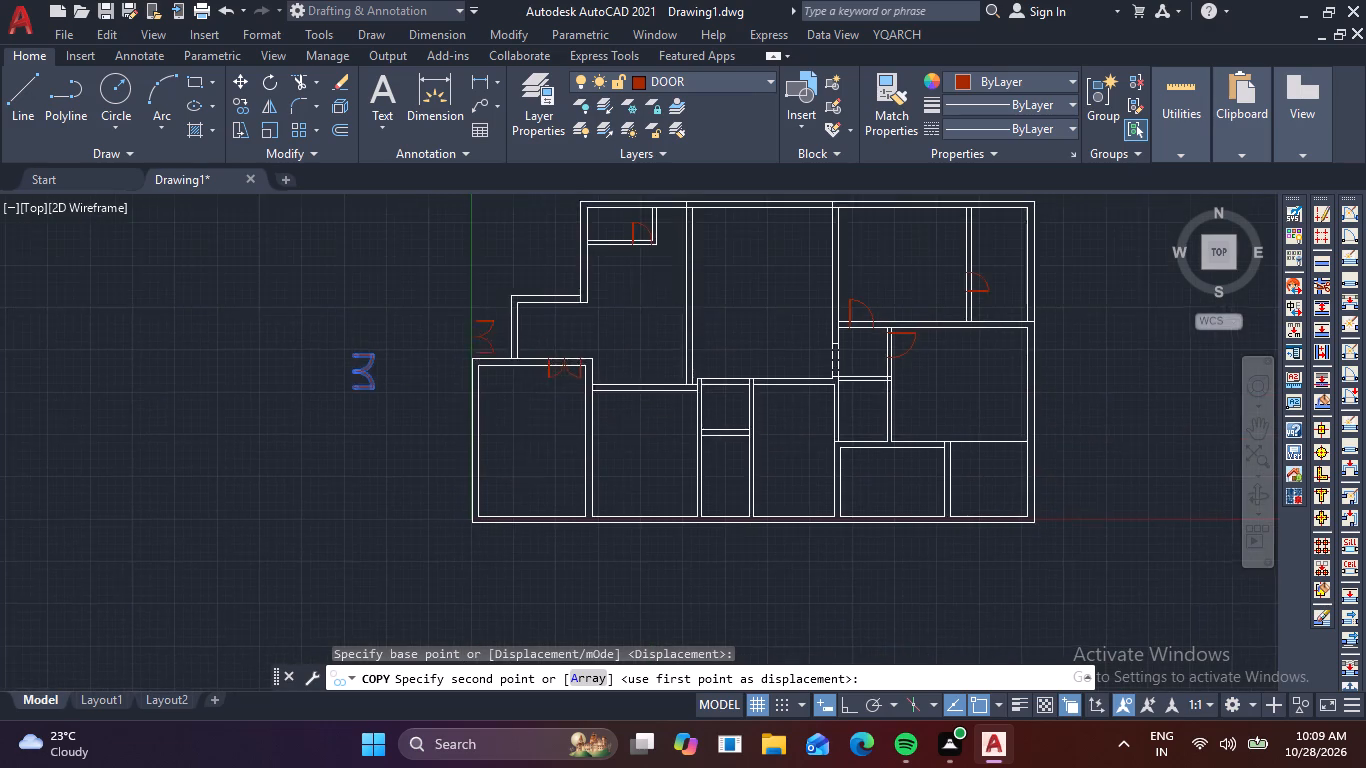
scroll(525, 325, "up", 3)
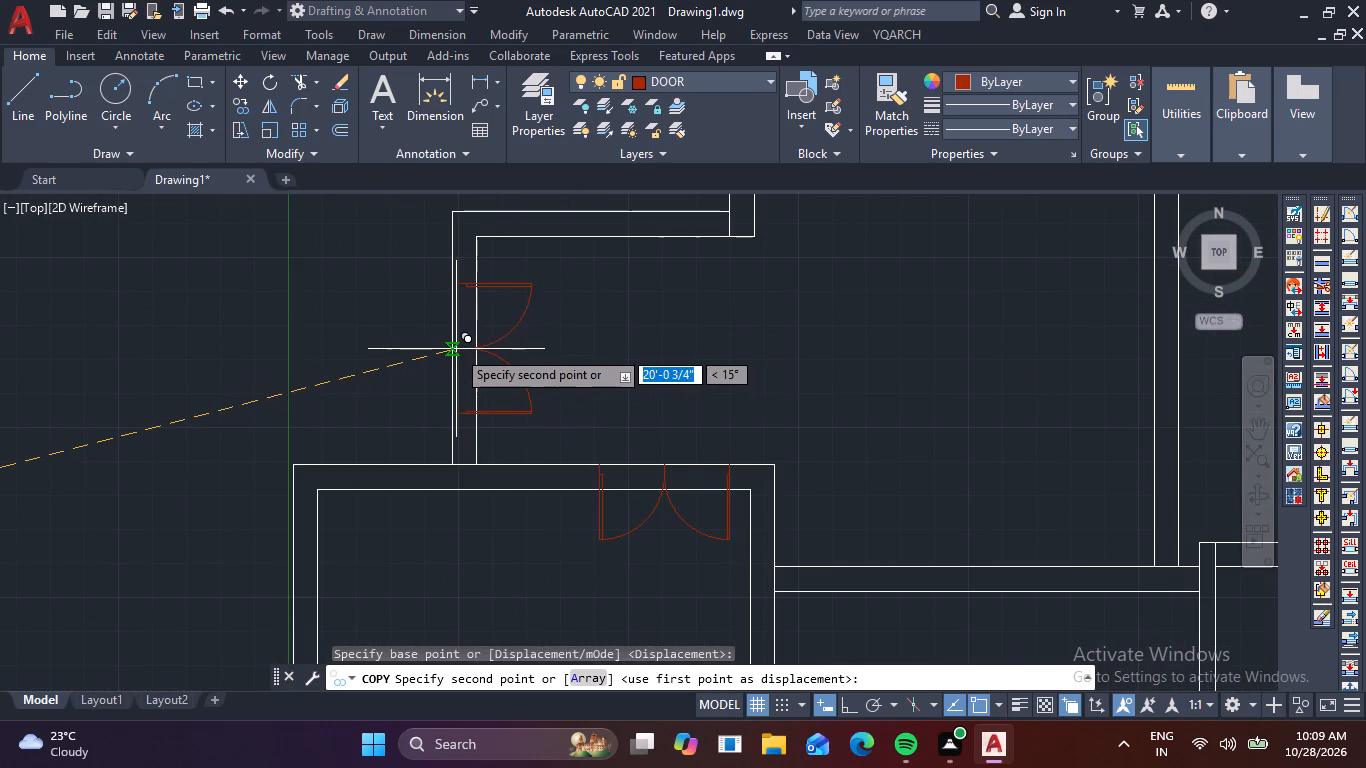
left_click(456, 349)
Place another copy of the double door on the west face of the vertical wall east of the alcove, near its south end.
scroll(699, 341, "down", 1)
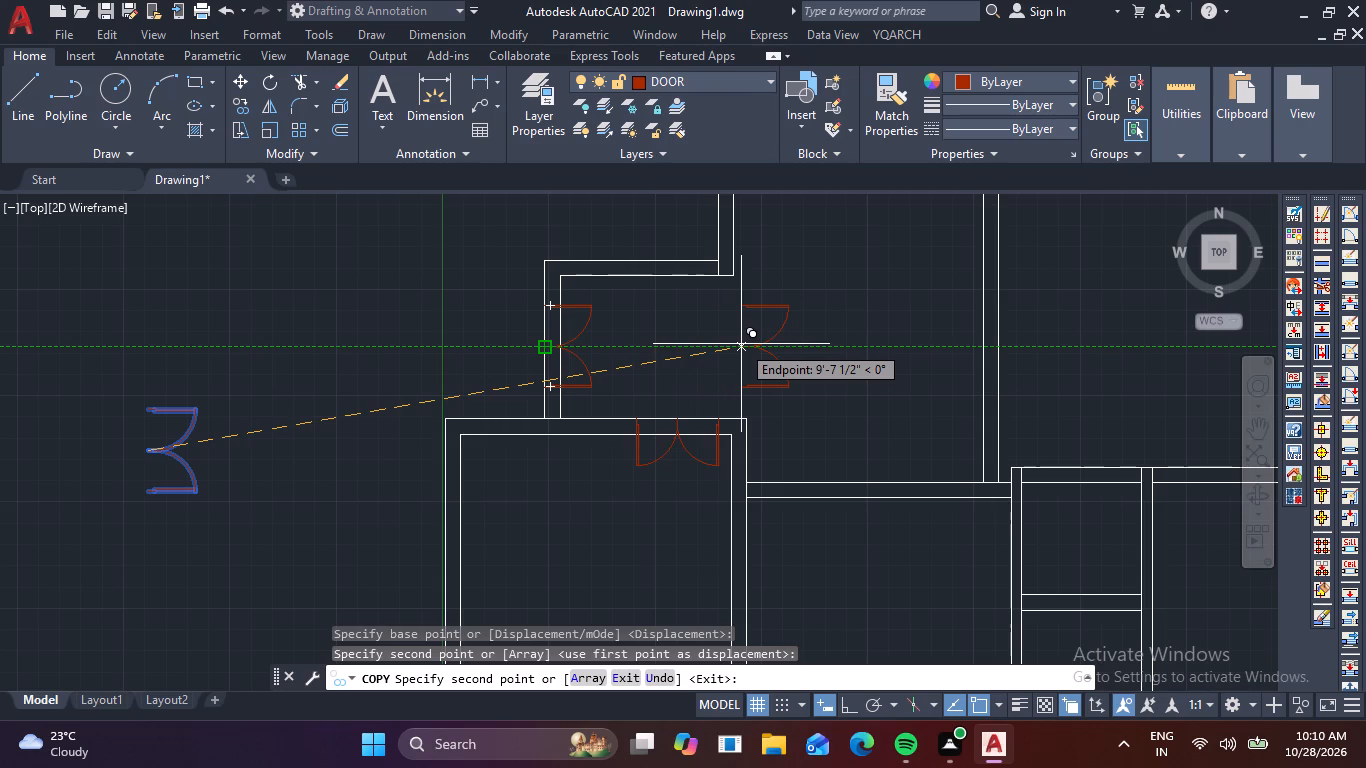
middle_click_drag(741, 344, 570, 374)
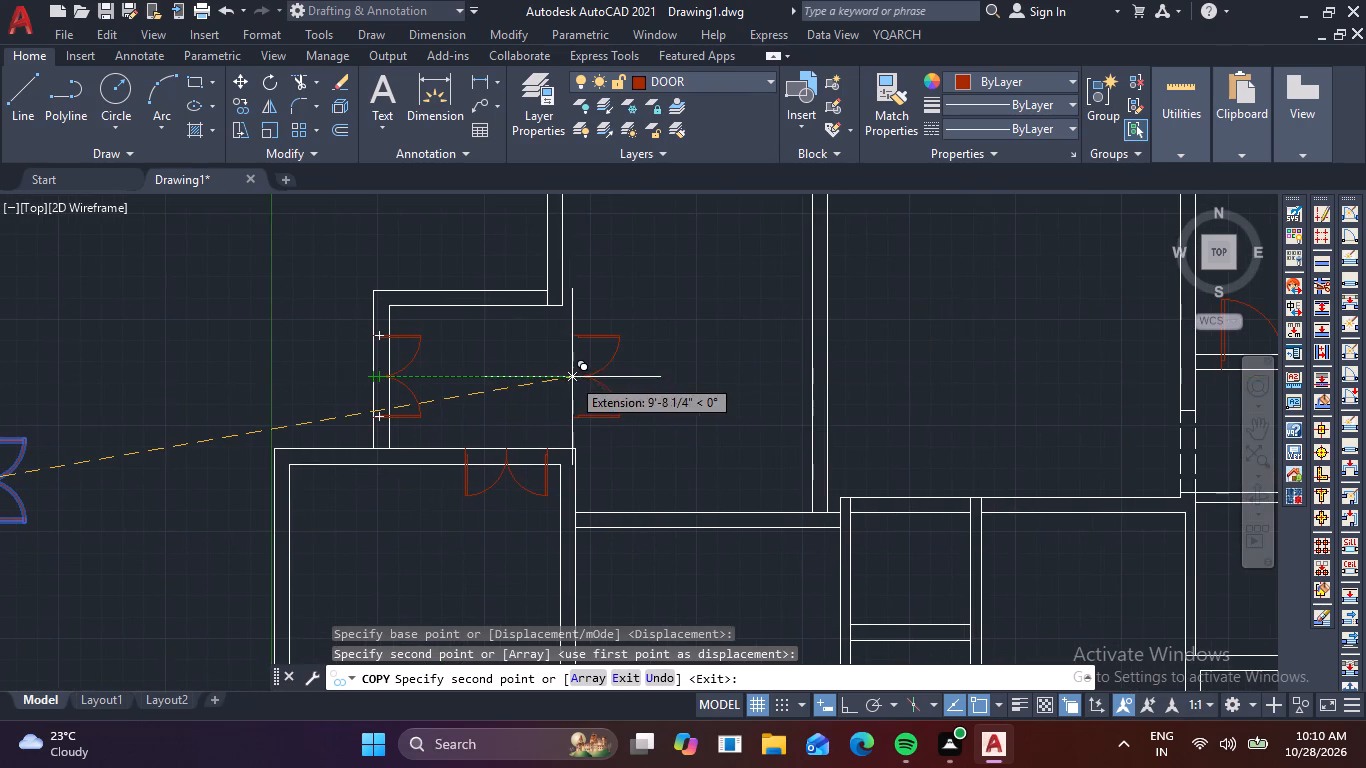
scroll(573, 377, "down", 1)
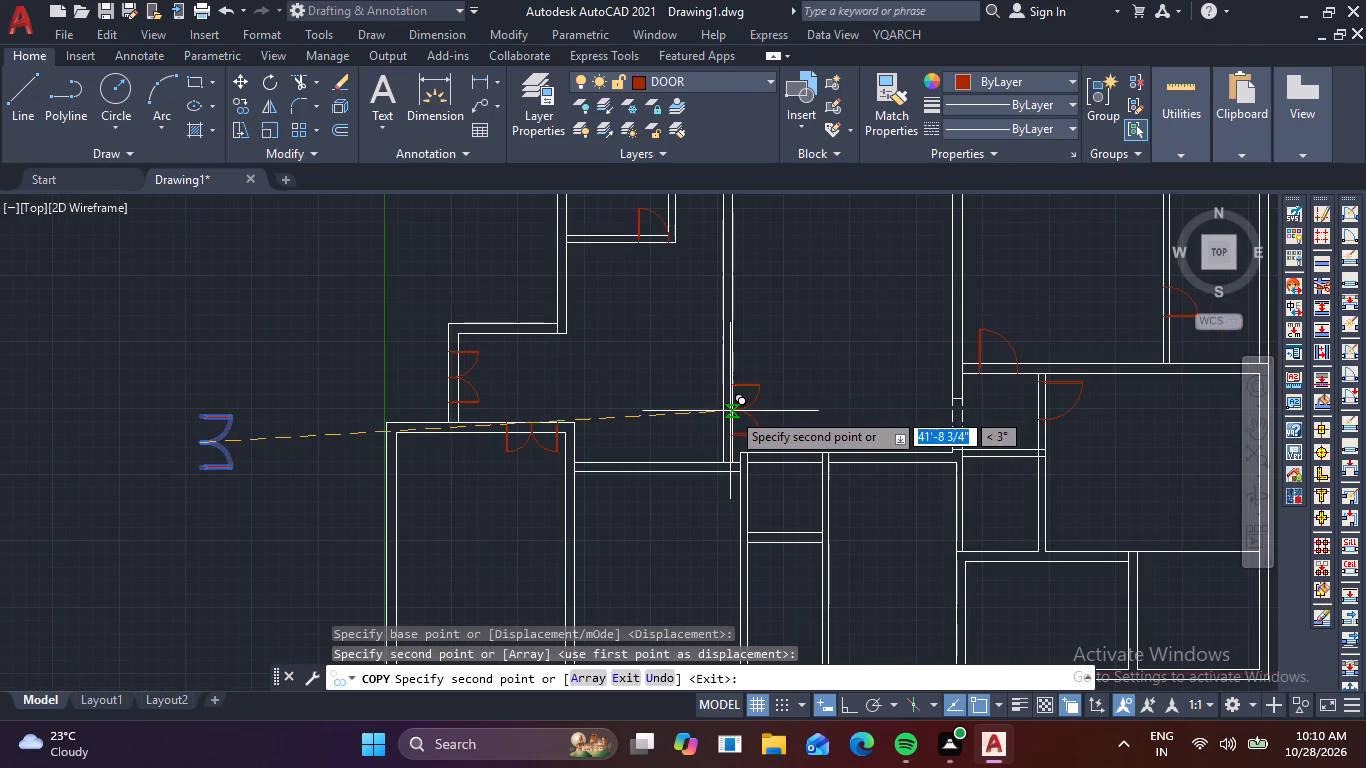
scroll(742, 428, "up", 4)
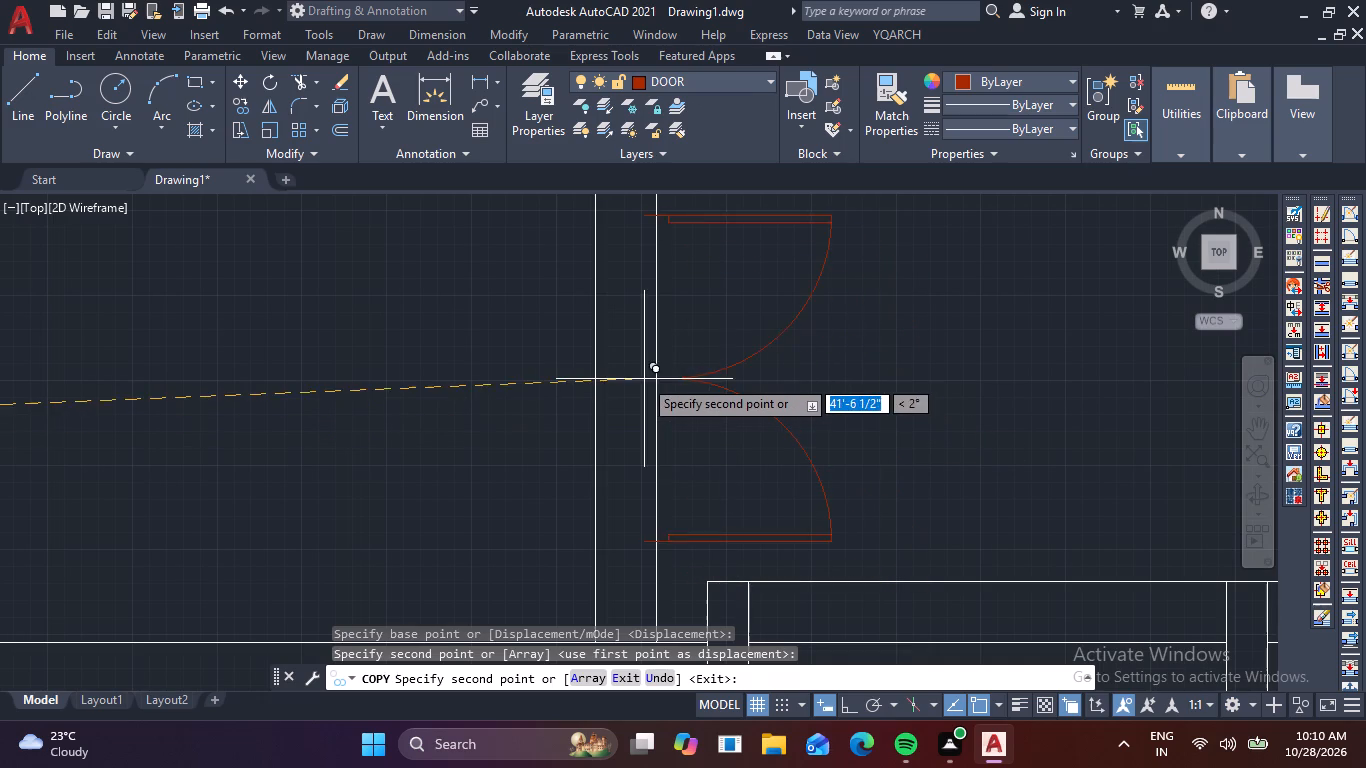
left_click(597, 376)
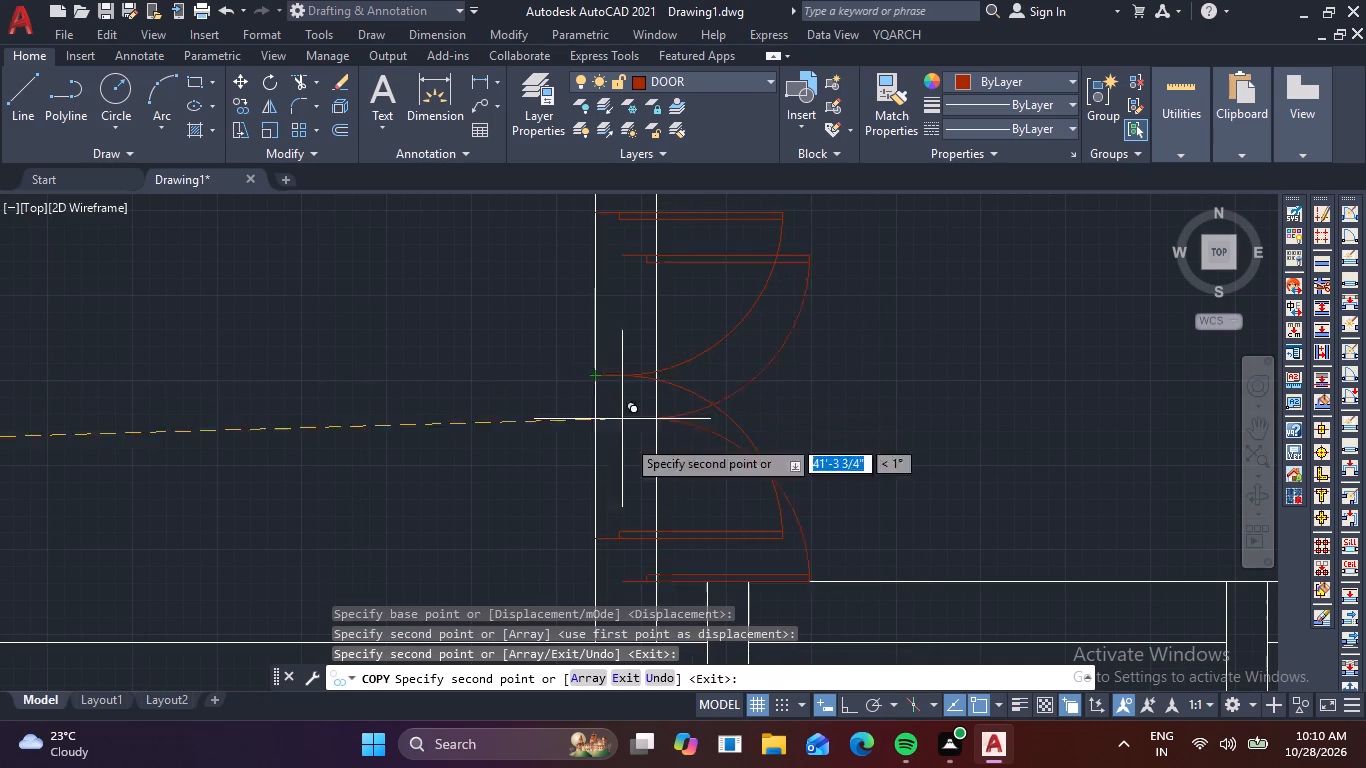
scroll(518, 491, "down", 3)
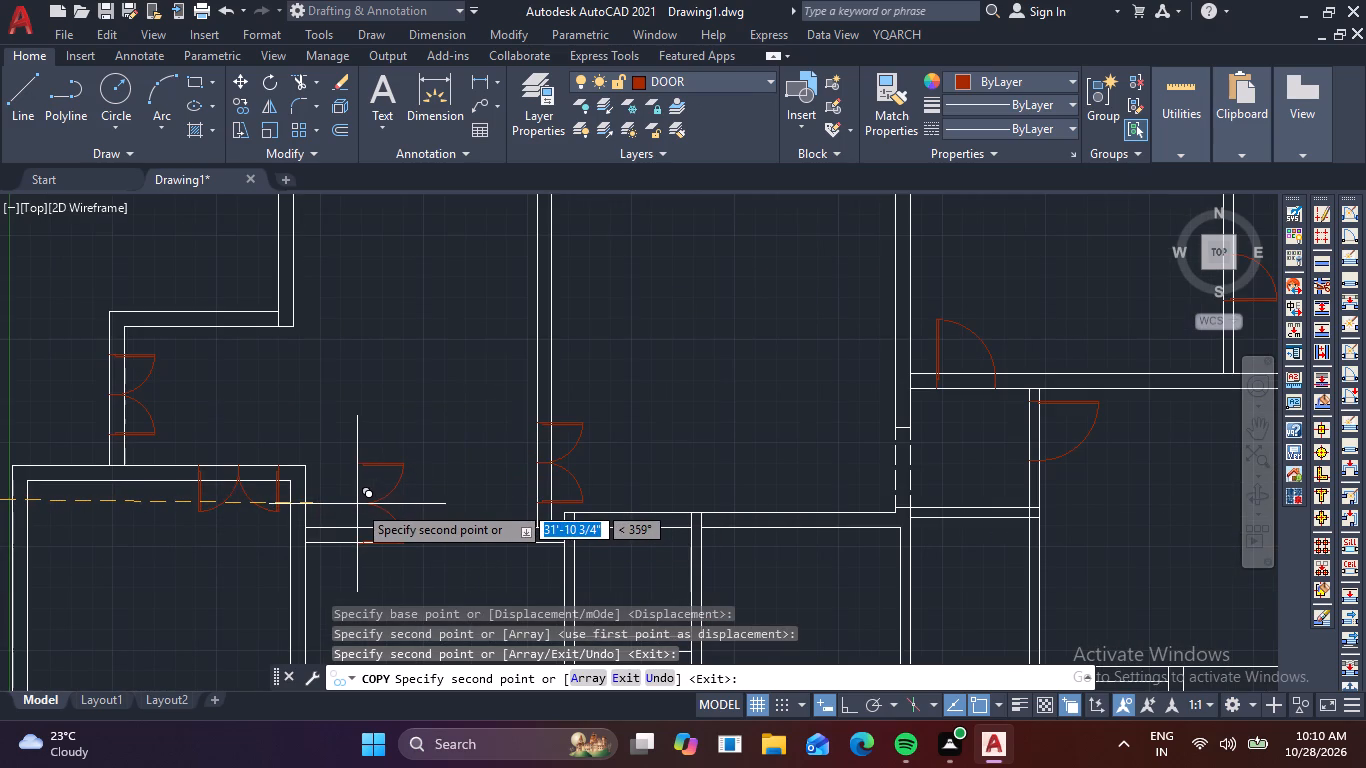
right_click(367, 476)
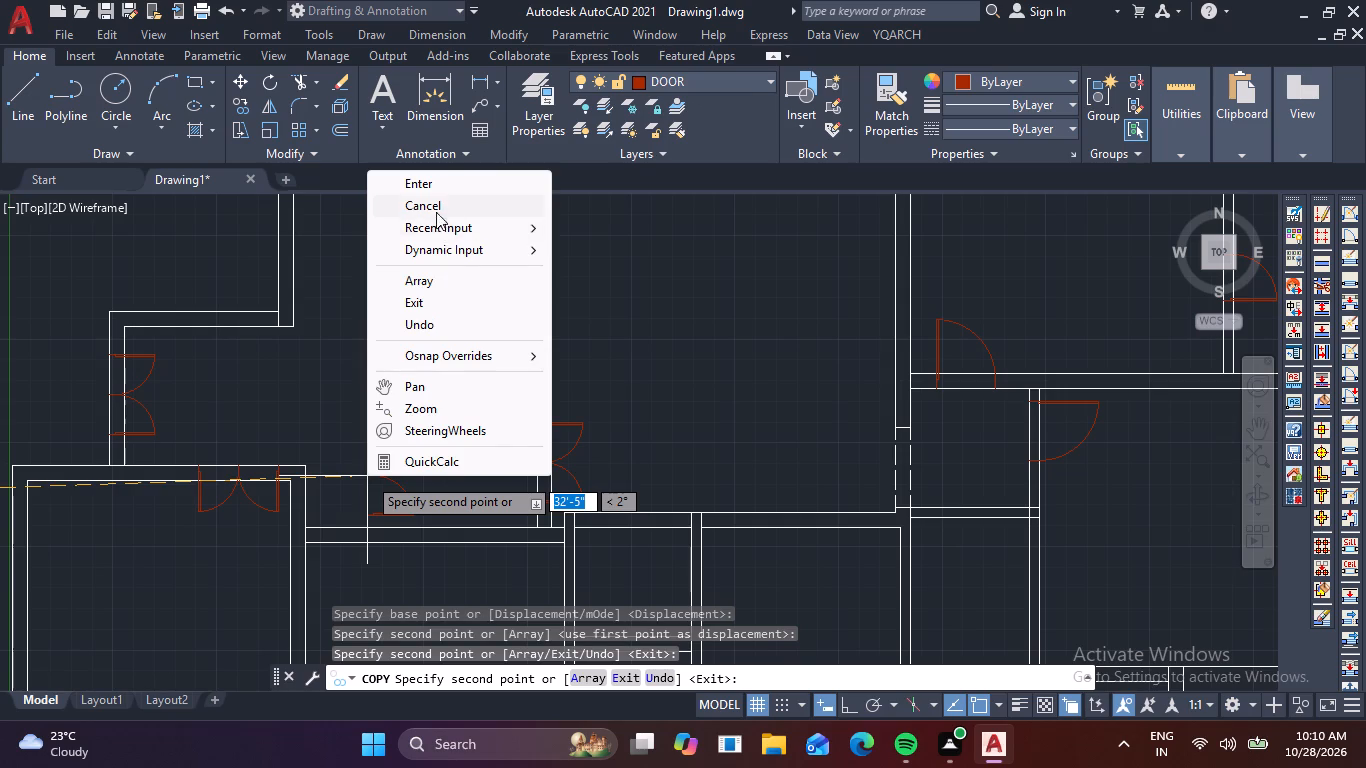
left_click(438, 204)
Erase the spare double door standing outside the plan to the west.
scroll(351, 415, "down", 2)
middle_click_drag(289, 449, 372, 465)
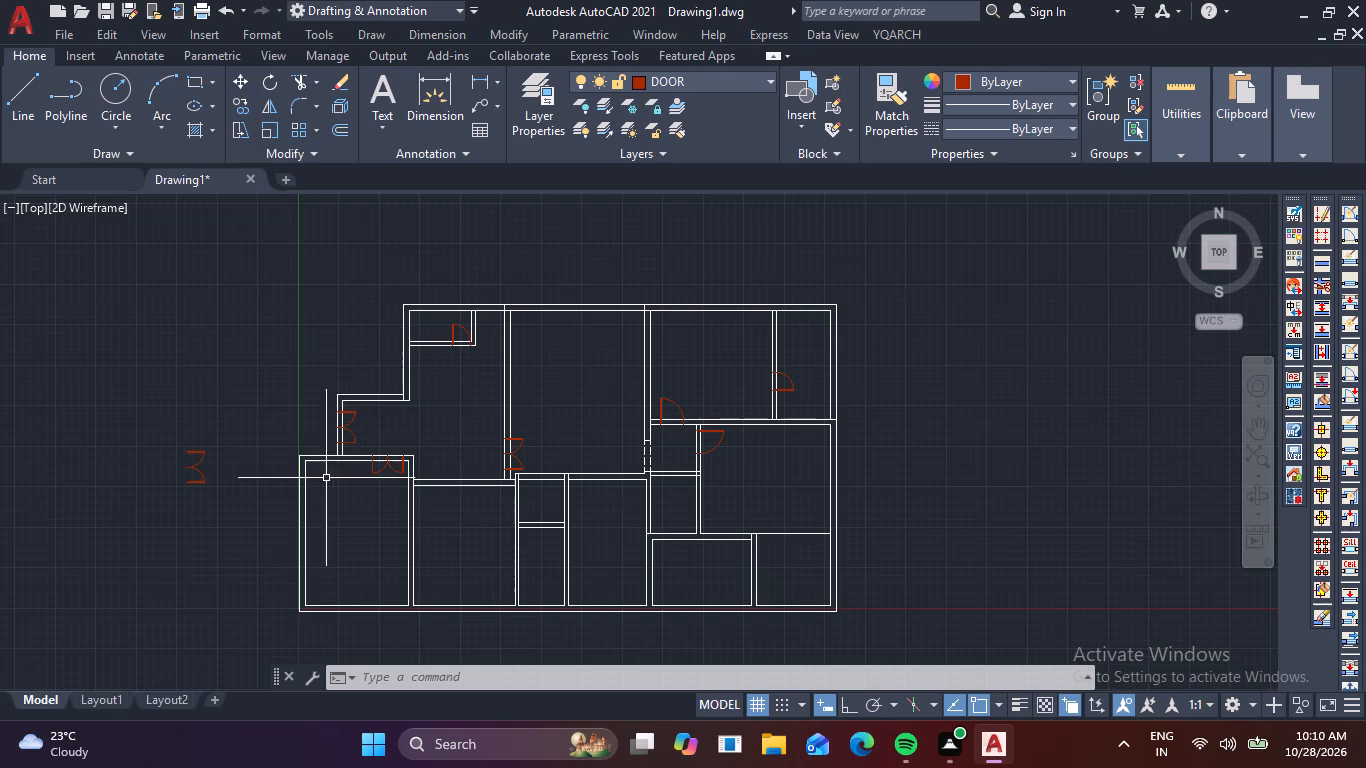
left_click(204, 526)
left_click(125, 384)
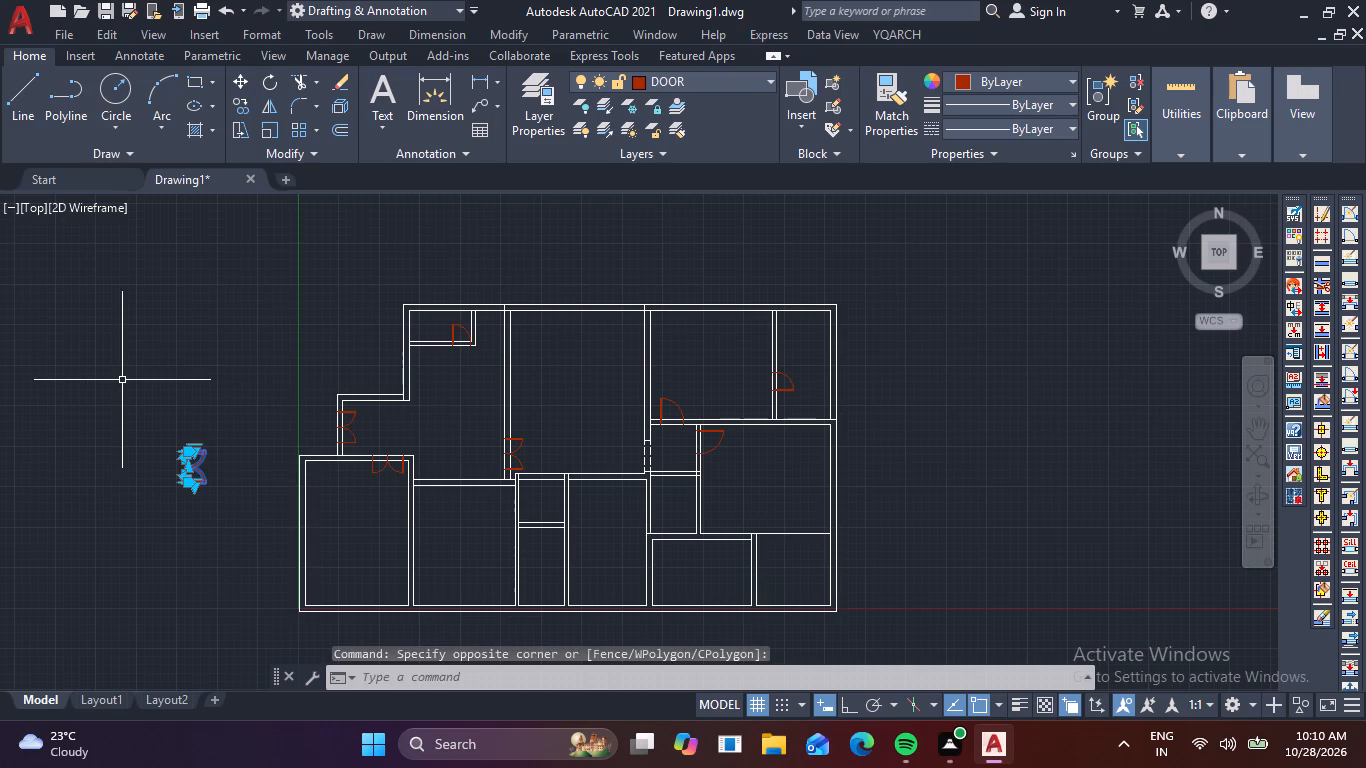
key("Delete")
Trim the wall's east face line across the upper leaf of the double door east of the alcove, including the short leftover pieces.
type("TR")
key("space")
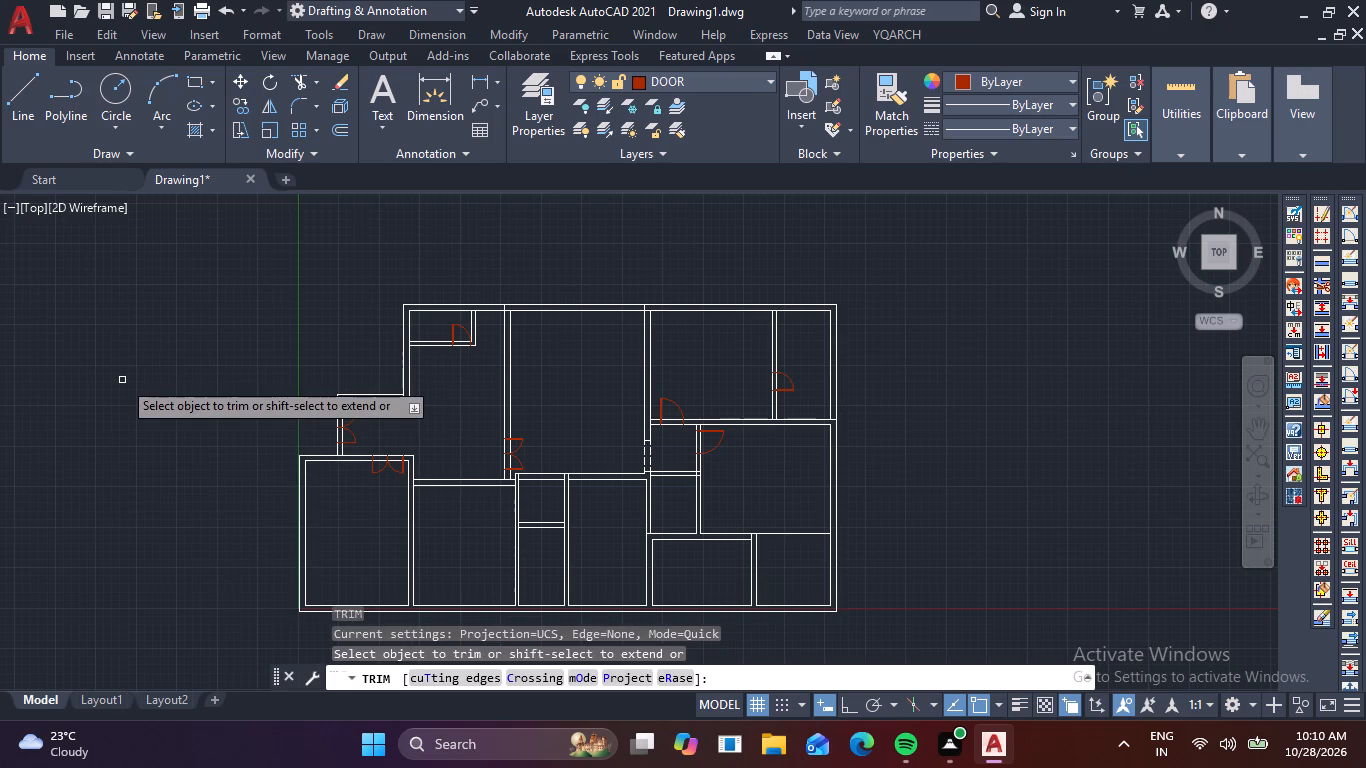
scroll(512, 445, "up", 3)
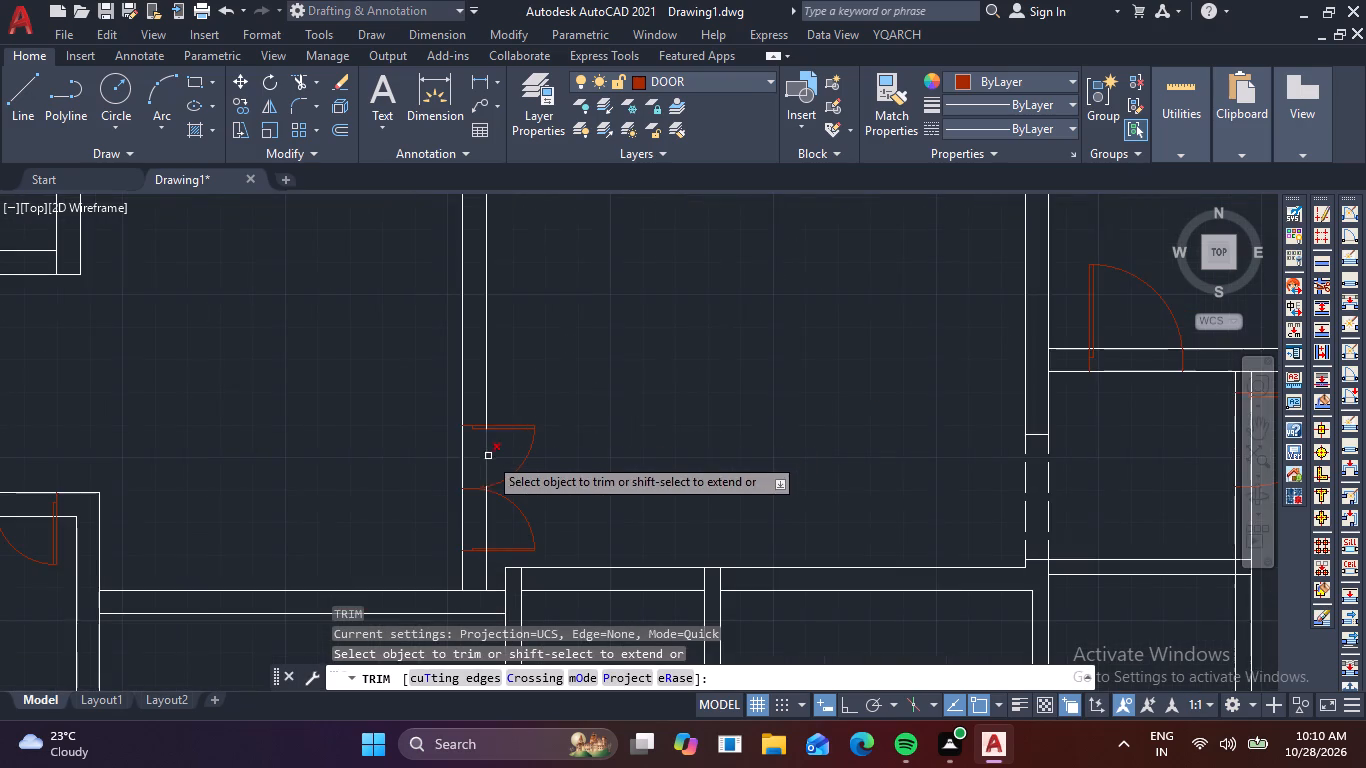
scroll(493, 456, "up", 2)
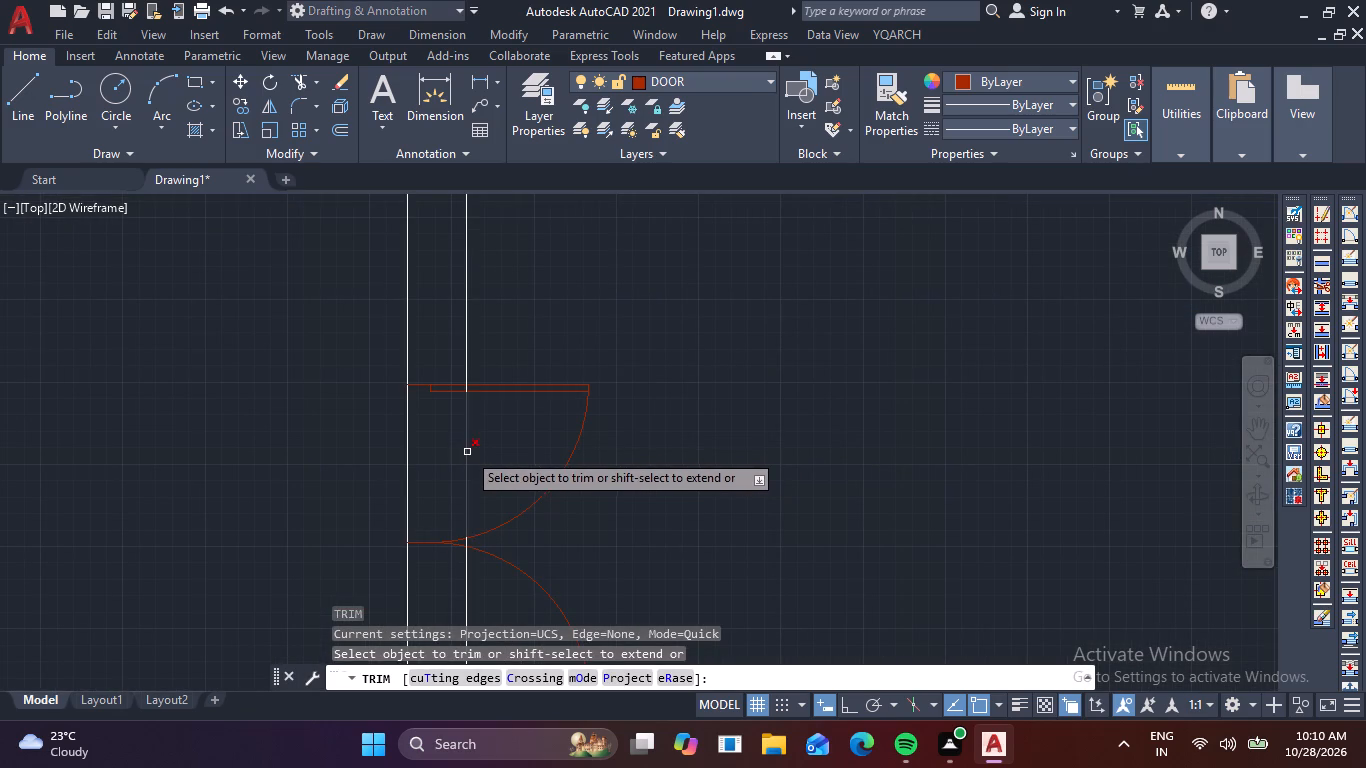
left_click(467, 452)
scroll(469, 379, "up", 4)
left_click(417, 426)
left_click(439, 425)
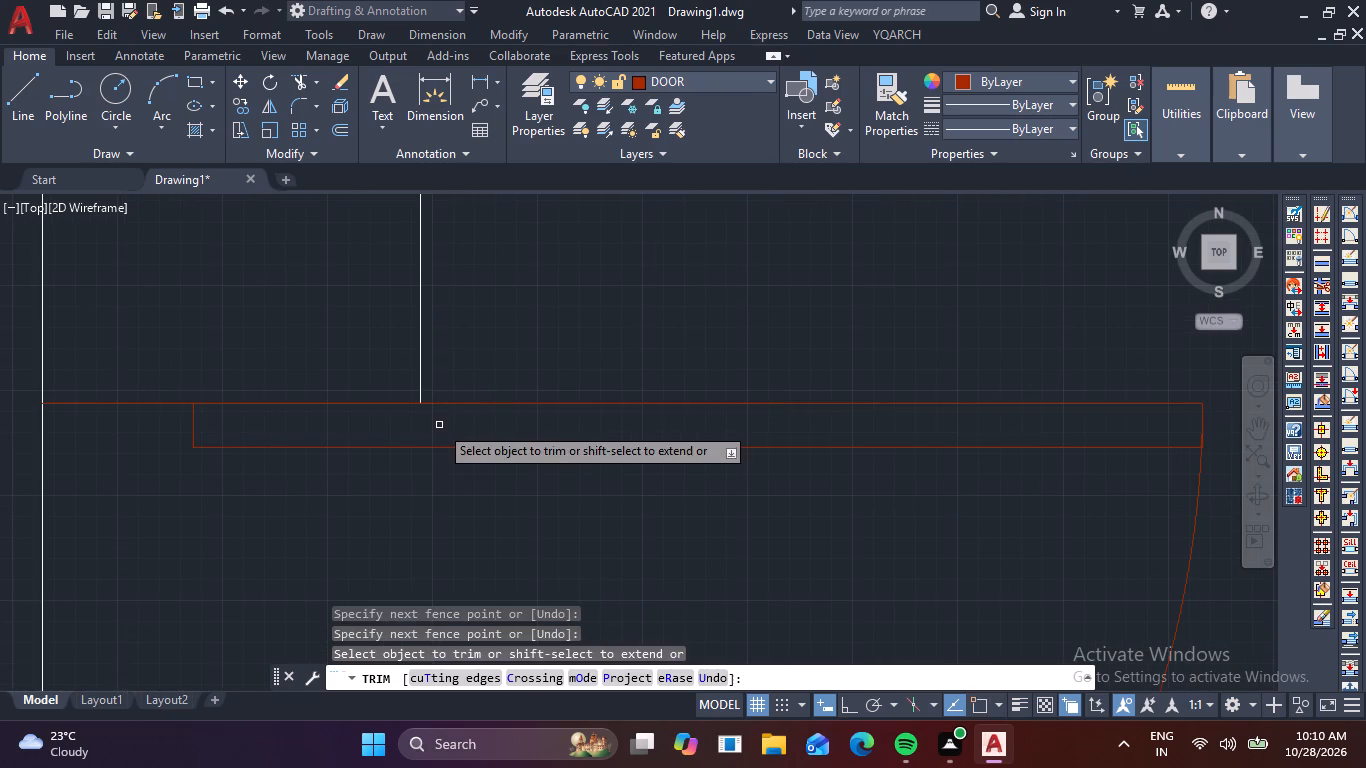
scroll(441, 427, "down", 5)
scroll(441, 537, "up", 5)
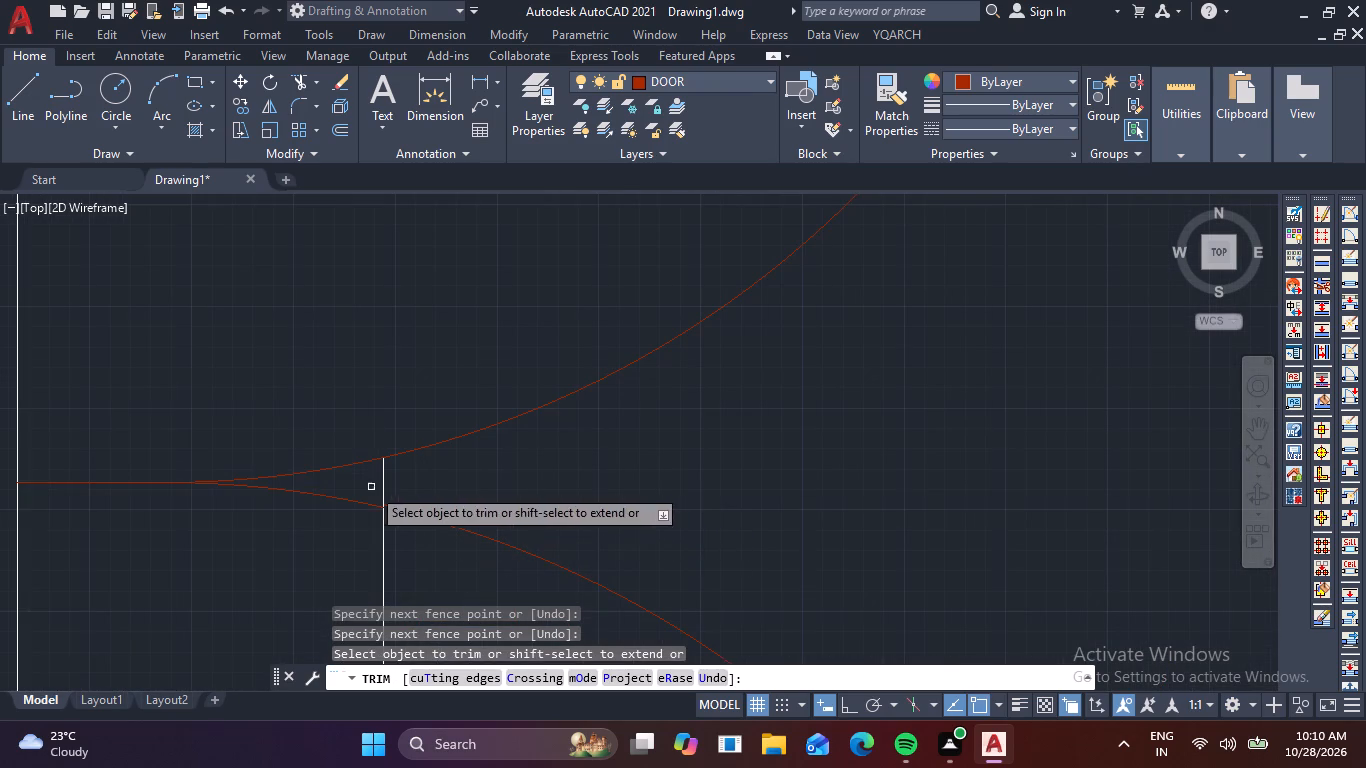
left_click(367, 483)
left_click(414, 482)
Trim the east face line across the same door's lower leaf and the west face line across both leaves, clearing the opening.
scroll(414, 490, "down", 4)
middle_click_drag(428, 546, 445, 388)
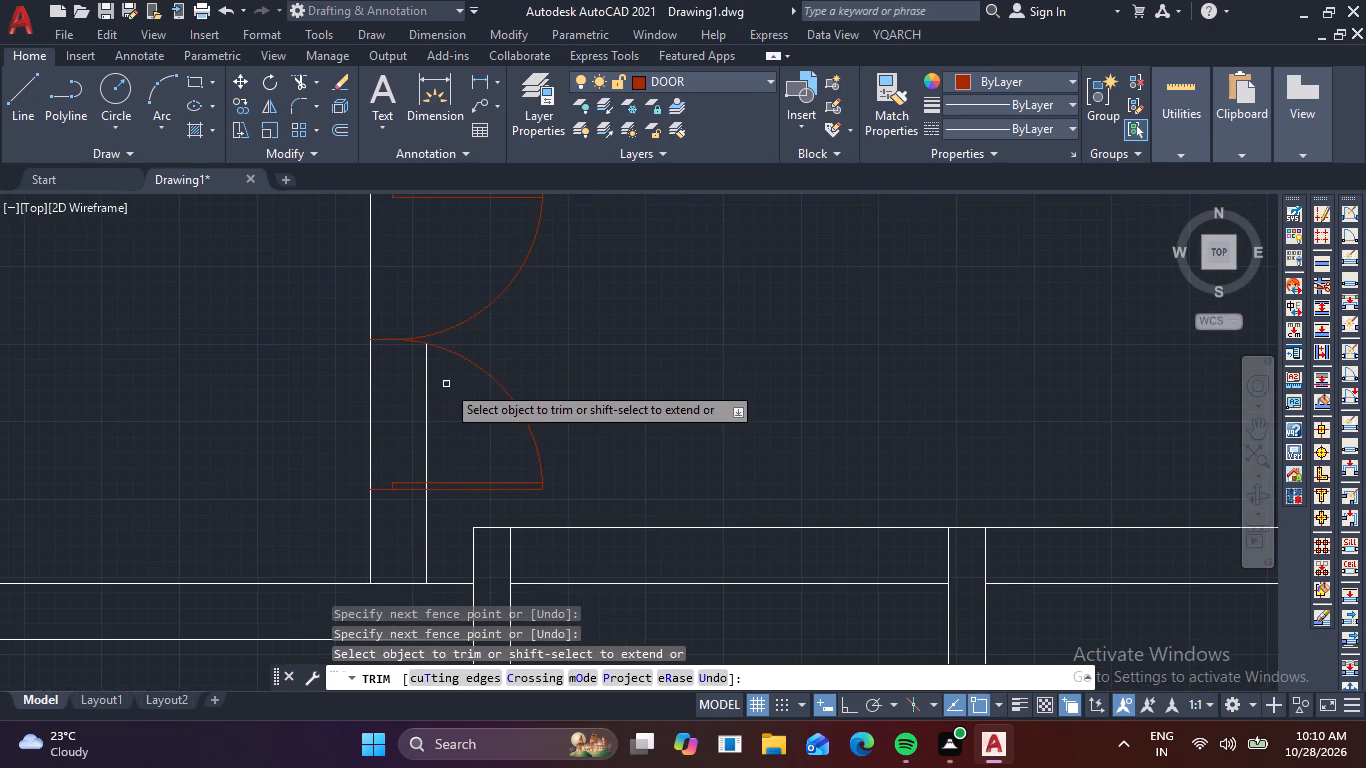
left_click(454, 412)
left_click(422, 411)
scroll(422, 499, "up", 6)
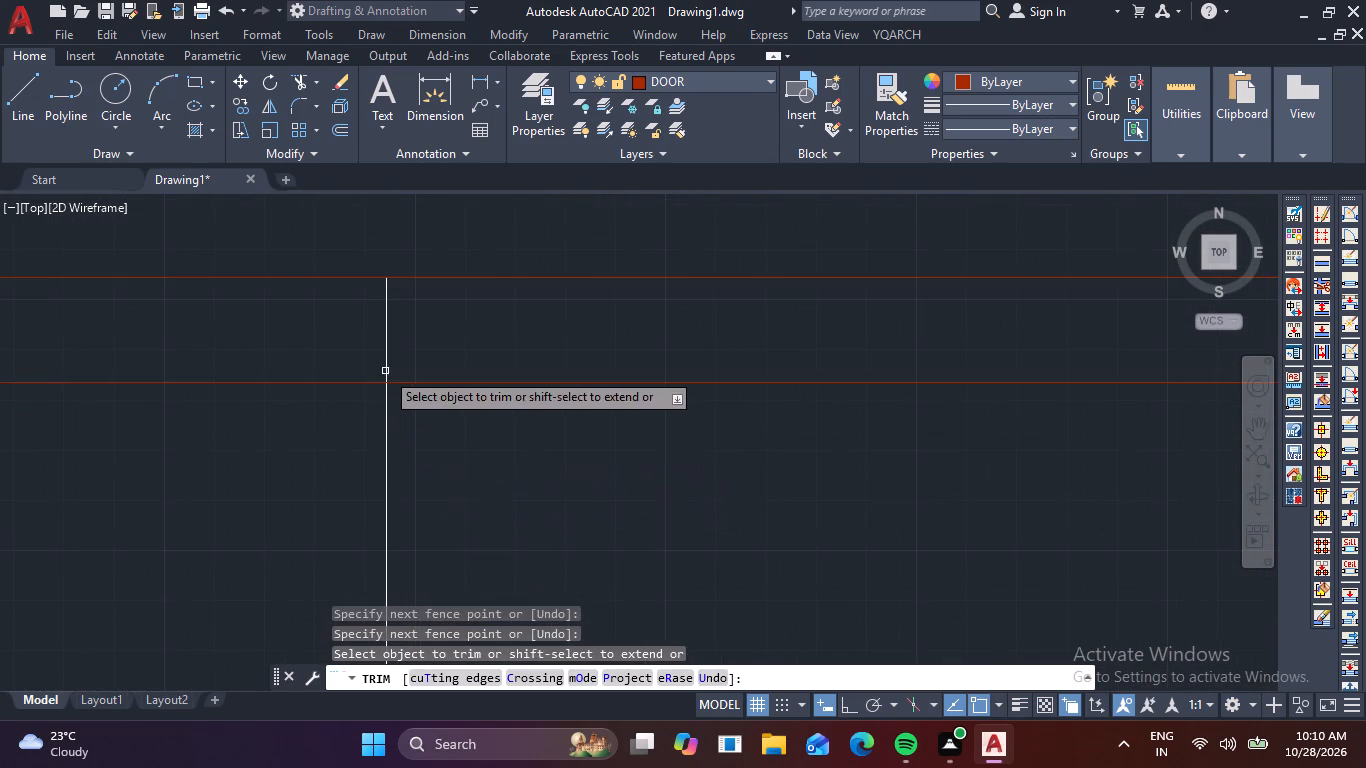
left_click(370, 342)
left_click(400, 348)
scroll(401, 348, "down", 6)
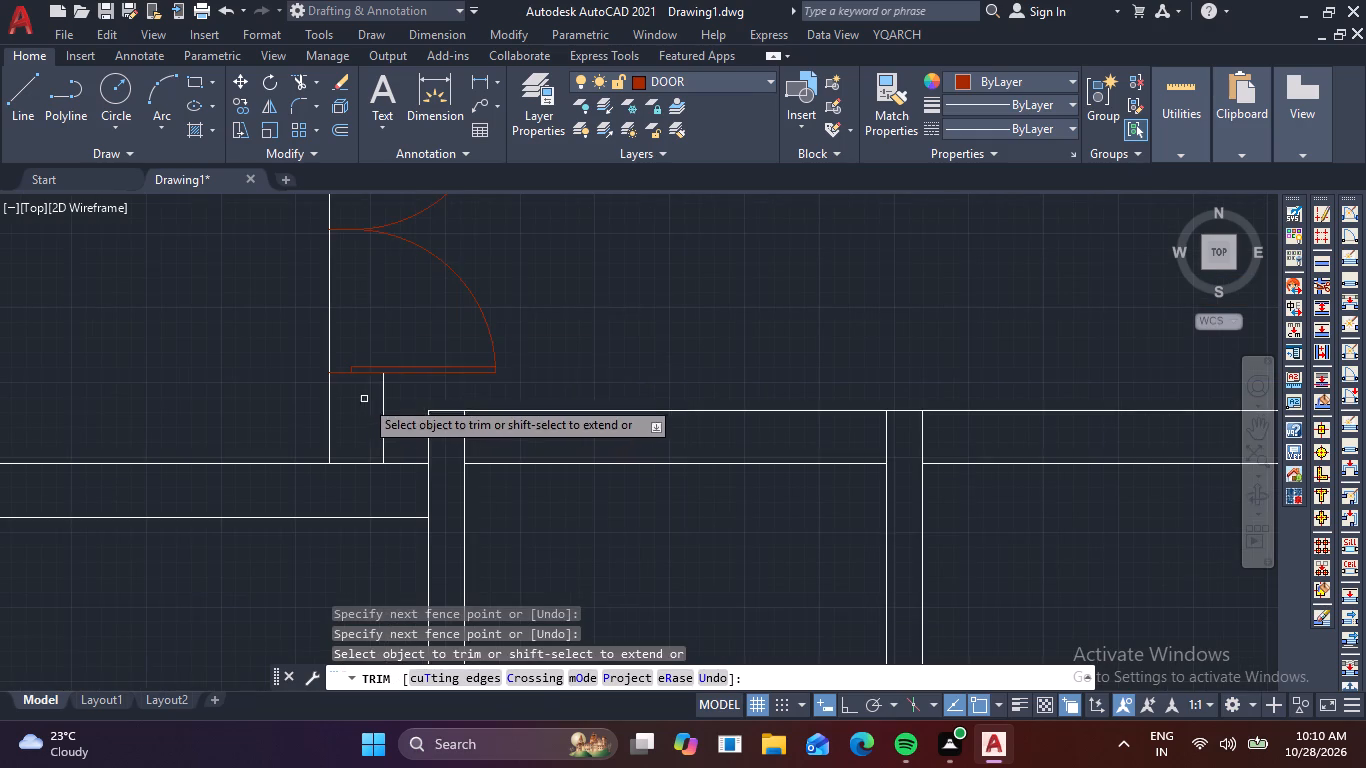
middle_click_drag(400, 299, 401, 473)
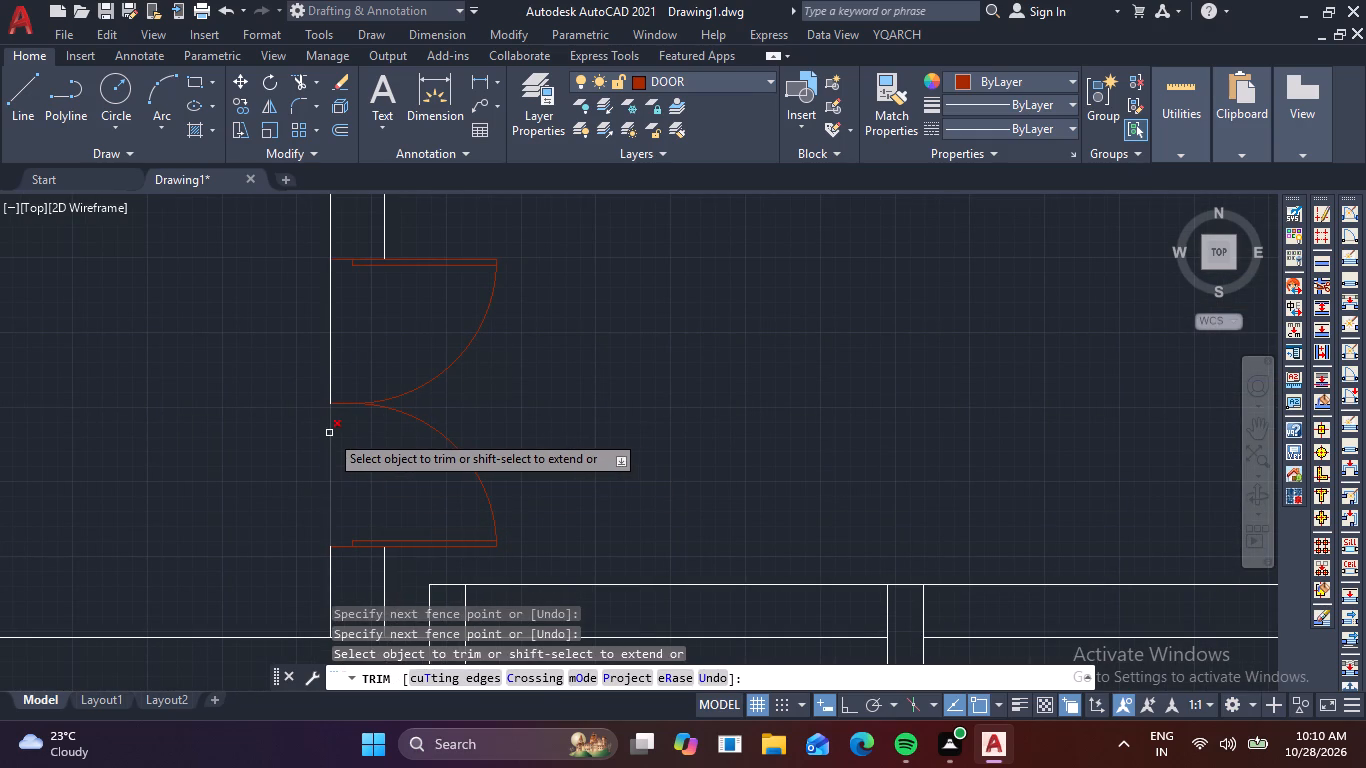
left_click(329, 433)
left_click(331, 374)
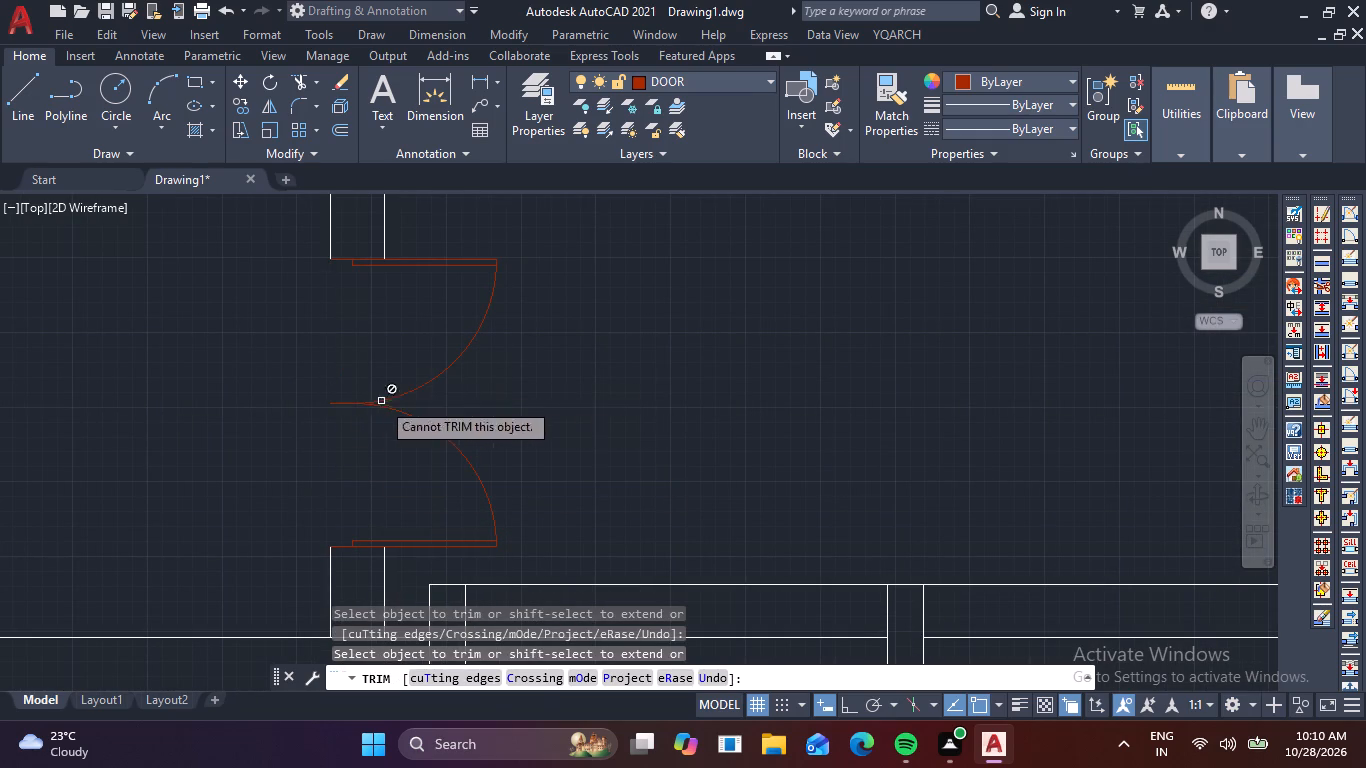
Trim both wall lines across the single door in the horizontal wall south of the north-east room, including the stub inside the door leaf.
scroll(425, 395, "down", 3)
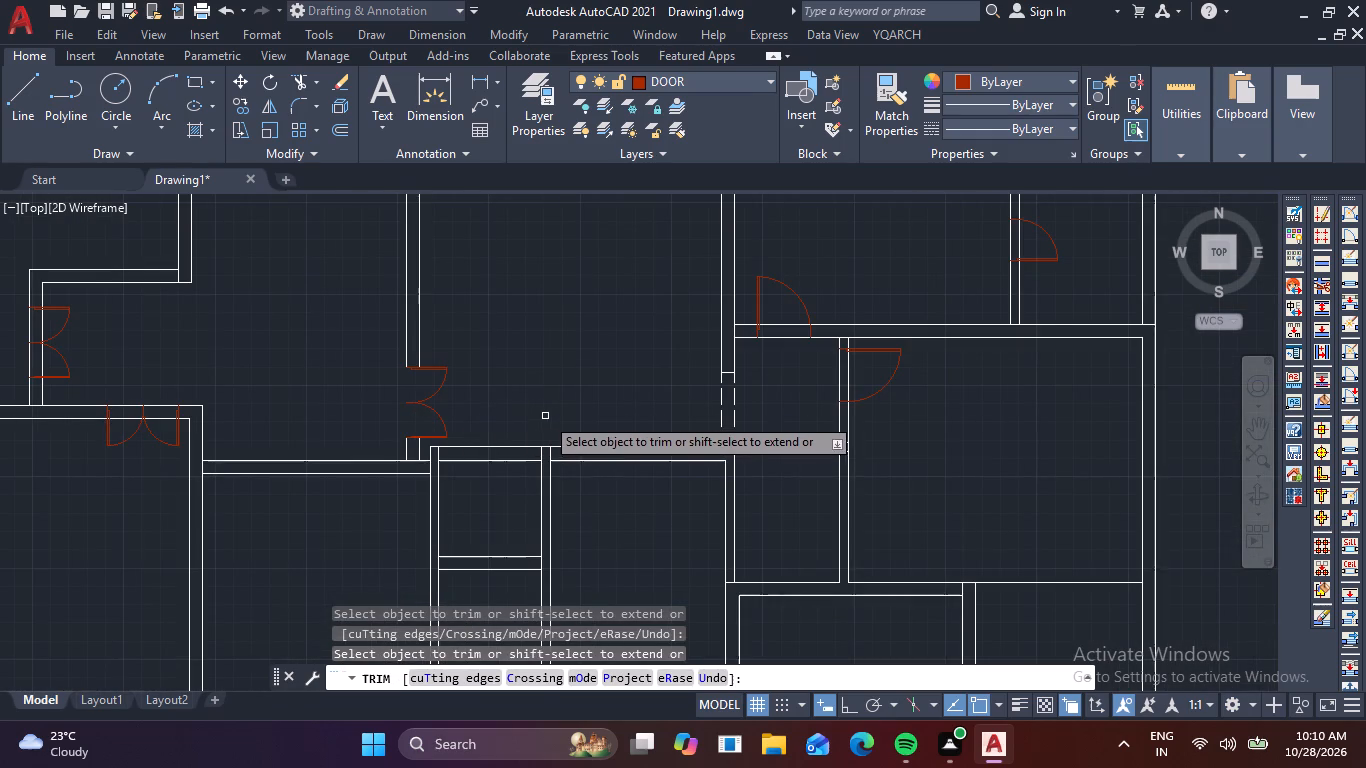
scroll(549, 406, "down", 1)
scroll(658, 386, "up", 4)
middle_click_drag(729, 347, 507, 454)
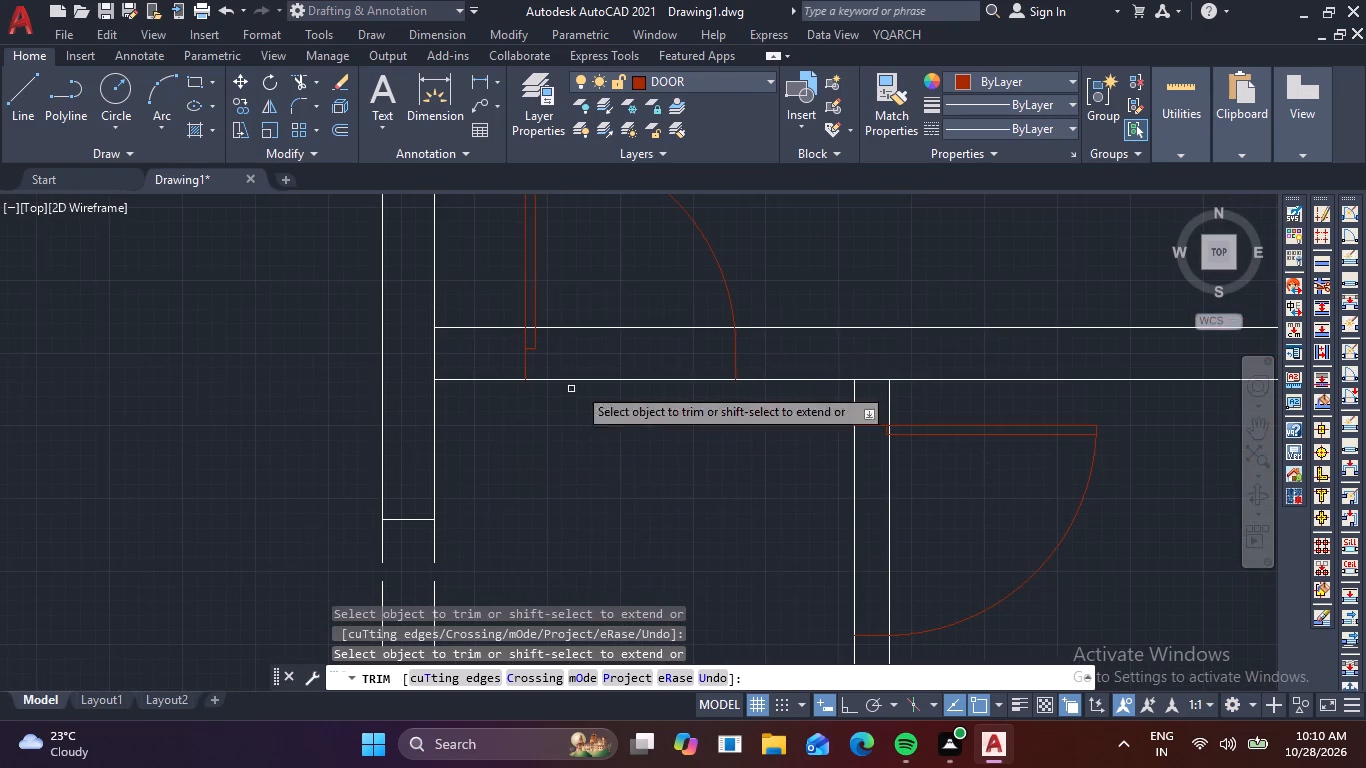
left_click(635, 298)
left_click(645, 401)
scroll(522, 330, "up", 2)
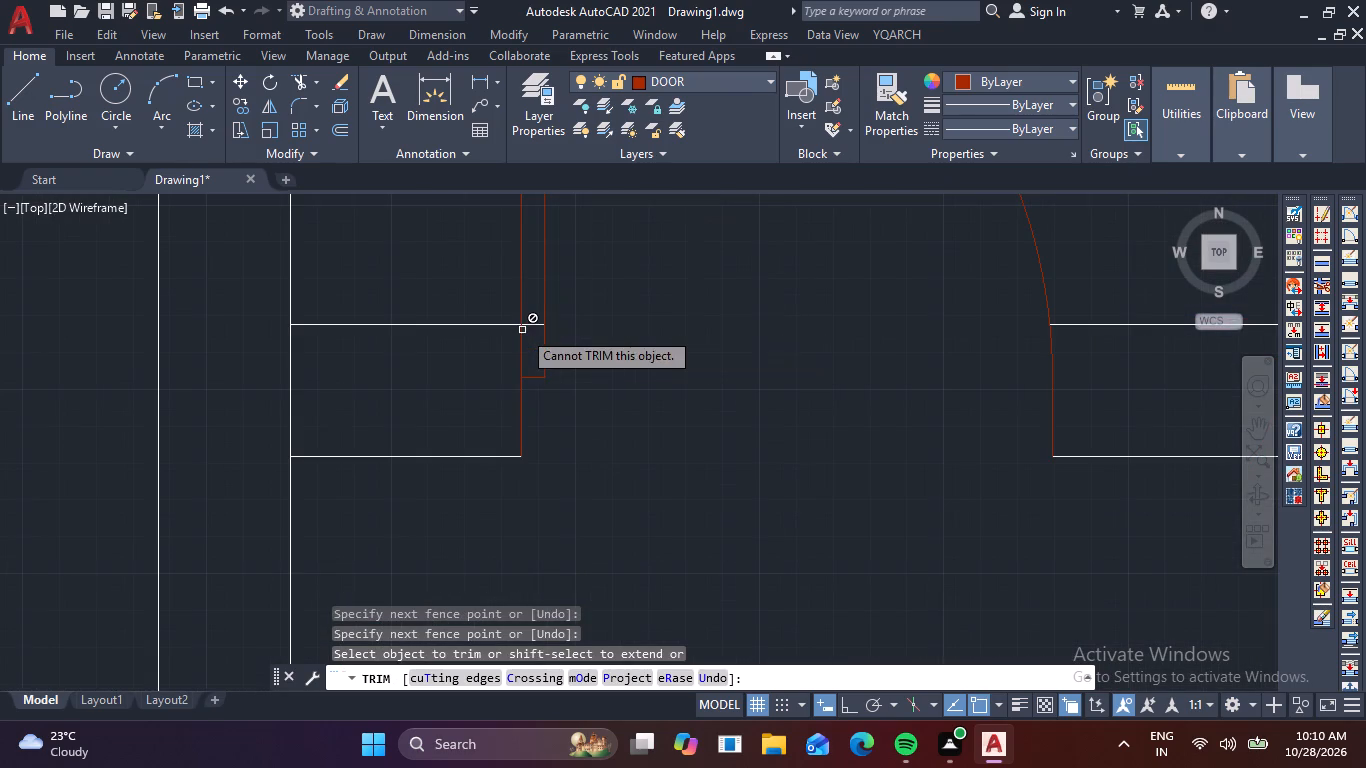
left_click(526, 325)
Trim both wall lines across the single door in the short vertical wall just south-east of that opening, including the stub at its leaf.
scroll(548, 355, "down", 4)
middle_click_drag(558, 377, 523, 325)
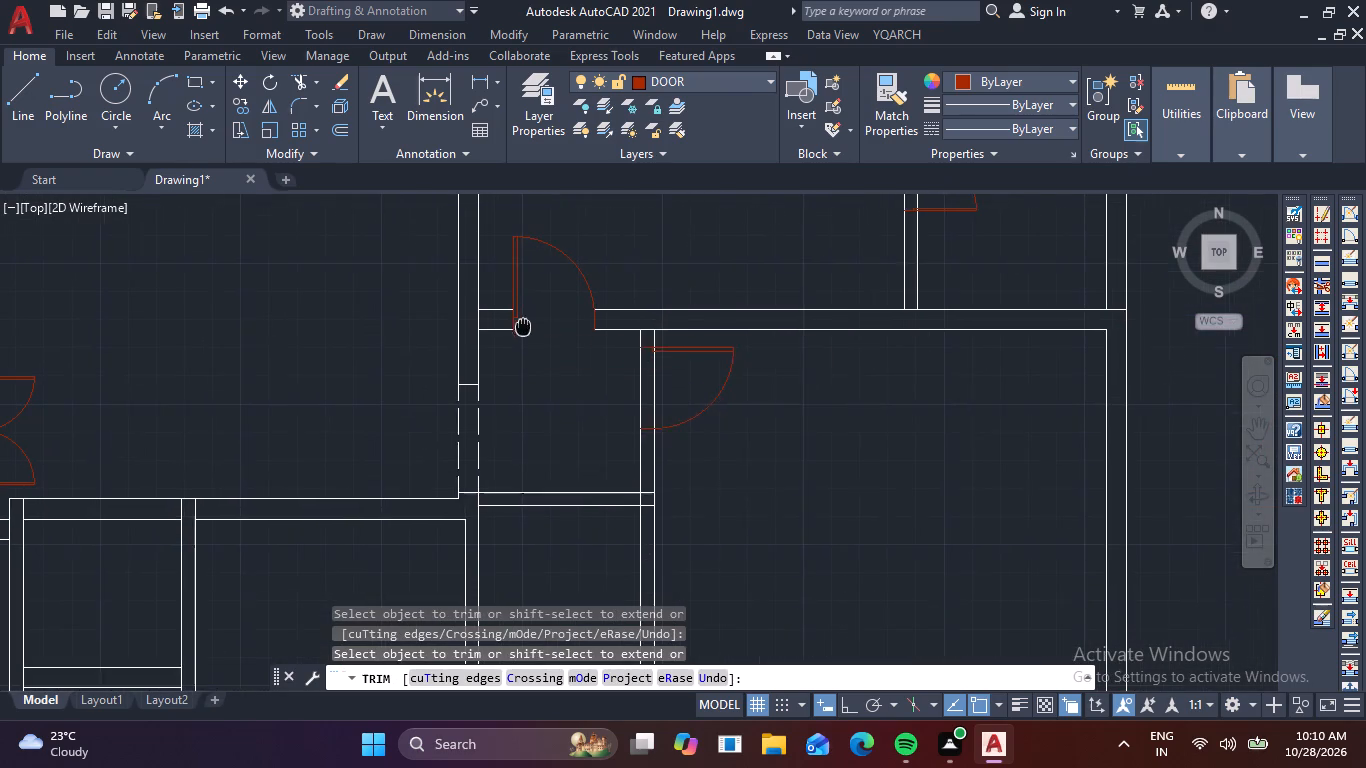
scroll(665, 388, "up", 3)
left_click(656, 371)
left_click(529, 380)
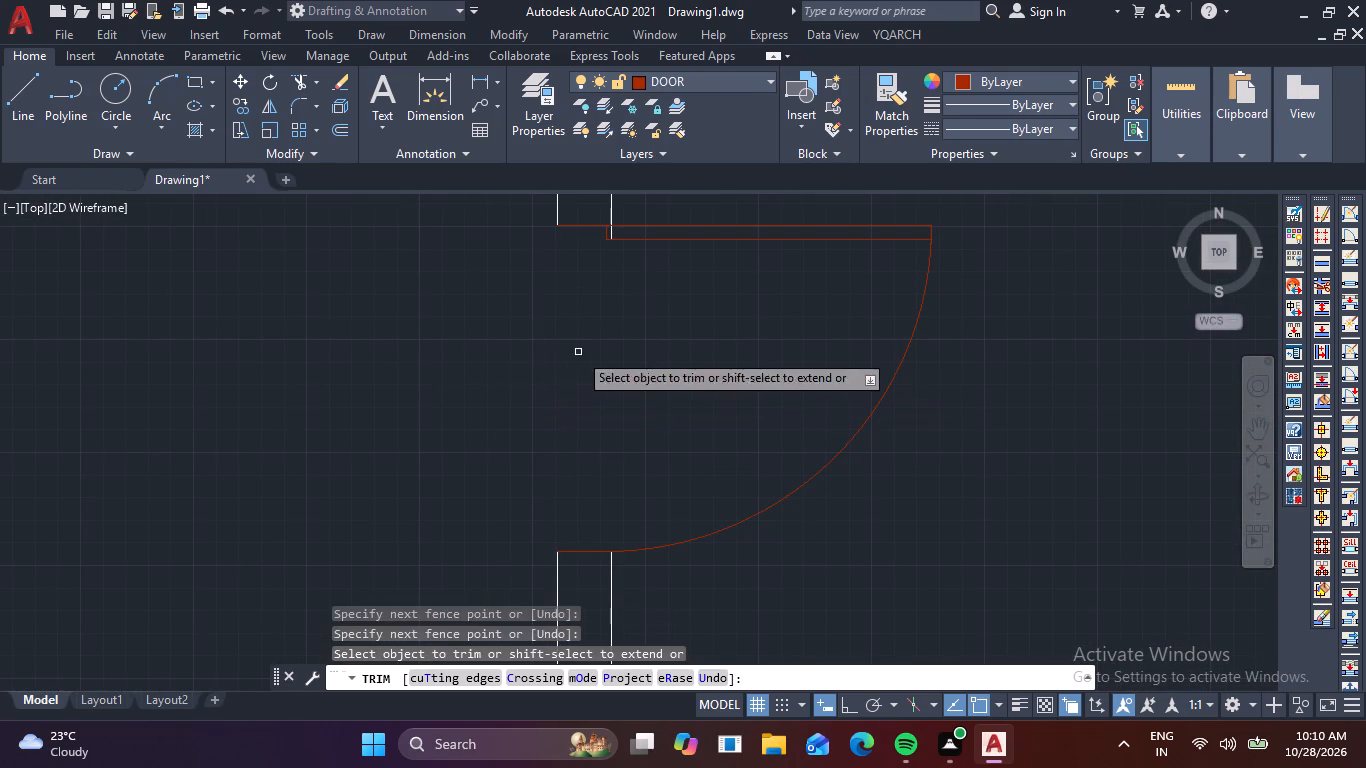
scroll(608, 230, "up", 3)
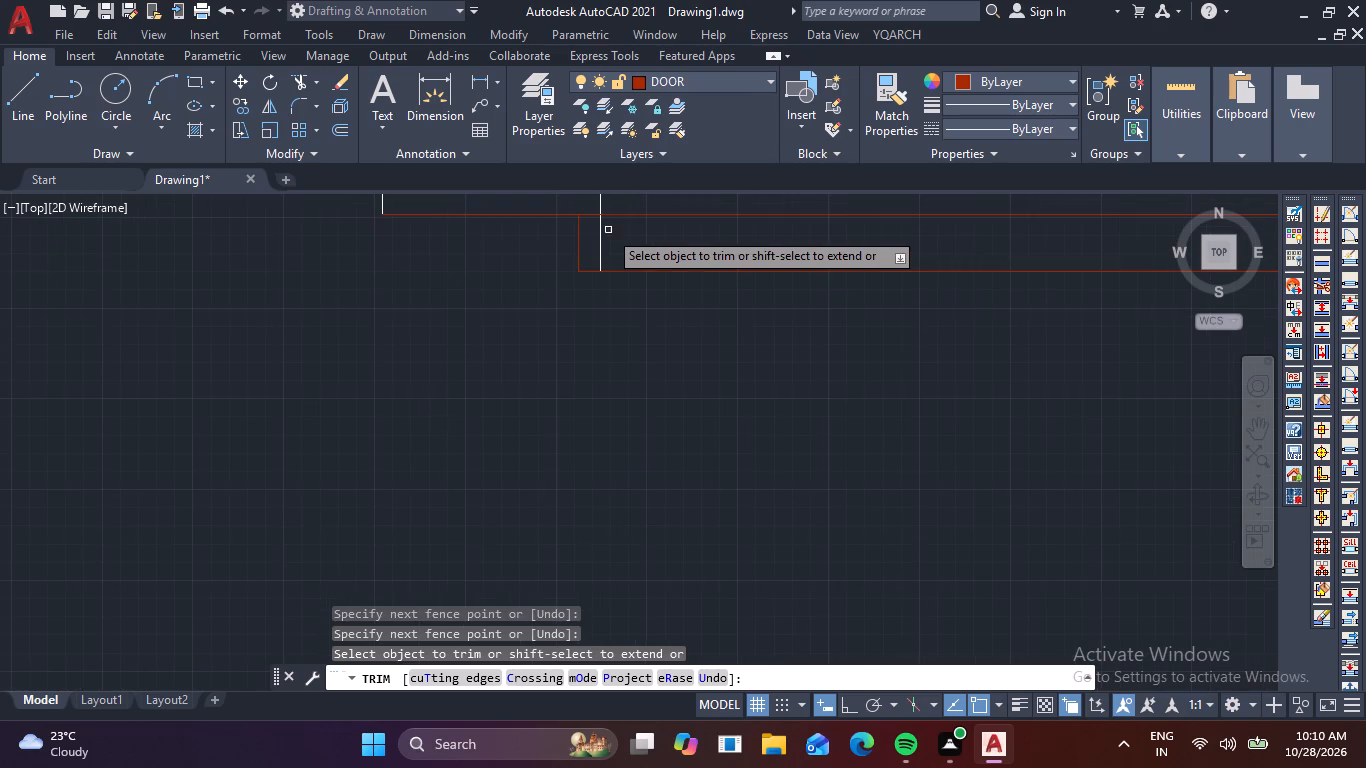
left_click(598, 245)
Trim both wall lines across the small single door in the north-east partition, including the stub at its leaf, and end trimming.
scroll(603, 272, "down", 5)
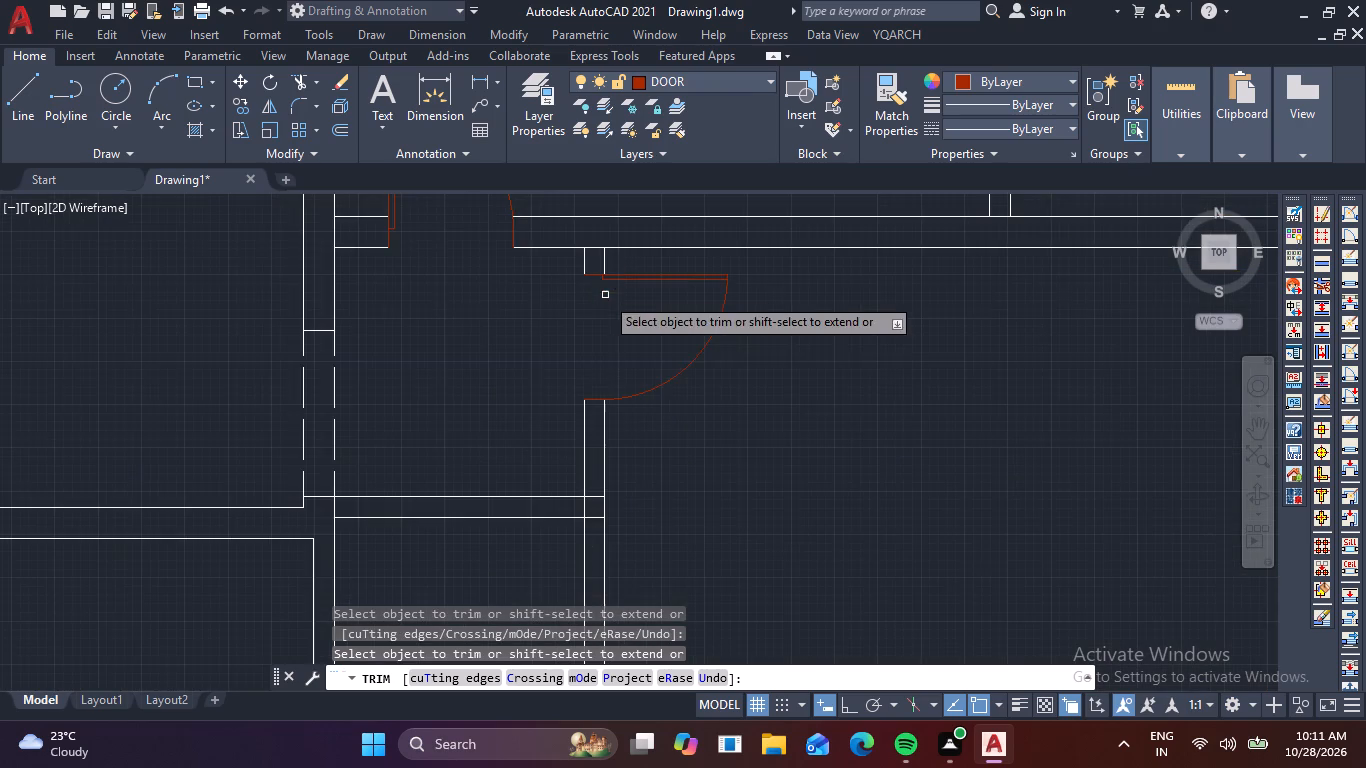
scroll(605, 325, "down", 2)
middle_click_drag(766, 313, 676, 487)
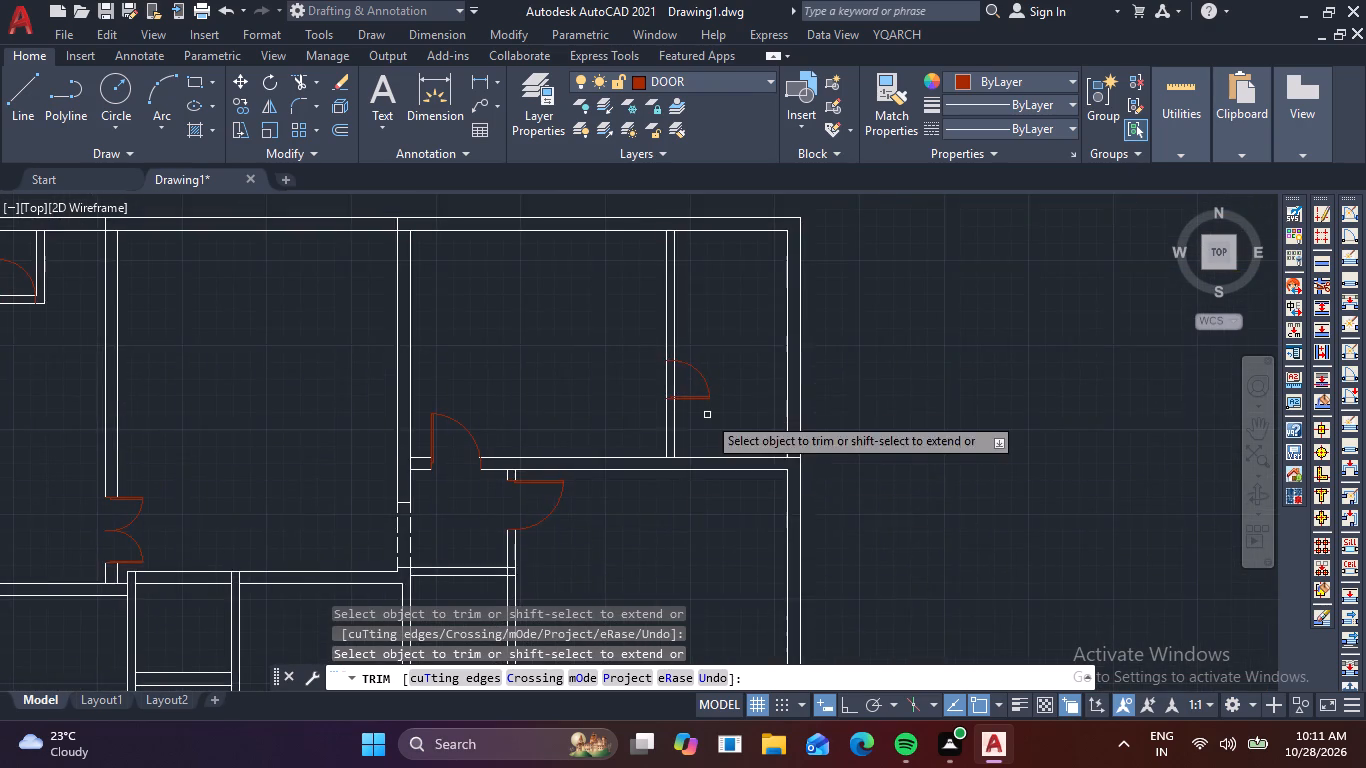
scroll(702, 398, "up", 4)
middle_click_drag(592, 339, 637, 485)
left_click(615, 438)
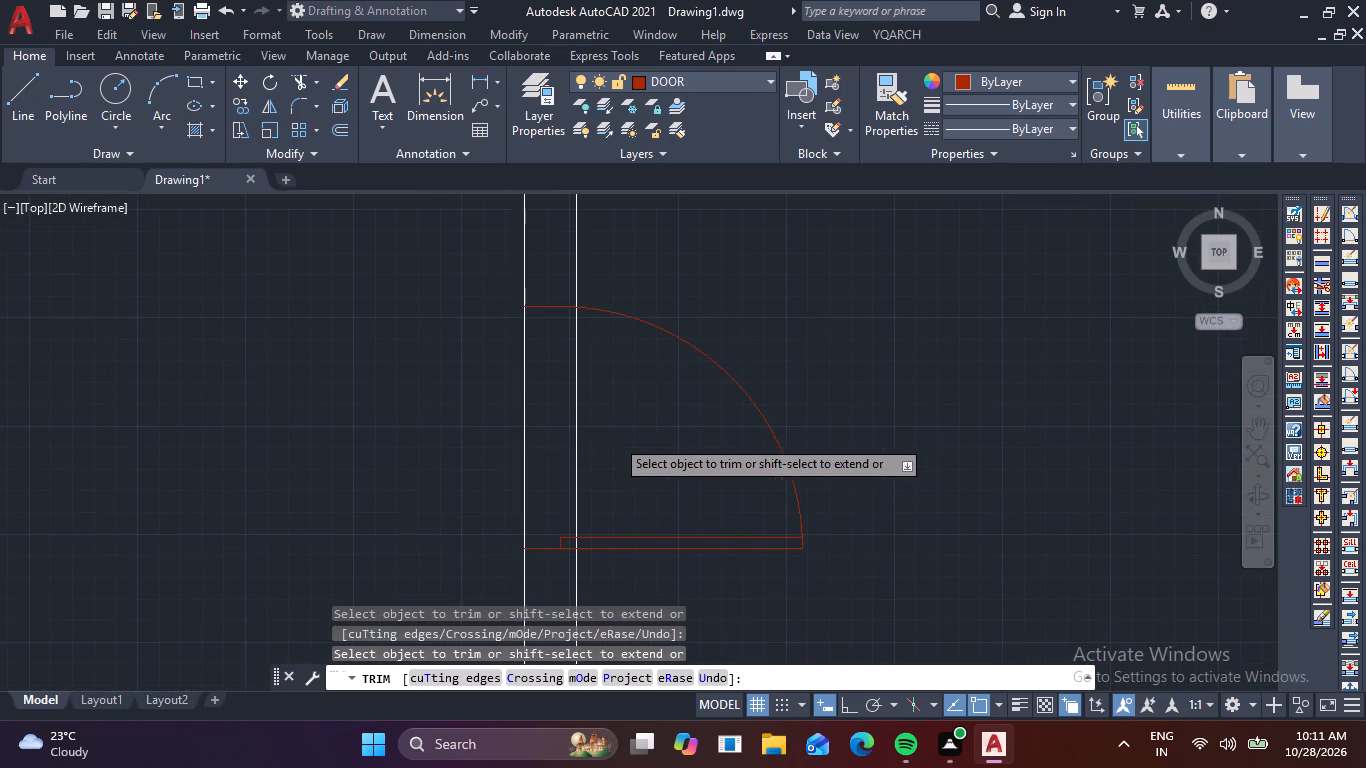
left_click(496, 441)
scroll(560, 546, "up", 4)
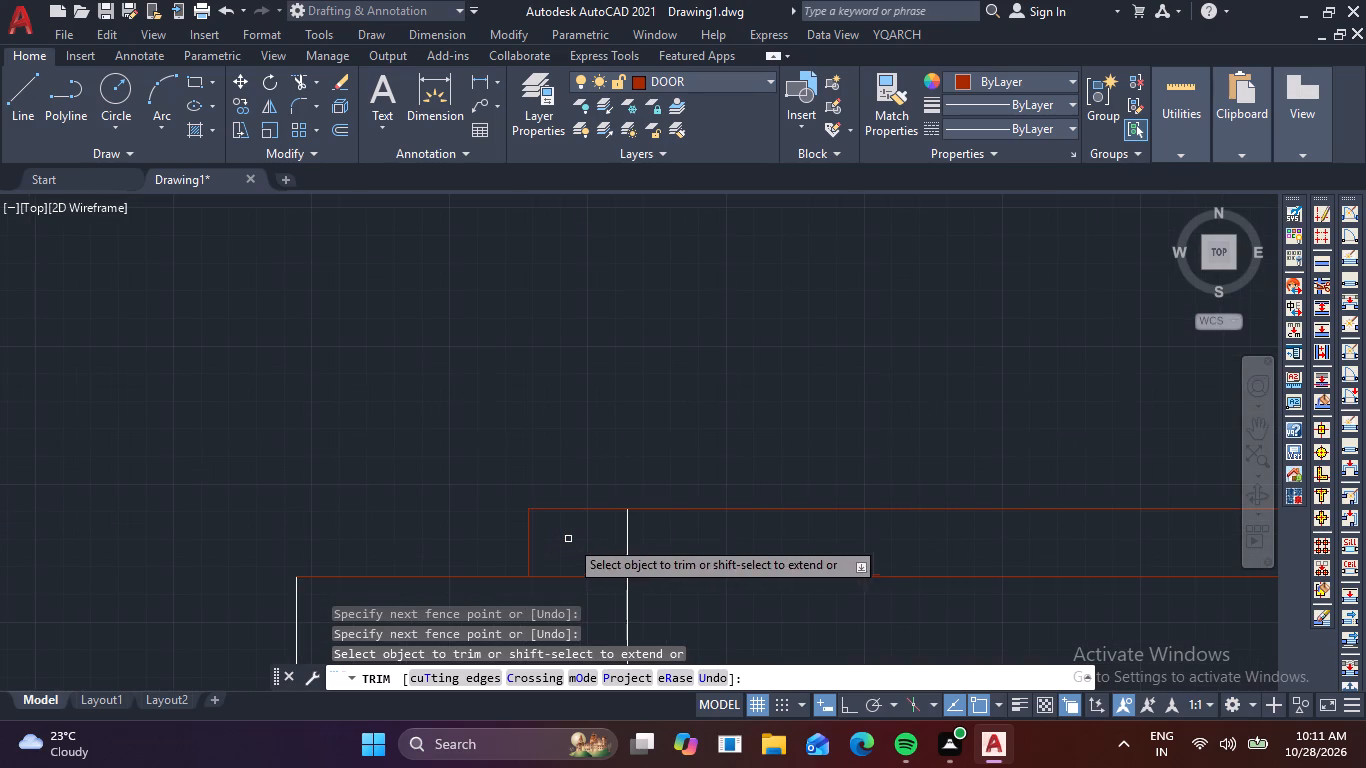
left_click(629, 539)
scroll(600, 497, "down", 3)
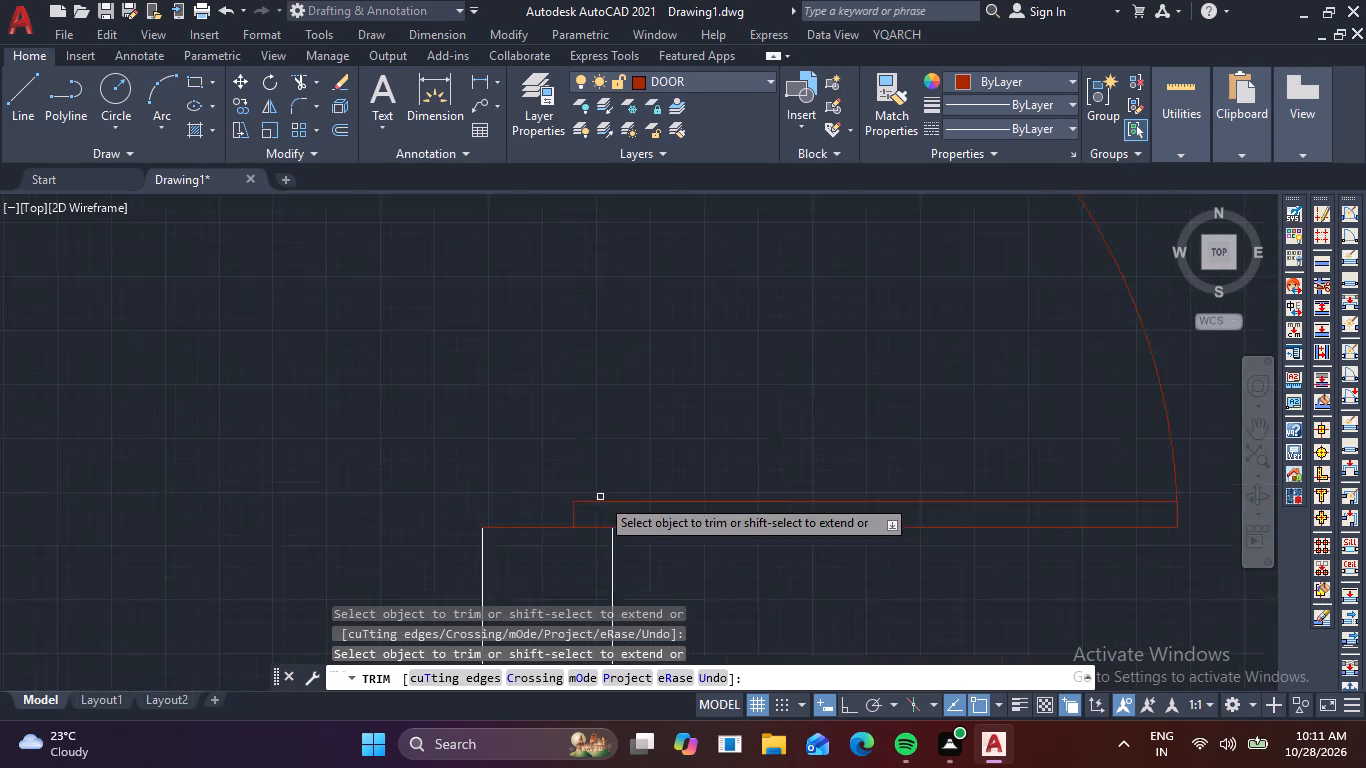
scroll(600, 497, "down", 2)
scroll(501, 463, "down", 3)
middle_click_drag(414, 492, 701, 463)
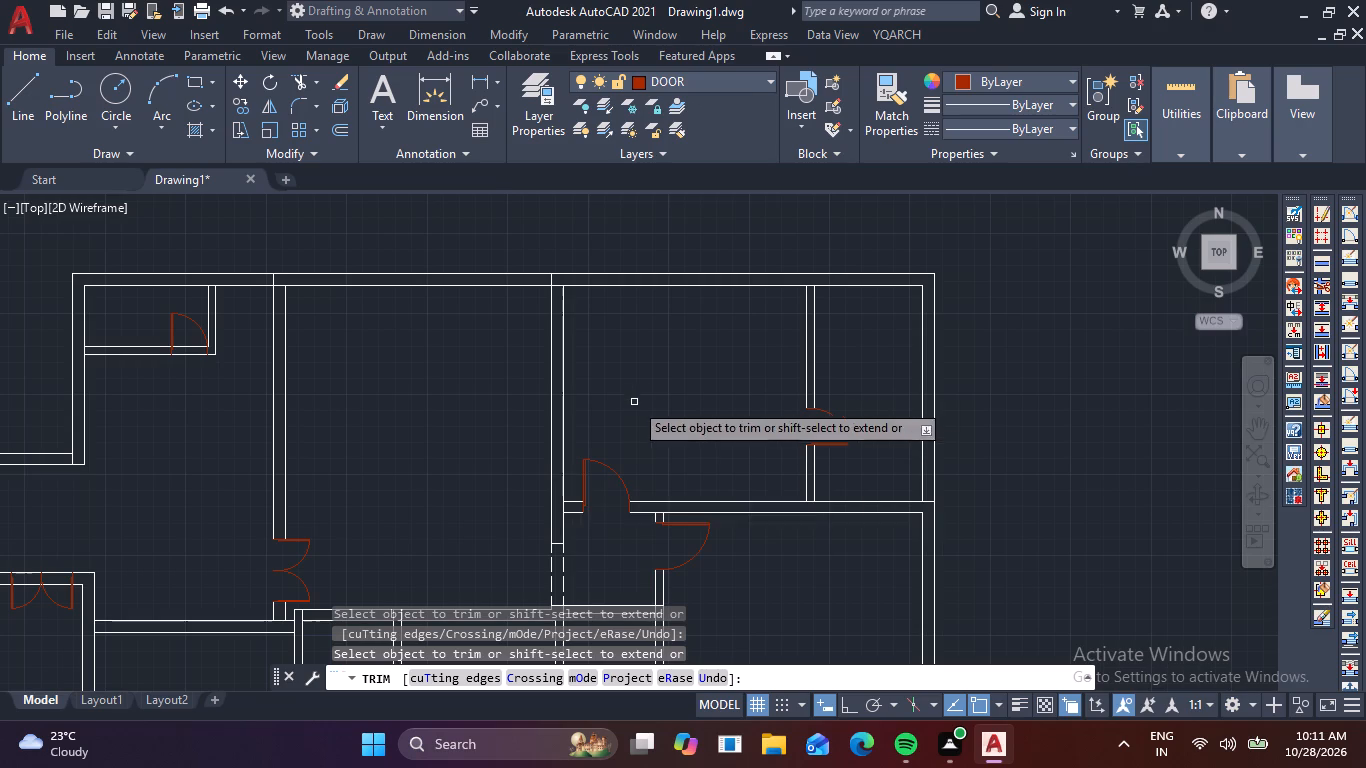
scroll(659, 406, "down", 2)
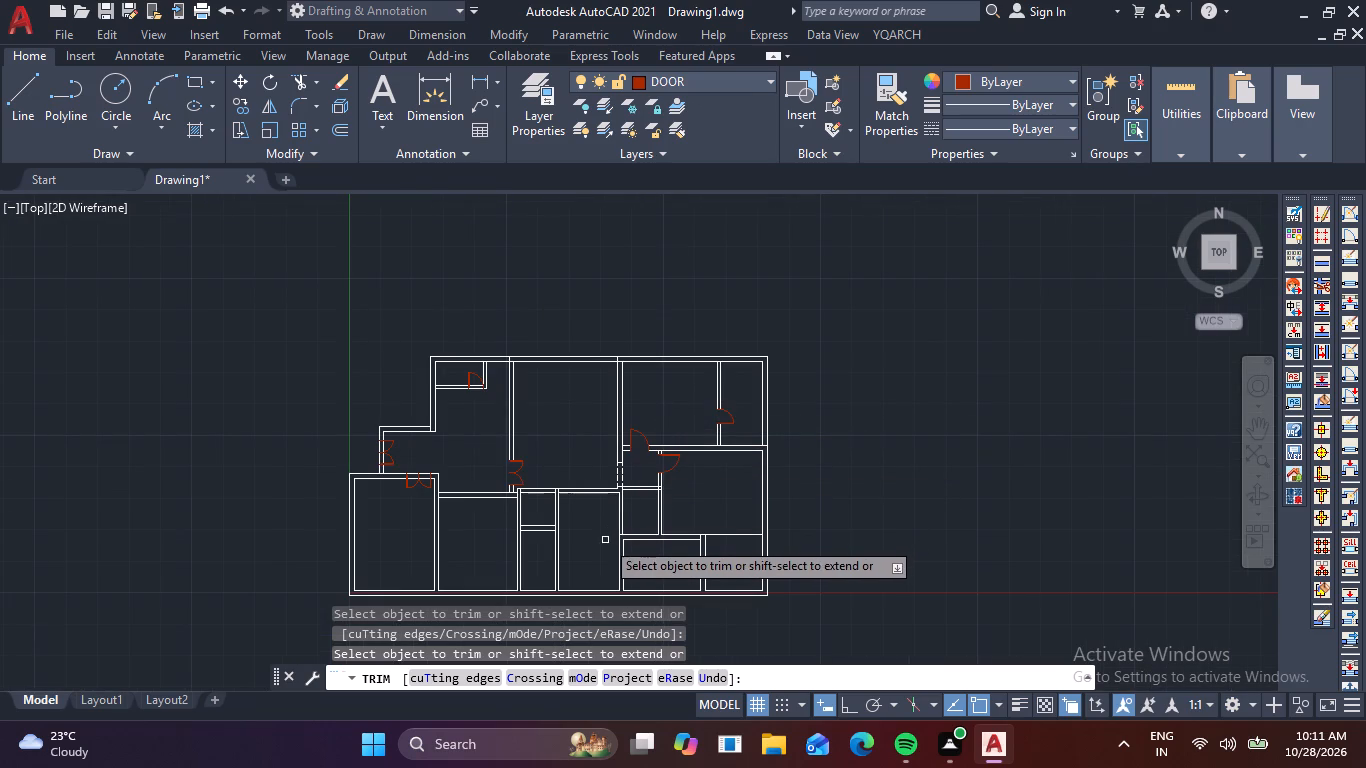
middle_click_drag(605, 517, 612, 477)
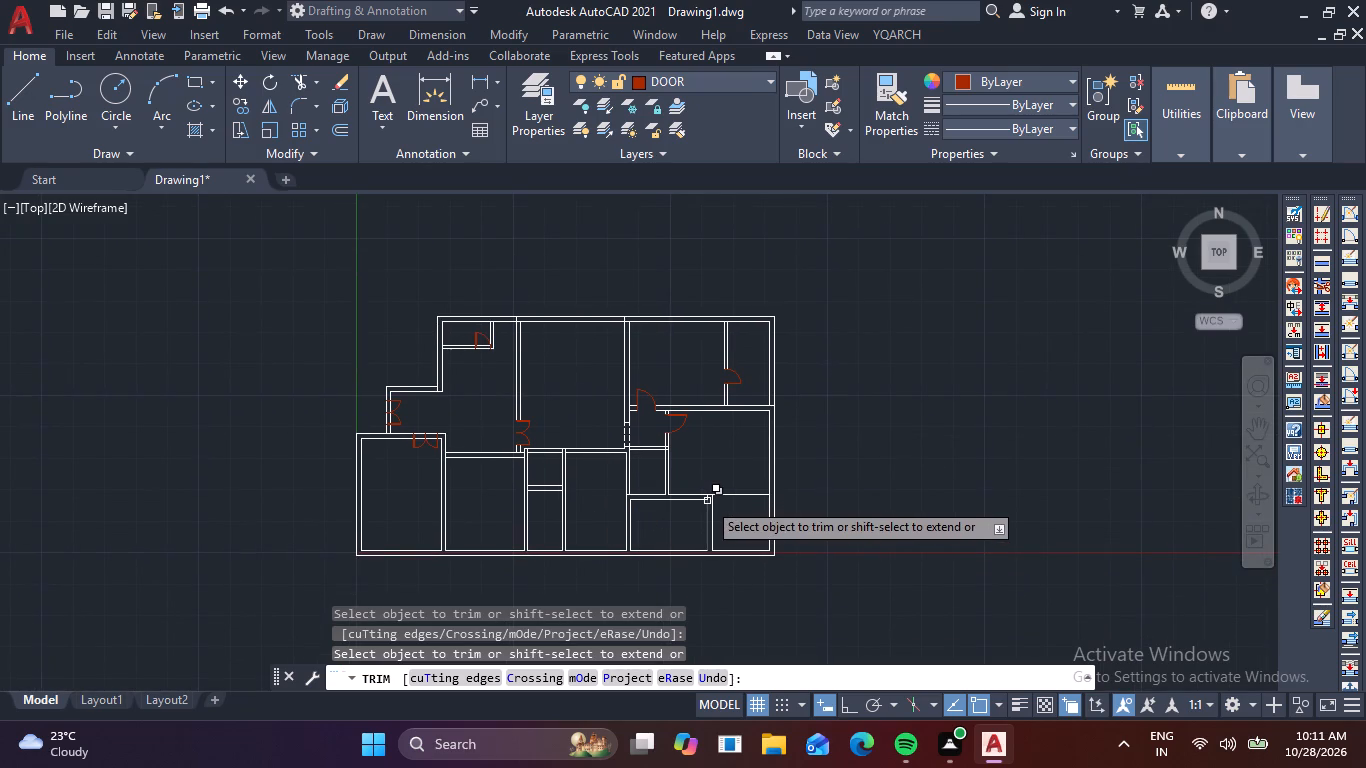
key("Escape")
key("Escape")
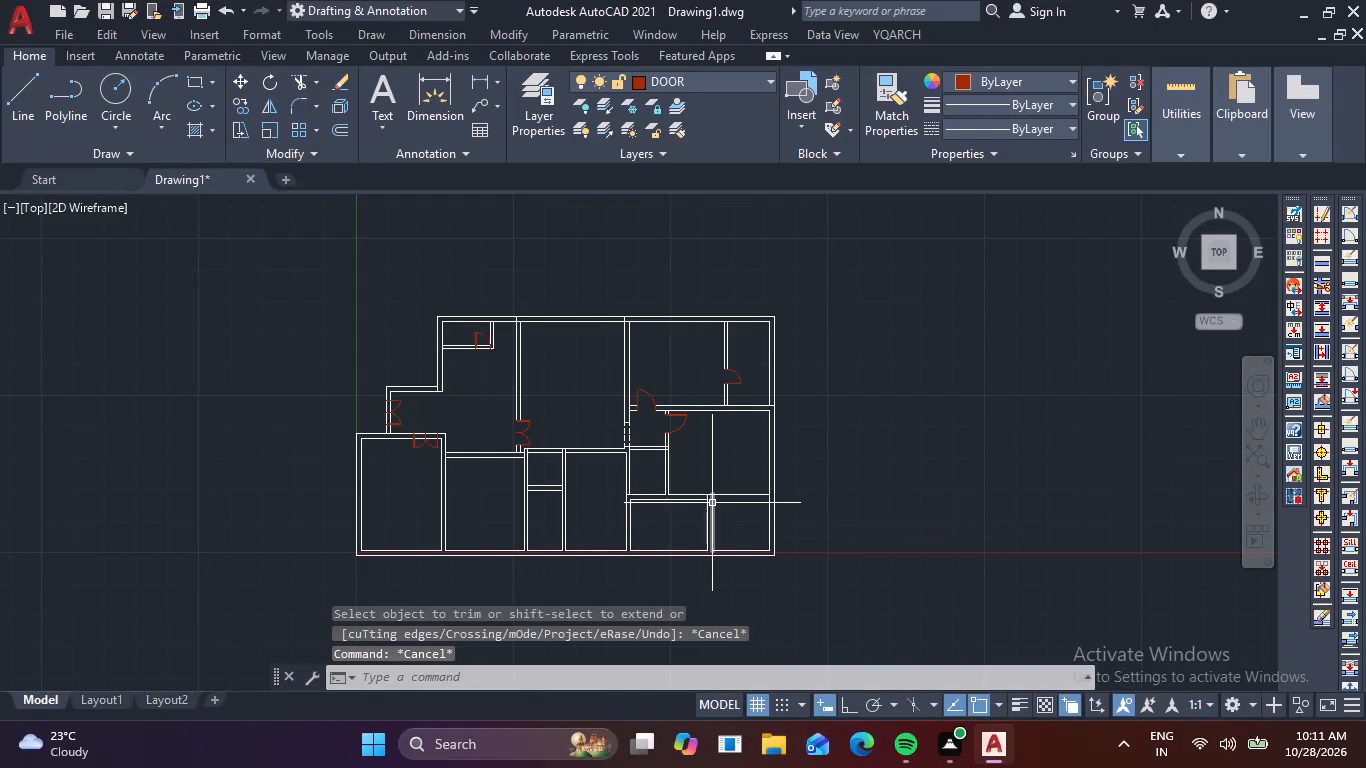
key("Escape")
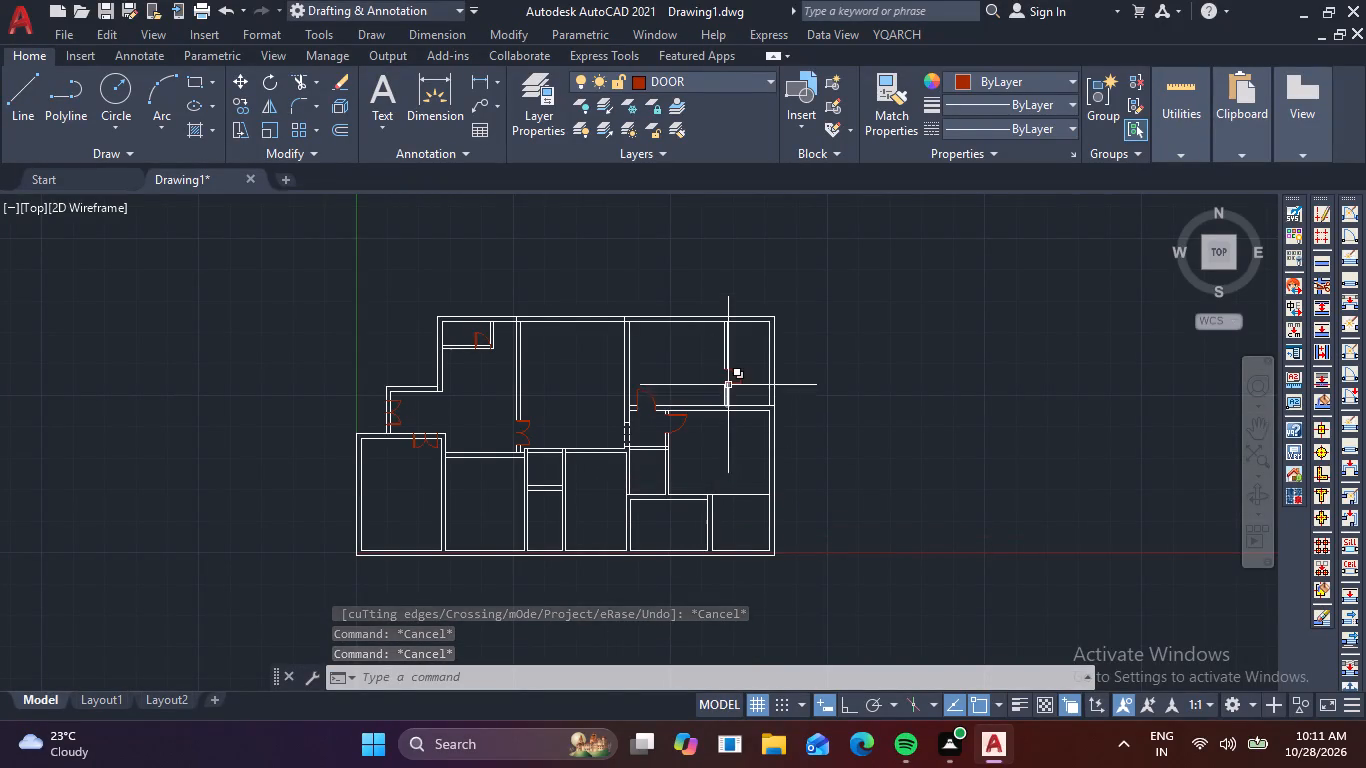
Copy the small single door from the north-east partition to the empty space east of the plan.
scroll(728, 373, "up", 2)
left_click(782, 390)
left_click(728, 416)
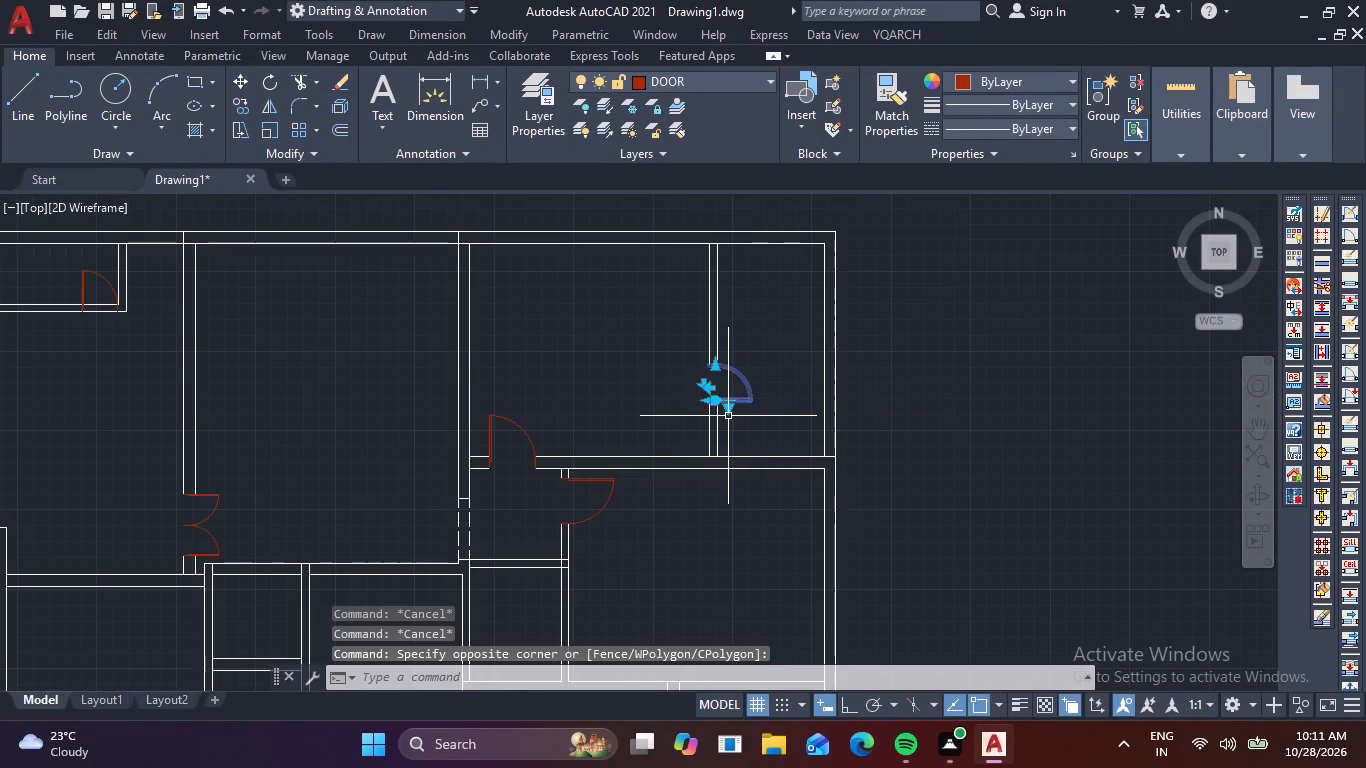
key("c")
type("O")
key("space")
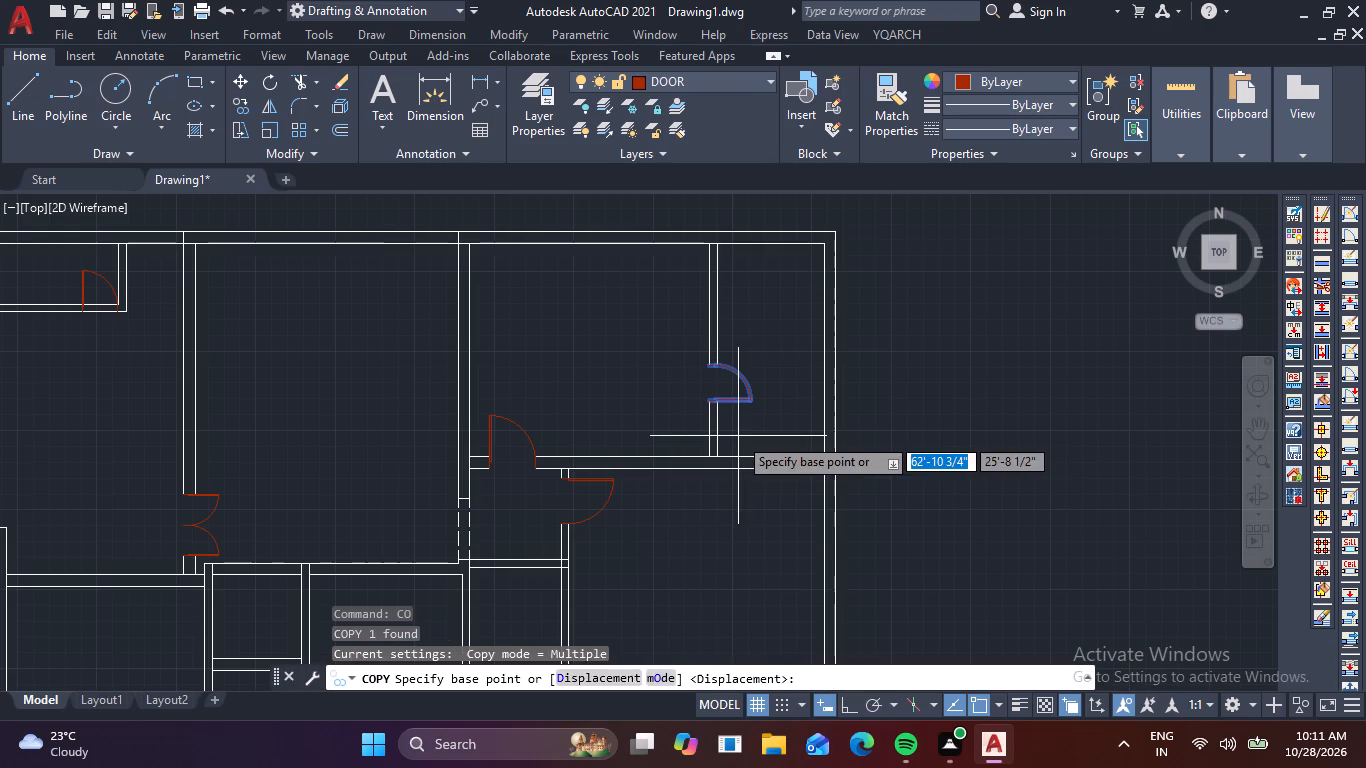
left_click(738, 436)
left_click(988, 420)
key("Escape")
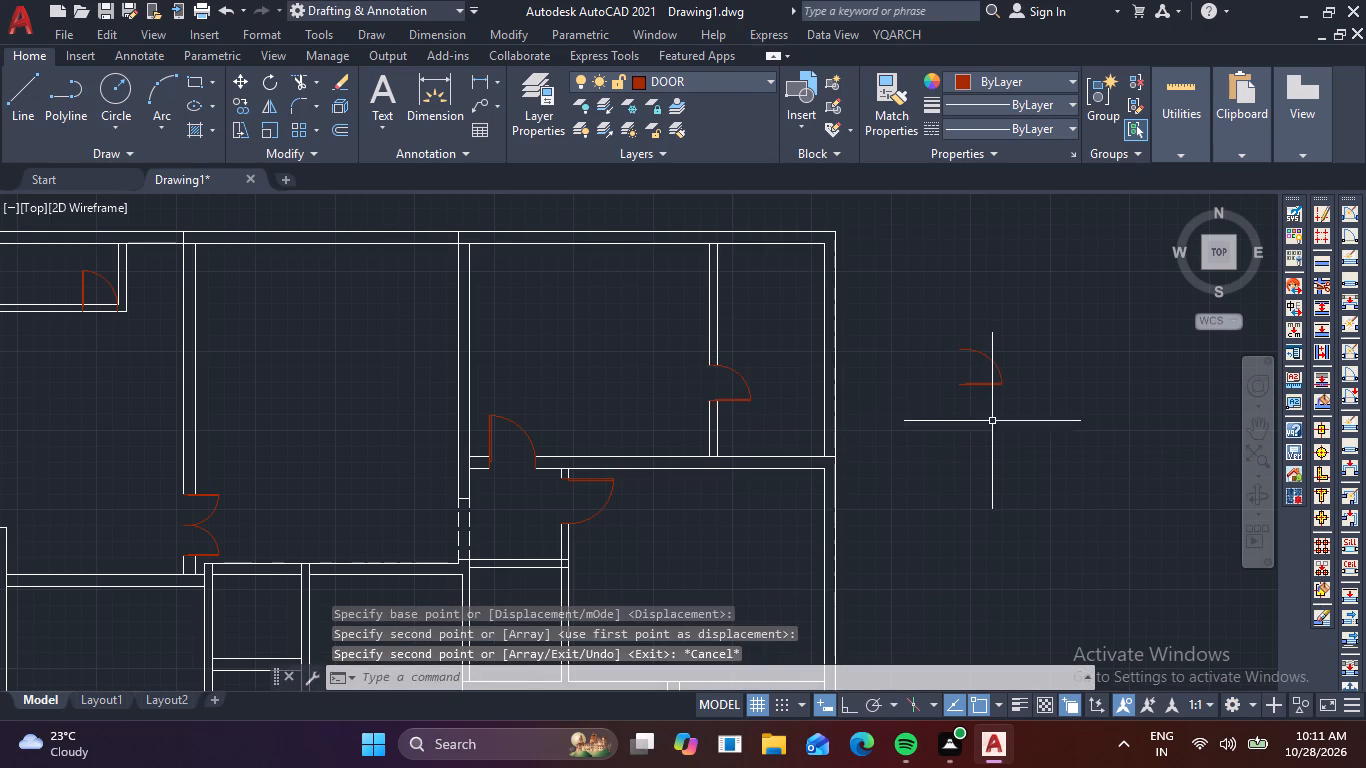
Mirror the copied door about a horizontal line below it with Ortho on, keeping the source door.
left_click(993, 421)
left_click(957, 374)
key("m")
key("i")
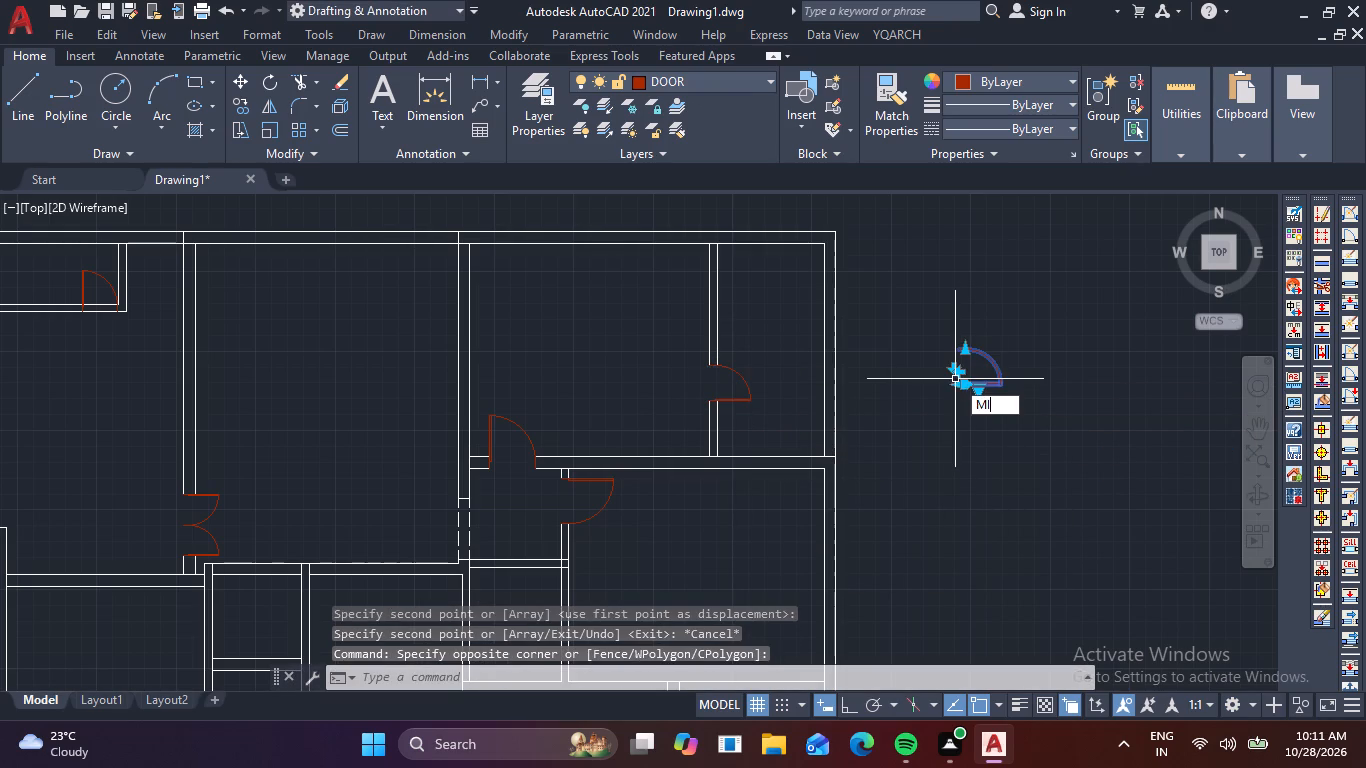
key("space")
key("F8")
left_click(914, 433)
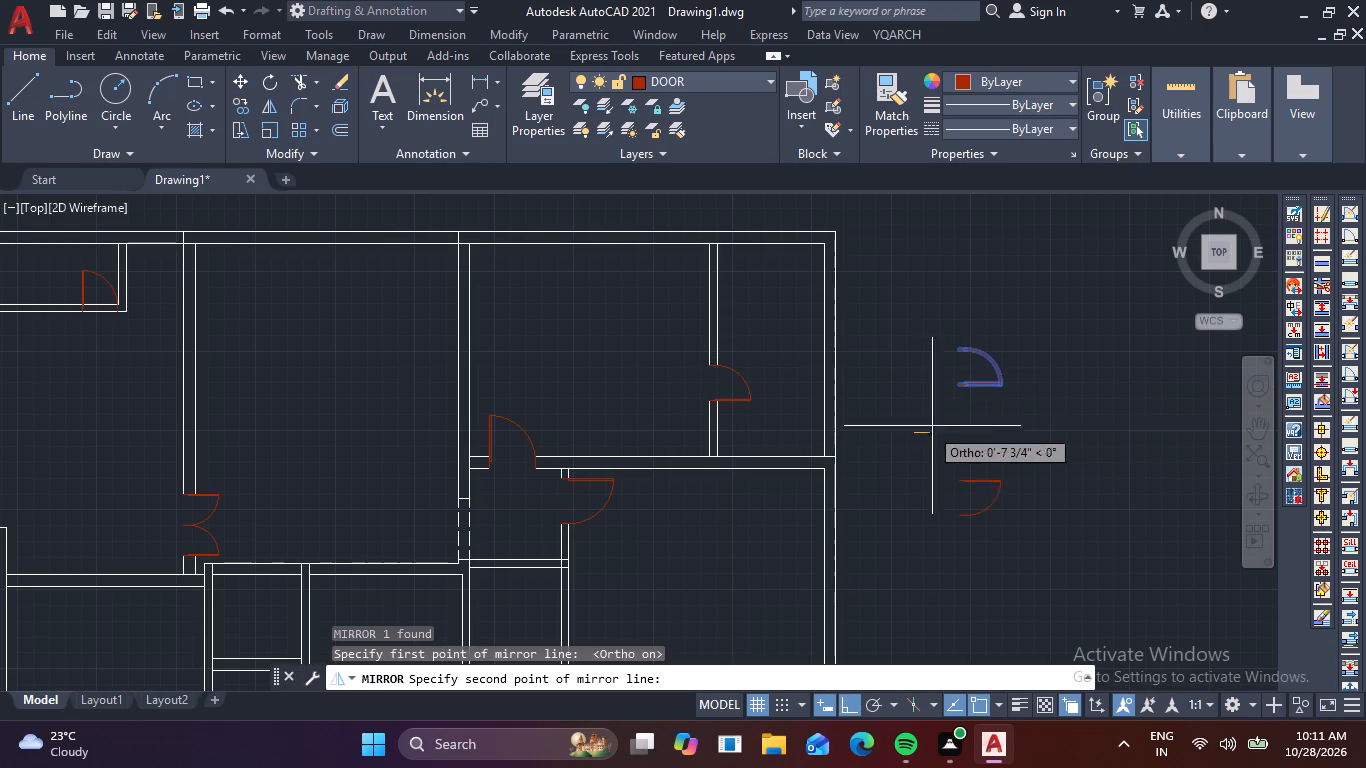
left_click(1032, 416)
key("space")
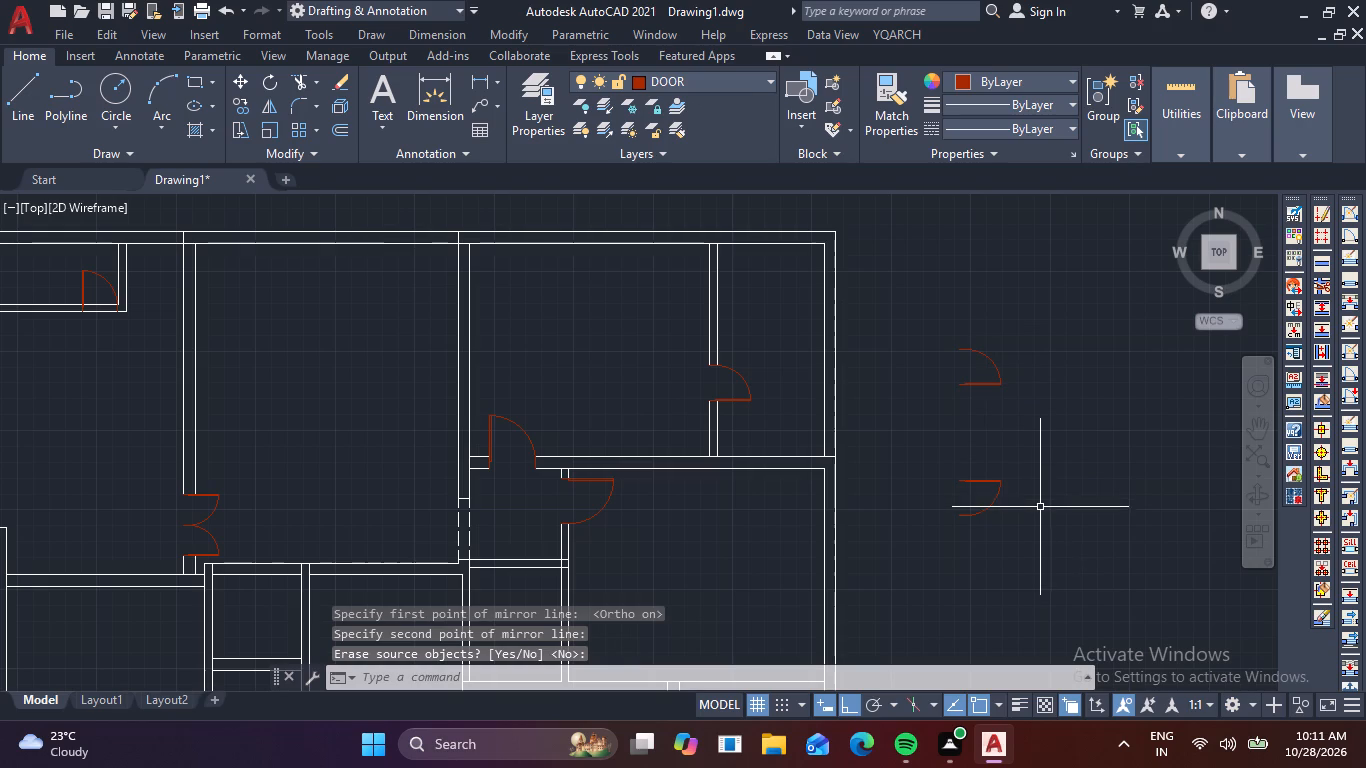
Copy the mirrored door onto the west face of the narrow south-central room's west wall, near its north end, with Ortho off.
key("F8")
left_click_drag(1029, 525, 1000, 507)
left_click(921, 442)
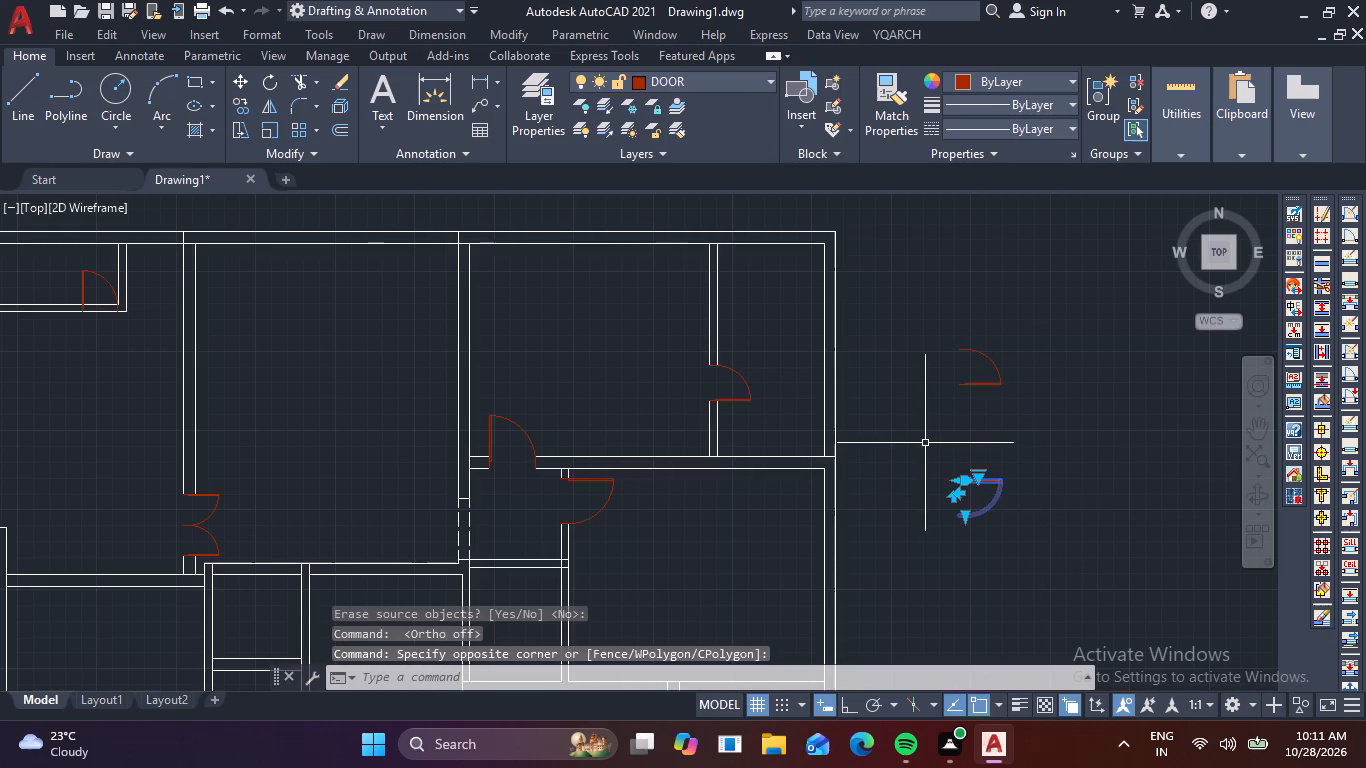
type("CO")
key("space")
scroll(954, 487, "up", 3)
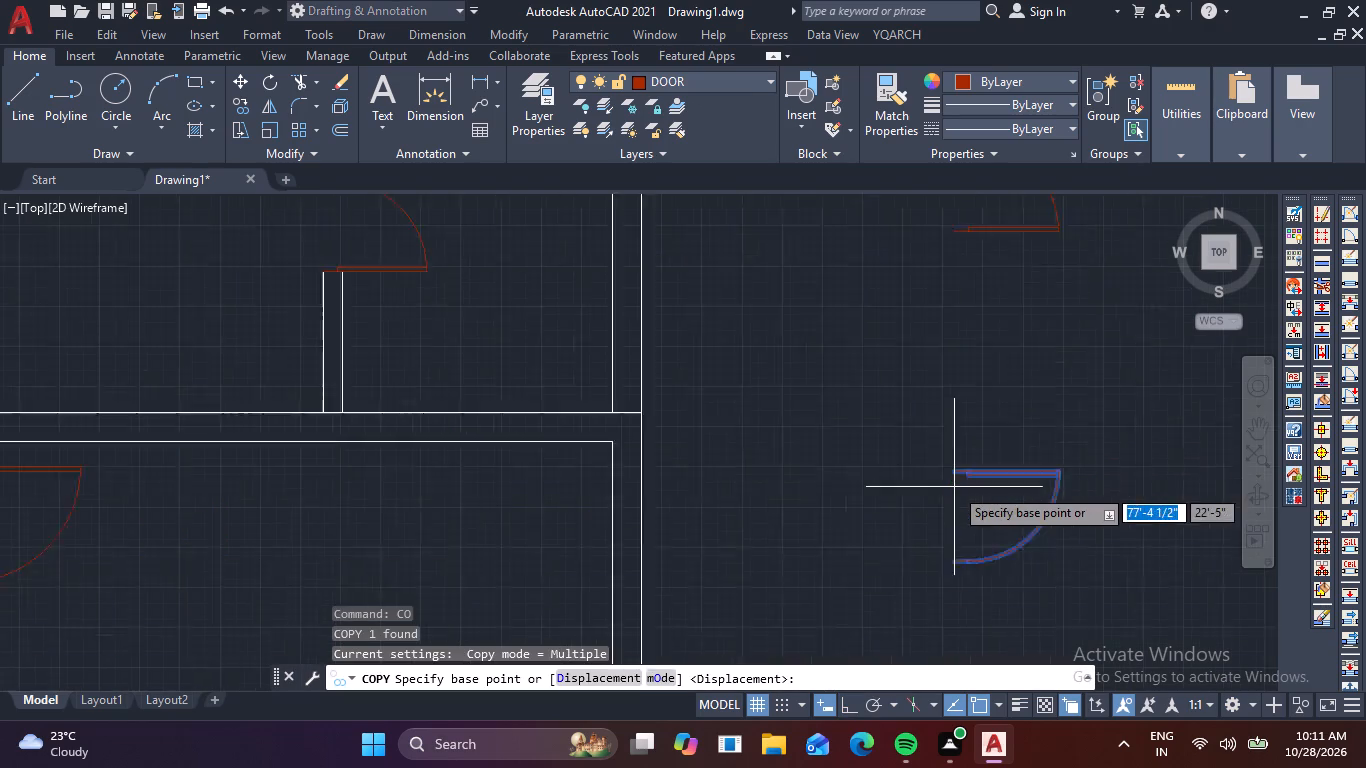
left_click(945, 467)
scroll(815, 585, "down", 4)
middle_click_drag(812, 583, 1088, 341)
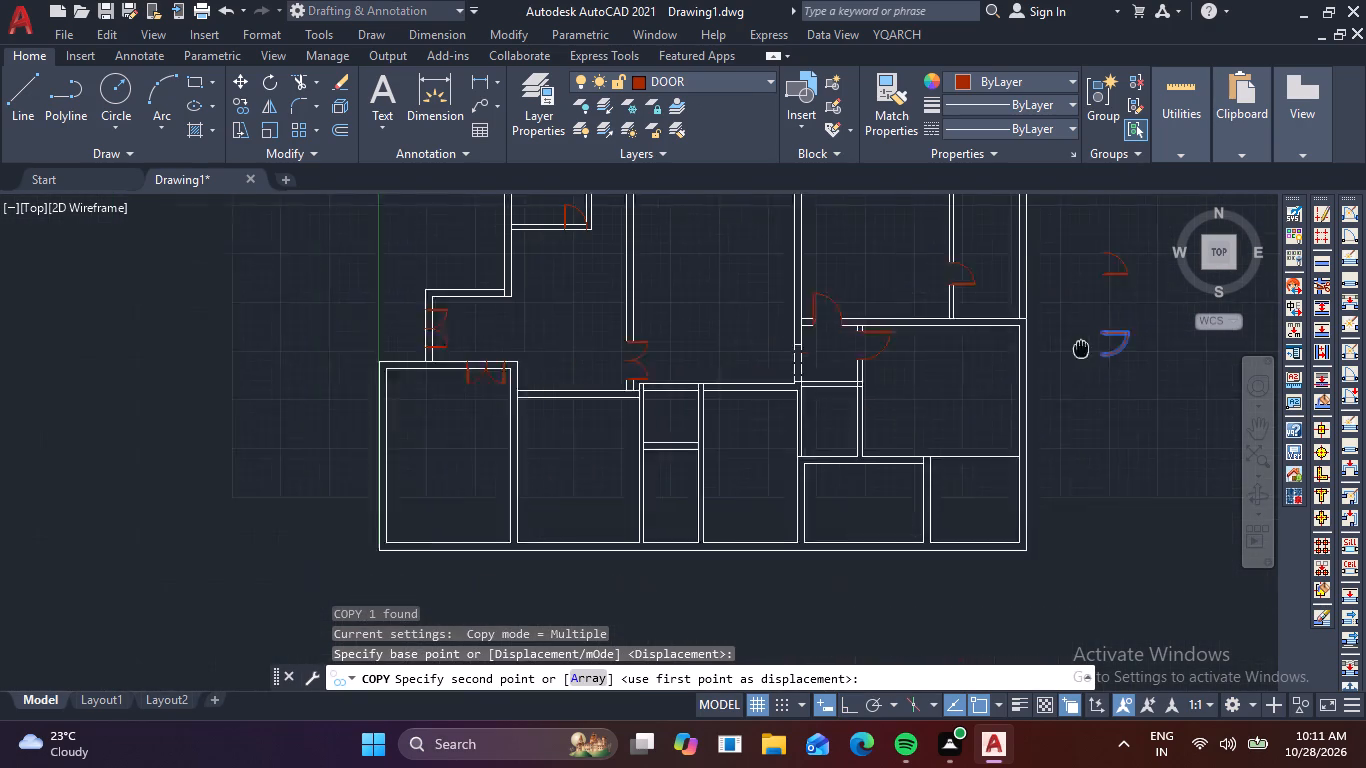
middle_click_drag(1088, 341, 1103, 328)
scroll(665, 395, "up", 4)
middle_click_drag(676, 412, 691, 517)
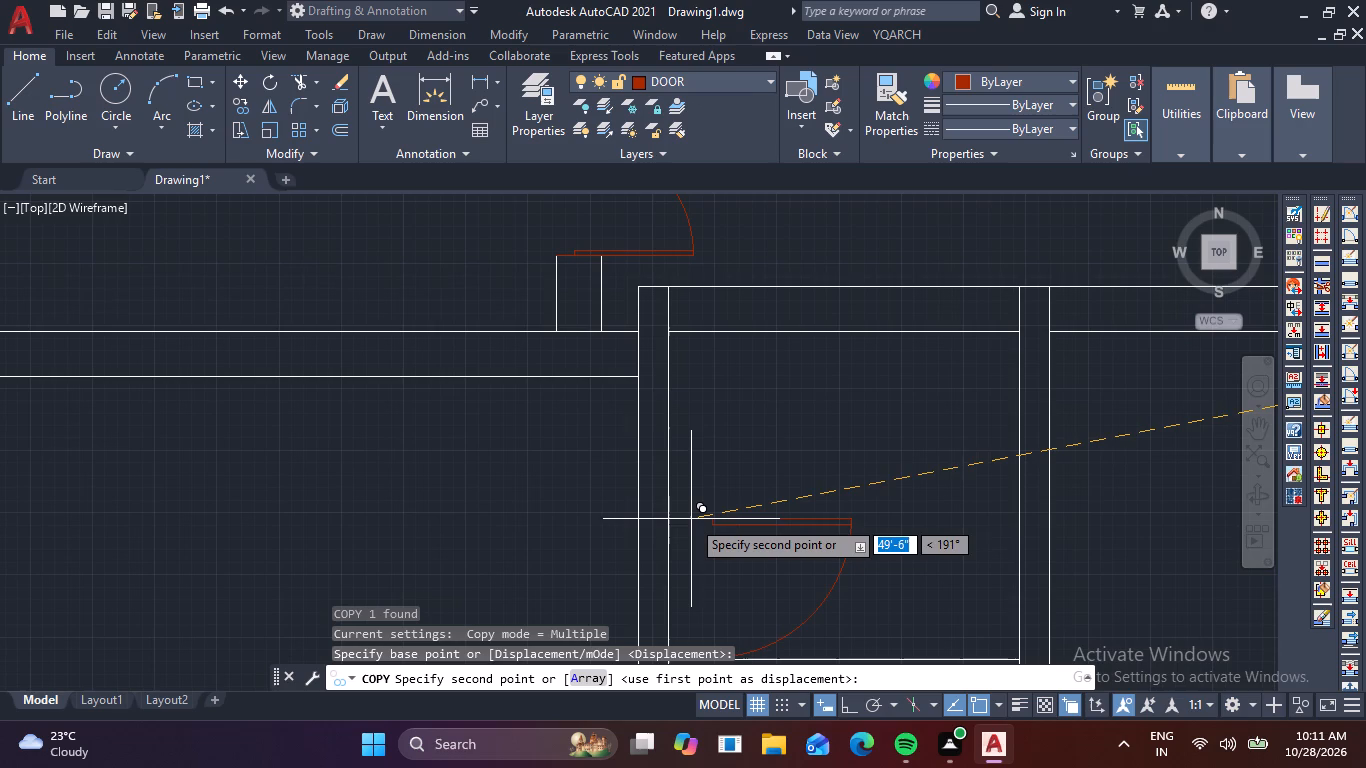
scroll(661, 506, "up", 2)
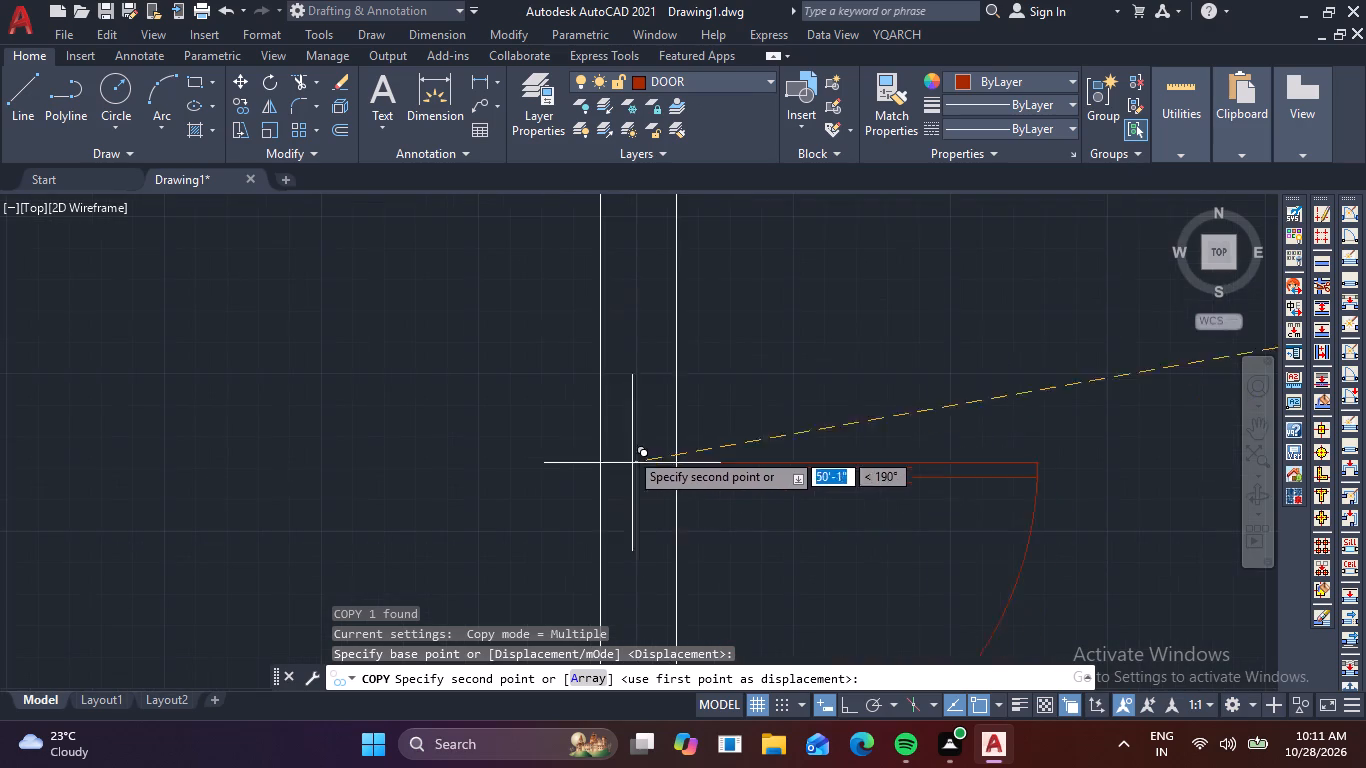
scroll(610, 313, "down", 1)
middle_click_drag(617, 334, 636, 396)
left_click(616, 369)
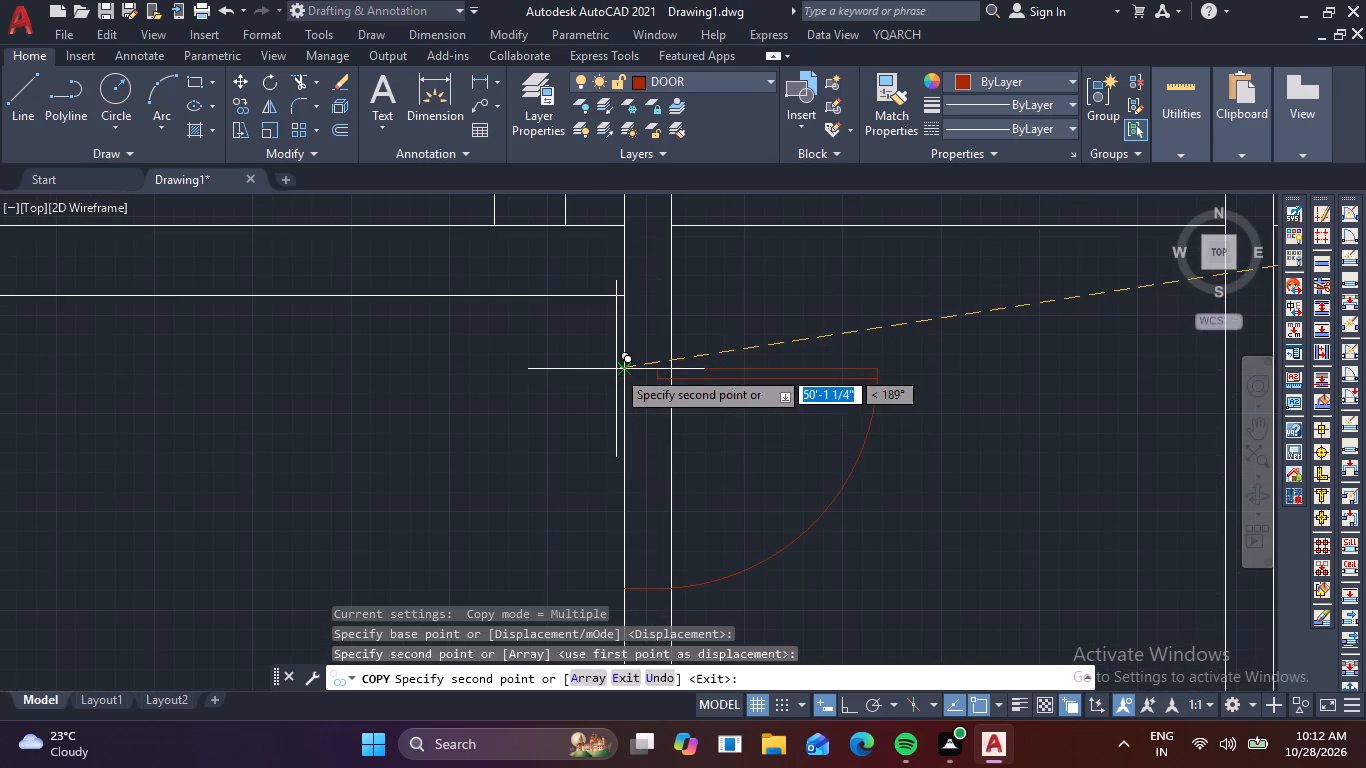
key("Escape")
Erase the two spare single doors standing outside the plan to the east.
scroll(650, 415, "down", 5)
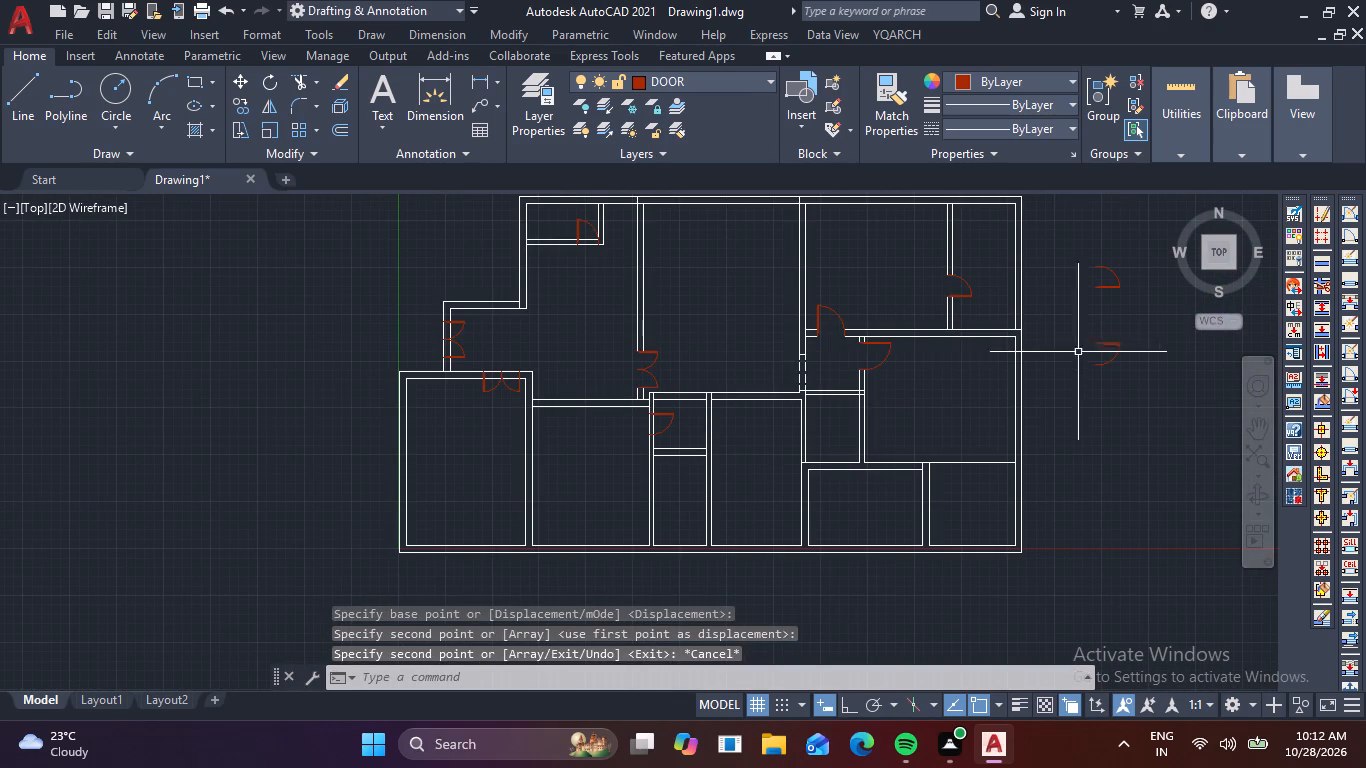
left_click(1120, 375)
left_click(1102, 261)
key("Delete")
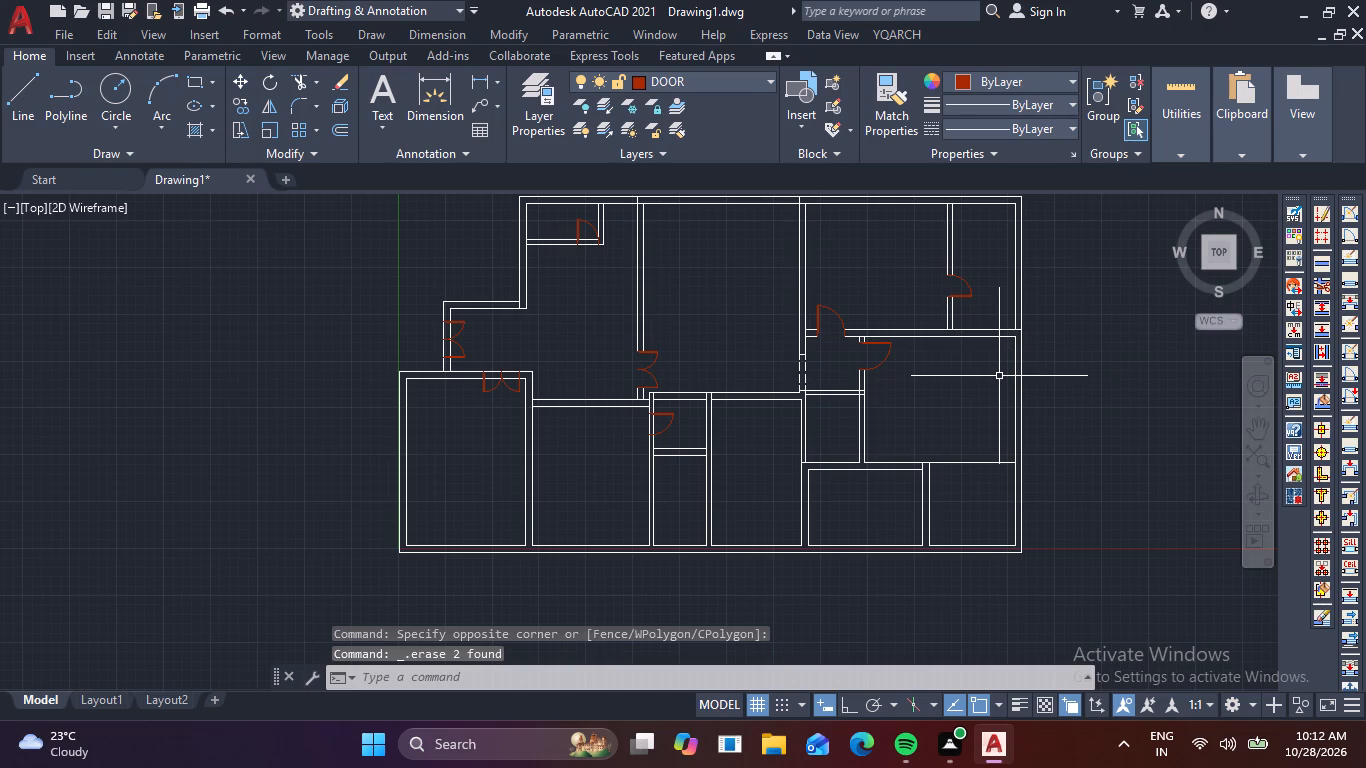
Trim both wall lines and leftover stubs inside the double door opening in the south-west room's north wall.
type("TR")
key("space")
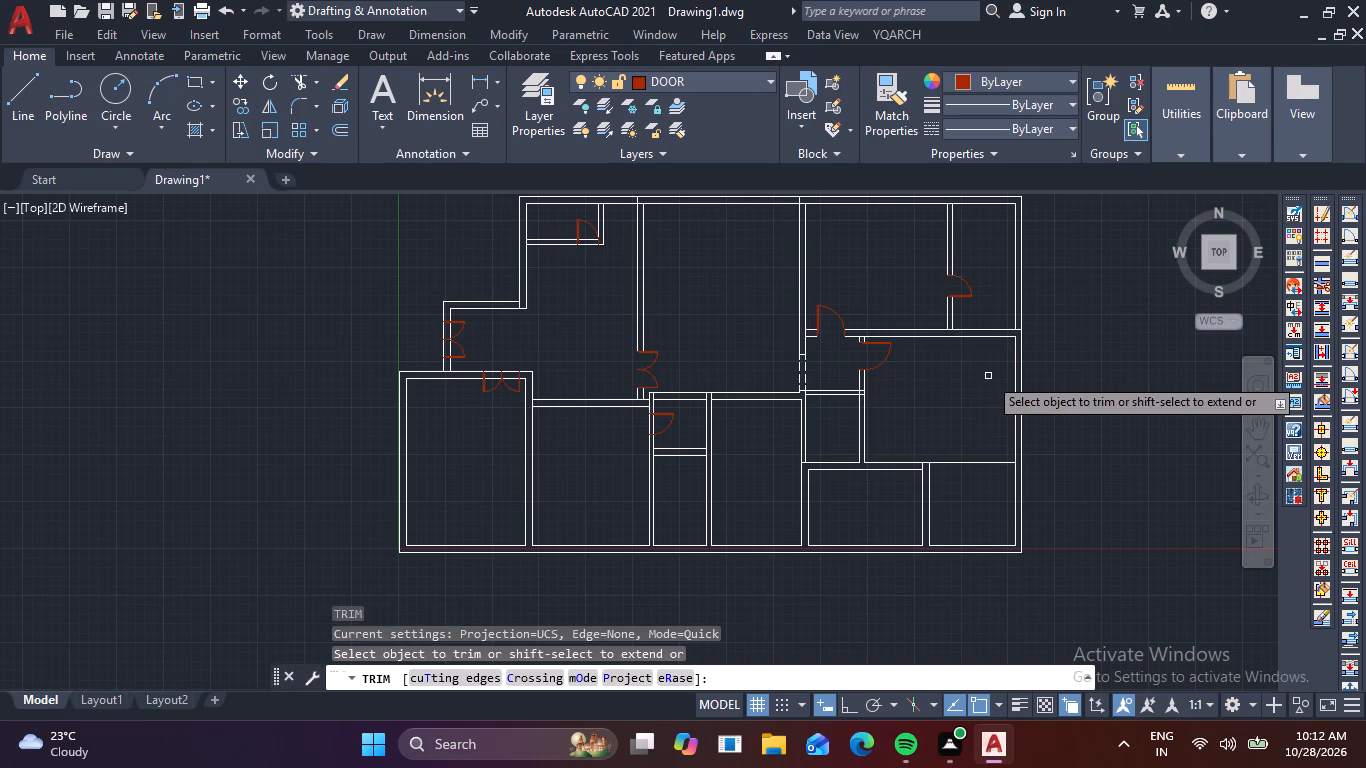
scroll(498, 378, "up", 4)
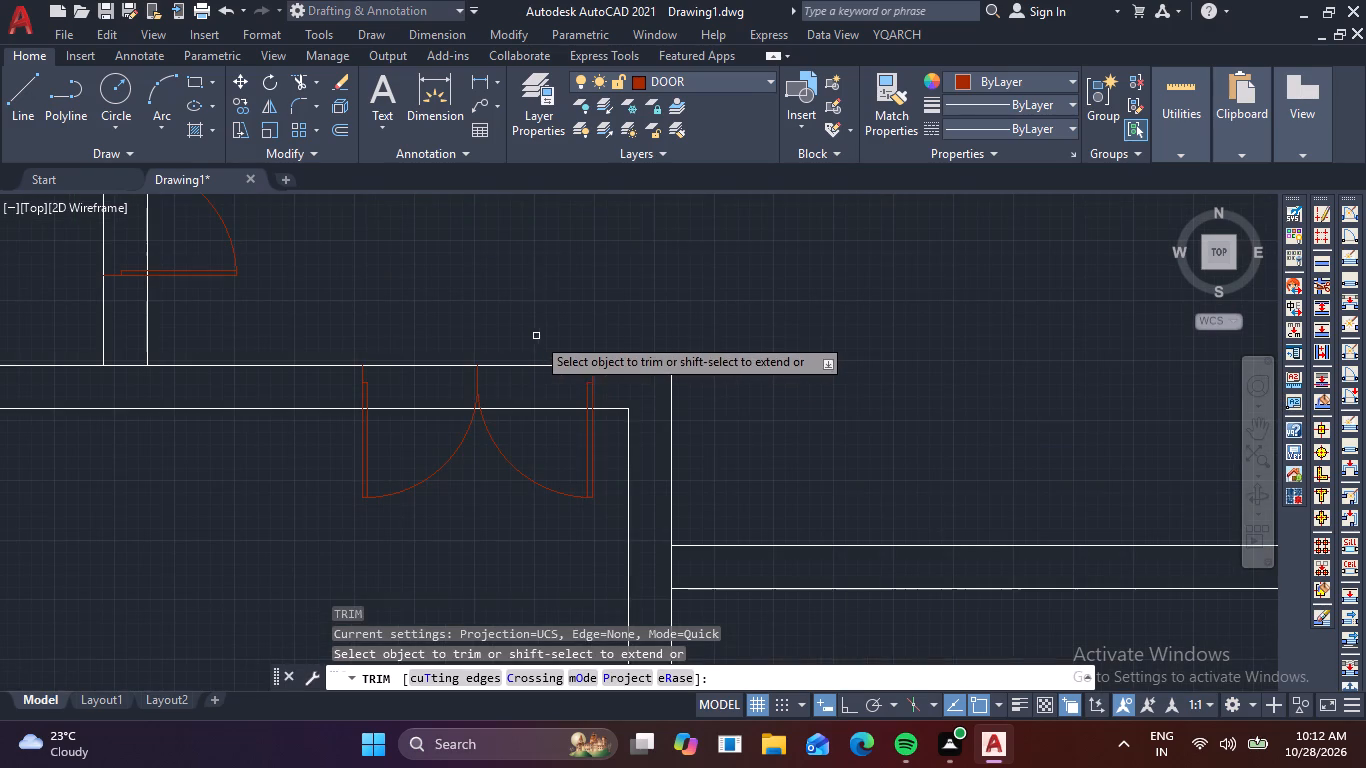
left_click(536, 336)
left_click(553, 442)
left_click(438, 325)
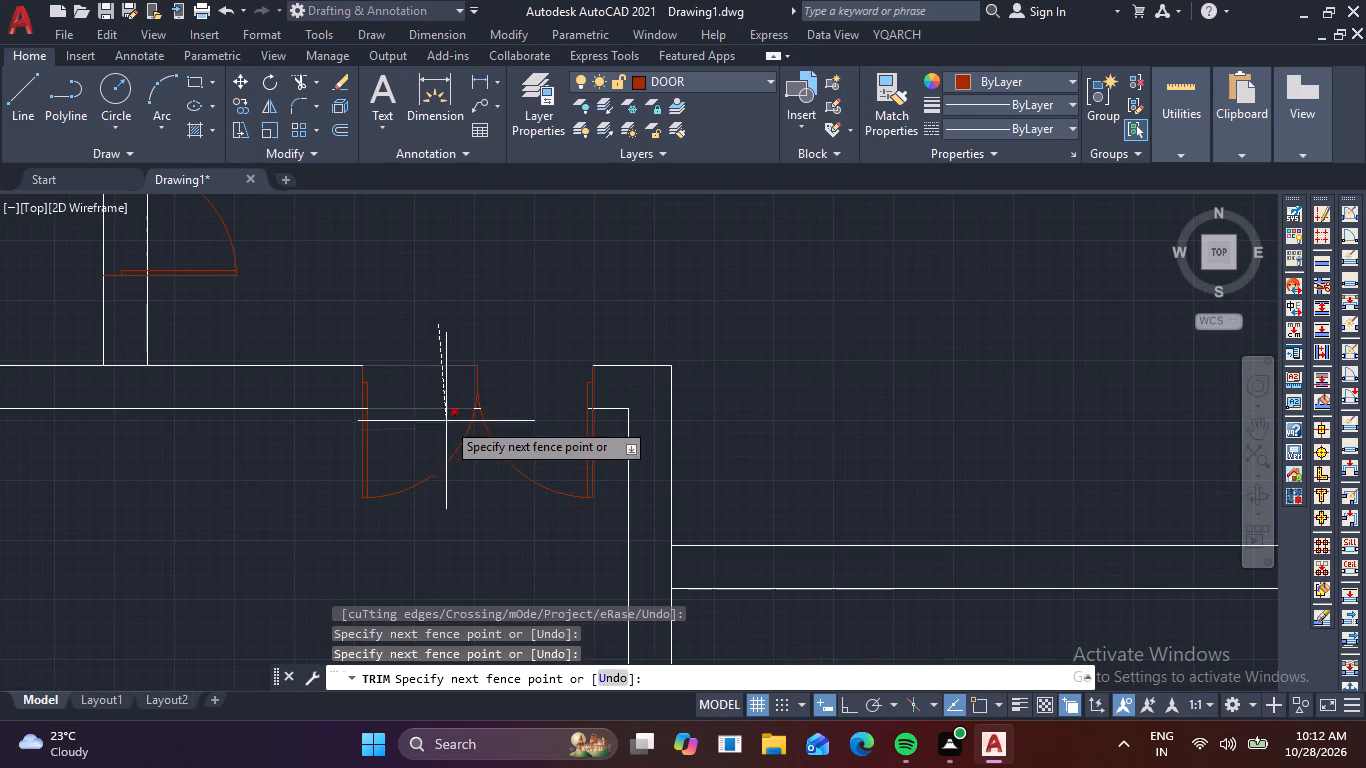
left_click(446, 421)
scroll(483, 405, "up", 3)
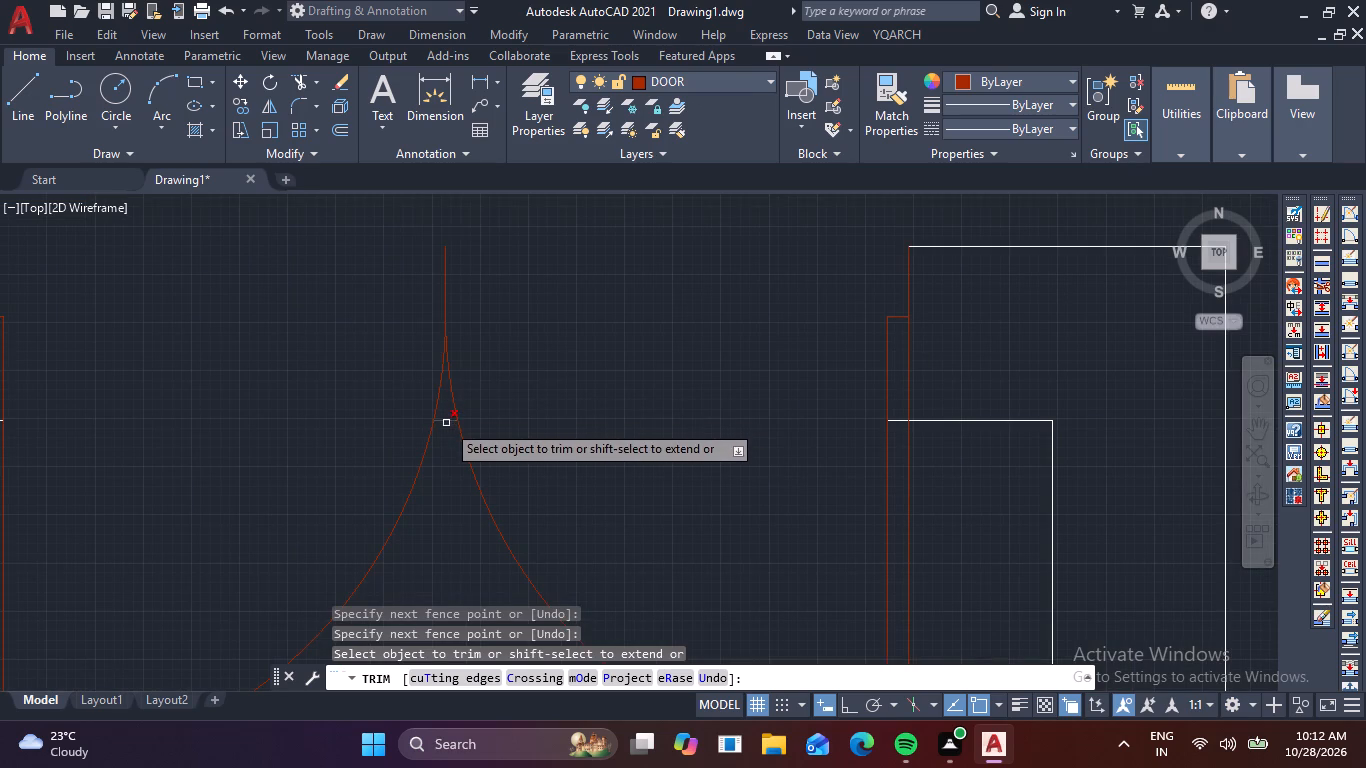
left_click(446, 423)
left_click(901, 422)
scroll(641, 467, "down", 2)
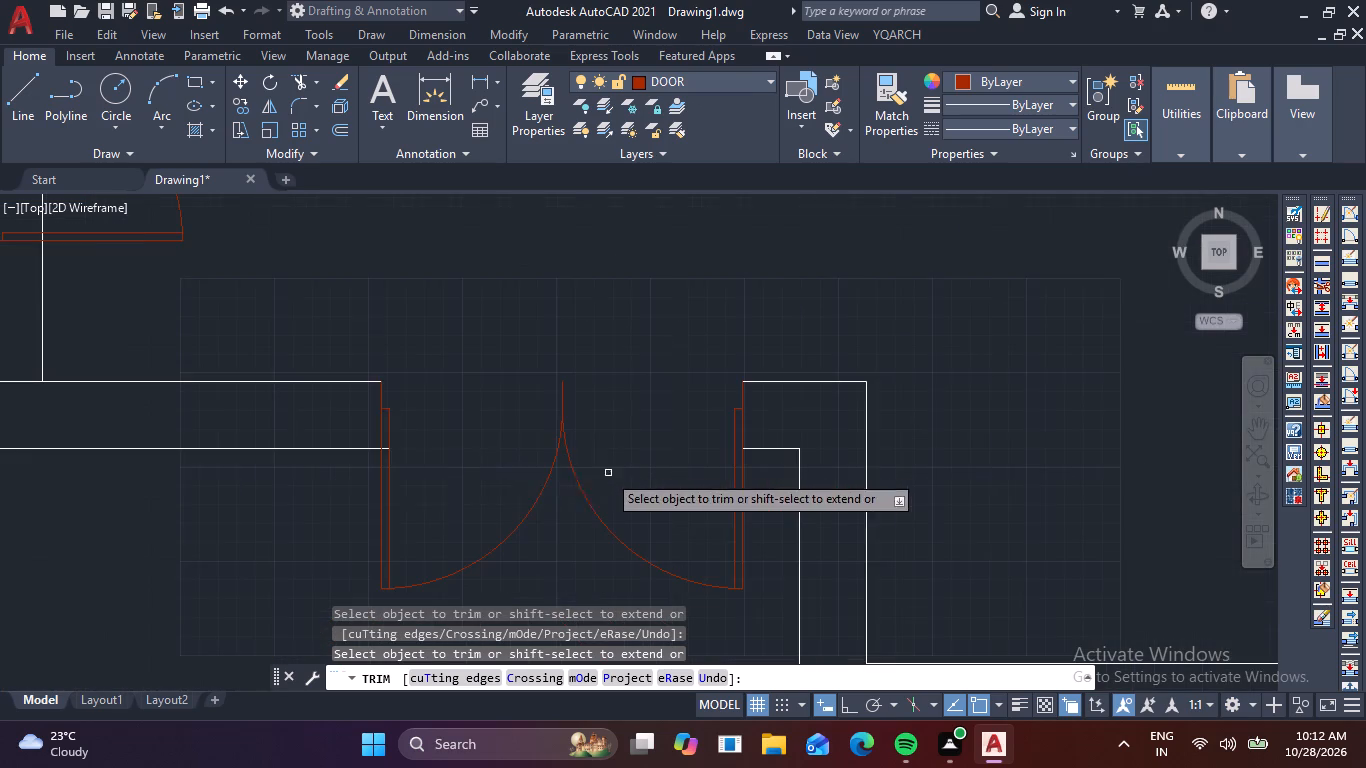
scroll(368, 454, "up", 4)
left_click(465, 428)
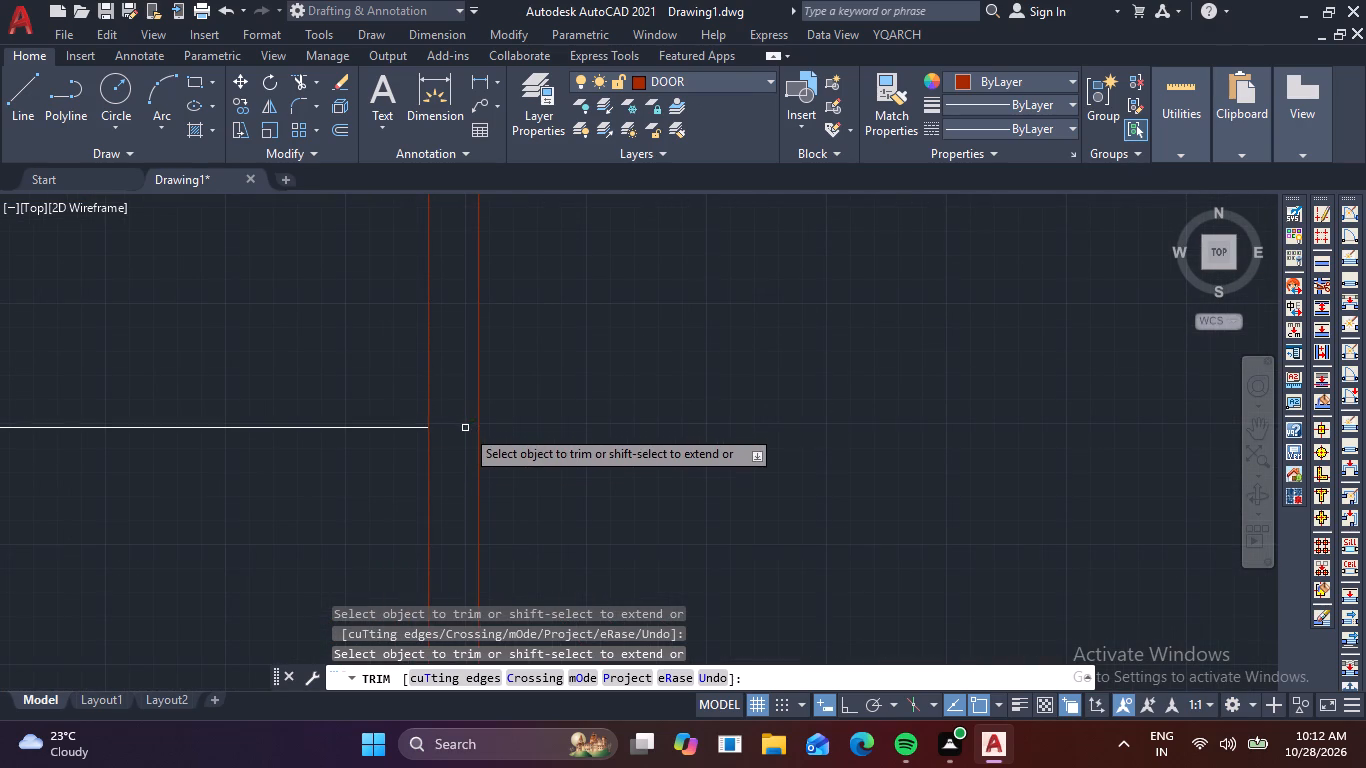
key("Escape")
Trim both wall lines between the leaves of the double door in the west wall, north of the south-west room.
scroll(667, 464, "down", 4)
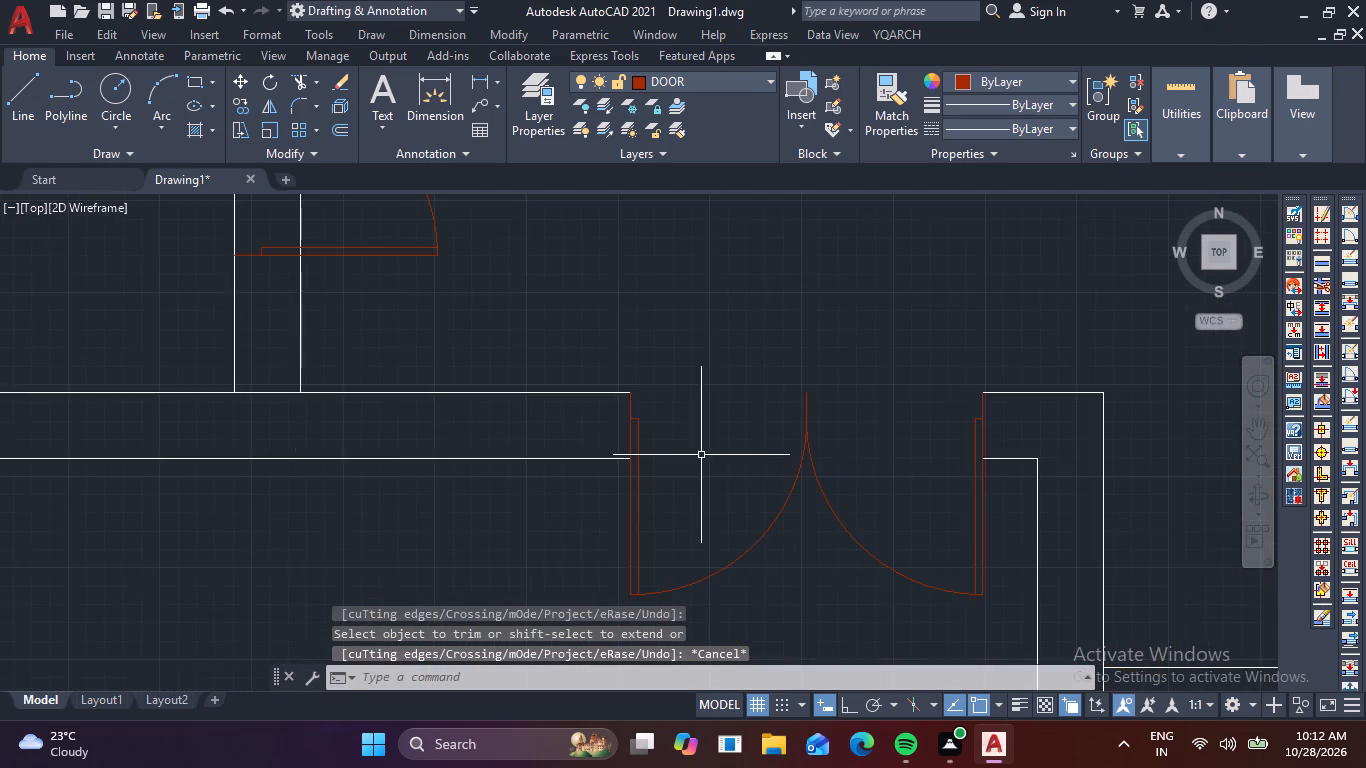
scroll(701, 455, "down", 2)
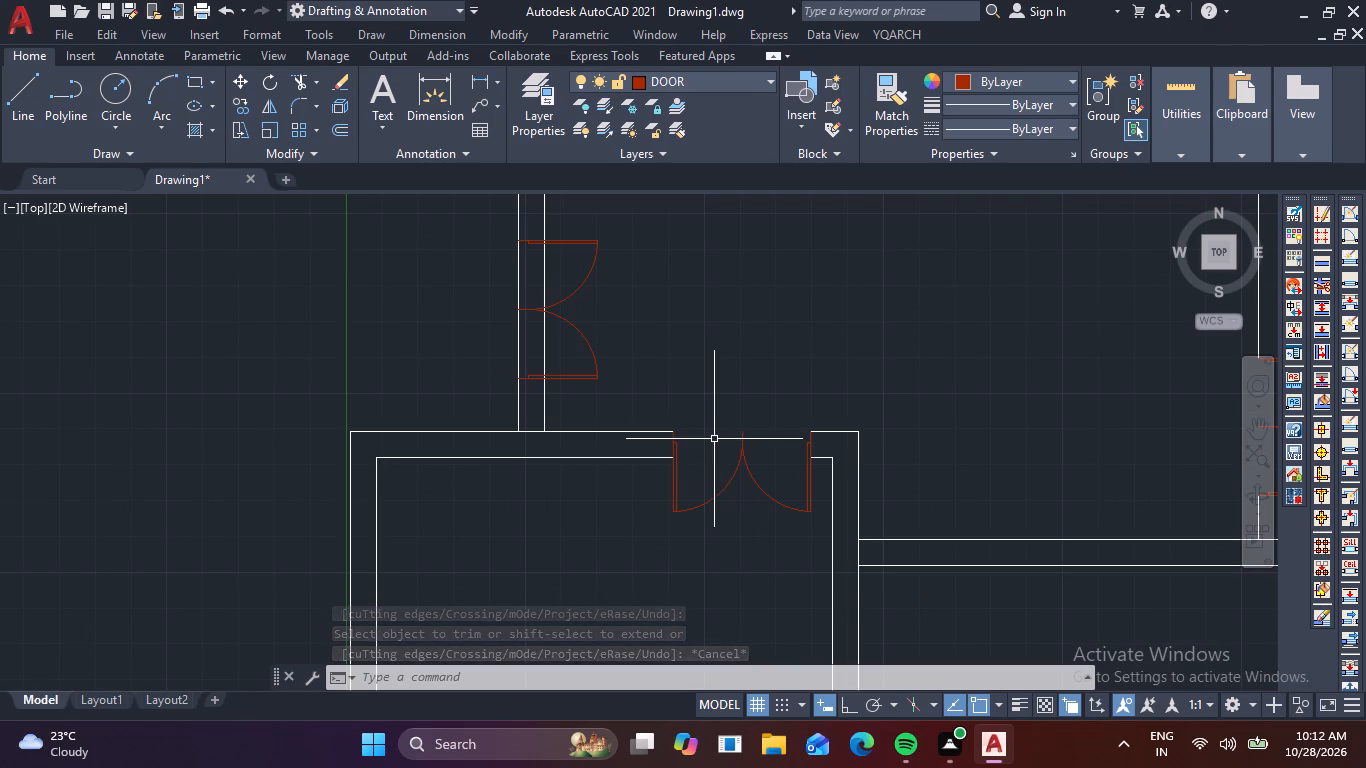
middle_click_drag(502, 359, 501, 362)
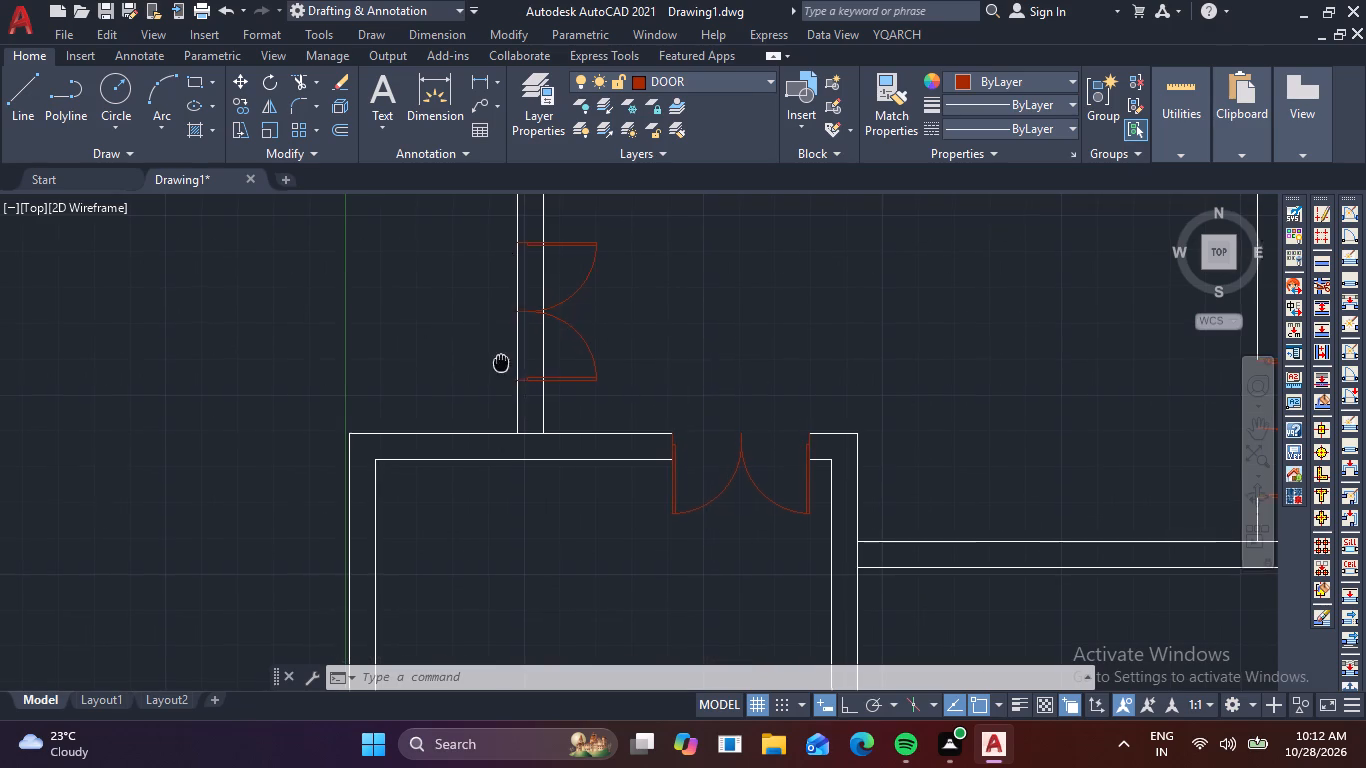
middle_click_drag(501, 362, 488, 435)
key("t")
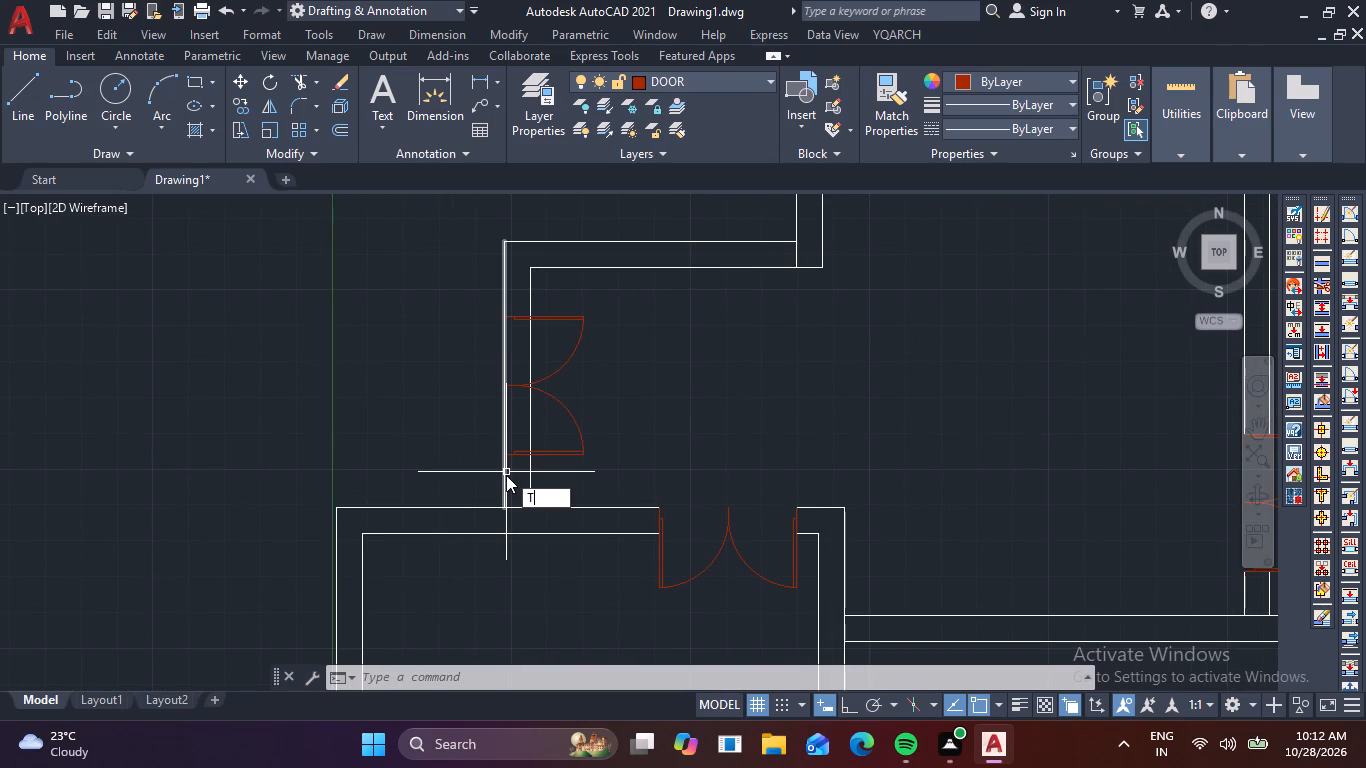
key("r")
key("space")
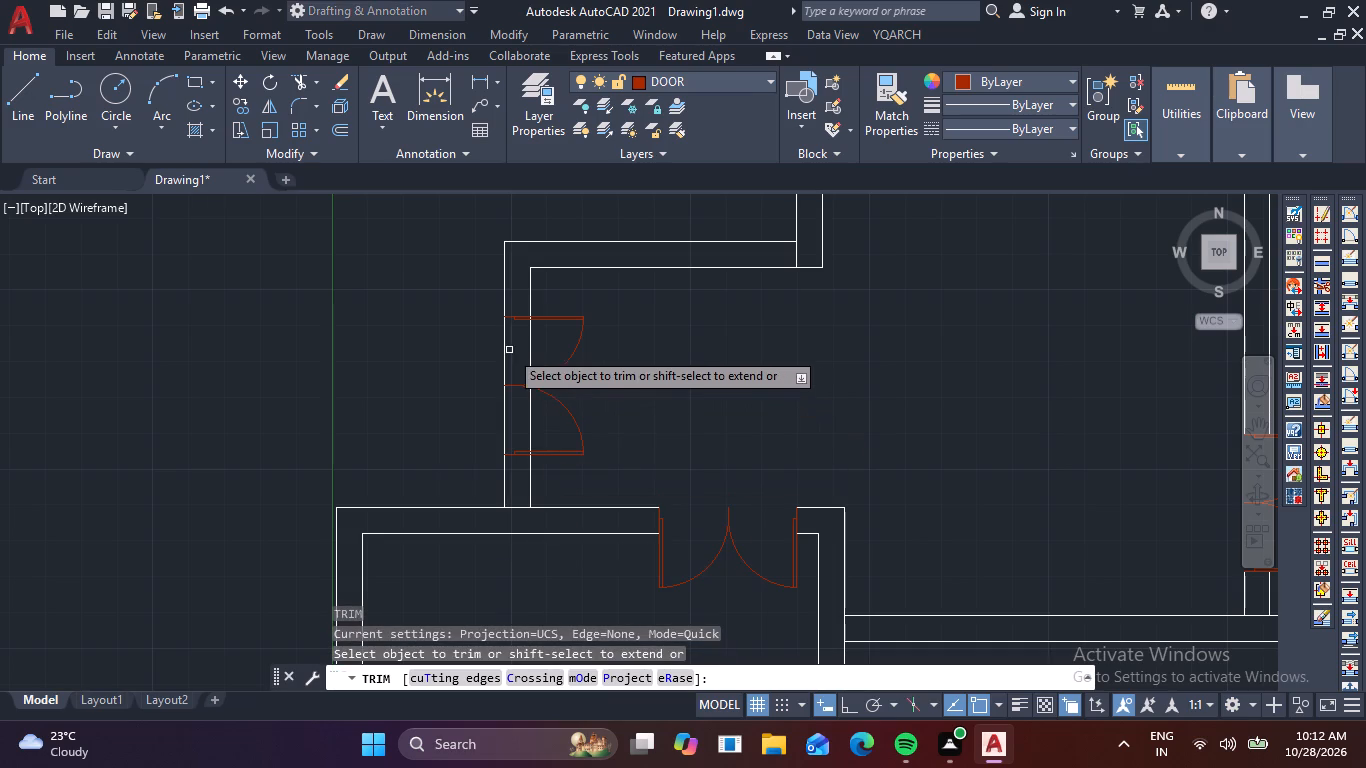
left_click(530, 345)
left_click(500, 341)
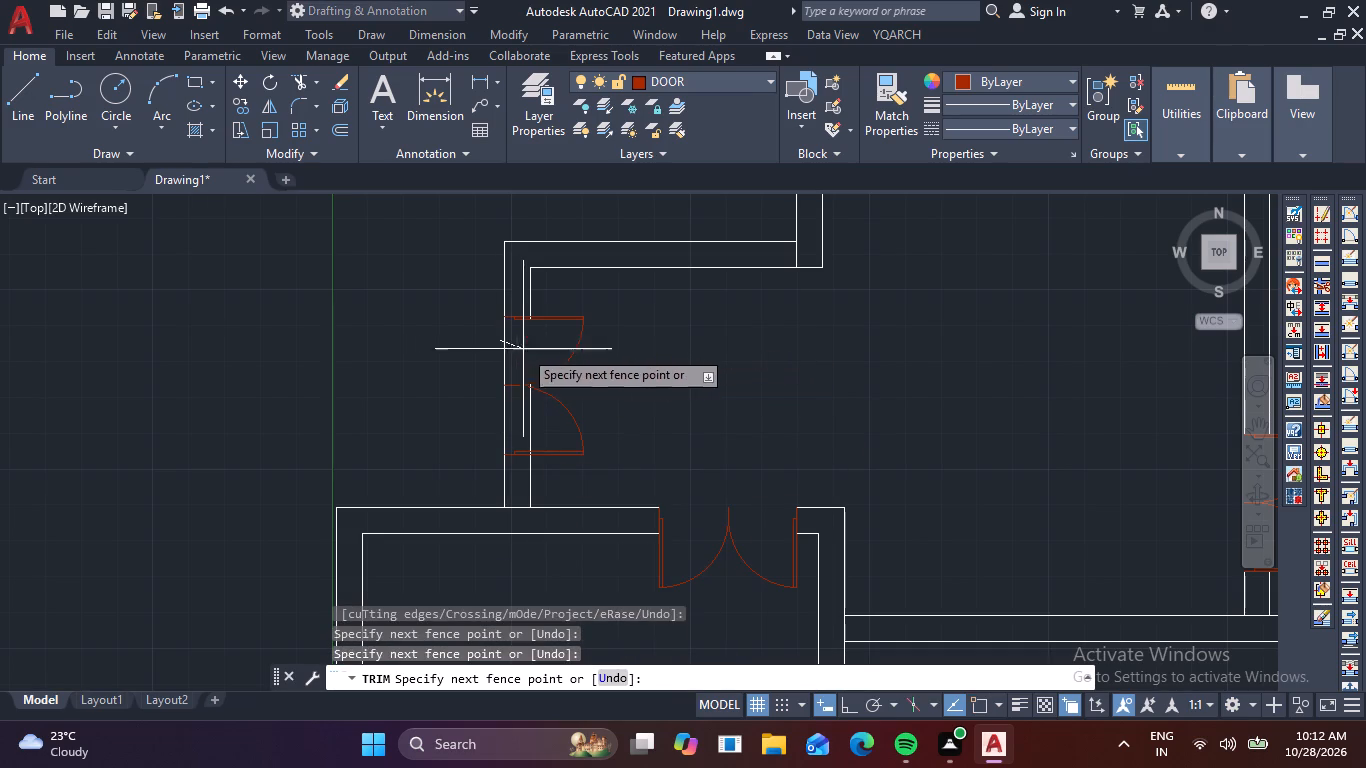
left_click(524, 350)
left_click(485, 421)
left_click(539, 426)
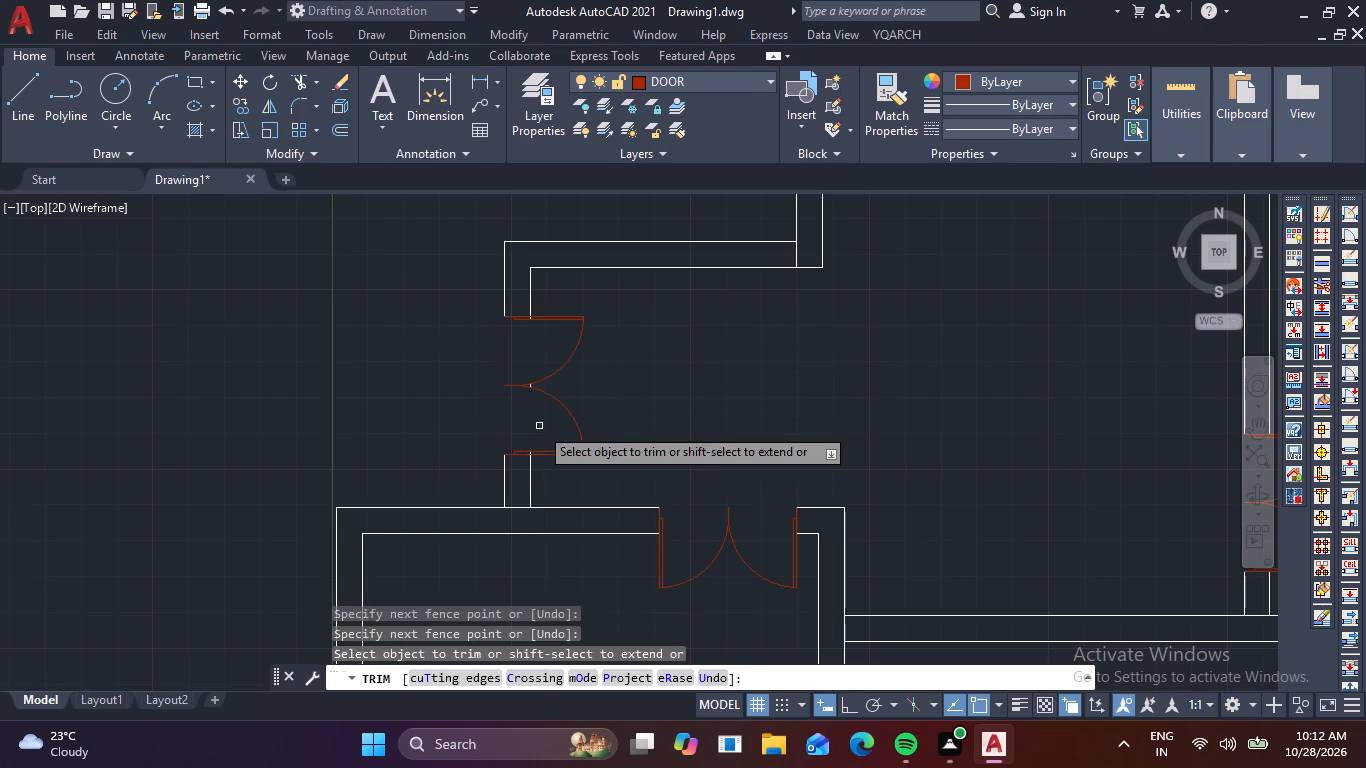
Trim the leftover inner wall line stubs at both leaves and the arc junction of the west double door.
scroll(525, 467, "up", 5)
left_click(509, 350)
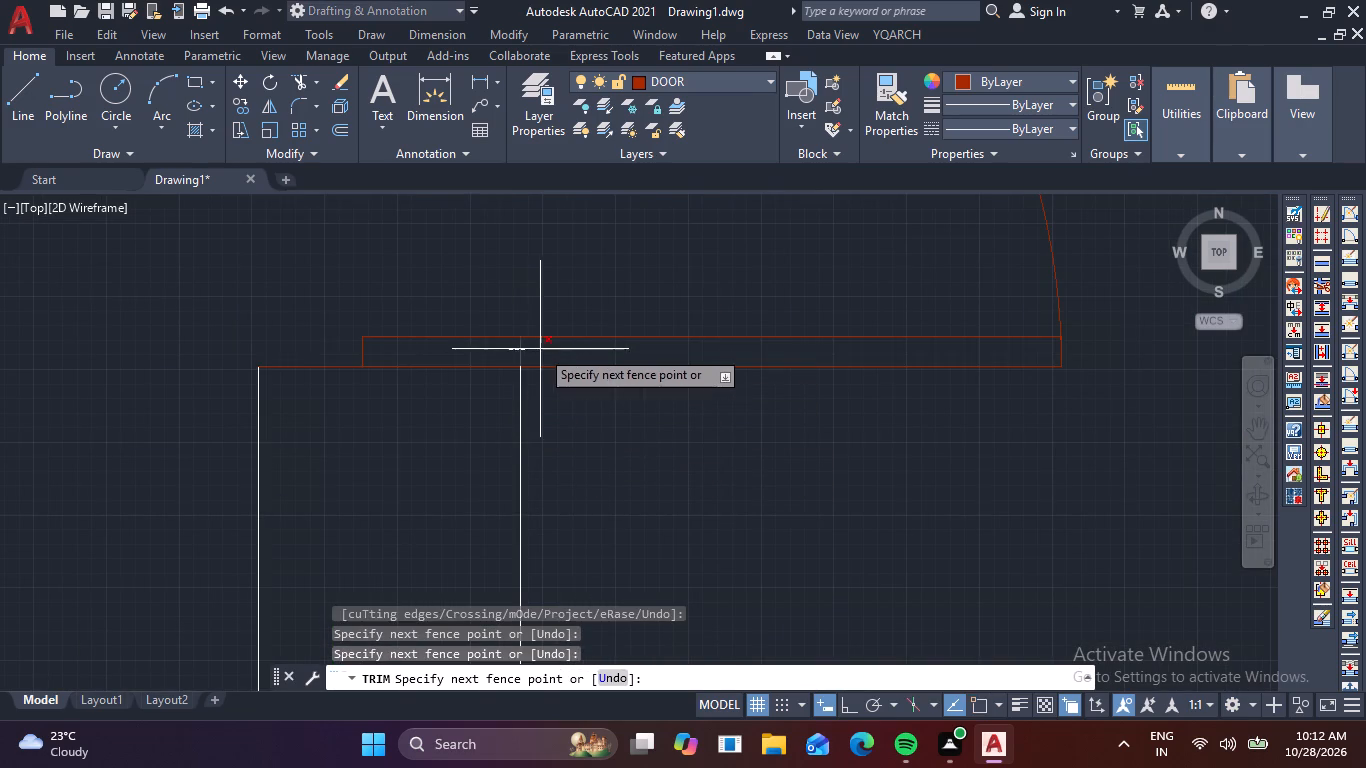
left_click(540, 349)
scroll(541, 356, "down", 3)
middle_click_drag(551, 297, 546, 450)
scroll(527, 344, "up", 2)
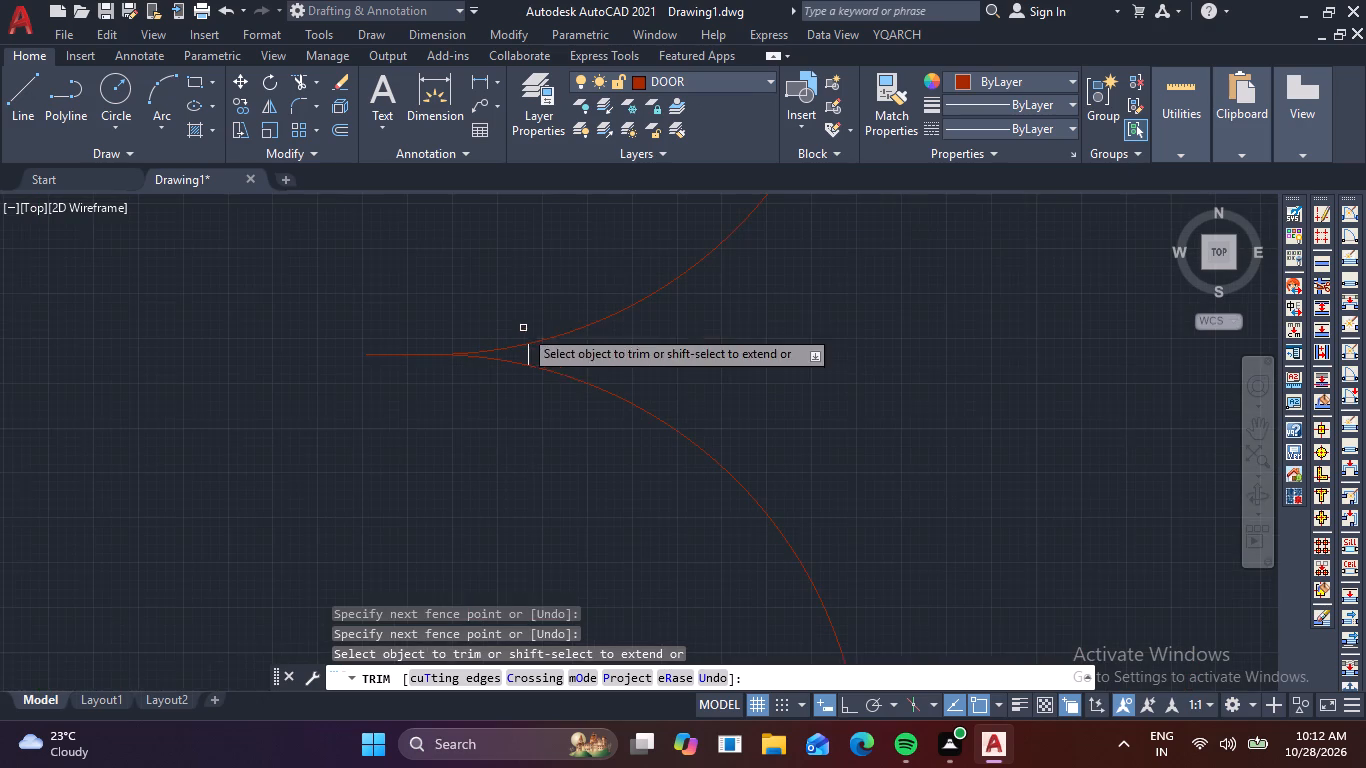
left_click(526, 355)
scroll(491, 334, "down", 2)
middle_click_drag(503, 273, 498, 424)
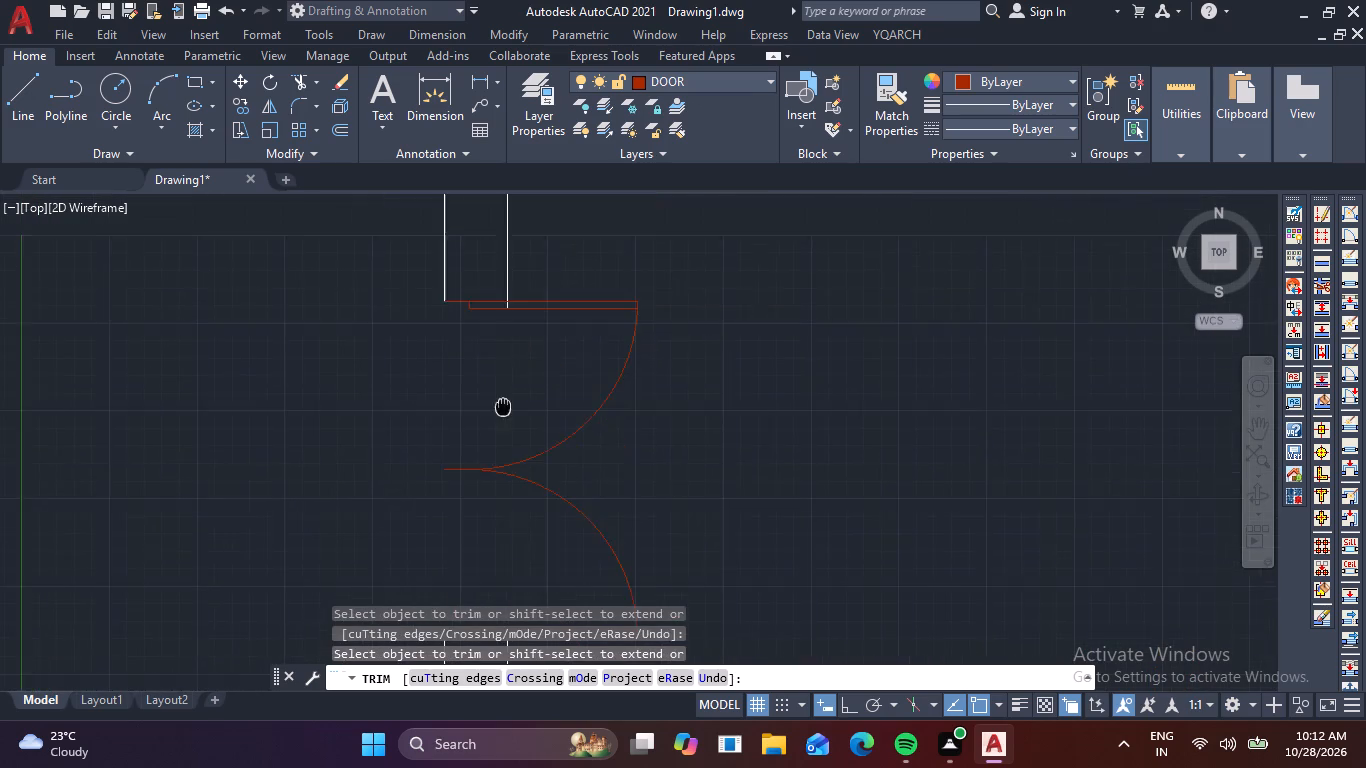
middle_click_drag(498, 424, 468, 539)
scroll(490, 436, "up", 4)
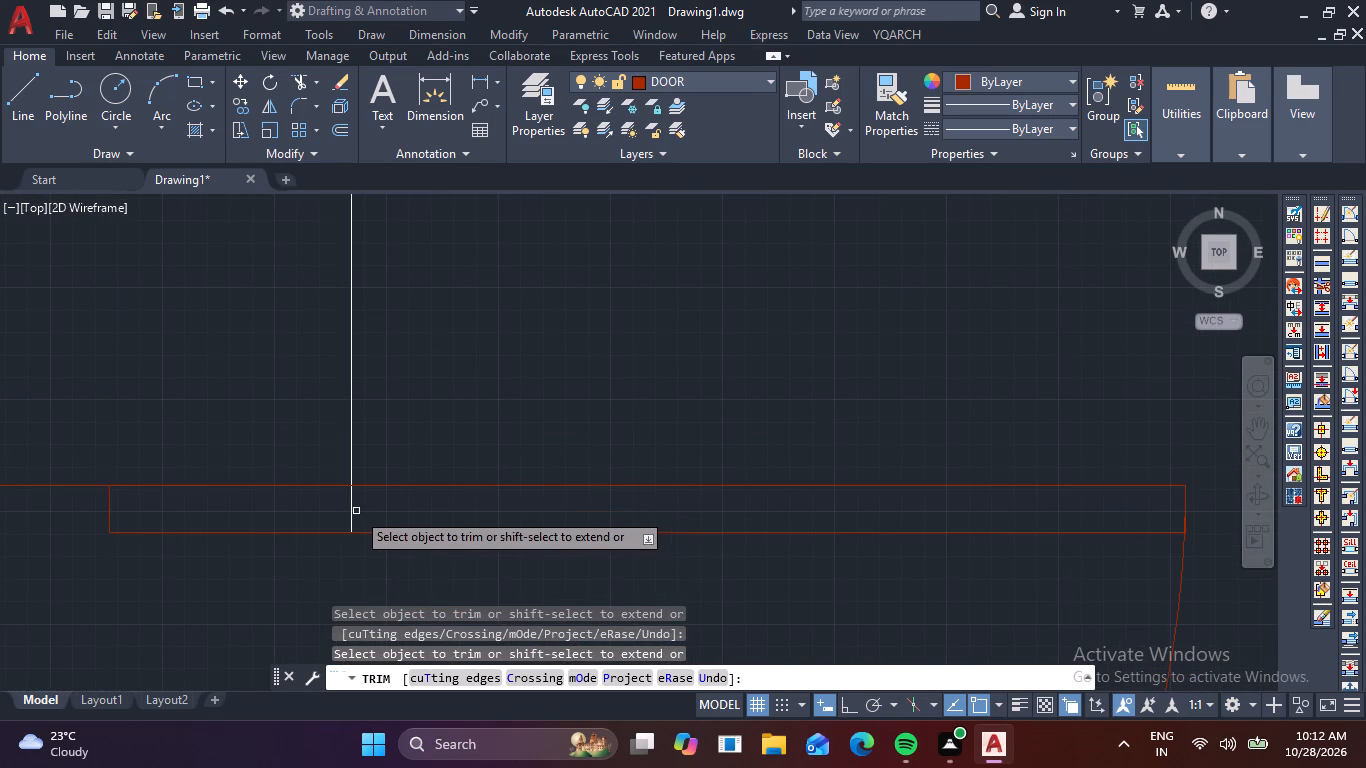
left_click(348, 504)
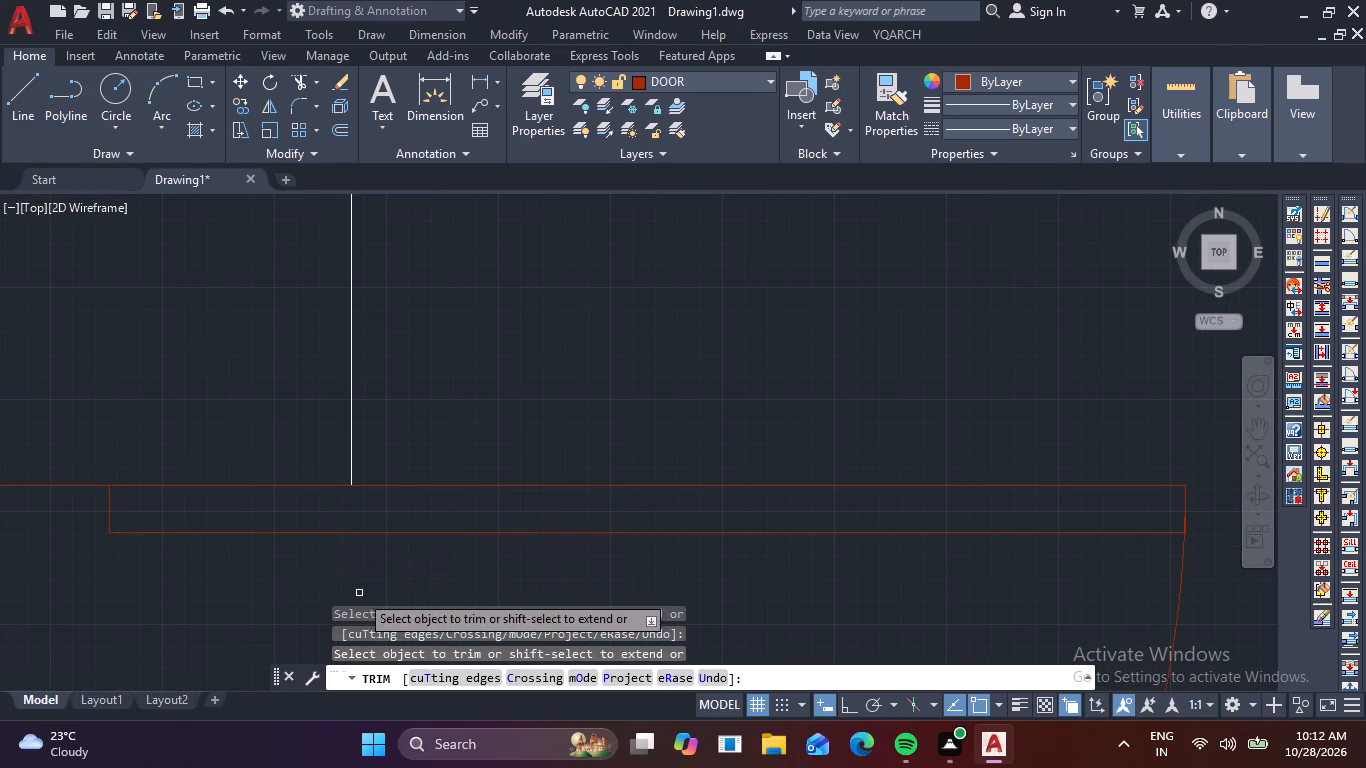
key("Escape")
key("Escape")
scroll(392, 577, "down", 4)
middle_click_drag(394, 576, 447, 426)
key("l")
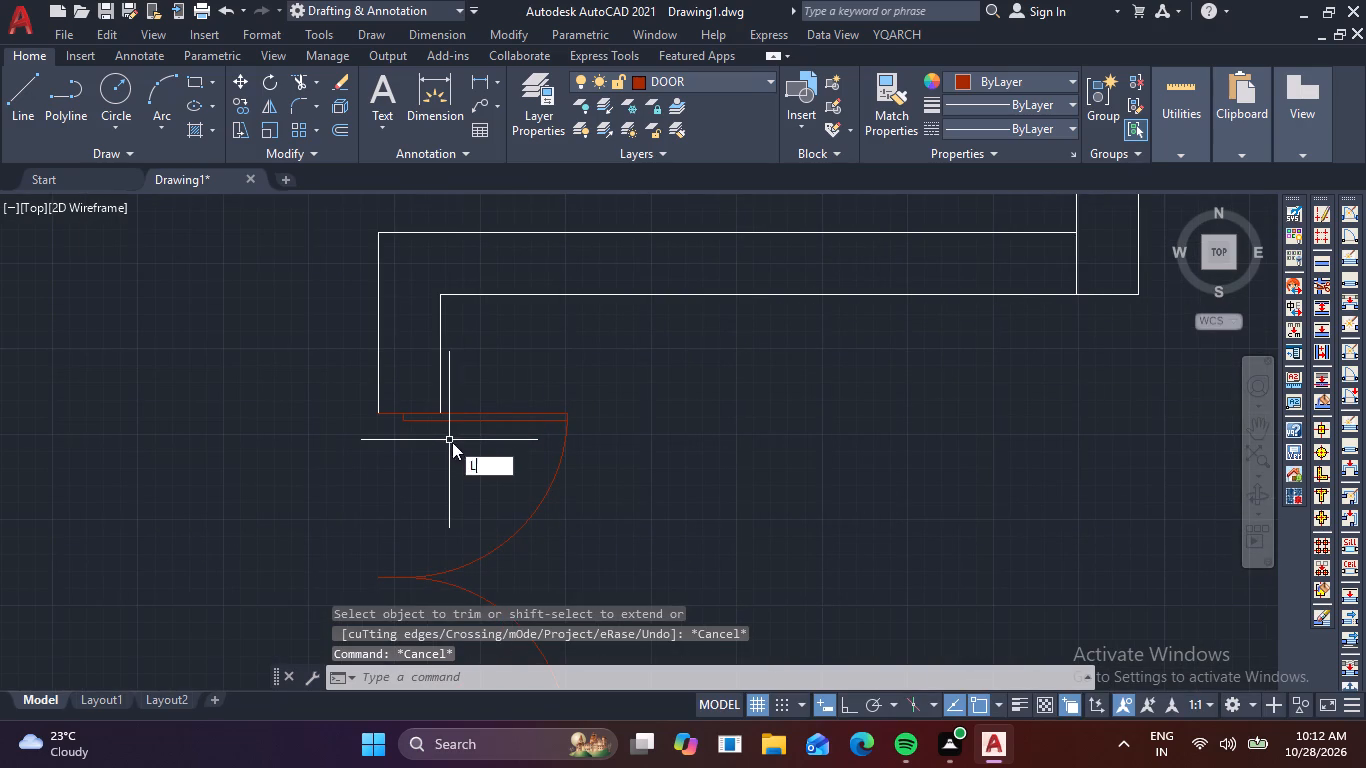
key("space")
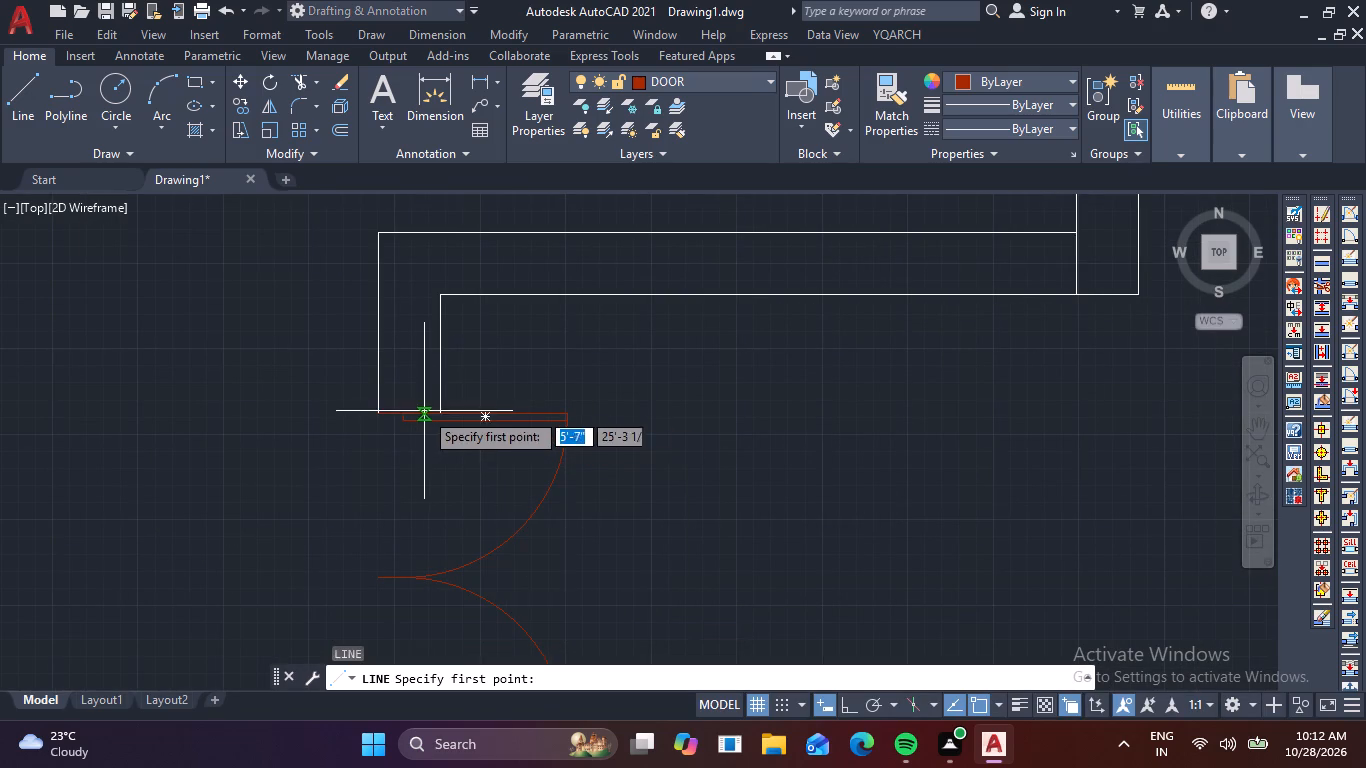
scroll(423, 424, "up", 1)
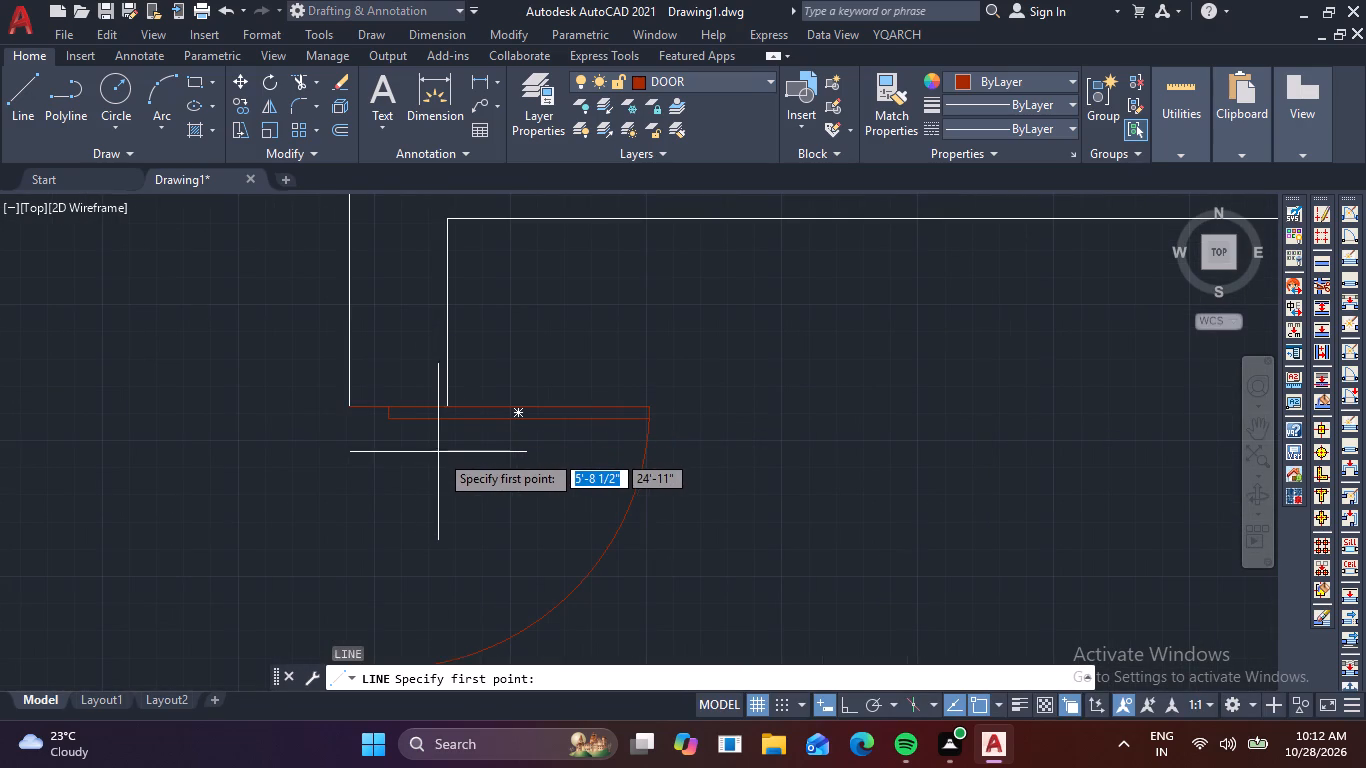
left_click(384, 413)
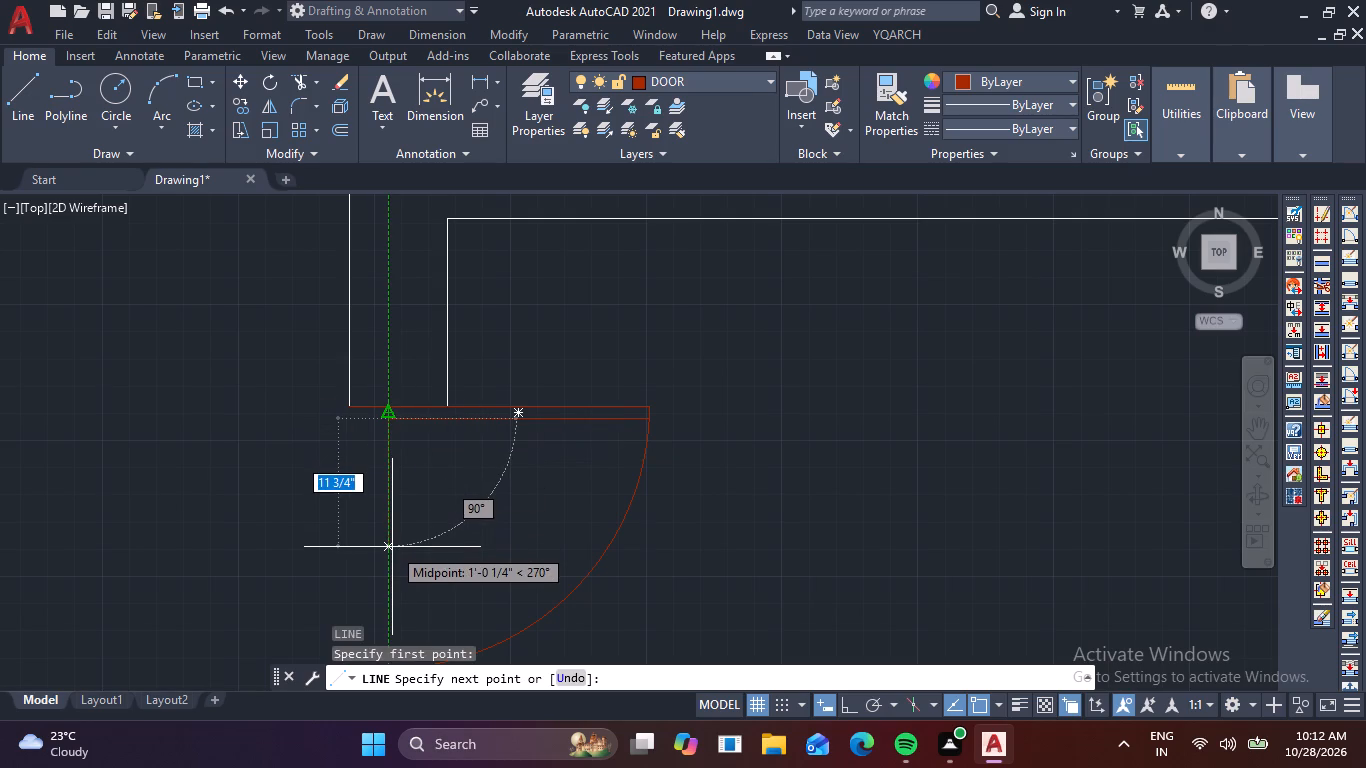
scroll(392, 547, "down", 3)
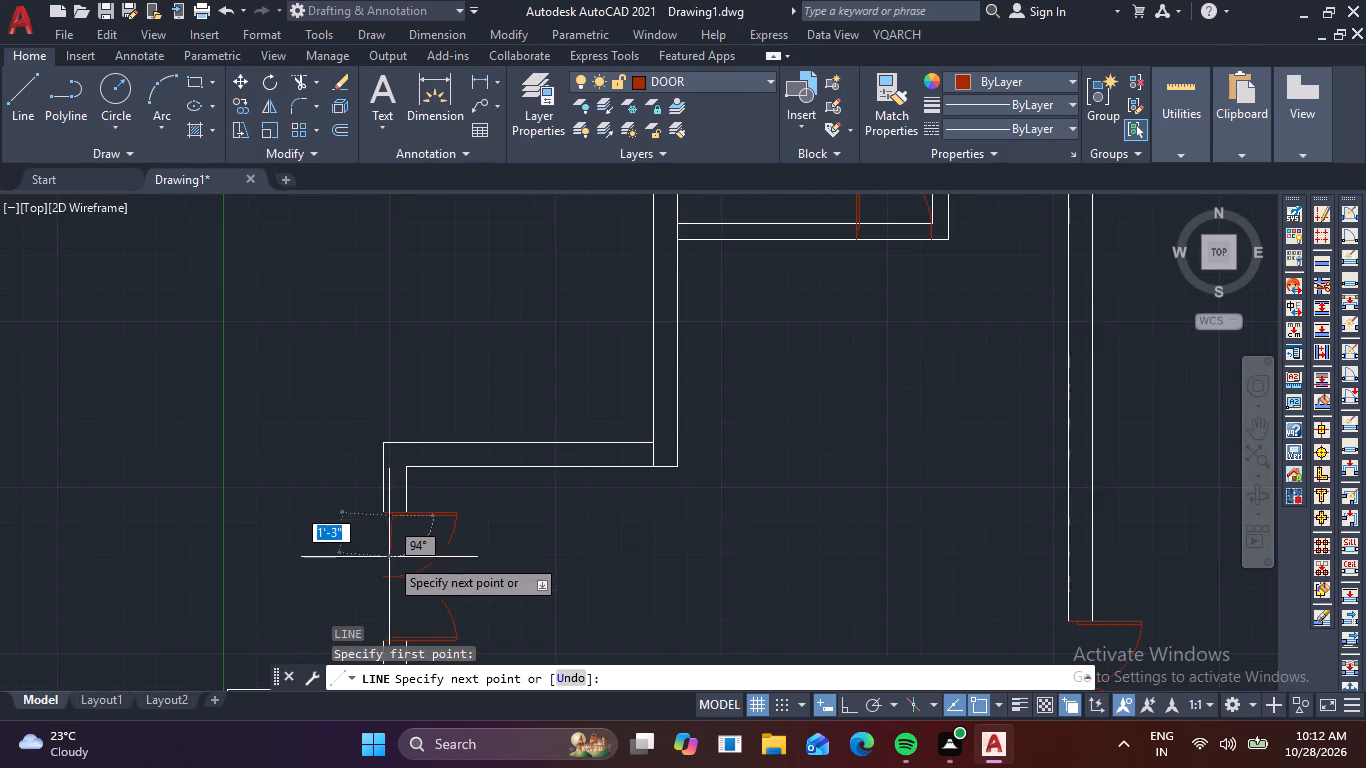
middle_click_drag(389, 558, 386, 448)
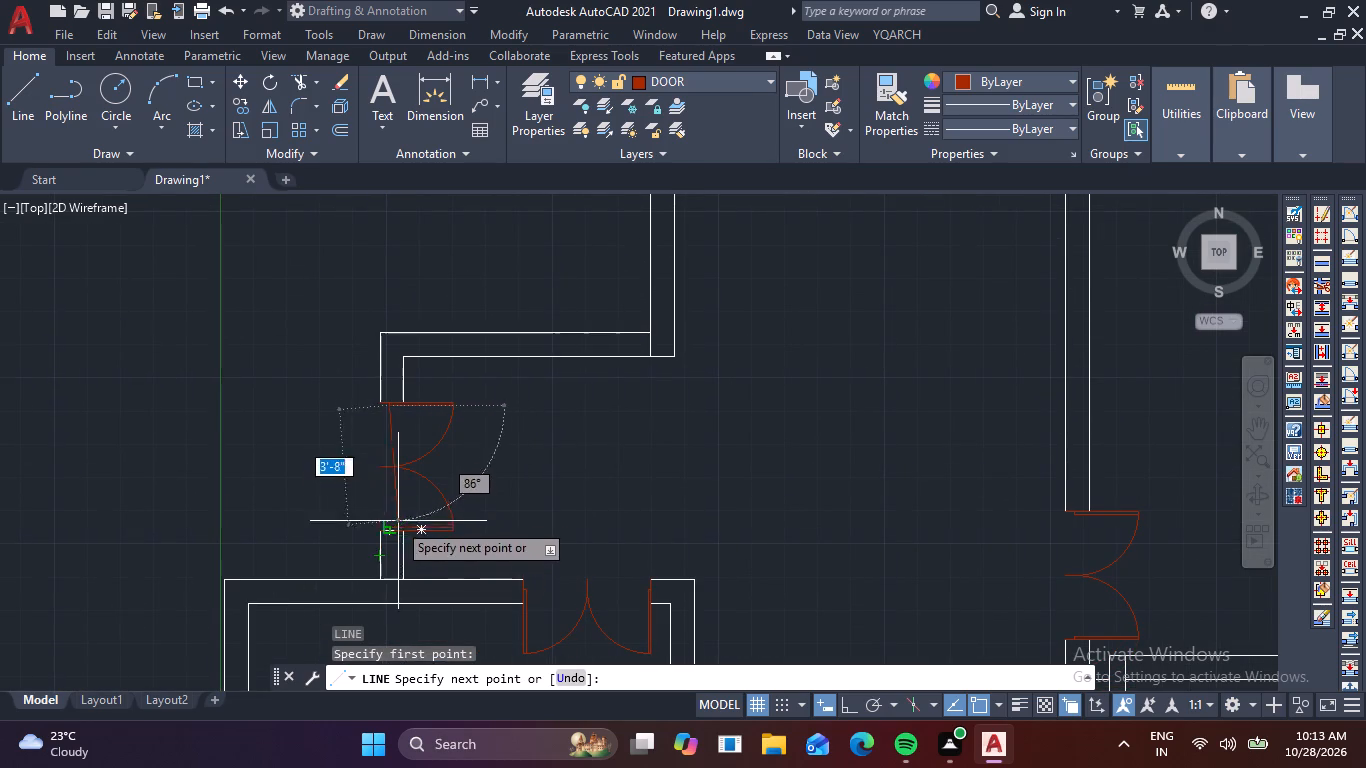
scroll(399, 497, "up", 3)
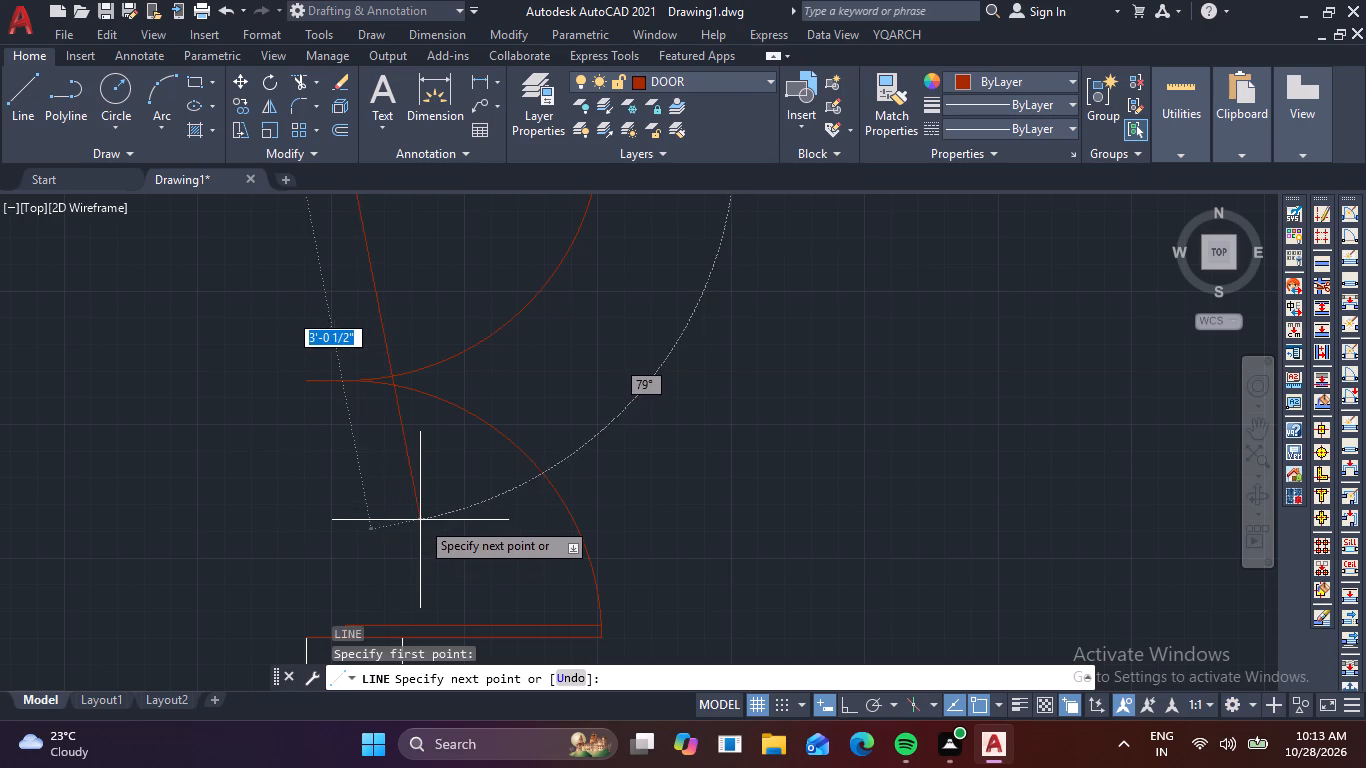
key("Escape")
Set the current color to ByBlock and, with Ortho on, draw a vertical line between the inner leaf corners of the west double door.
left_click(1059, 84)
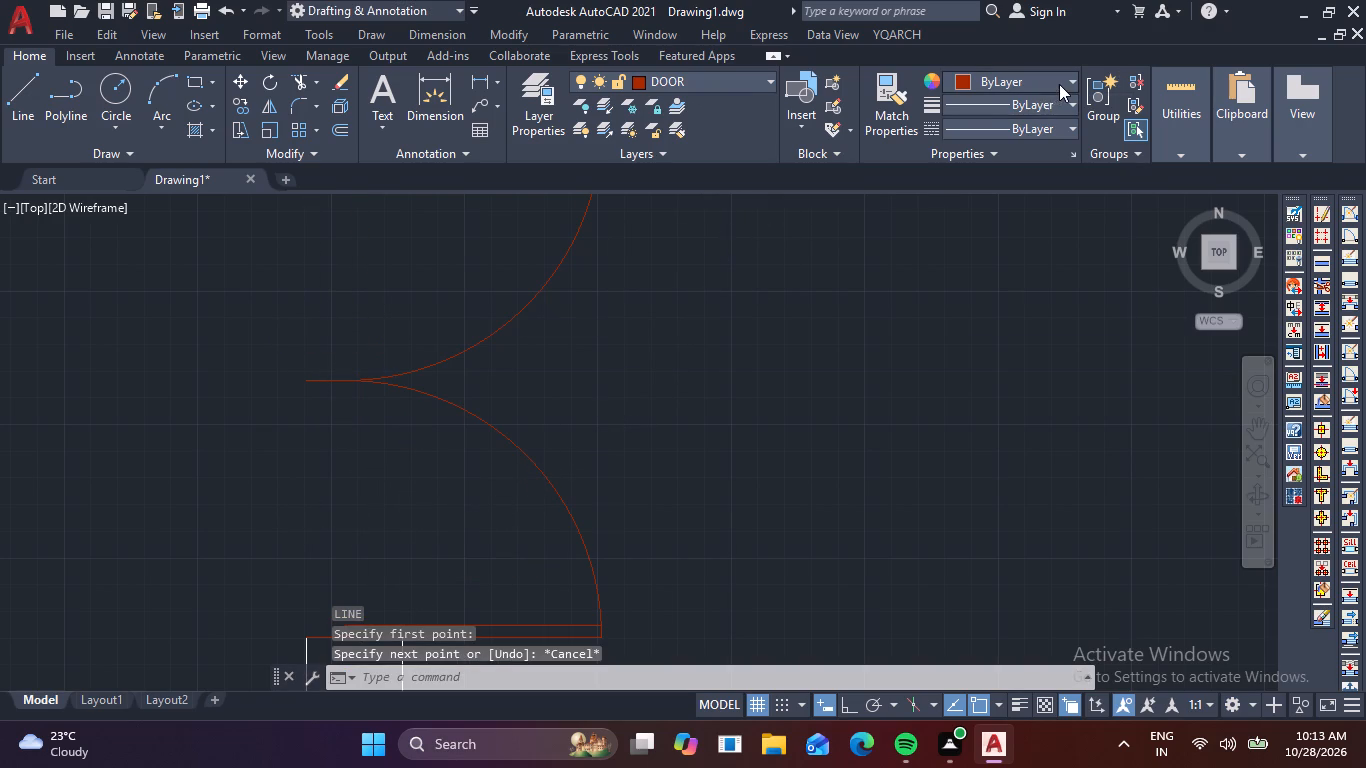
left_click(987, 130)
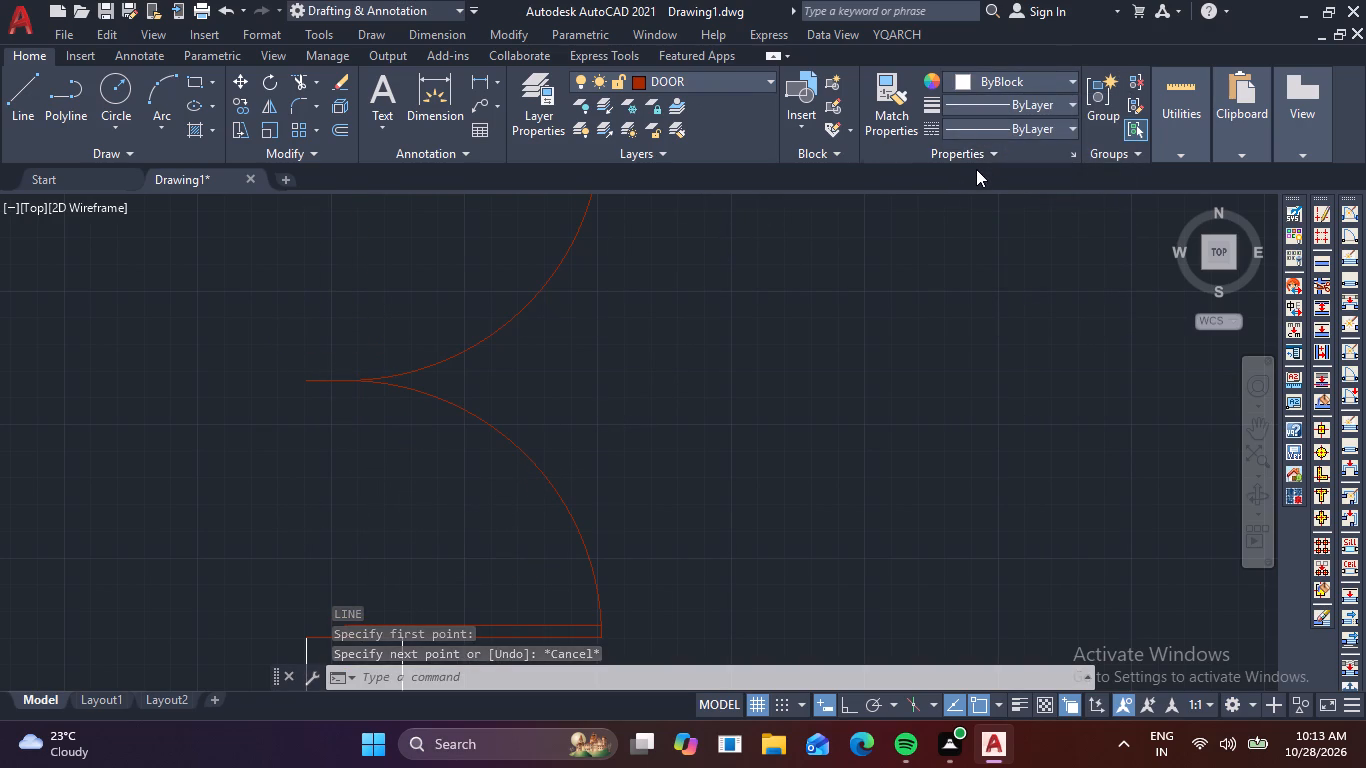
key("l")
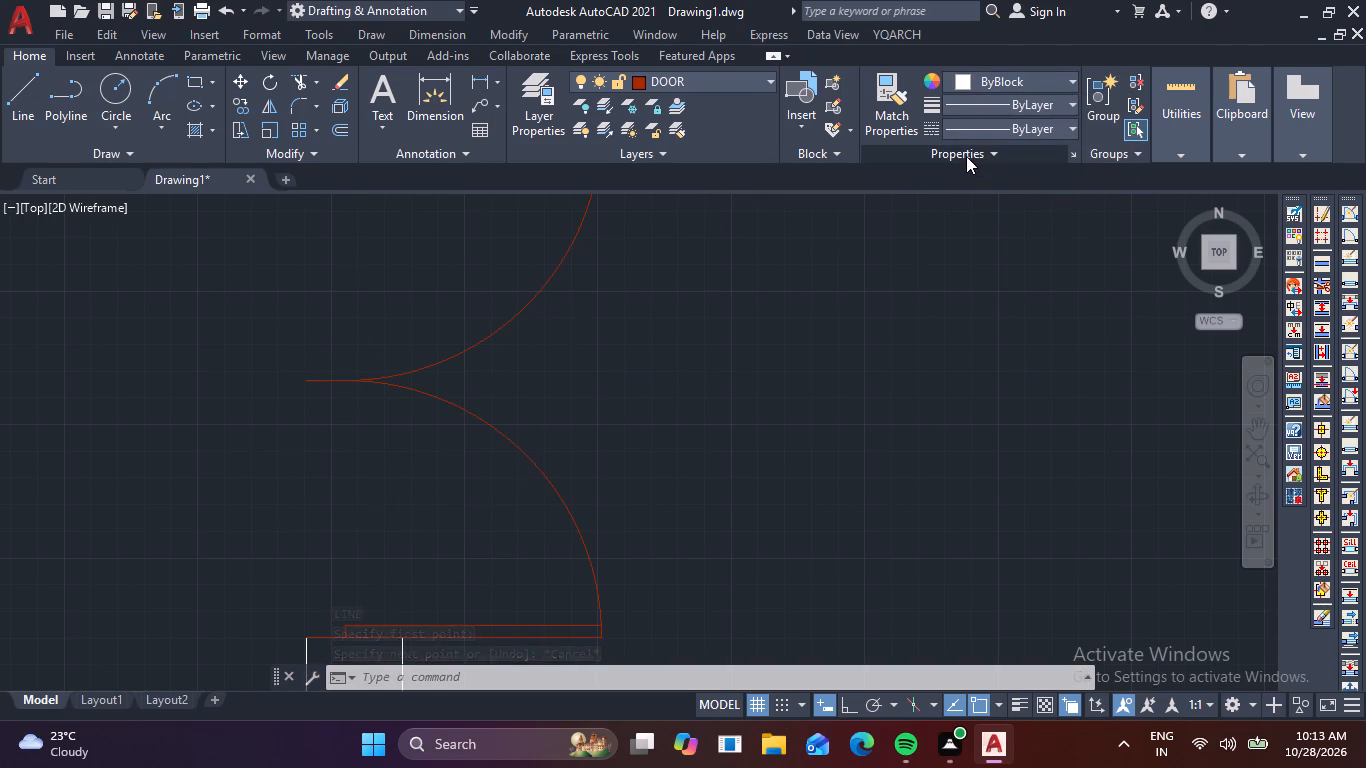
key("space")
key("F8")
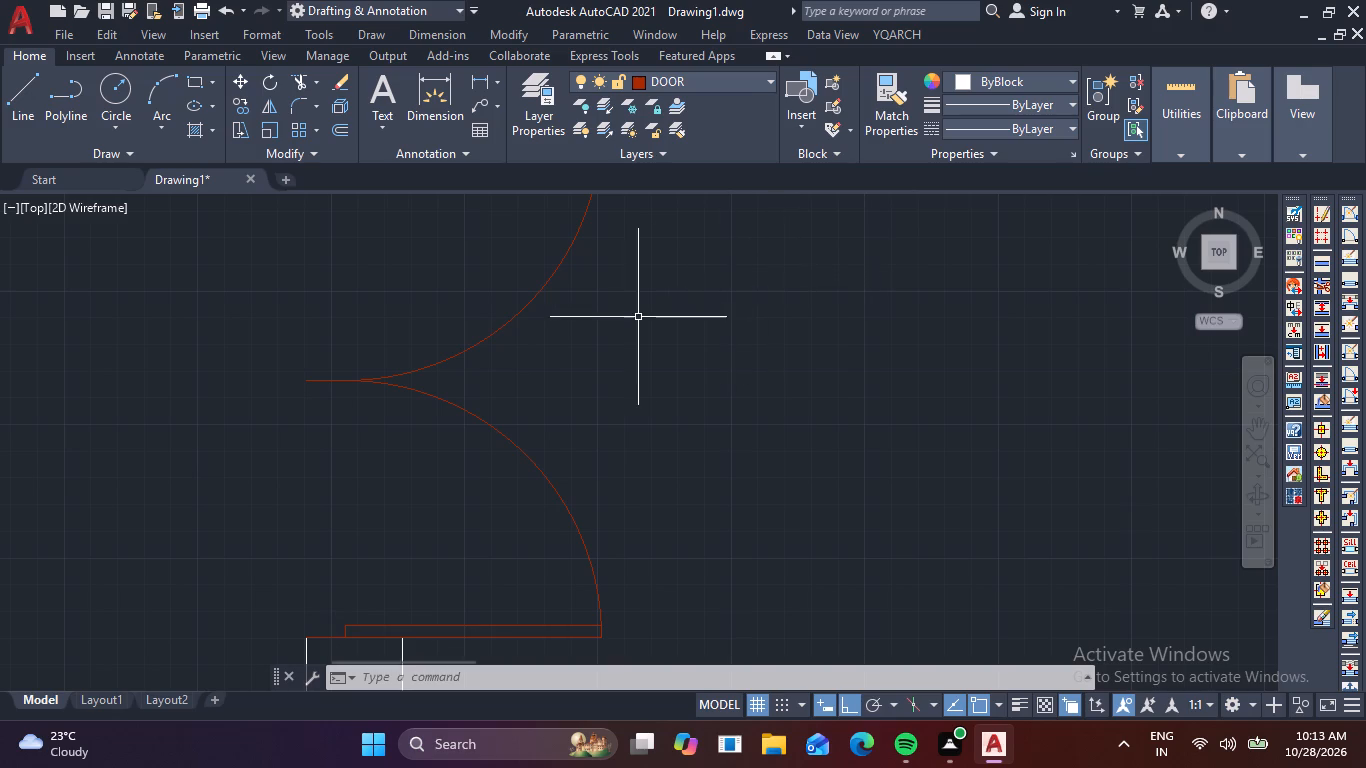
scroll(637, 318, "down", 1)
middle_click_drag(698, 368, 723, 378)
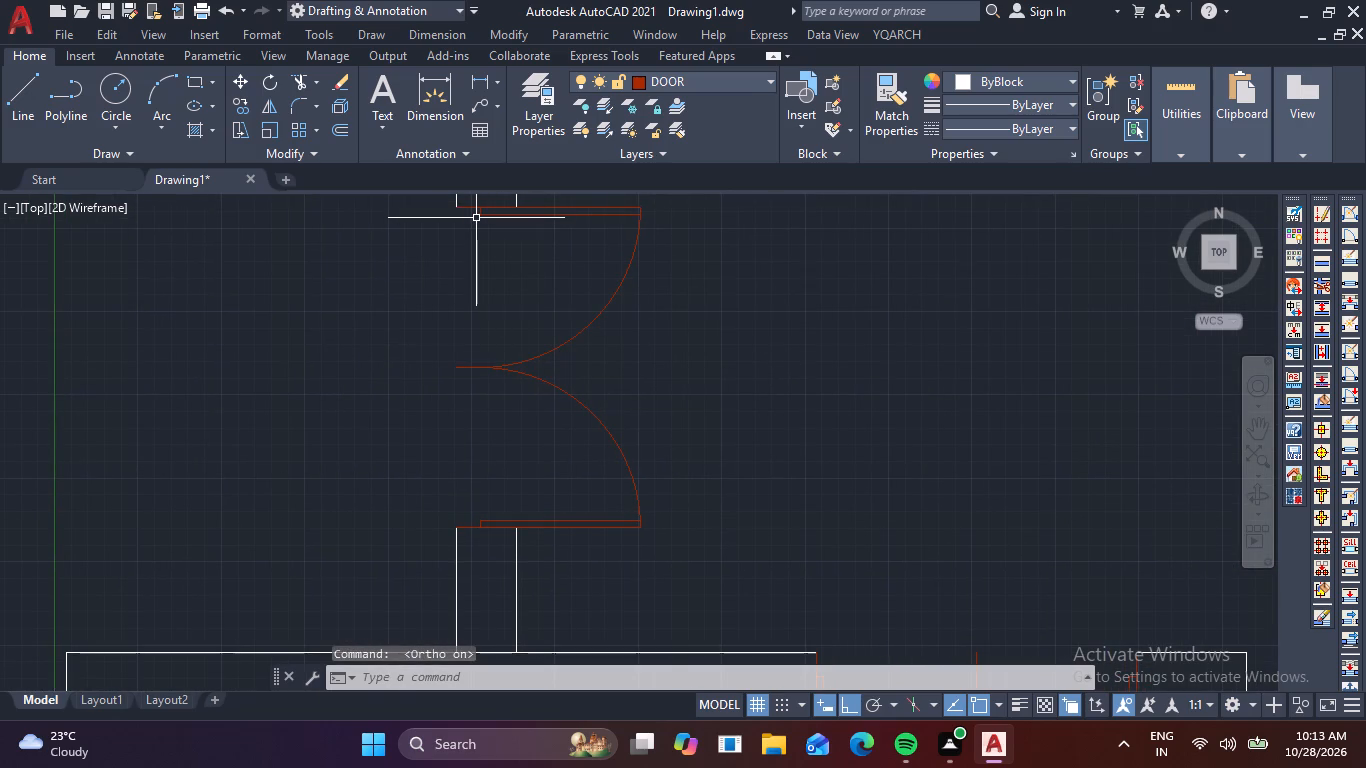
key("l")
key("space")
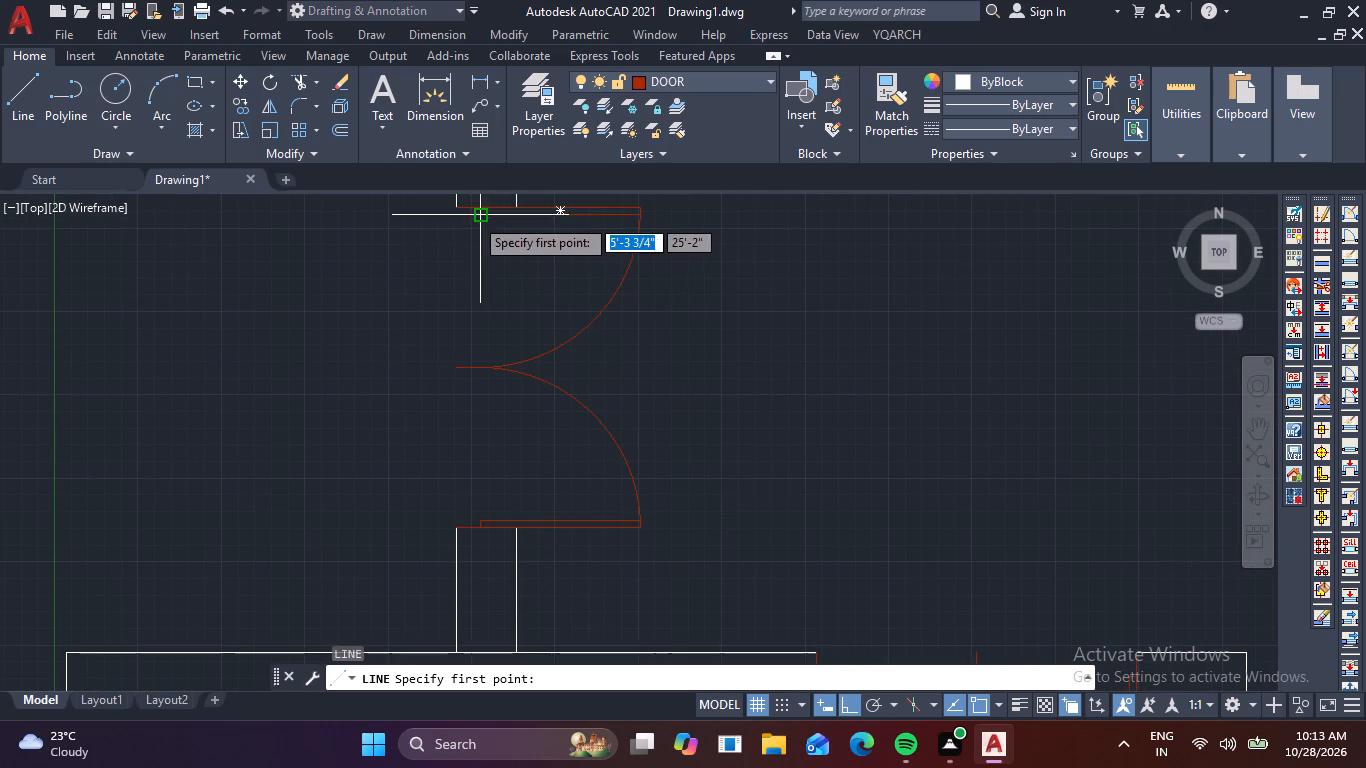
left_click(475, 214)
left_click(478, 520)
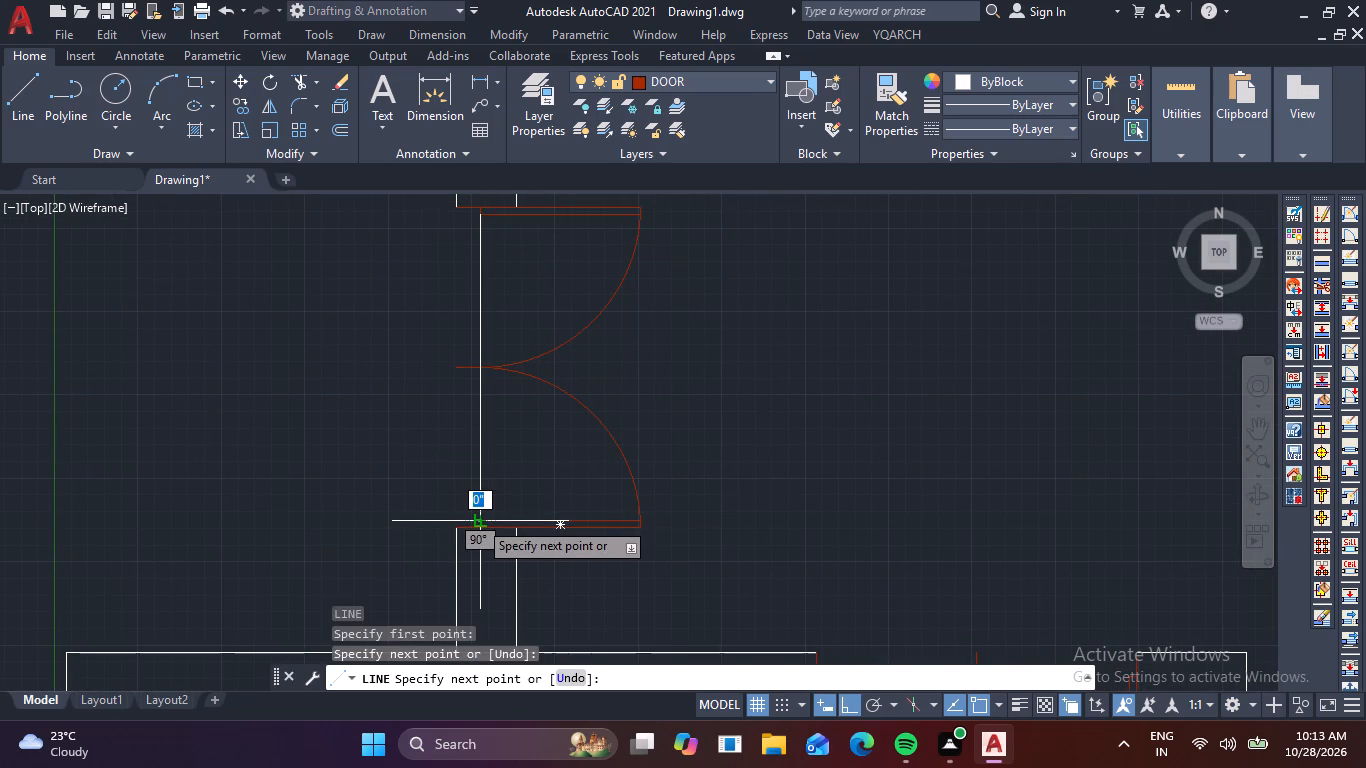
key("space")
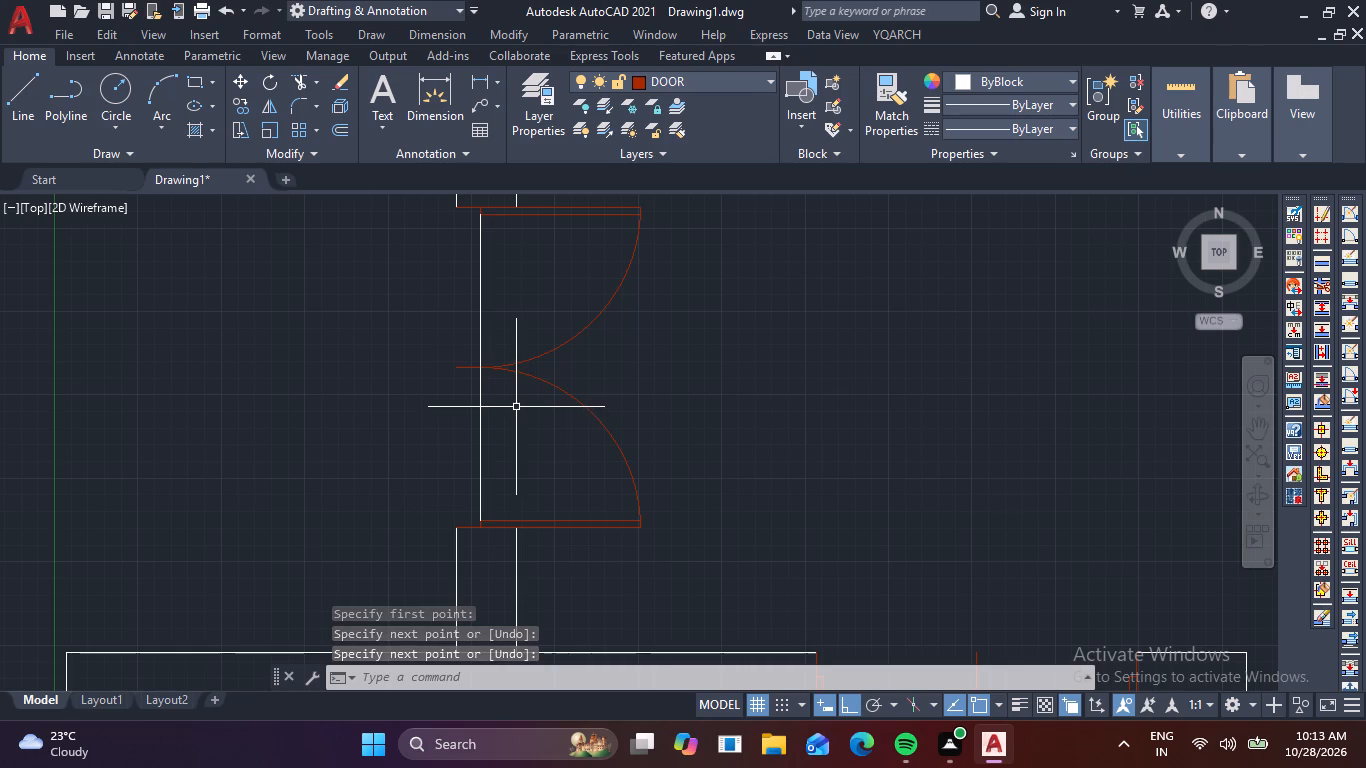
Draw a second vertical line across the west double door opening, parallel to the first, between the inner edges of both leaves.
key("space")
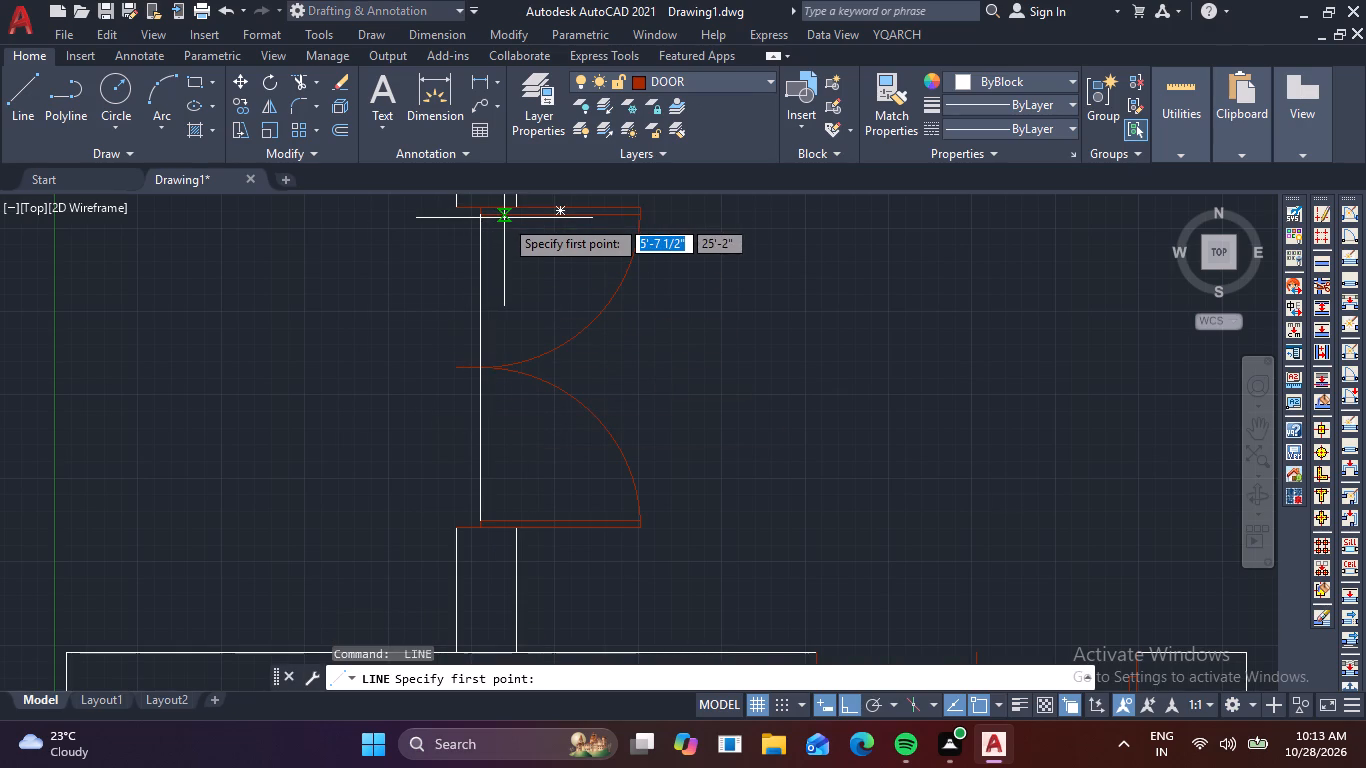
left_click(498, 218)
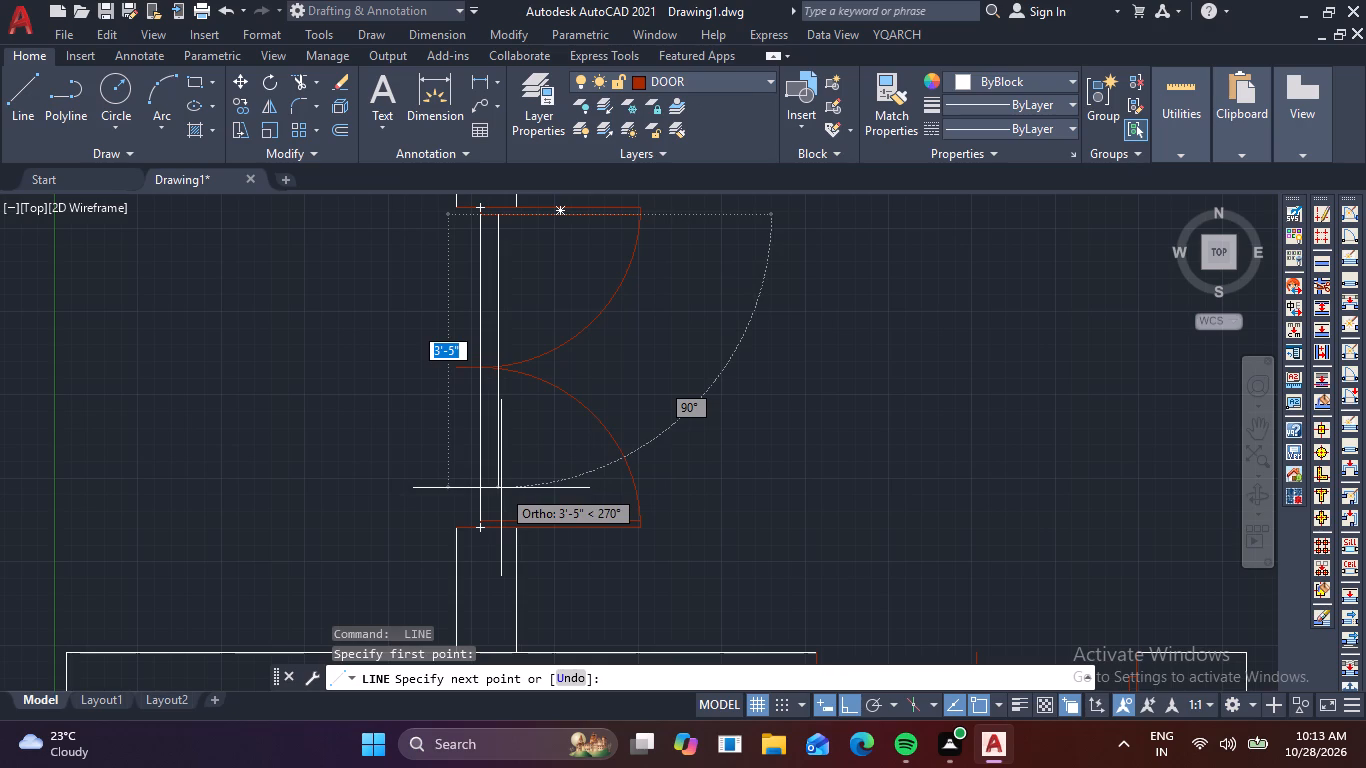
left_click(499, 521)
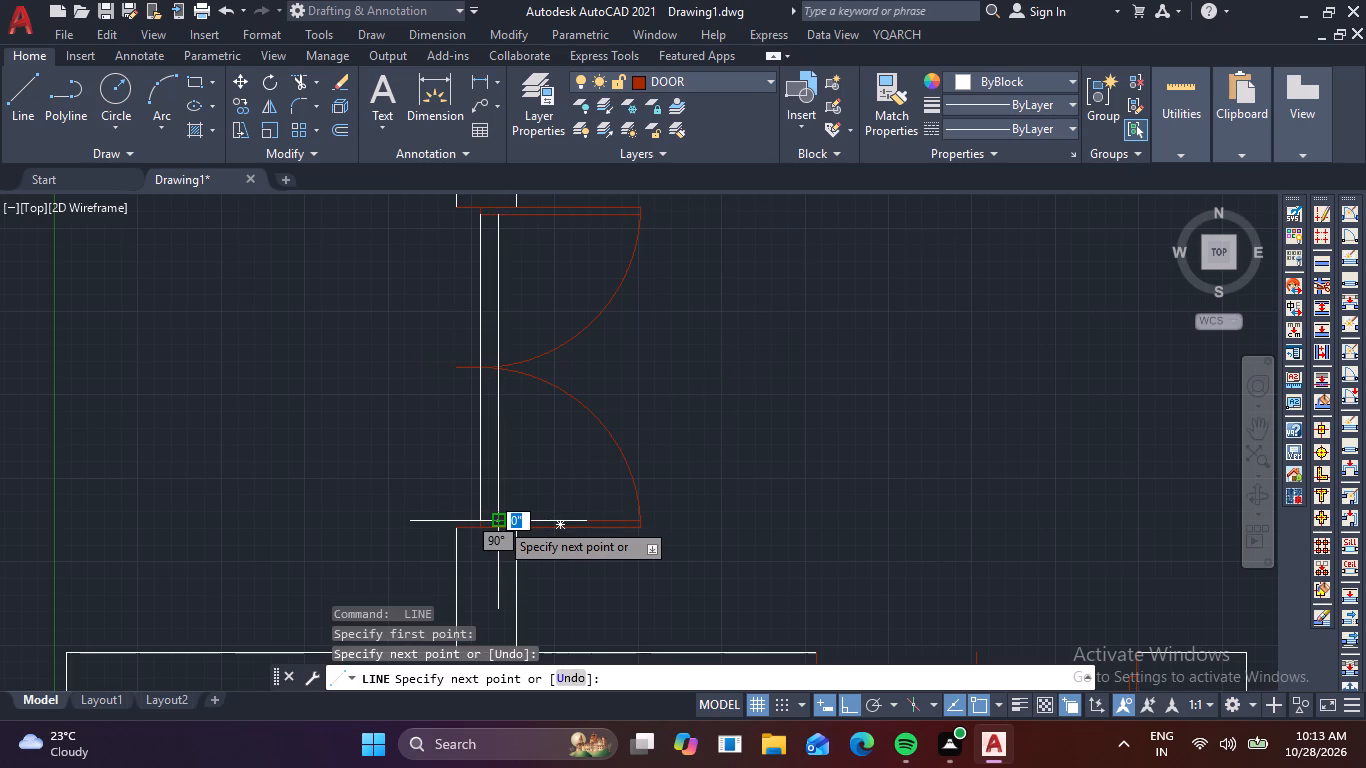
key("Escape")
Examine the overall floor plan, including the doors and openings around the eastern rooms.
scroll(511, 501, "down", 3)
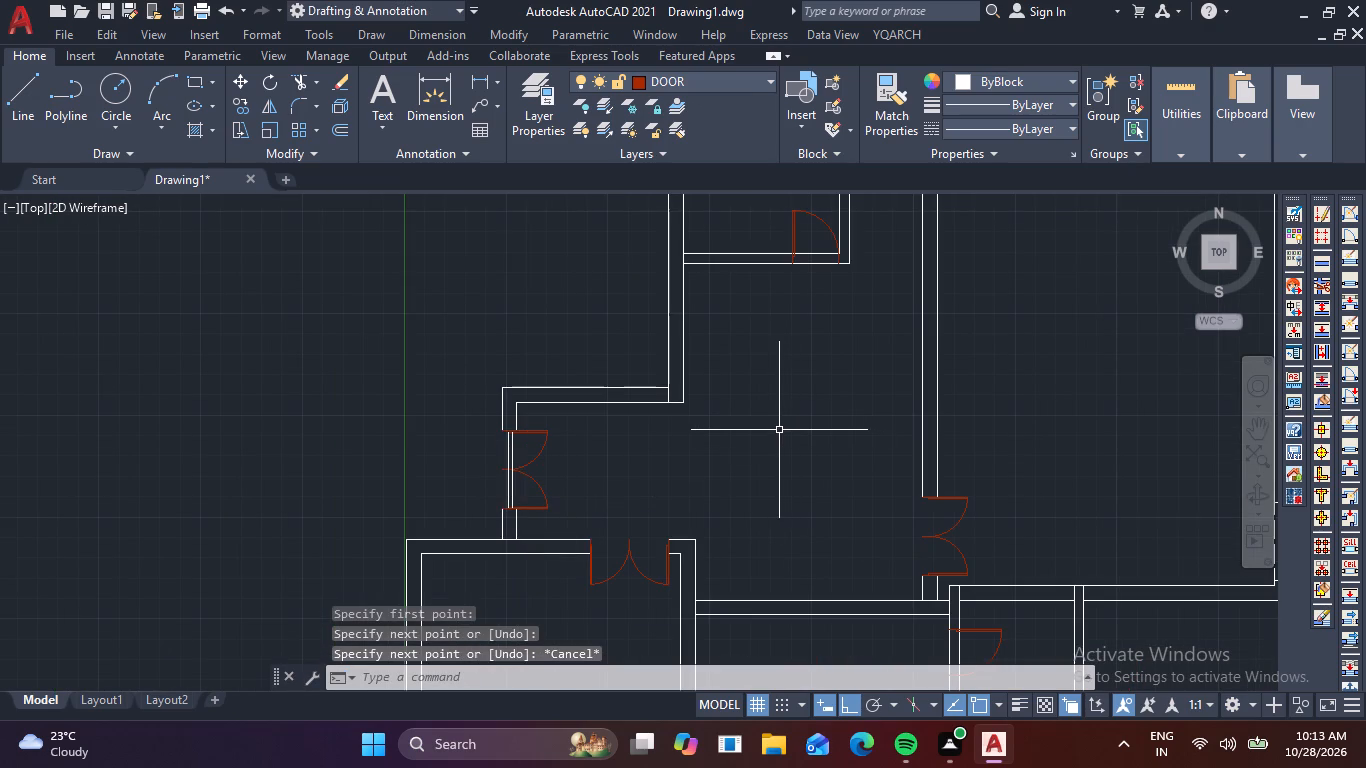
scroll(778, 430, "down", 3)
middle_click_drag(769, 432, 665, 410)
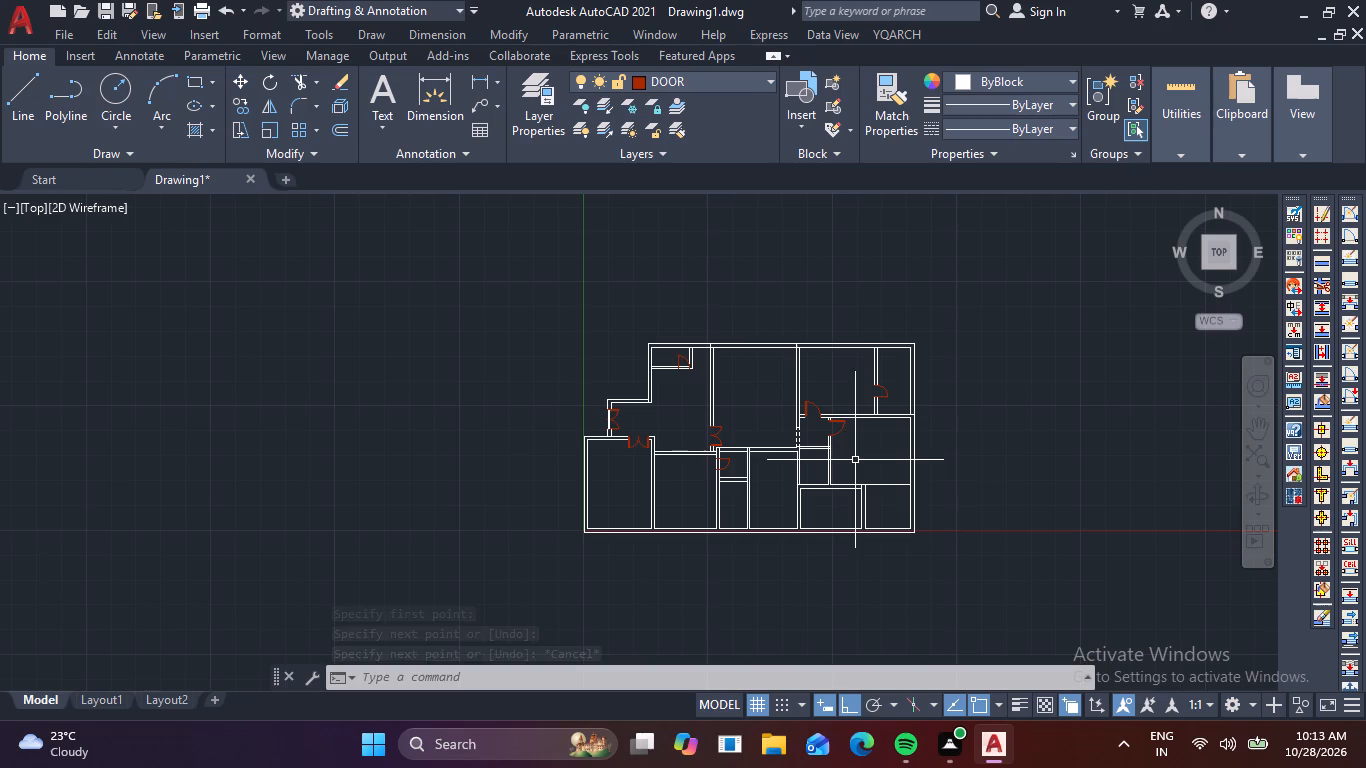
scroll(813, 442, "up", 4)
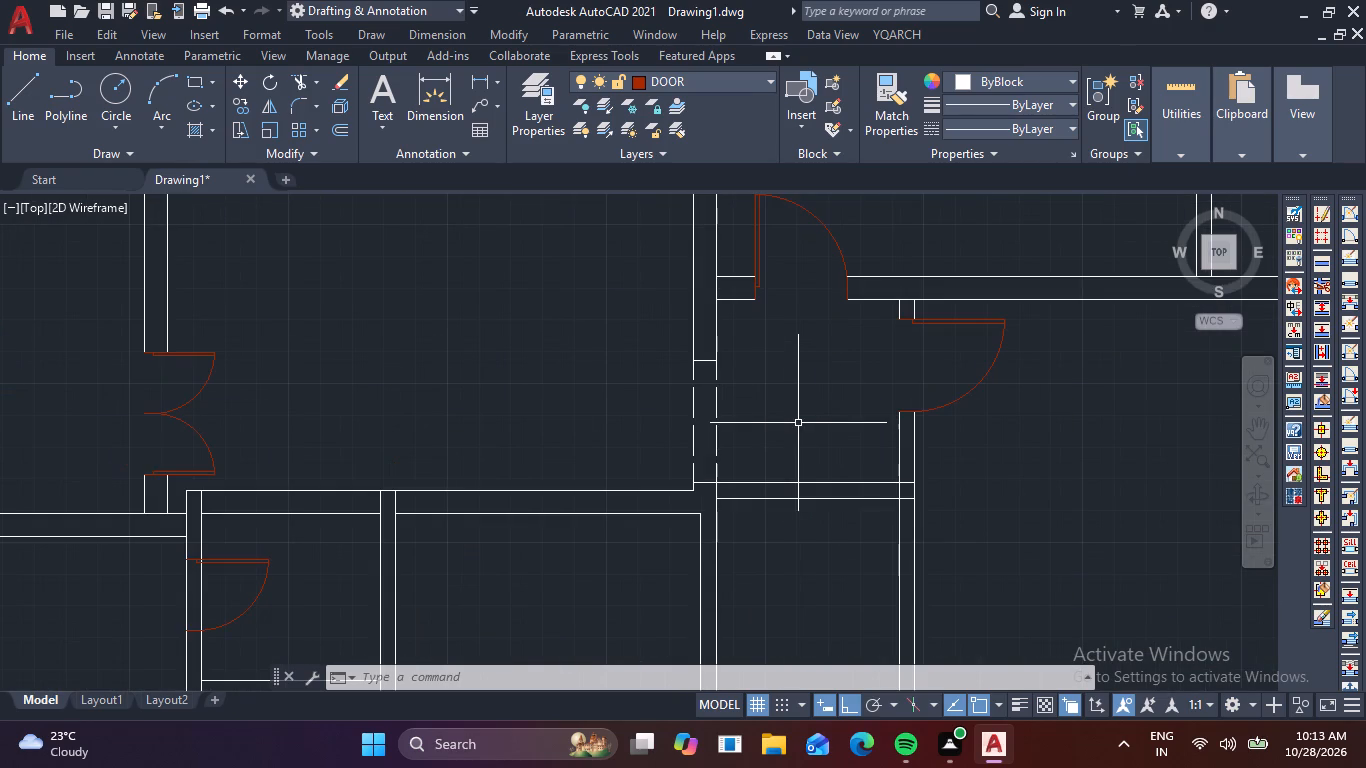
scroll(795, 423, "down", 2)
middle_click_drag(805, 497, 768, 447)
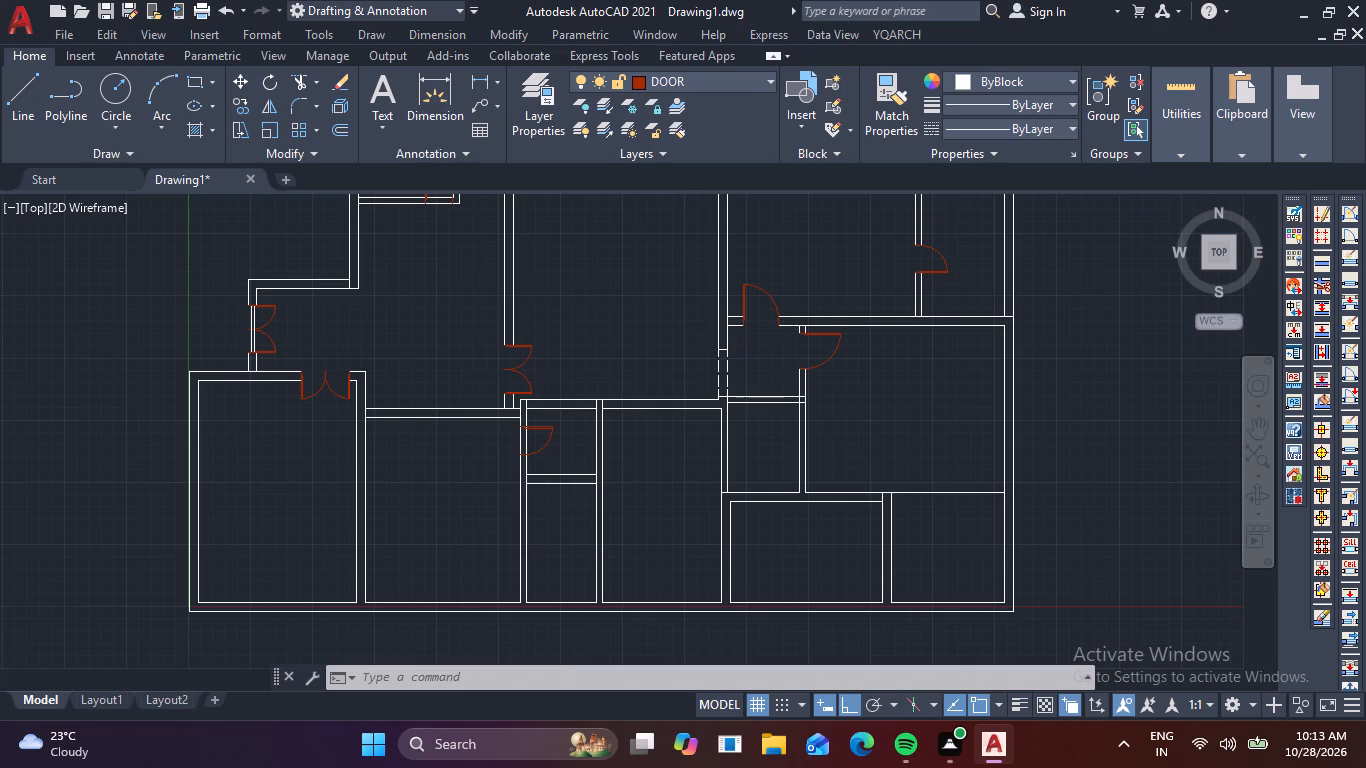
key("Escape")
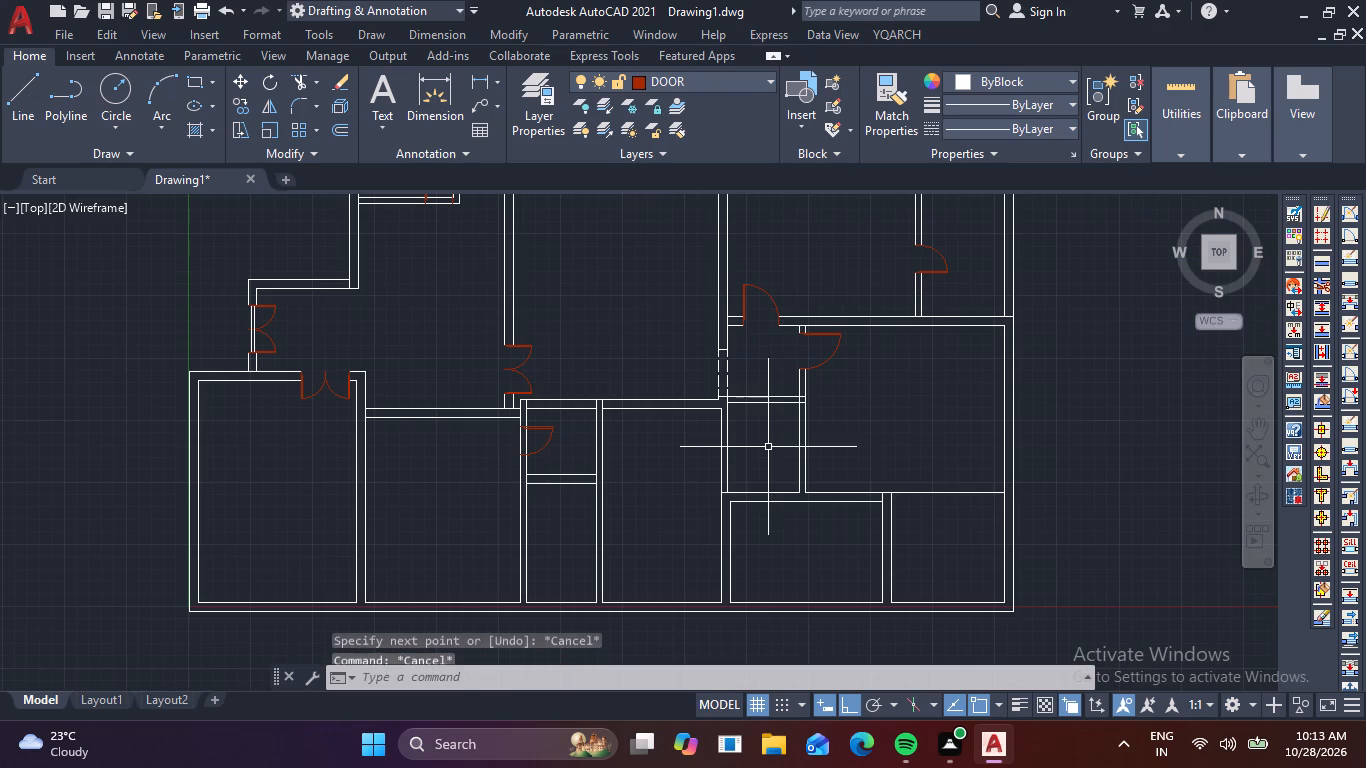
key("Escape")
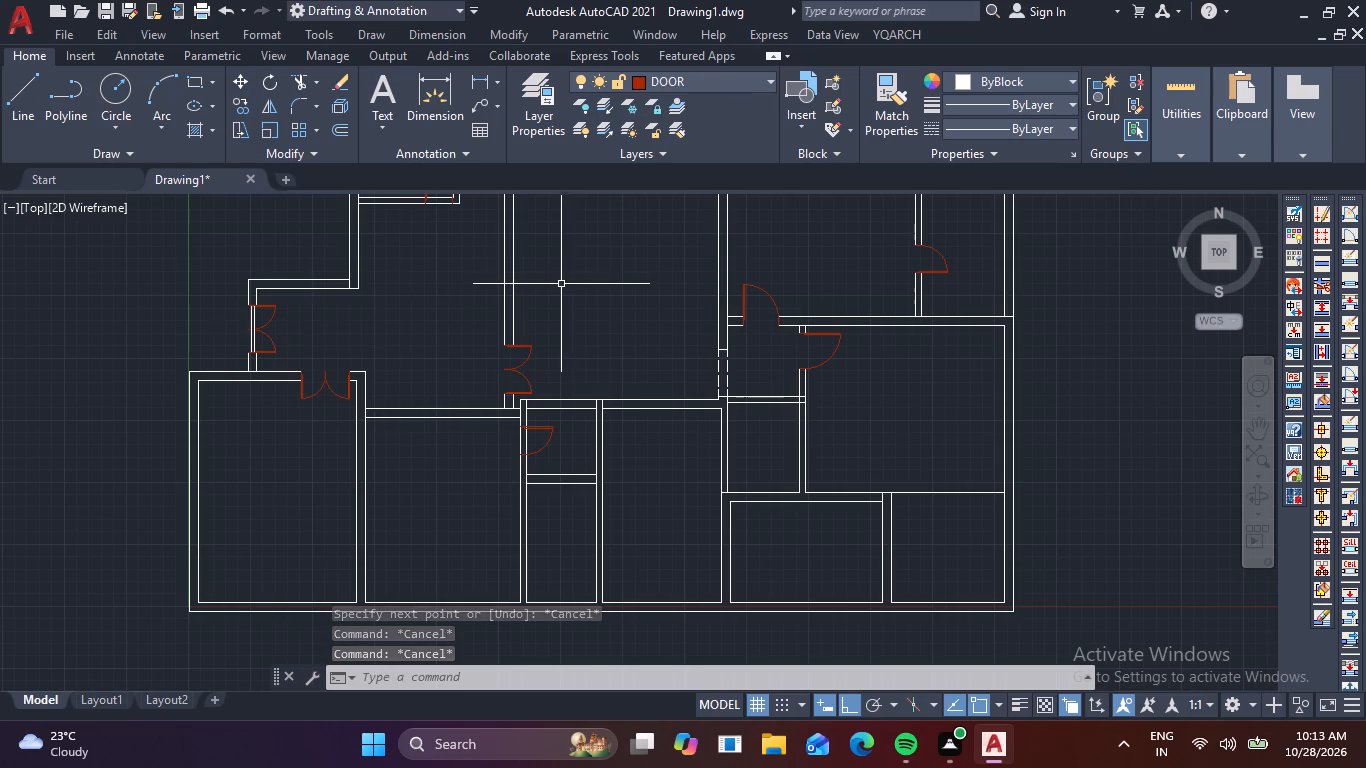
middle_click_drag(581, 304, 611, 340)
middle_click(614, 341)
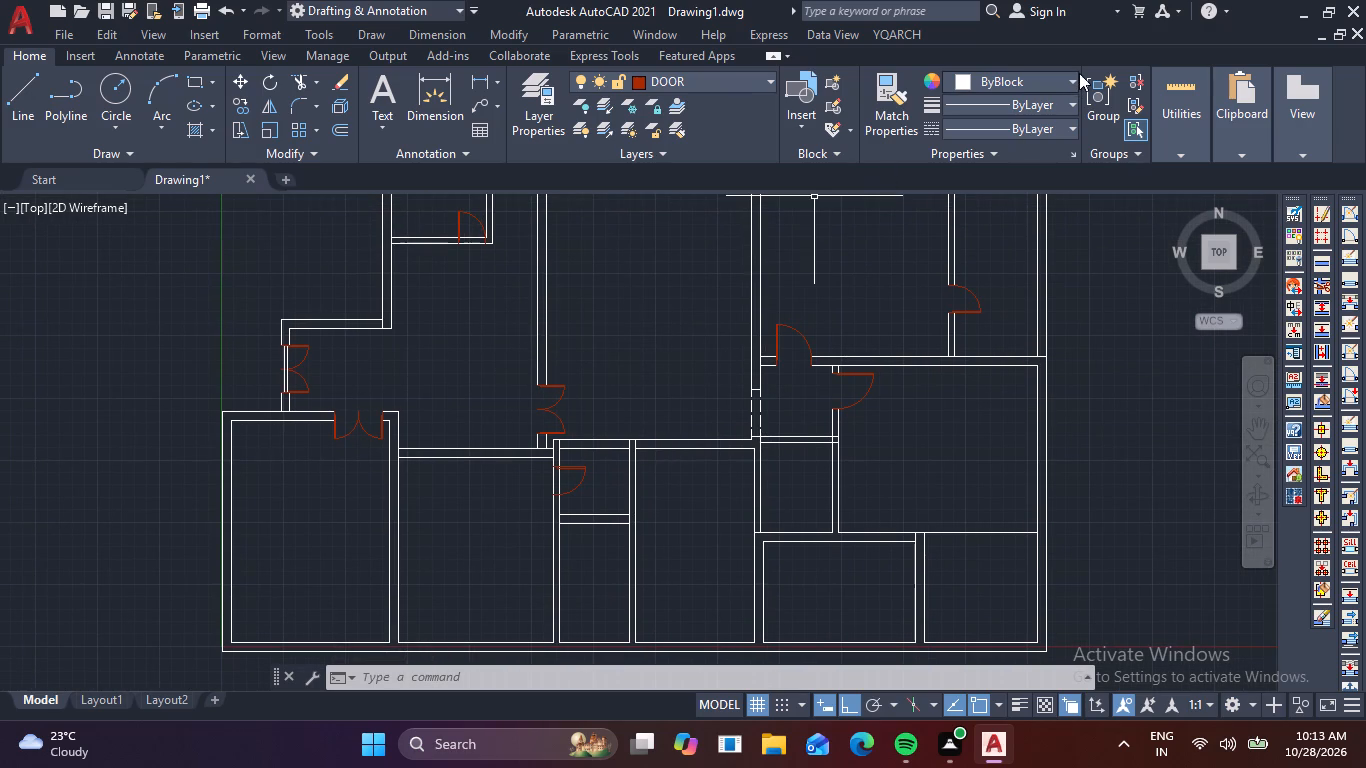
Make layer 0 current and set the current color to Cyan.
left_click(546, 78)
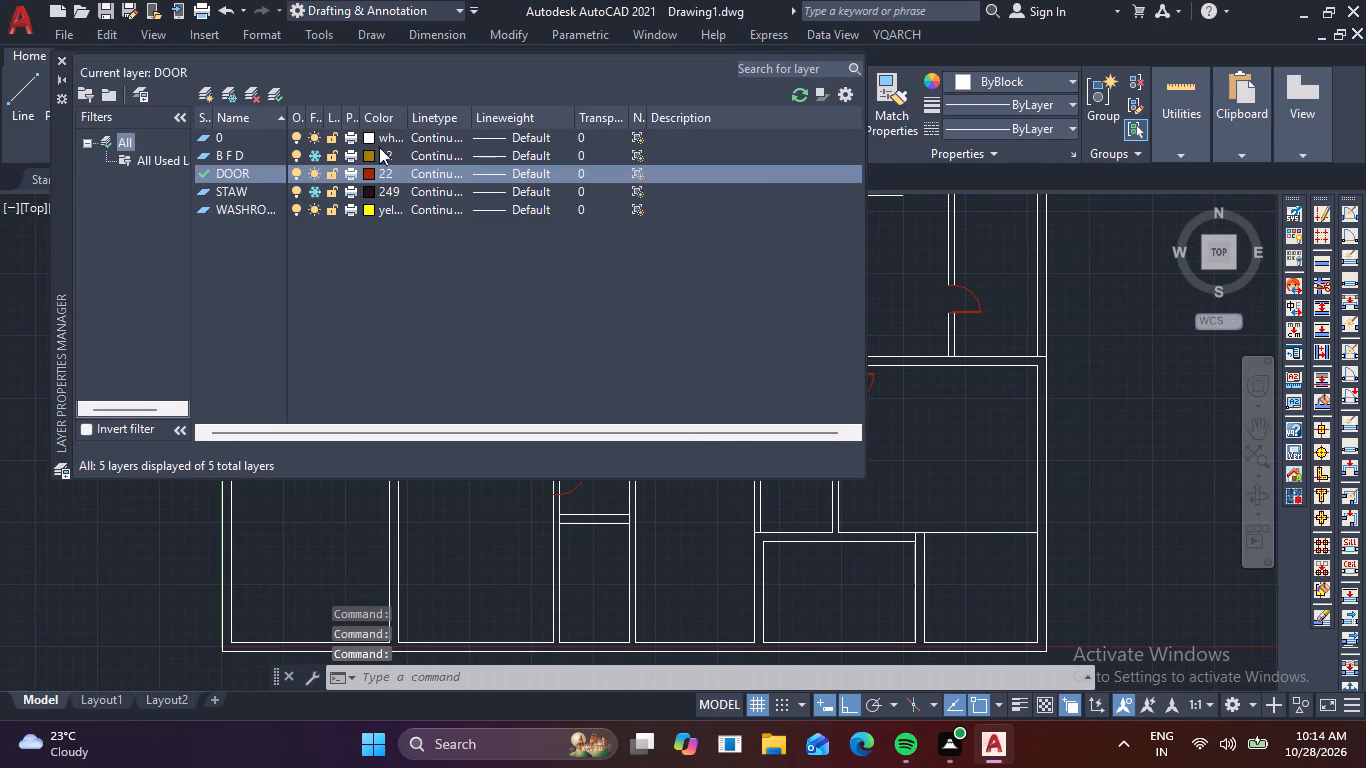
left_click(230, 131)
left_click(273, 89)
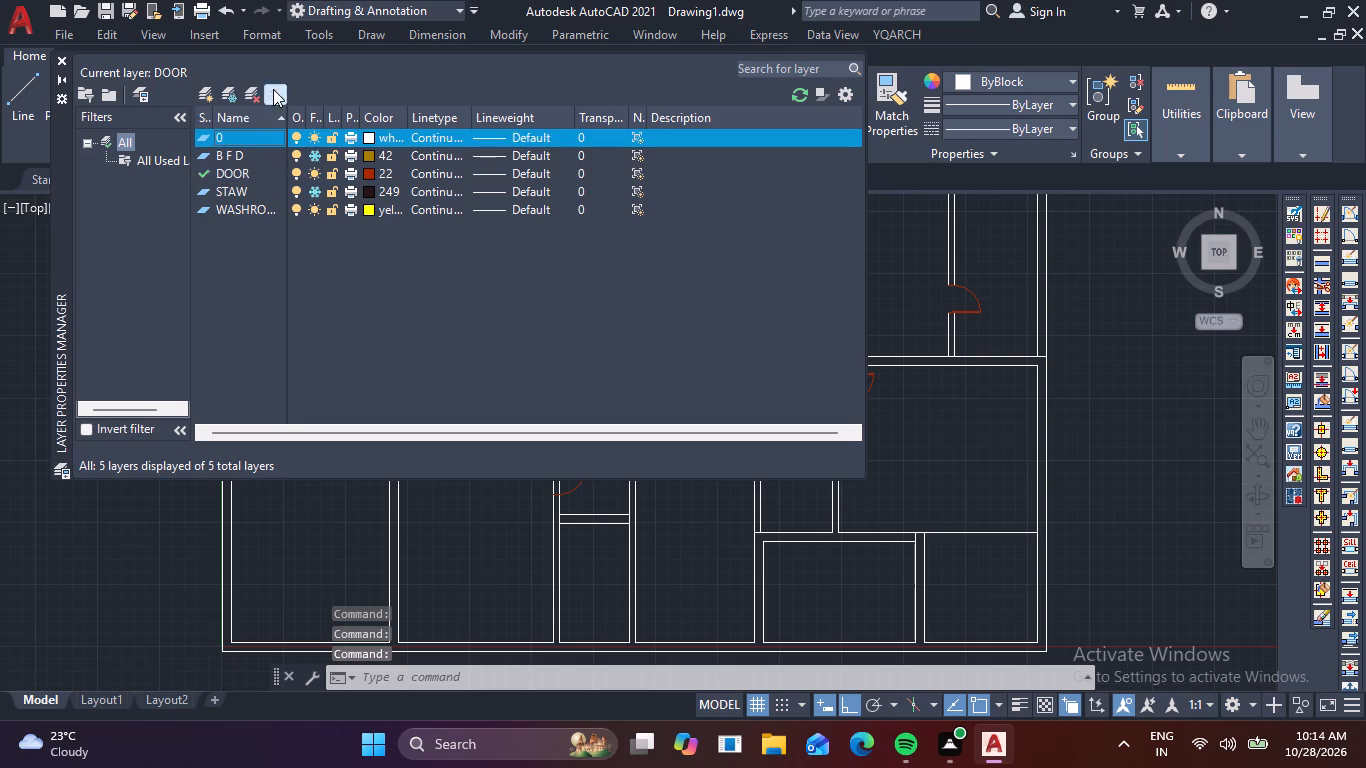
left_click(63, 59)
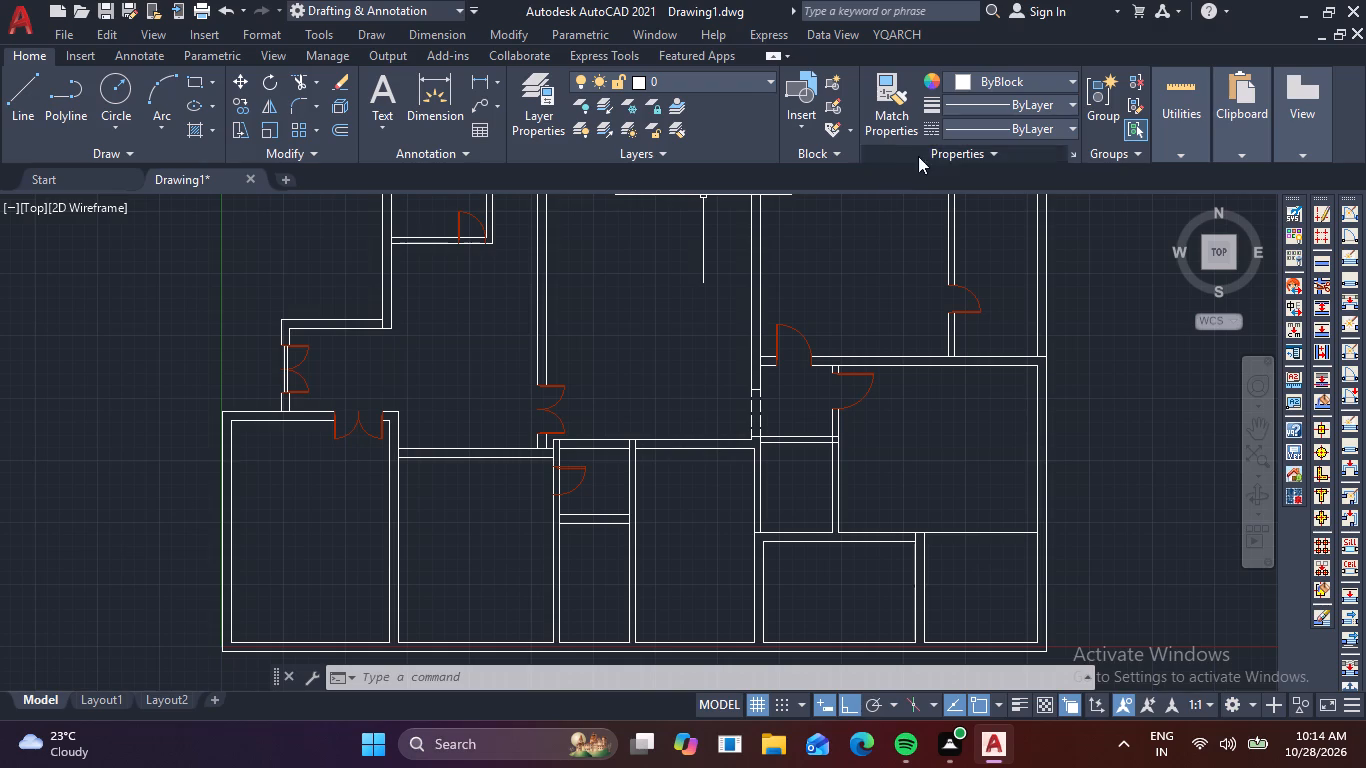
left_click(1077, 75)
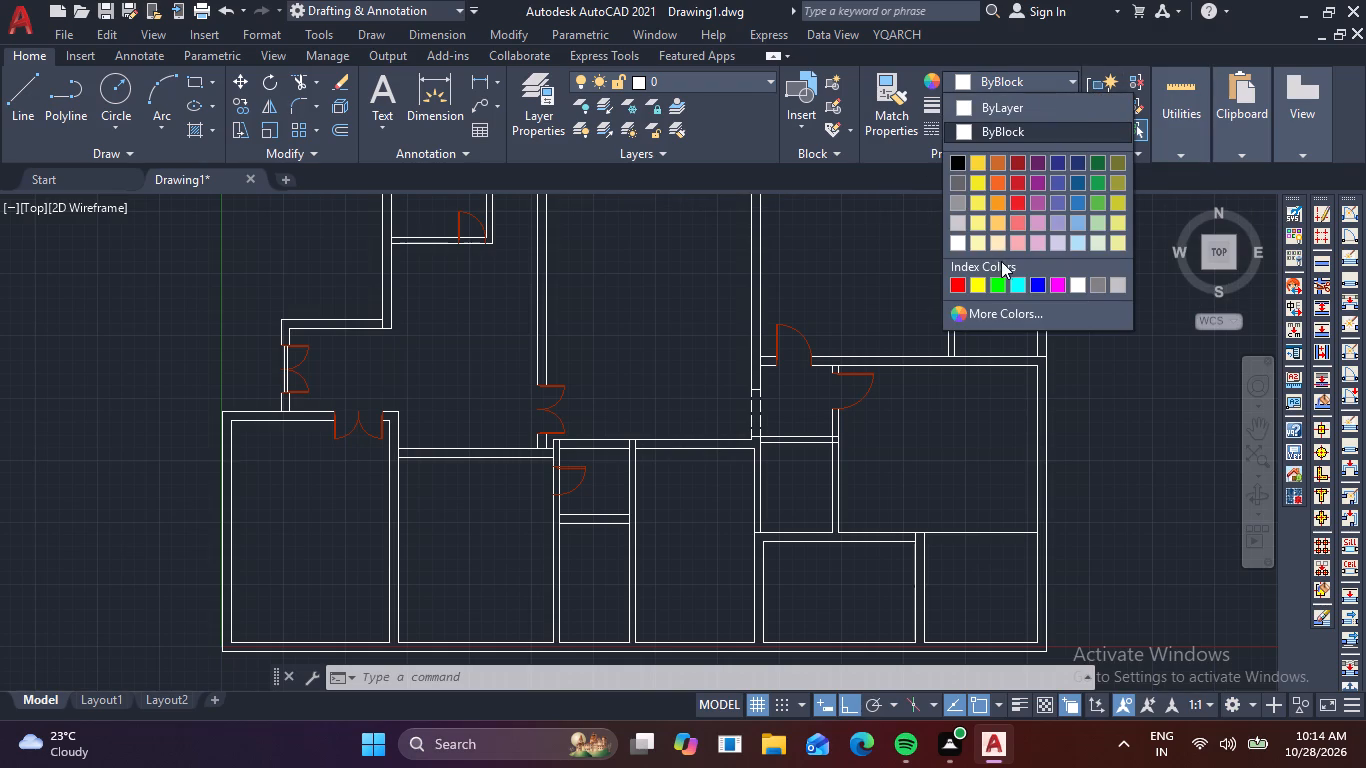
left_click(1013, 278)
Draw a line 2' west from the west wall's outer face, level with the inner north wall line, continuing south to the south-west room's wall.
key("l")
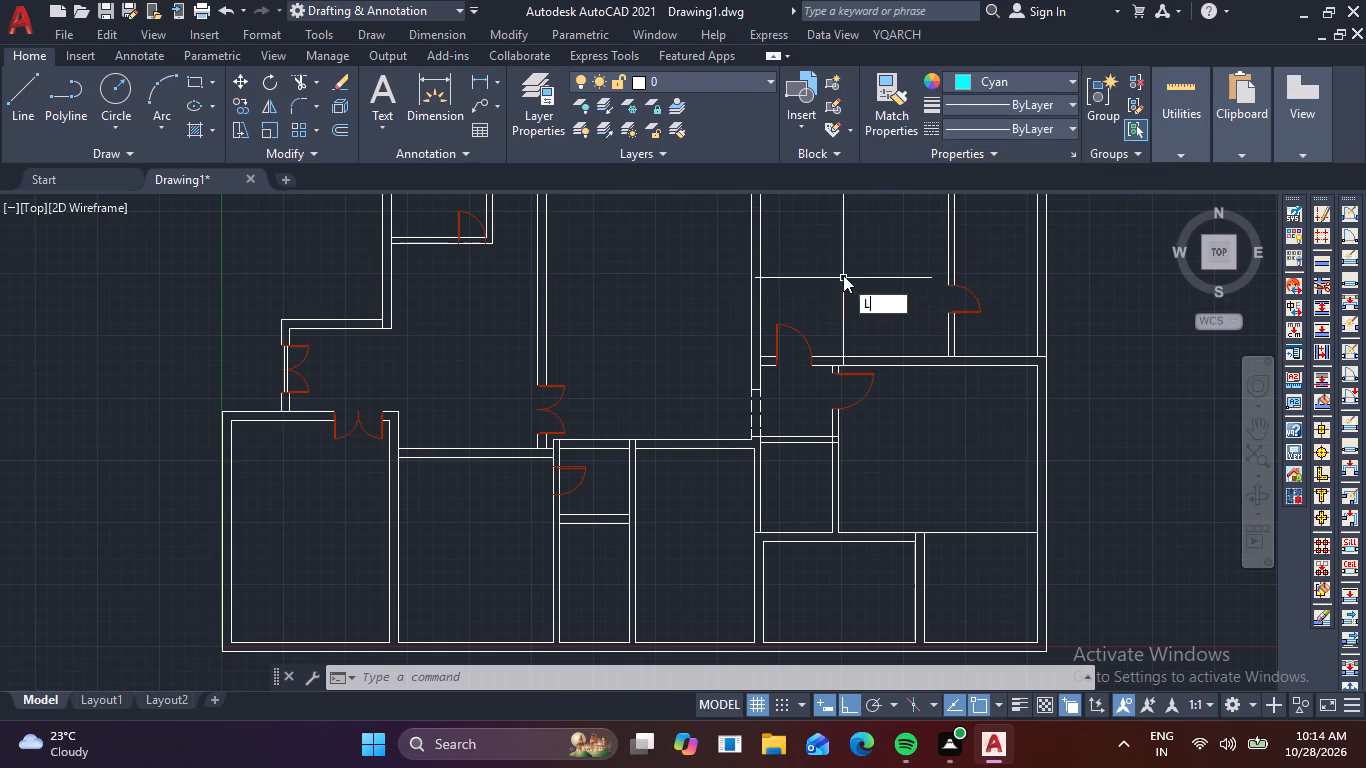
key("space")
scroll(244, 315, "up", 3)
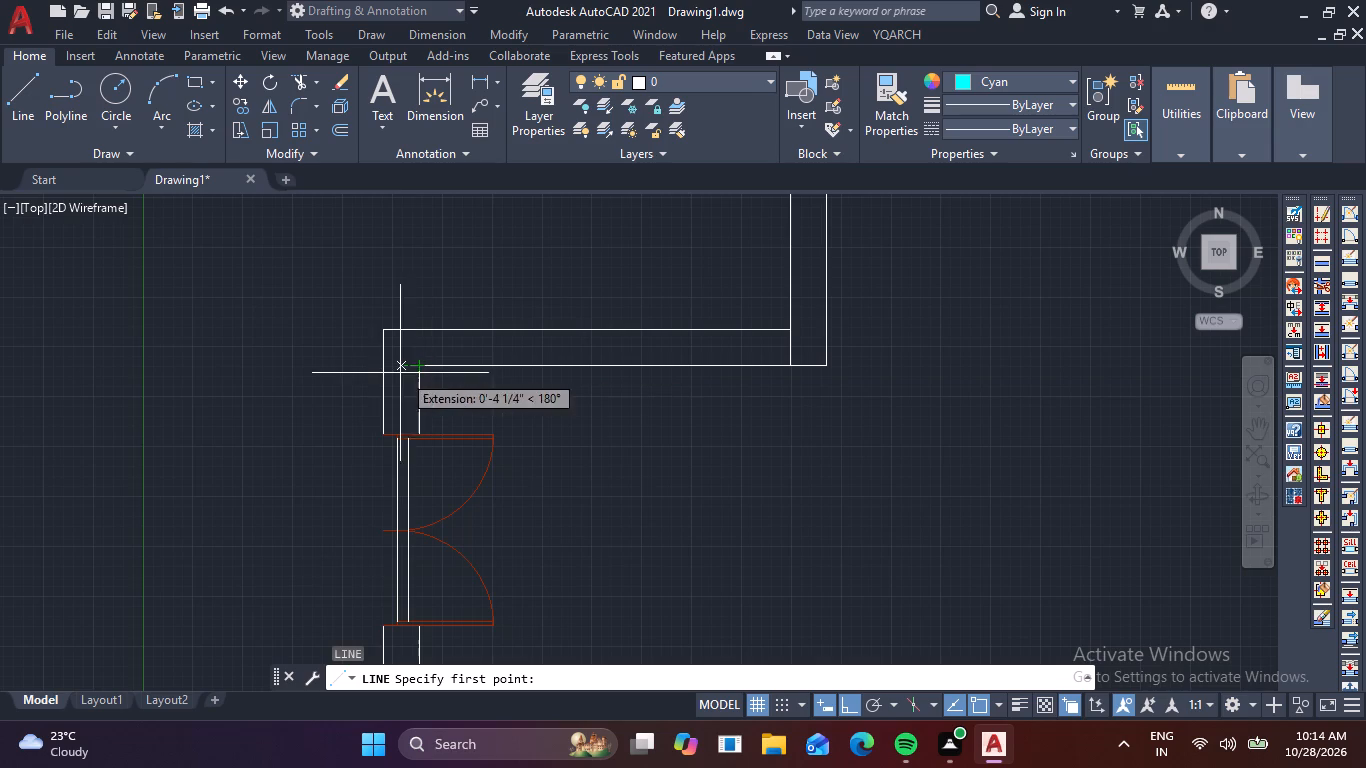
left_click(385, 366)
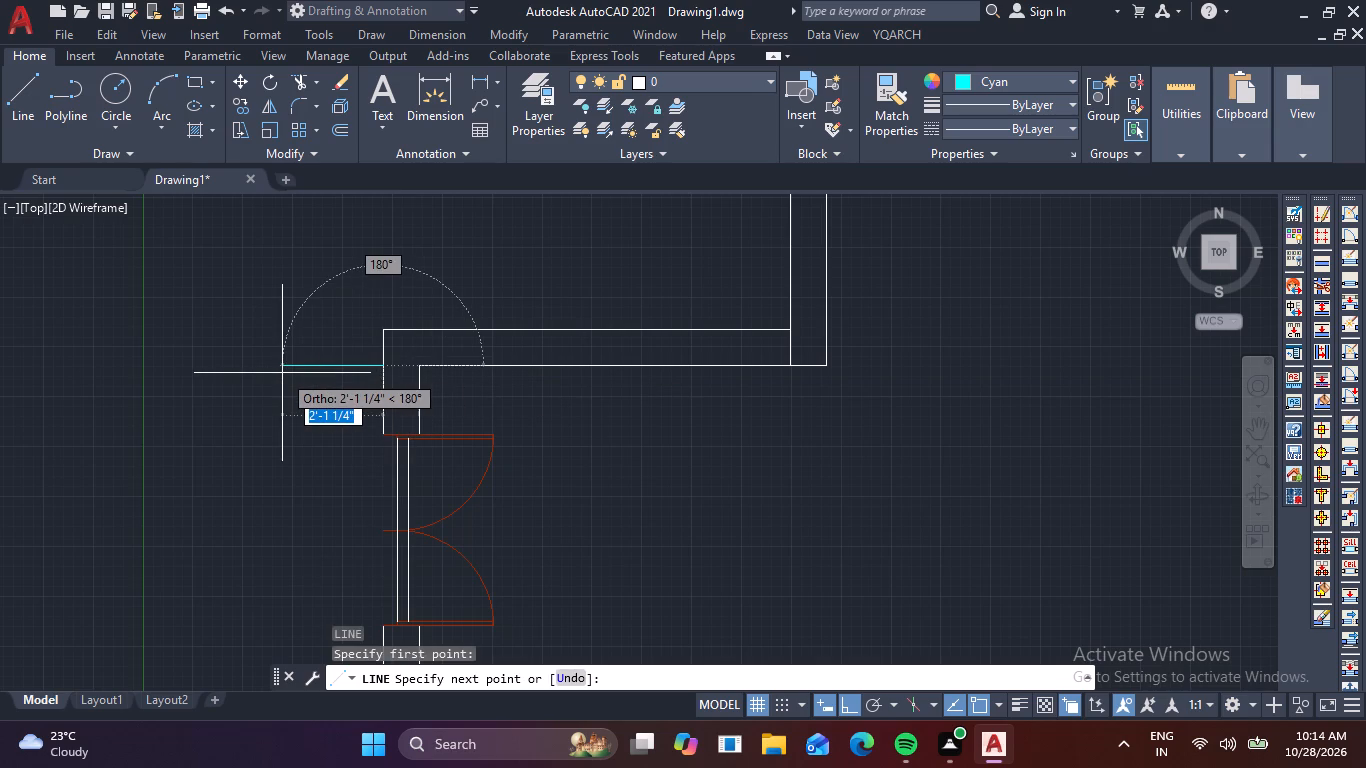
key("2")
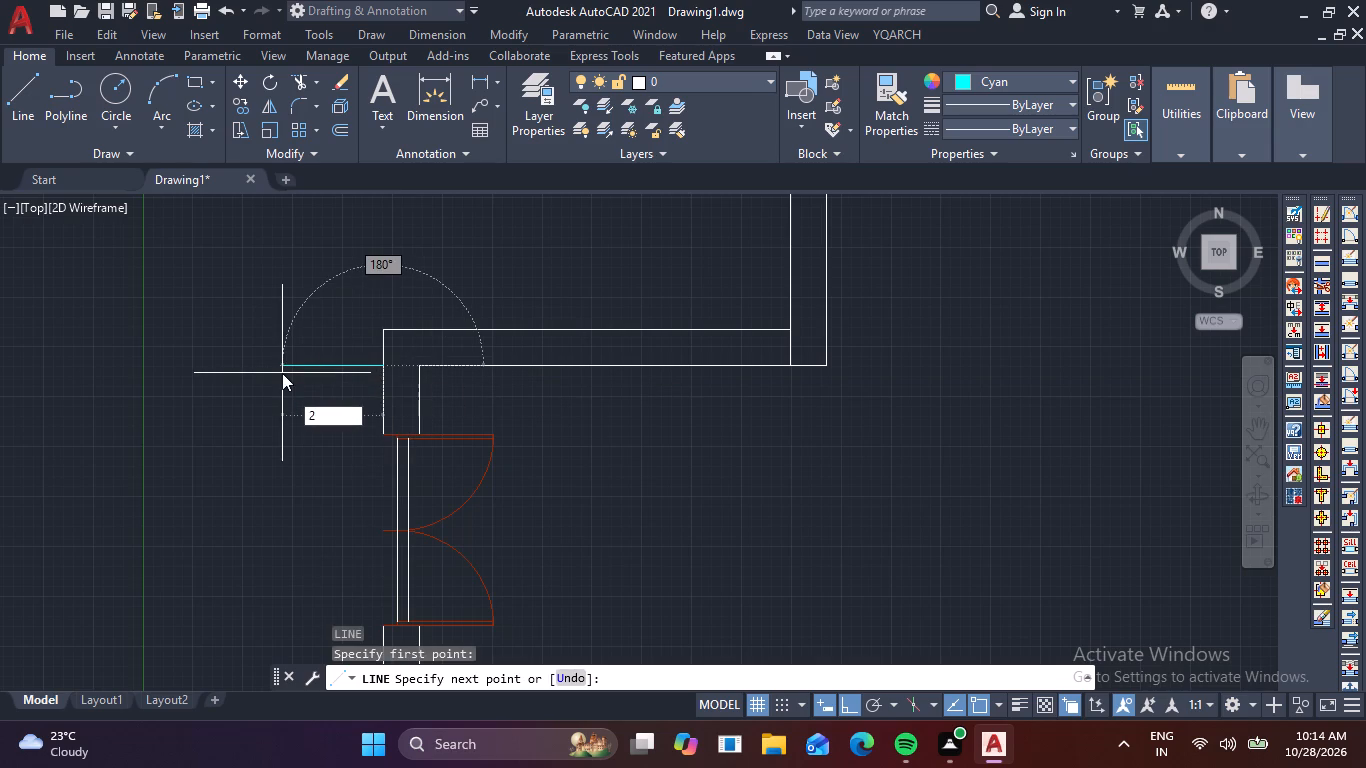
type("'")
key("space")
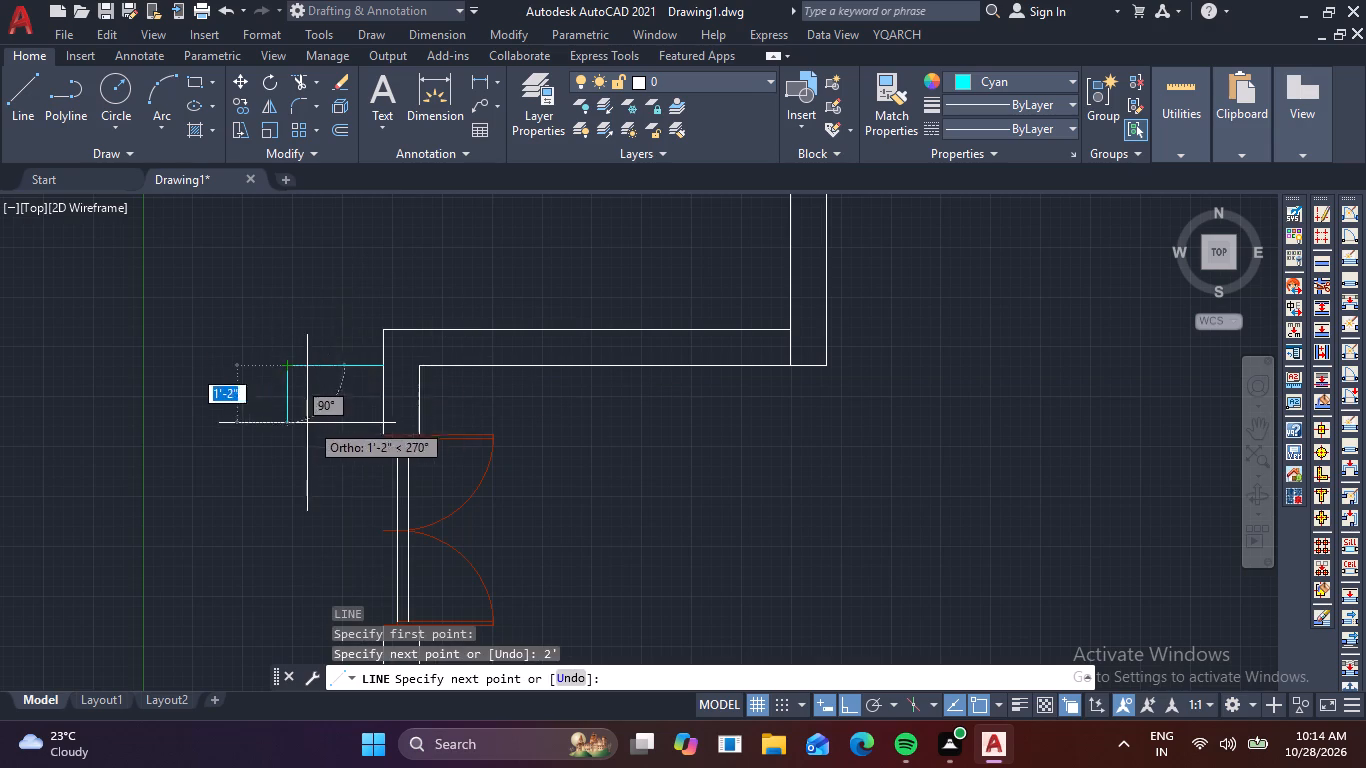
scroll(291, 435, "down", 2)
middle_click_drag(291, 476, 276, 398)
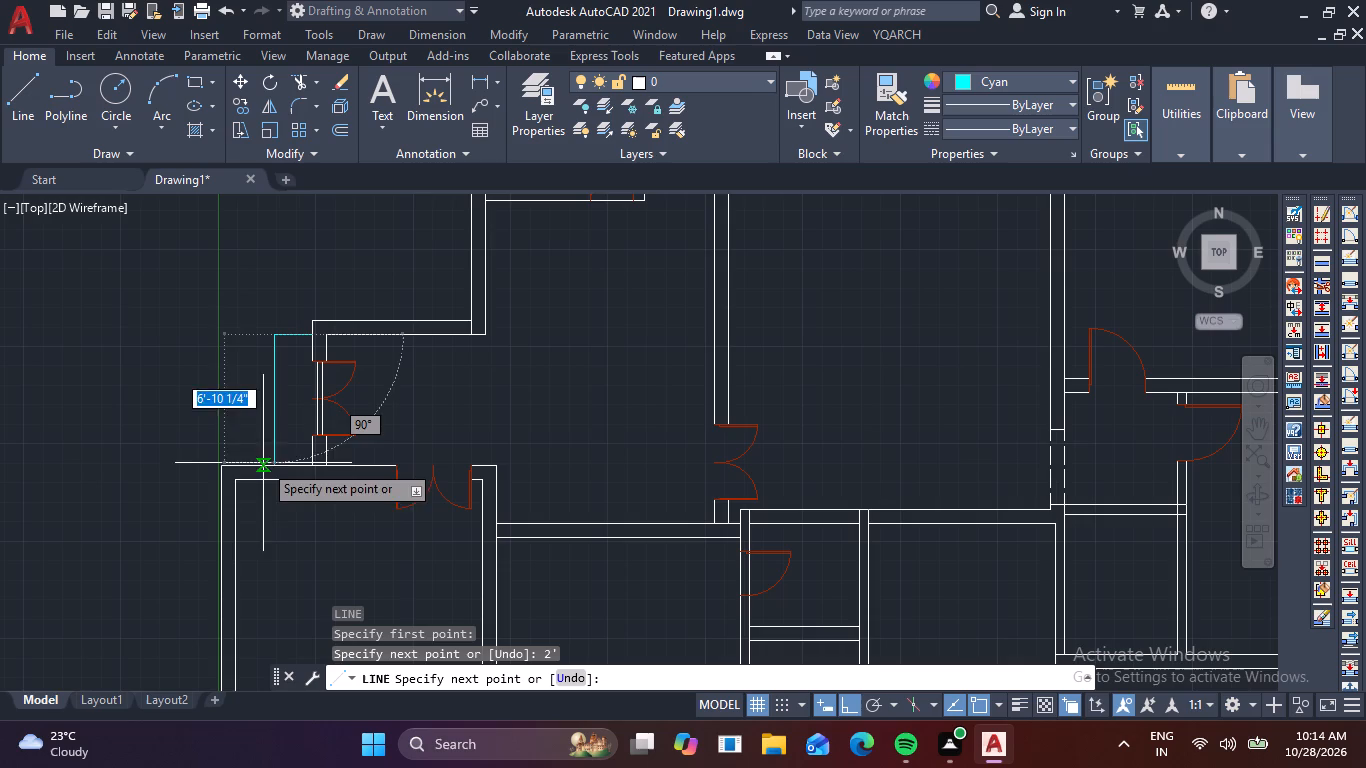
left_click(270, 466)
key("Escape")
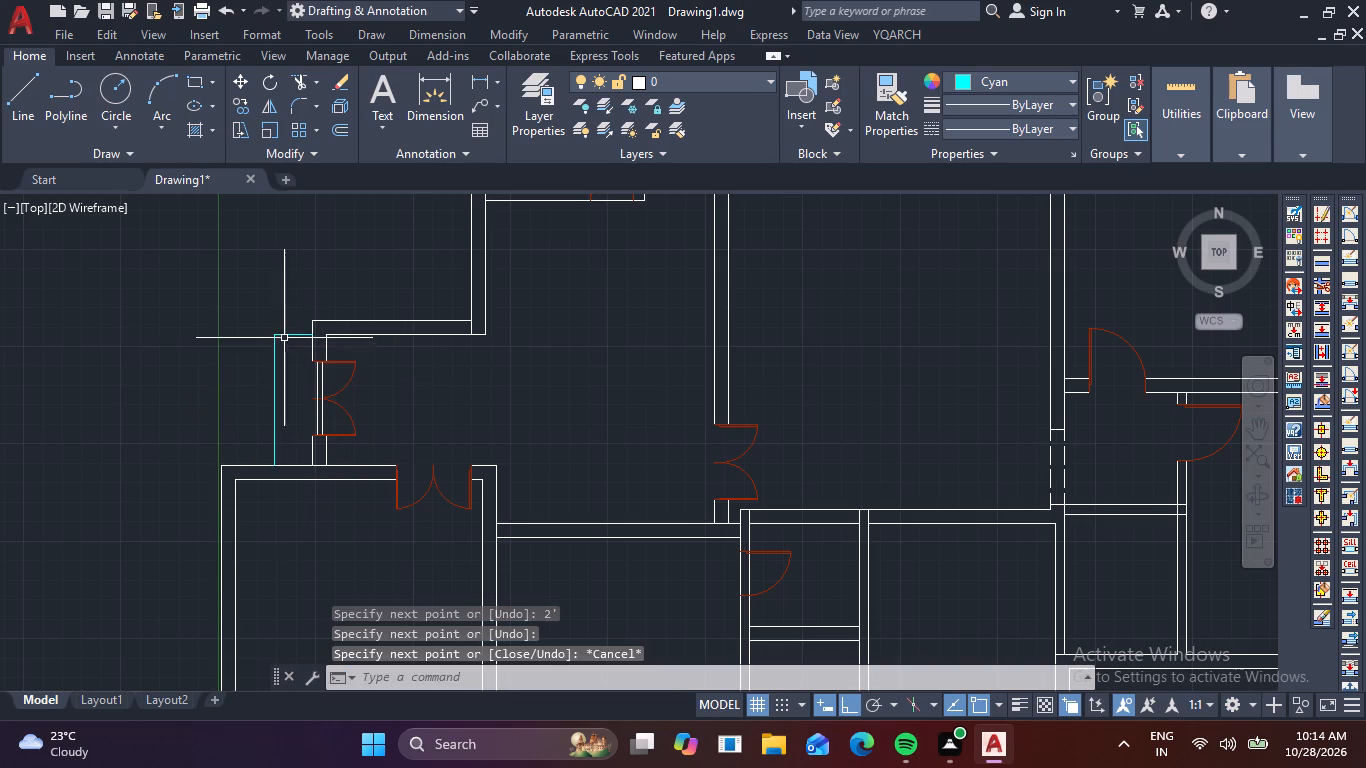
Offset both new cyan lines 9" outward, the horizontal one northward and the vertical one westward.
key("o")
key("space")
type("9")
key("space")
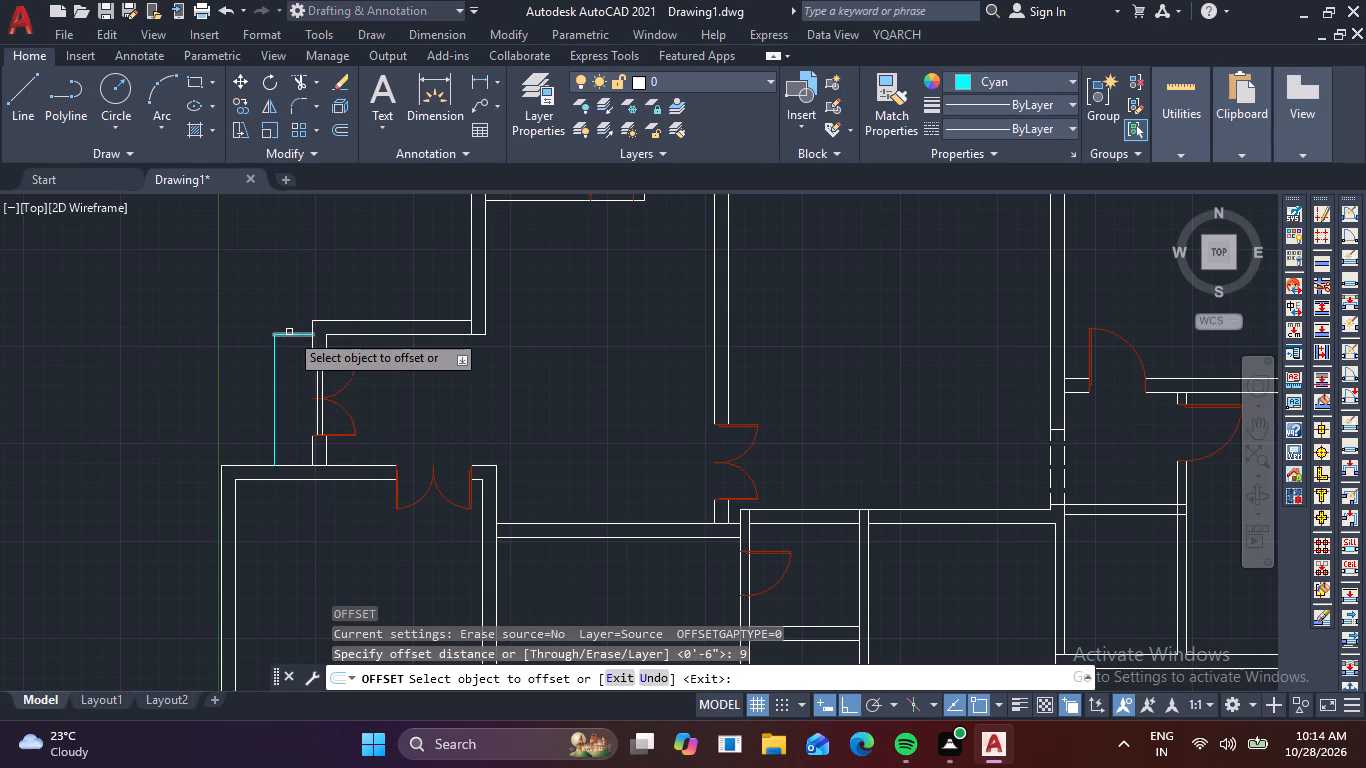
left_click(294, 335)
left_click(289, 312)
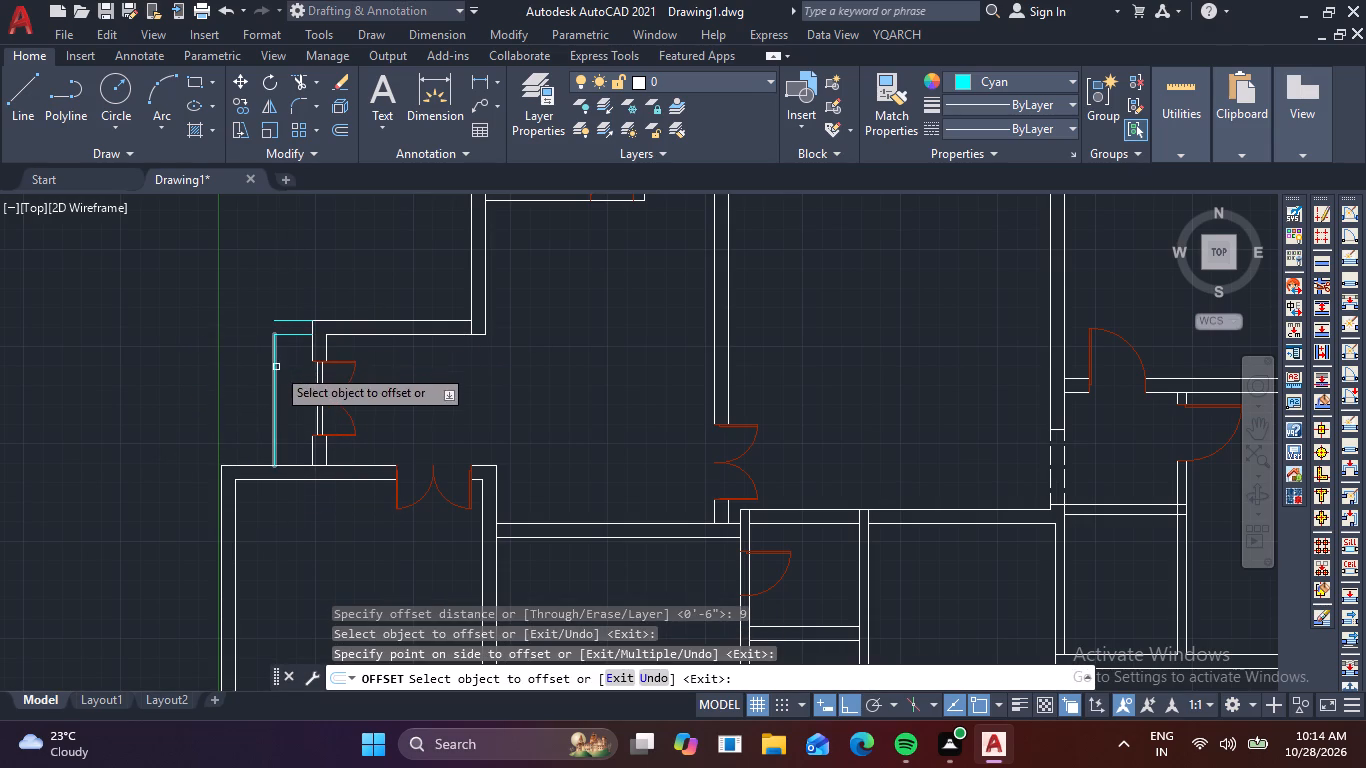
left_click(276, 368)
left_click(238, 373)
key("Escape")
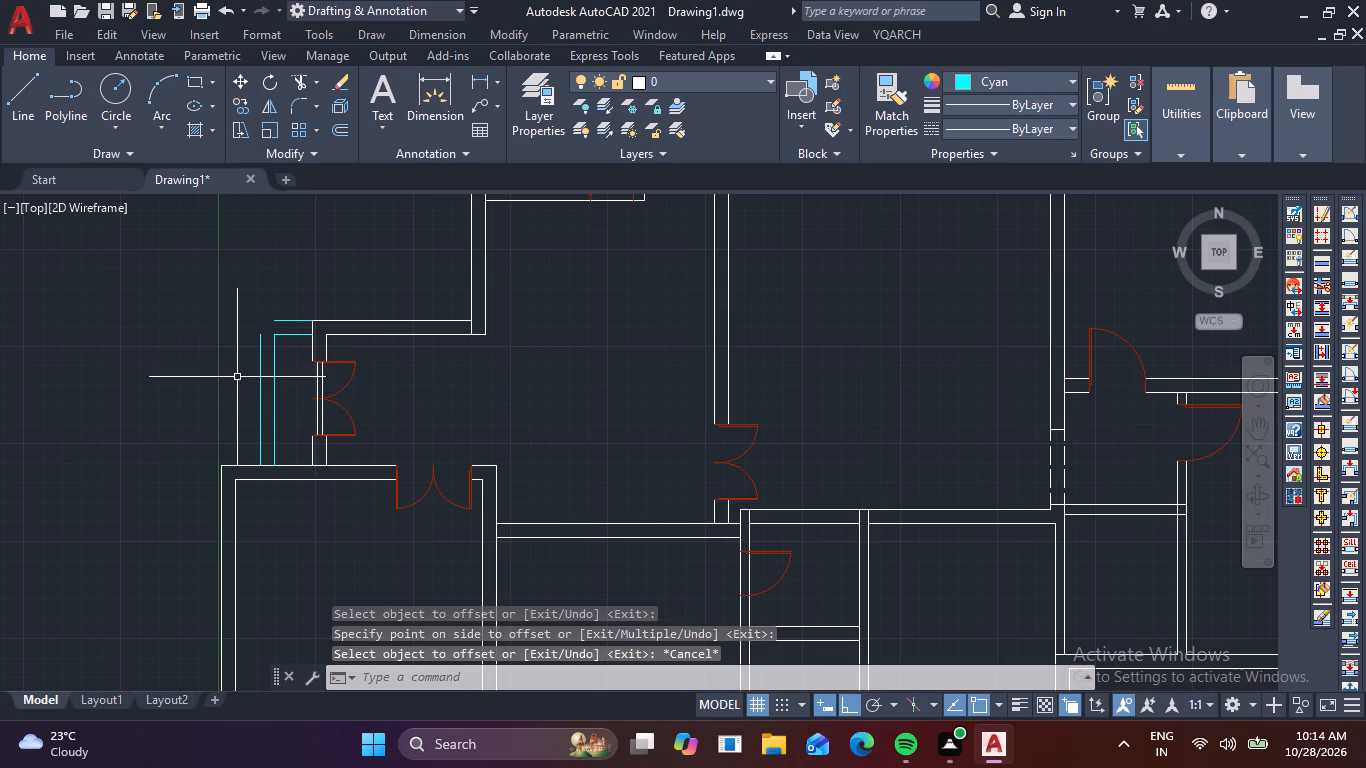
Fillet the two outer cyan lines with zero radius to close their north-west corner.
key("f")
key("space")
left_click(259, 358)
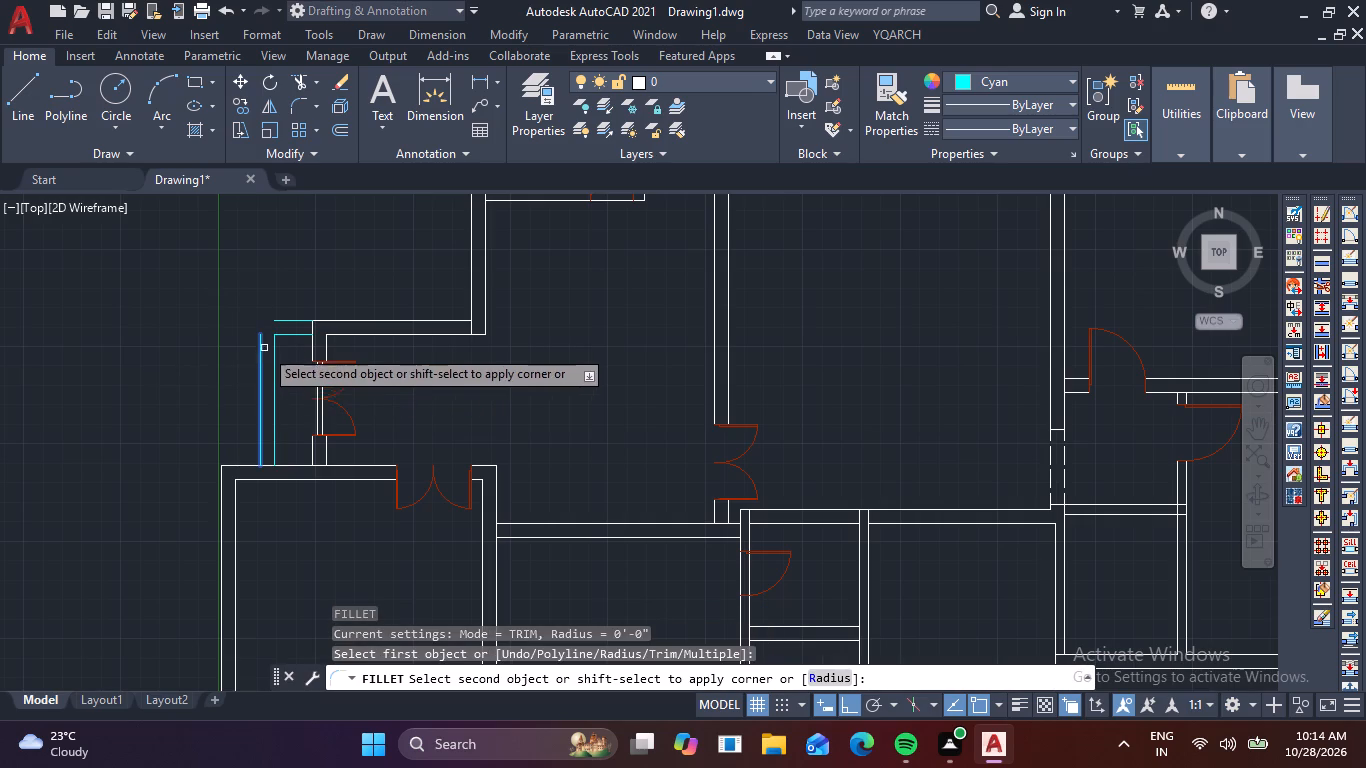
left_click(285, 323)
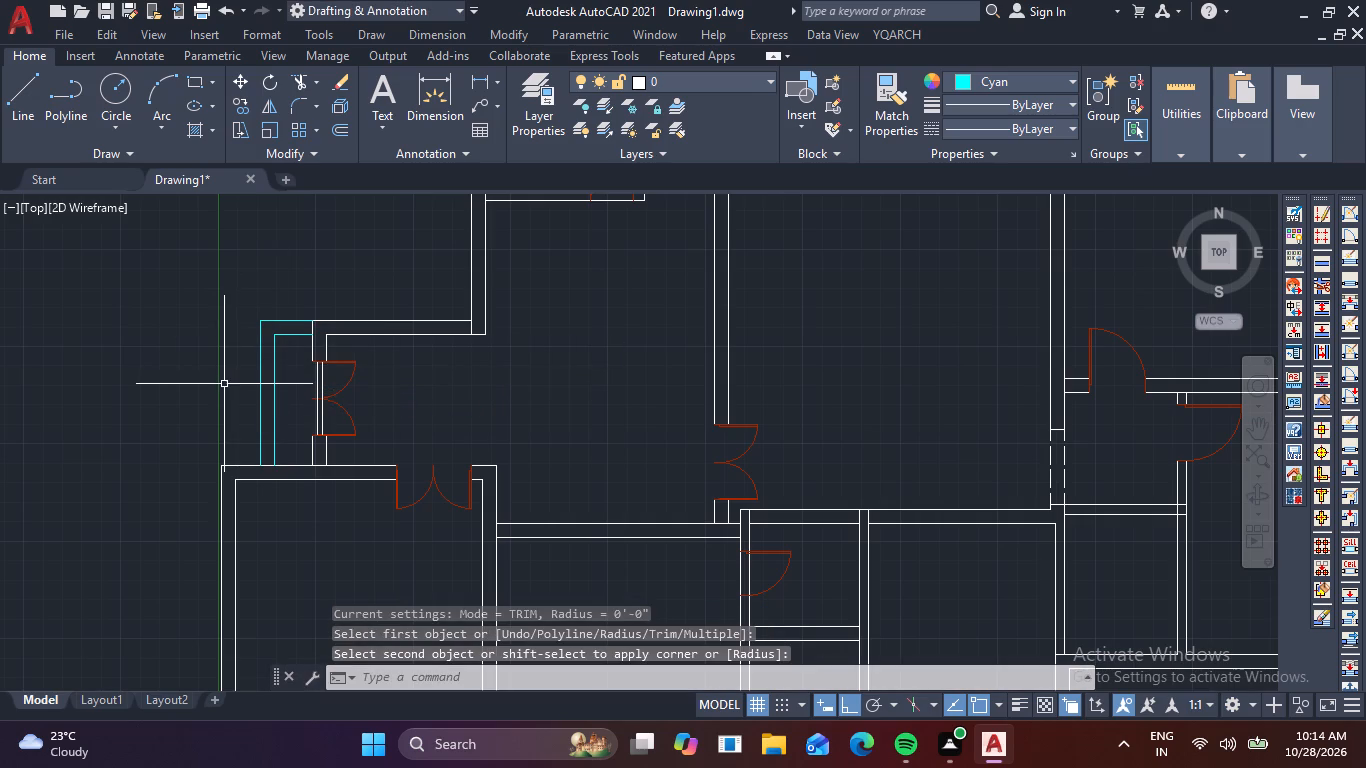
key("Escape")
key("Escape")
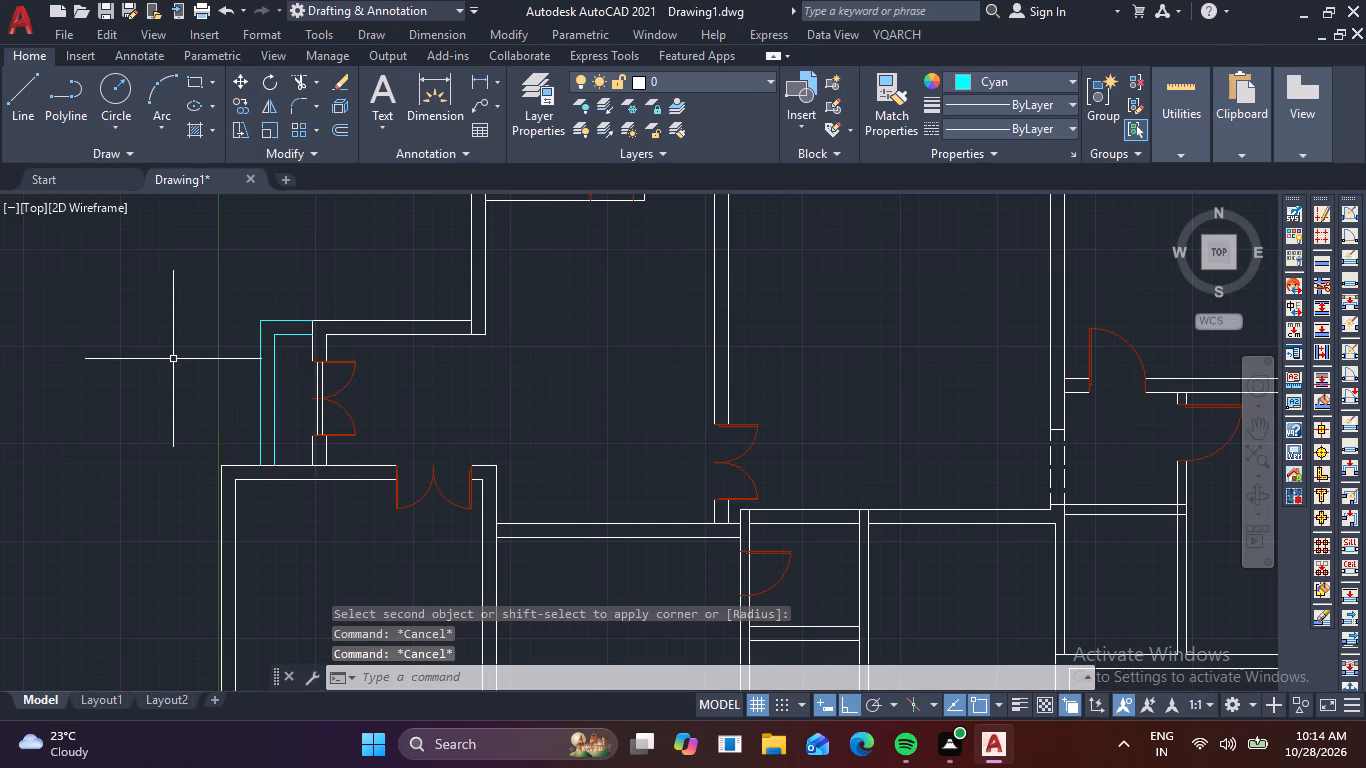
Draw a horizontal line from the outer south-east corner of the small north-west room east to the nearest vertical wall.
middle_click_drag(582, 328, 460, 445)
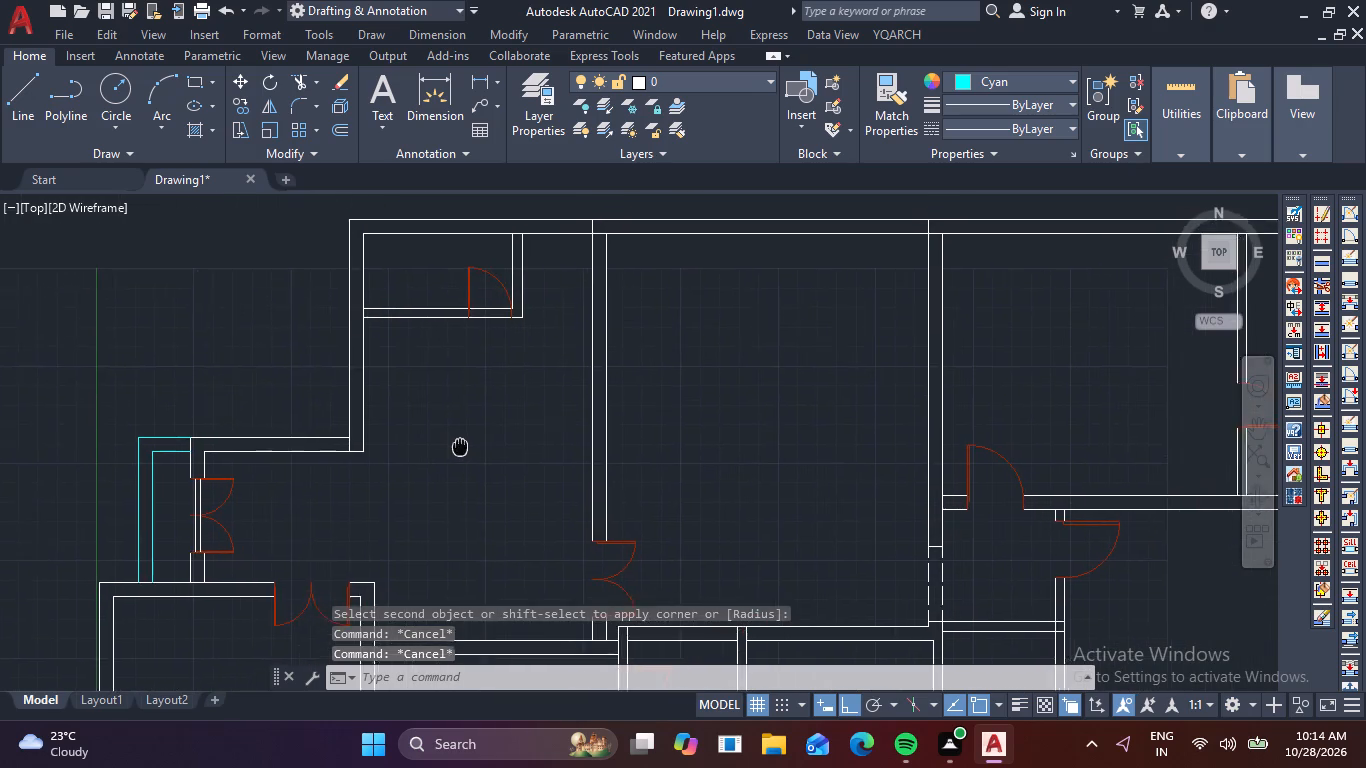
middle_click_drag(460, 445, 442, 461)
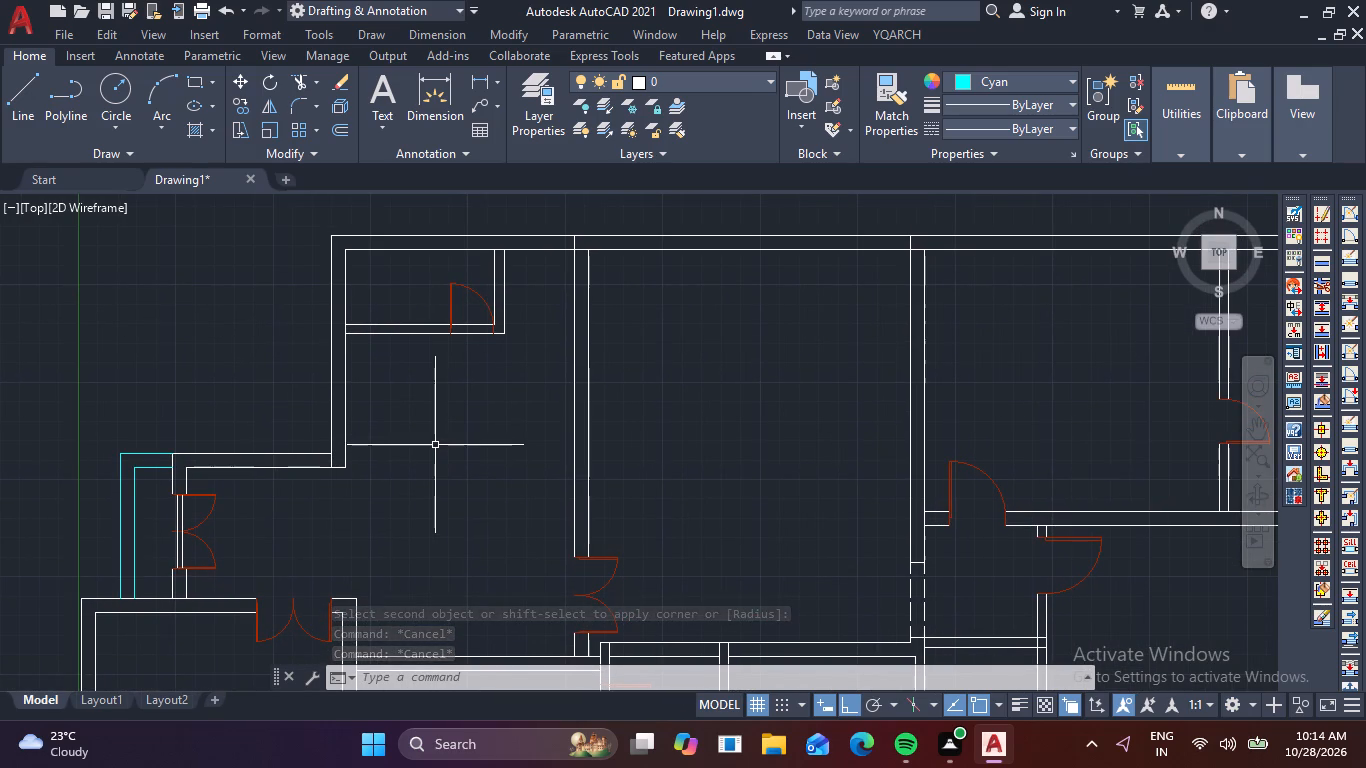
key("space")
key("Escape")
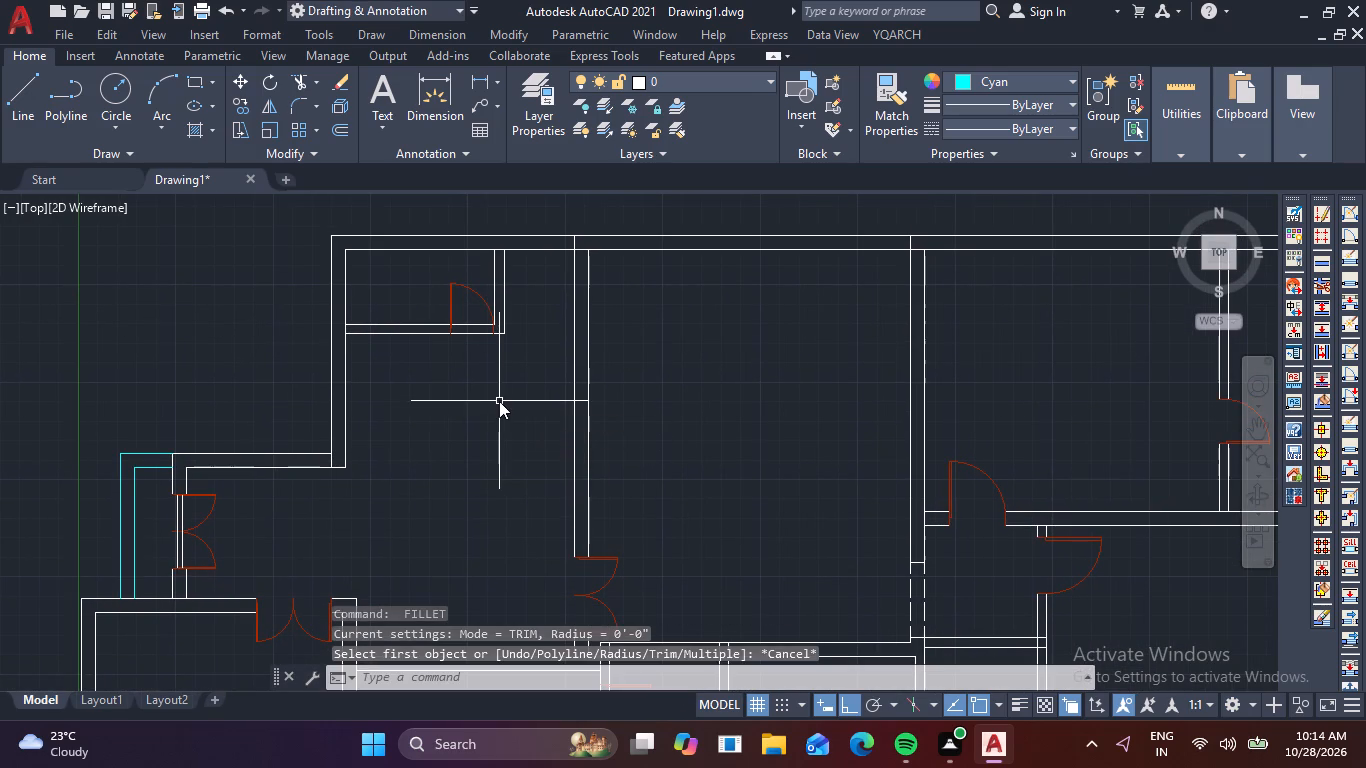
key("l")
key("space")
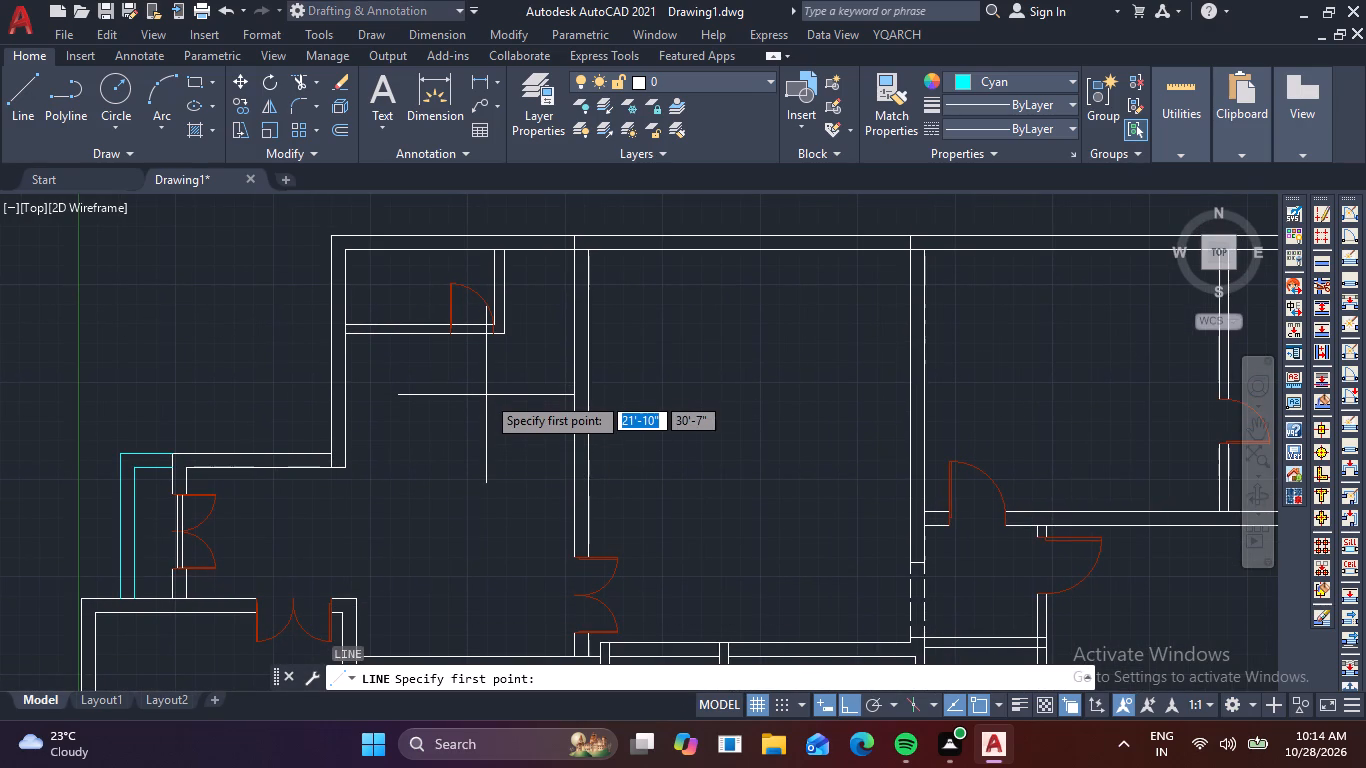
left_click(506, 339)
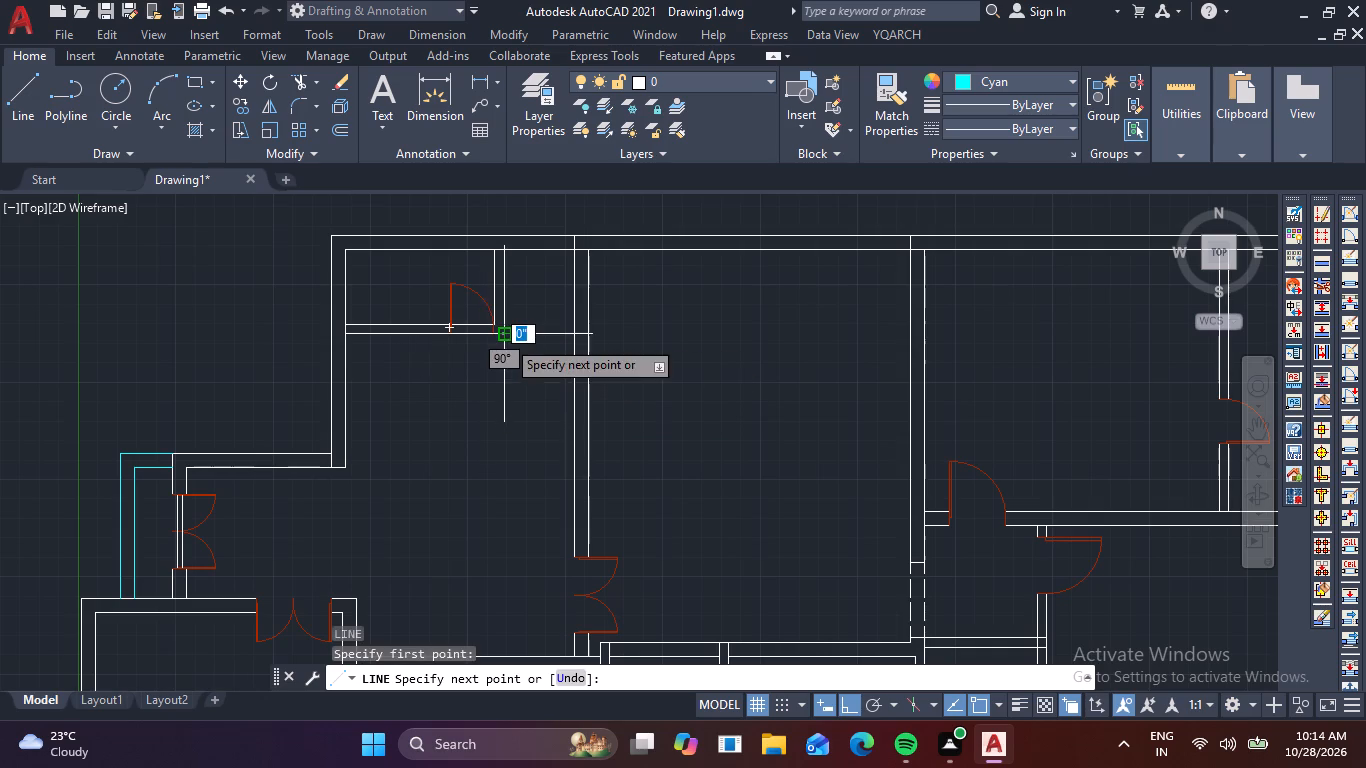
left_click(571, 336)
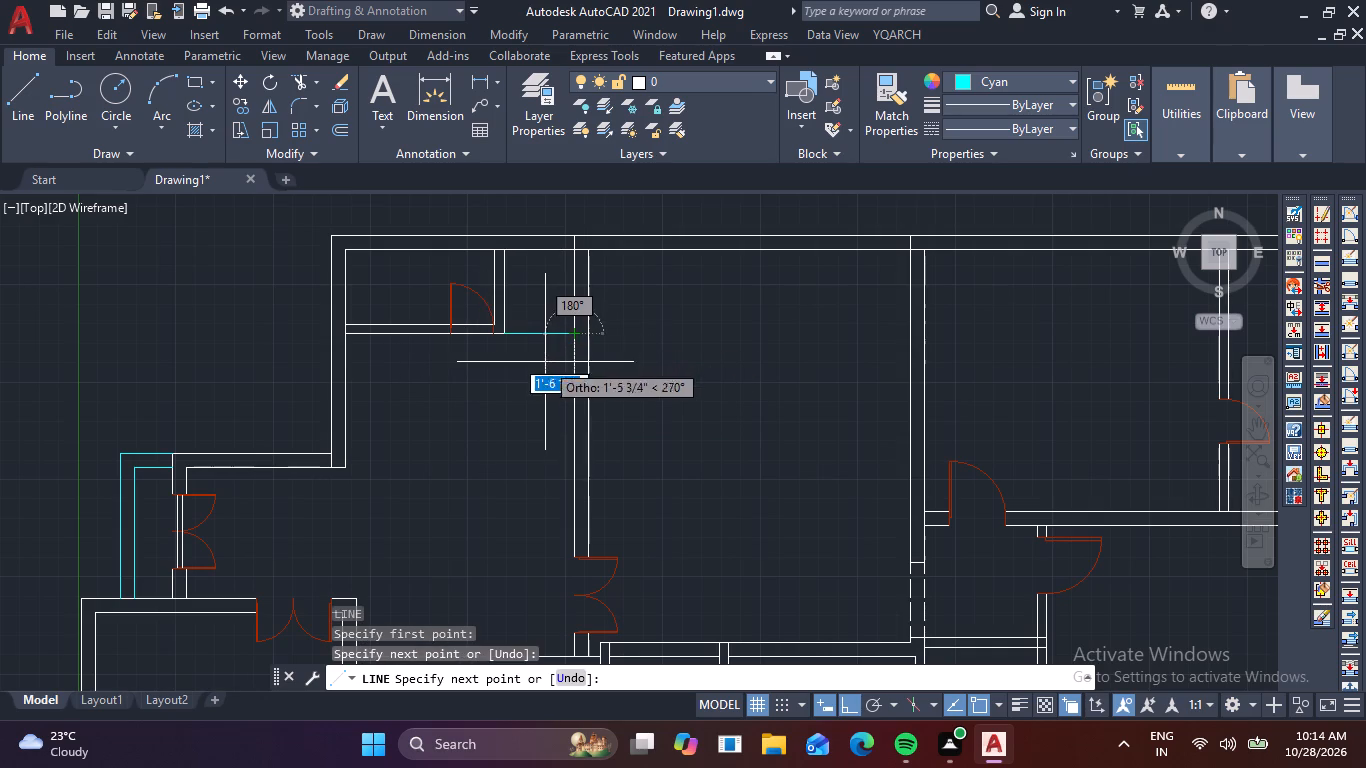
key("Escape")
Offset the cyan line east of the small north-west room southward eight times at 10" spacing to form stair treads.
type("O")
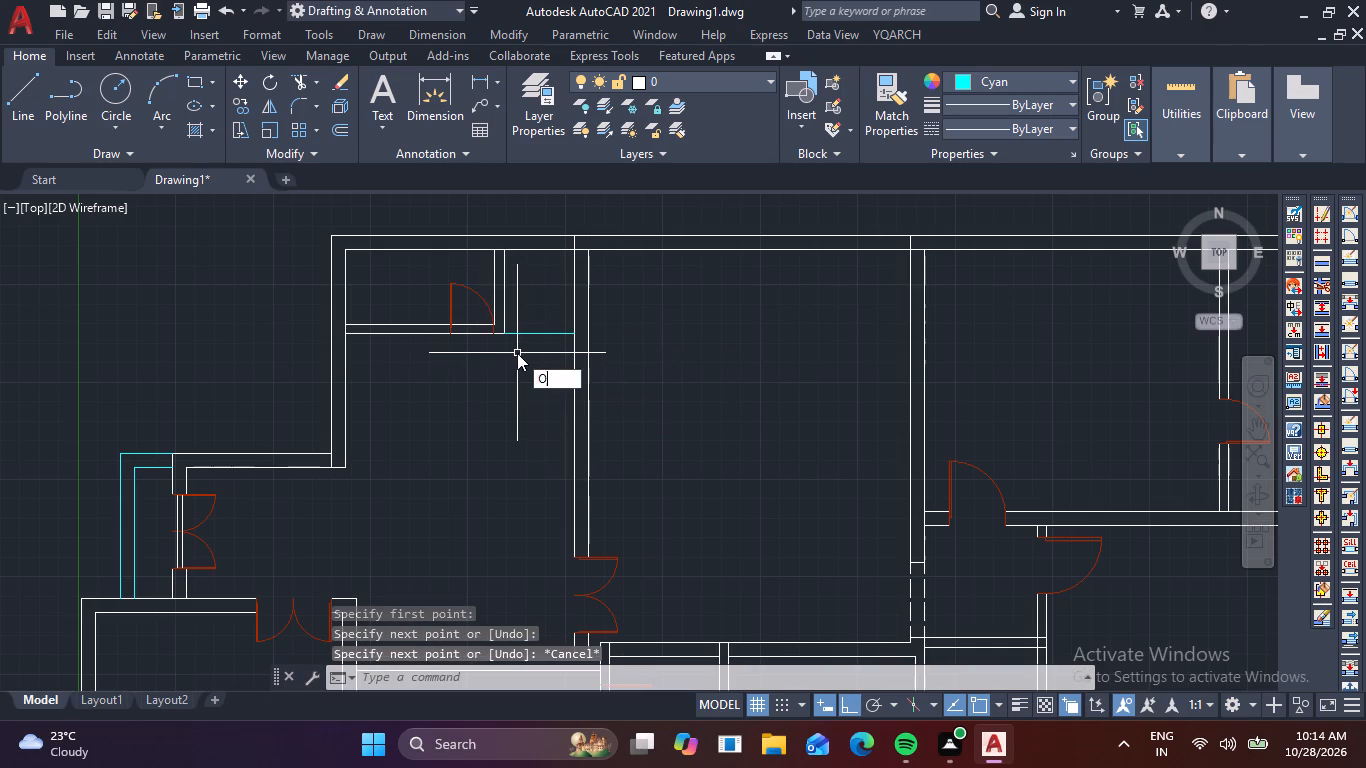
key("space")
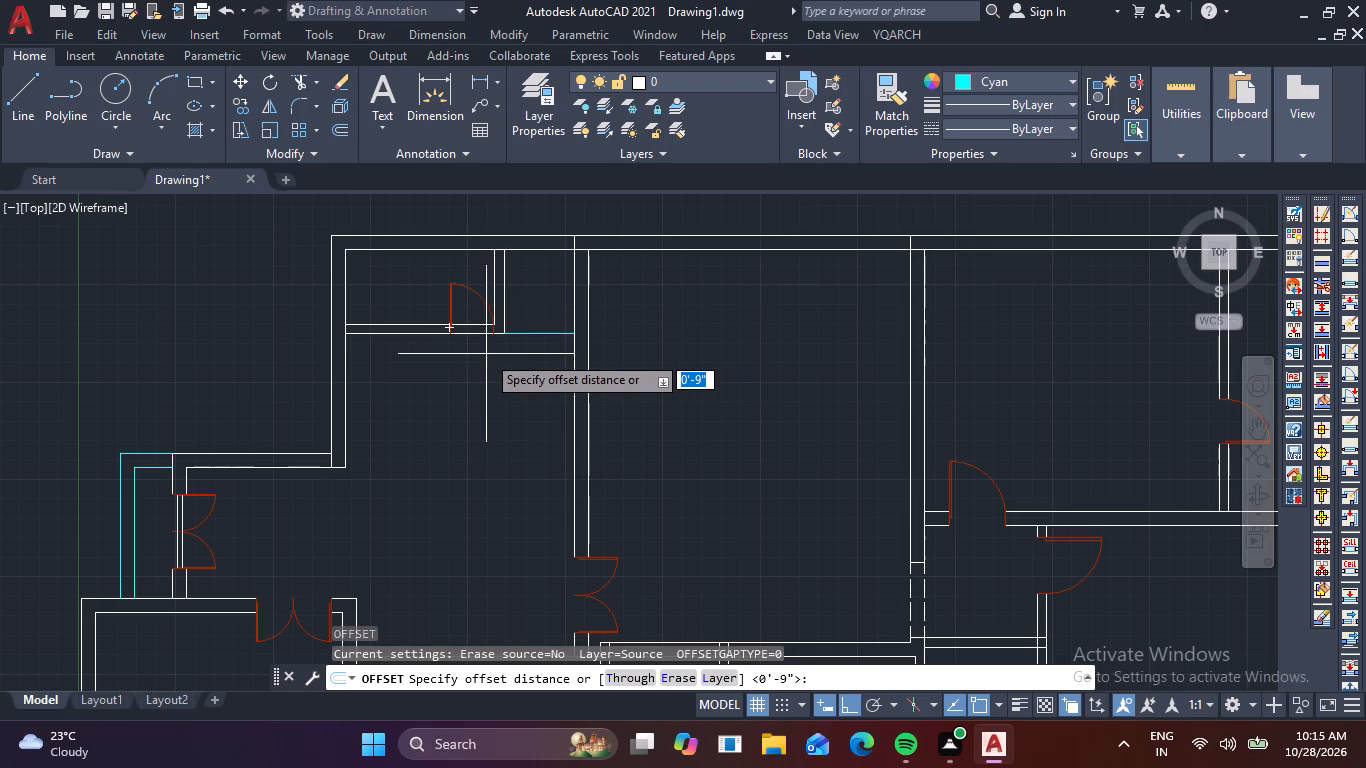
key("1")
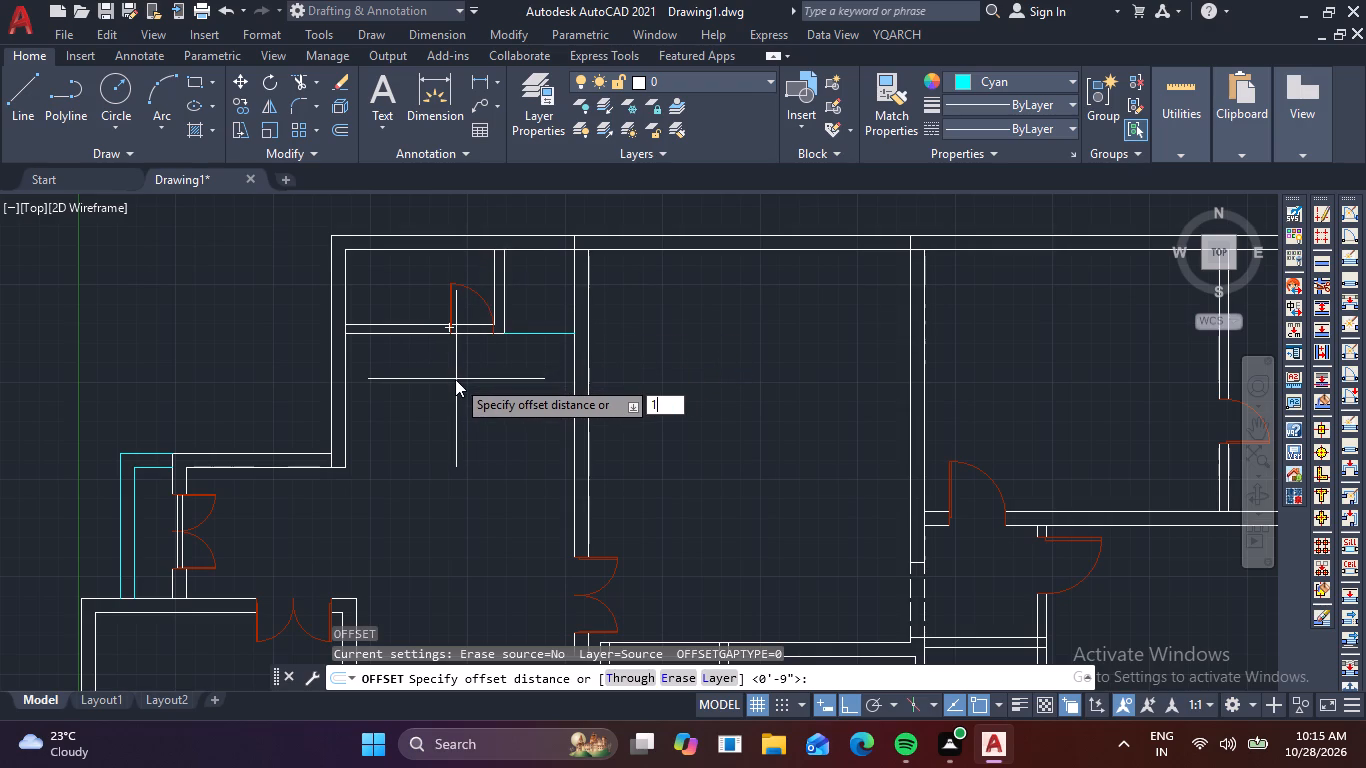
type("0")
key("space")
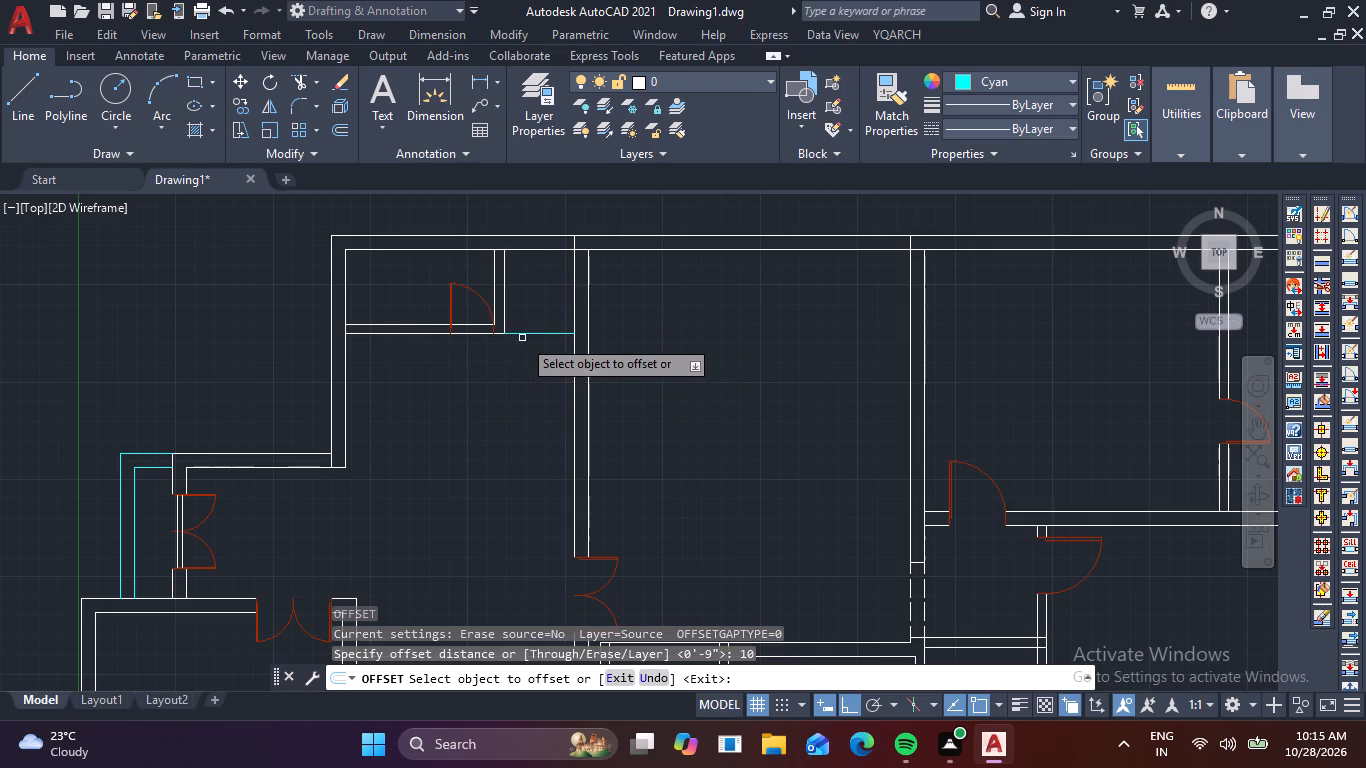
left_click(544, 335)
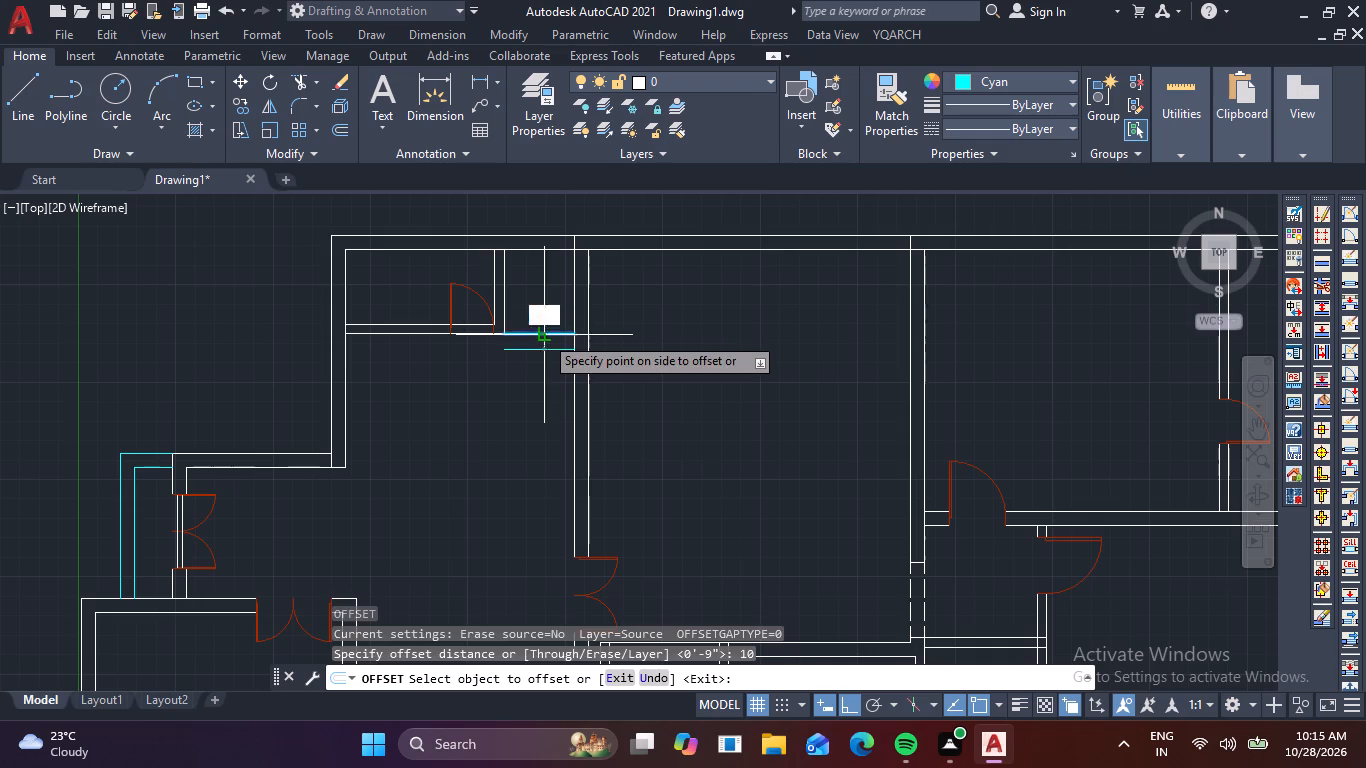
right_click(541, 381)
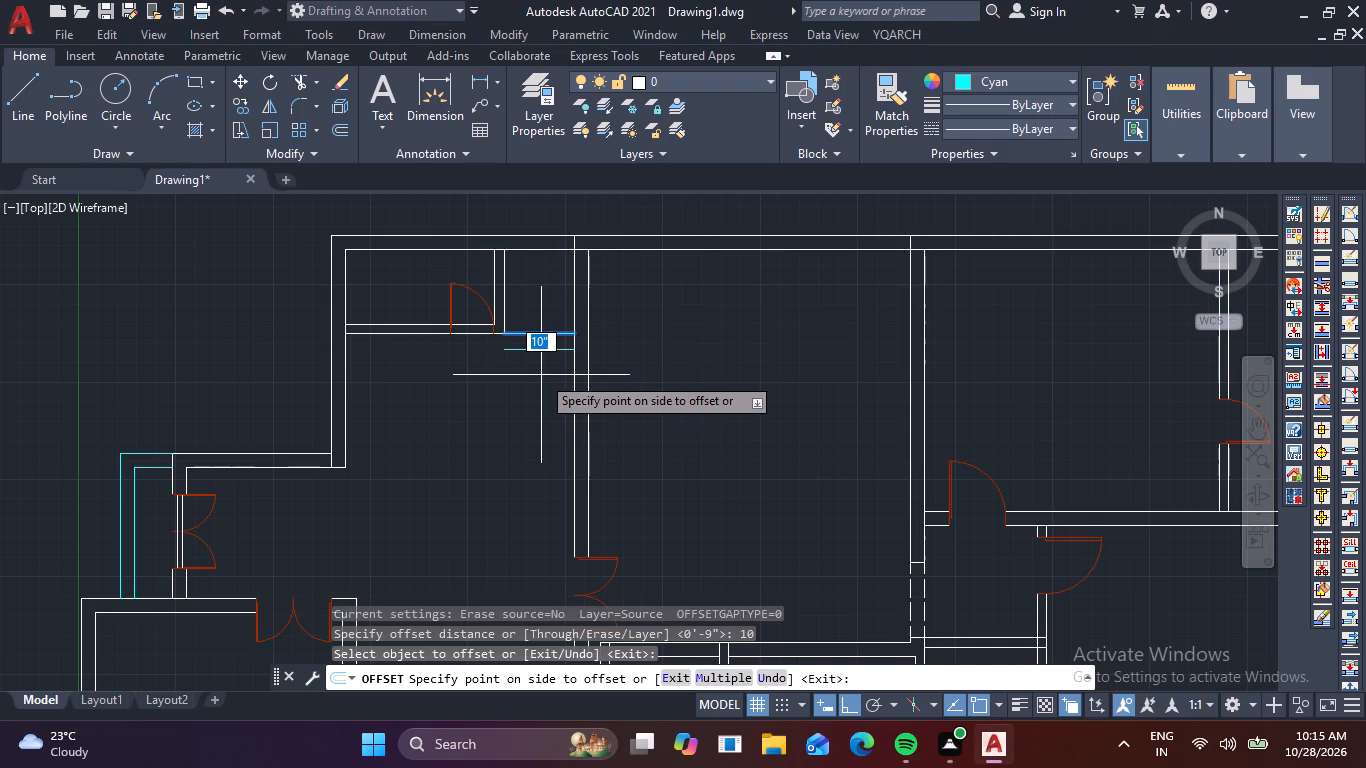
right_click(537, 376)
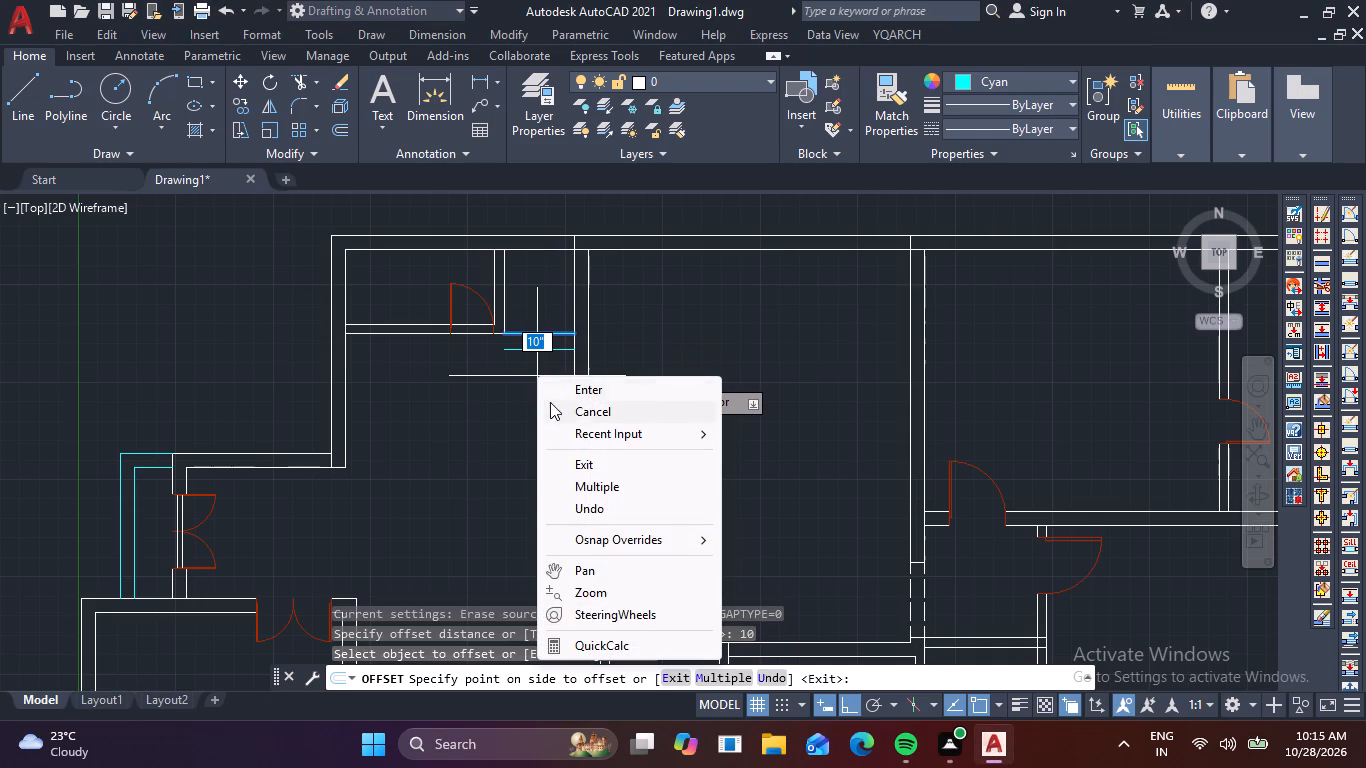
left_click(584, 478)
left_click(531, 470)
left_click(523, 482)
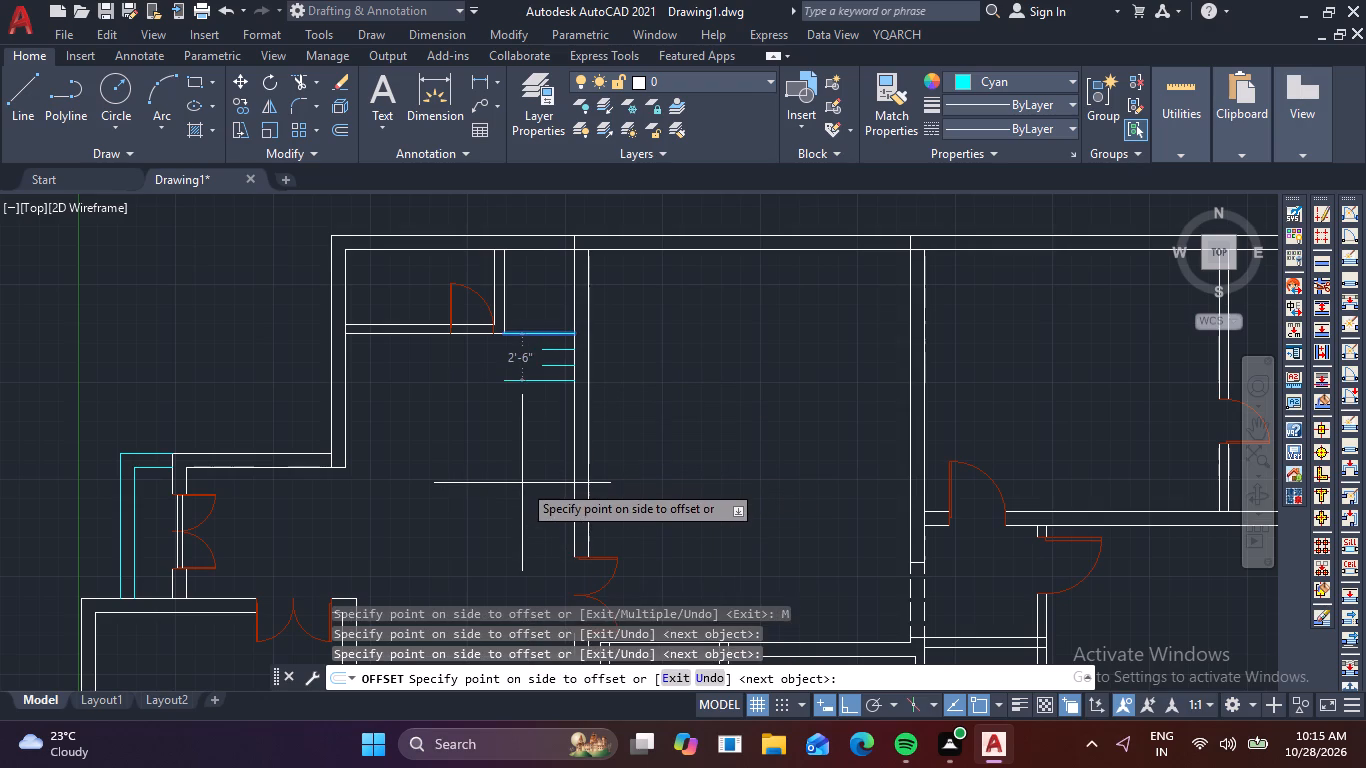
left_click(525, 483)
left_click(527, 481)
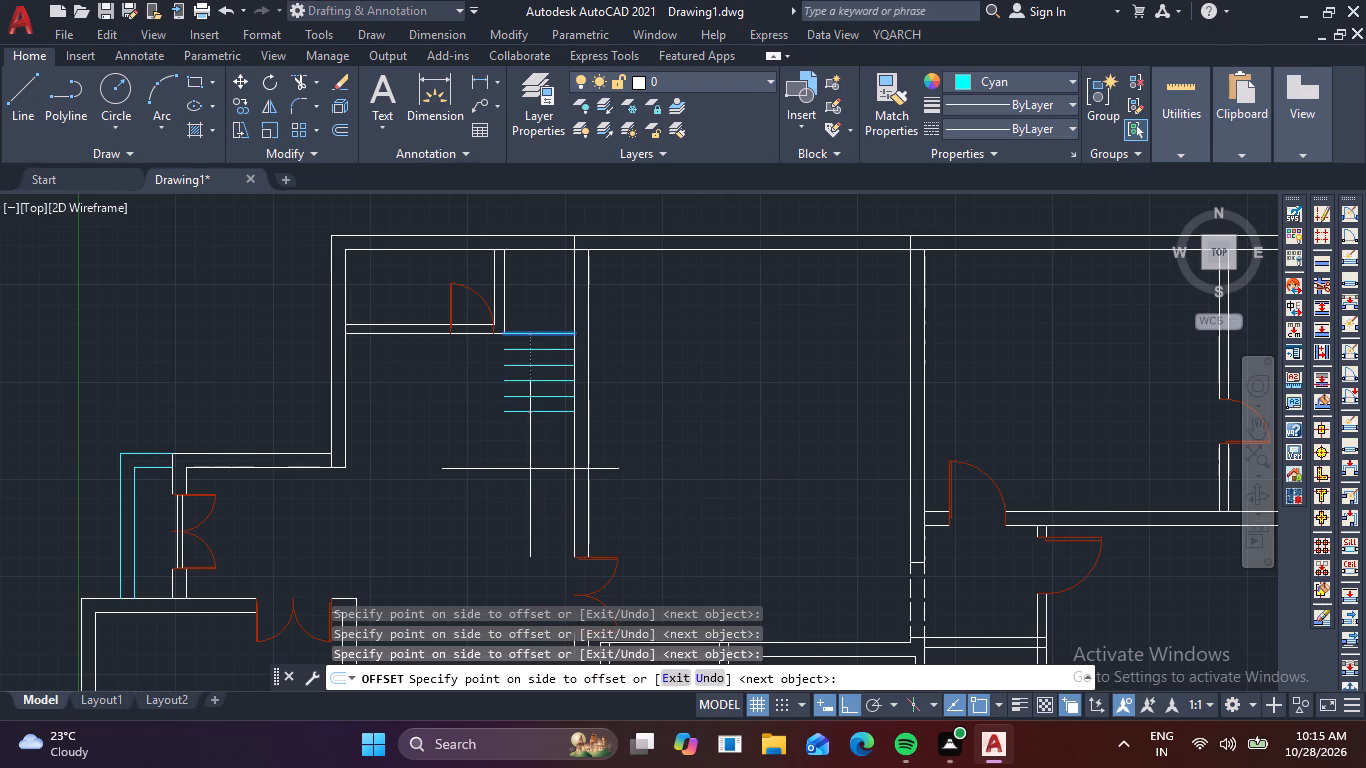
left_click(530, 469)
left_click(530, 469)
double_click(528, 467)
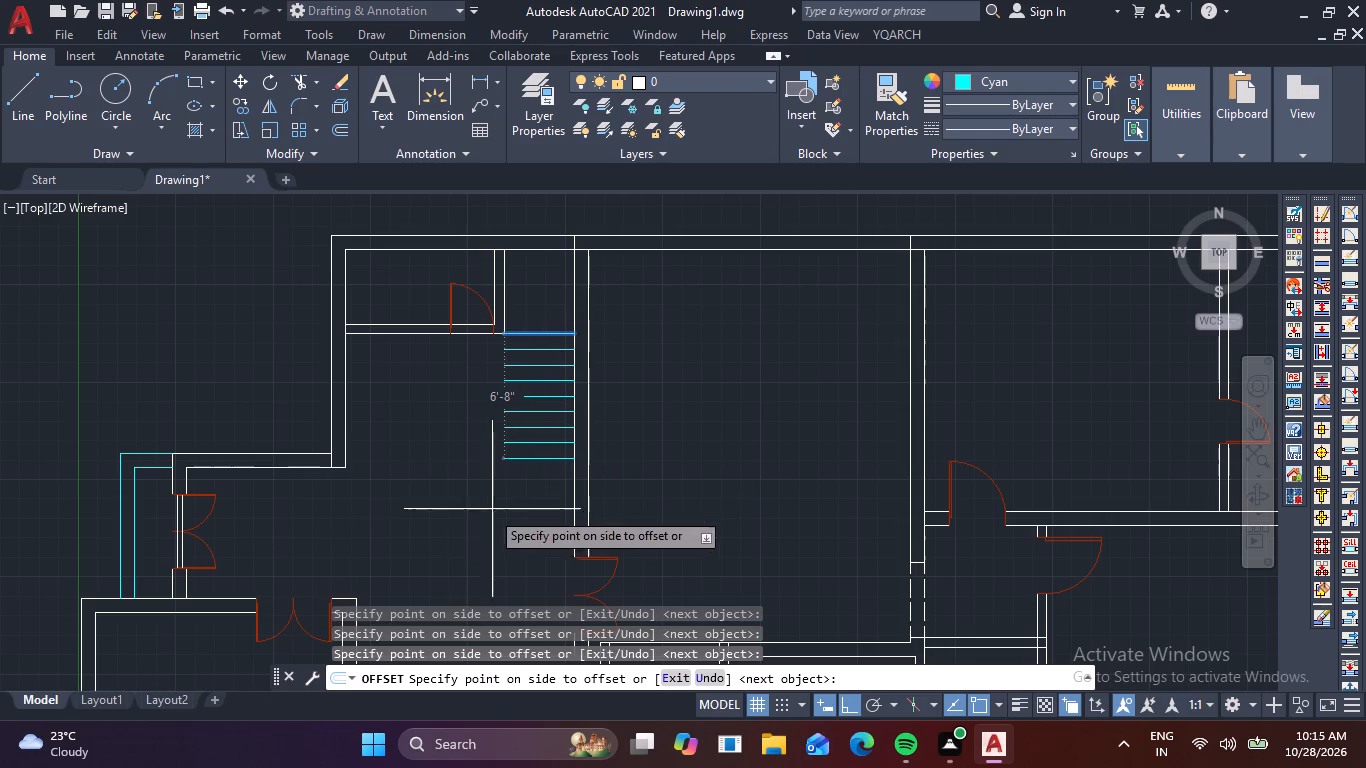
left_click(499, 506)
key("Escape")
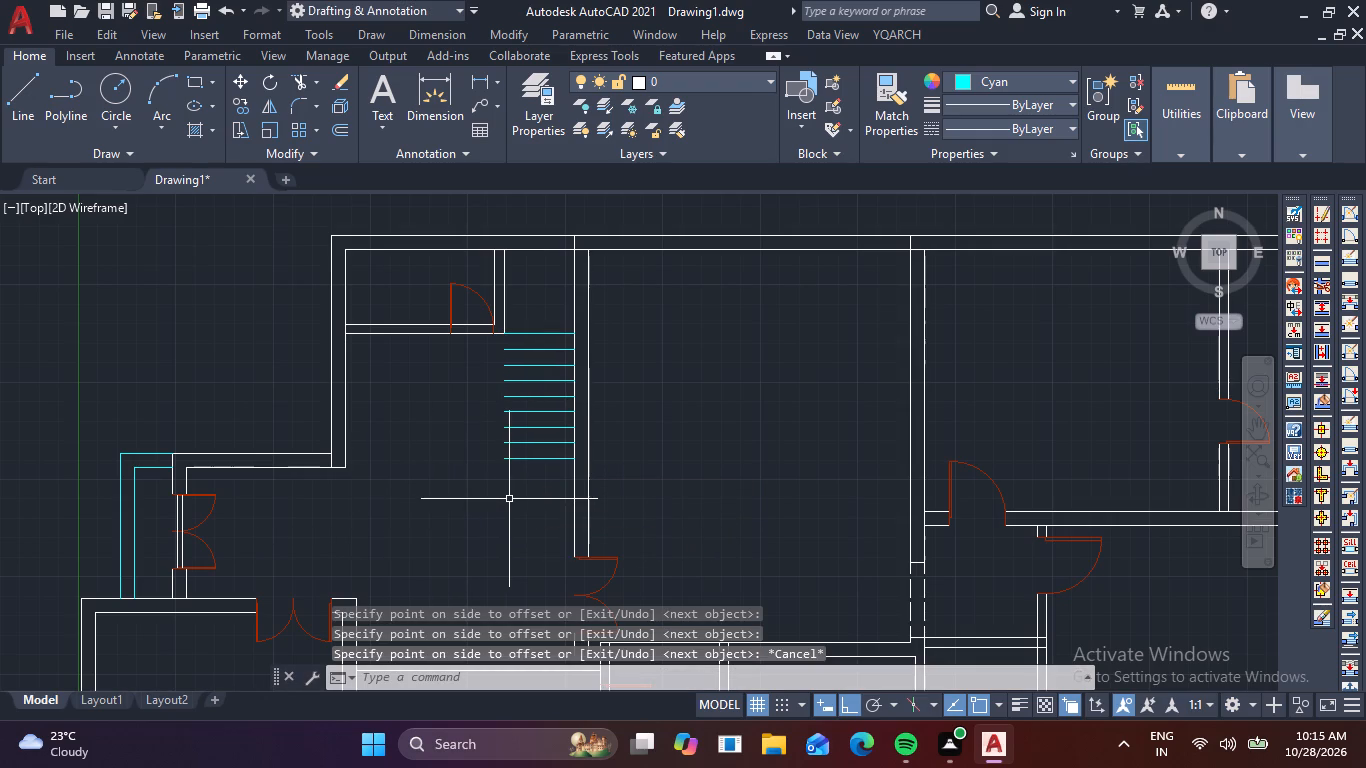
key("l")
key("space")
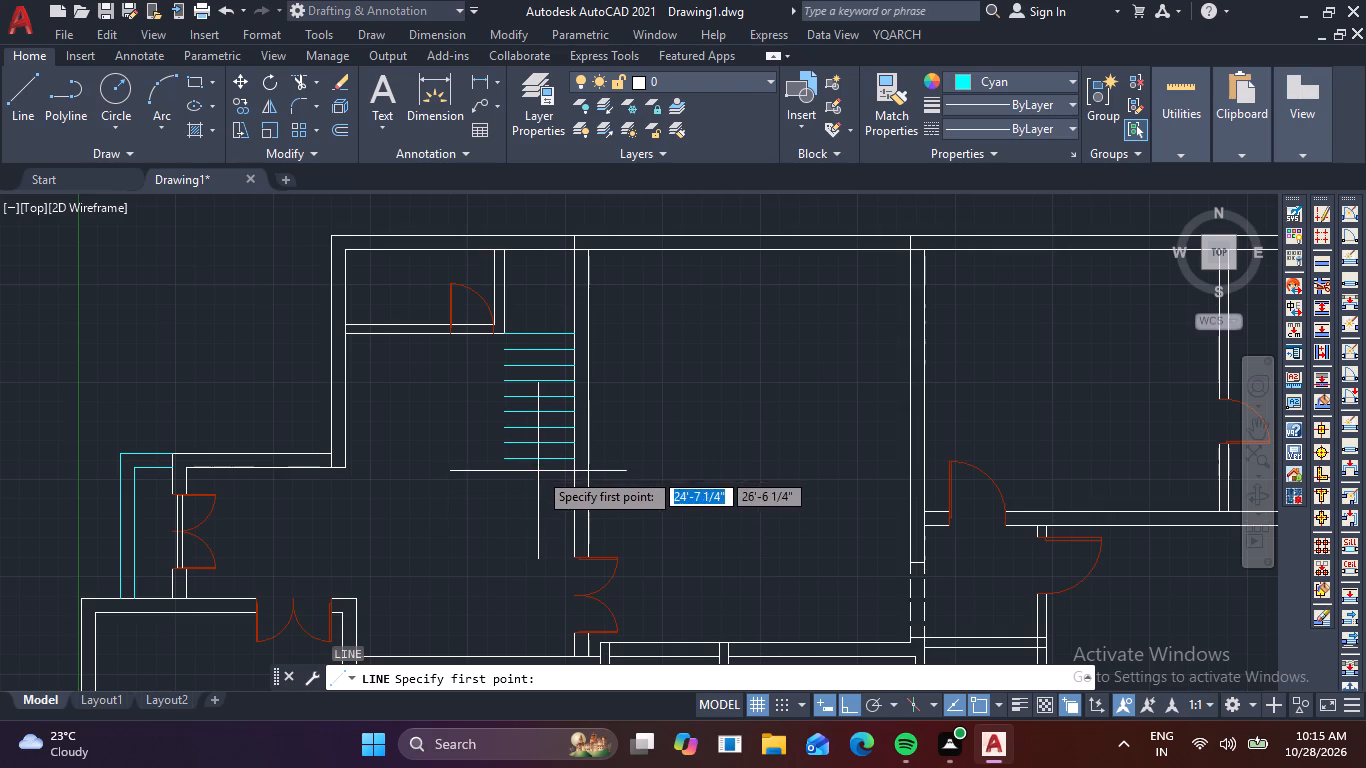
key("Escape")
Offset the southernmost cyan tread line another 10" southward.
key("o")
key("space")
key("space")
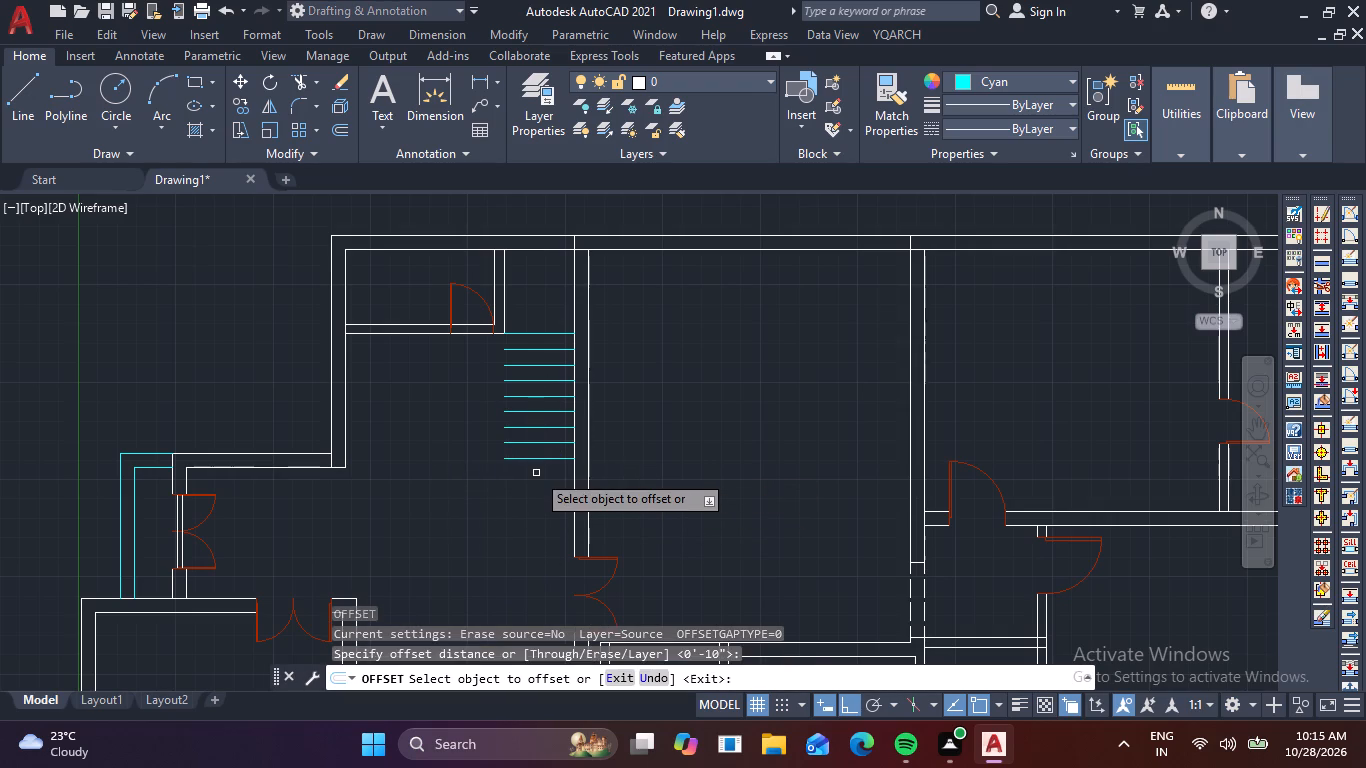
left_click(543, 459)
left_click(532, 512)
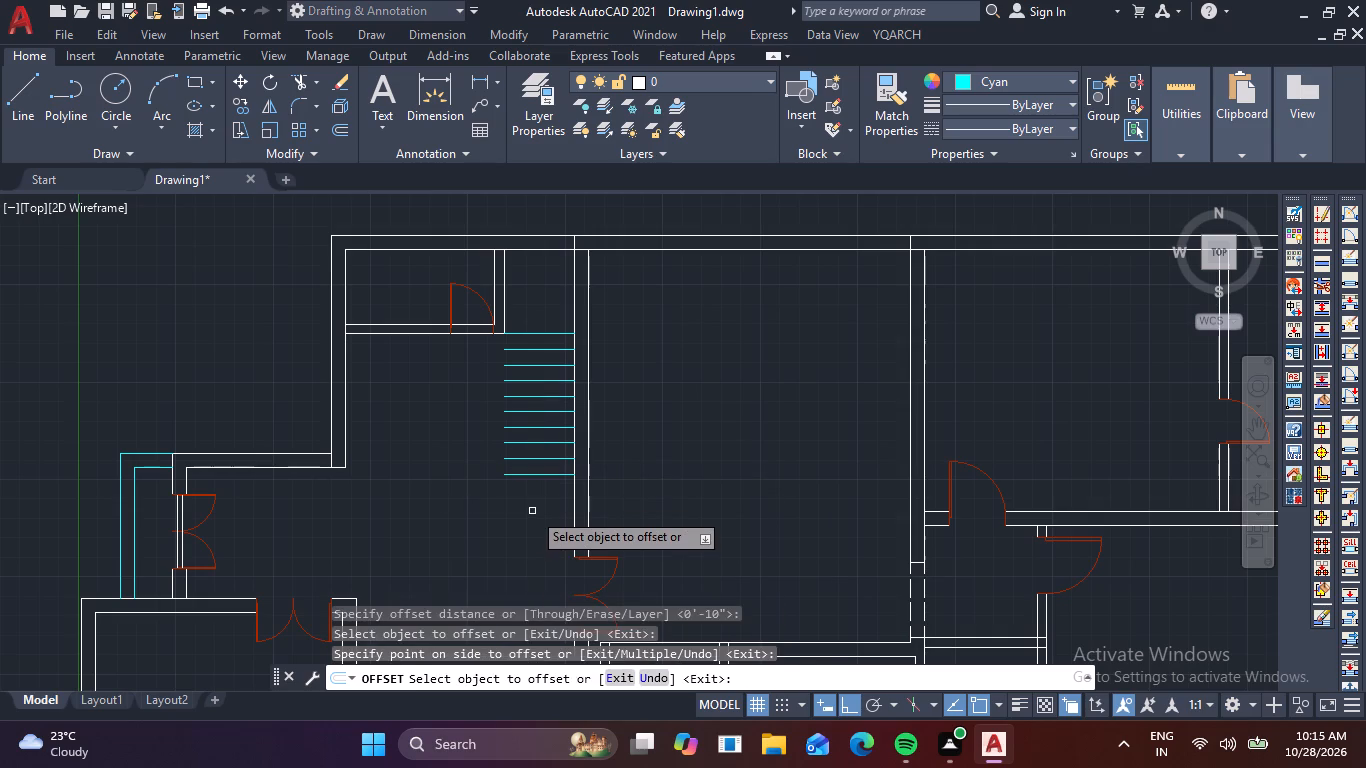
key("Escape")
Draw a line from the southernmost tread's west end 9" west, north by three treads, and back east to that tread's west end.
key("l")
key("space")
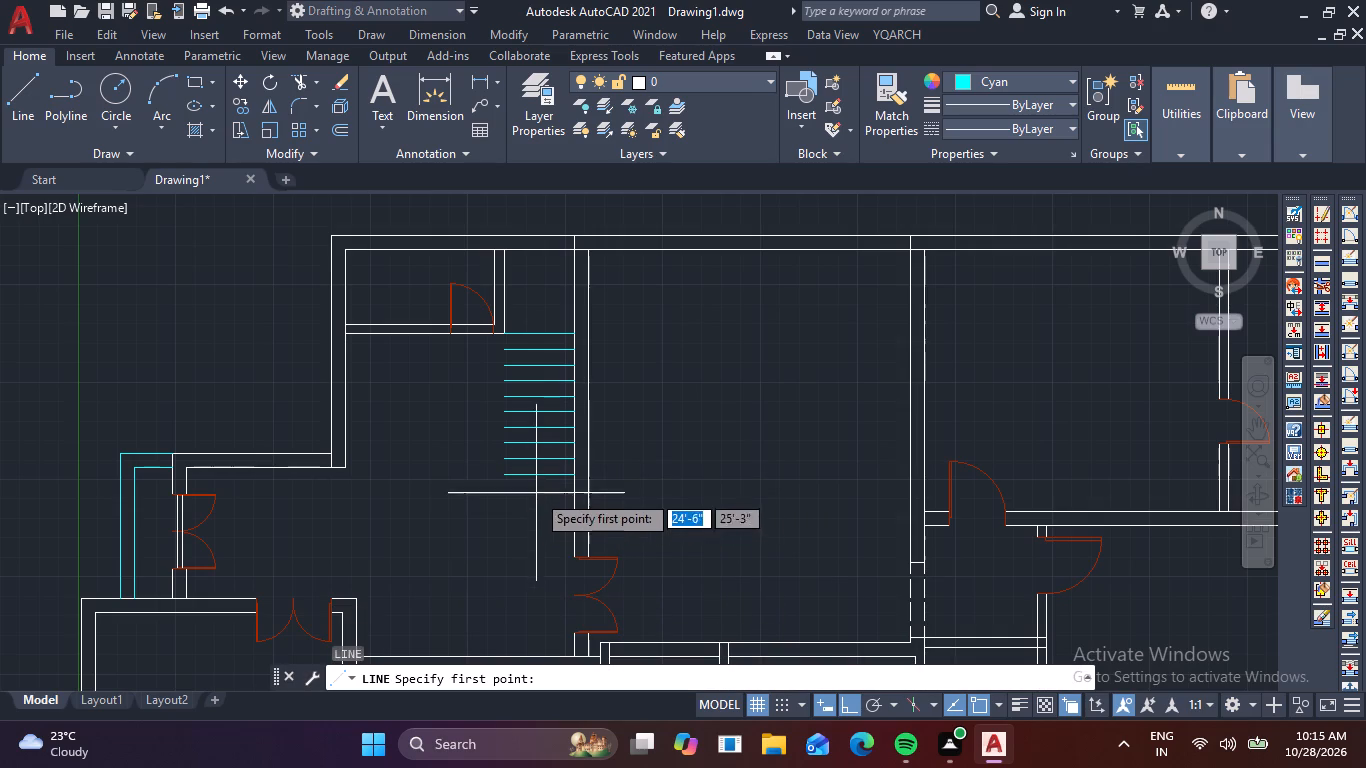
left_click(507, 479)
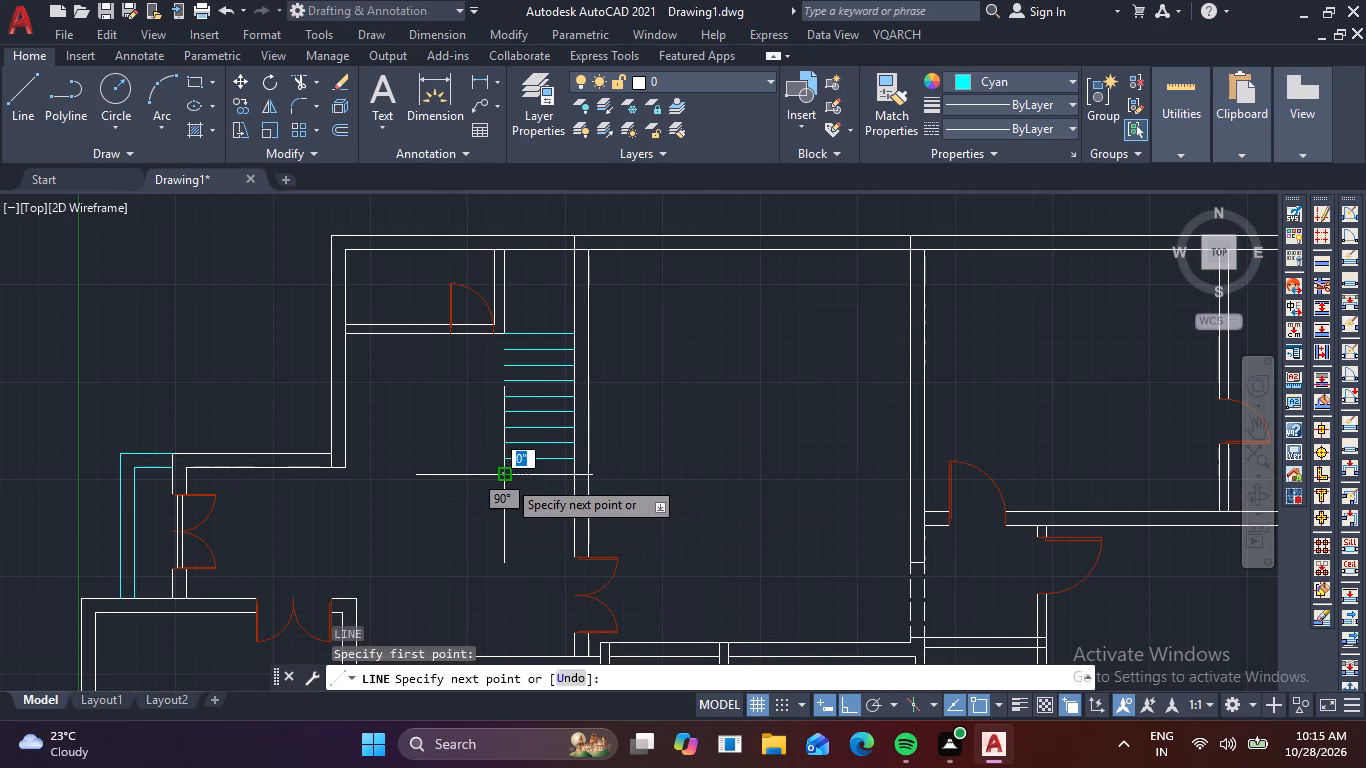
type("9")
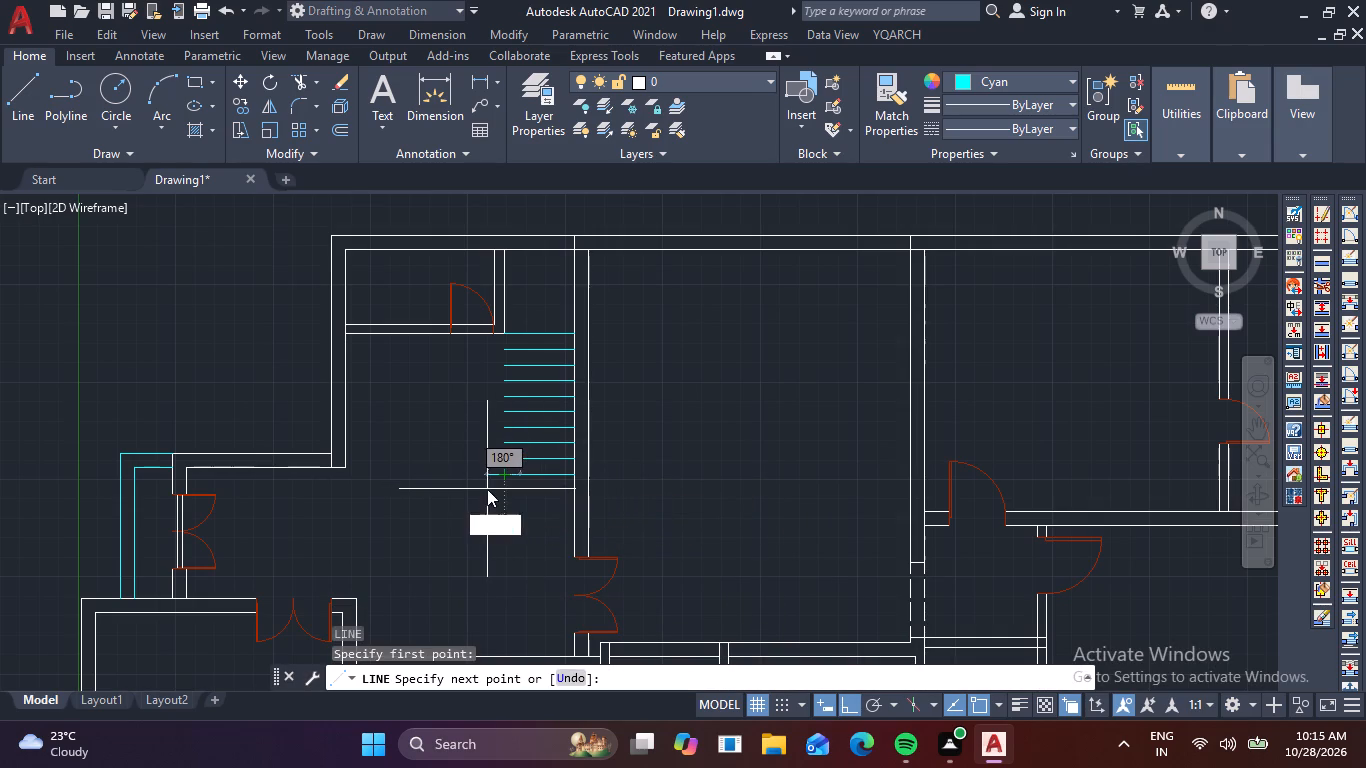
key("space")
scroll(476, 432, "up", 2)
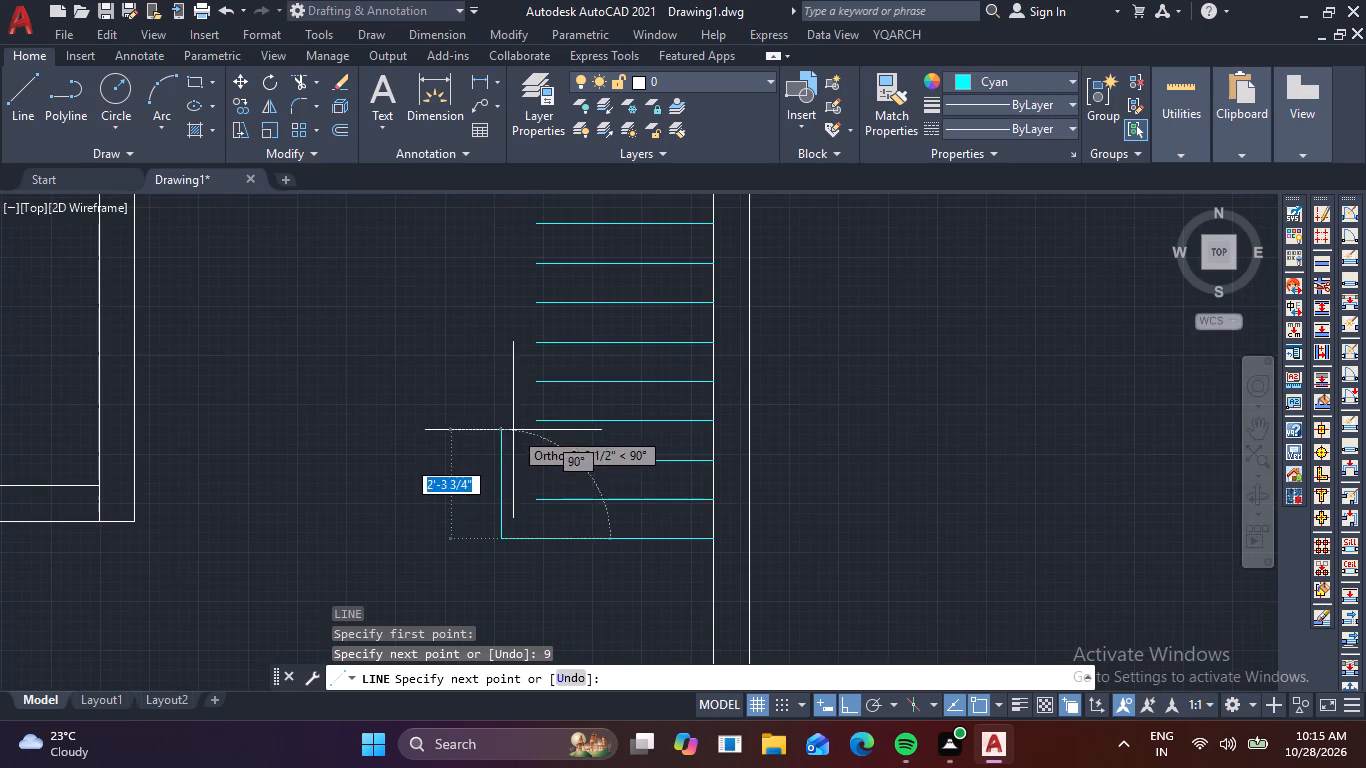
left_click(497, 421)
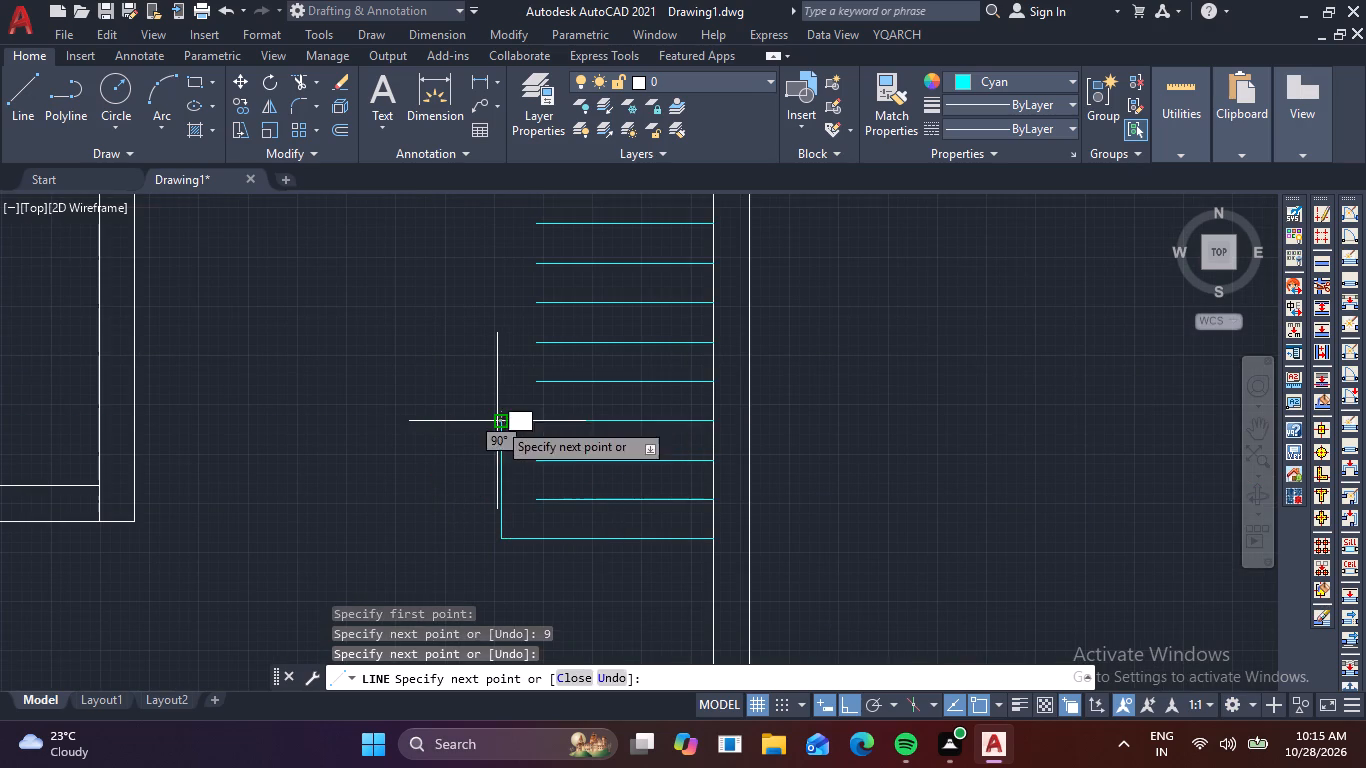
left_click(536, 423)
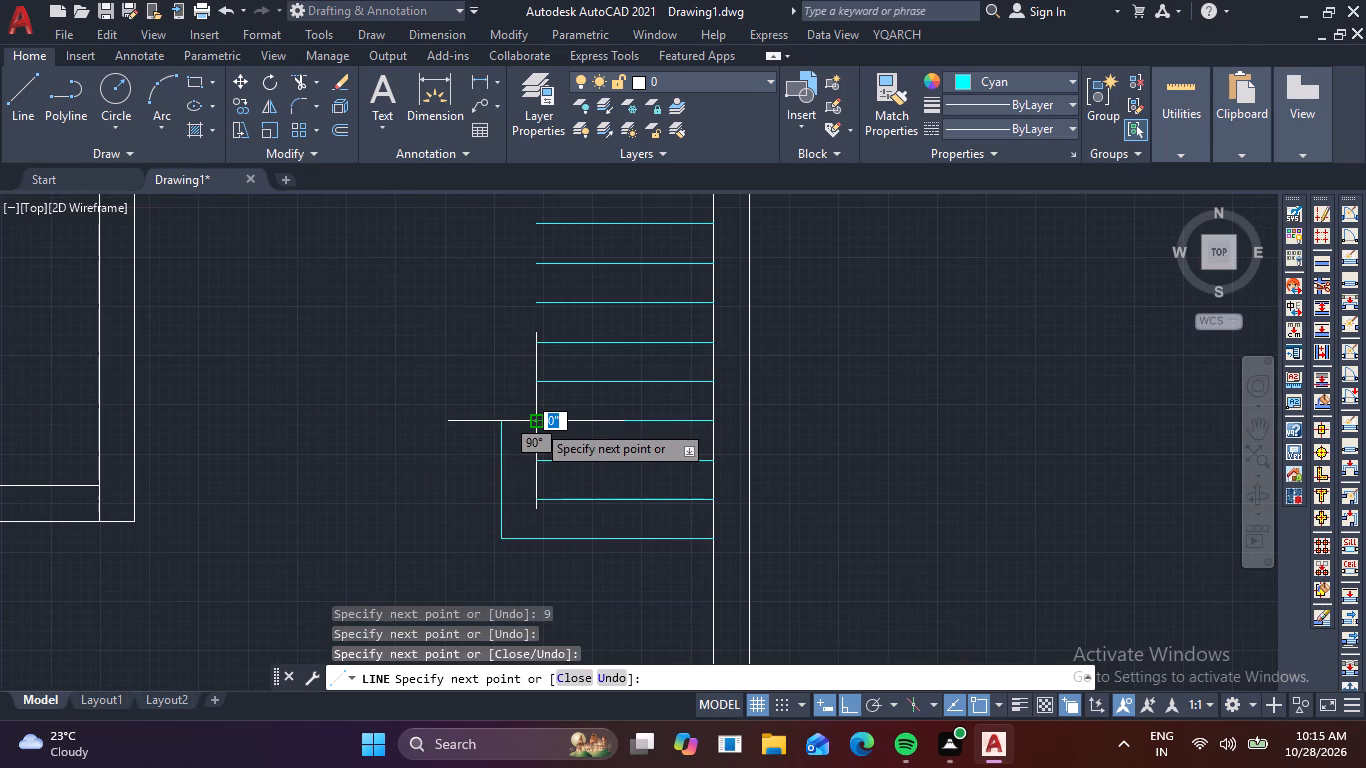
key("space")
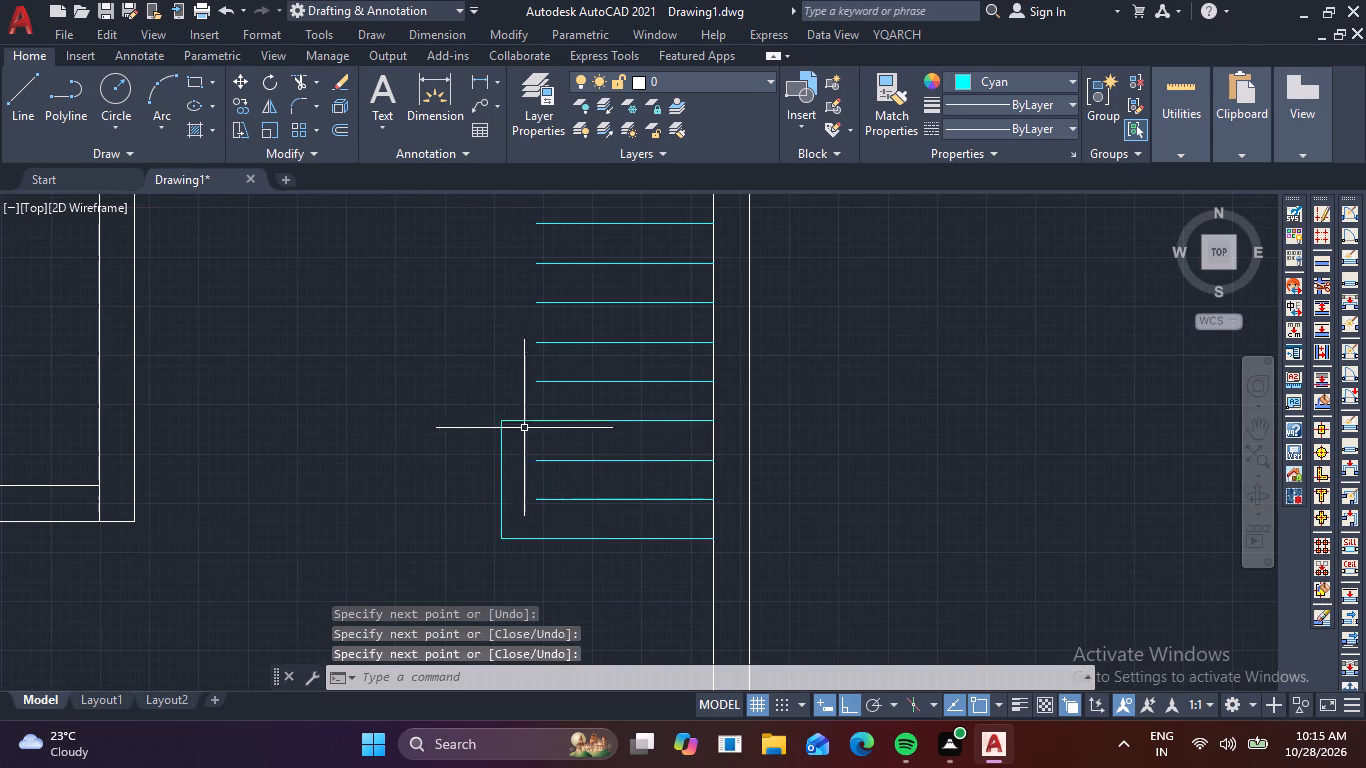
Draw a horizontal line from the west end of the third tread line from the north to the west wall's inner face.
middle_click_drag(412, 424, 401, 527)
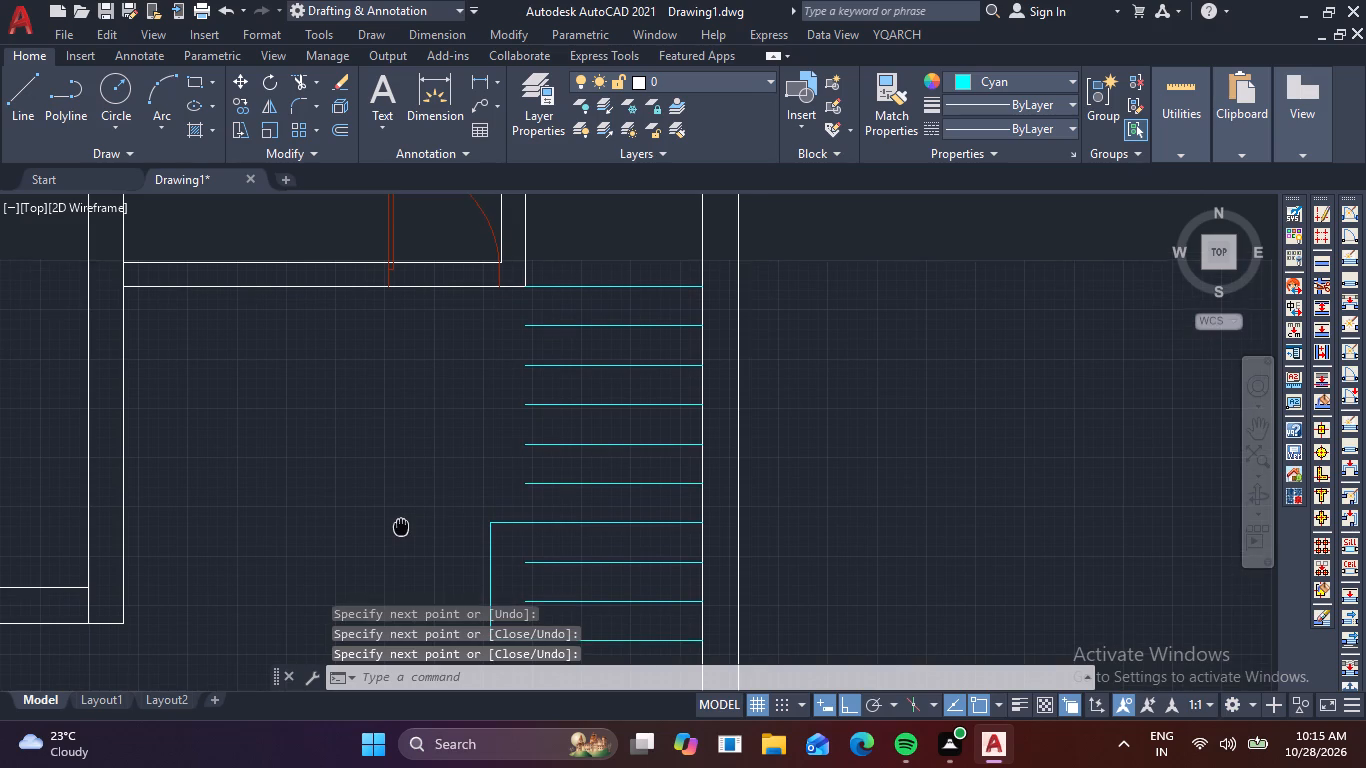
middle_click_drag(401, 527, 400, 533)
middle_click_drag(453, 536, 452, 615)
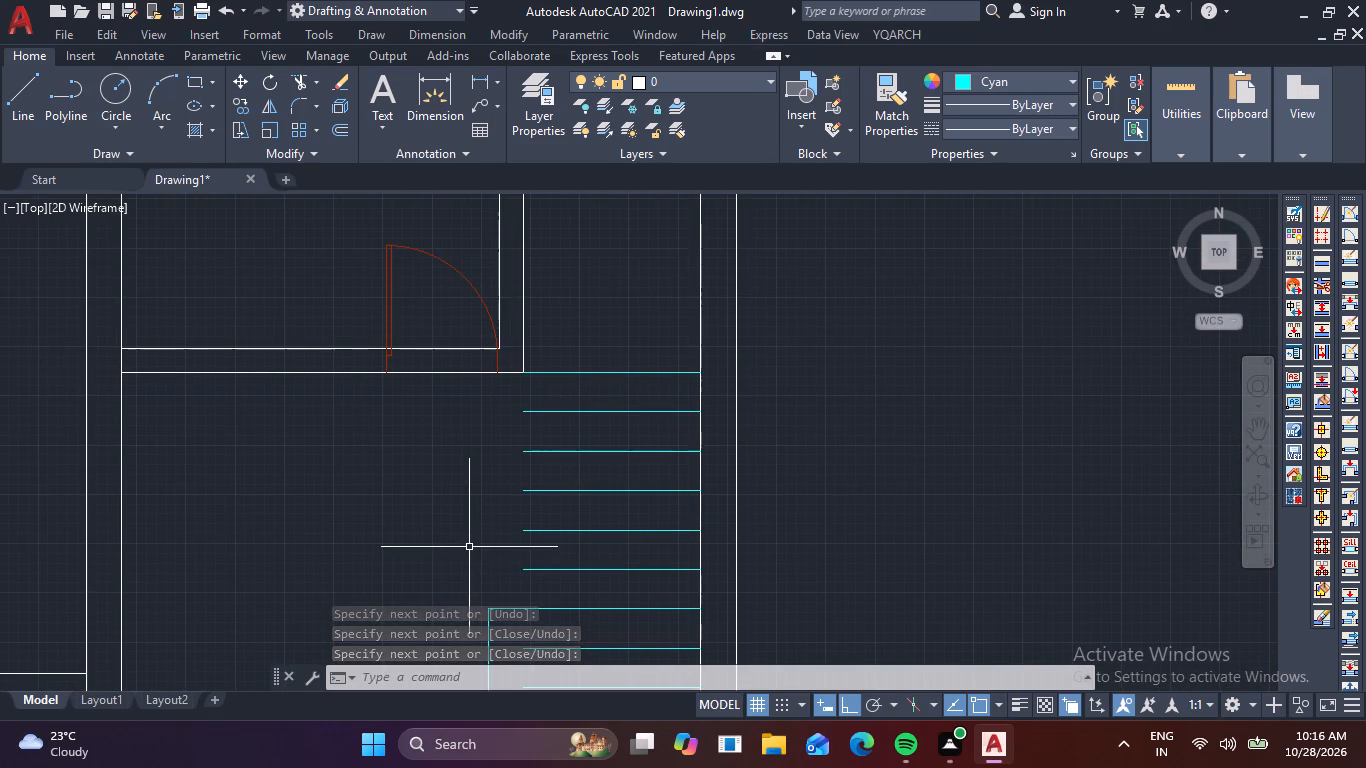
key("space")
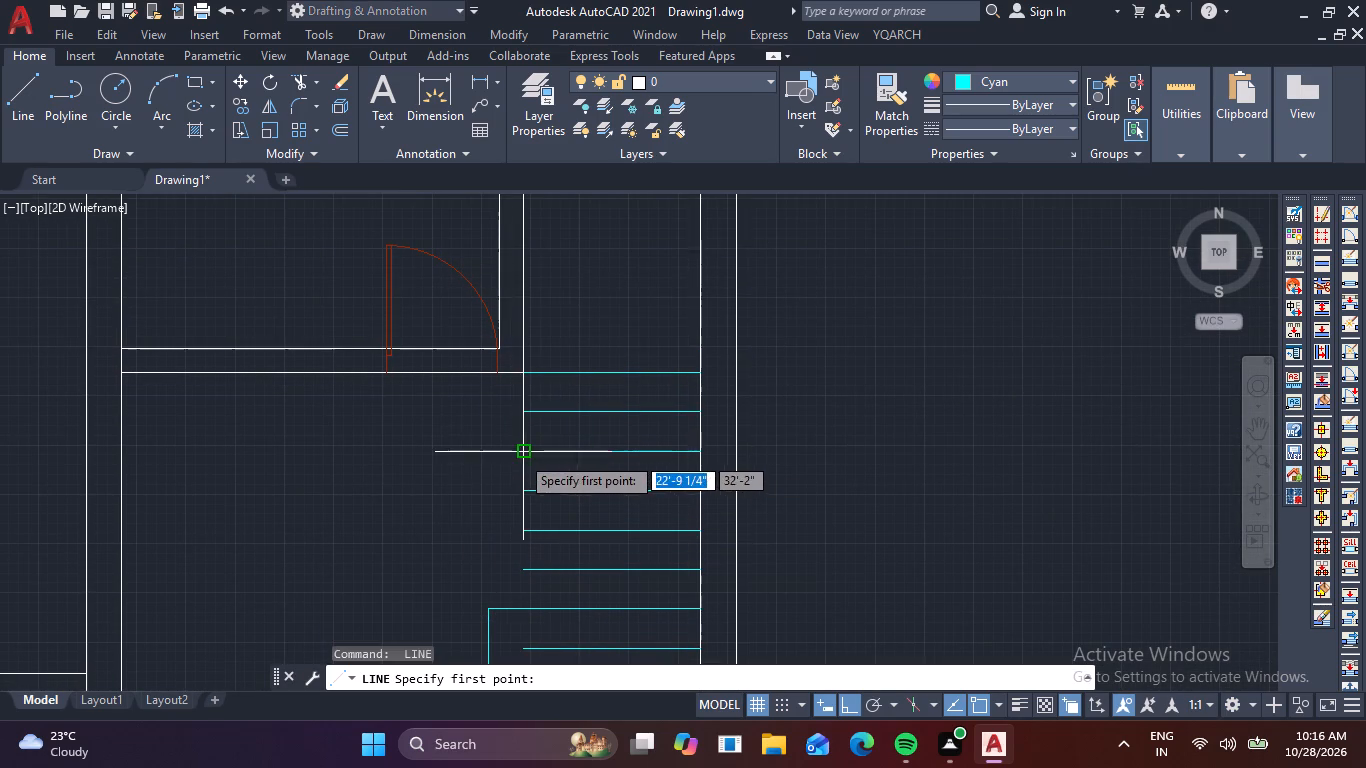
left_click(520, 454)
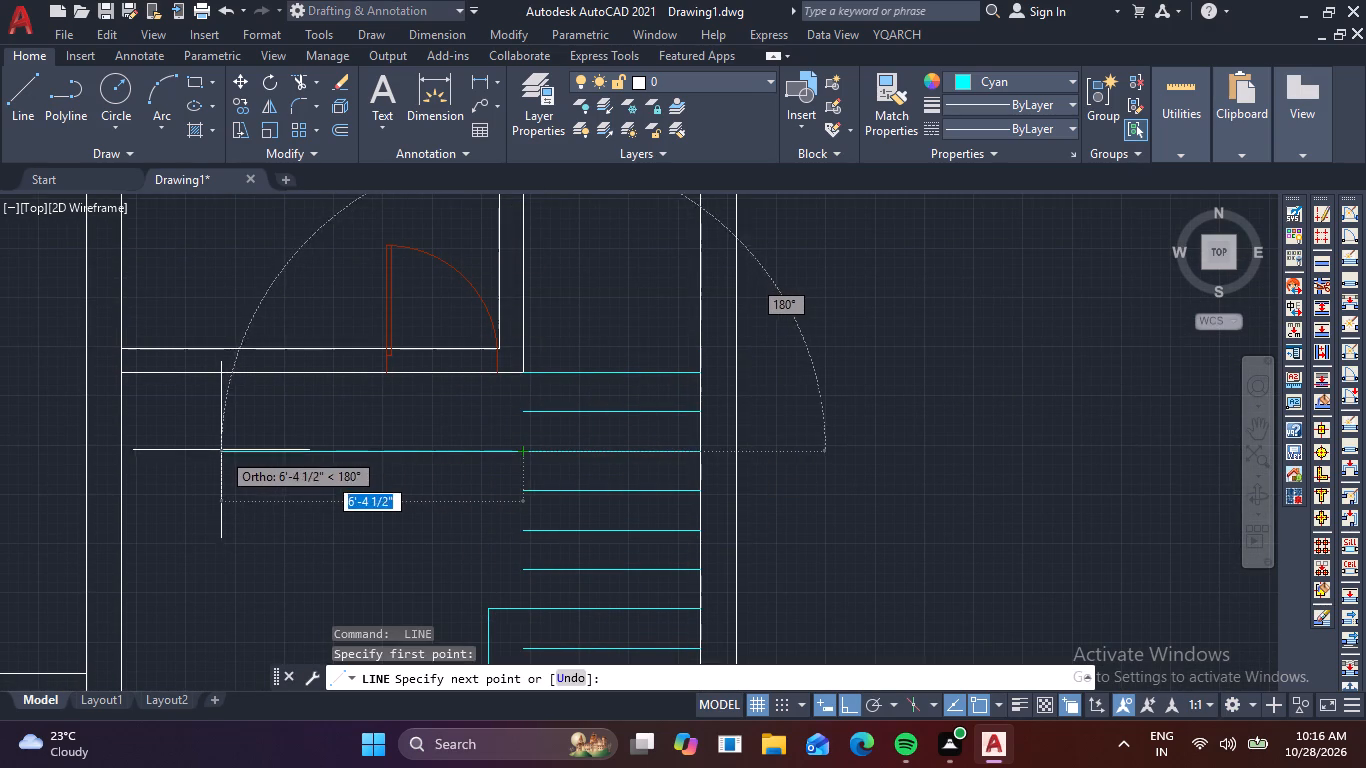
left_click(119, 451)
key("space")
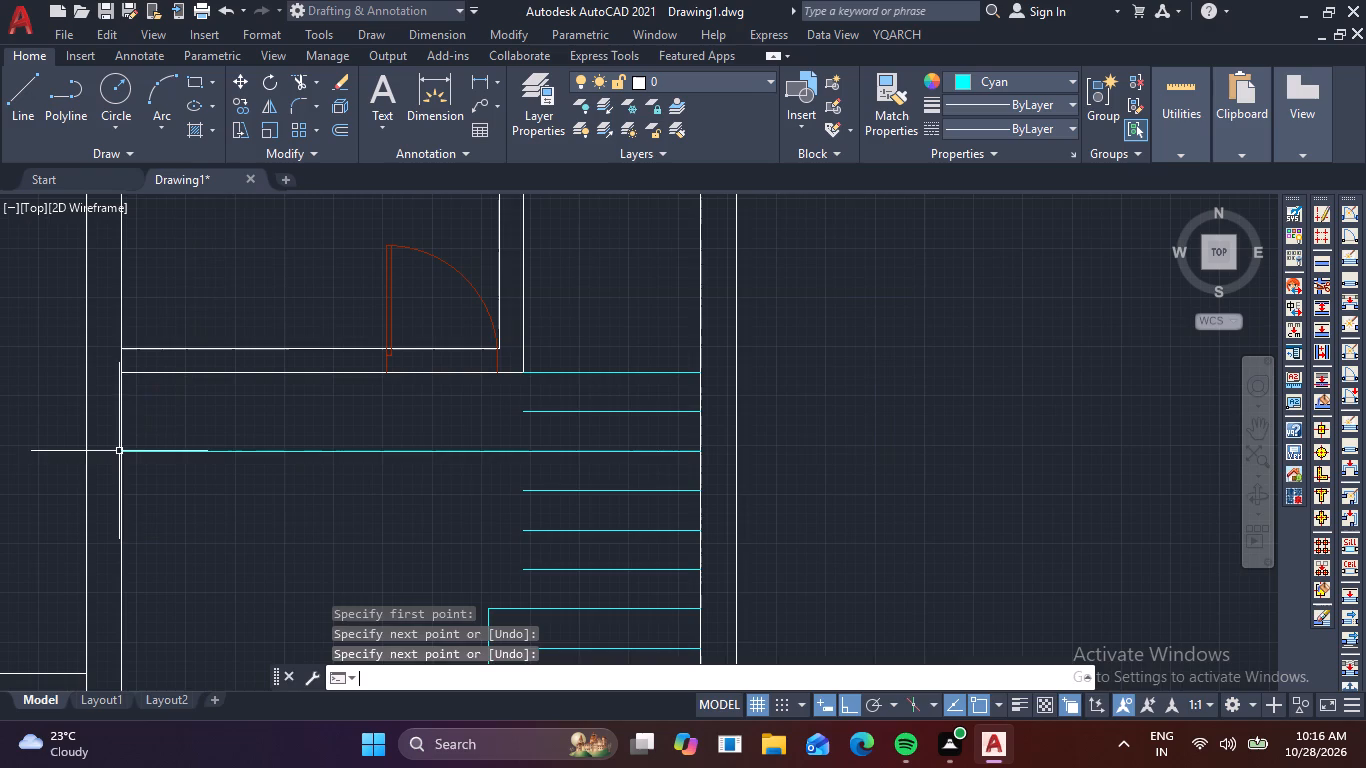
Draw a 6'-8" vertical line from the second-southernmost tread's west end north to the small north-west room's outer south-east corner.
key("space")
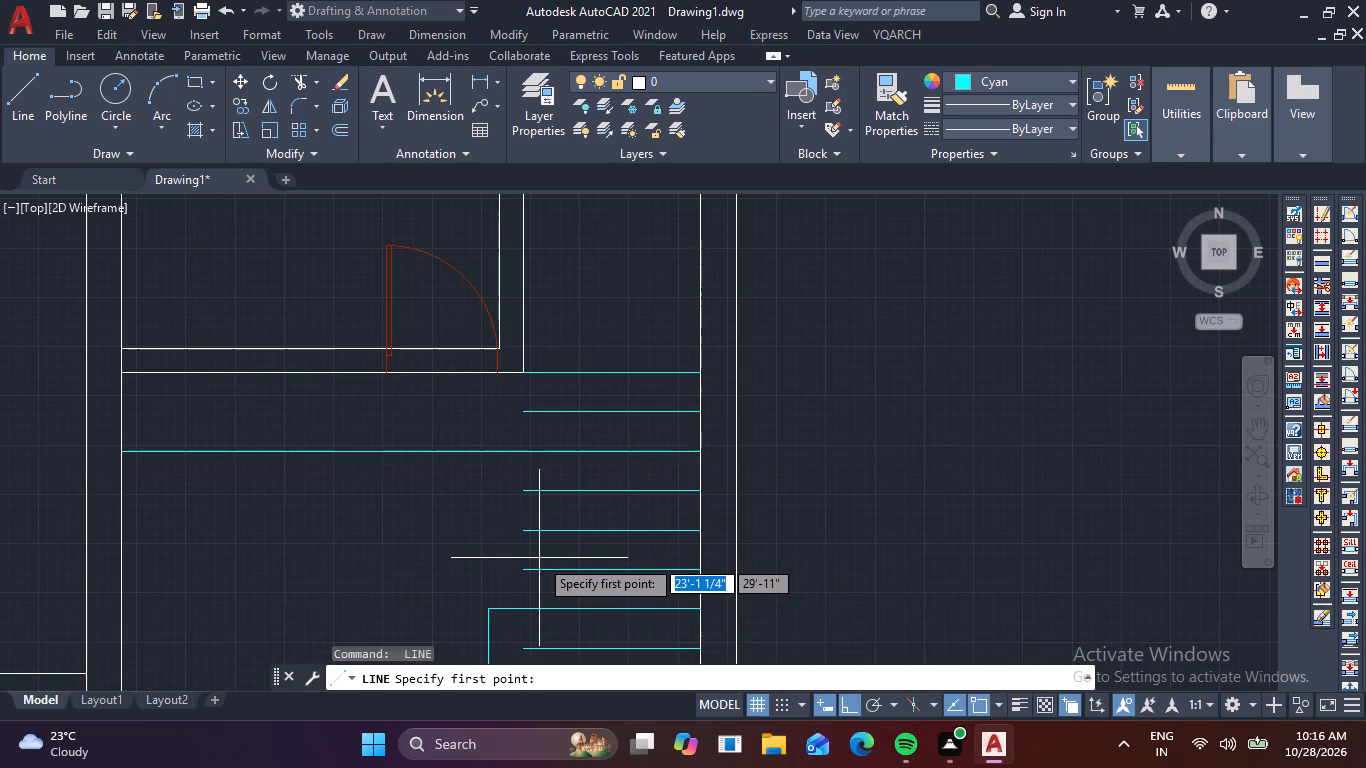
middle_click_drag(539, 558, 510, 428)
middle_click(510, 415)
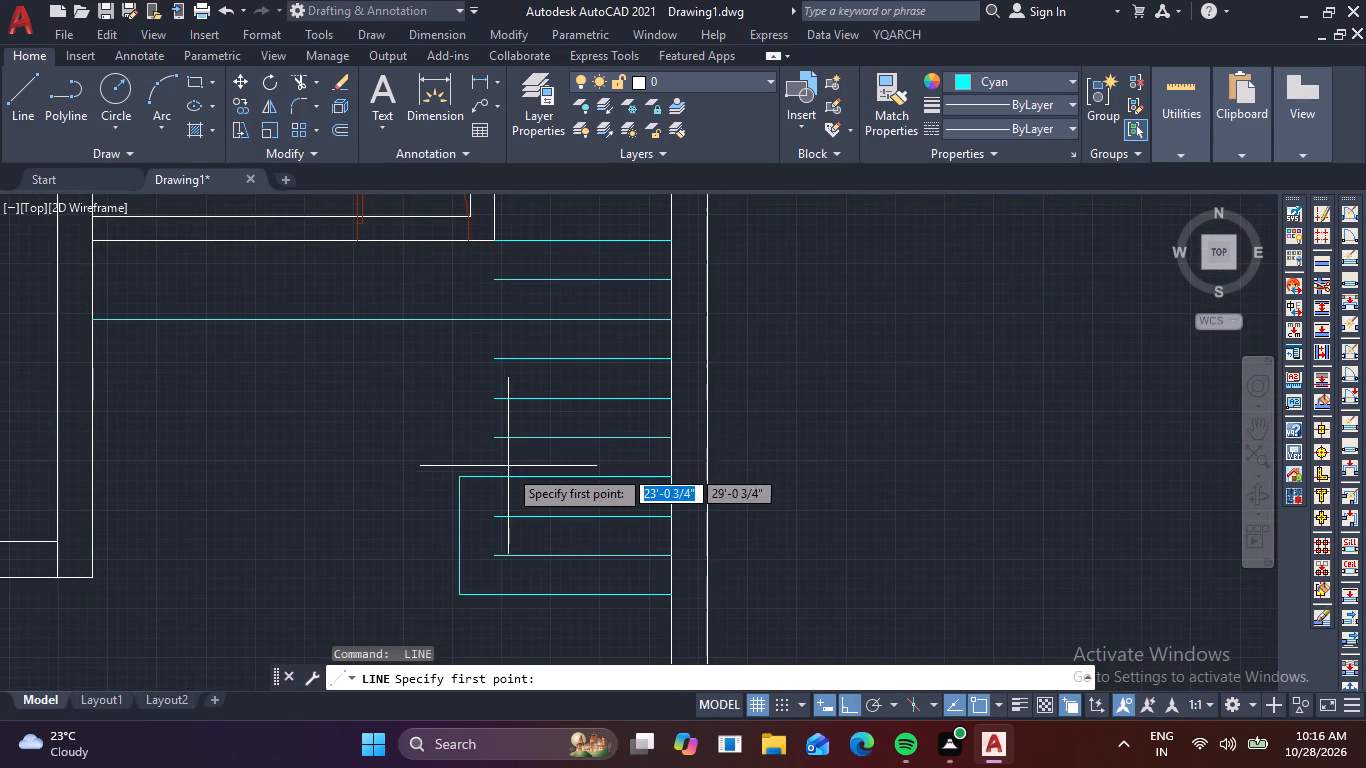
left_click(496, 559)
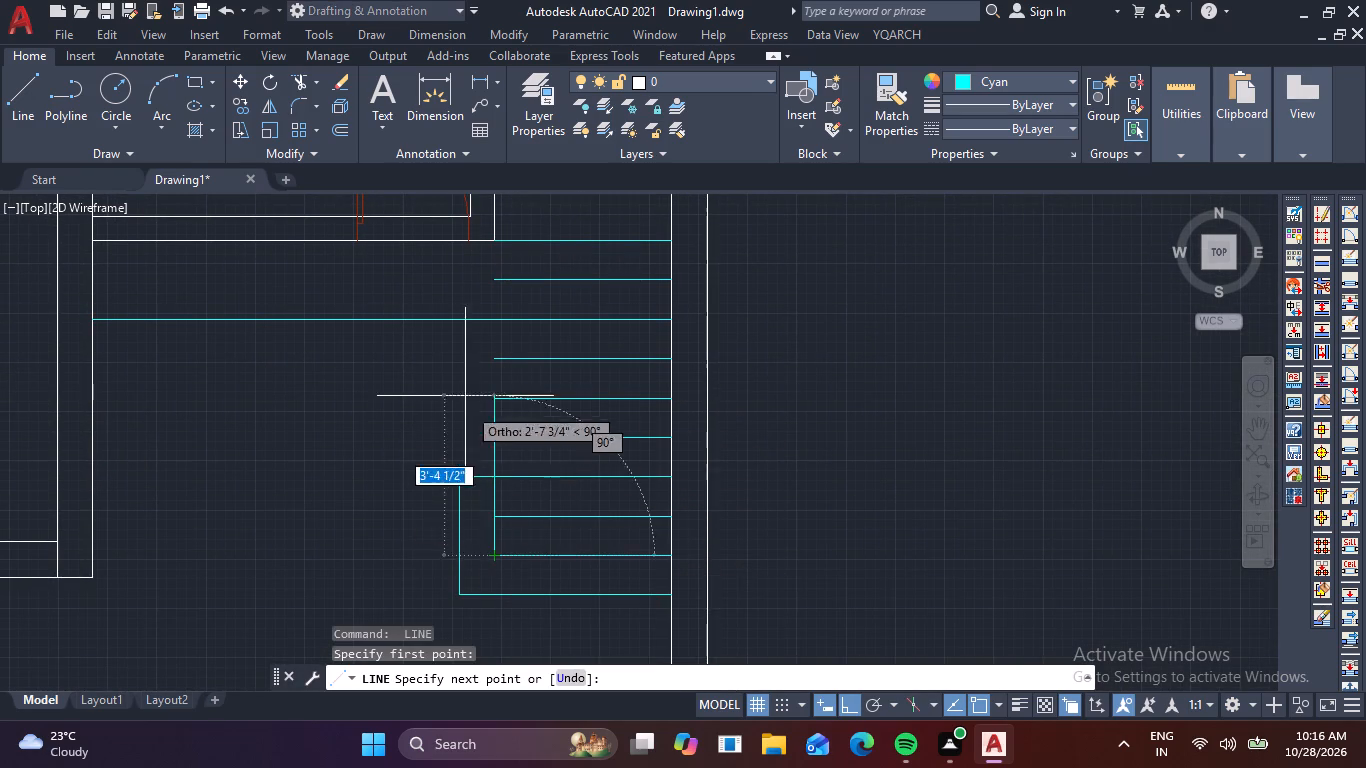
middle_click_drag(450, 365, 417, 603)
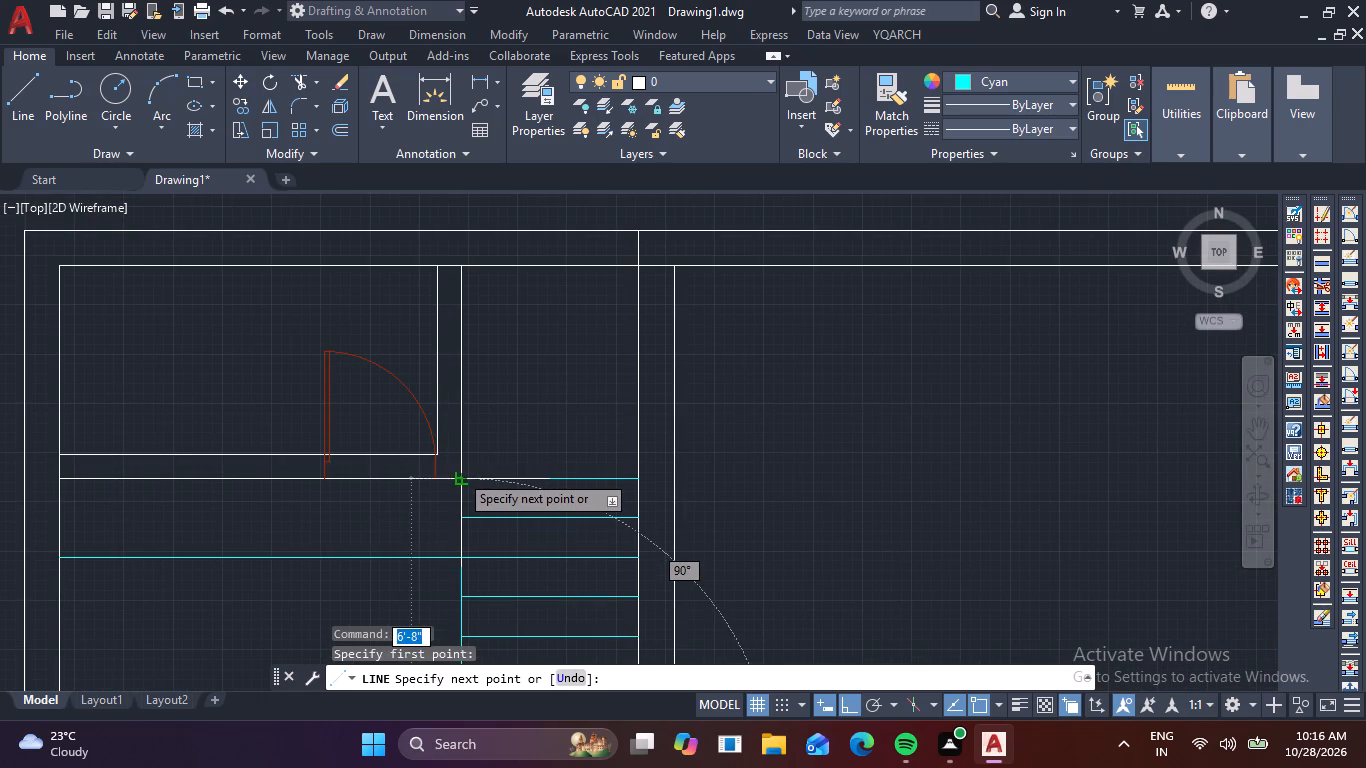
left_click(459, 472)
key("space")
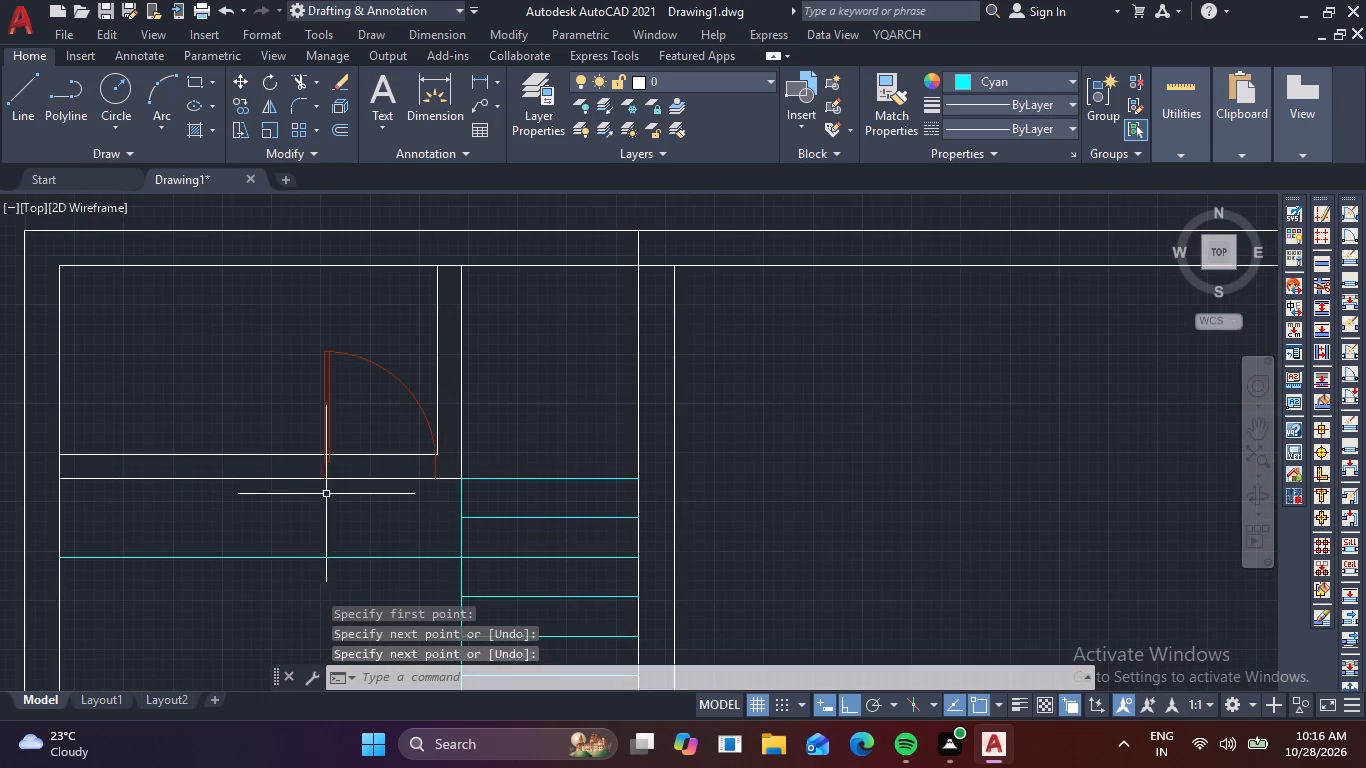
Draw a vertical line about 6' long from the midpoint of the long cyan landing line north to the north wall's inner face.
middle_click_drag(266, 488, 454, 443)
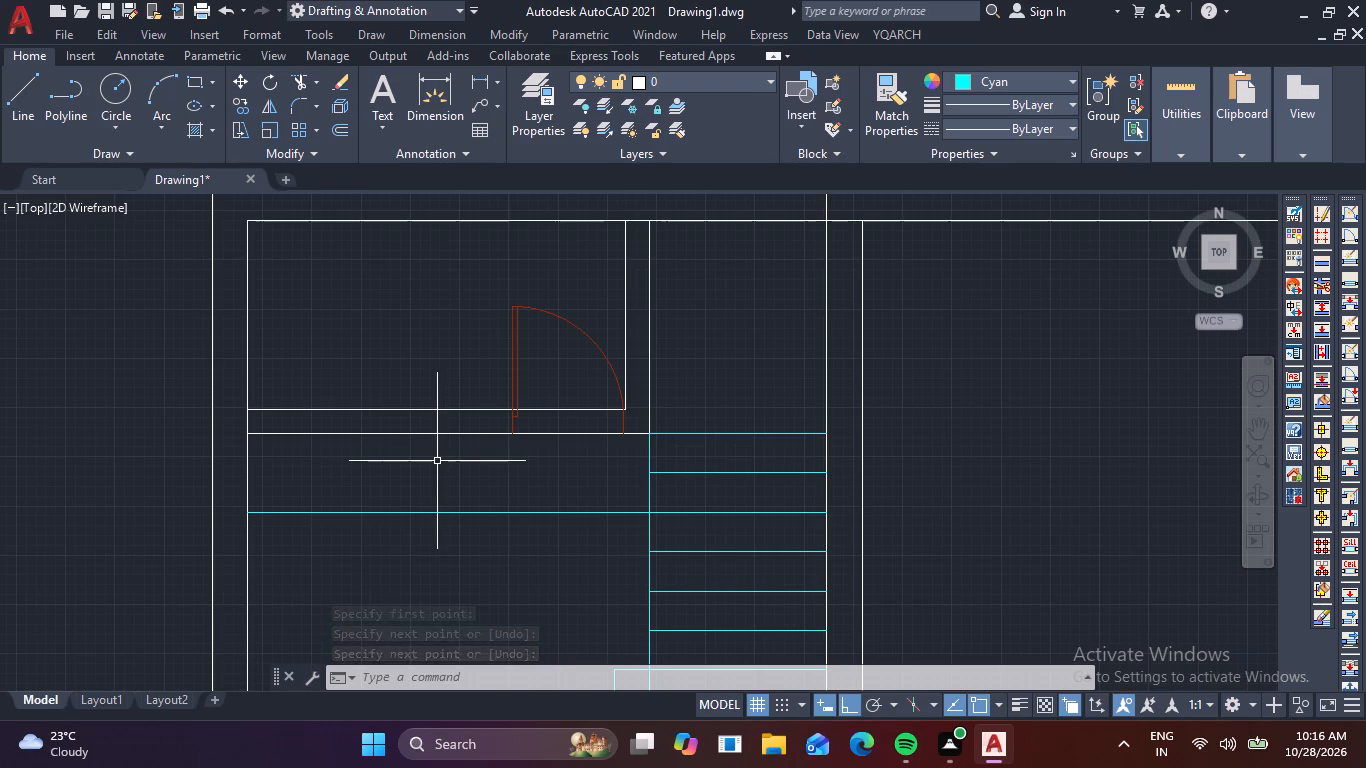
key("space")
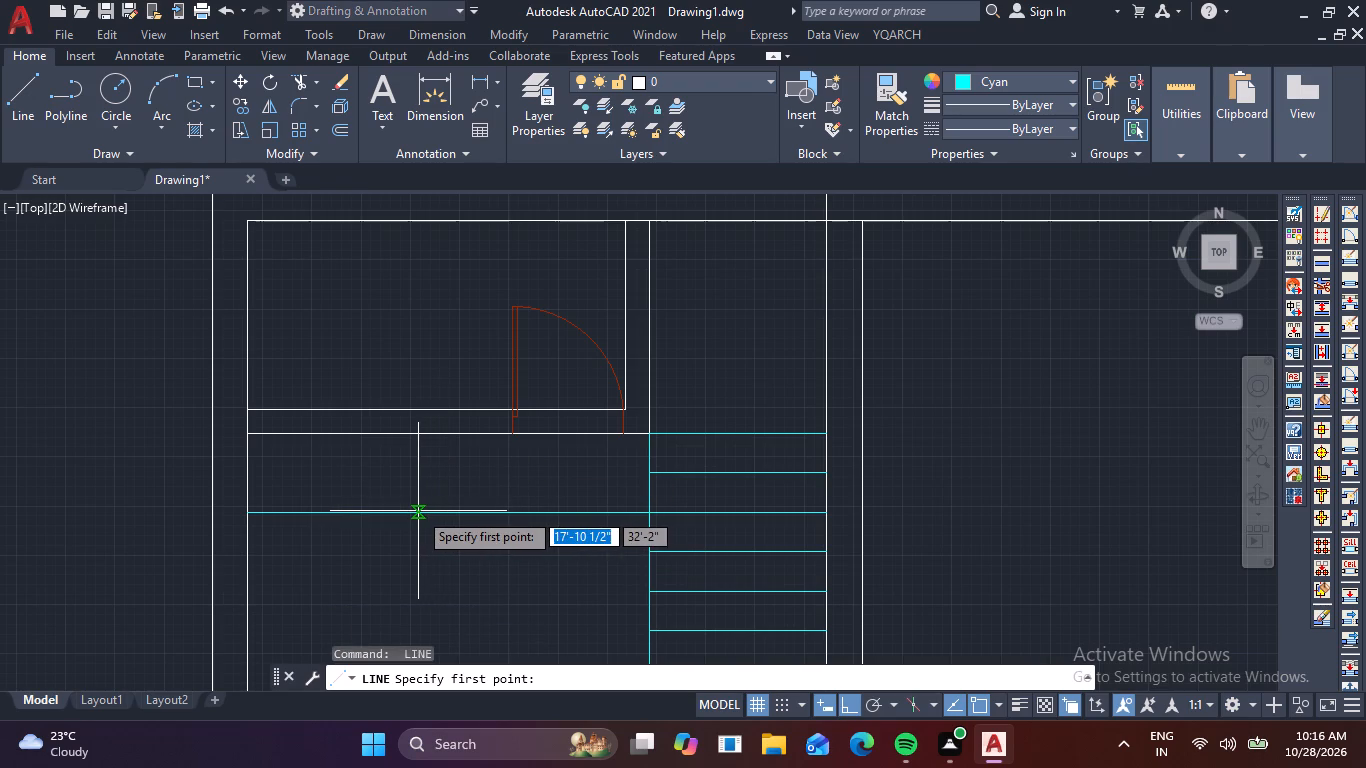
left_click_drag(447, 514, 447, 512)
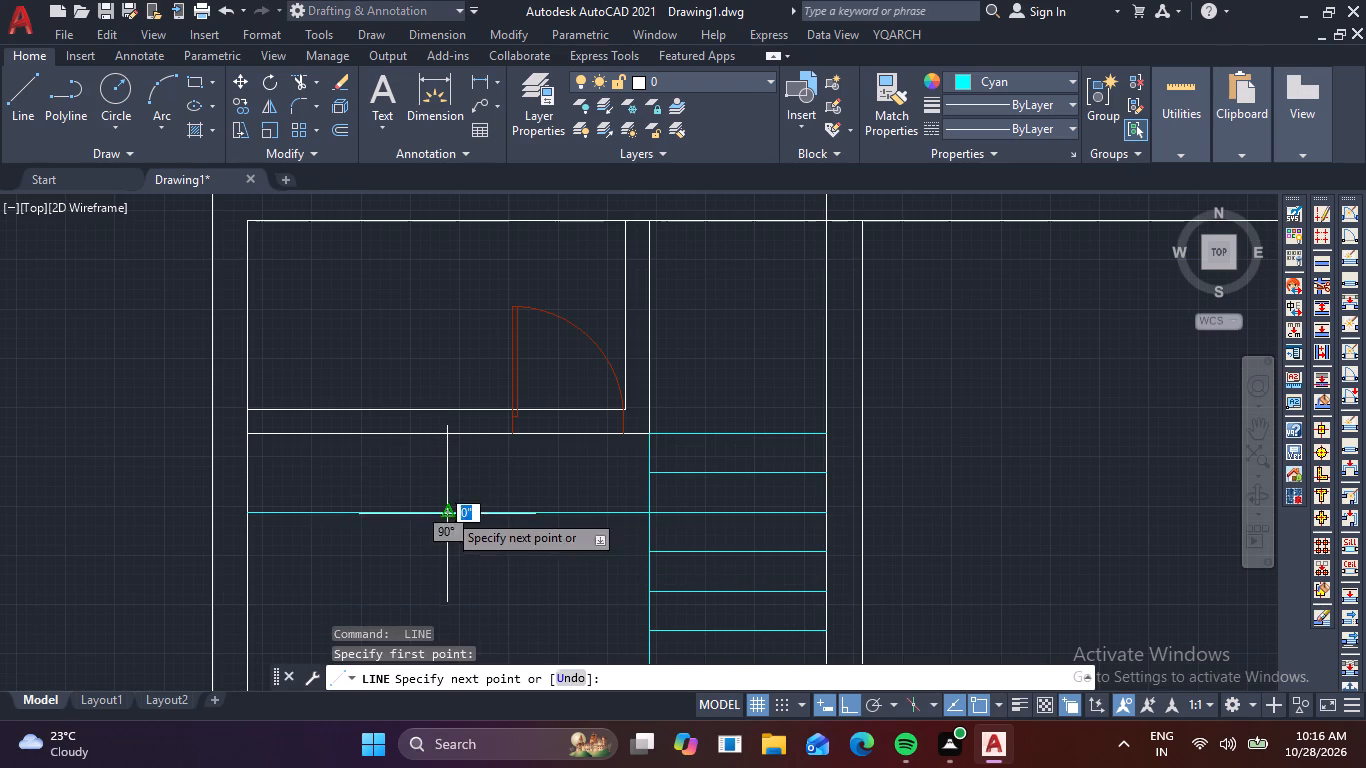
left_click_drag(447, 512, 448, 505)
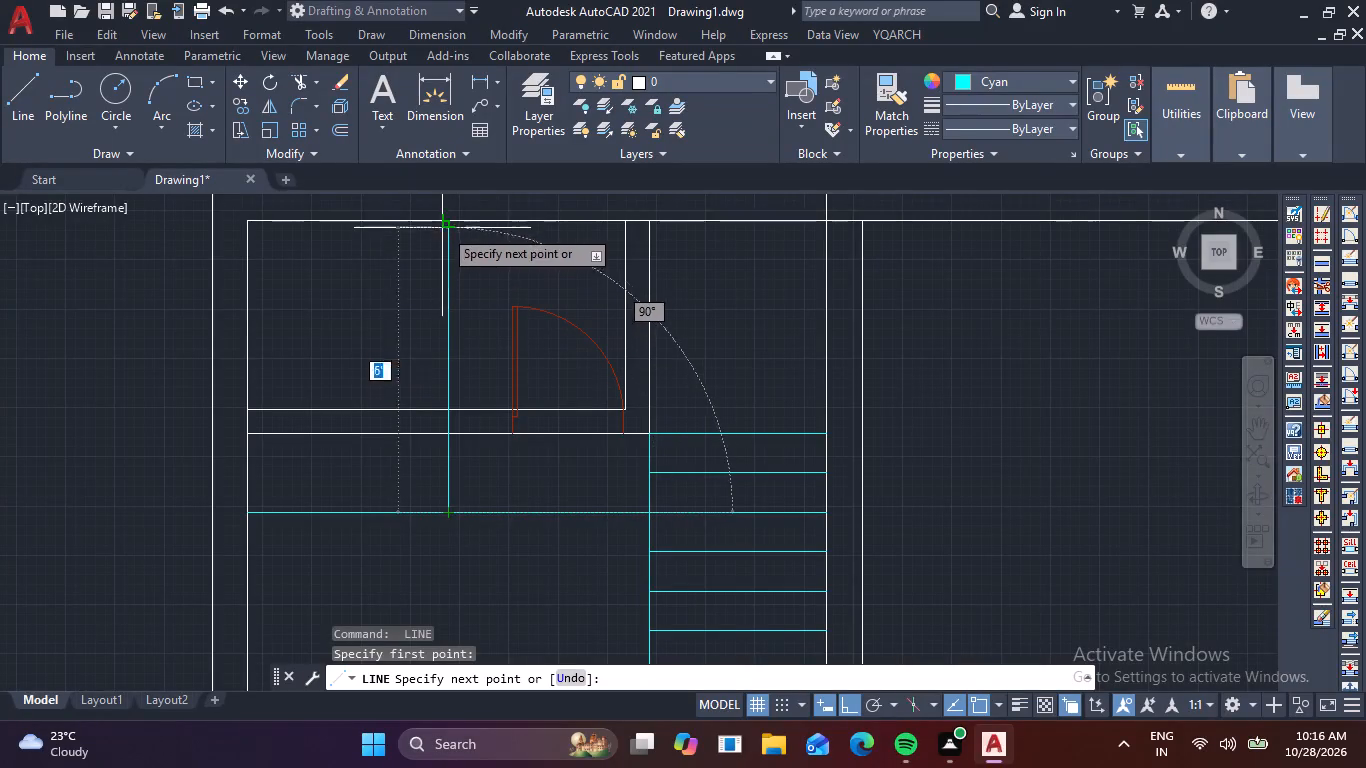
left_click(447, 222)
key("space")
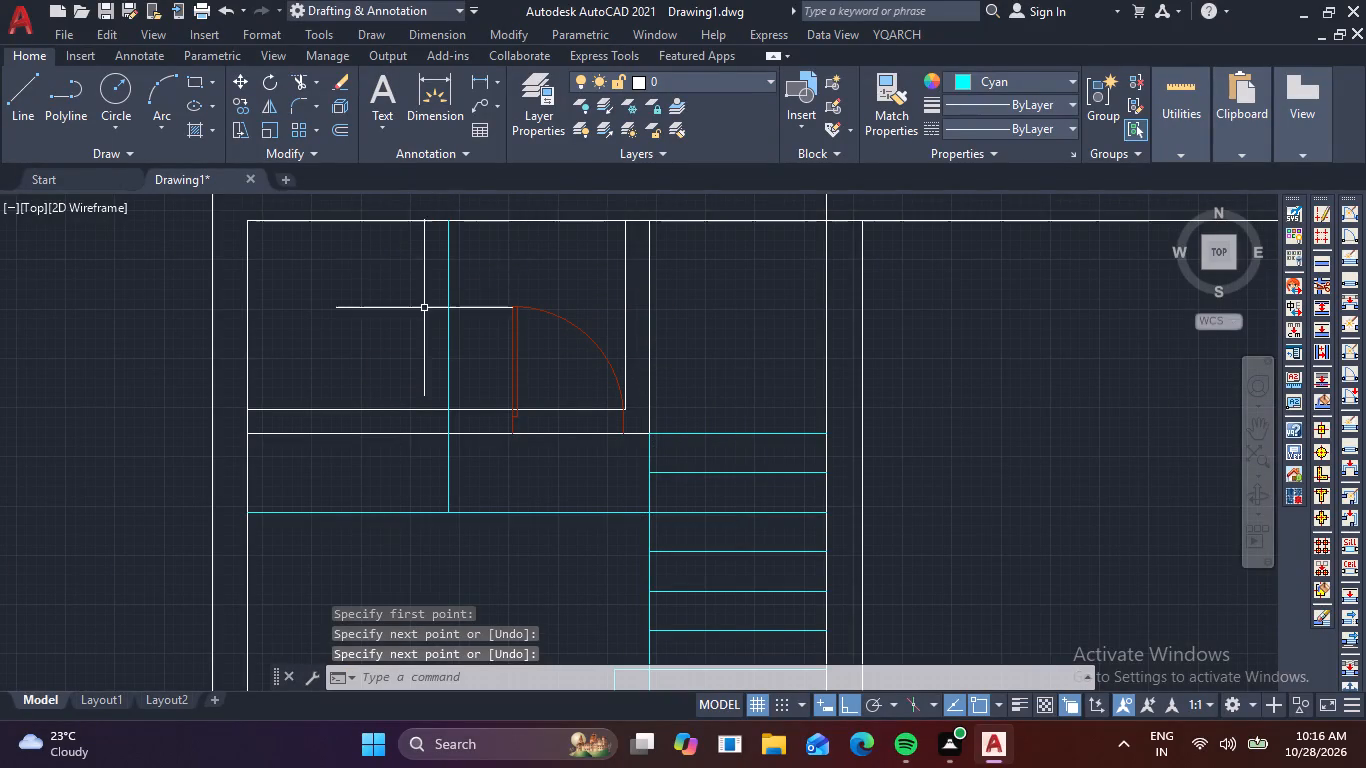
Draw a horizontal line from the west wall's inner face, midway between landing line and small room, east to the new vertical line.
key("space")
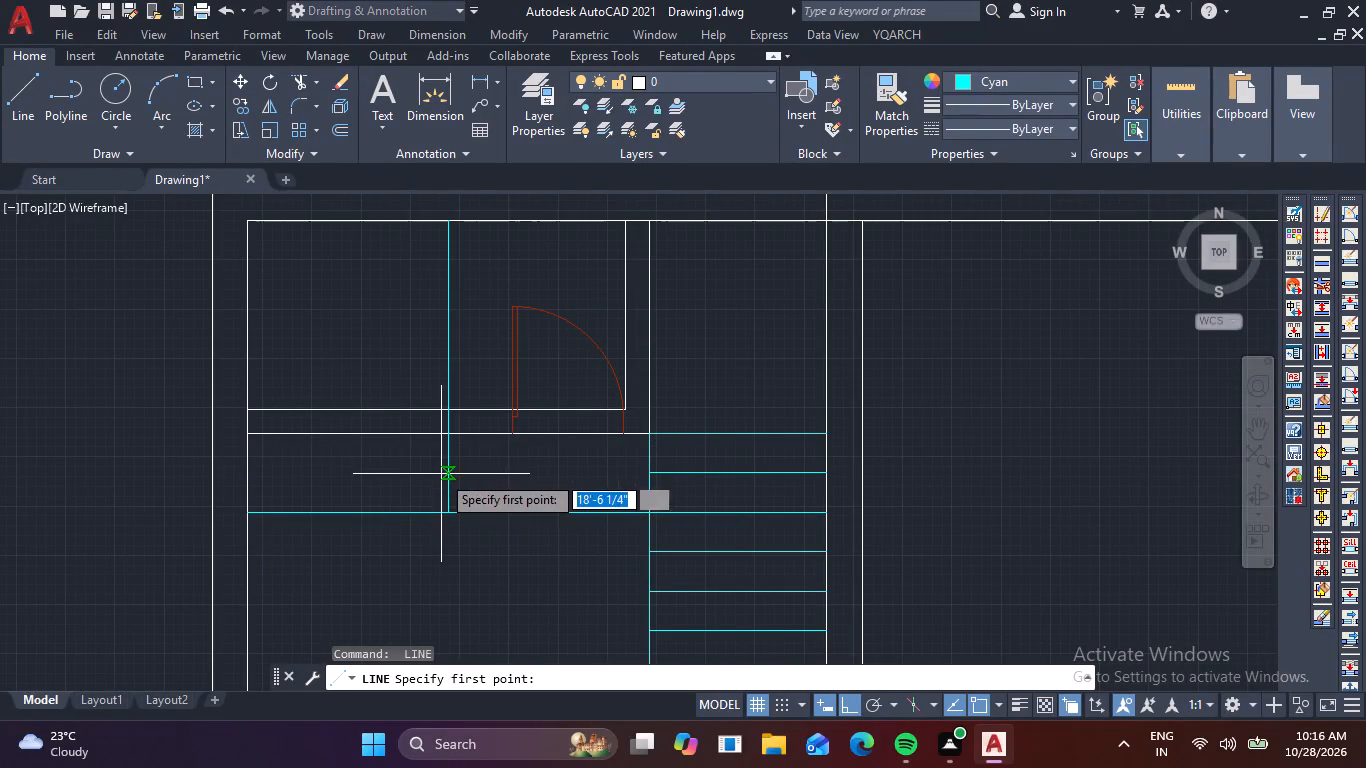
left_click(250, 476)
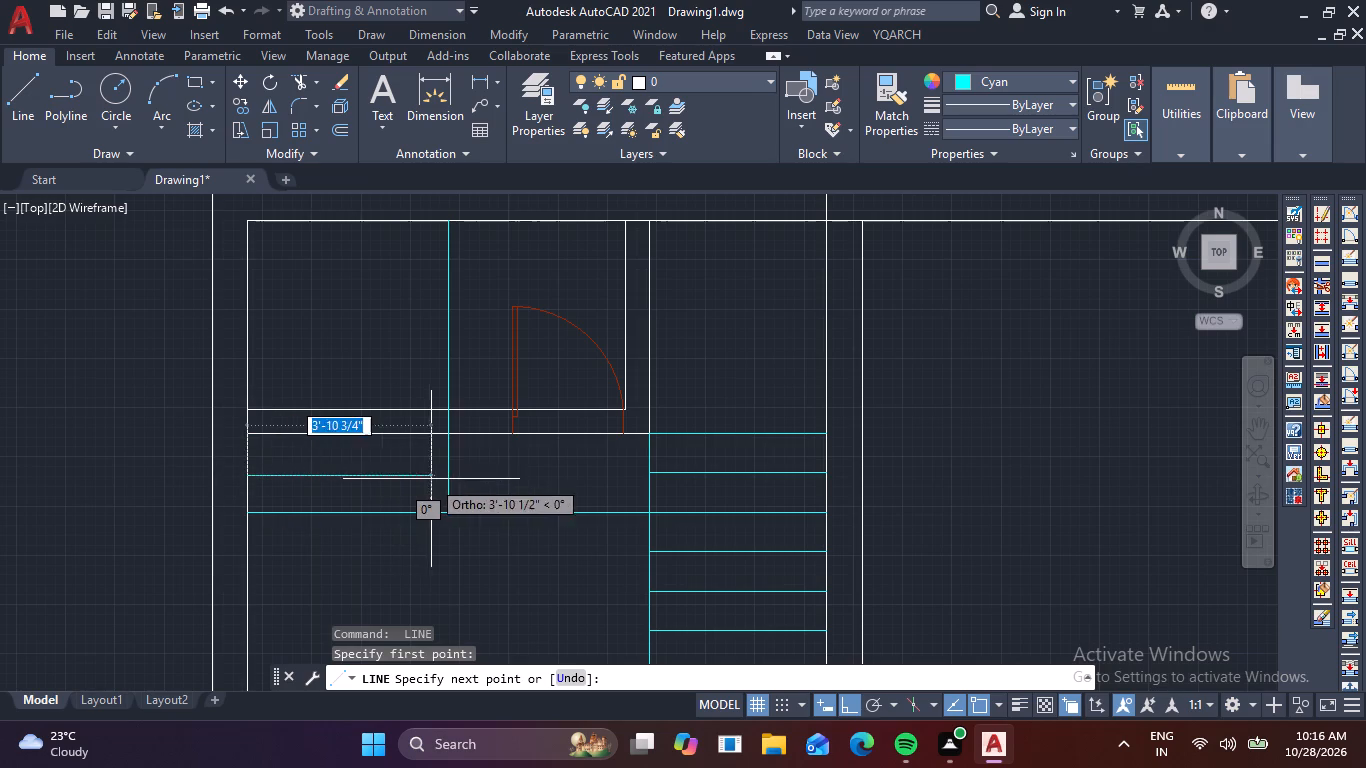
left_click(444, 478)
key("space")
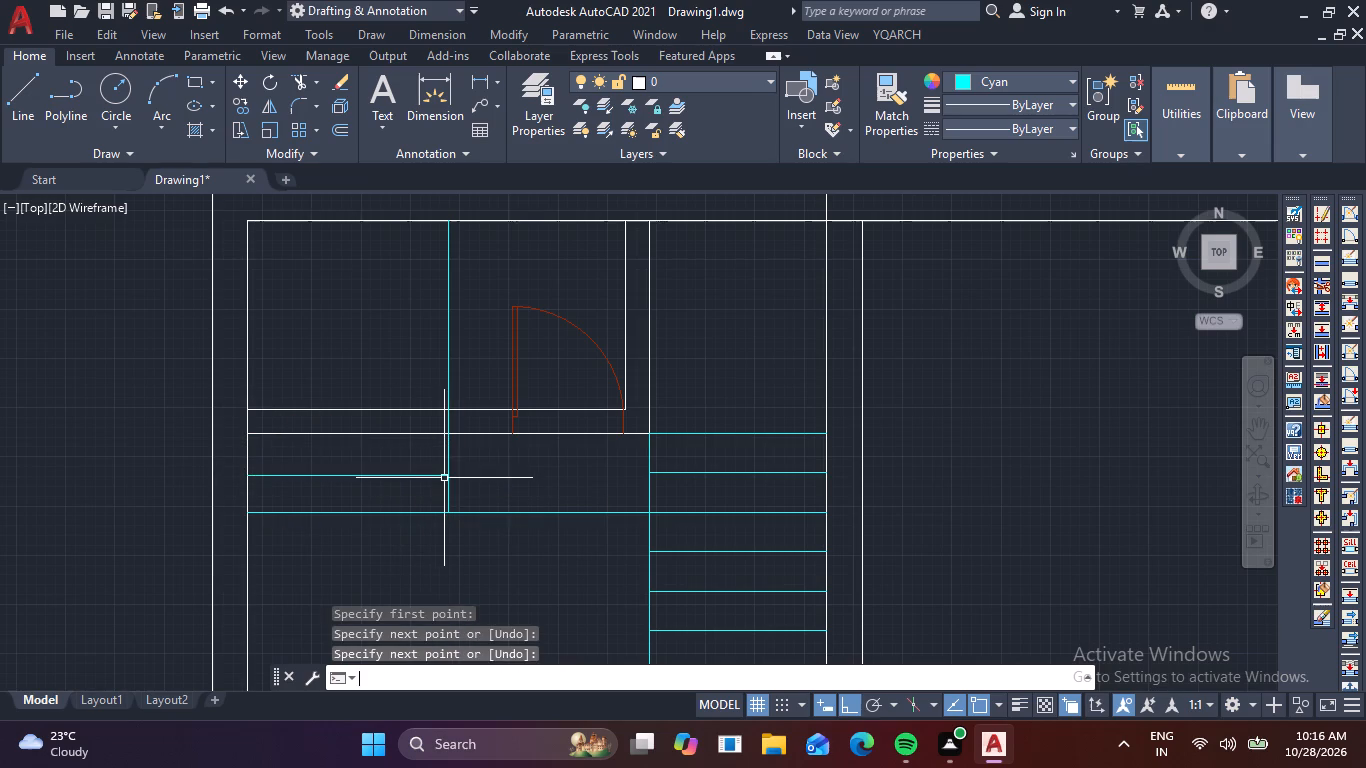
Draw two vertical lines about 4' long in the small north-west room's east half, from the north wall's inner face to the south wall's.
middle_click_drag(509, 461, 422, 584)
key("space")
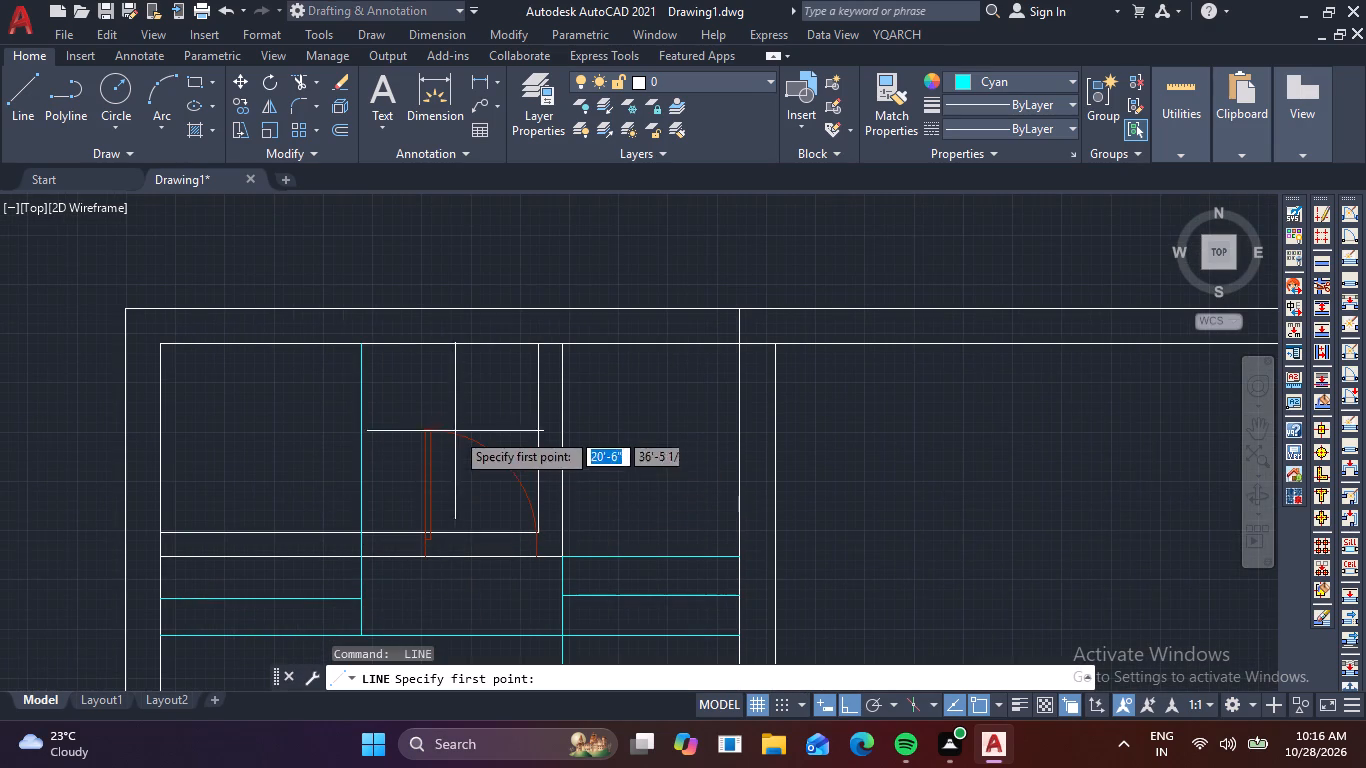
left_click(459, 346)
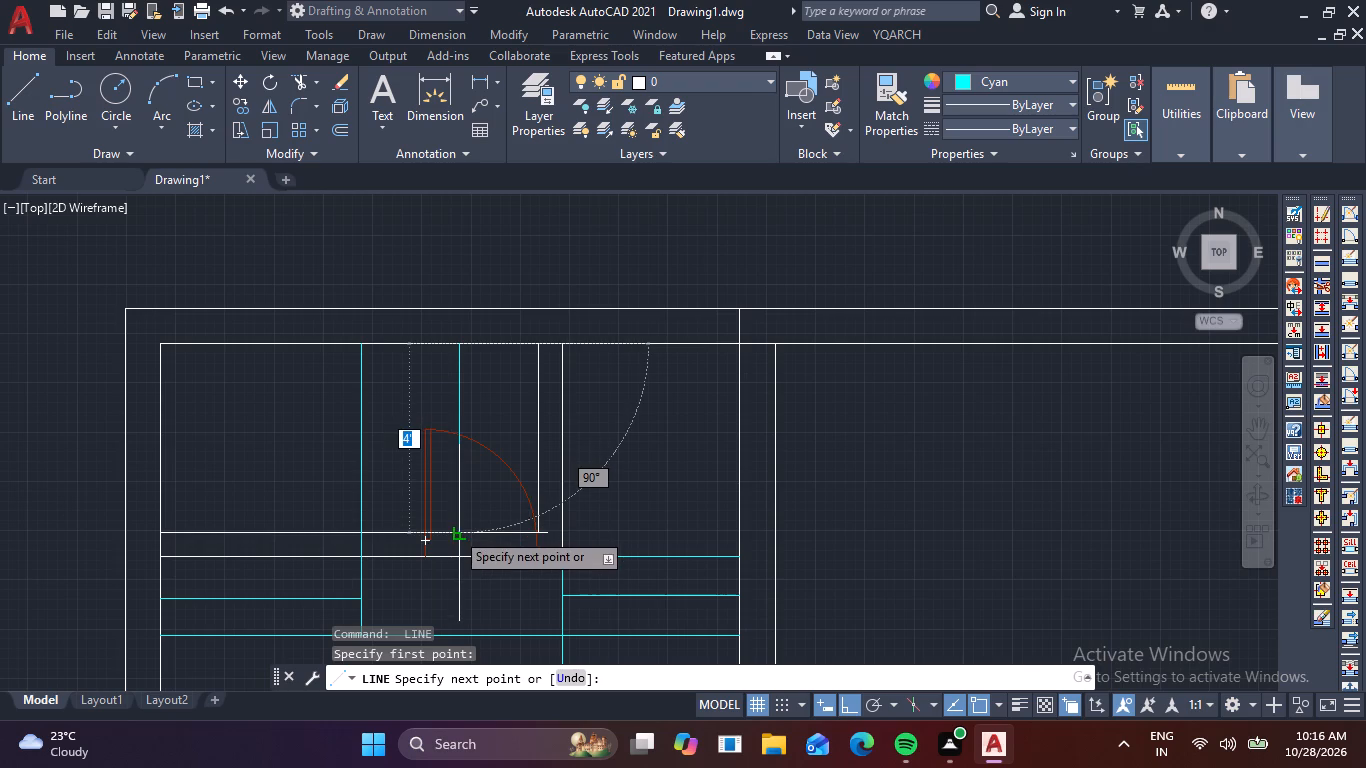
left_click(456, 534)
key("space")
key("space")
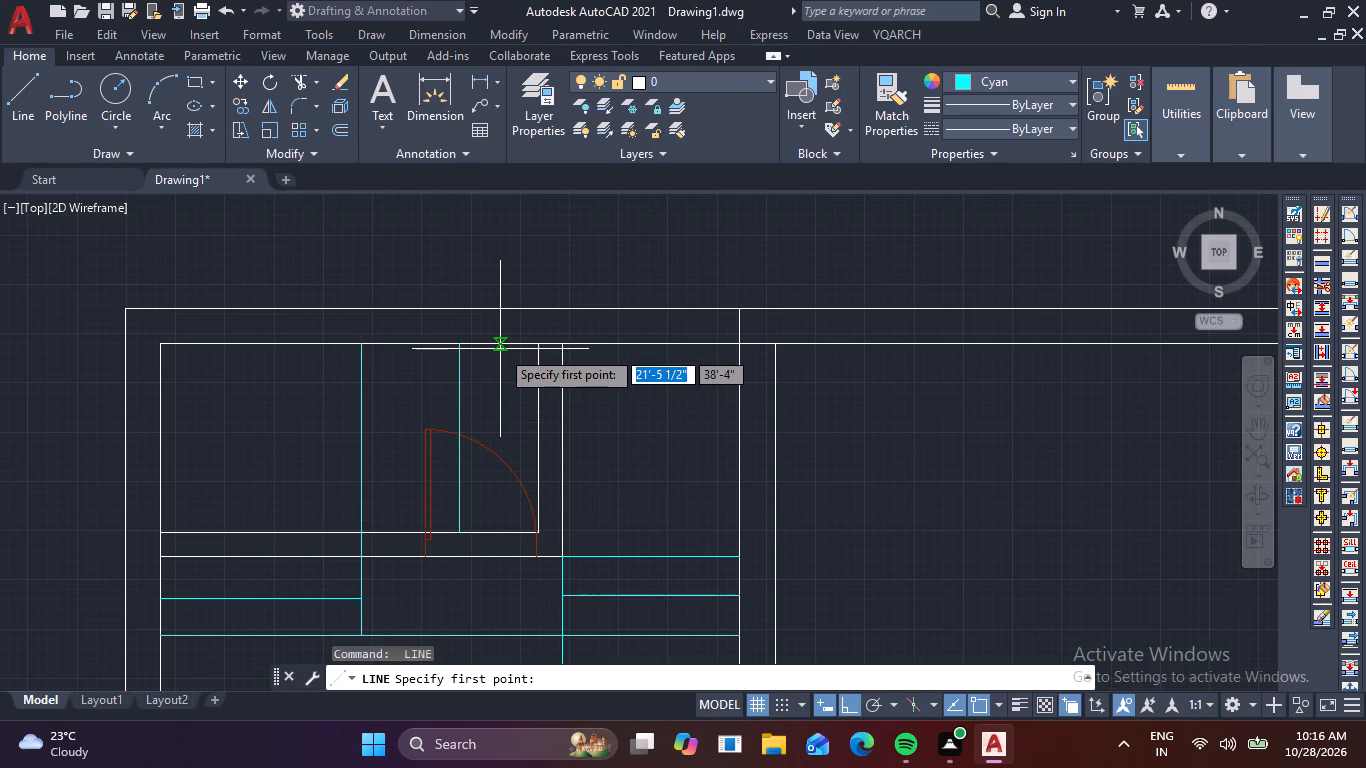
left_click(500, 349)
left_click(495, 529)
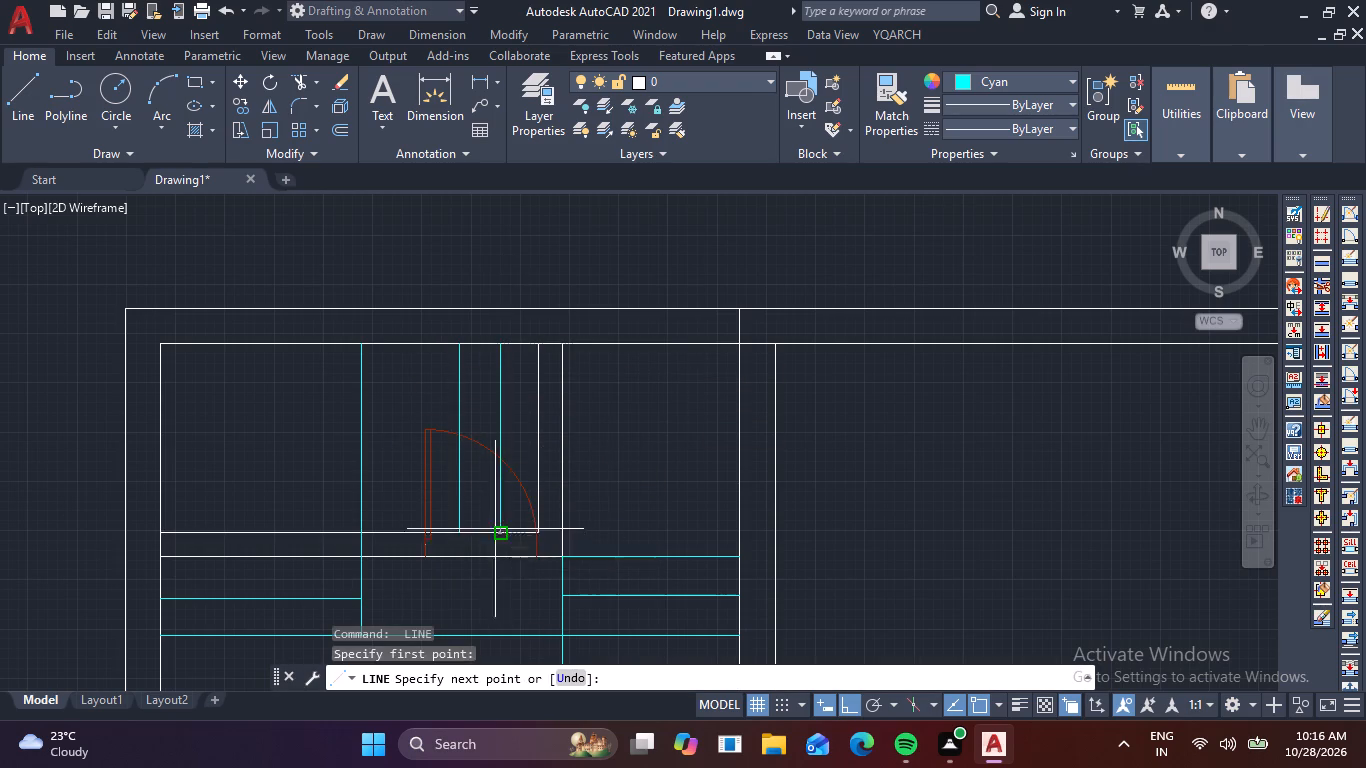
key("space")
Change the three new vertical lines and the short horizontal line to the dashed ACAD linetype.
left_click(508, 398)
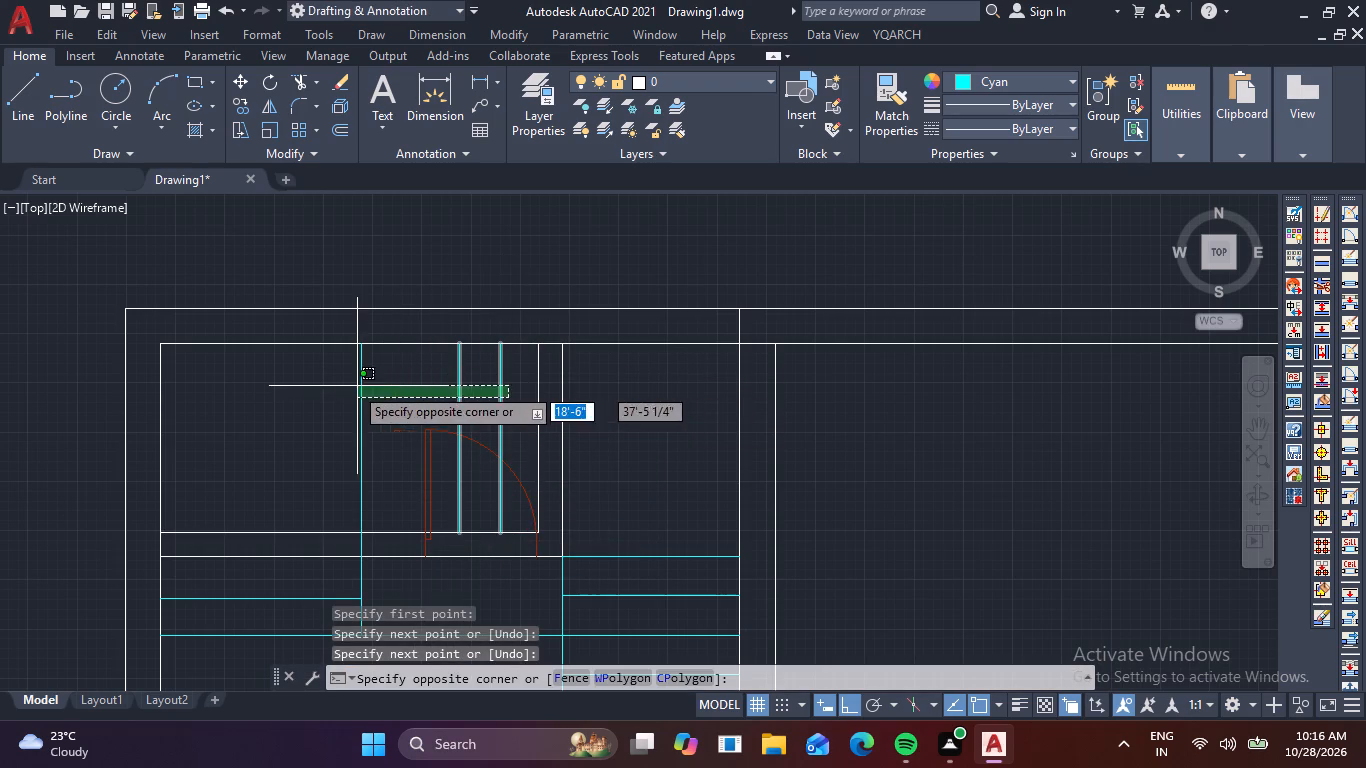
left_click(322, 386)
middle_click_drag(362, 508, 379, 355)
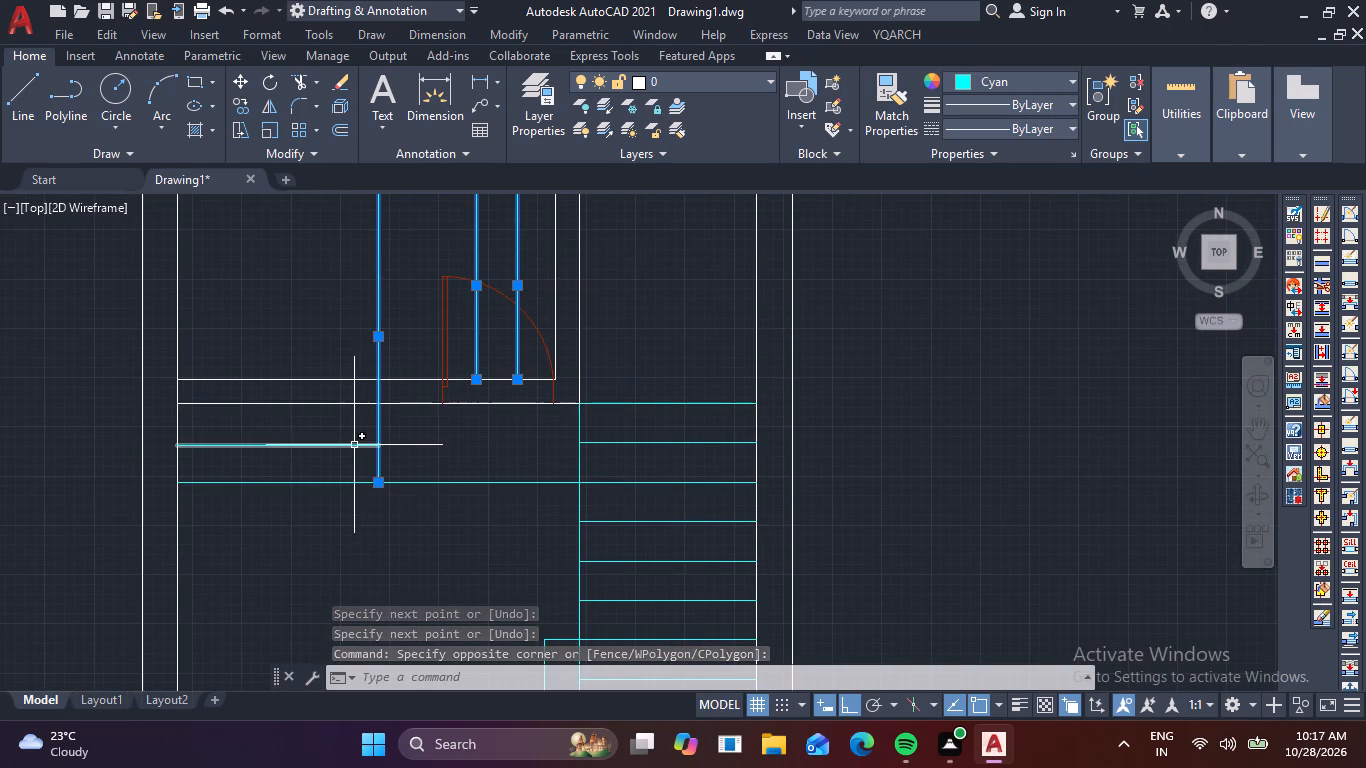
left_click(354, 445)
left_click(1054, 132)
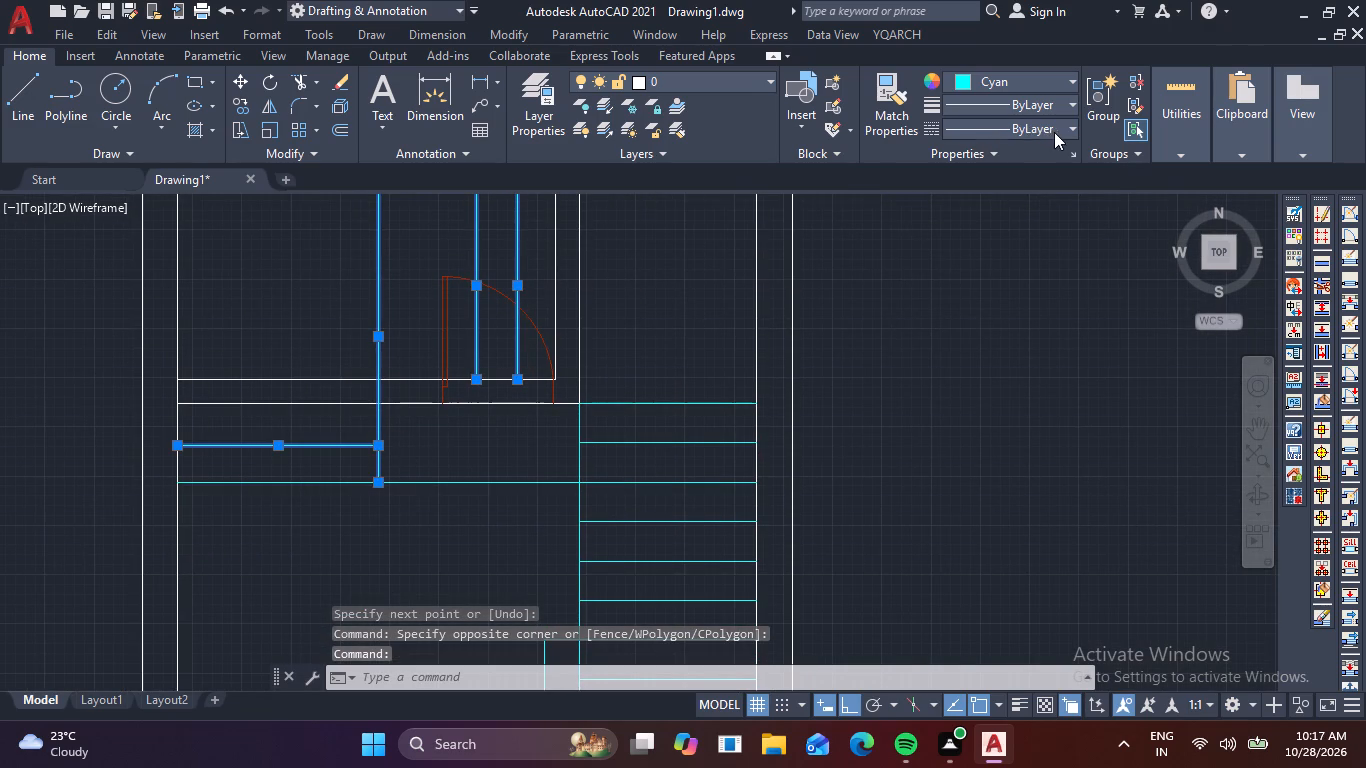
left_click(1025, 200)
key("Escape")
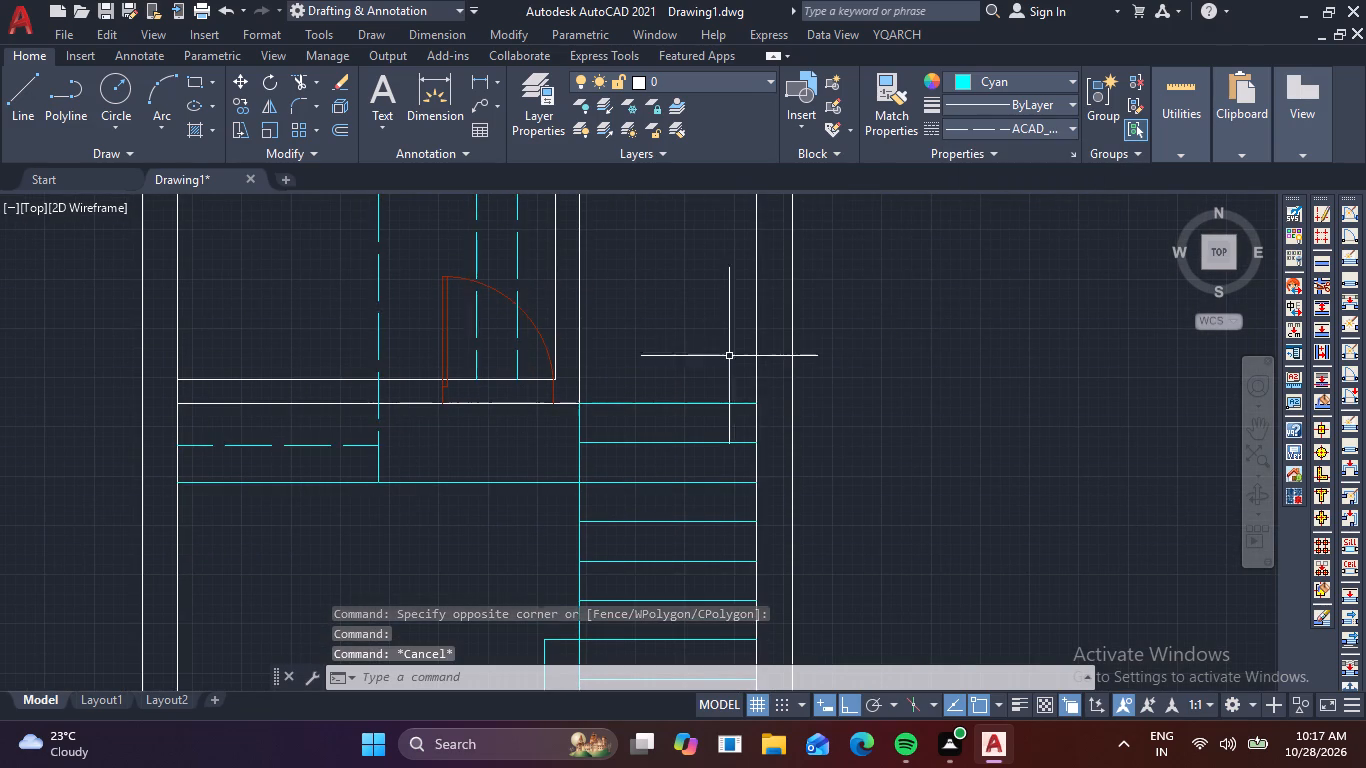
Set the color to ByLayer and draw a vertical arrow shaft from the second-southernmost tread's midpoint to the fourth tread line from the north.
scroll(667, 406, "down", 1)
middle_click_drag(728, 382, 702, 431)
scroll(685, 423, "down", 3)
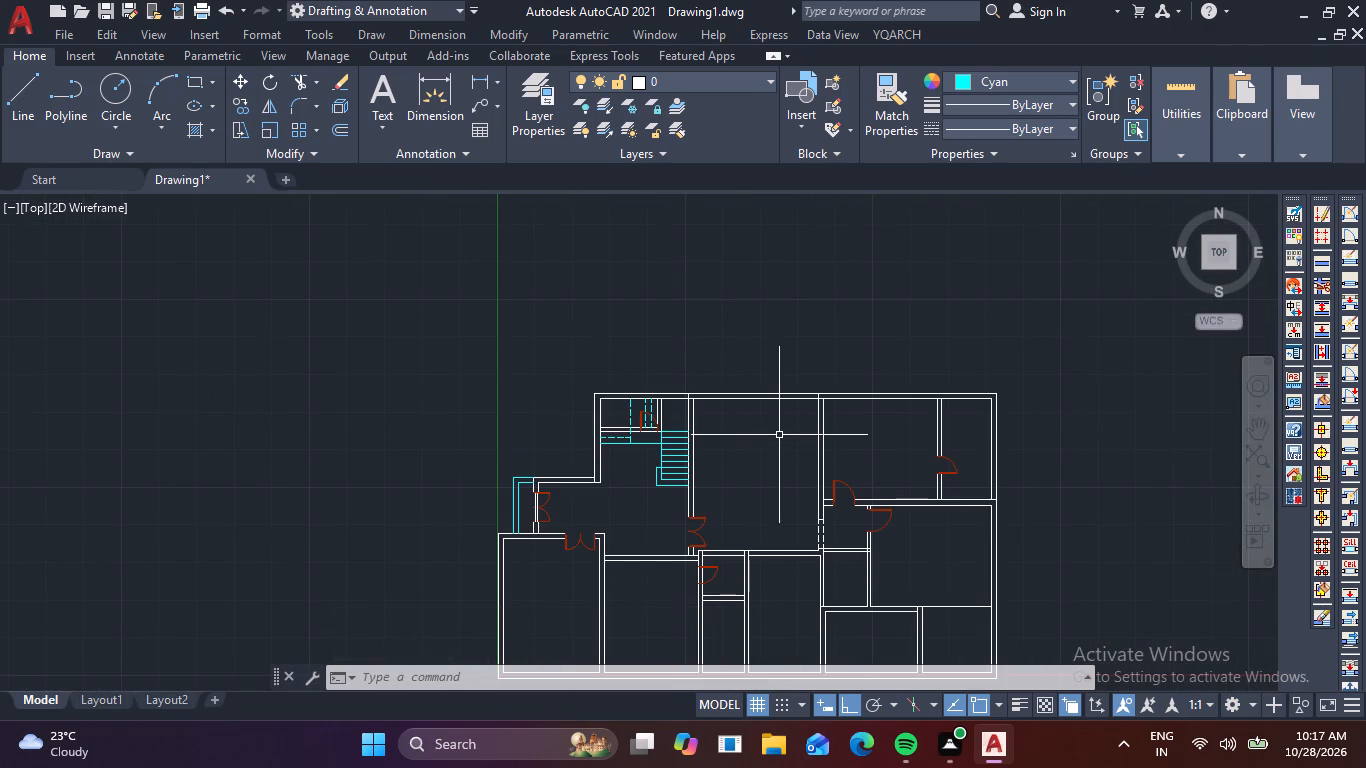
left_click(1076, 82)
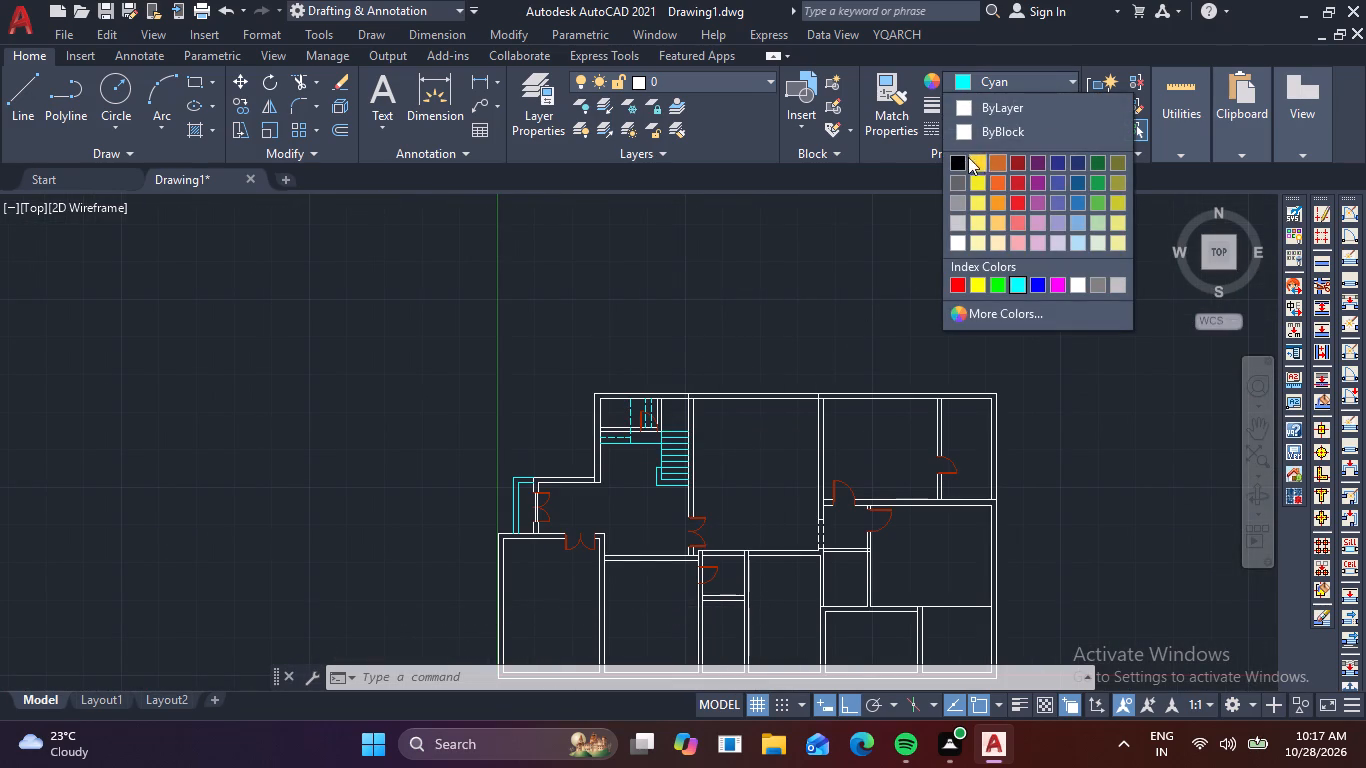
left_click(979, 106)
key("l")
key("space")
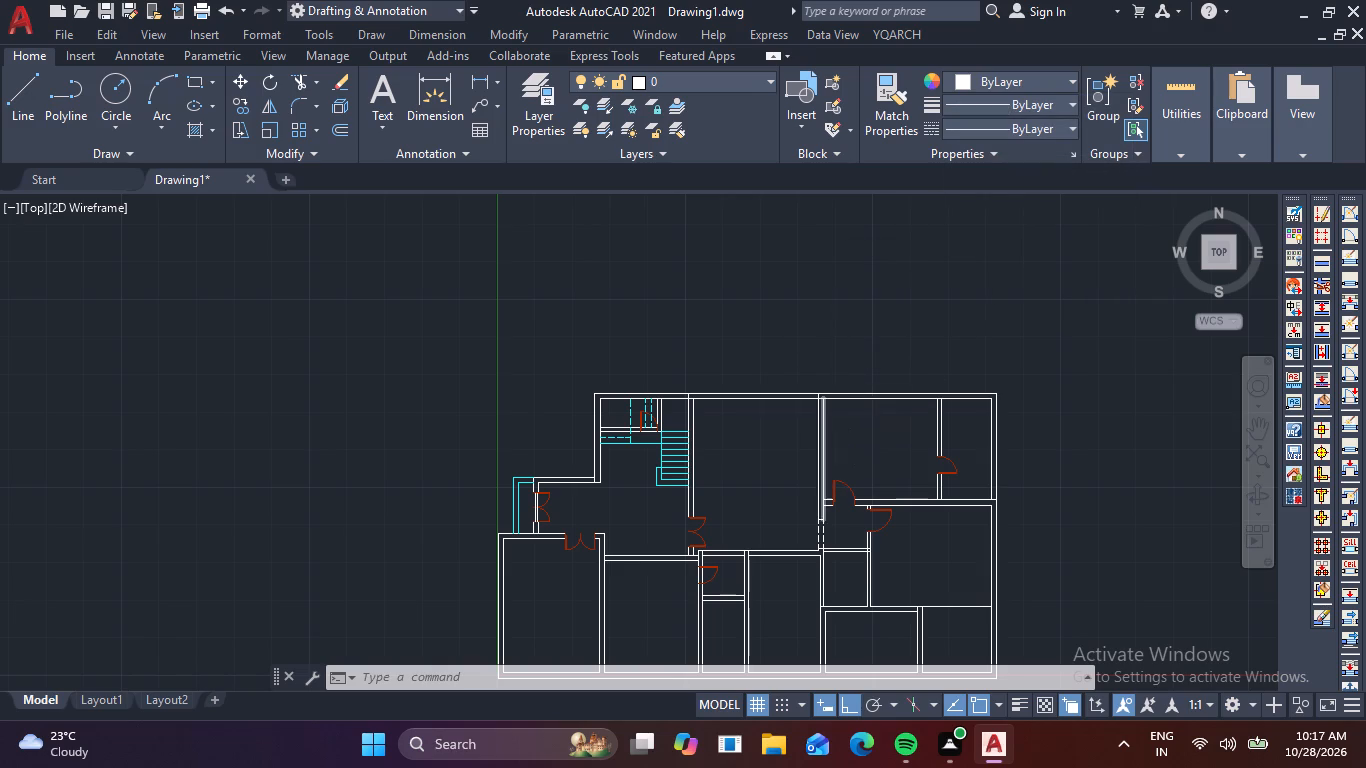
scroll(640, 494, "up", 2)
middle_click_drag(661, 481, 577, 529)
scroll(611, 522, "up", 2)
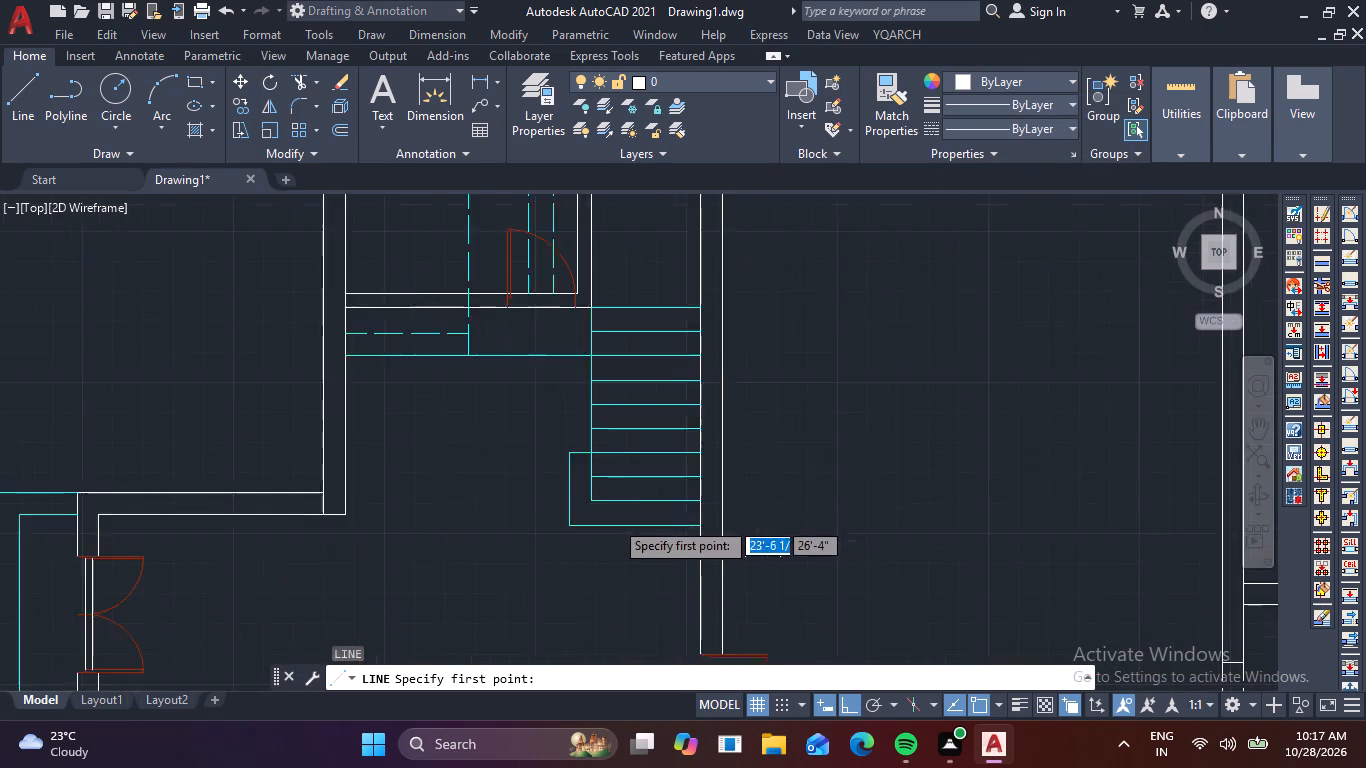
scroll(618, 517, "up", 1)
left_click(676, 474)
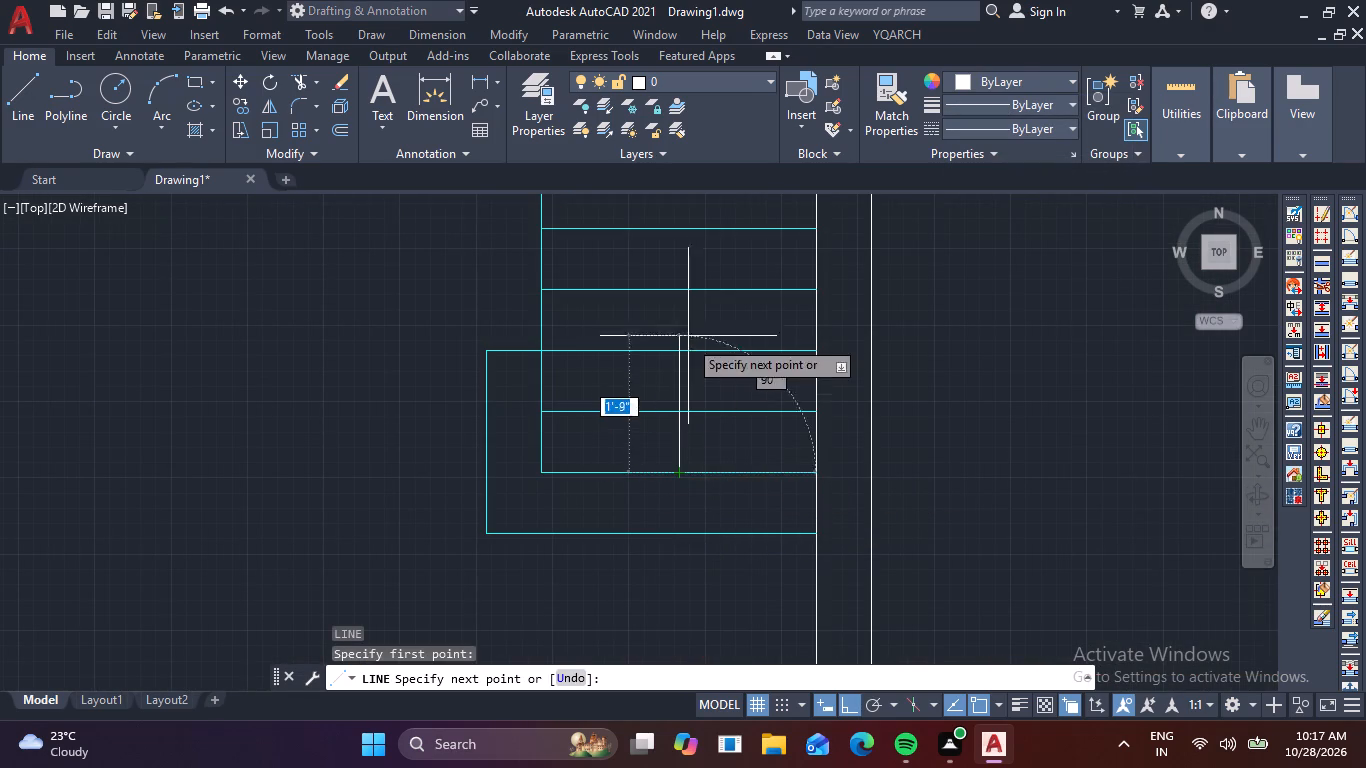
key("F8")
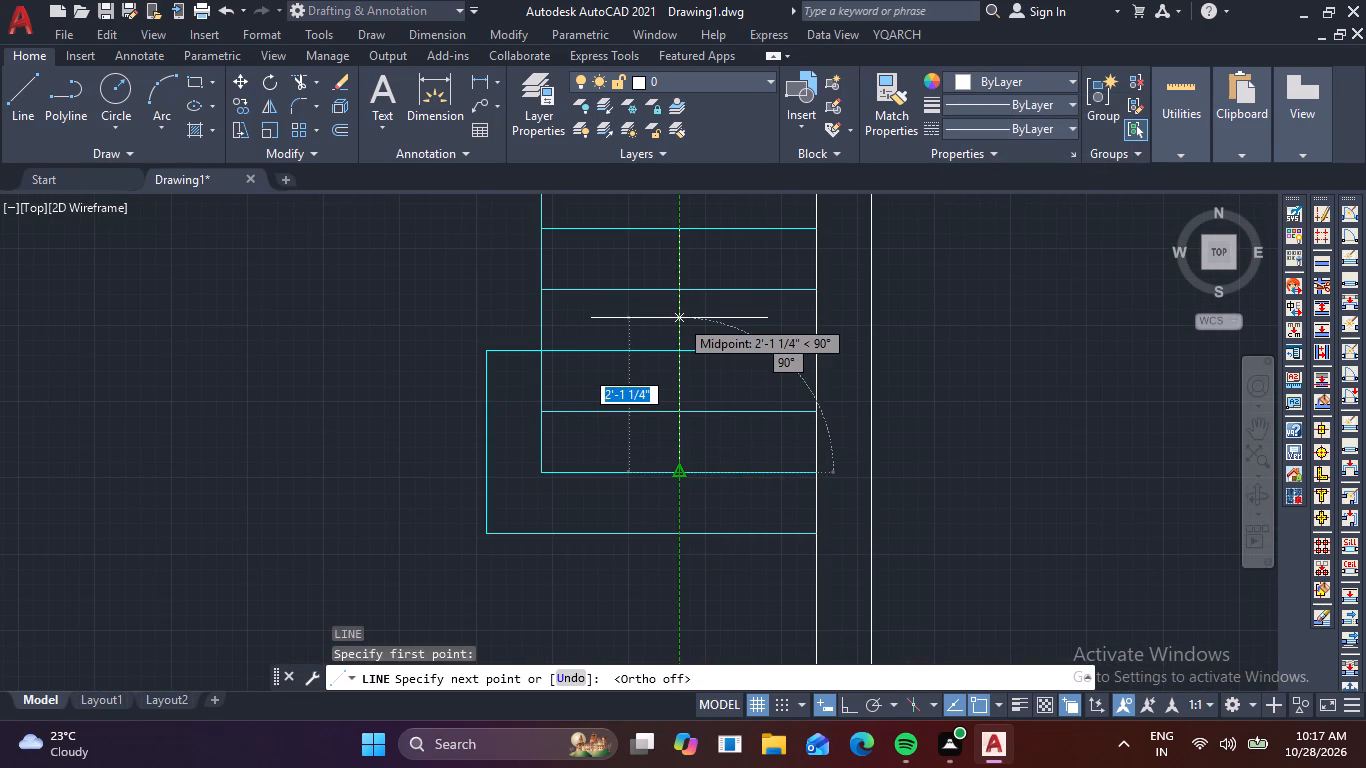
middle_click_drag(682, 323, 670, 521)
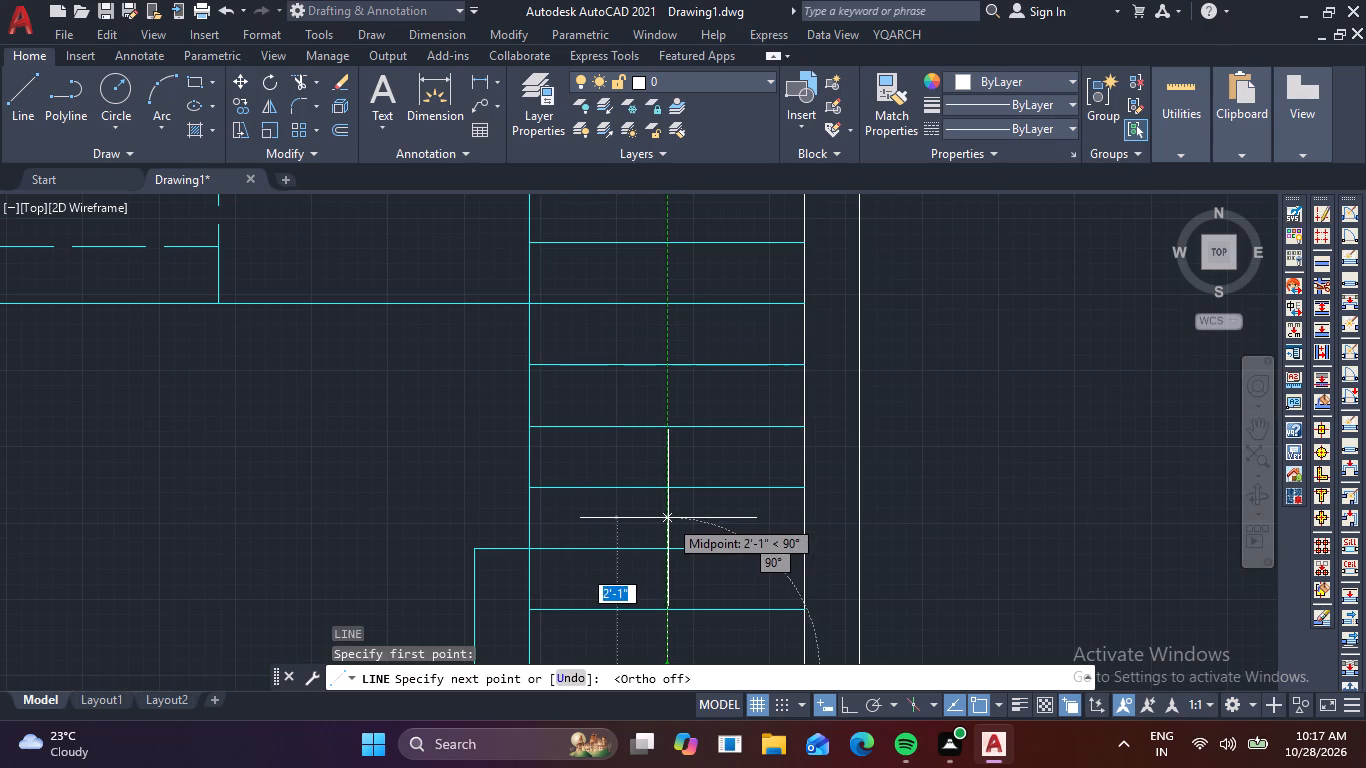
key("F8")
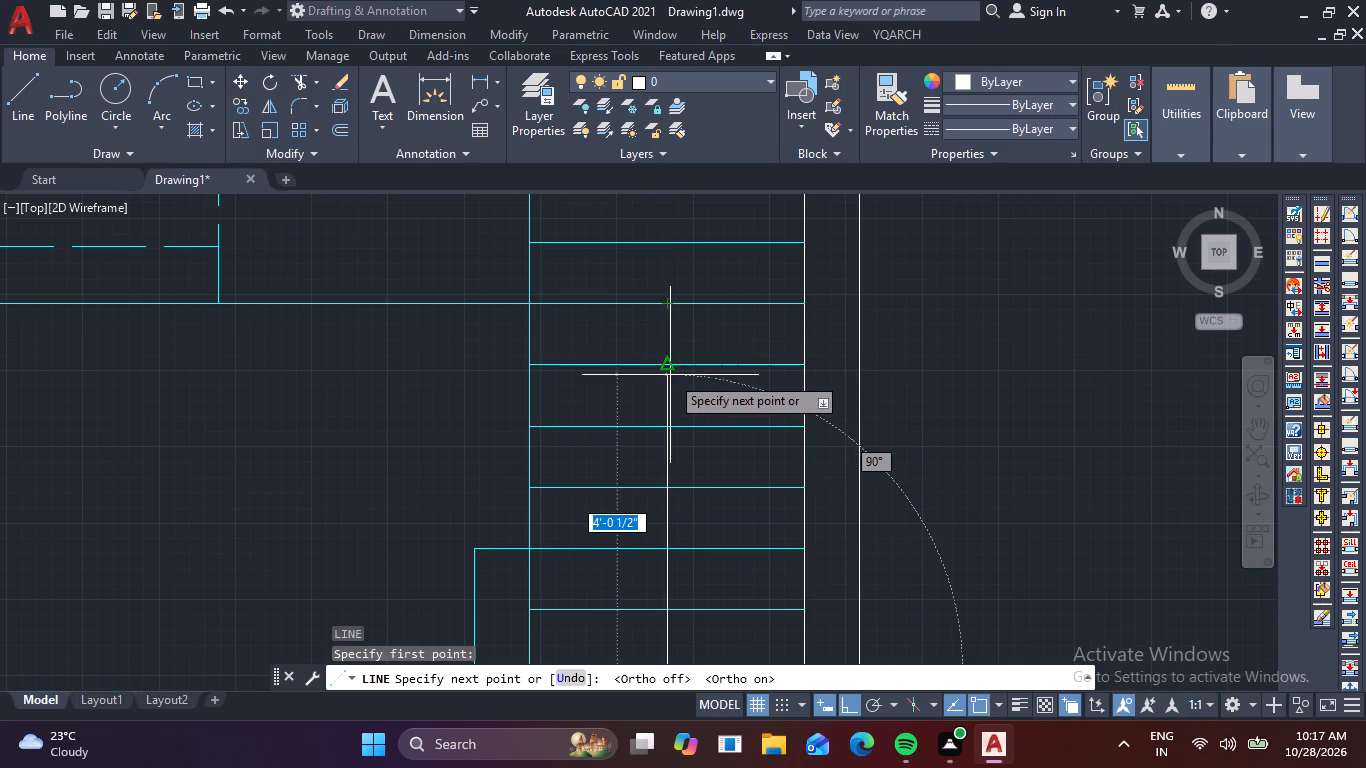
left_click(664, 363)
key("Escape")
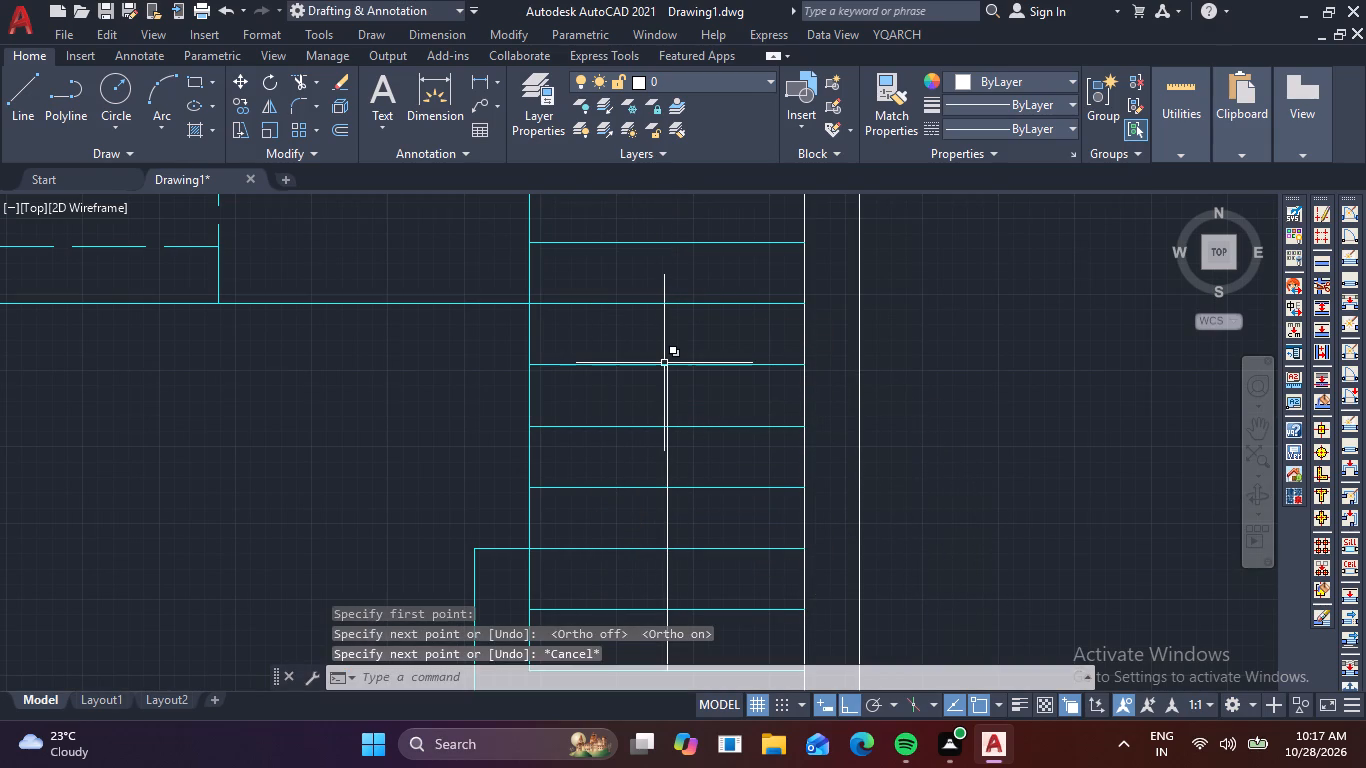
Draw a diagonal arrowhead line about 10" long from the shaft's north end toward the south-west.
type("L")
key("space")
left_click(662, 365)
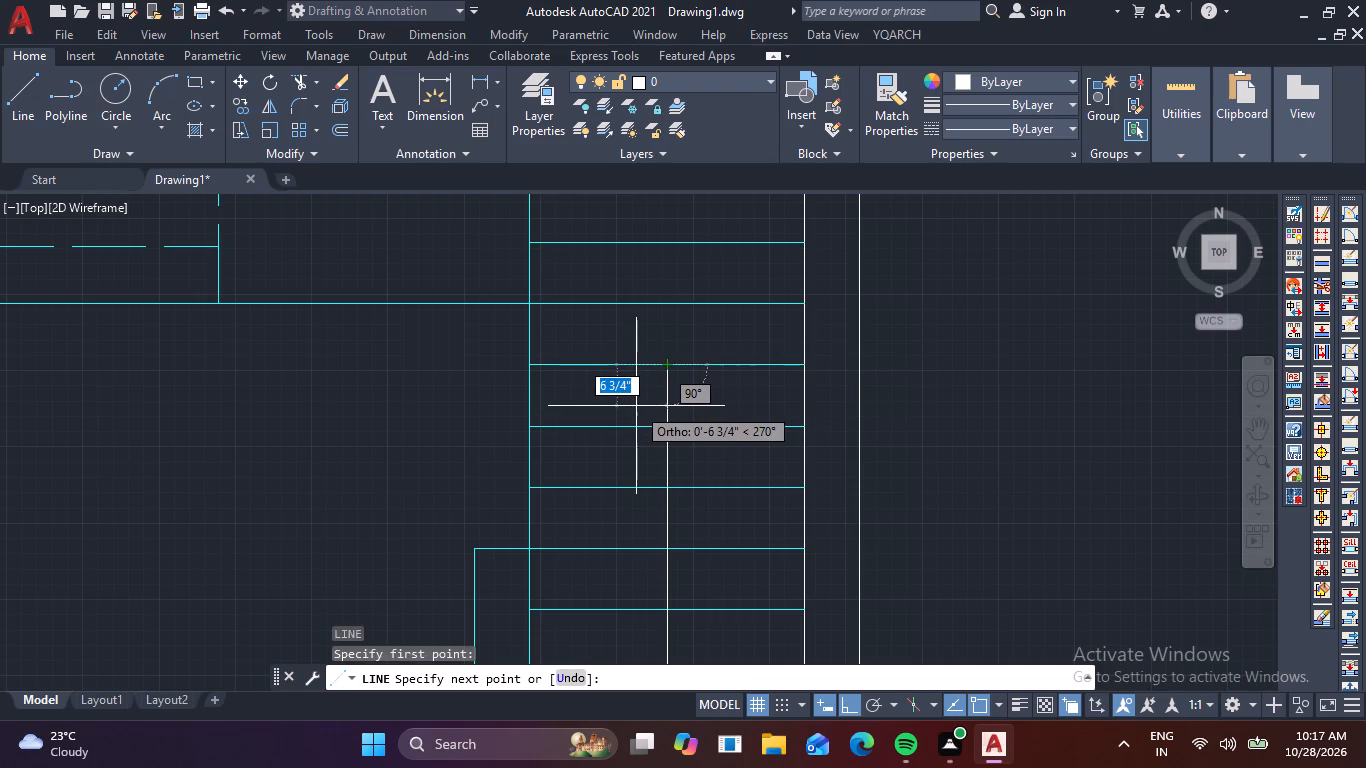
key("F8")
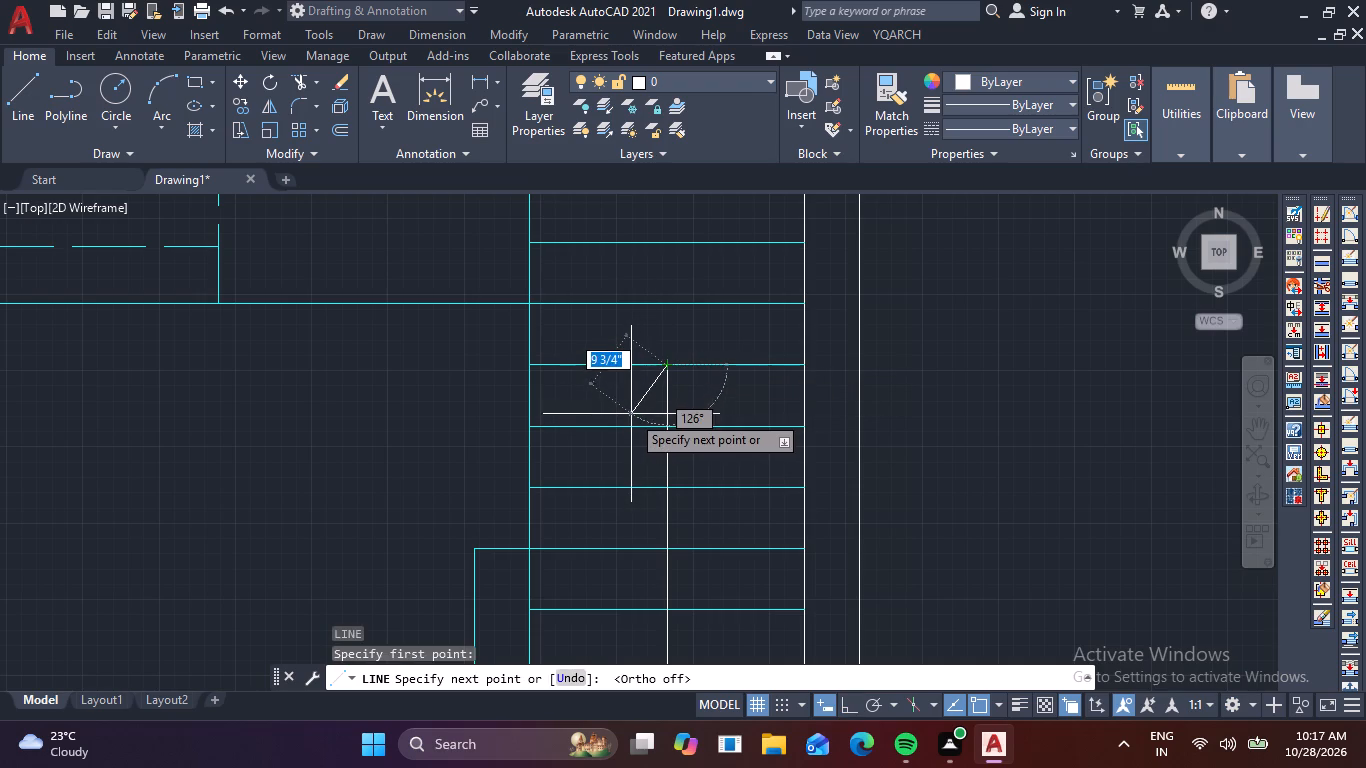
left_click(623, 415)
key("space")
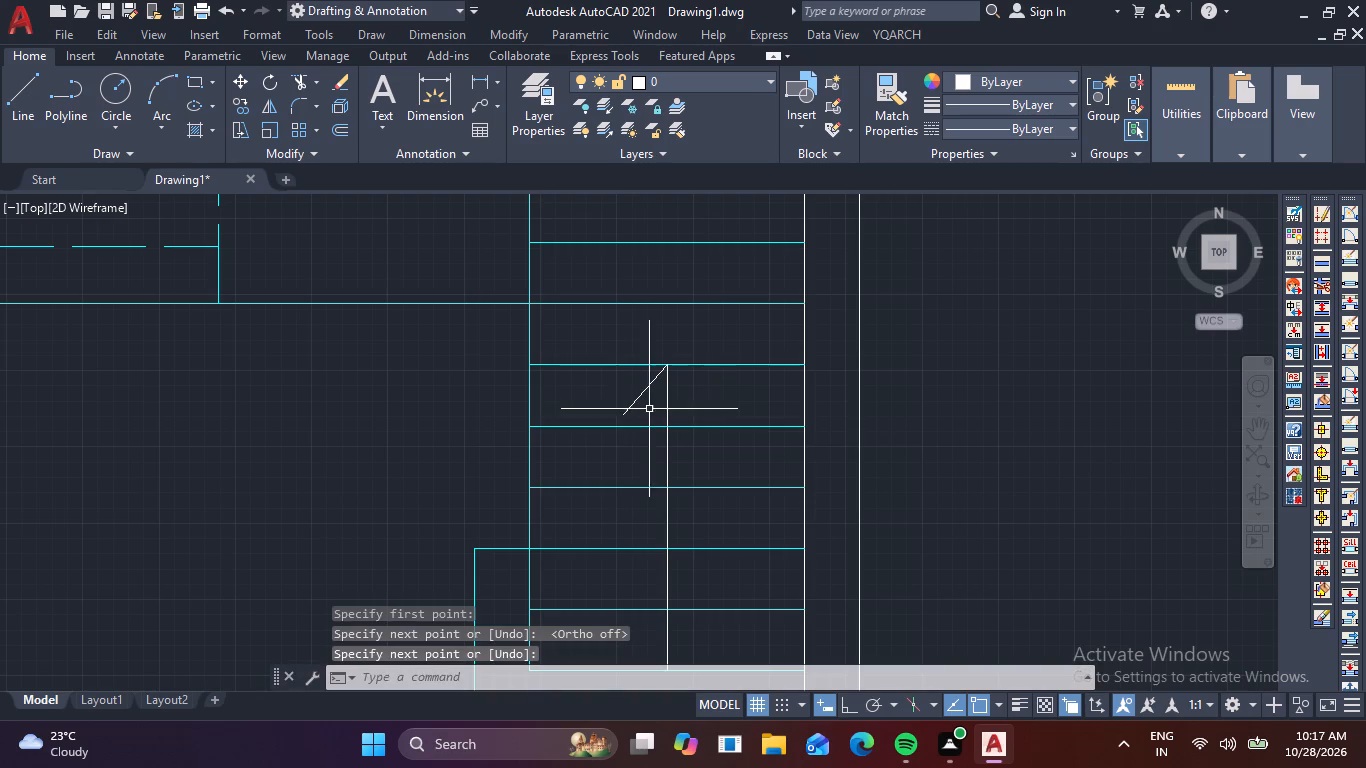
Mirror the diagonal arrowhead line about the vertical shaft, keeping the original.
left_click(651, 408)
left_click(631, 398)
type("MI")
key("space")
left_click(666, 365)
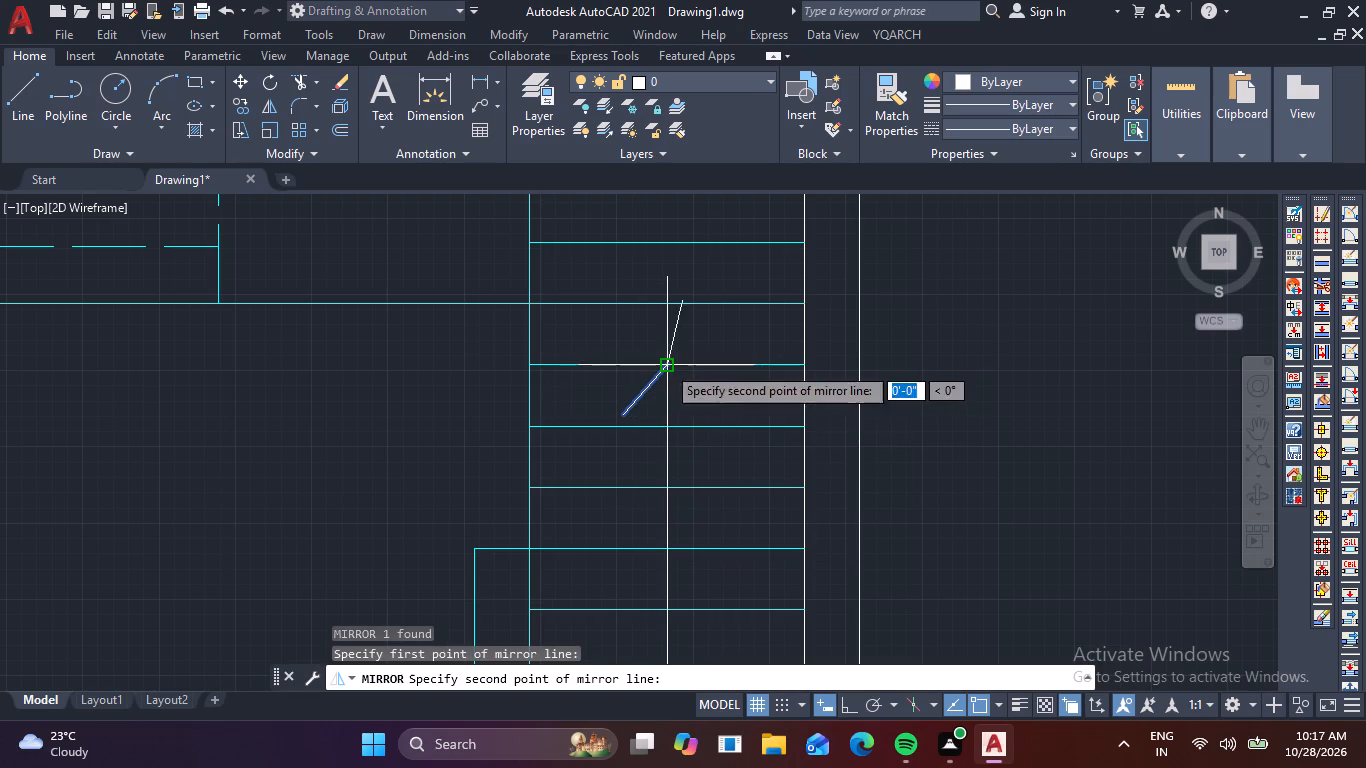
left_click(663, 430)
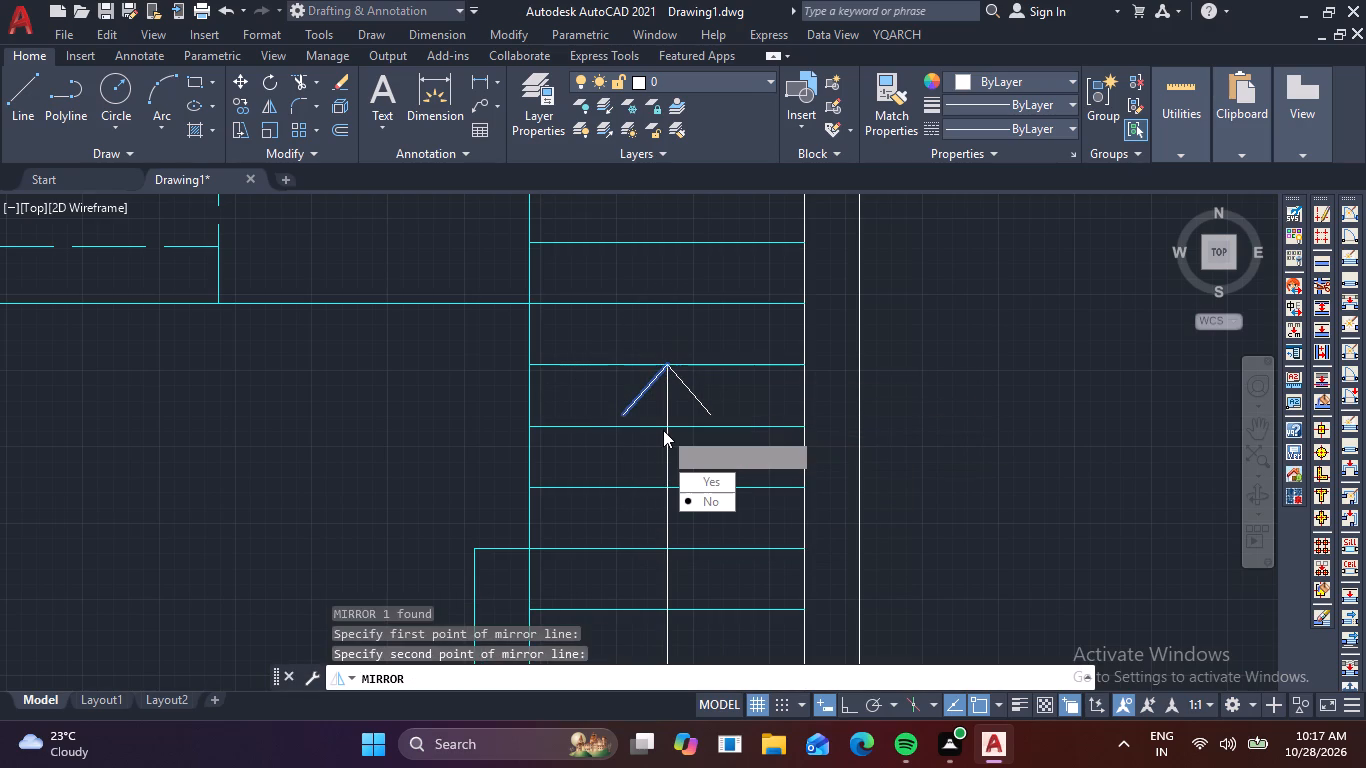
key("space")
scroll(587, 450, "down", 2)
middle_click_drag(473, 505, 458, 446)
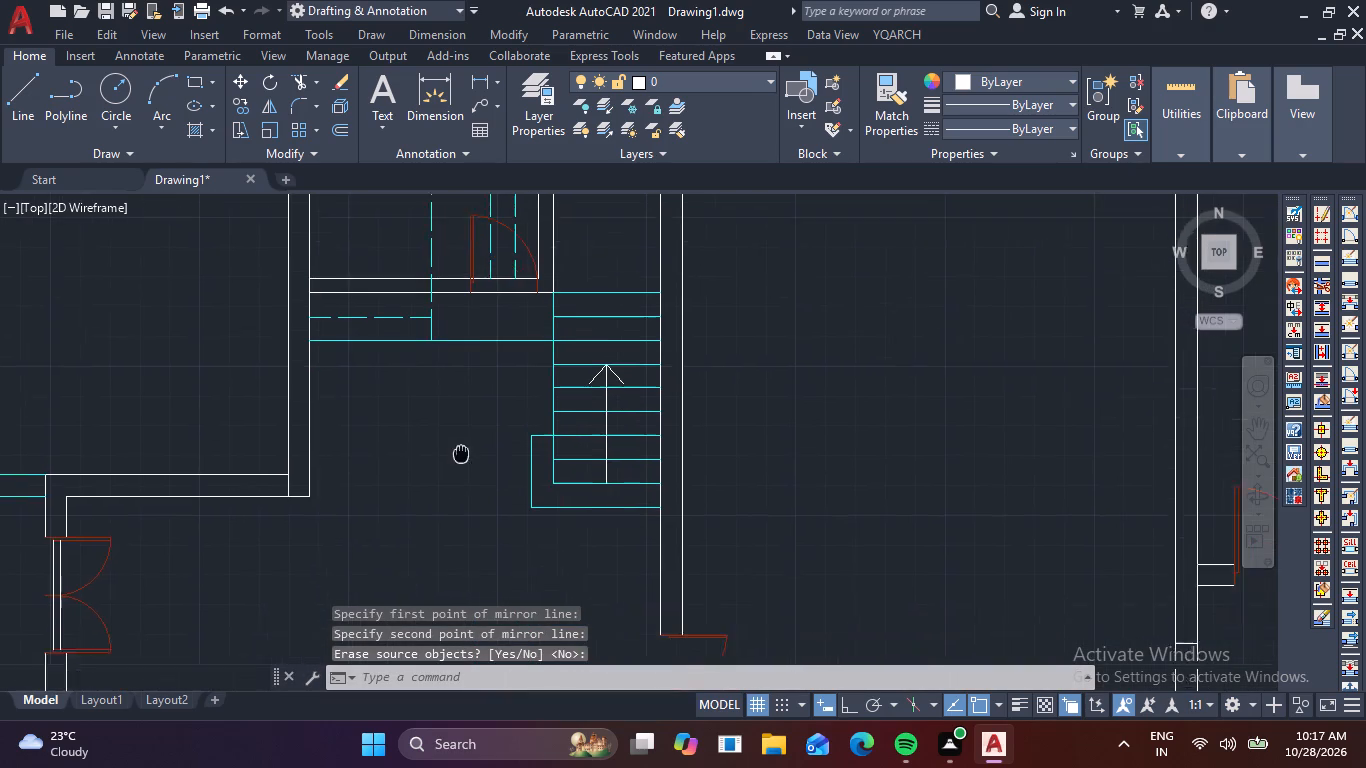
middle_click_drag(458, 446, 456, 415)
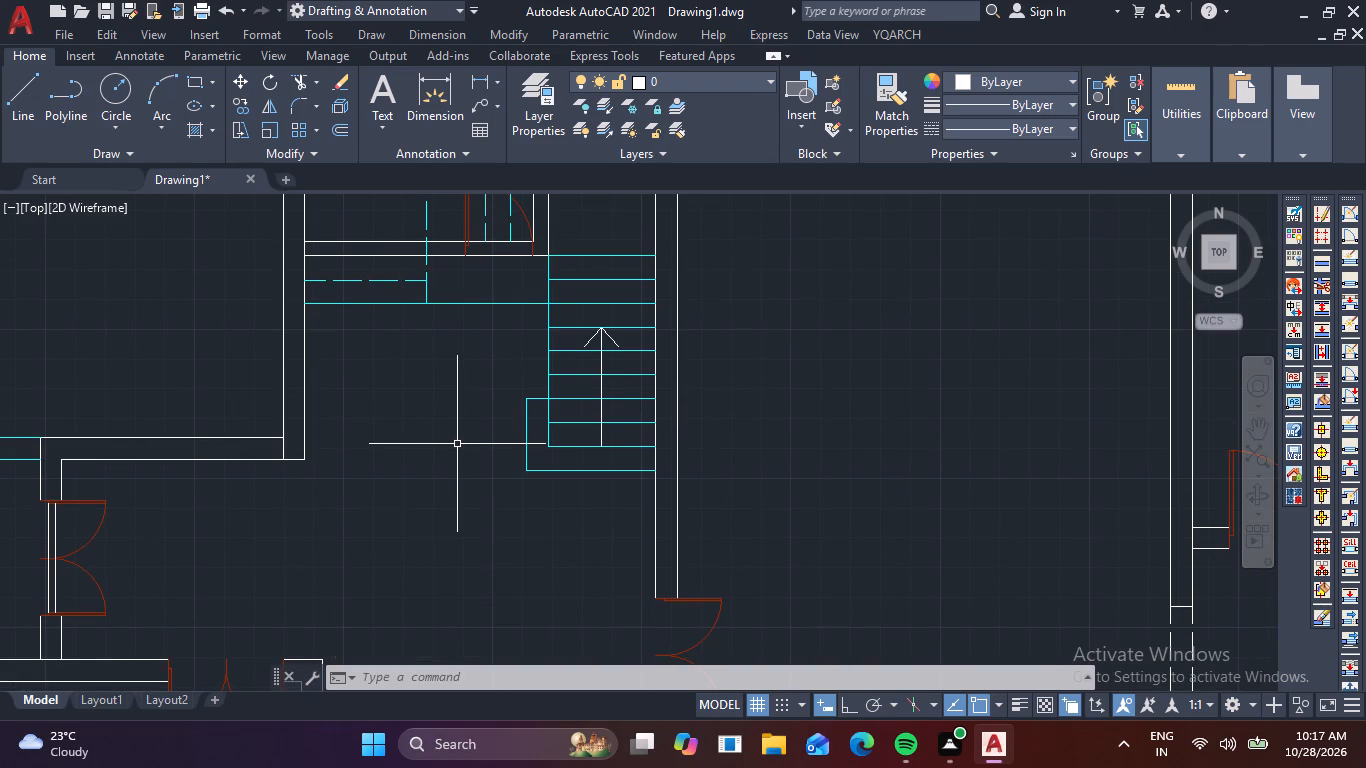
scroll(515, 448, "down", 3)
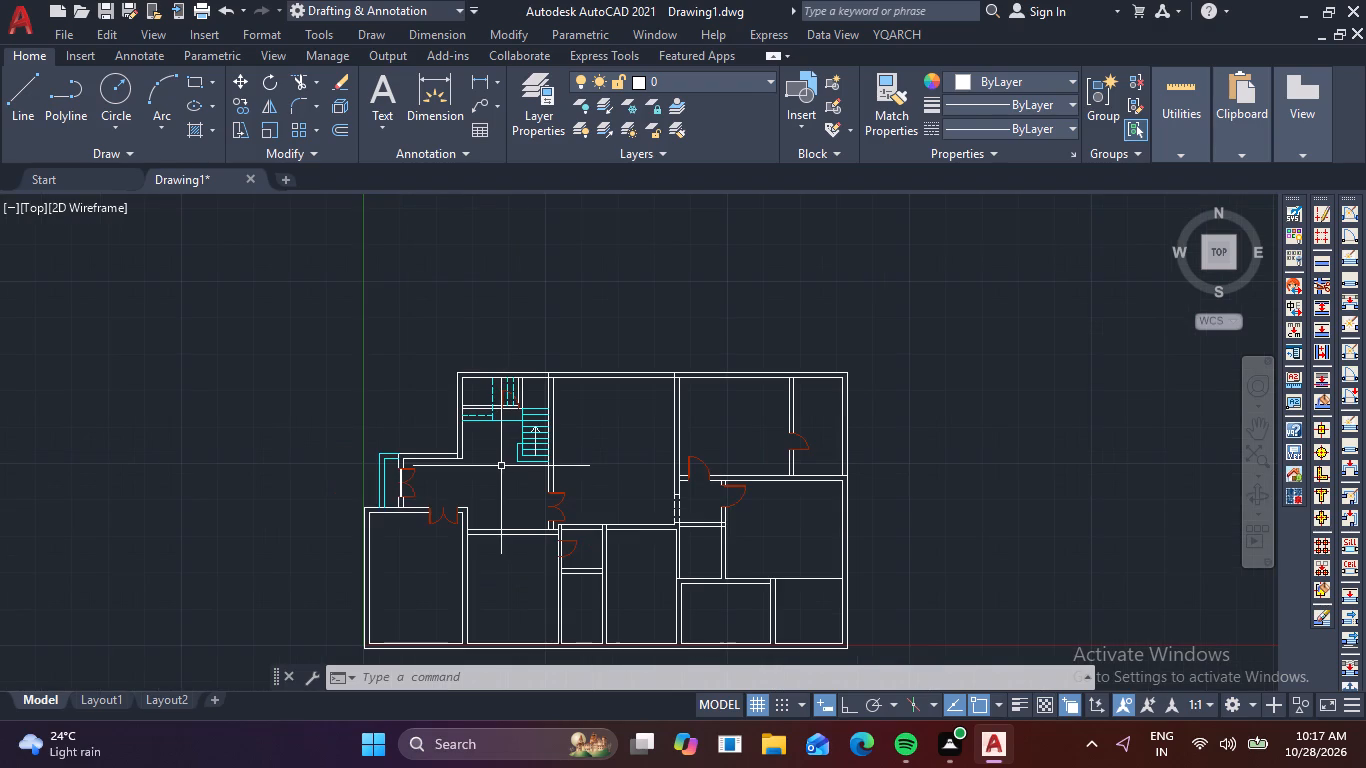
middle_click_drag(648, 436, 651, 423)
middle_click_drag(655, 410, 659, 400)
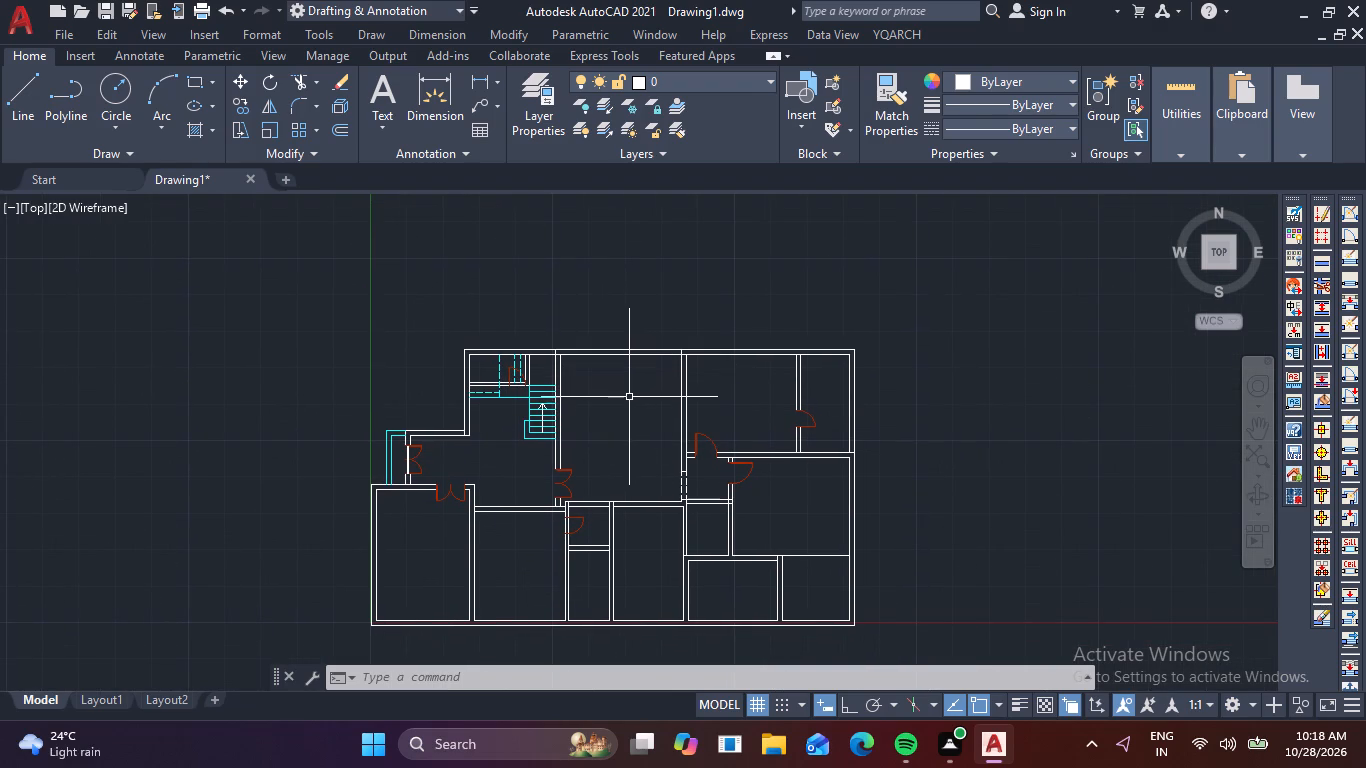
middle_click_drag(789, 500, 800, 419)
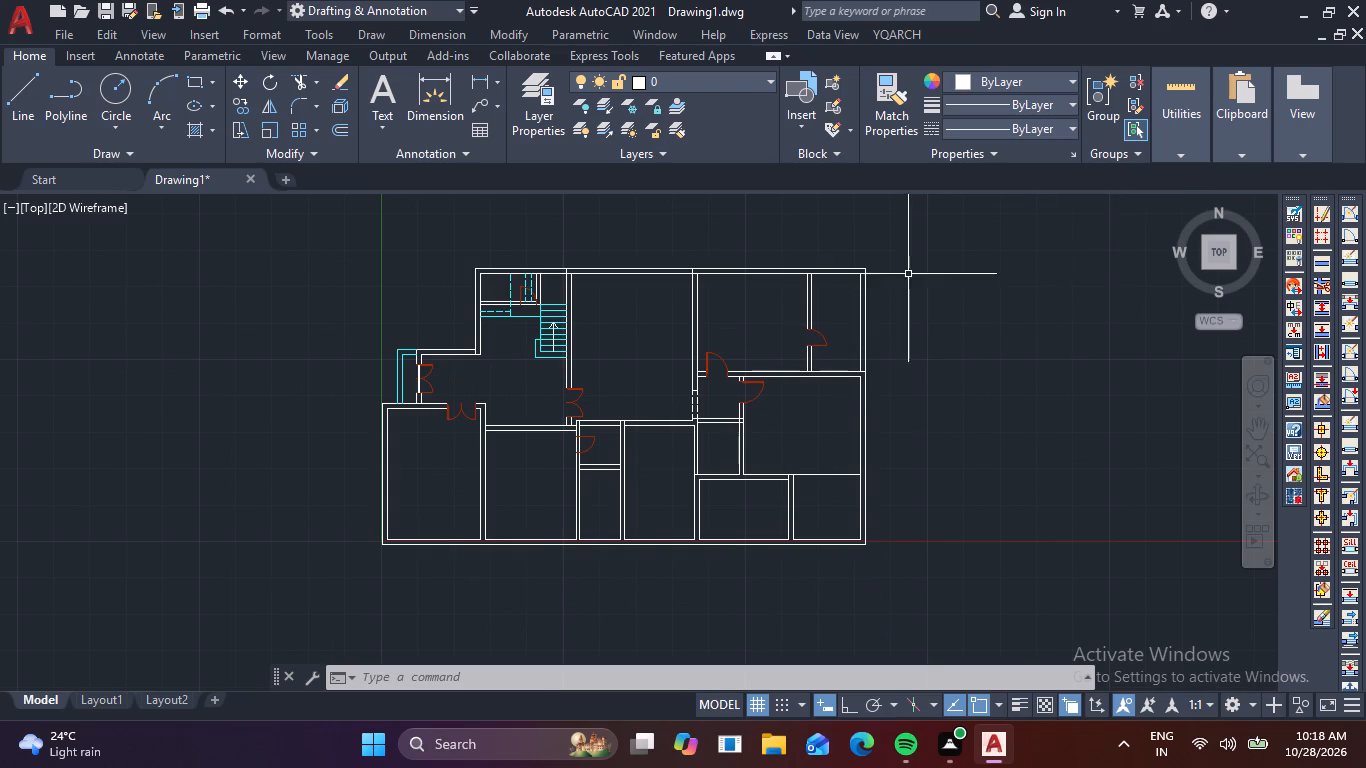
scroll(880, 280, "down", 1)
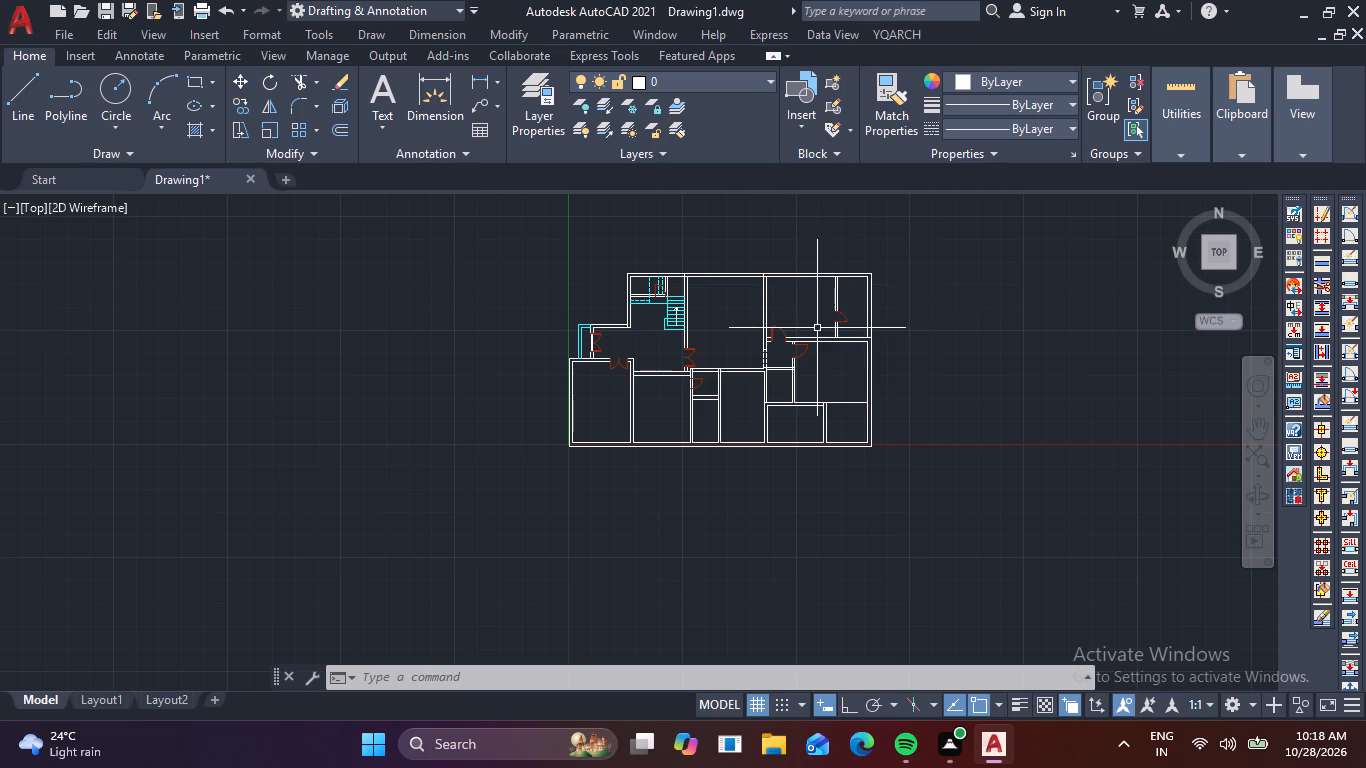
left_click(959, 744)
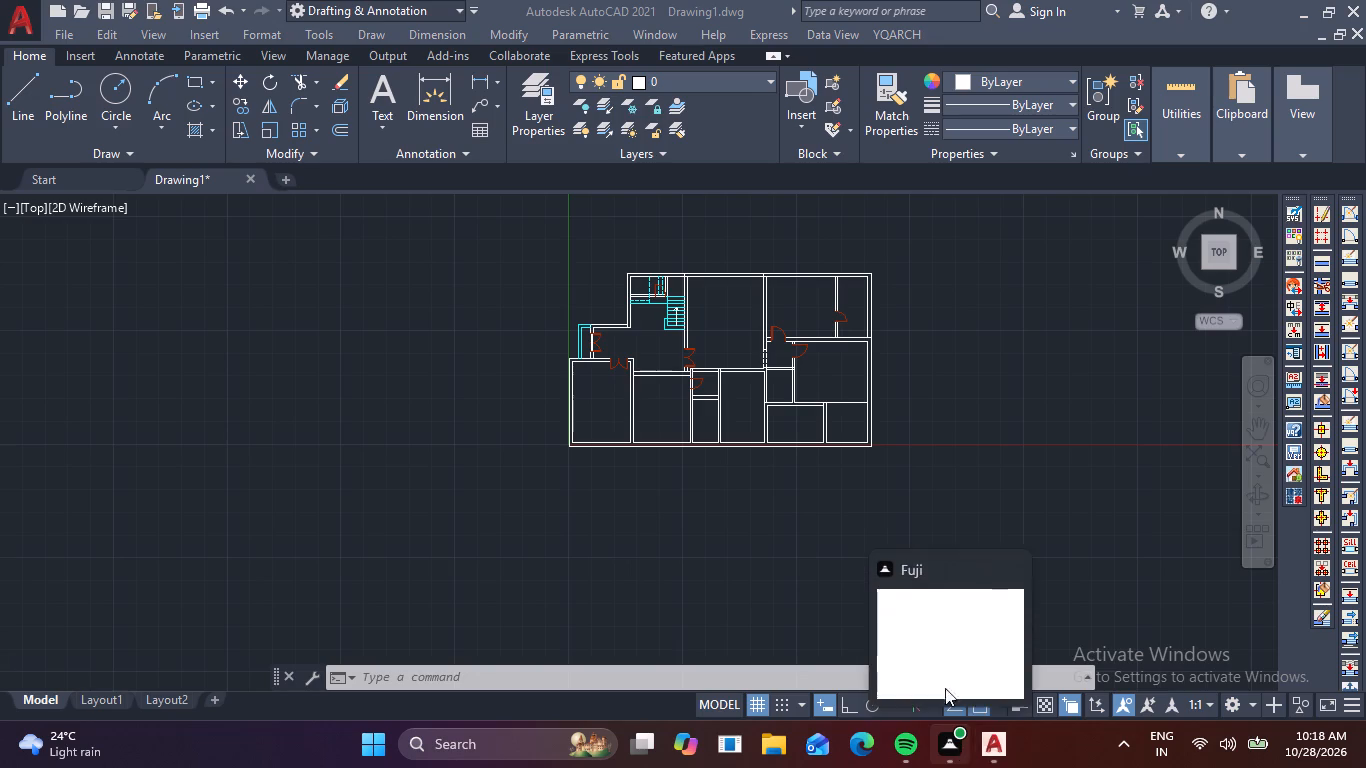
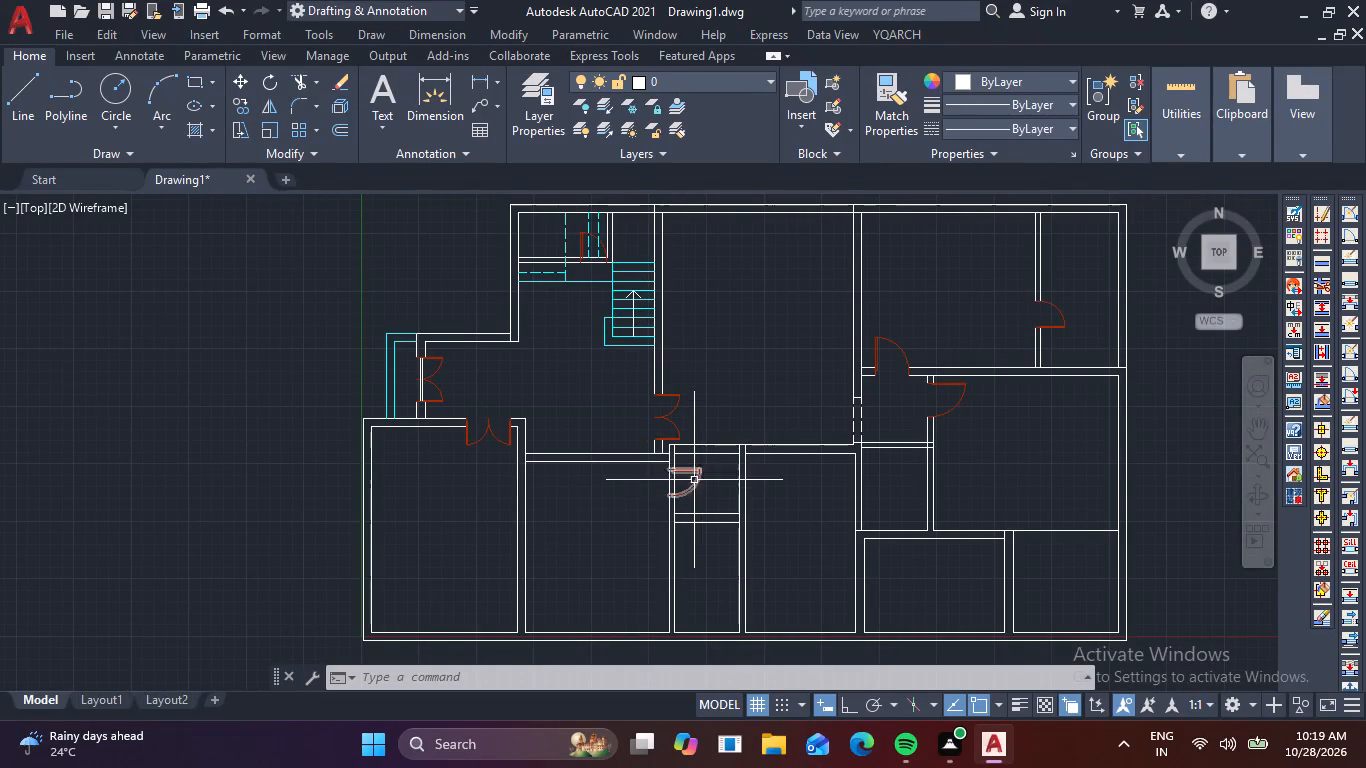
Trim both wall lines across the single door opening of the small middle room, including the leftover stub at the door frame.
key("t")
key("r")
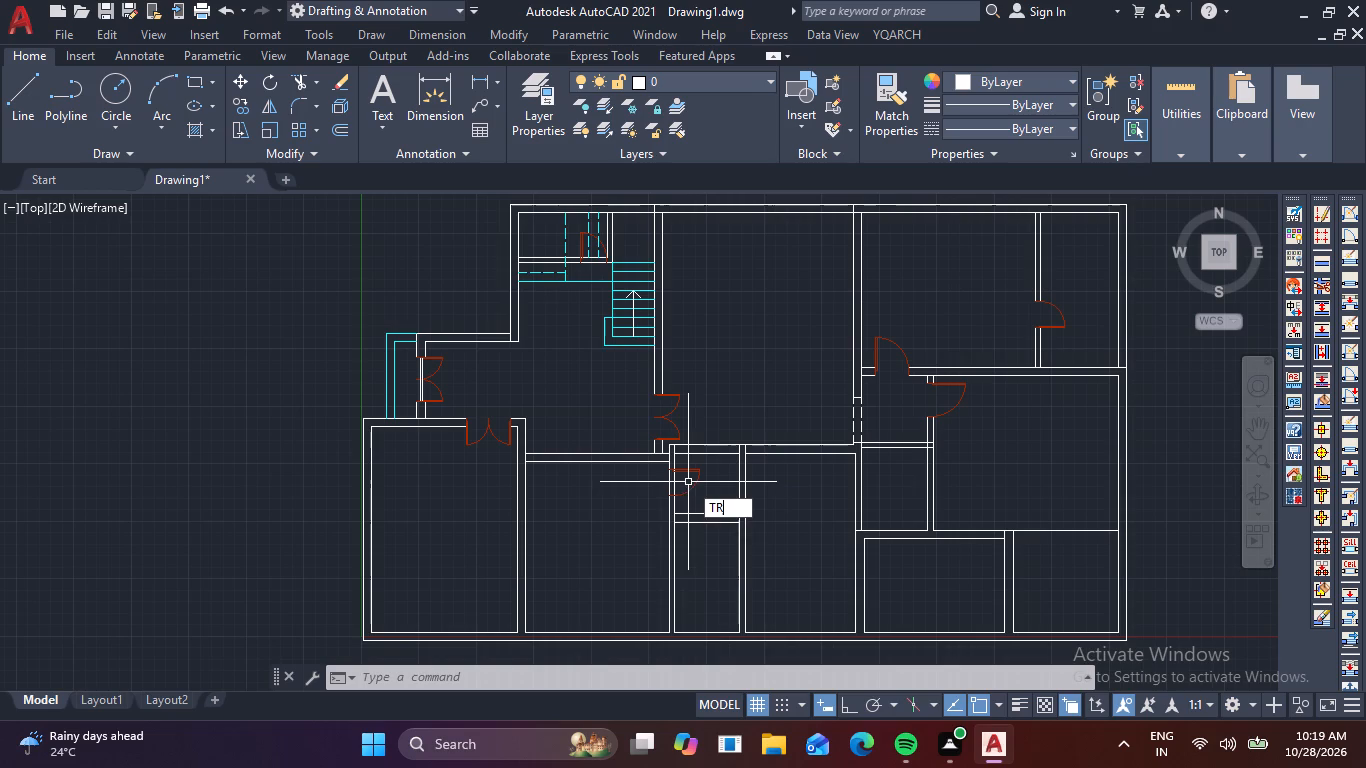
key("space")
scroll(686, 470, "up", 3)
left_click_drag(647, 519, 634, 525)
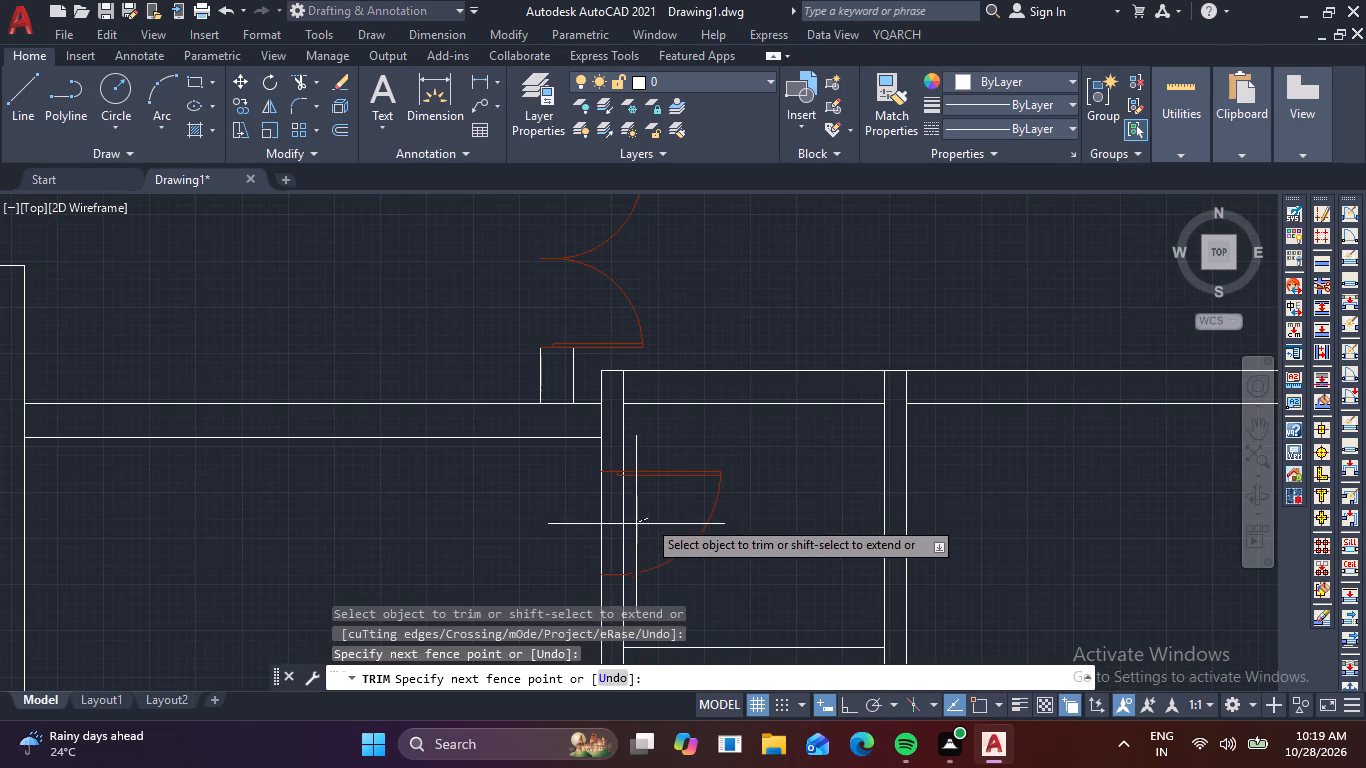
left_click_drag(634, 525, 564, 546)
scroll(602, 466, "up", 4)
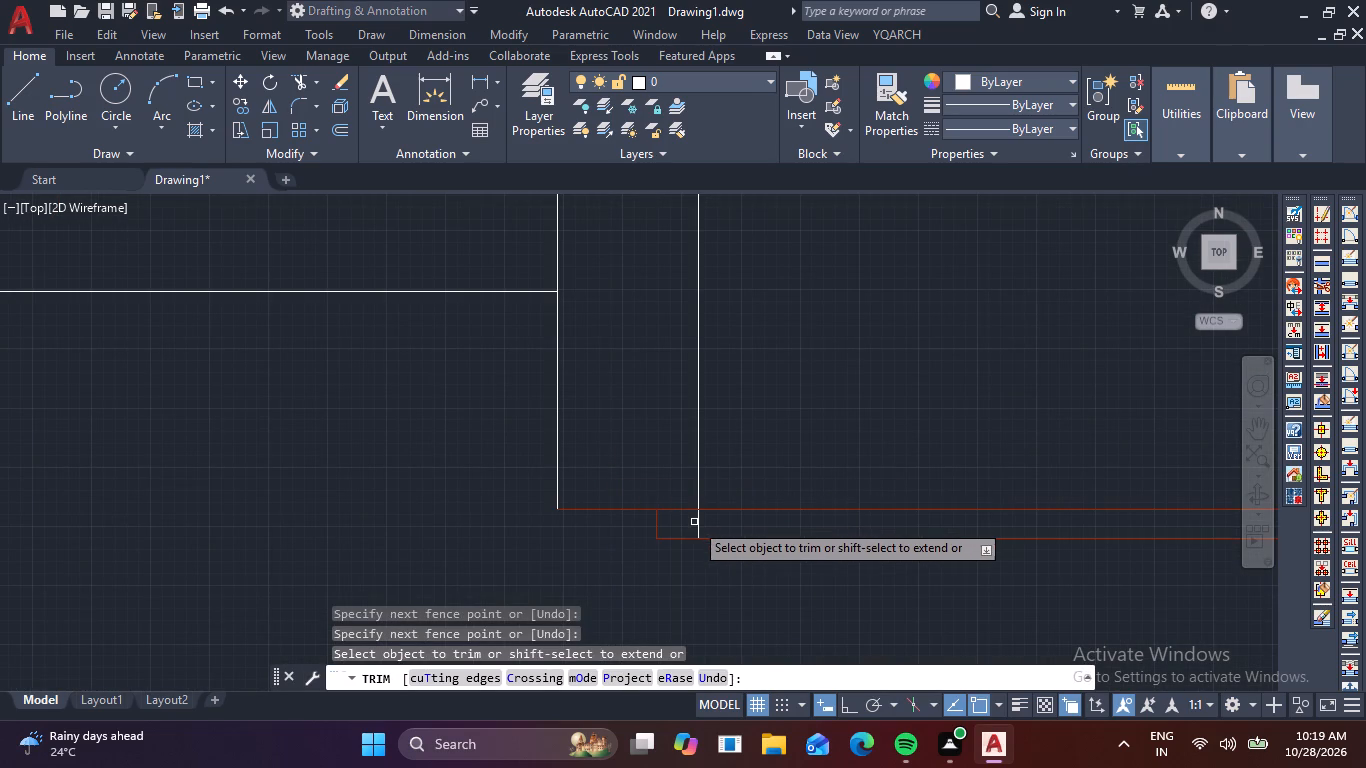
left_click(698, 525)
key("Escape")
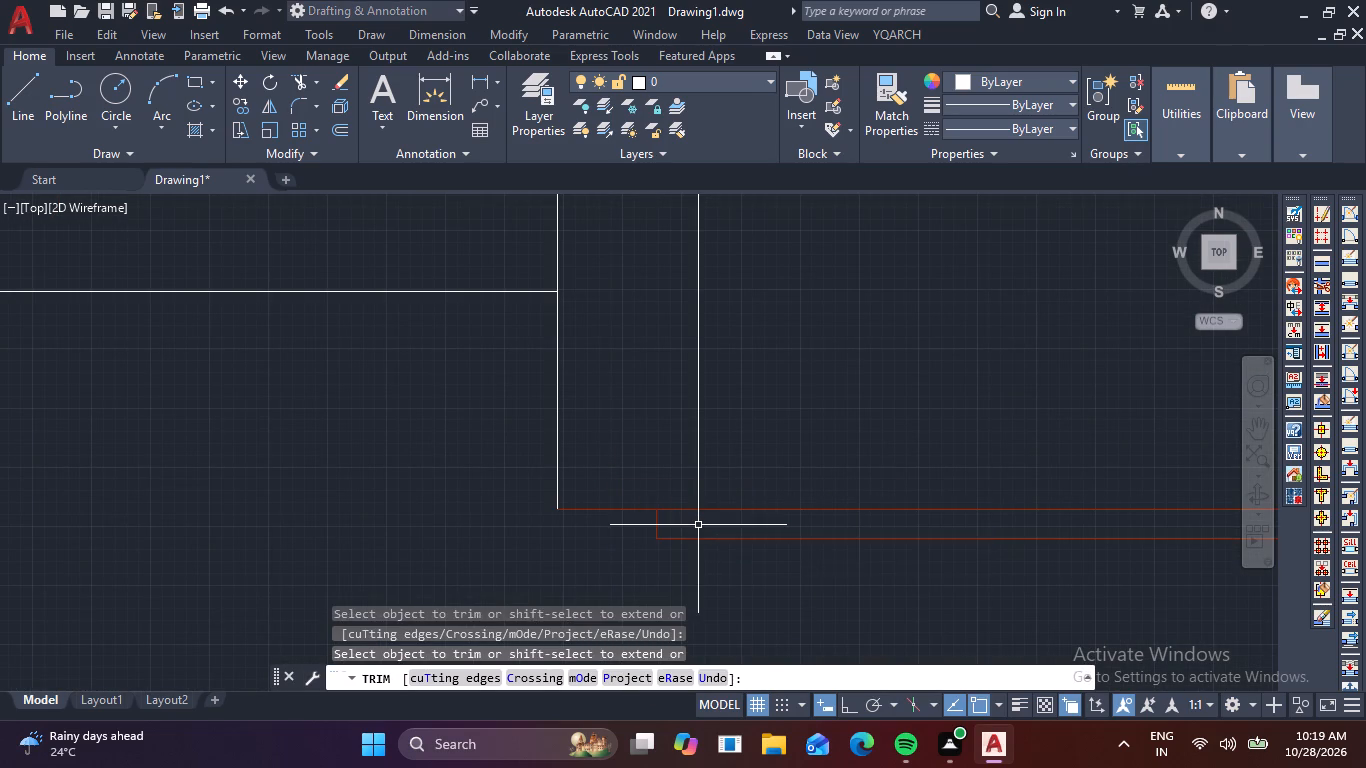
Draw a short line across the top wall of the lower-left room, a little to the left of its double door.
scroll(699, 531, "down", 5)
scroll(787, 506, "down", 2)
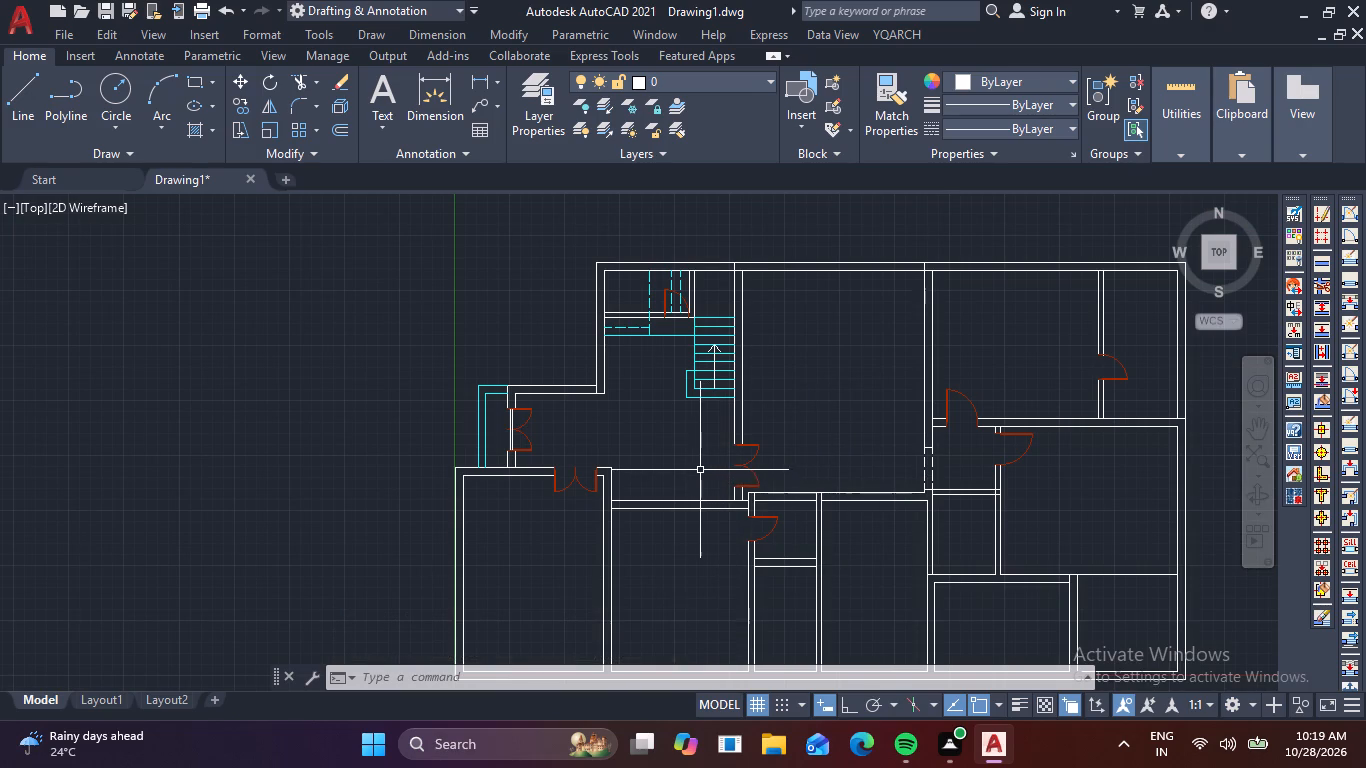
scroll(531, 465, "up", 3)
middle_click_drag(641, 471, 661, 418)
scroll(661, 418, "up", 1)
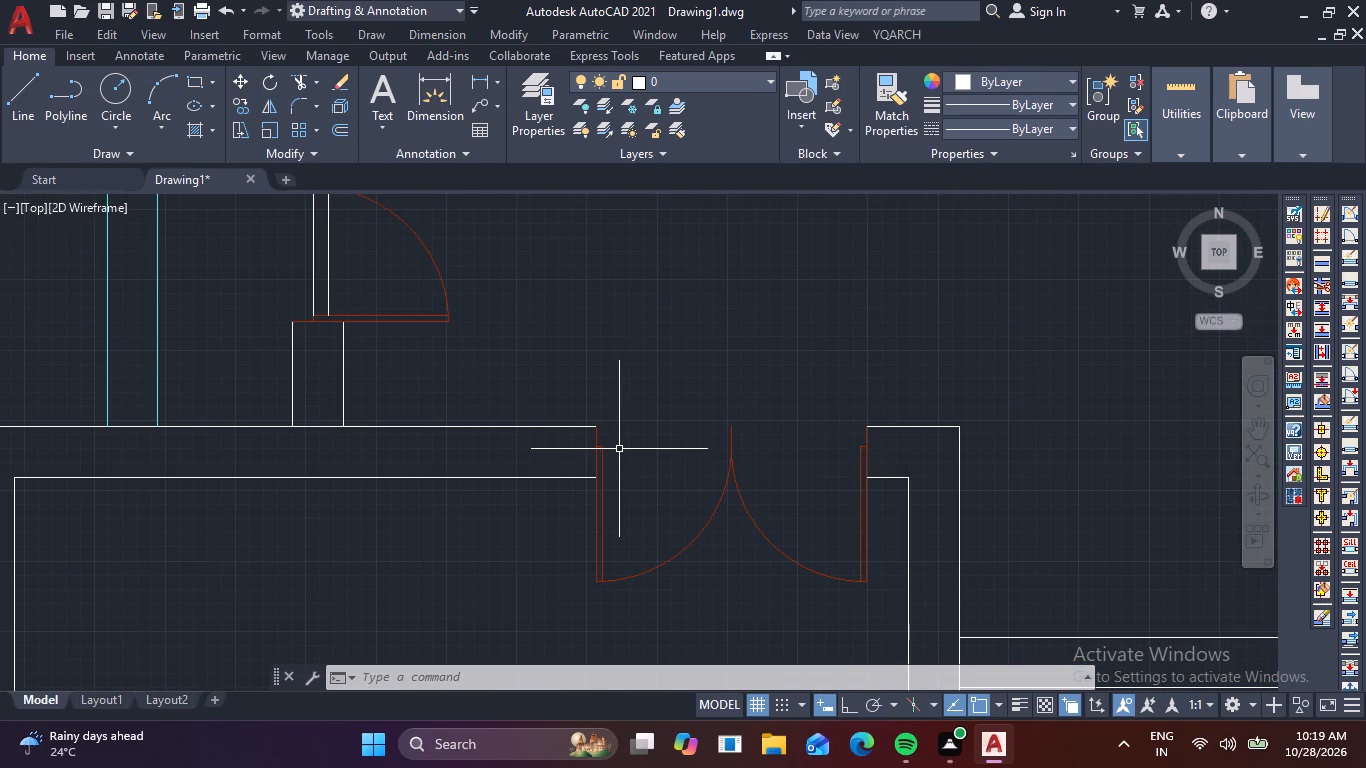
key("l")
key("space")
scroll(498, 448, "up", 1)
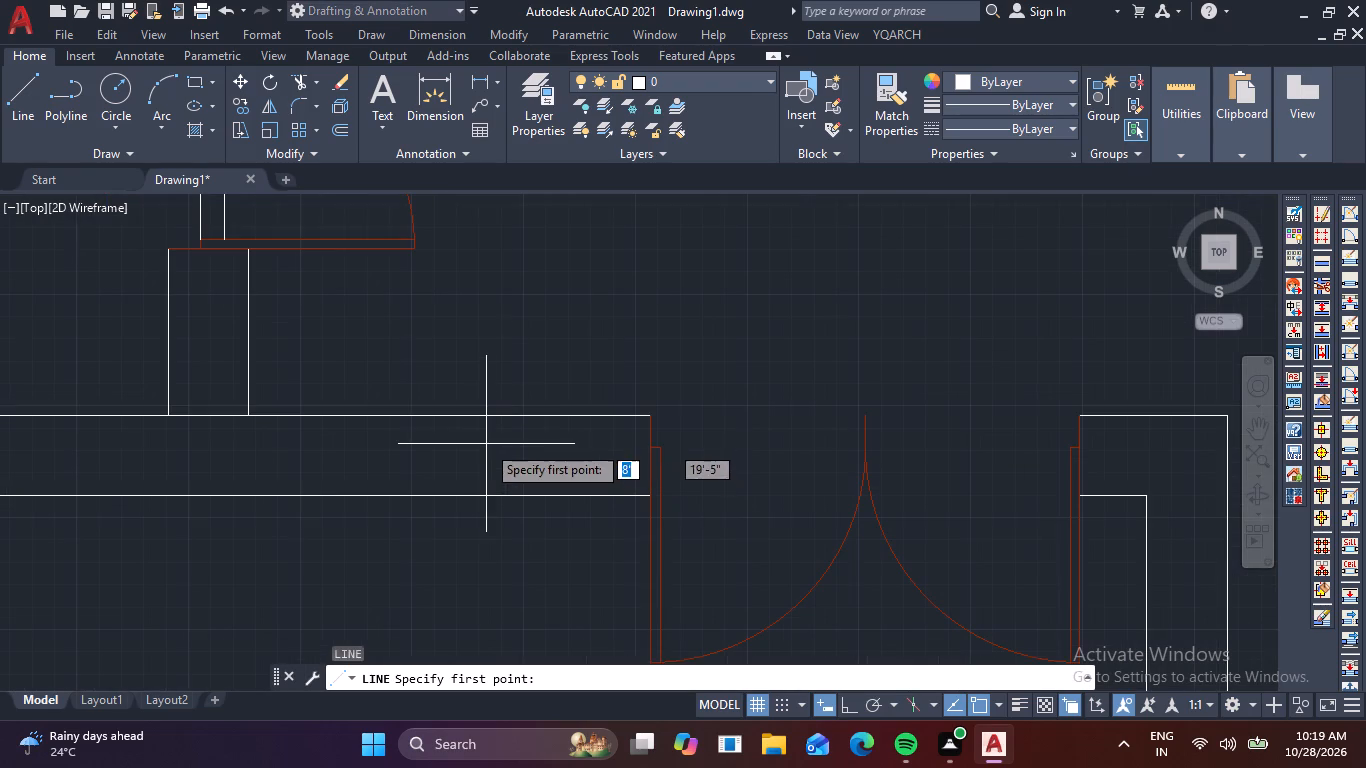
left_click(474, 414)
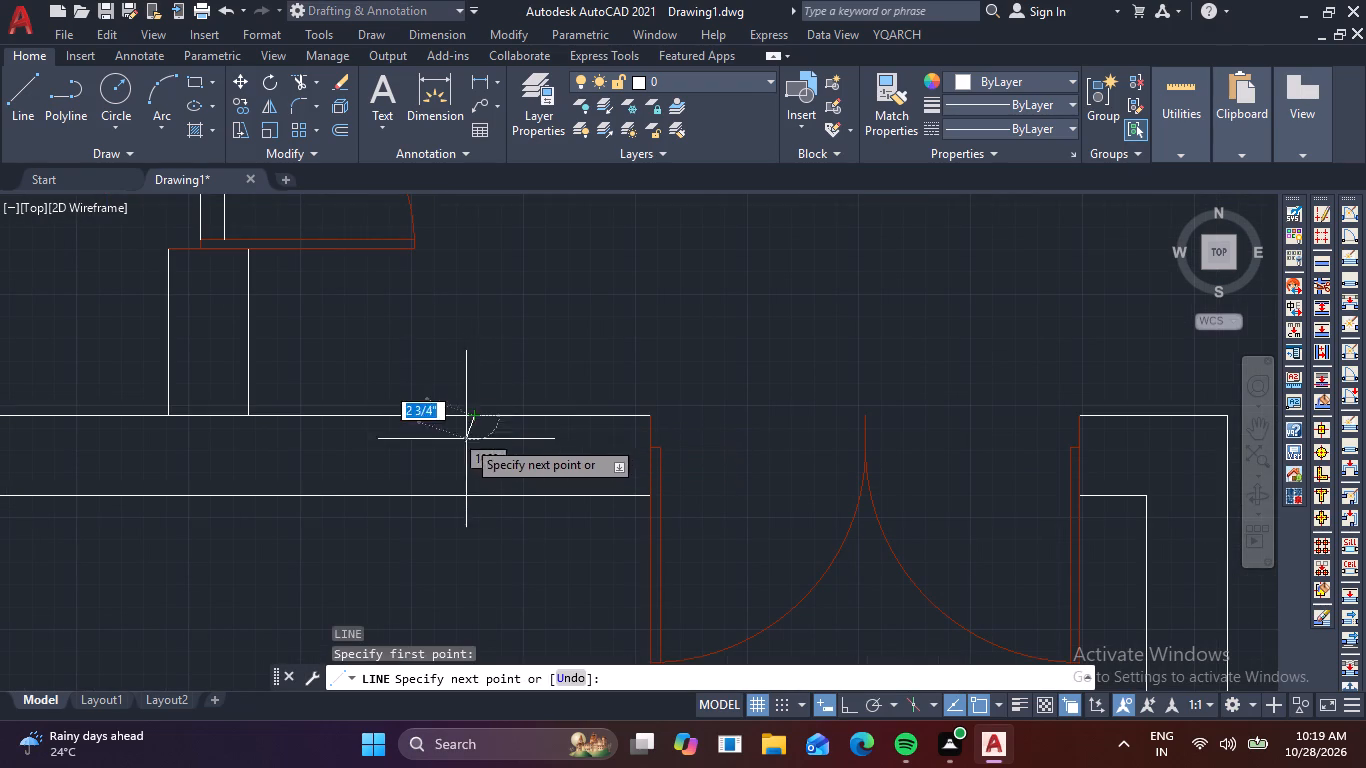
left_click(469, 492)
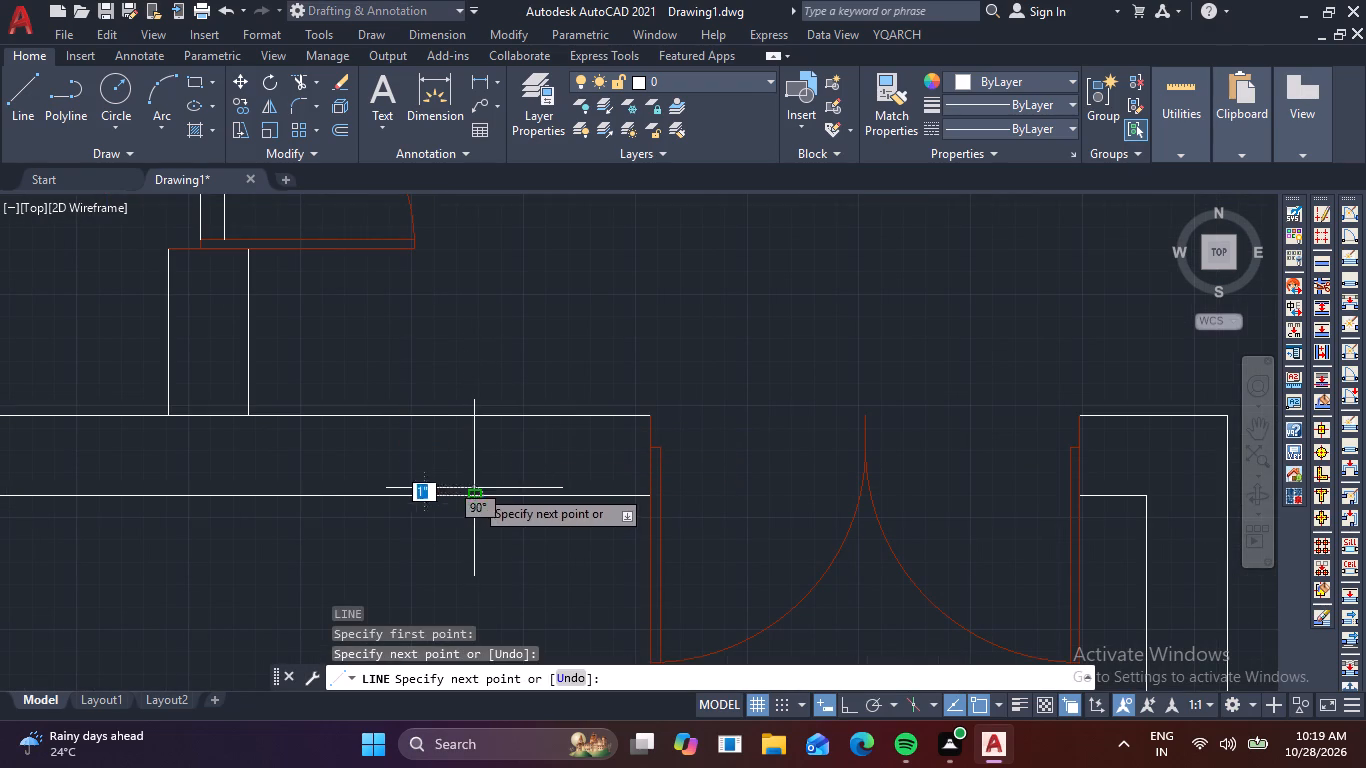
key("space")
scroll(717, 427, "down", 2)
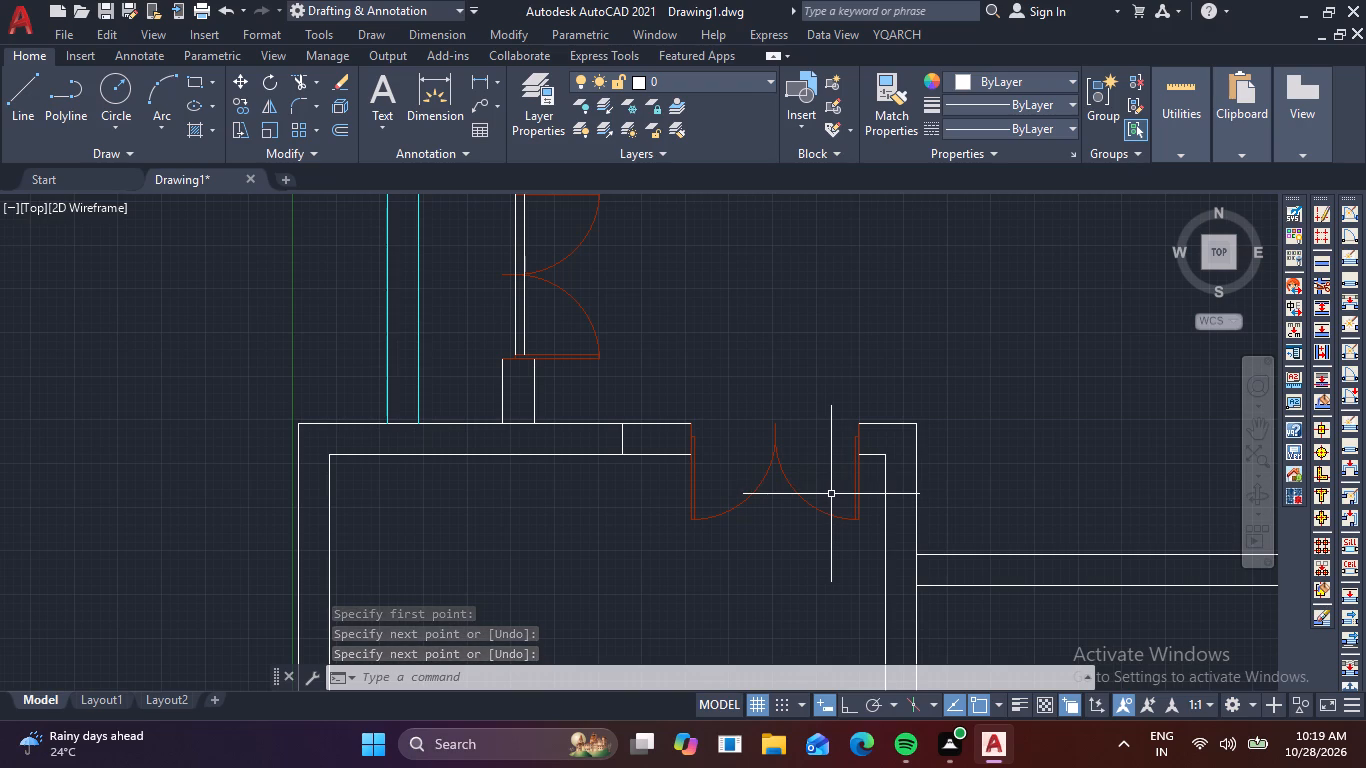
Extend the upper line of the adjoining horizontal wall to the inner face of the lower-left room's right wall.
key("e")
key("x")
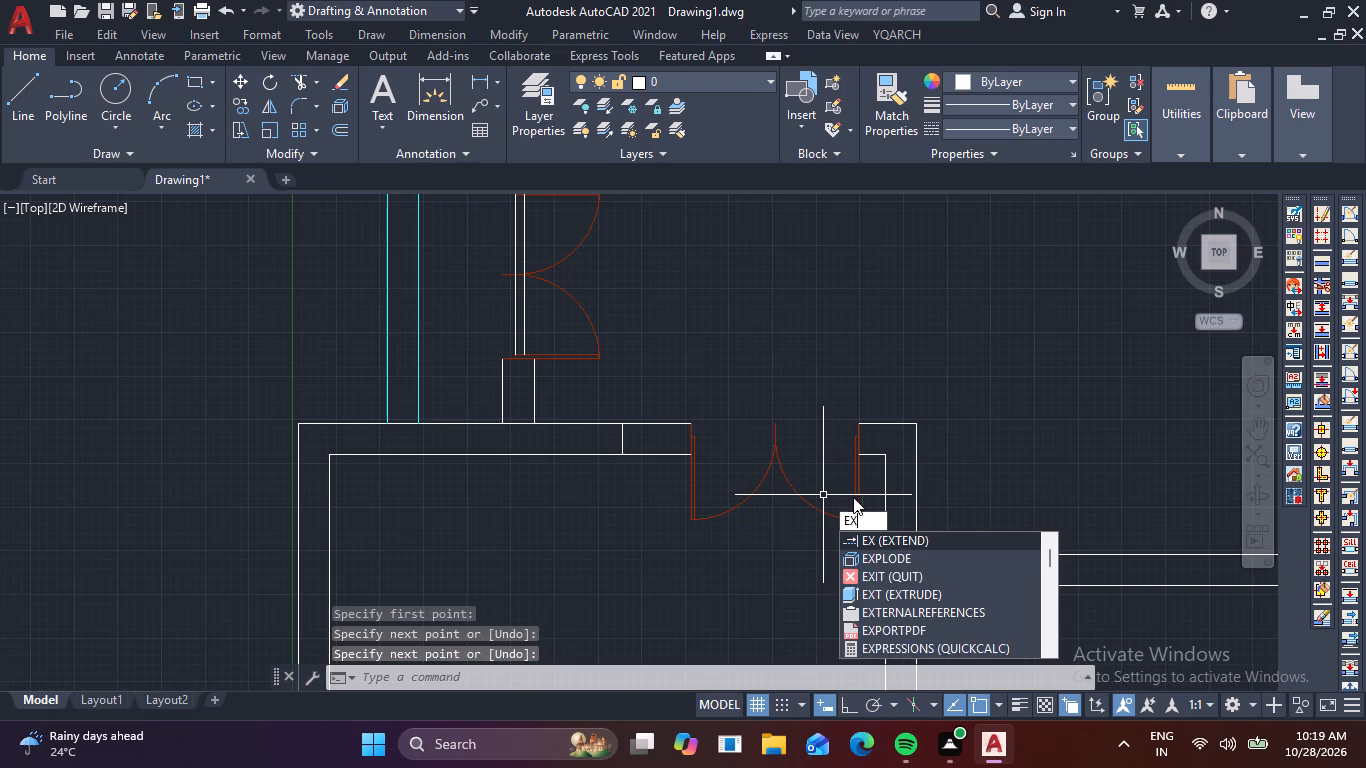
key("space")
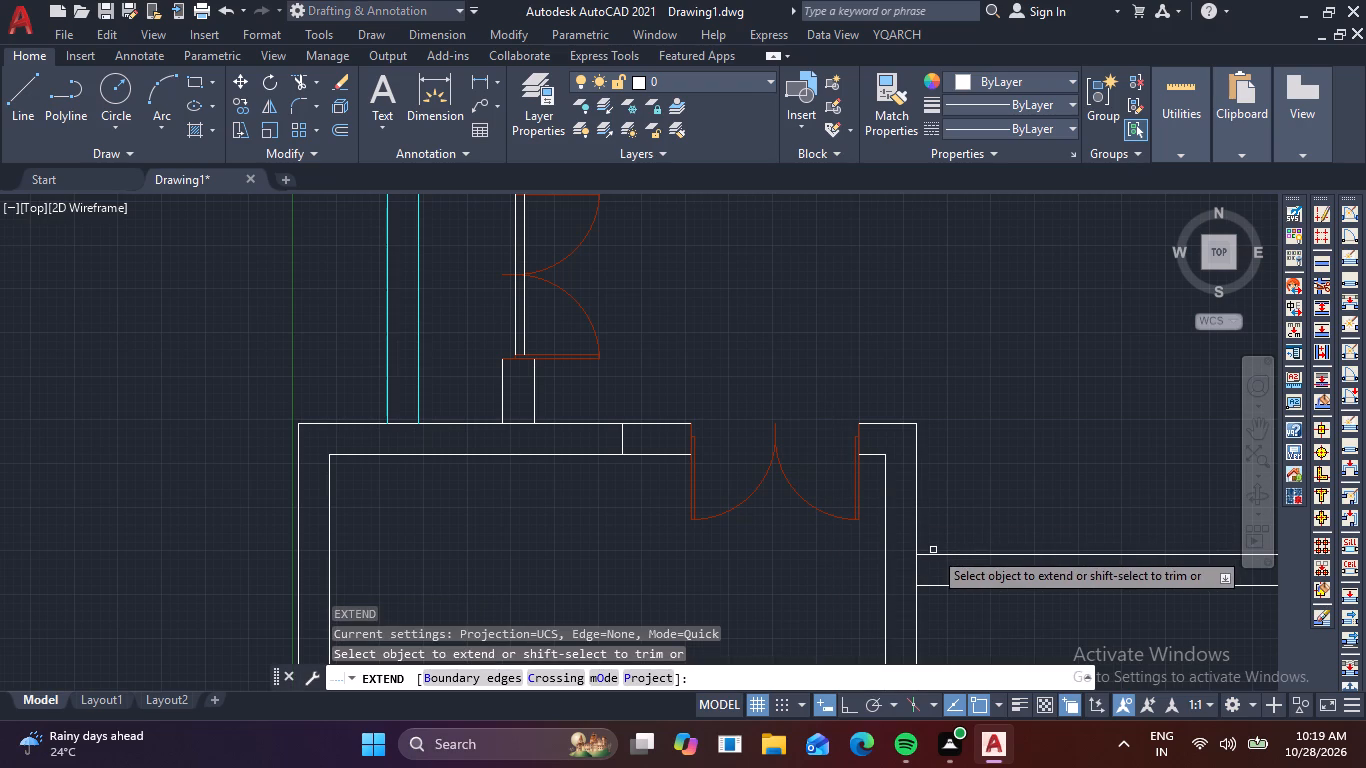
left_click(929, 555)
key("Escape")
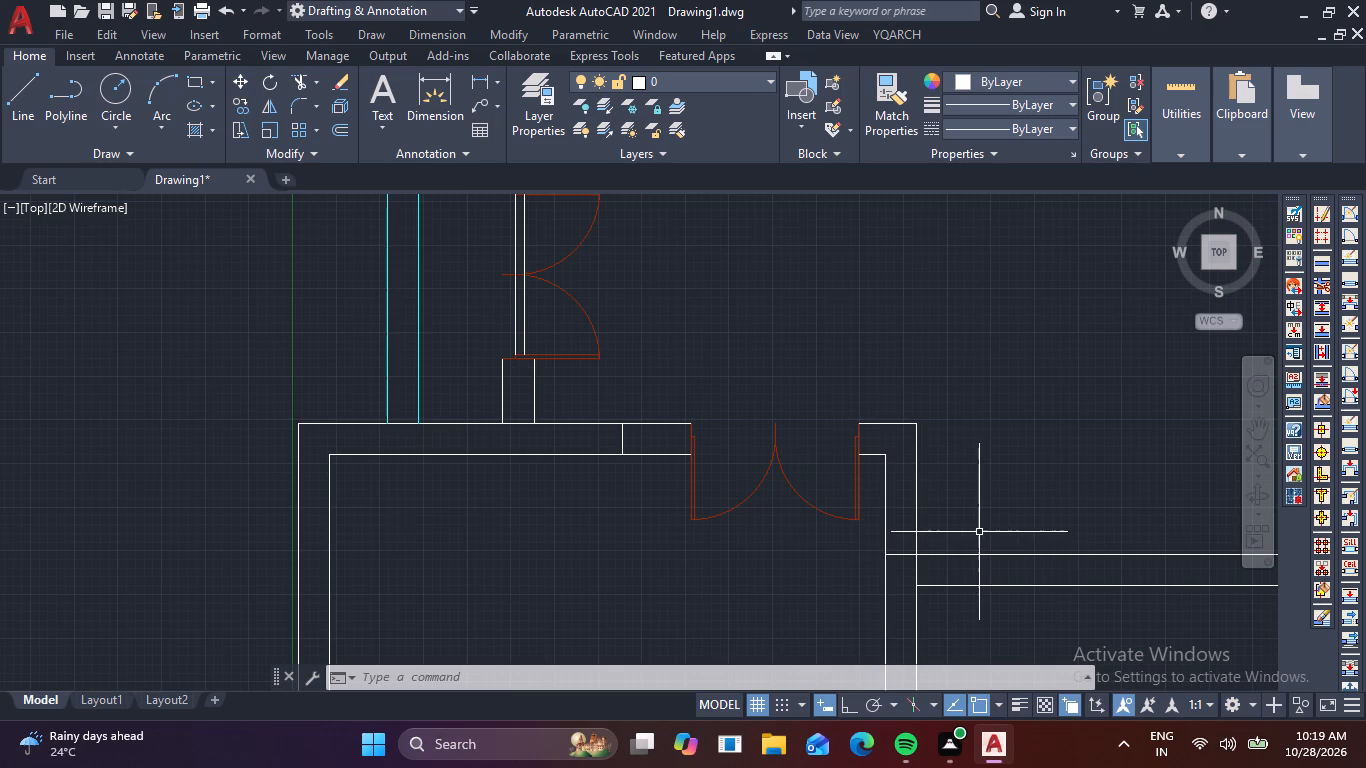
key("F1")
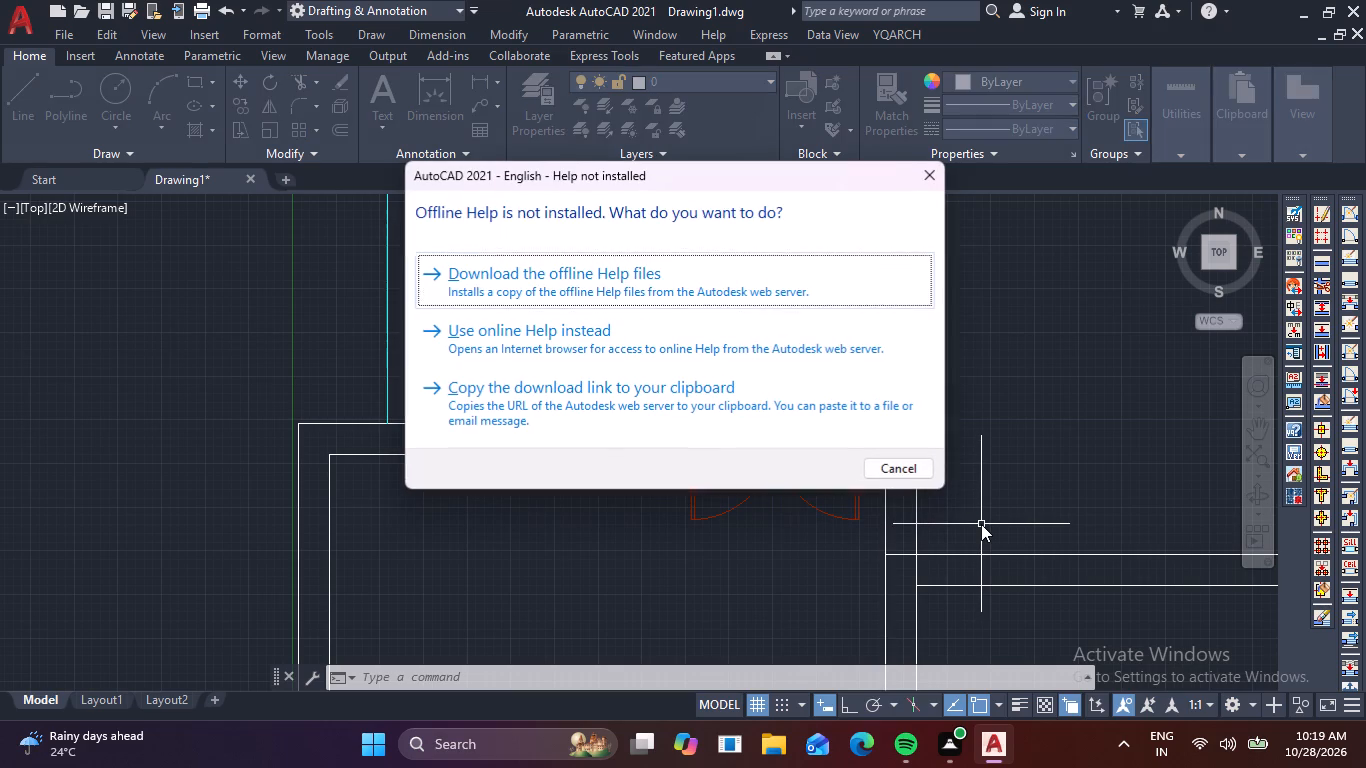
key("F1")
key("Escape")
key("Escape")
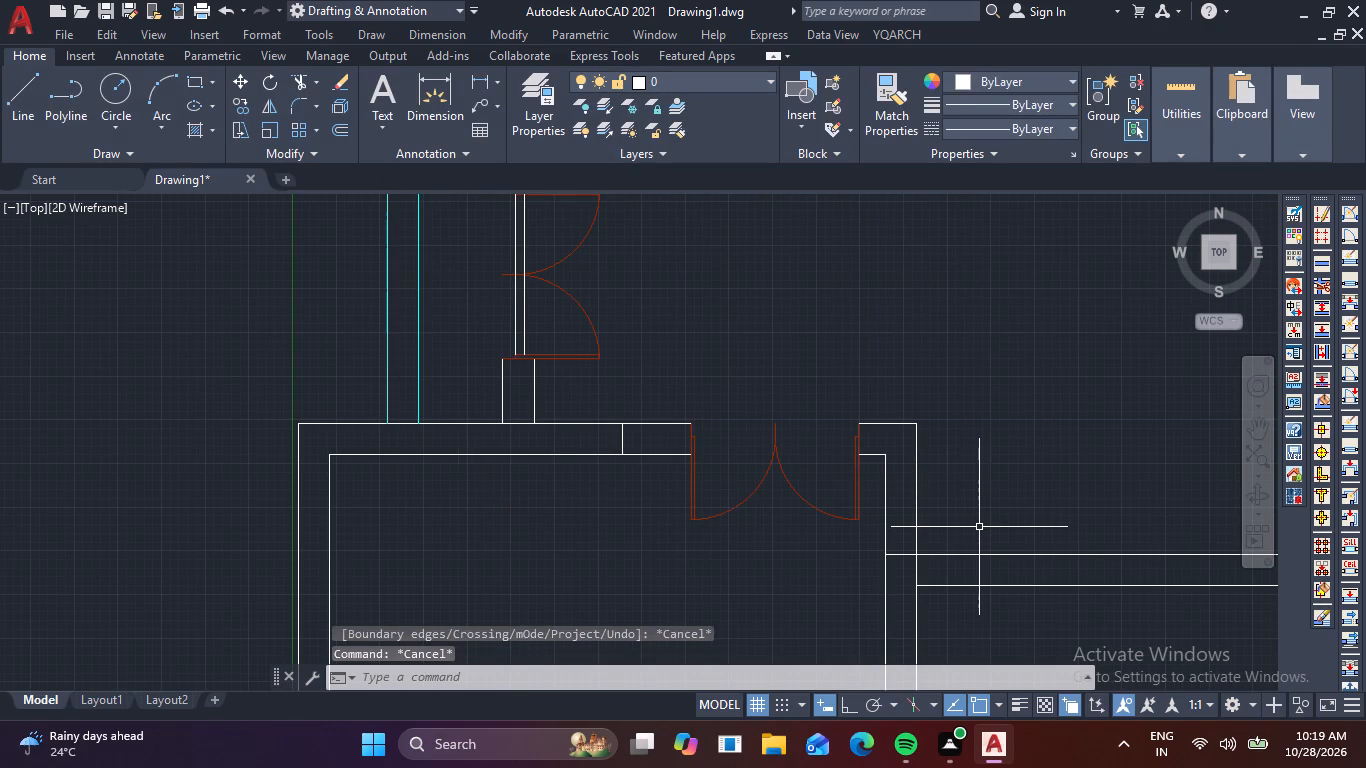
Trim the outer line of the lower-left room's right wall between the two lines of the adjoining horizontal wall.
key("t")
key("r")
key("space")
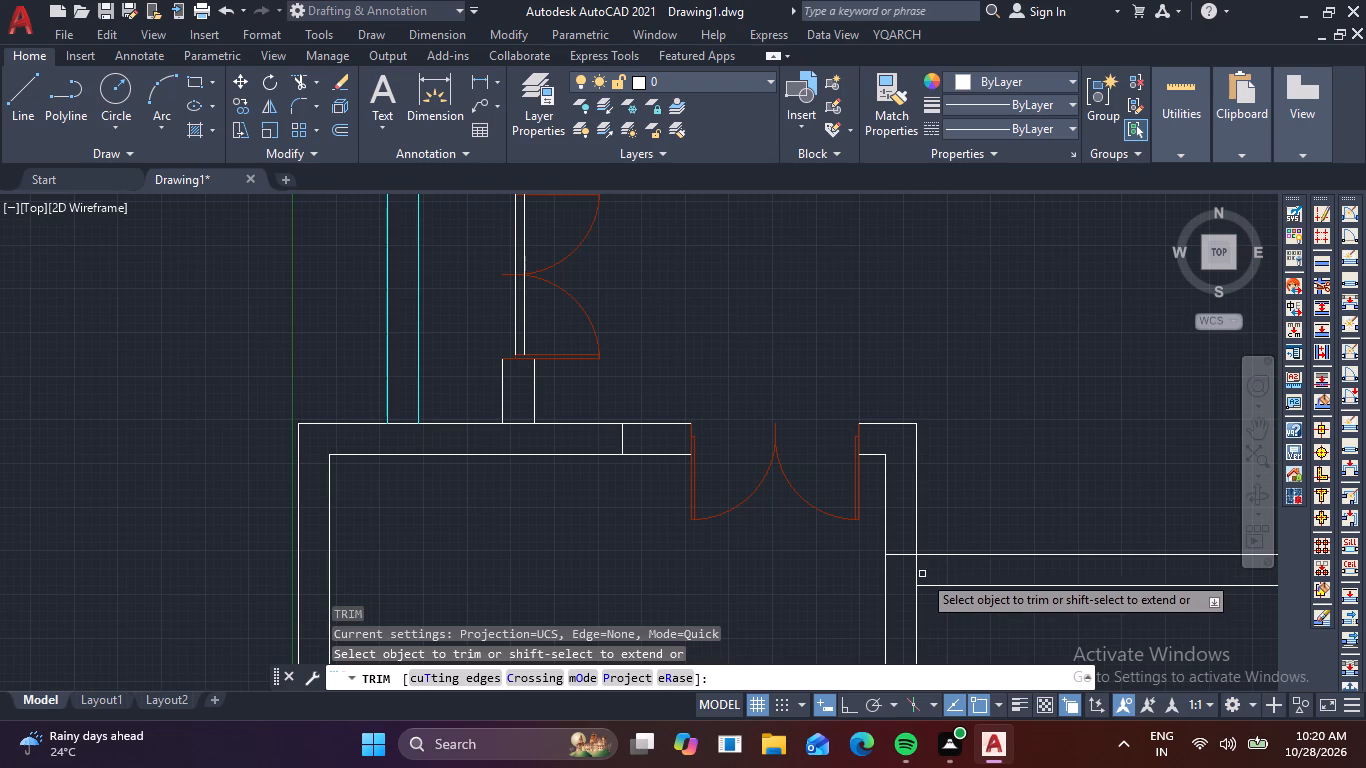
left_click(916, 569)
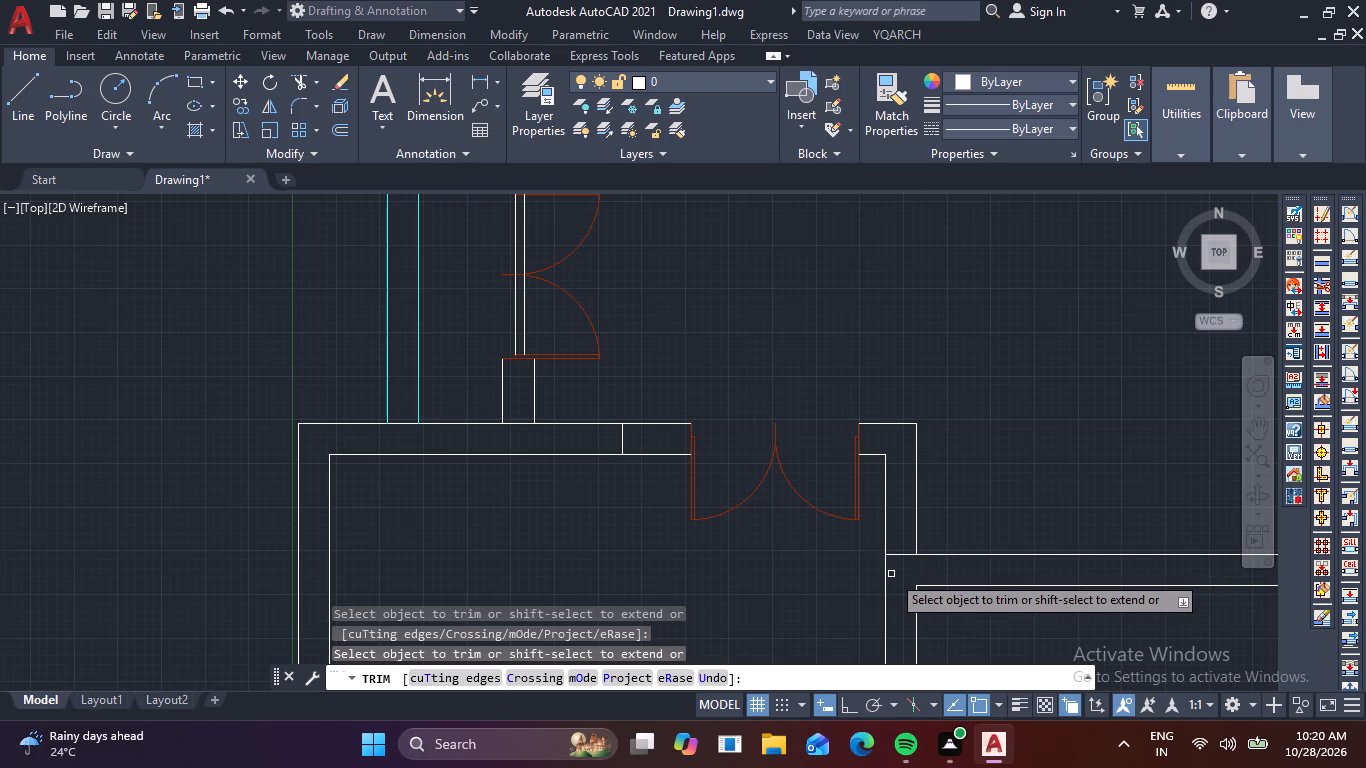
key("Escape")
key("Escape")
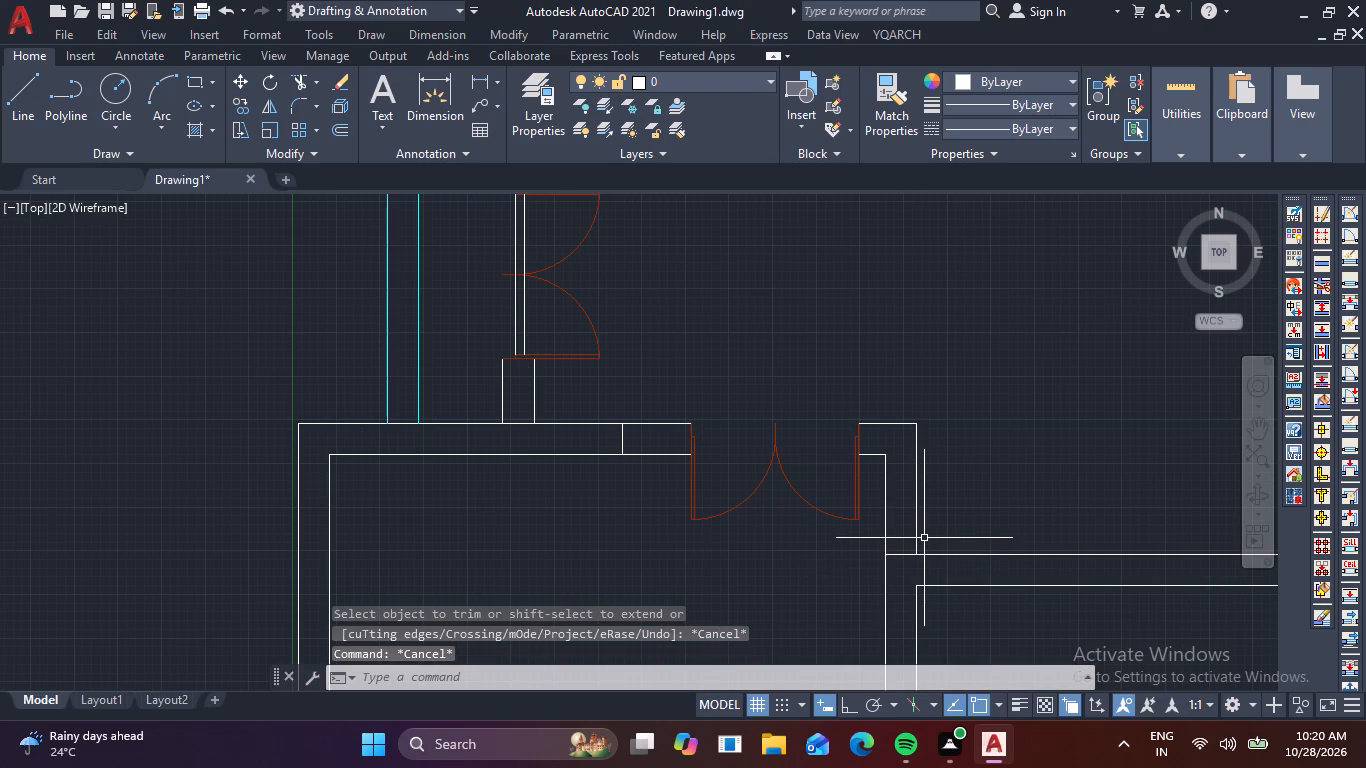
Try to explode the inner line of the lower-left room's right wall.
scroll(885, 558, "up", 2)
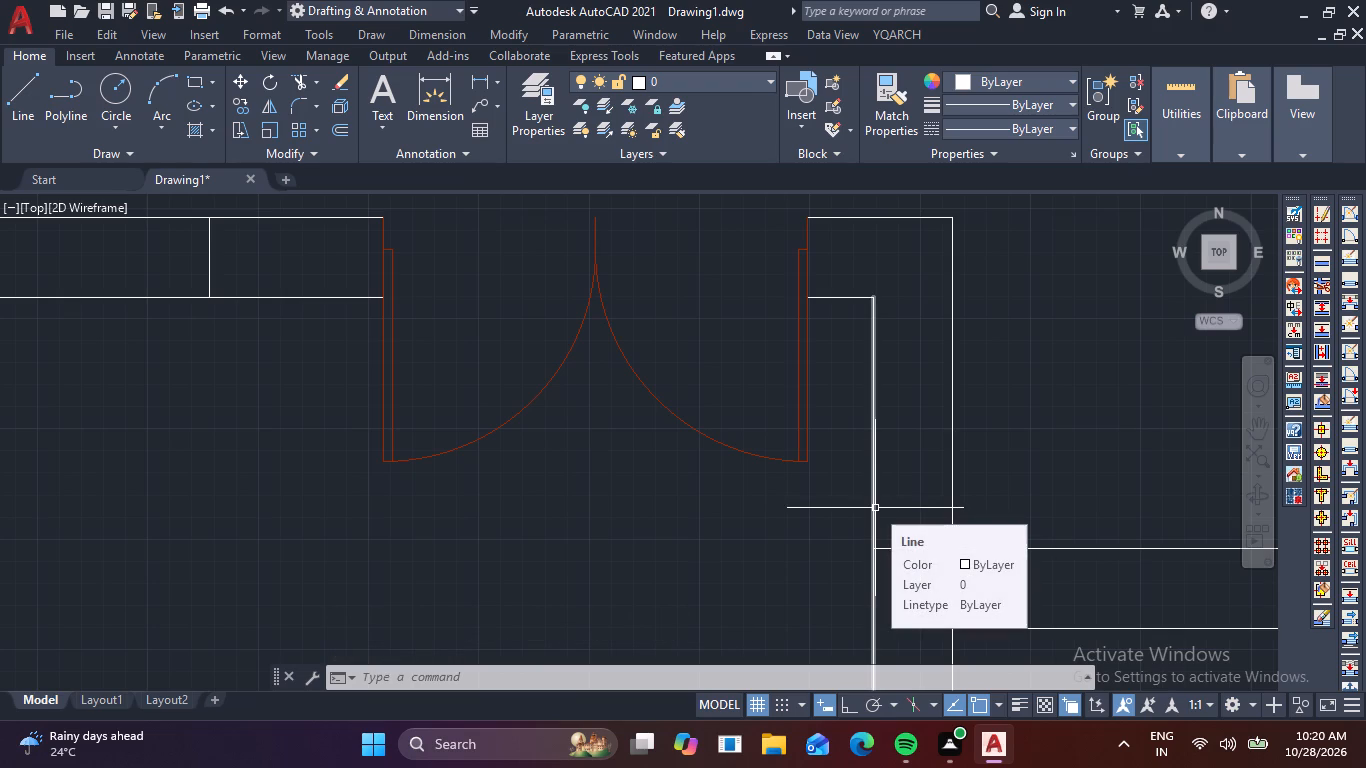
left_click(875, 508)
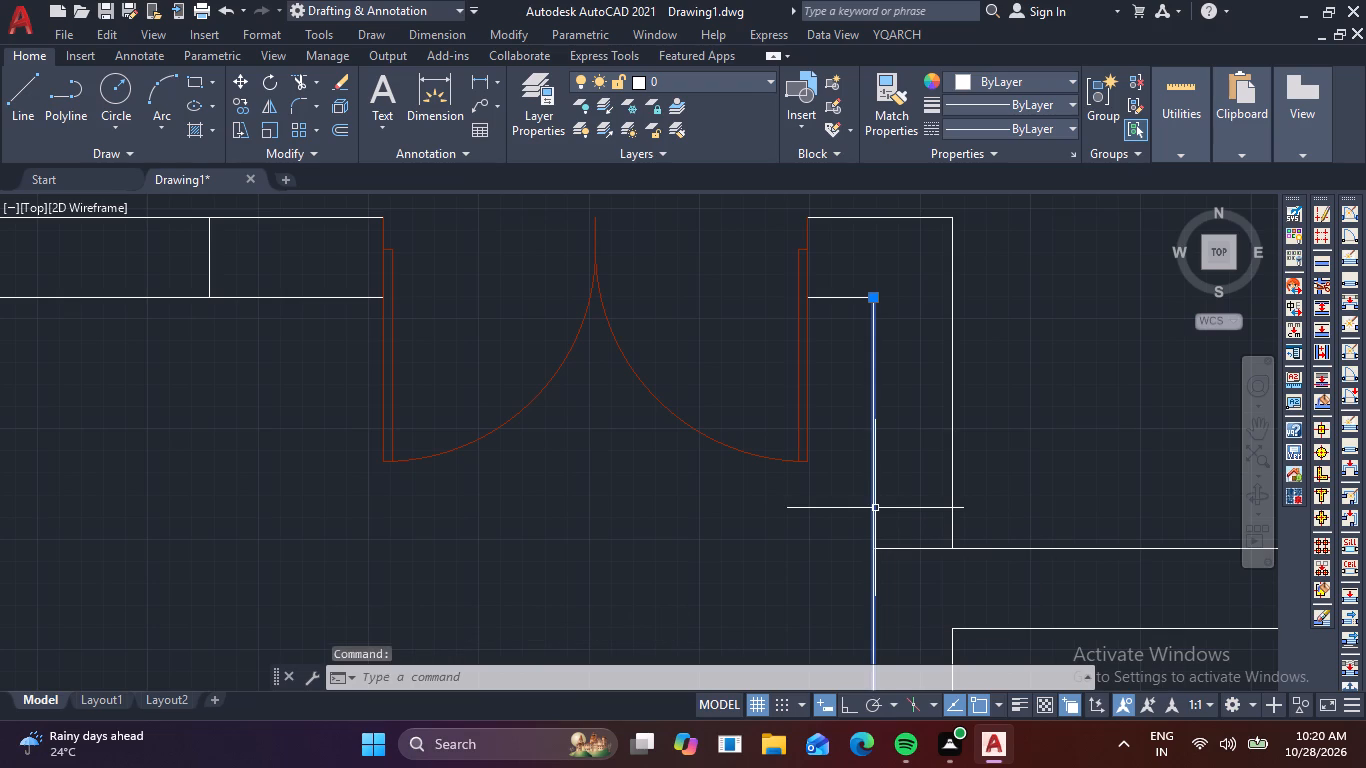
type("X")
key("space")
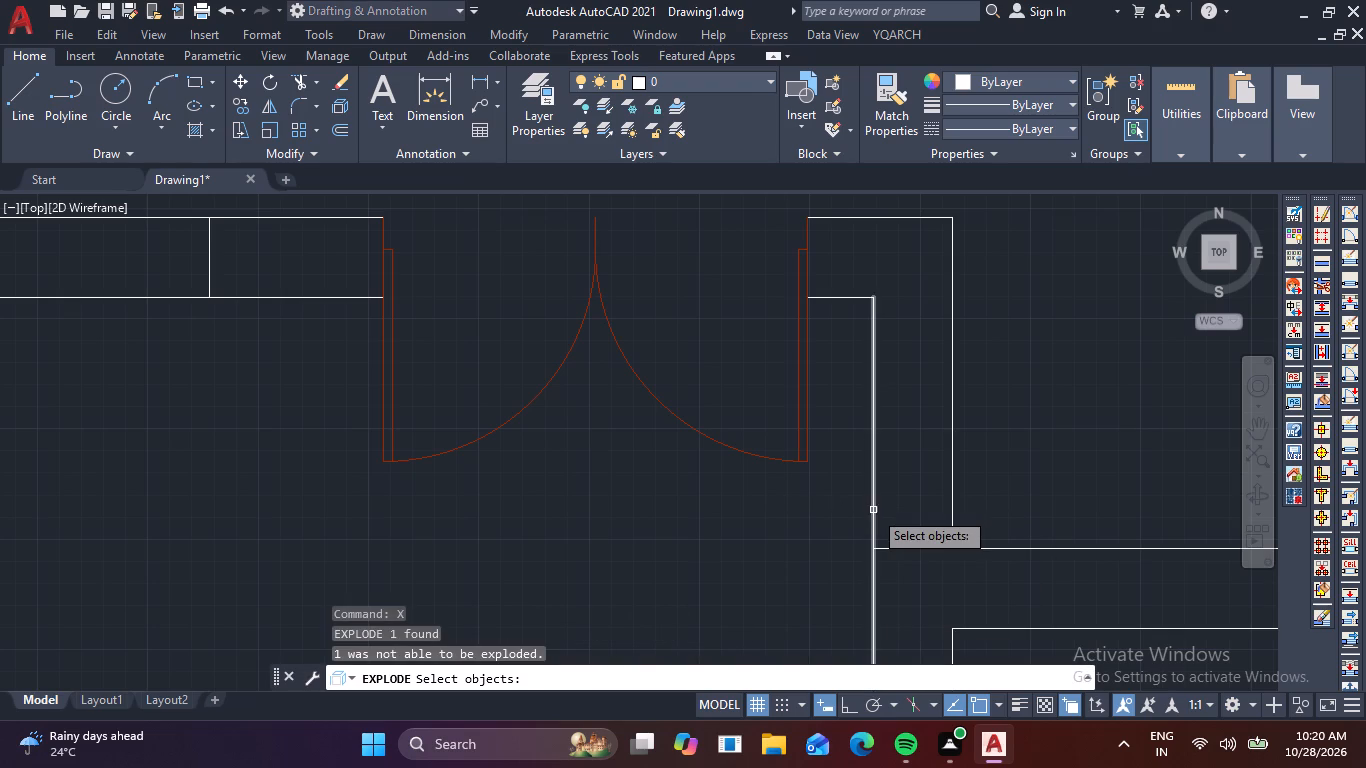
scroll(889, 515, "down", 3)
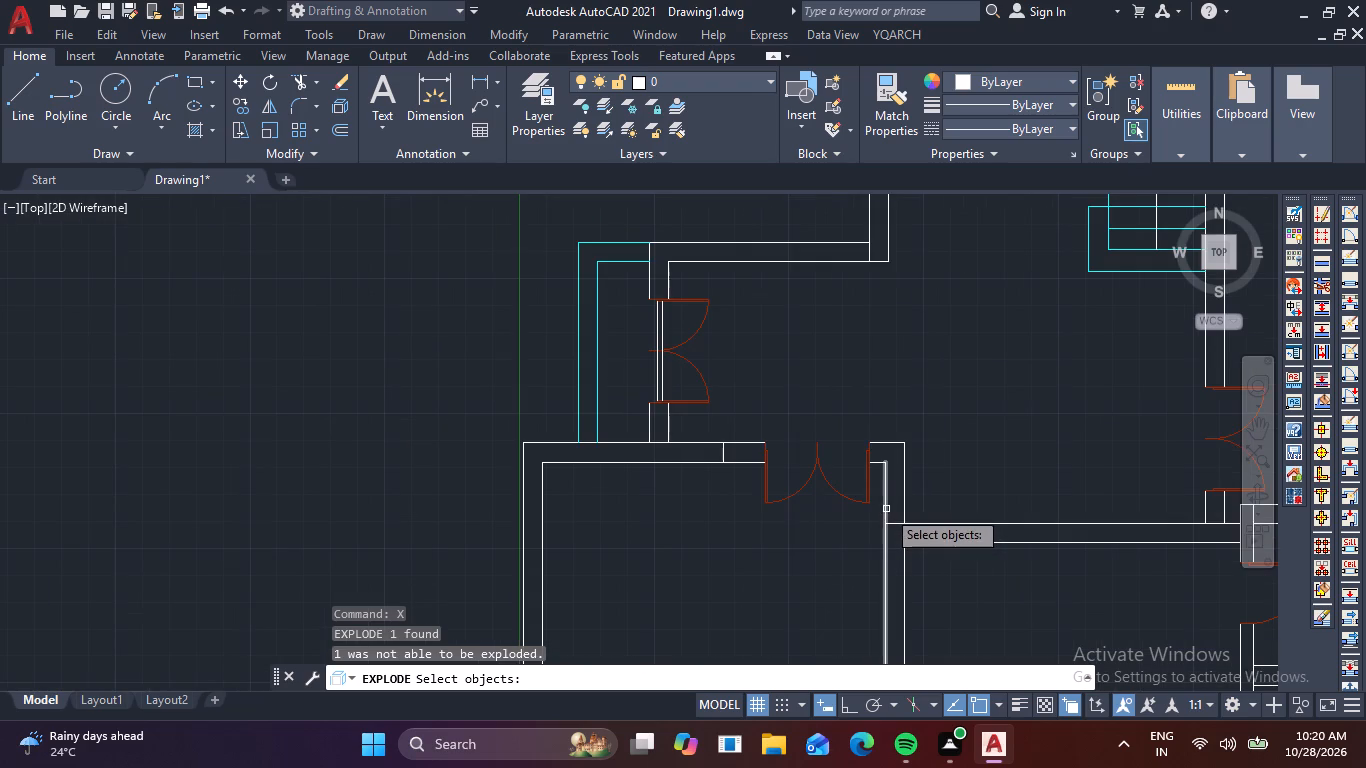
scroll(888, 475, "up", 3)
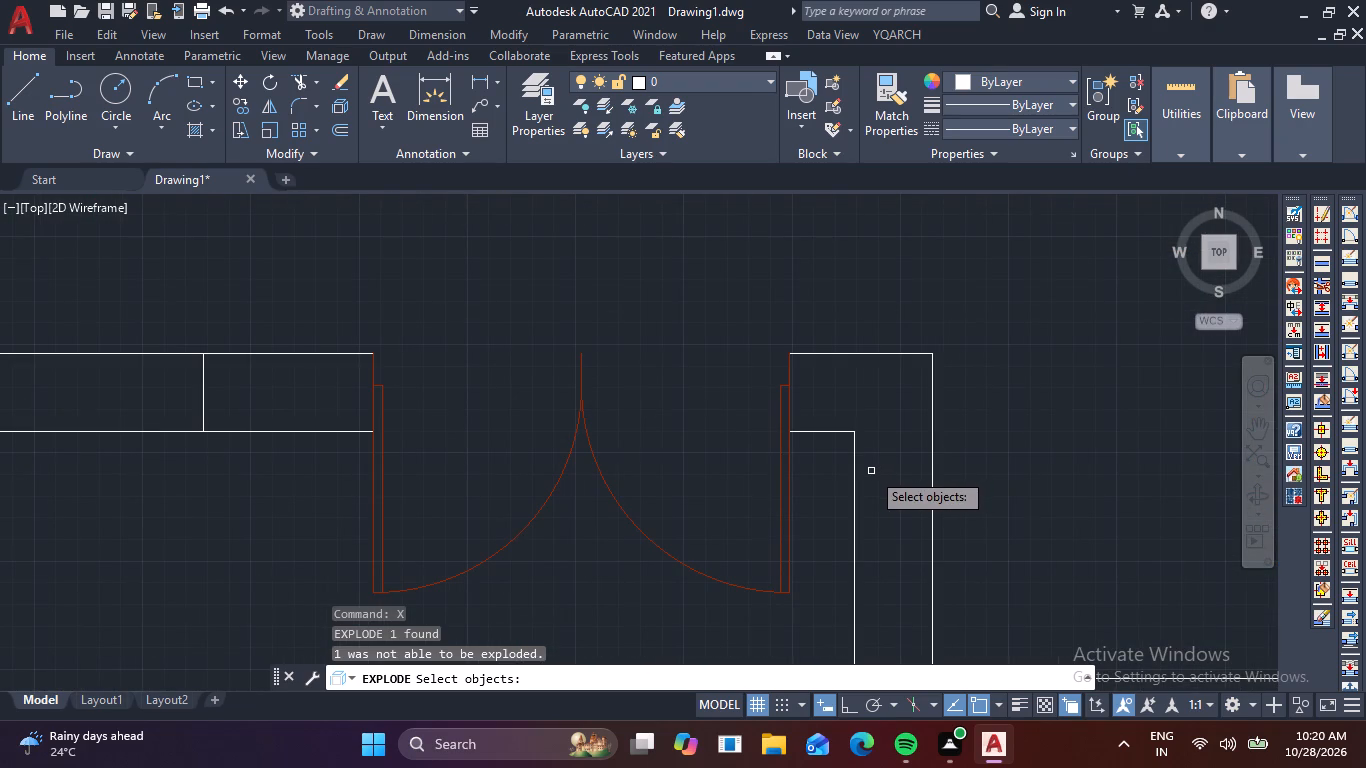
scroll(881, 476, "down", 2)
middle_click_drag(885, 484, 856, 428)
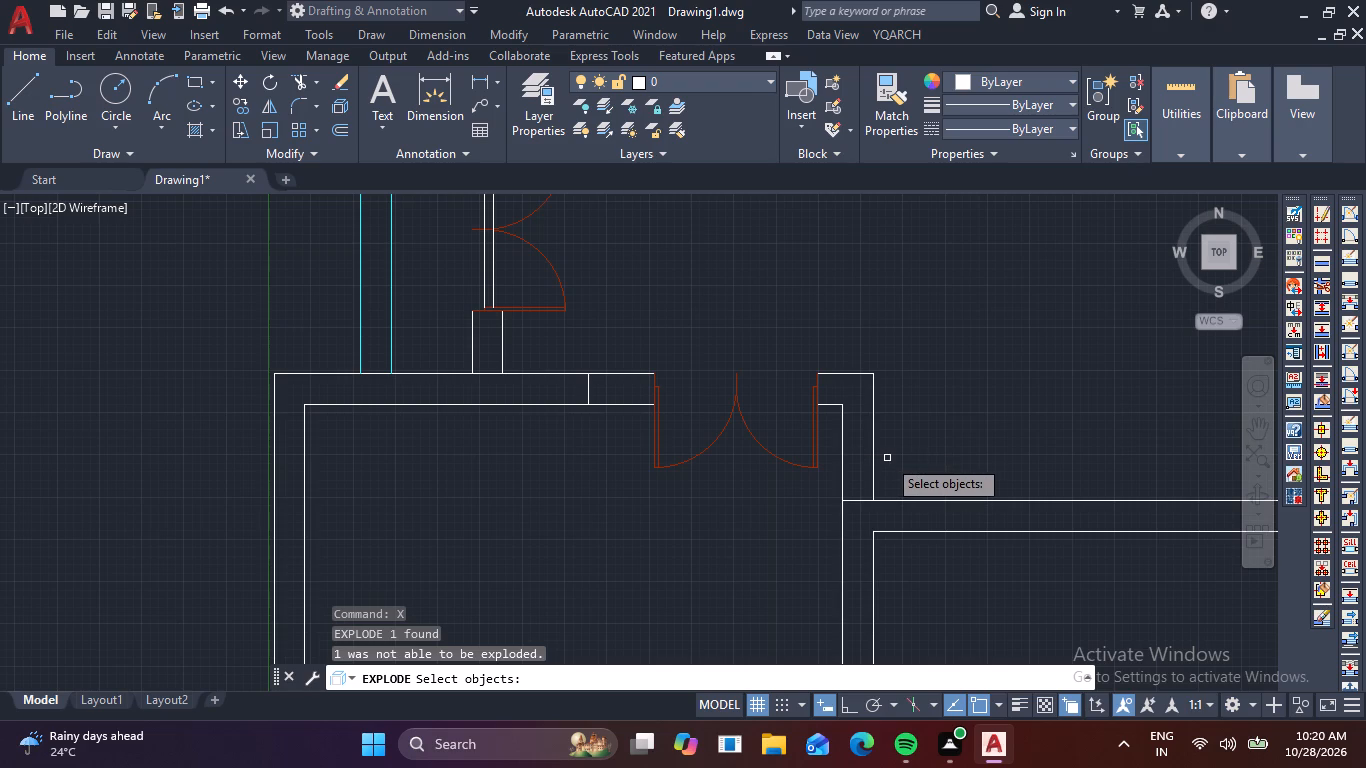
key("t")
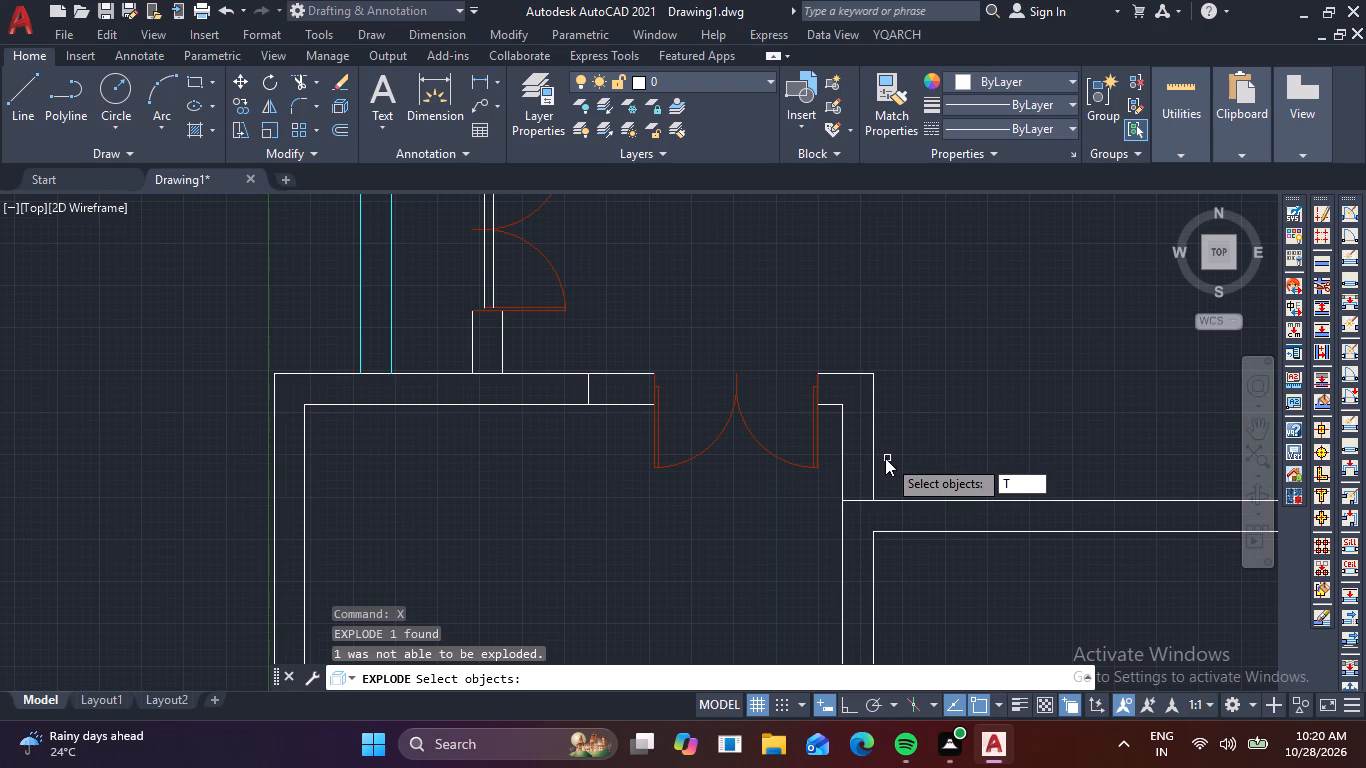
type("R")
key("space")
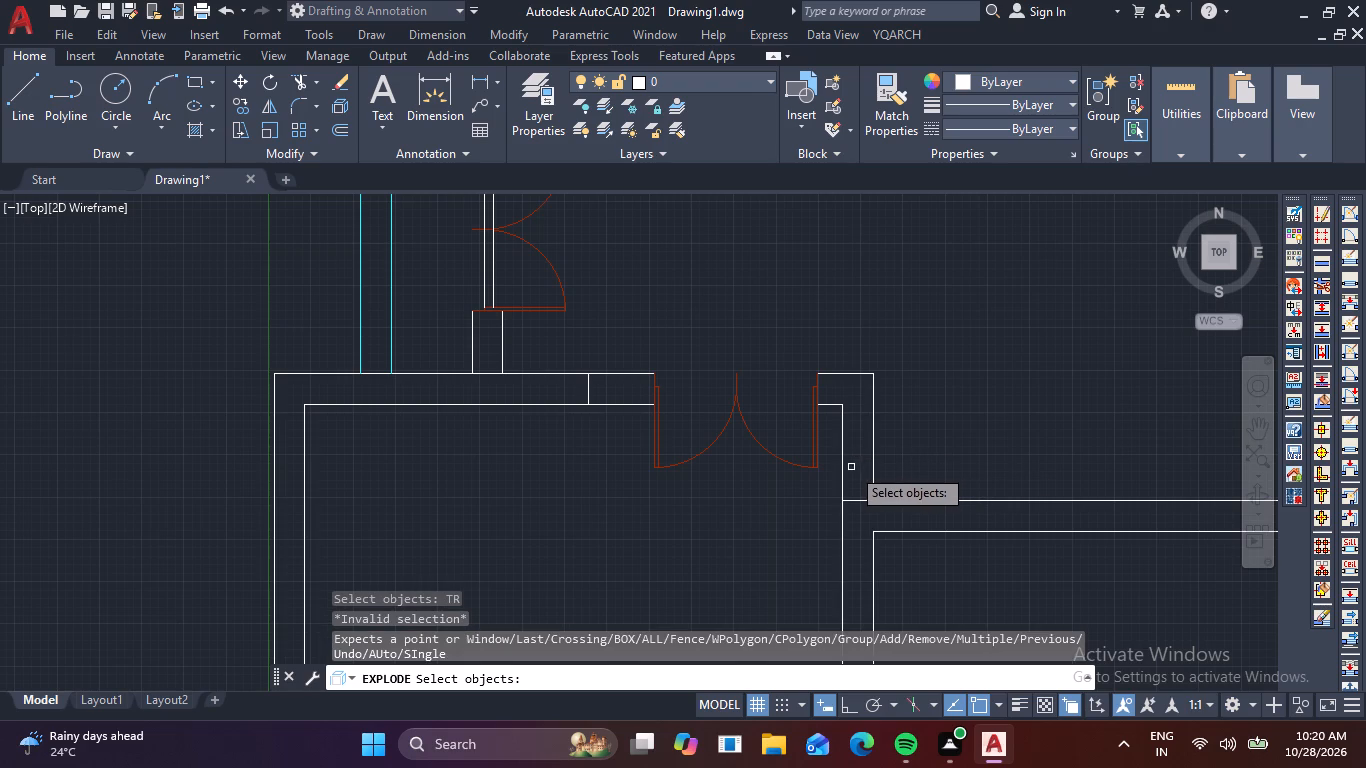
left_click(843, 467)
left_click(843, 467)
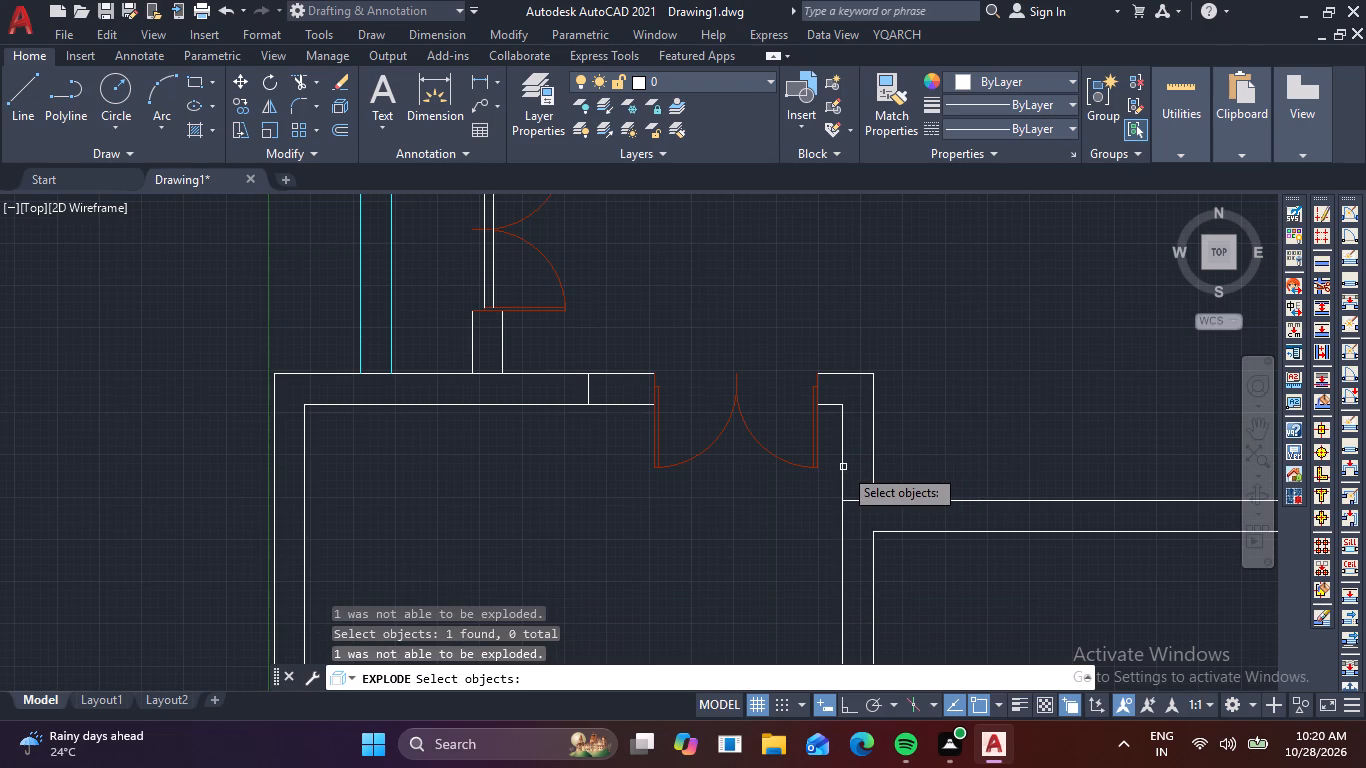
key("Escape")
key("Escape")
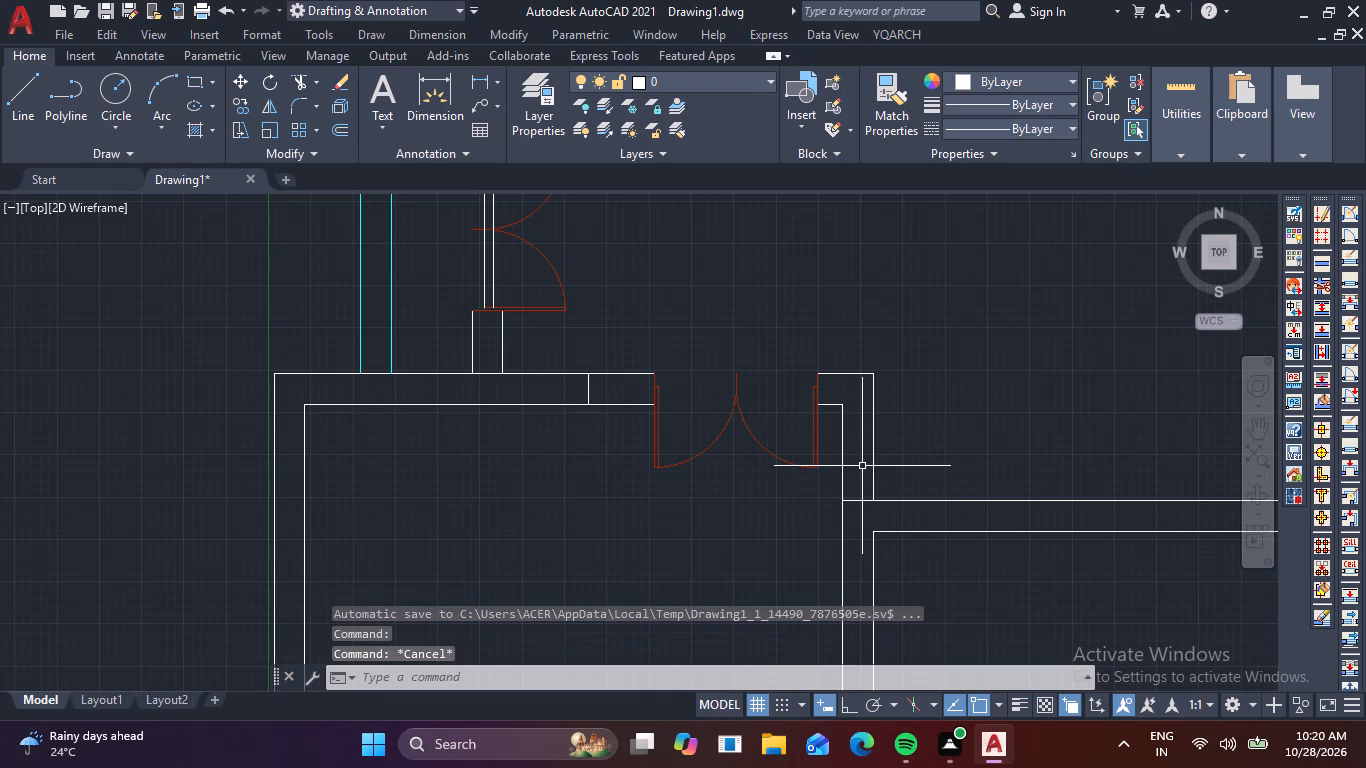
Trim the inner line of the lower-left room's right wall between the horizontal wall junction and the top corner.
type("TR")
key("space")
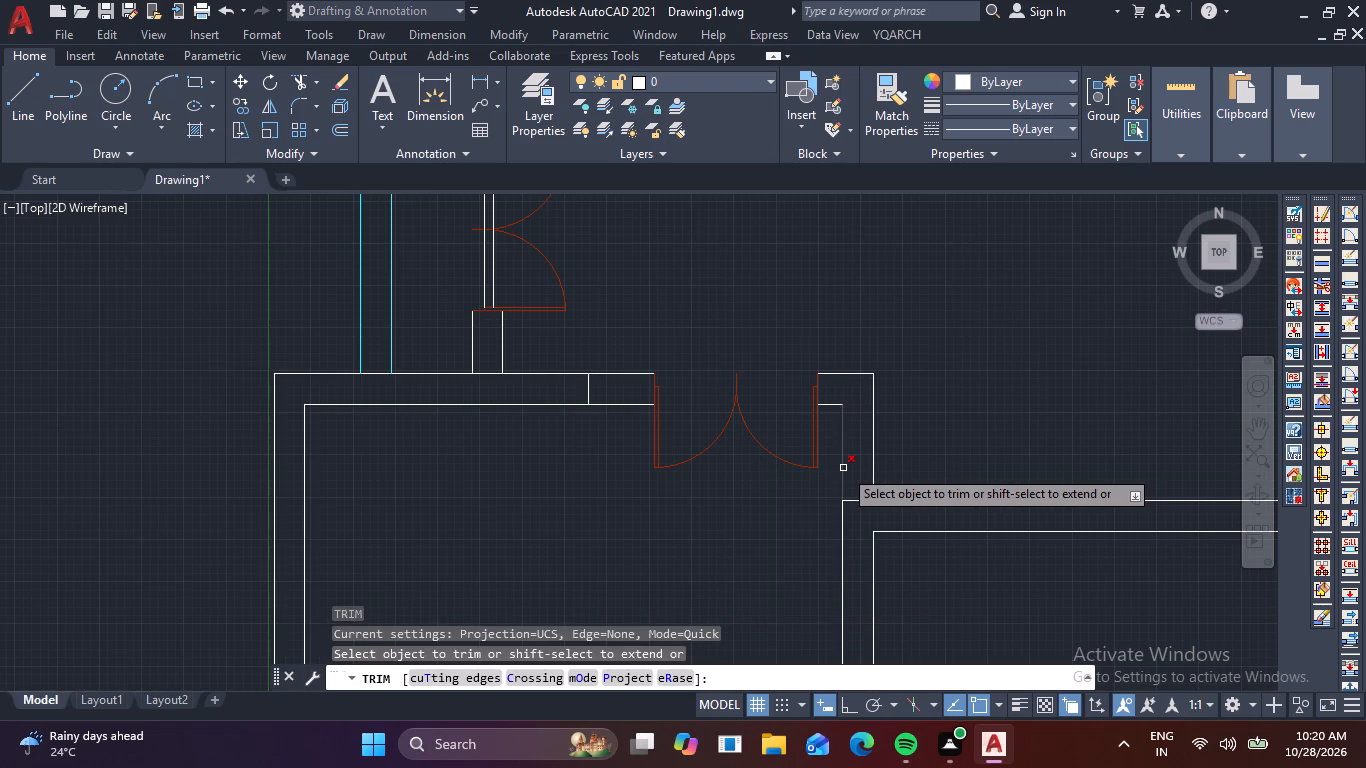
left_click(843, 468)
key("Escape")
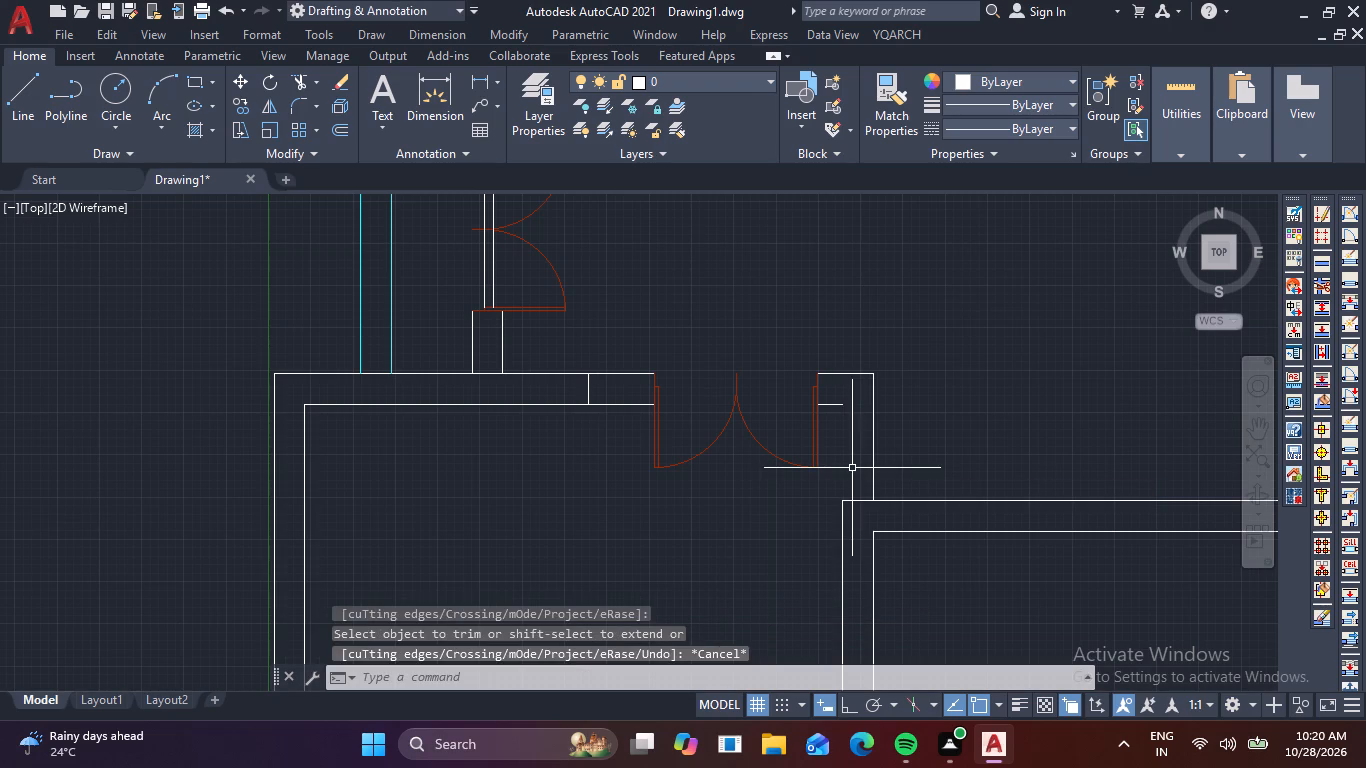
Draw a line from the horizontal wall junction up to the inner corner beside the double door.
key("l")
key("space")
left_click(841, 502)
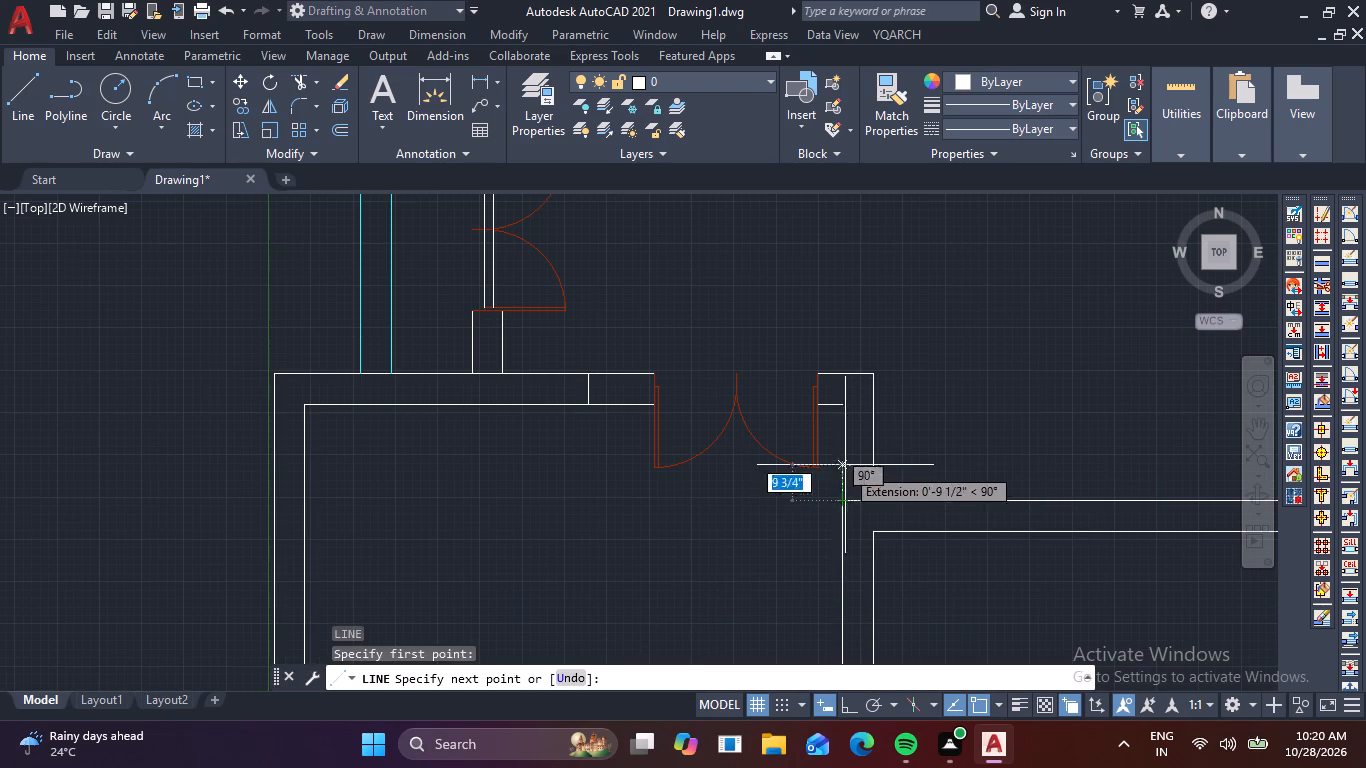
left_click(842, 405)
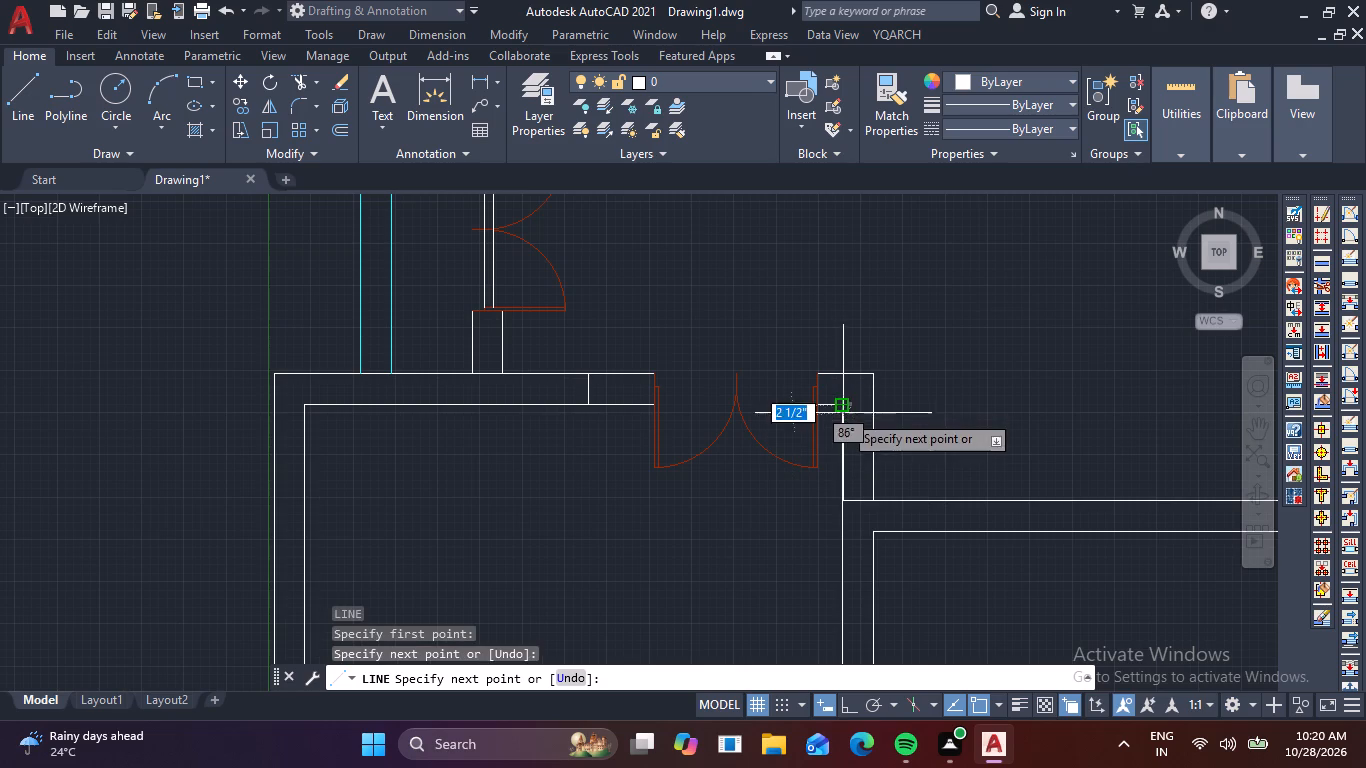
key("space")
Trim the two top wall lines between the short cross line and the left jamb of the double door.
key("t")
key("r")
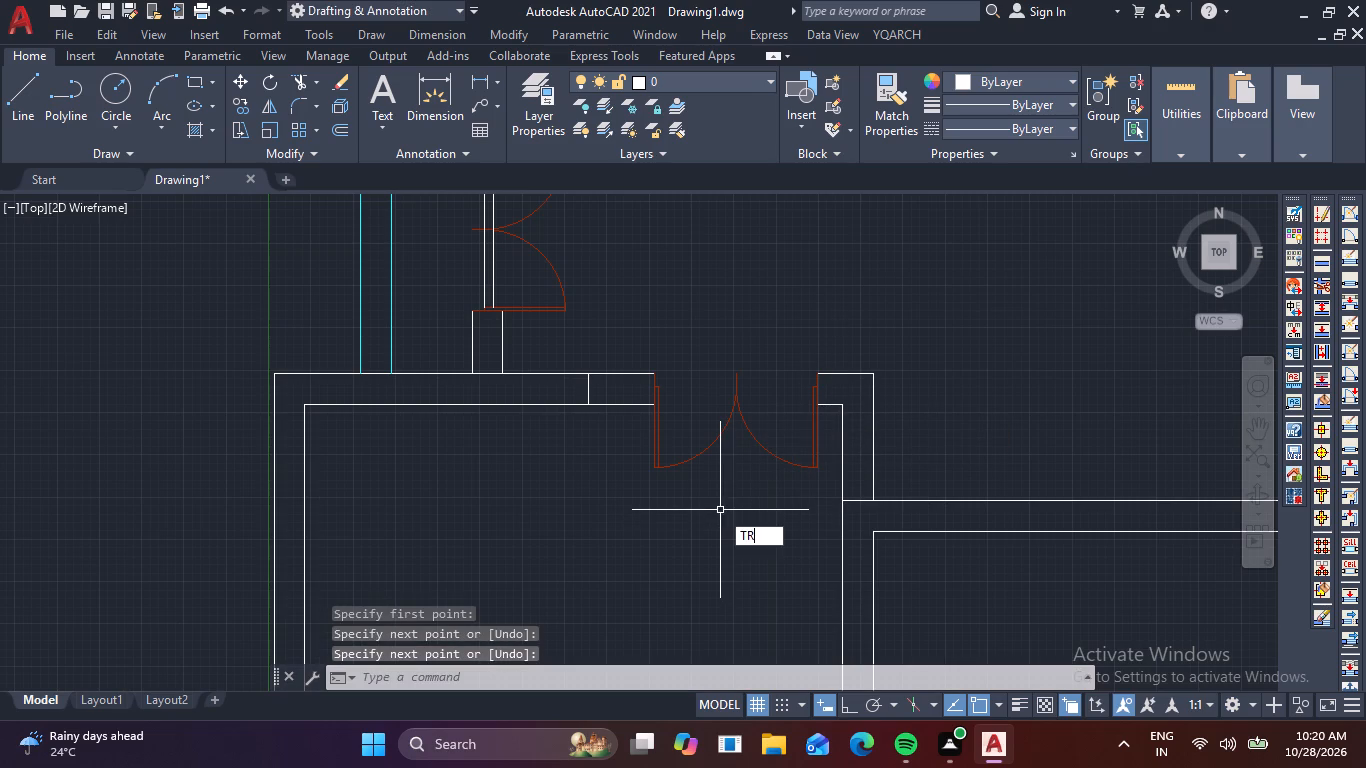
key("space")
left_click_drag(624, 362, 632, 449)
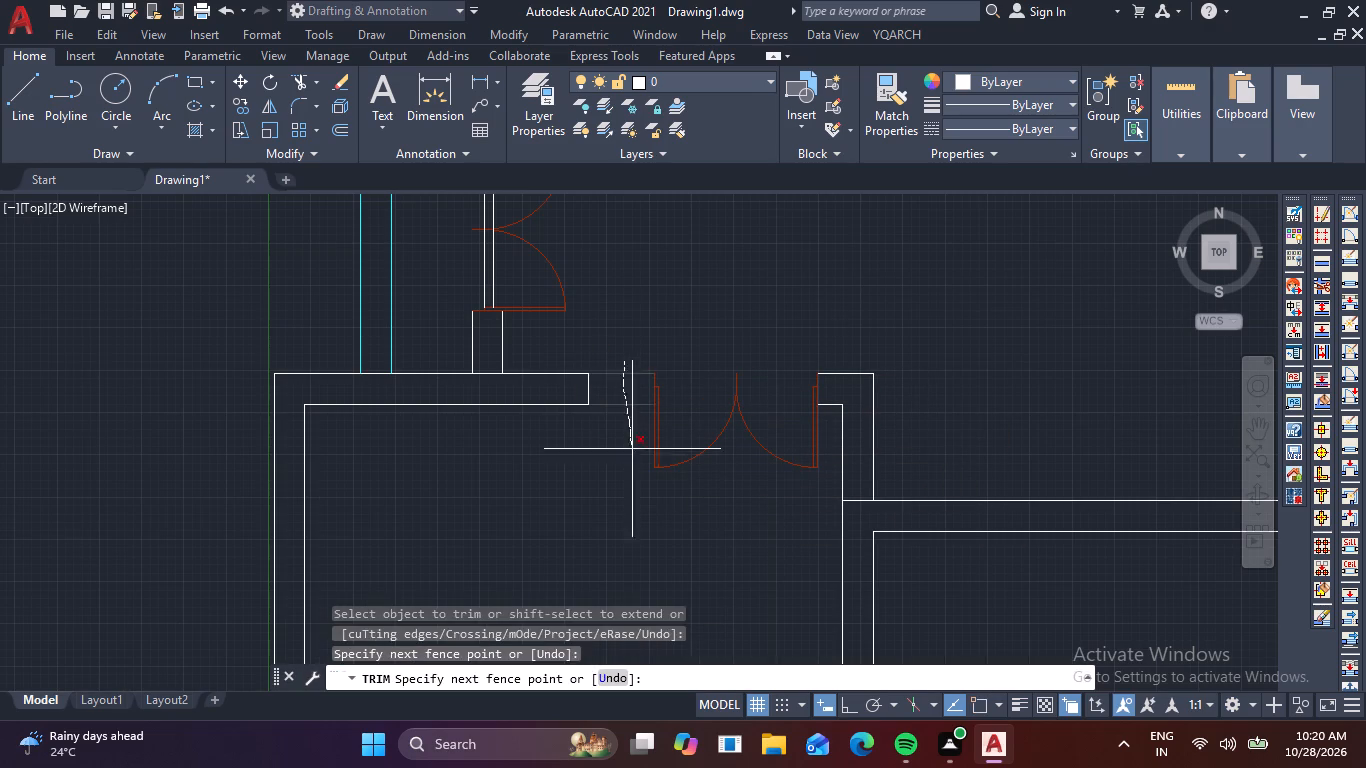
left_click_drag(632, 449, 634, 455)
key("Escape")
Draw two horizontal lines from the ends of the short cross line to the double door's left jamb, along both wall faces.
key("l")
key("space")
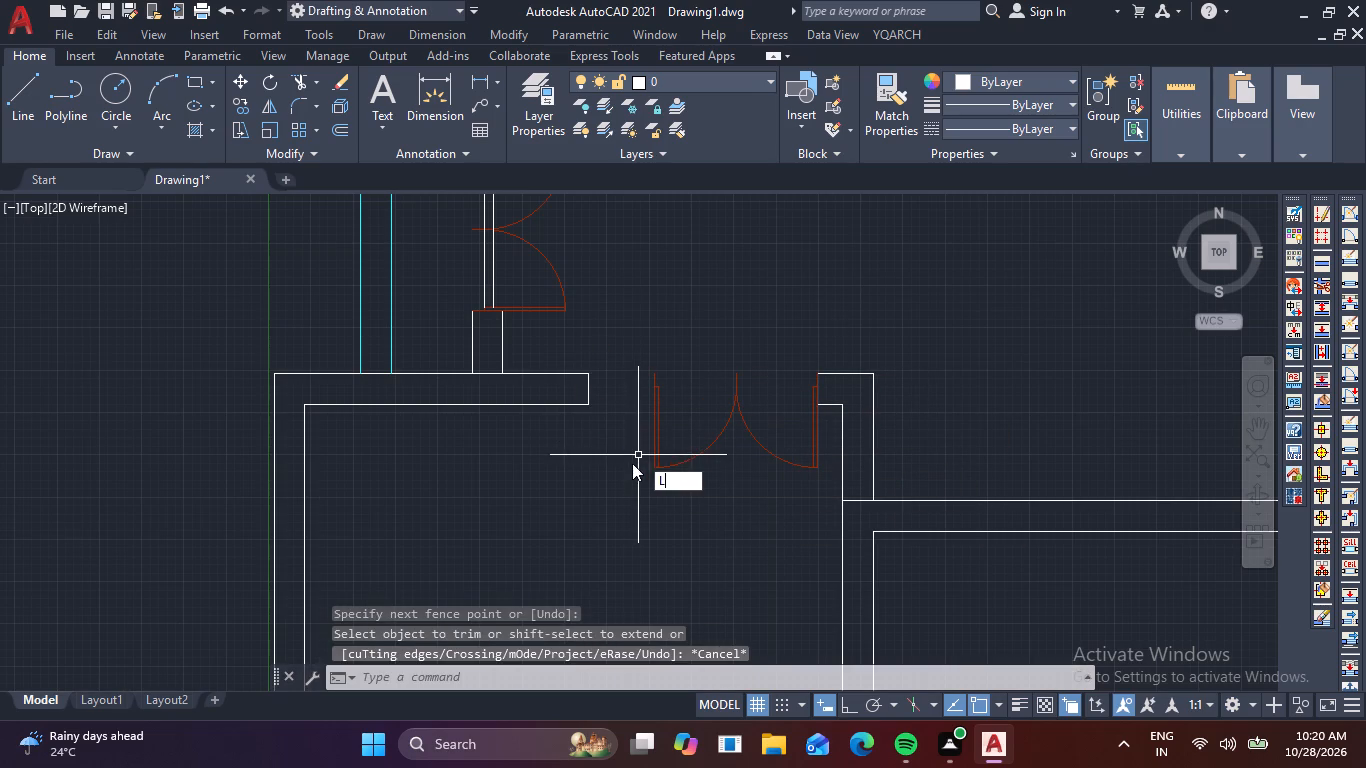
left_click(590, 375)
left_click(655, 370)
key("space")
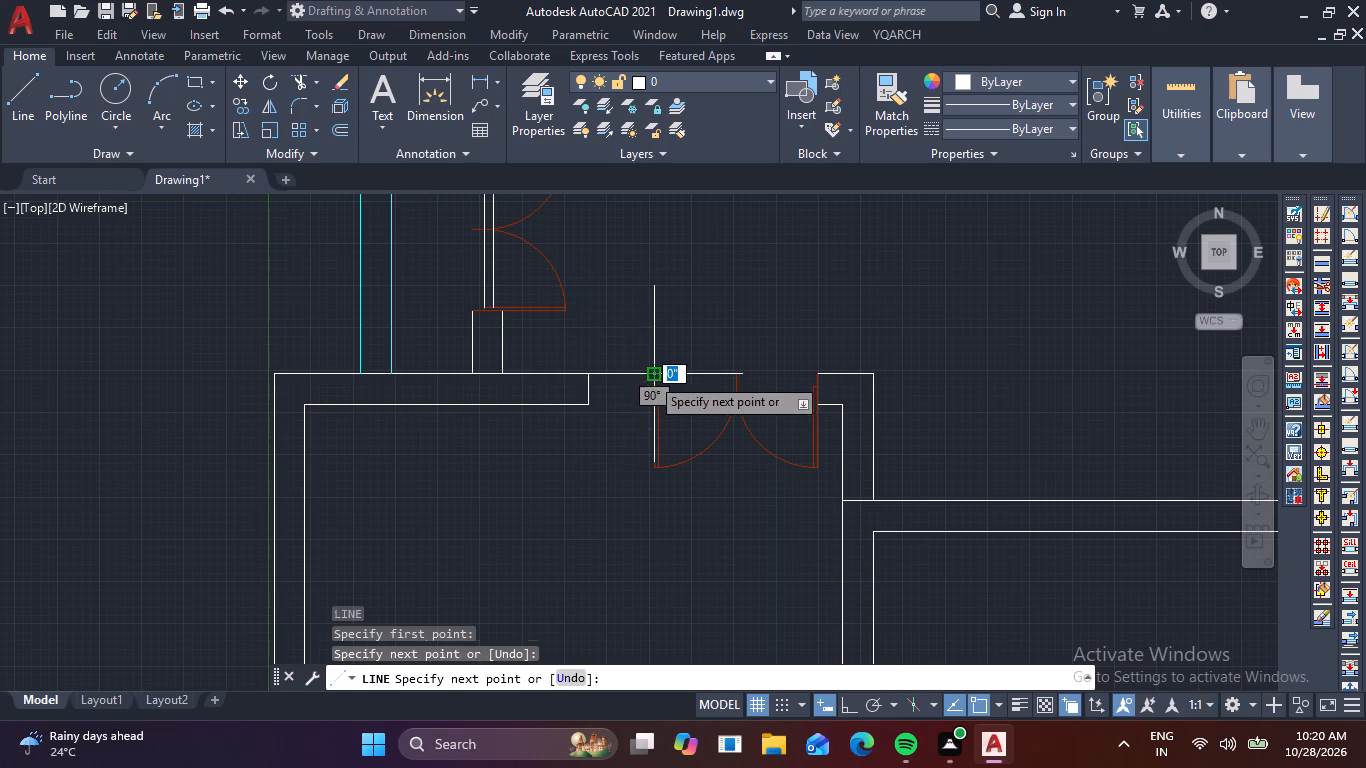
key("space")
left_click(591, 407)
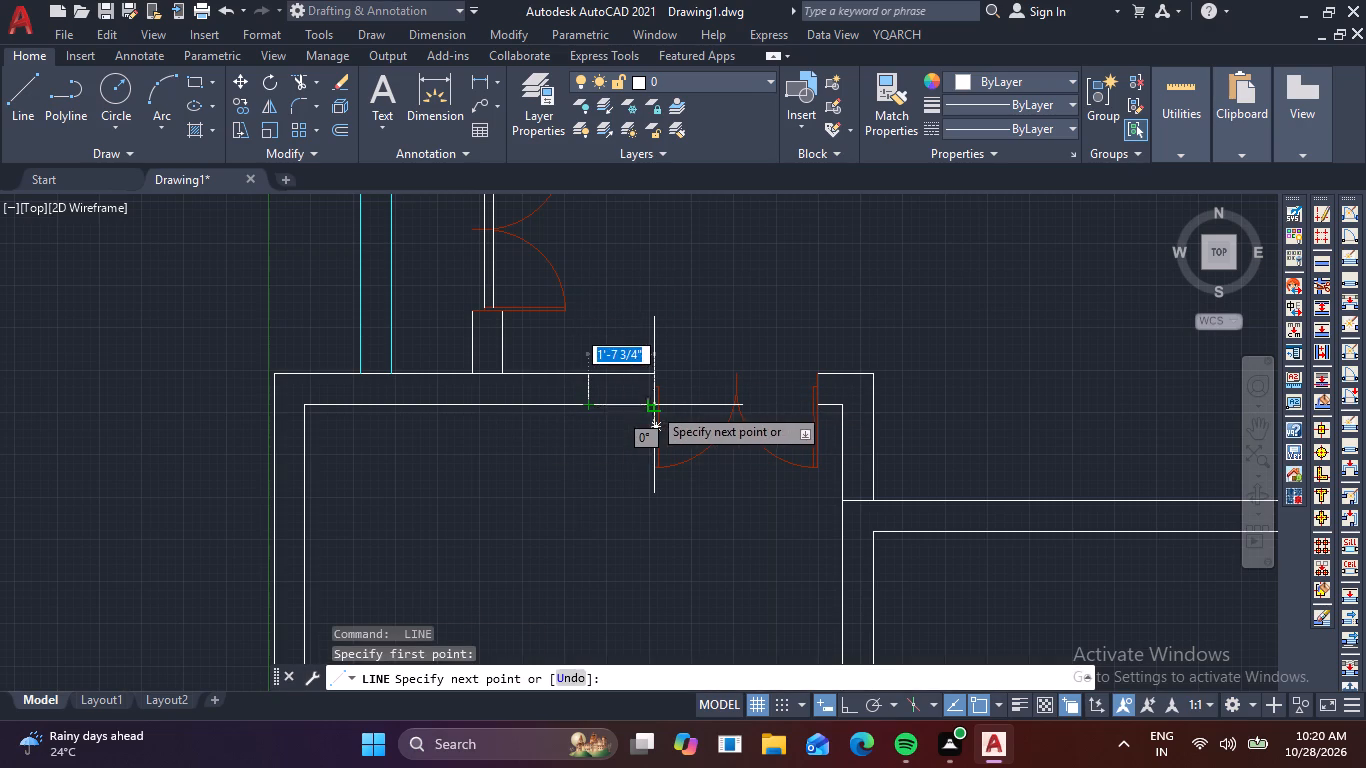
left_click(654, 406)
key("space")
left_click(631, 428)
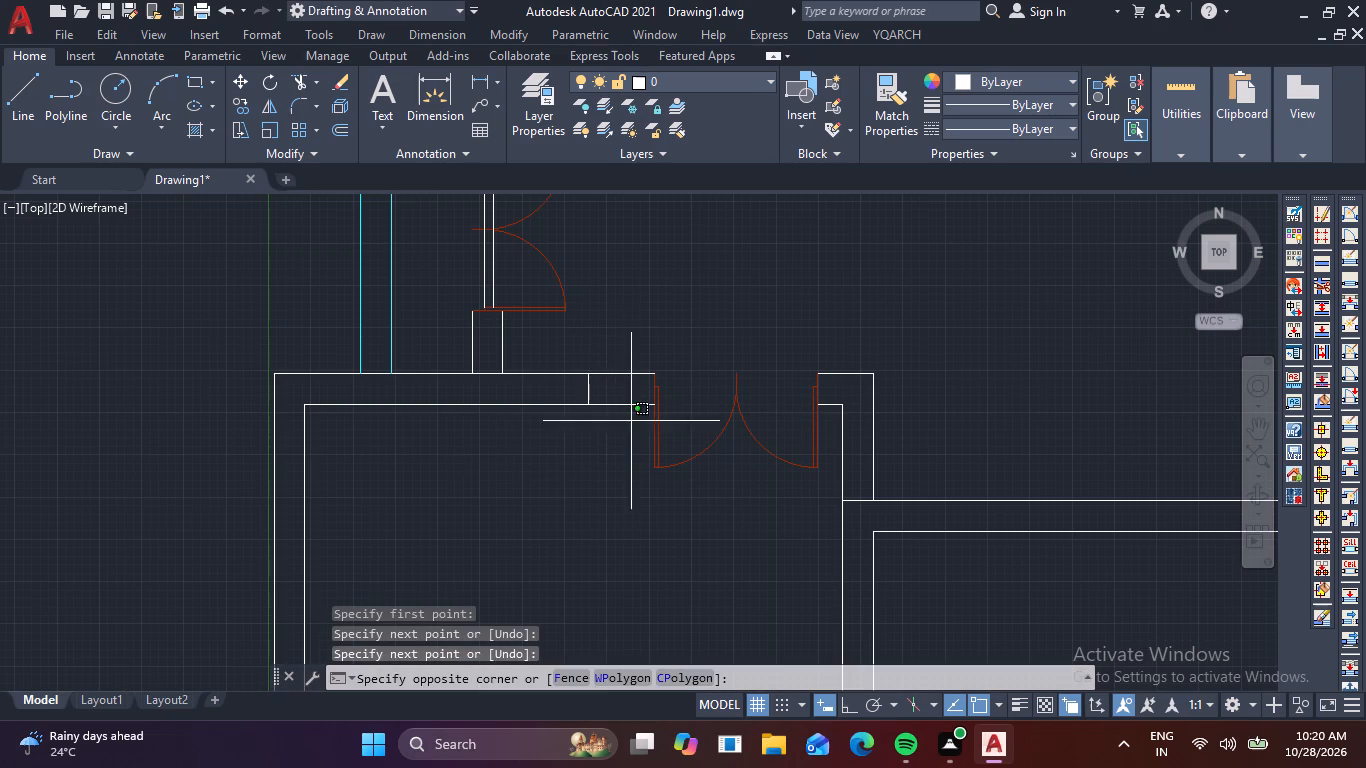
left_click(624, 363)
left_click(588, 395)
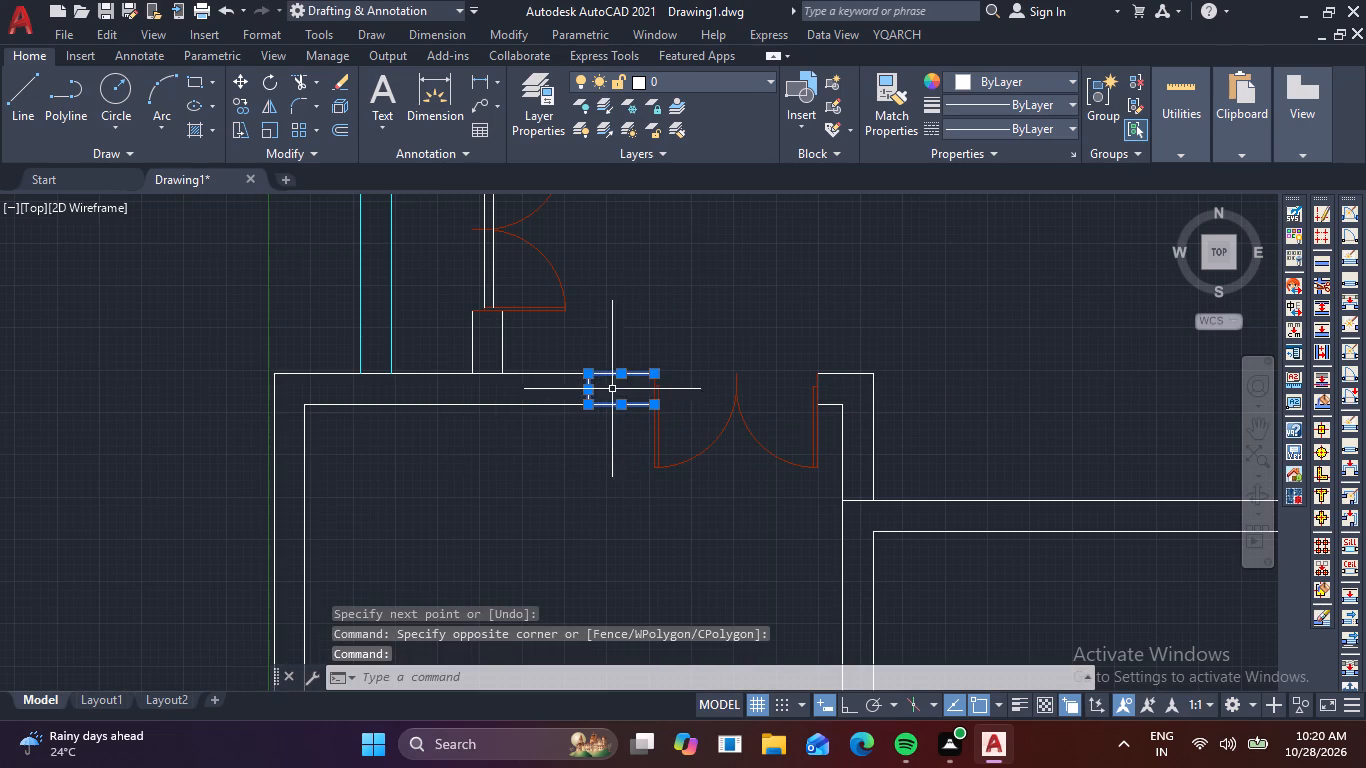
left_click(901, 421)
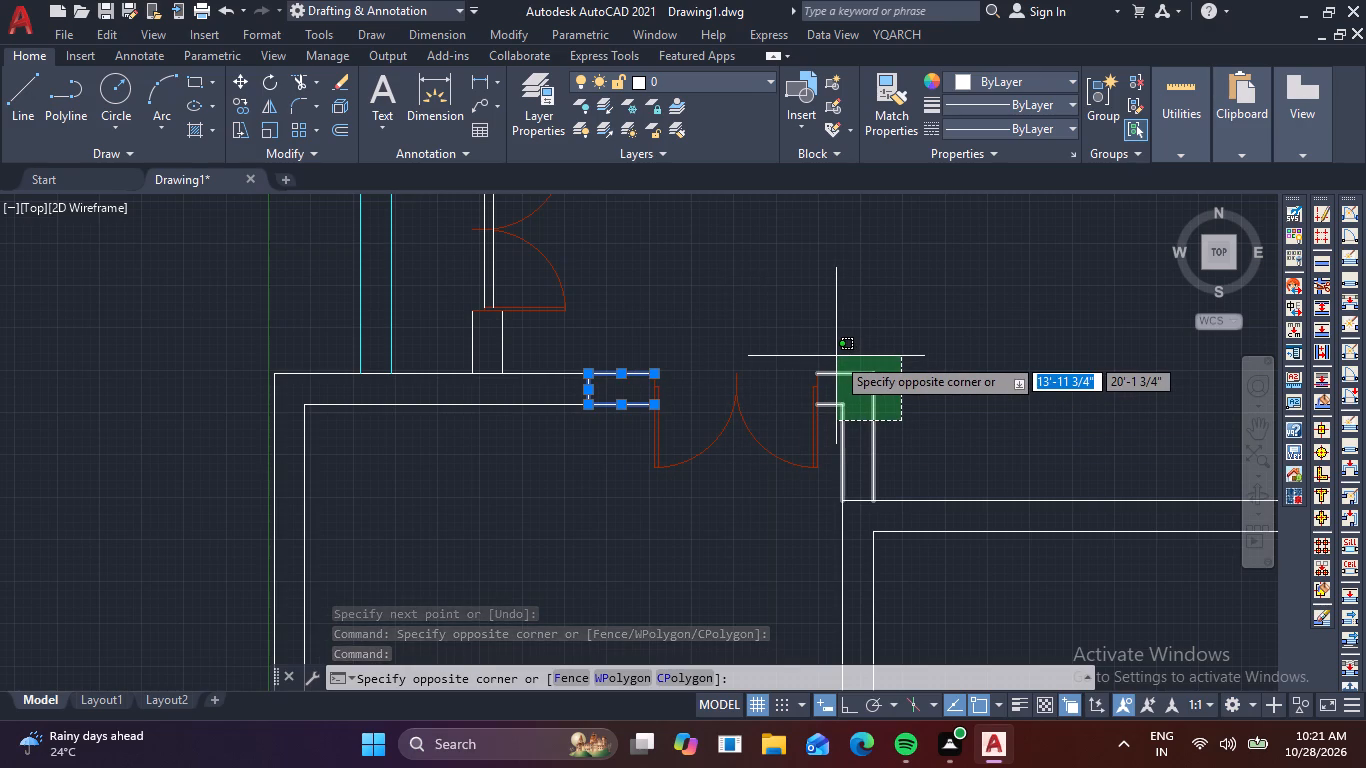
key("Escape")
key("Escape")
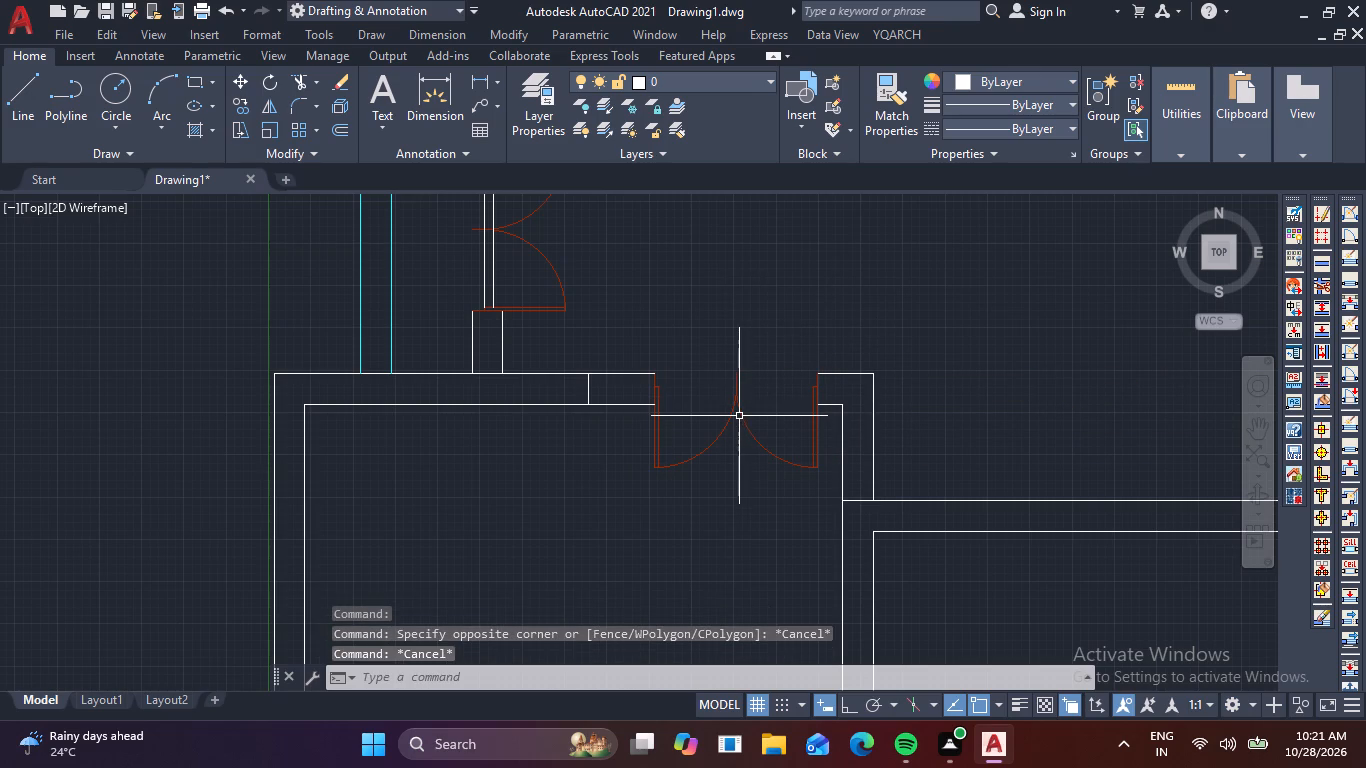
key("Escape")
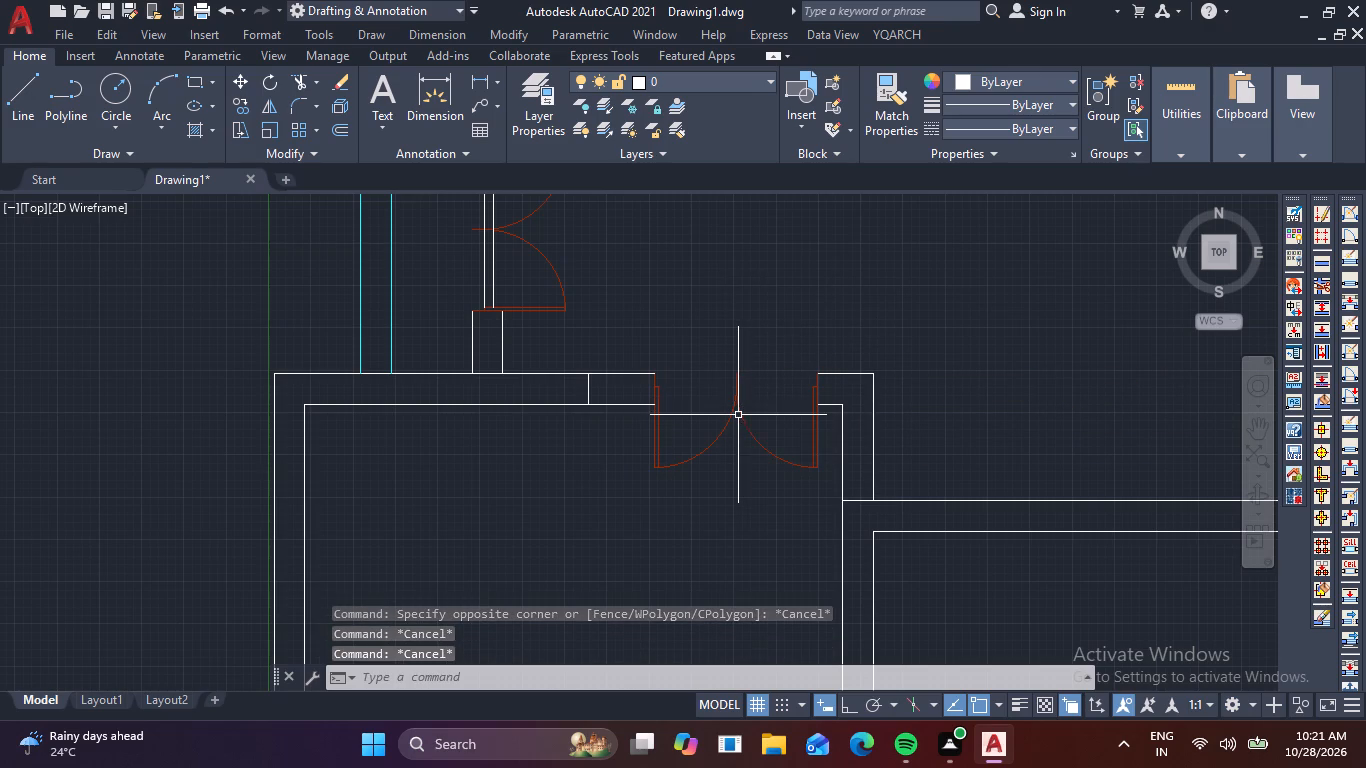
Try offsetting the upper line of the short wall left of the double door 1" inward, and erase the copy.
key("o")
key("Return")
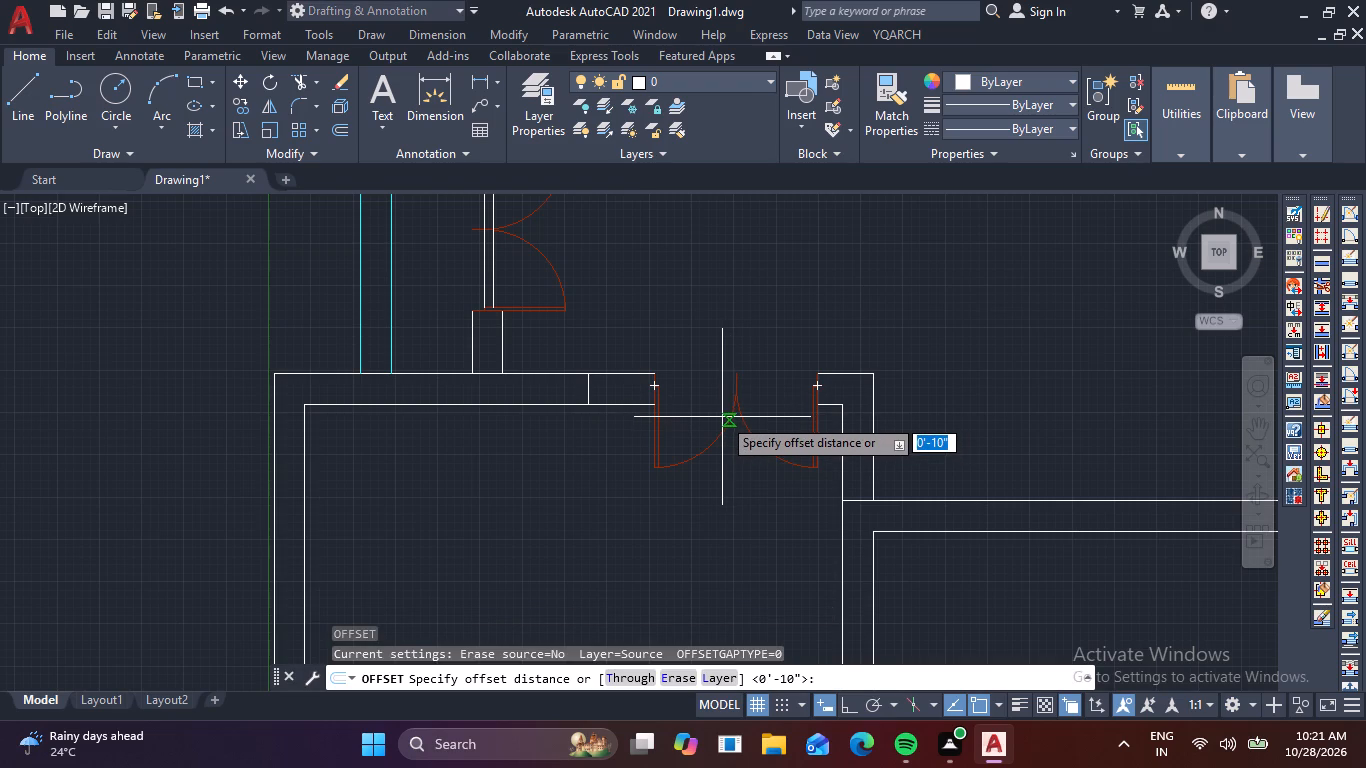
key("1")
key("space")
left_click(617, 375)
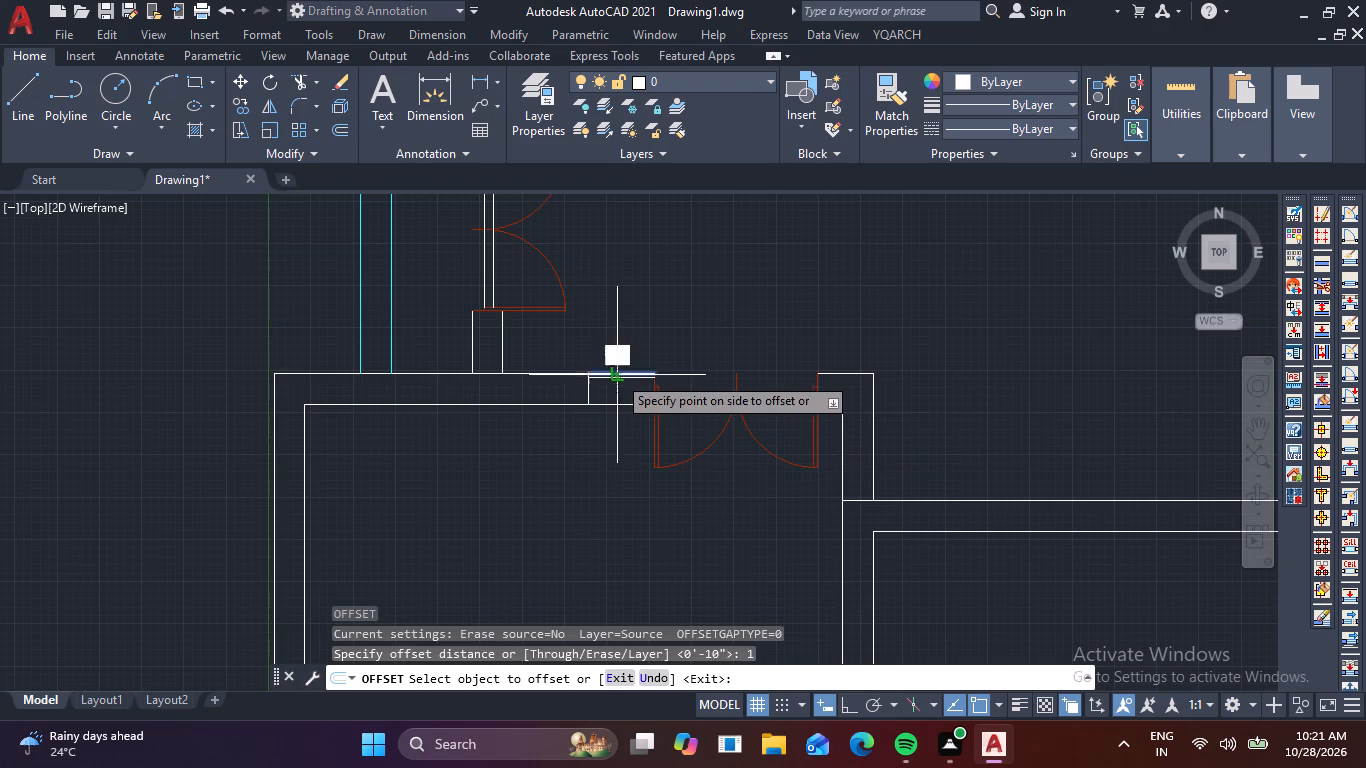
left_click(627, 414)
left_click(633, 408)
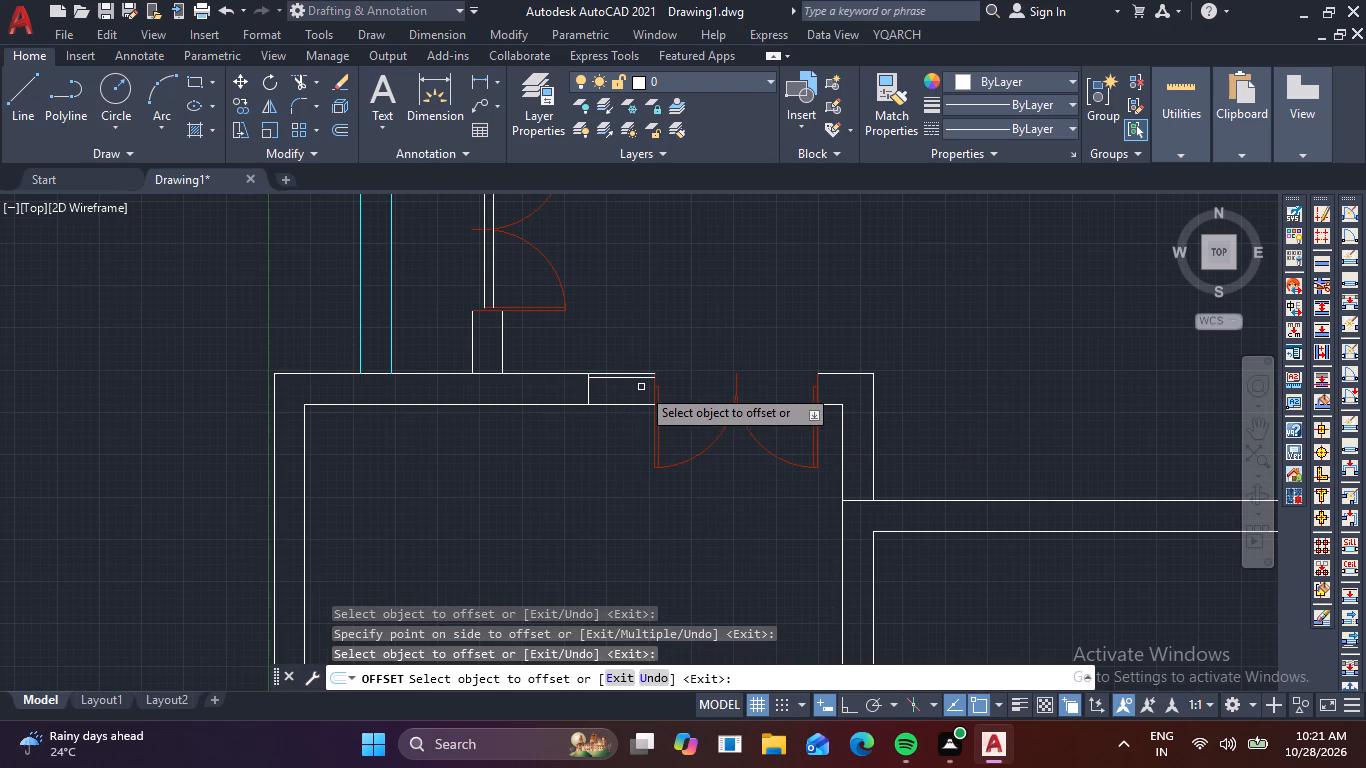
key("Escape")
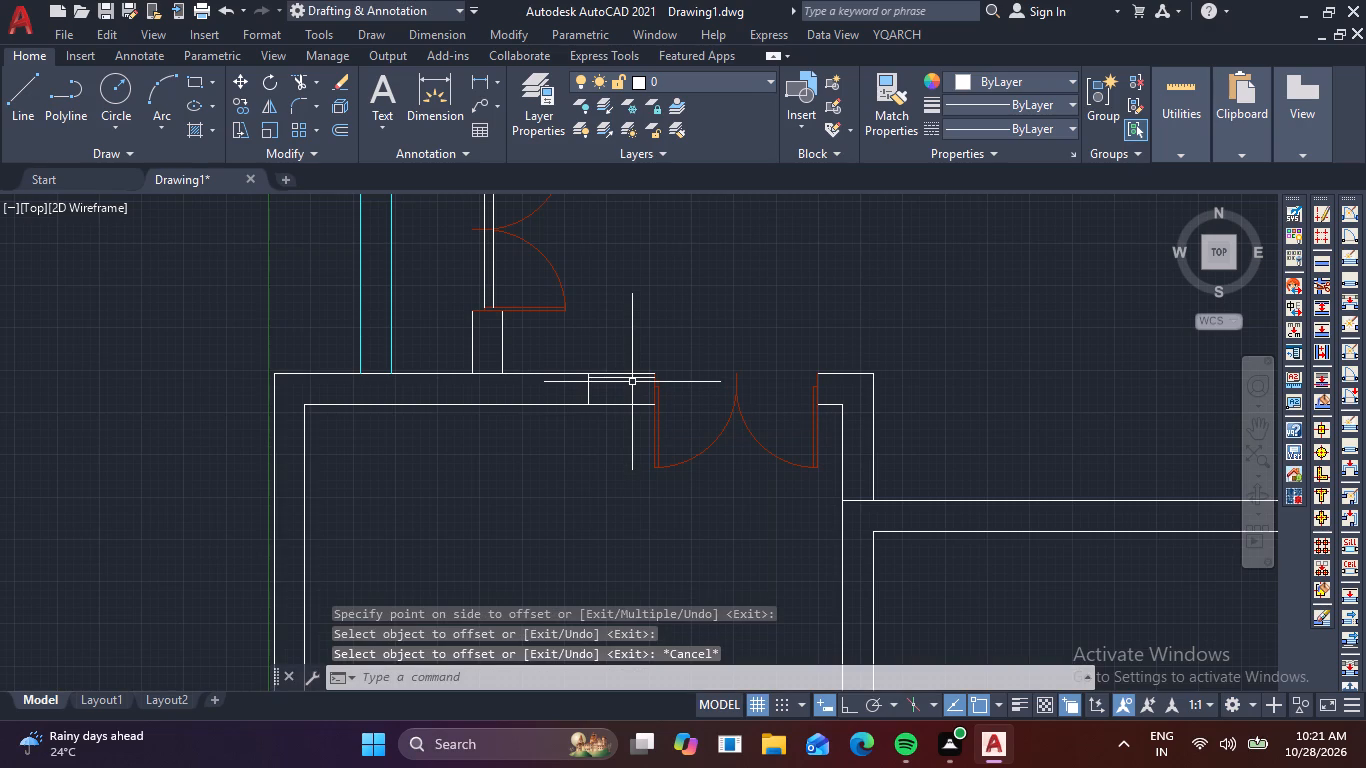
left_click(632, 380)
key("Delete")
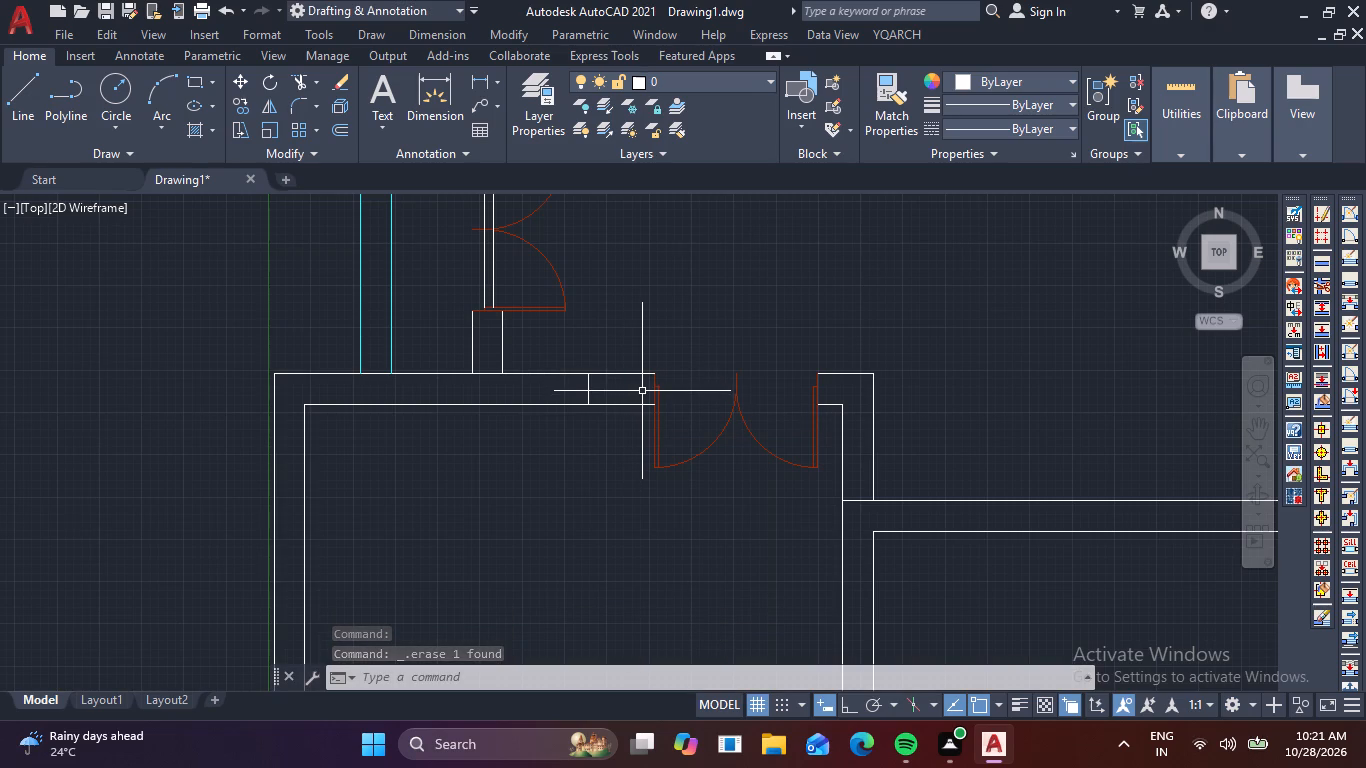
Offset both lines of the short wall segment left of the double door 2" inward.
type("O")
key("space")
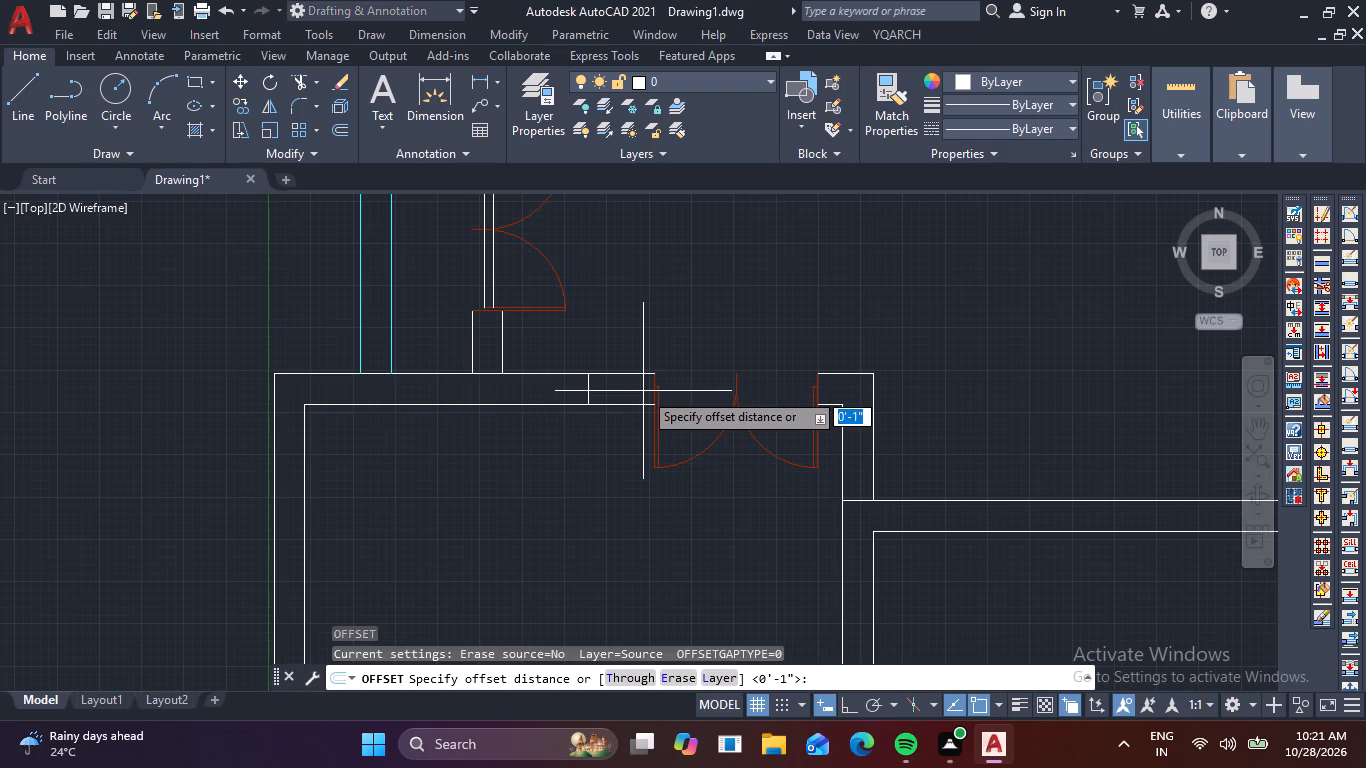
type("2")
key("space")
left_click(634, 372)
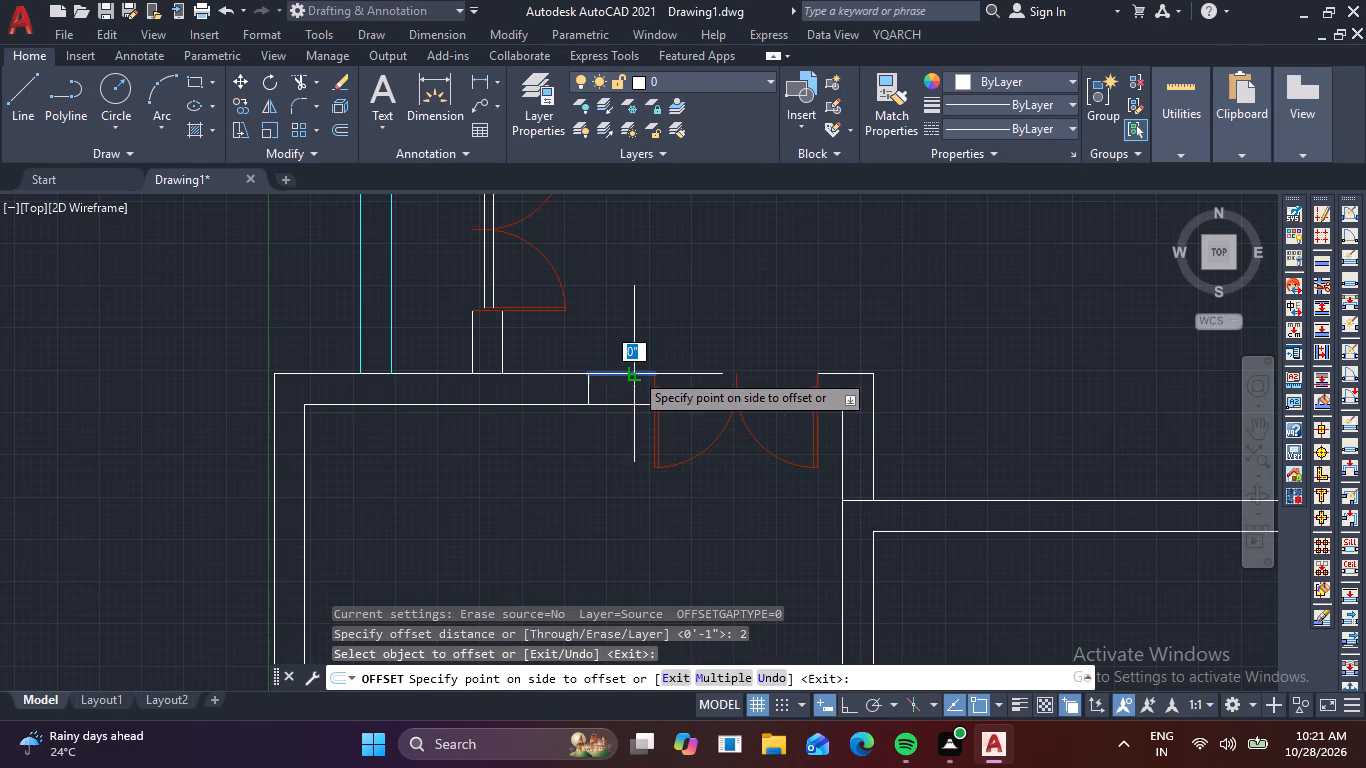
left_click(634, 395)
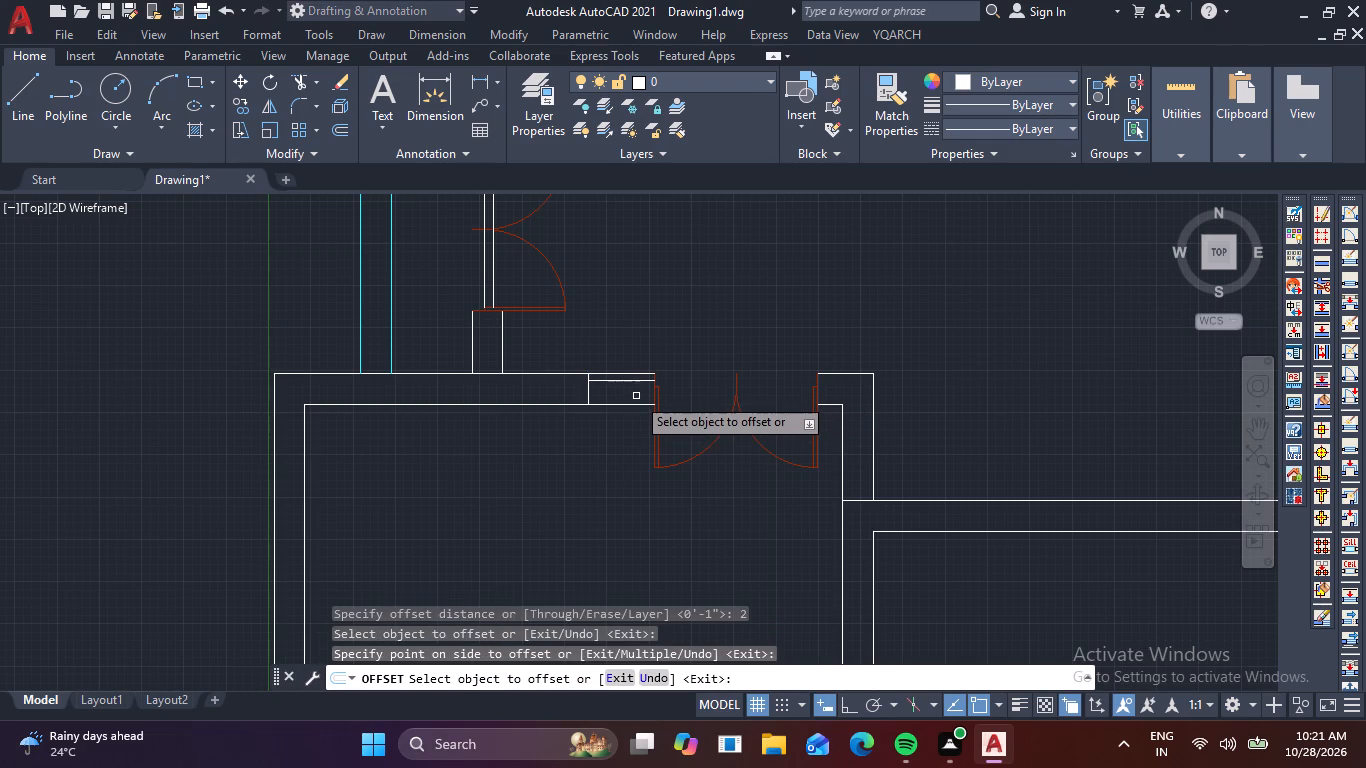
left_click(637, 403)
left_click(640, 384)
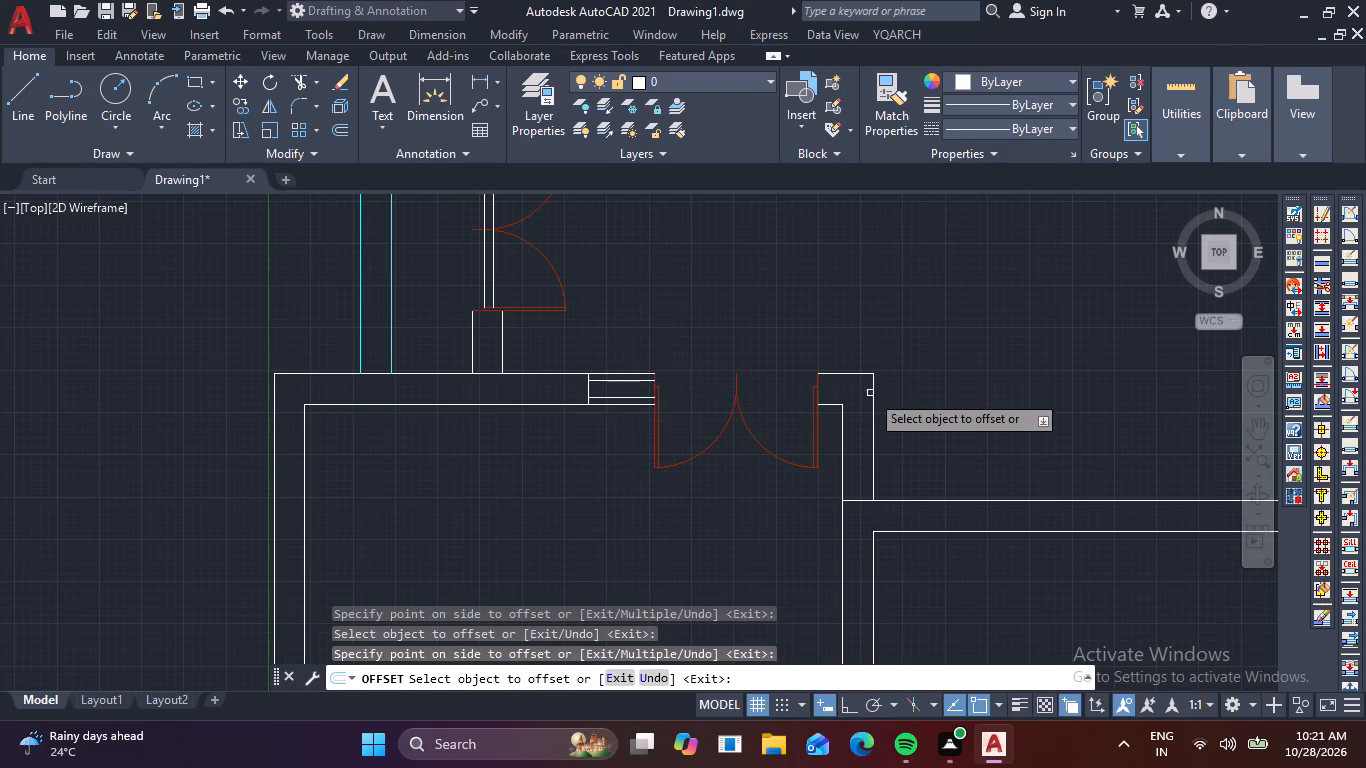
Offset the vertical and horizontal wall lines of the corner right of the double door 2" into the wall.
left_click(872, 402)
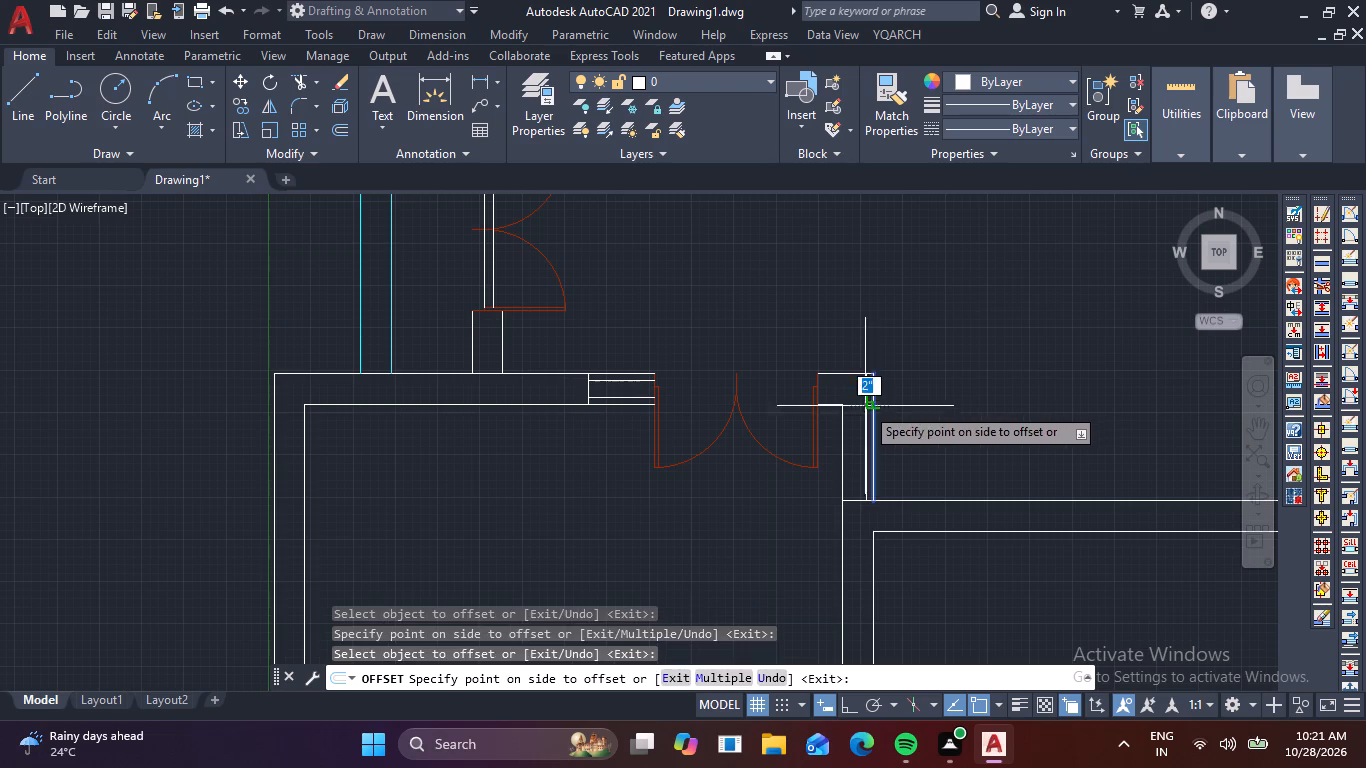
left_click(850, 410)
left_click(843, 424)
left_click(860, 417)
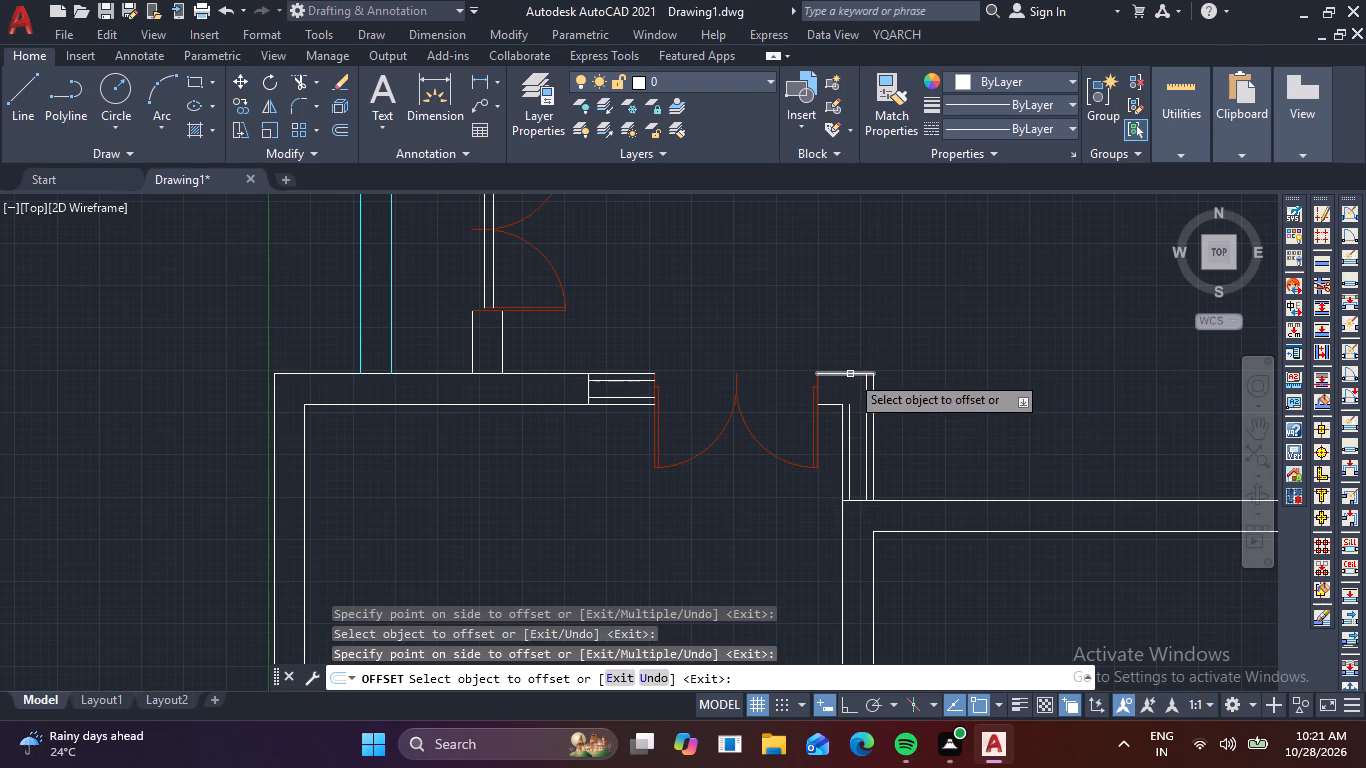
left_click(850, 374)
left_click(847, 390)
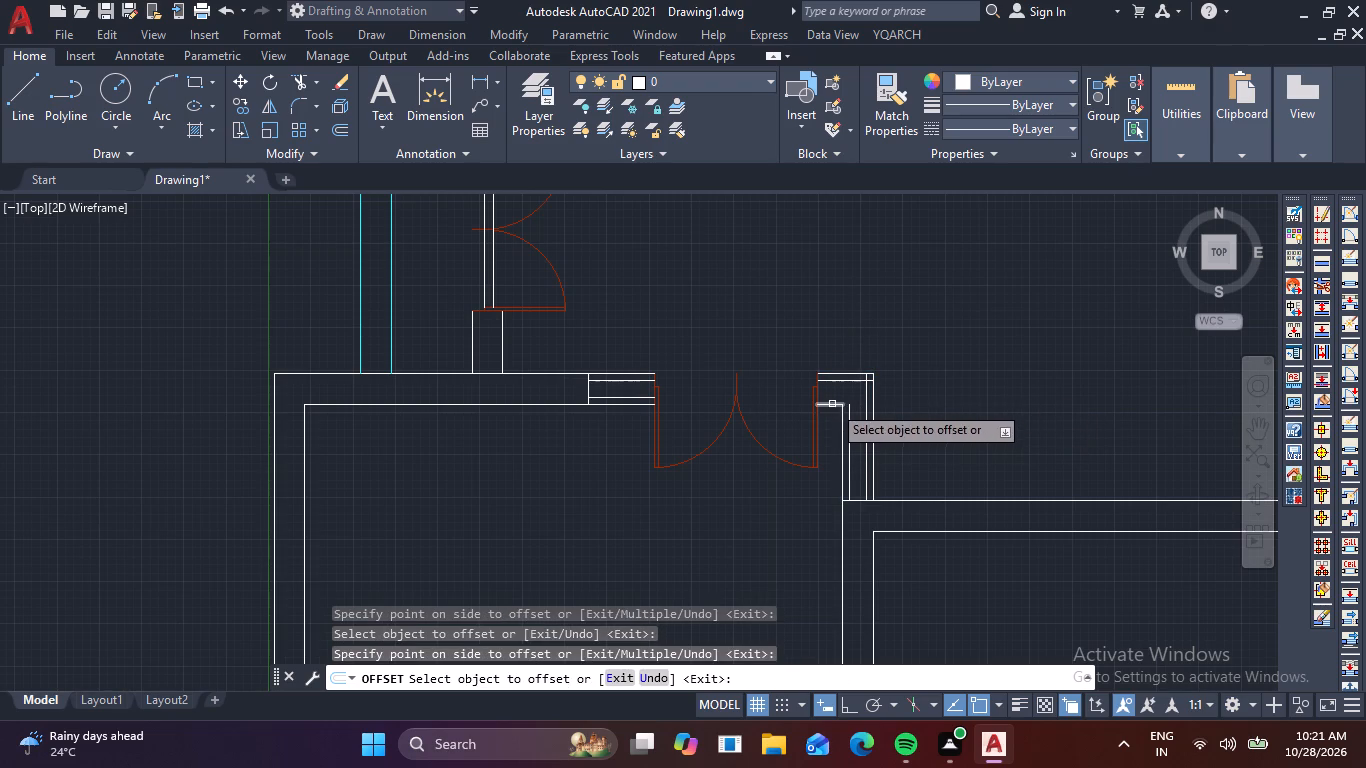
left_click(832, 404)
left_click(836, 393)
key("Escape")
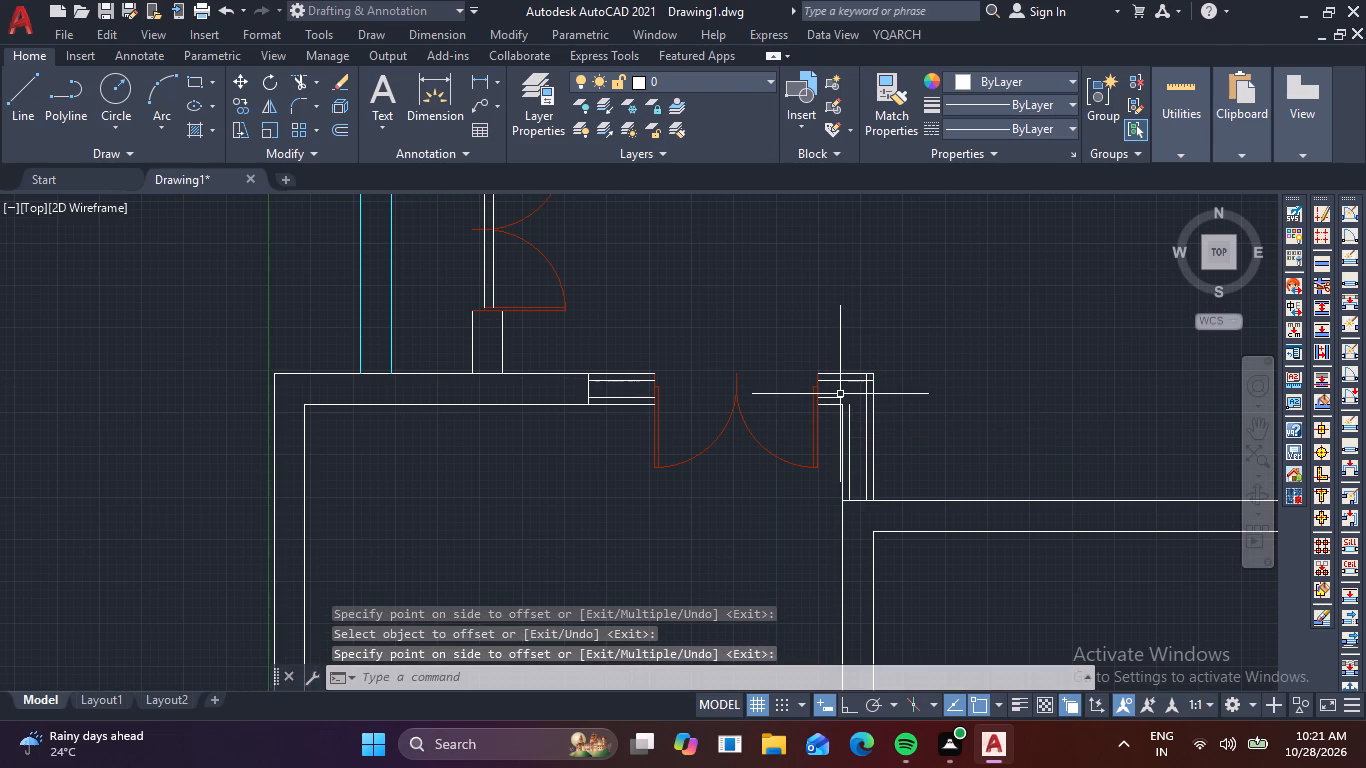
Fillet the outer and inner pairs of offset lines into sharp corners at the wall corner right of the double door.
key("f")
key("space")
scroll(874, 388, "up", 3)
left_click(808, 361)
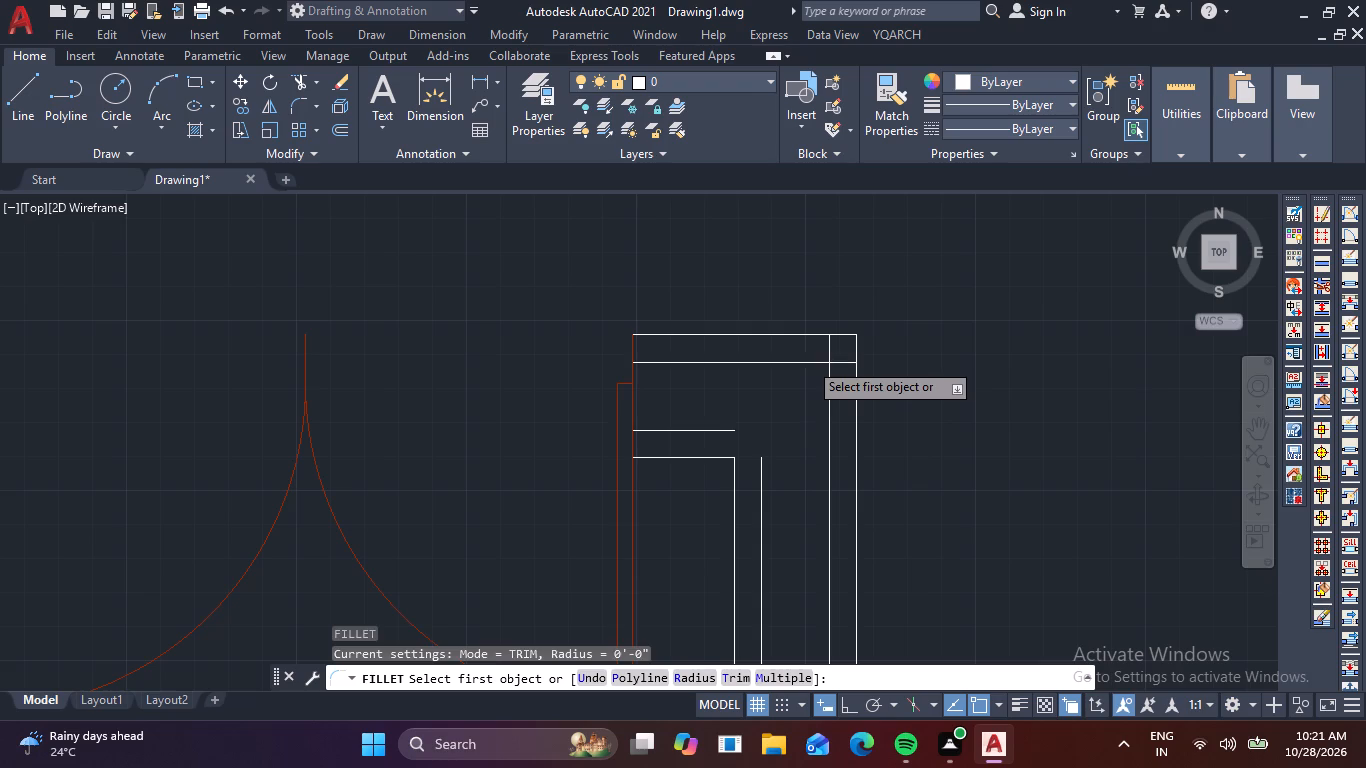
left_click(833, 392)
left_click(829, 391)
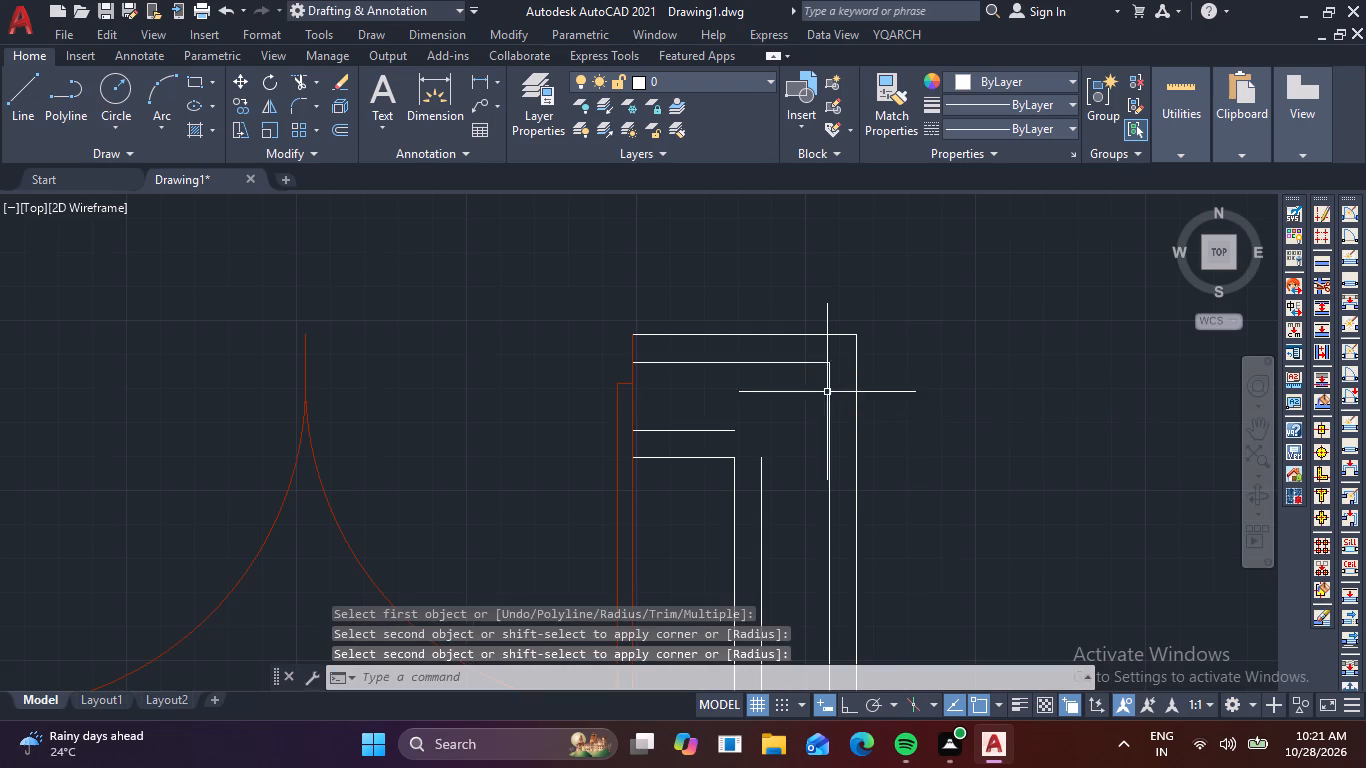
key("space")
left_click(725, 432)
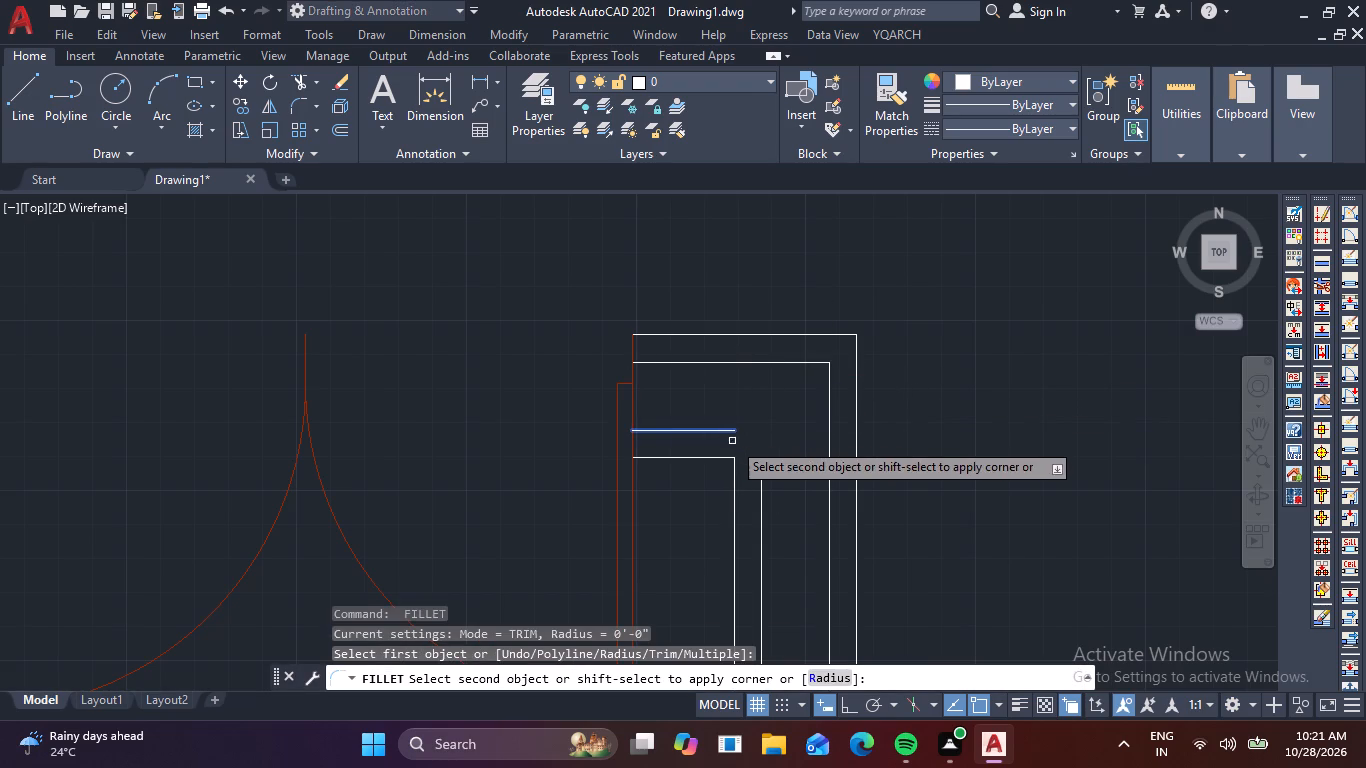
left_click(759, 468)
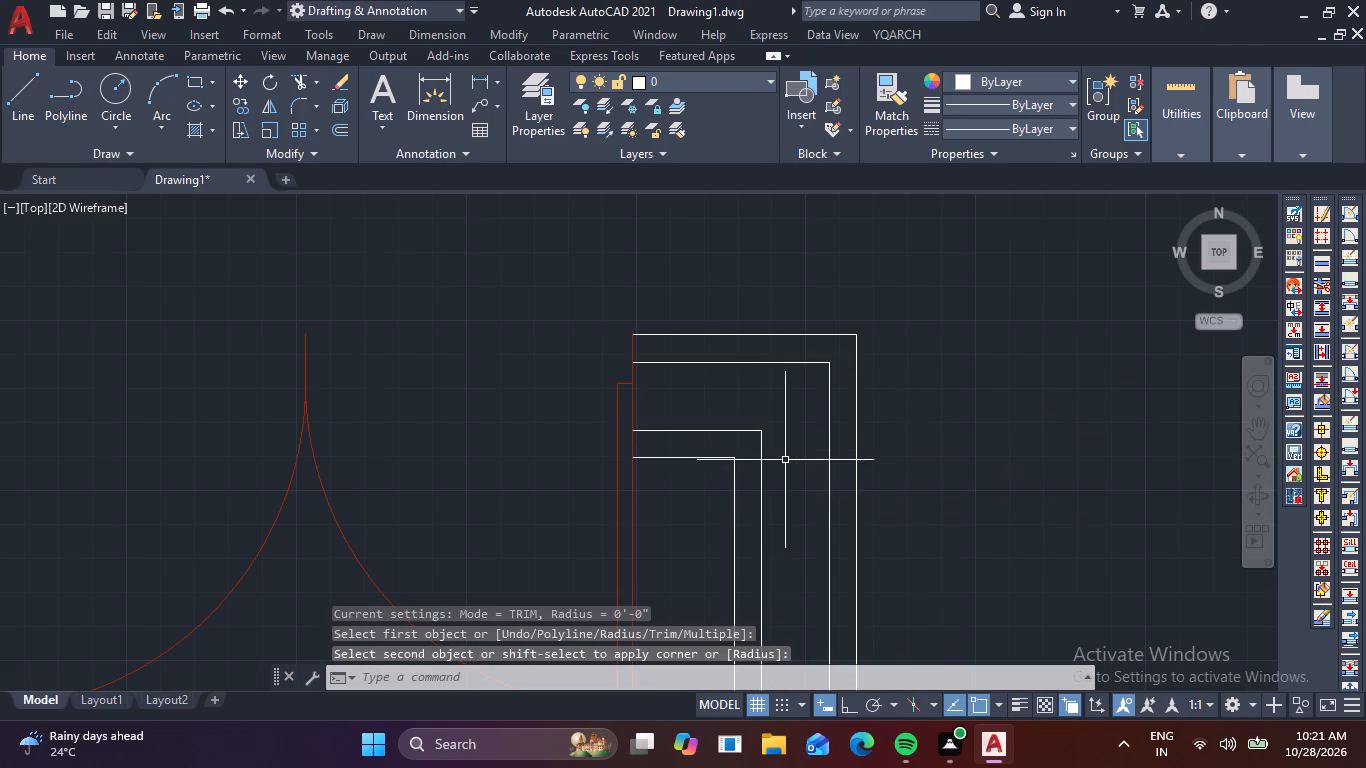
key("Escape")
Change the color of the wall and offset lines on both sides of the double door to Blue.
scroll(906, 397, "down", 2)
left_click_drag(961, 494, 943, 482)
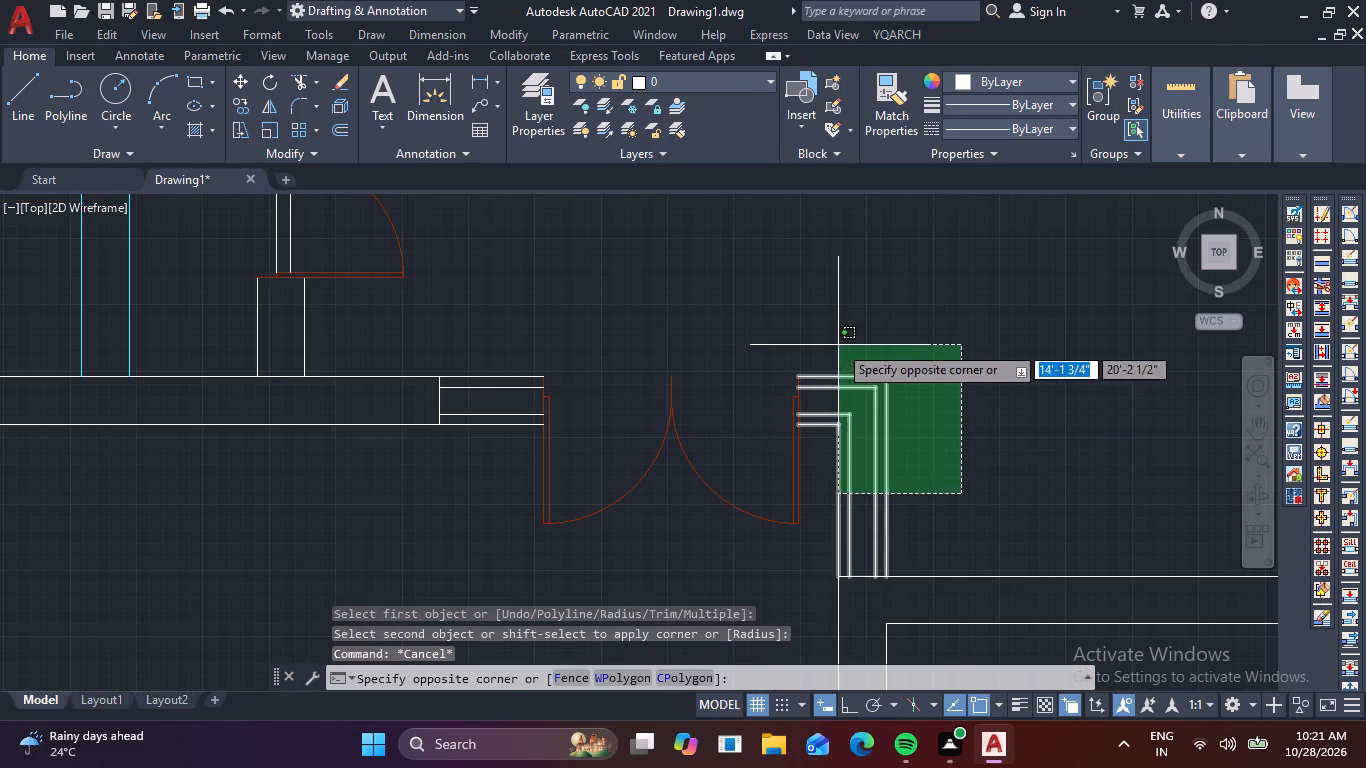
left_click(831, 338)
left_click(493, 448)
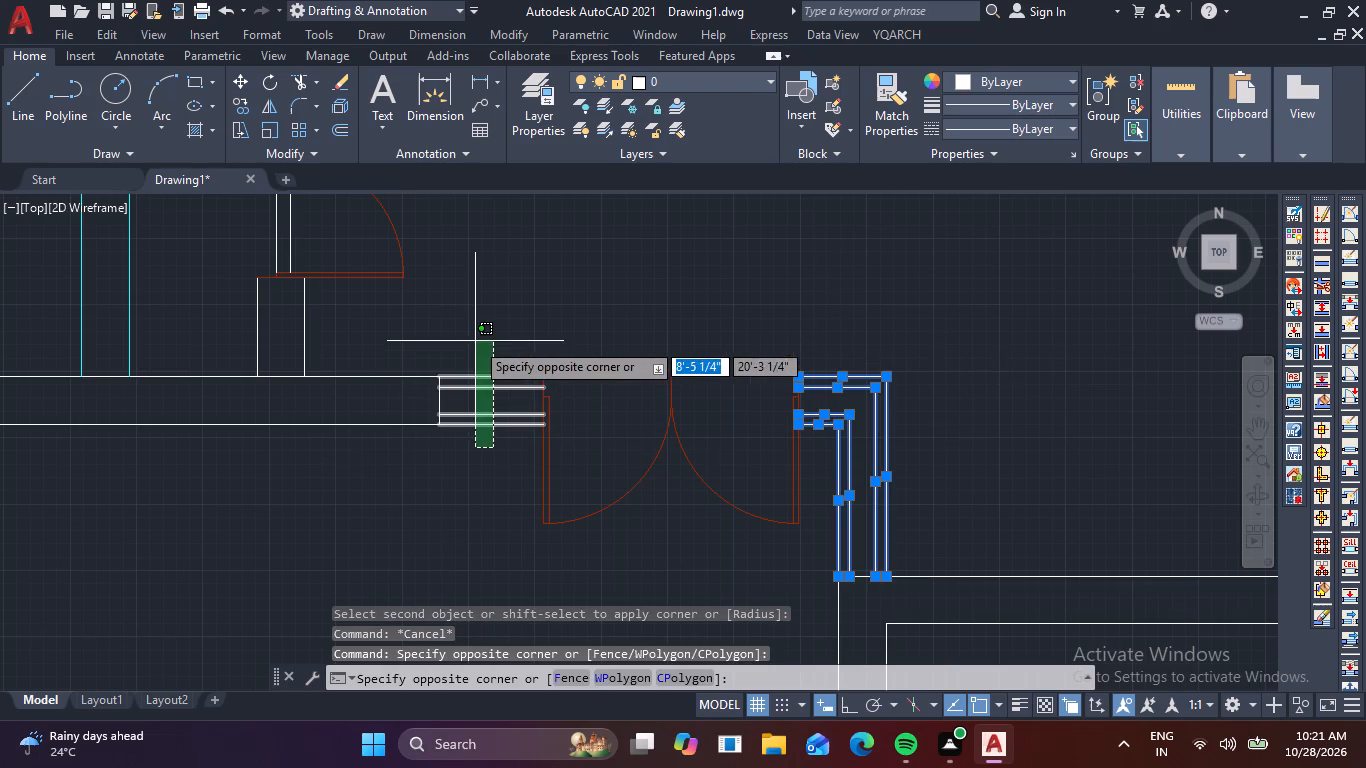
left_click(475, 340)
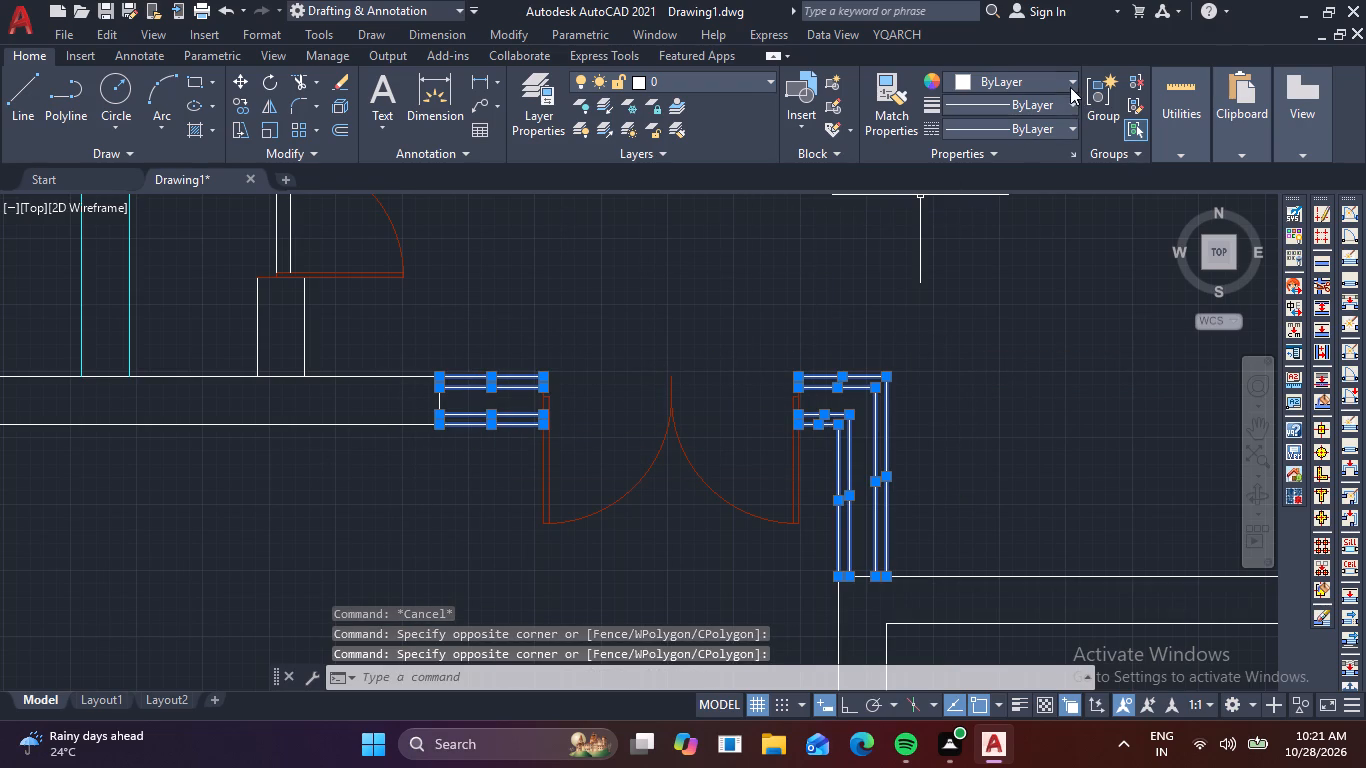
left_click(1070, 82)
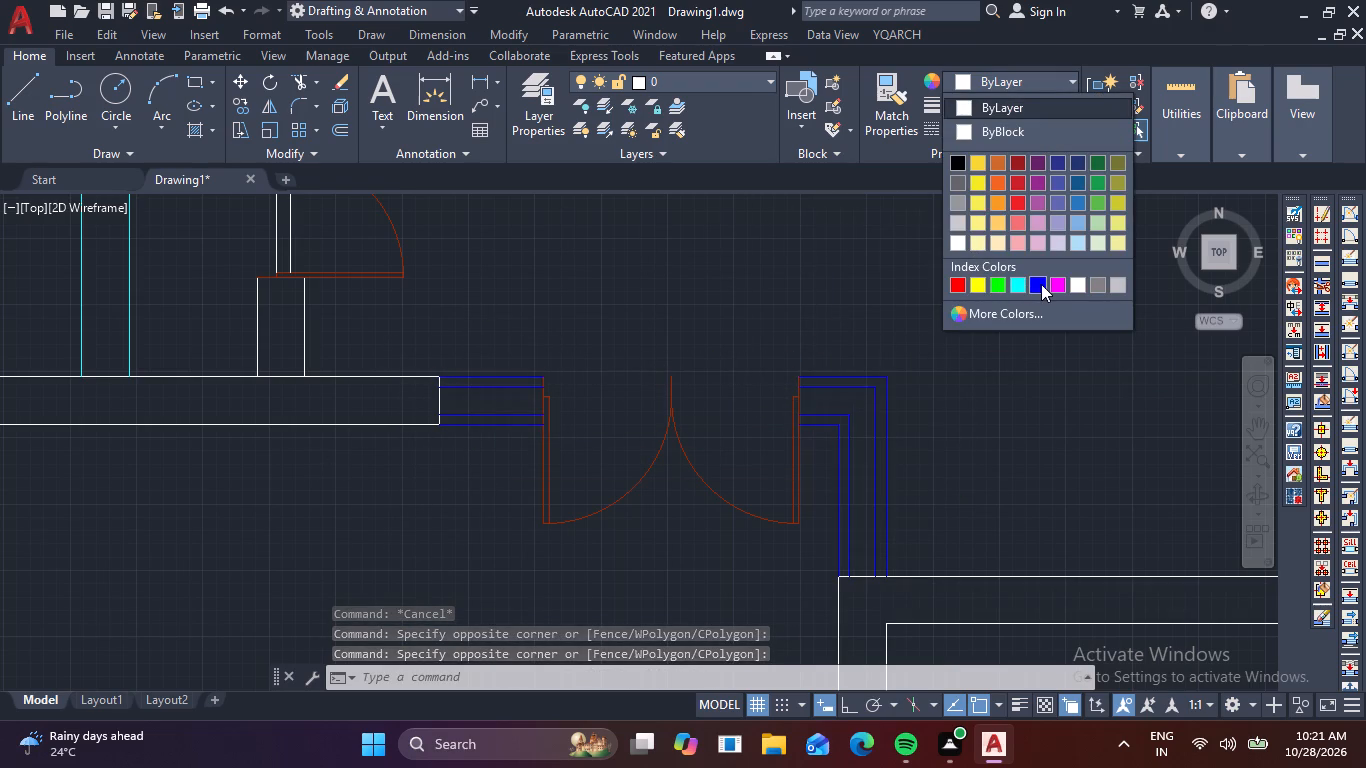
left_click(1041, 286)
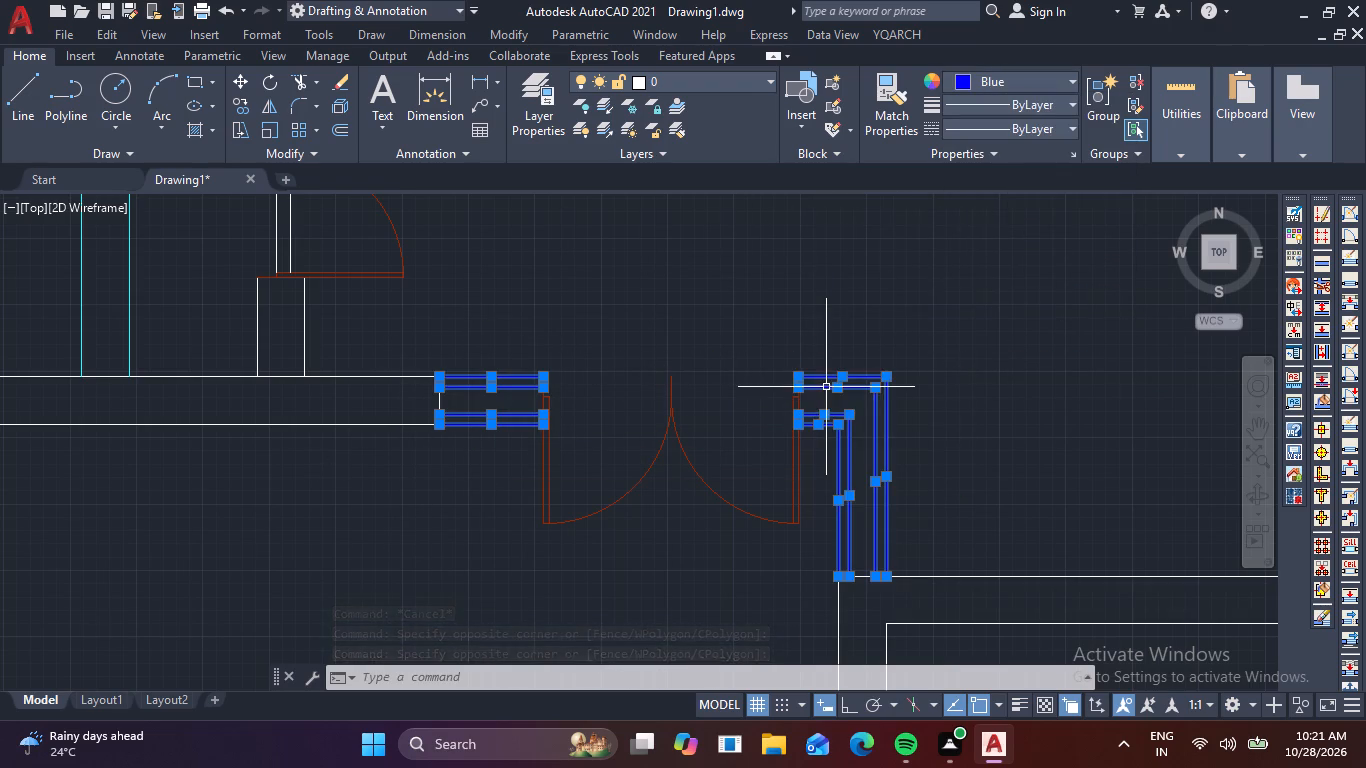
key("Escape")
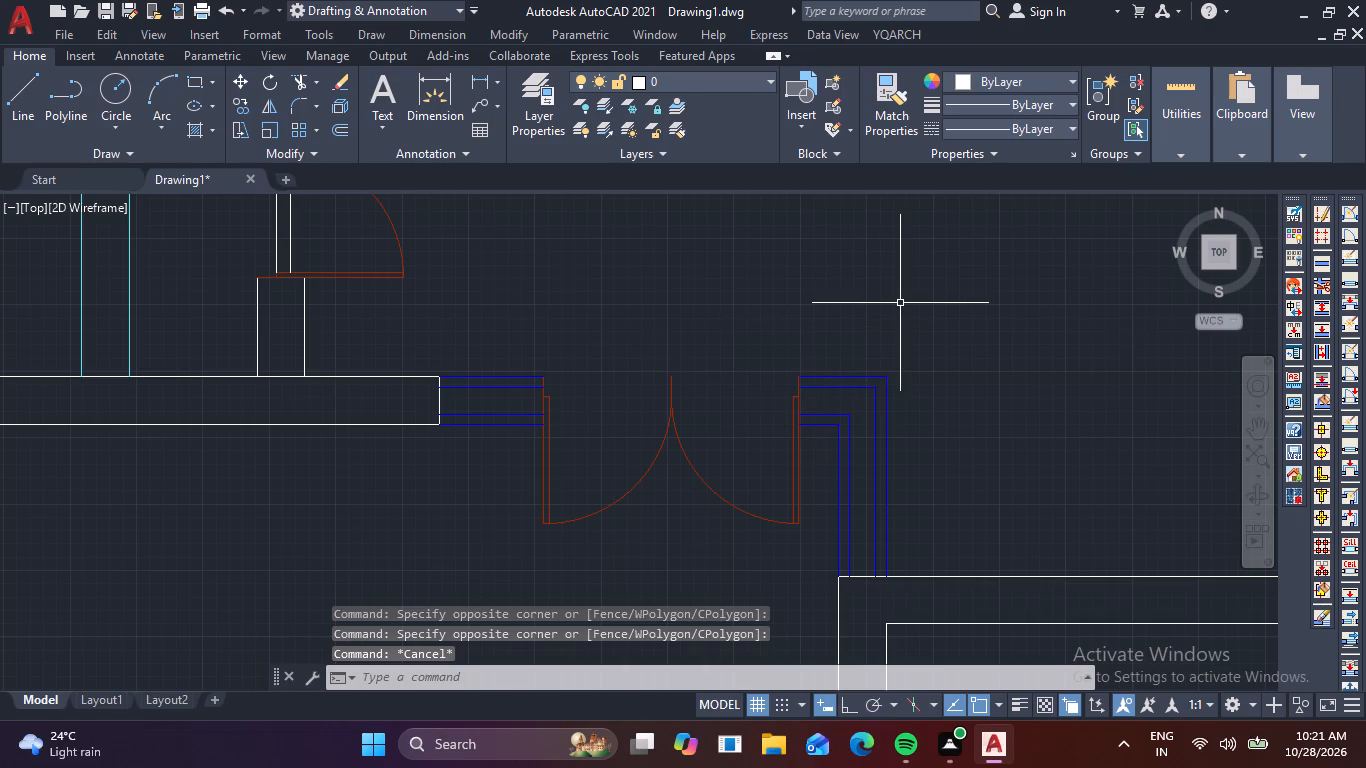
Draw a short line across the 9" horizontal wall above the left double door, between that door and the wall corner.
scroll(834, 313, "down", 2)
middle_click_drag(802, 314, 810, 323)
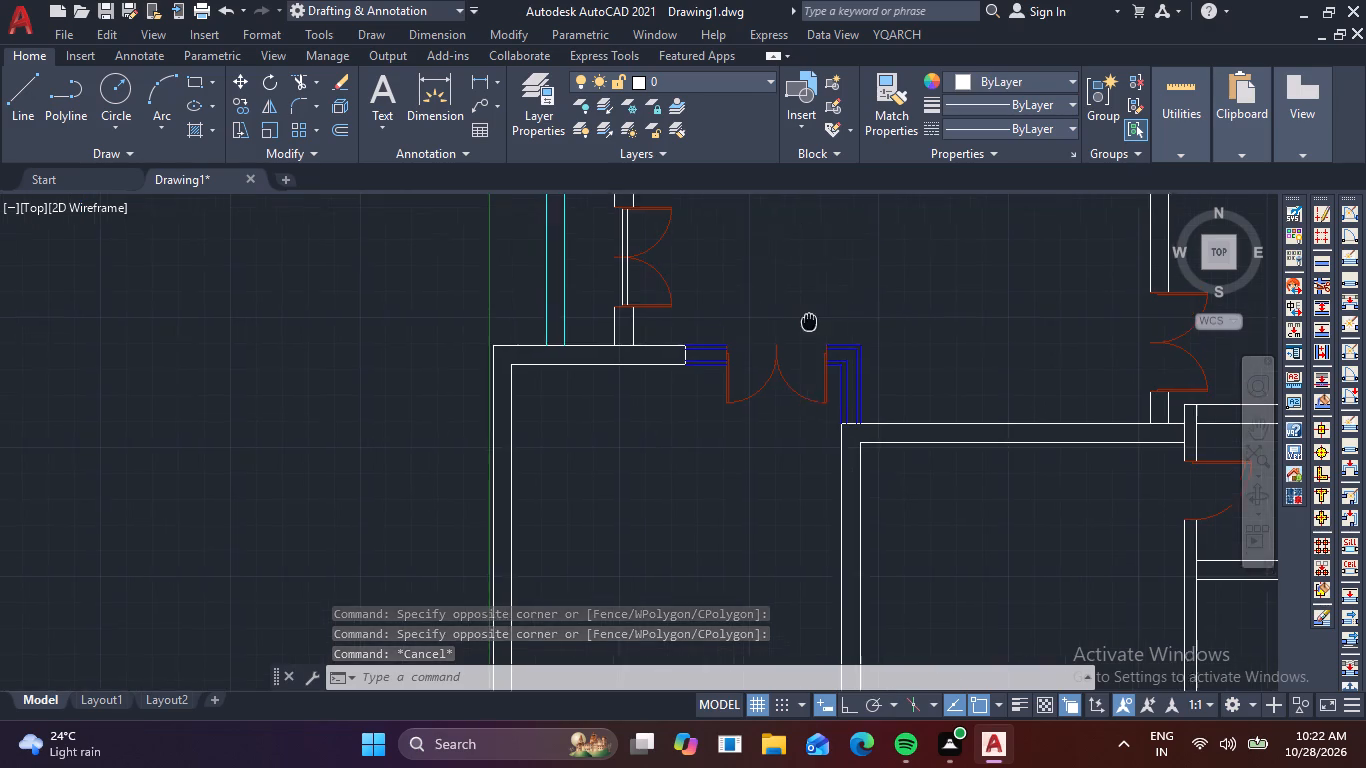
middle_click_drag(810, 323, 787, 509)
middle_click_drag(836, 400, 781, 500)
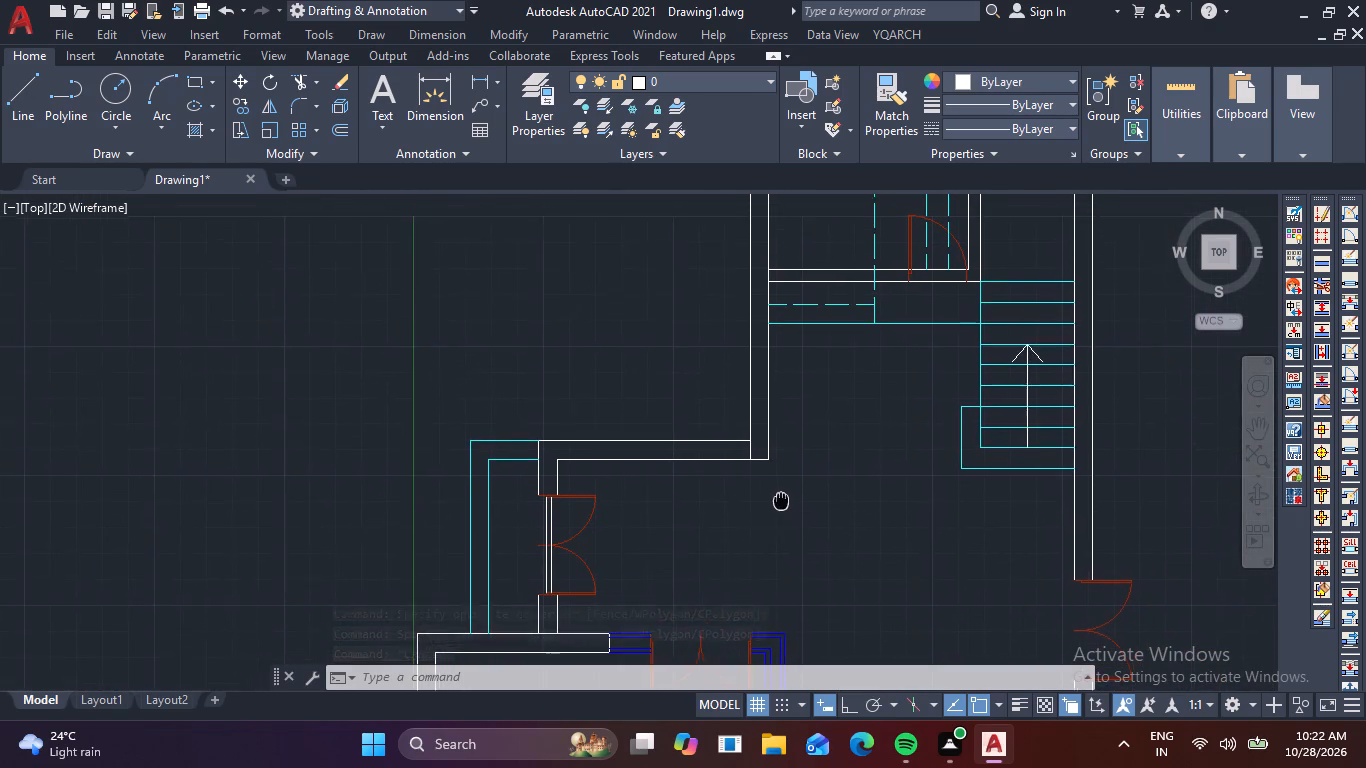
middle_click_drag(781, 500, 780, 503)
key("l")
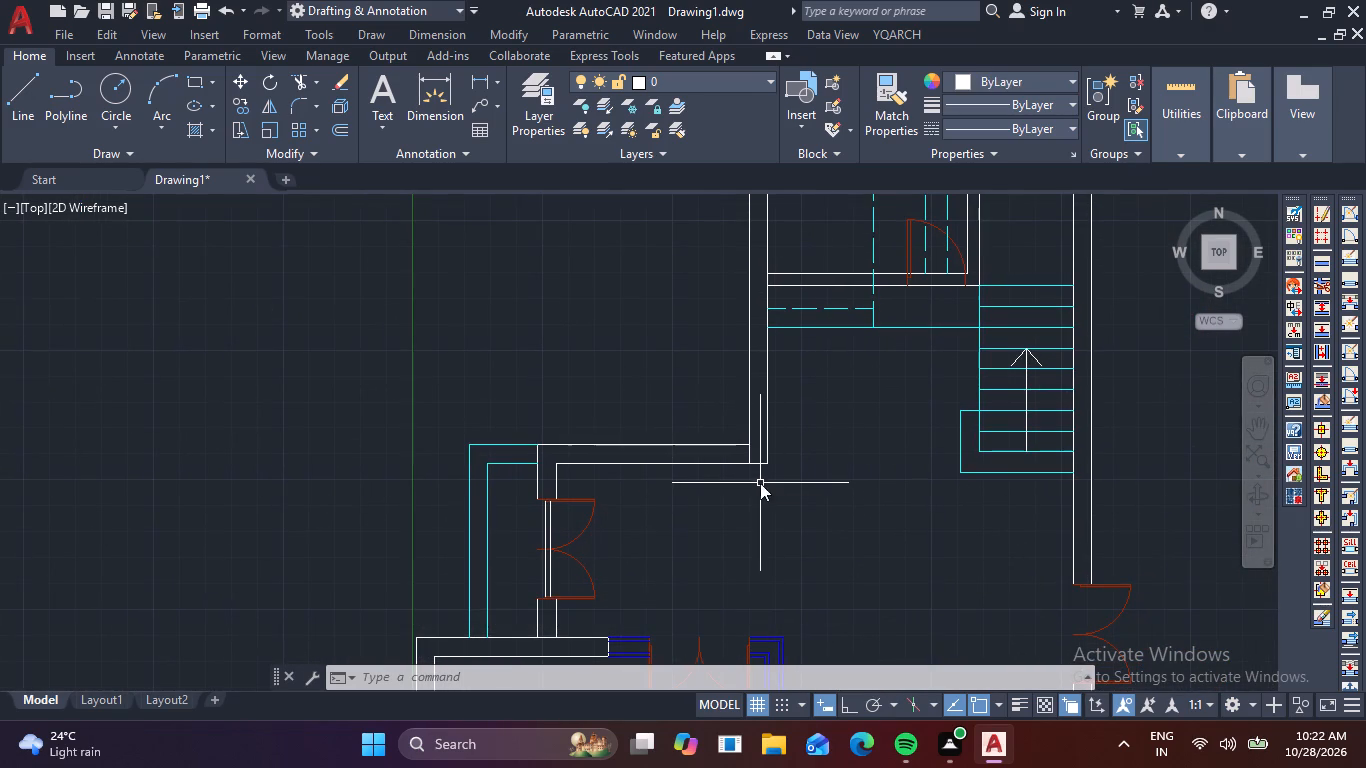
key("space")
scroll(618, 463, "up", 2)
left_click(633, 427)
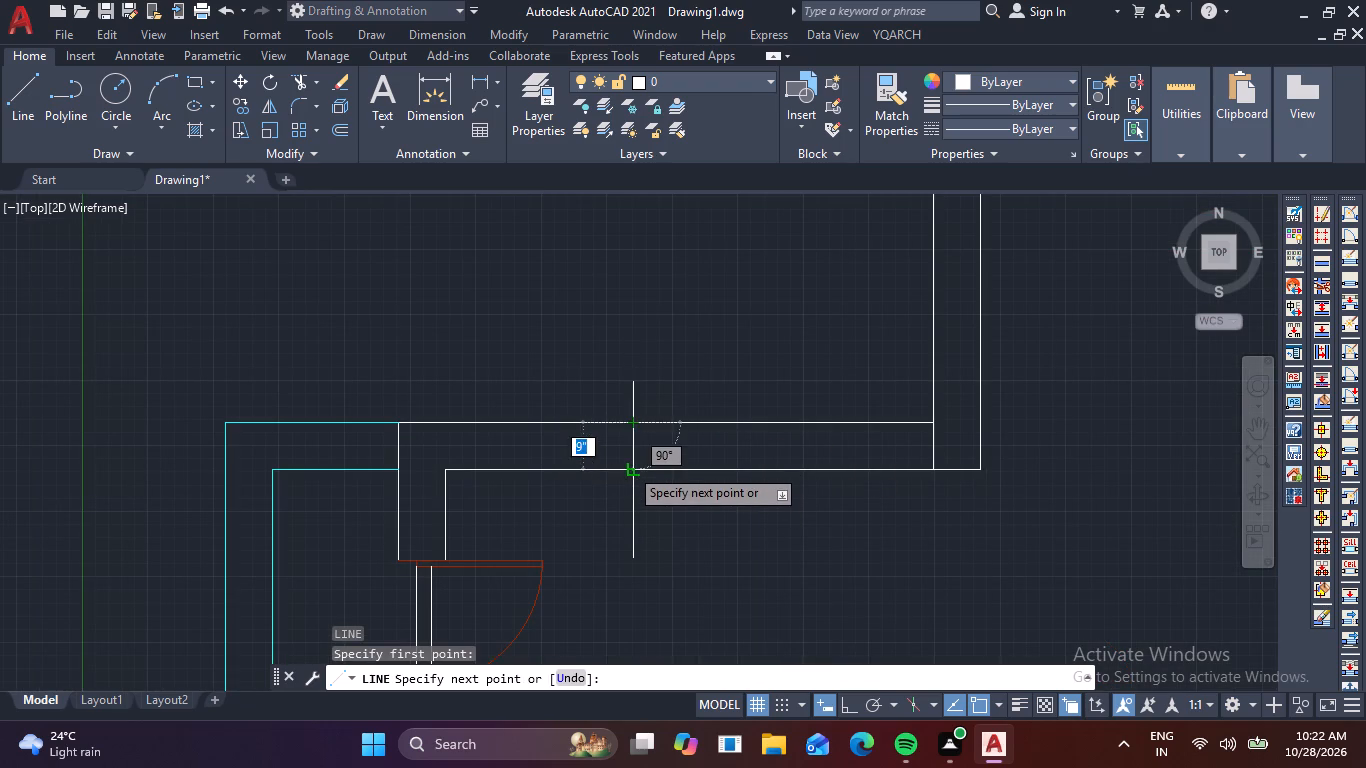
left_click(629, 467)
key("space")
Draw a short line across the vertical wall above the same corner, between its two faces.
middle_click_drag(765, 418, 692, 577)
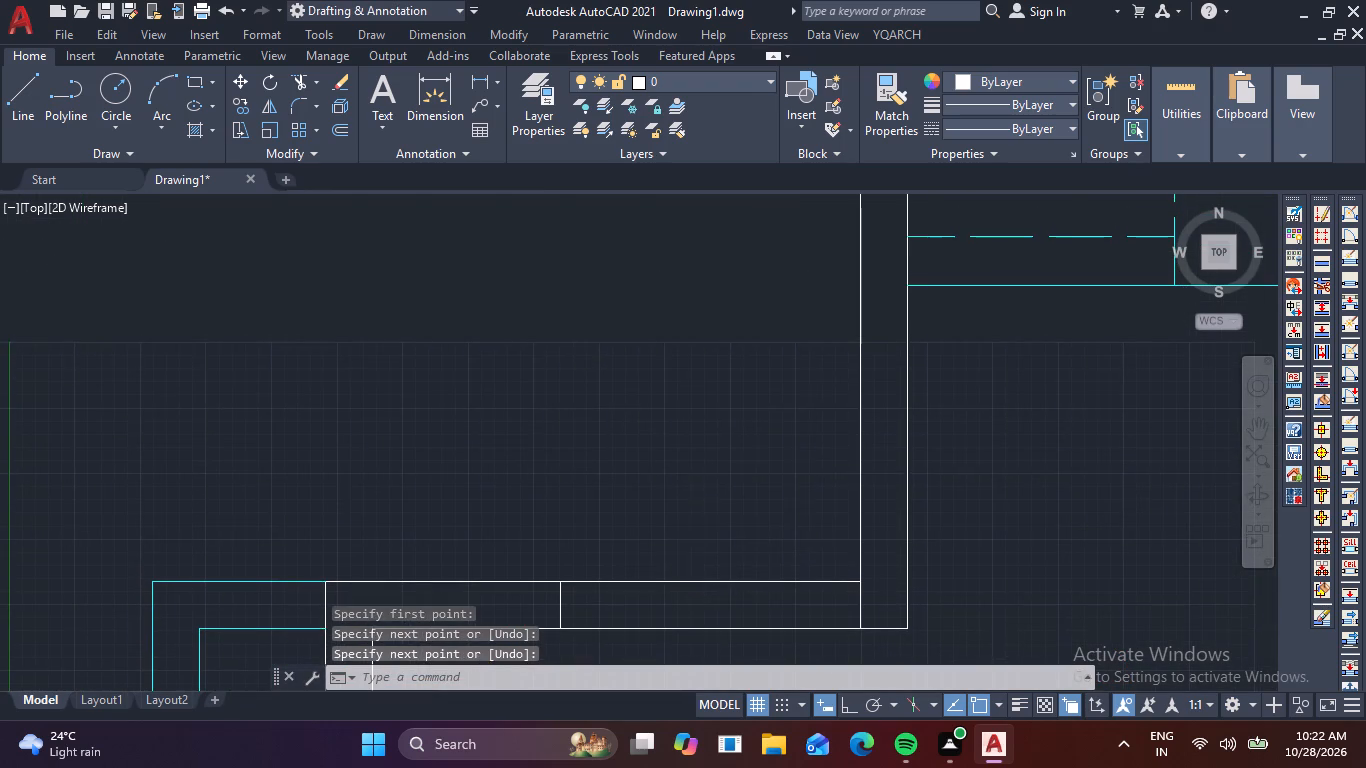
key("space")
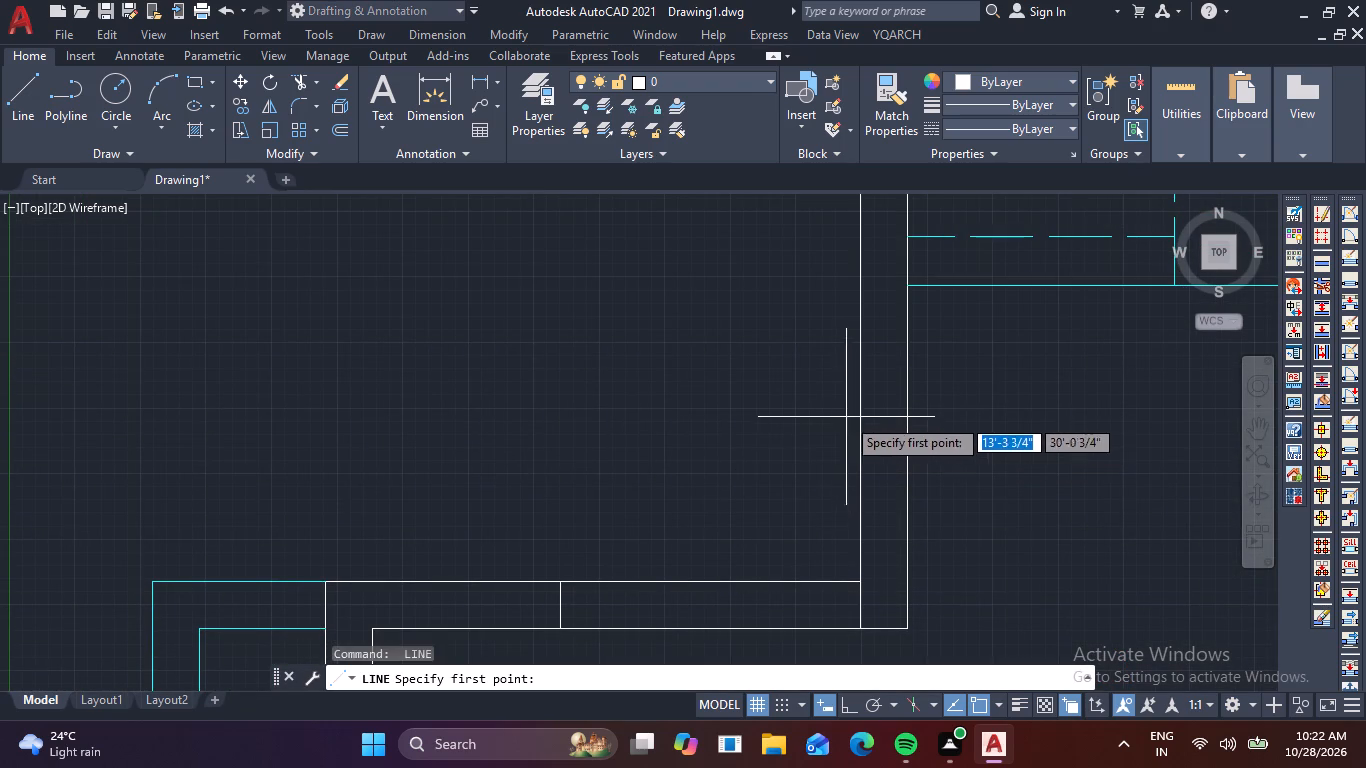
left_click(857, 383)
left_click(913, 383)
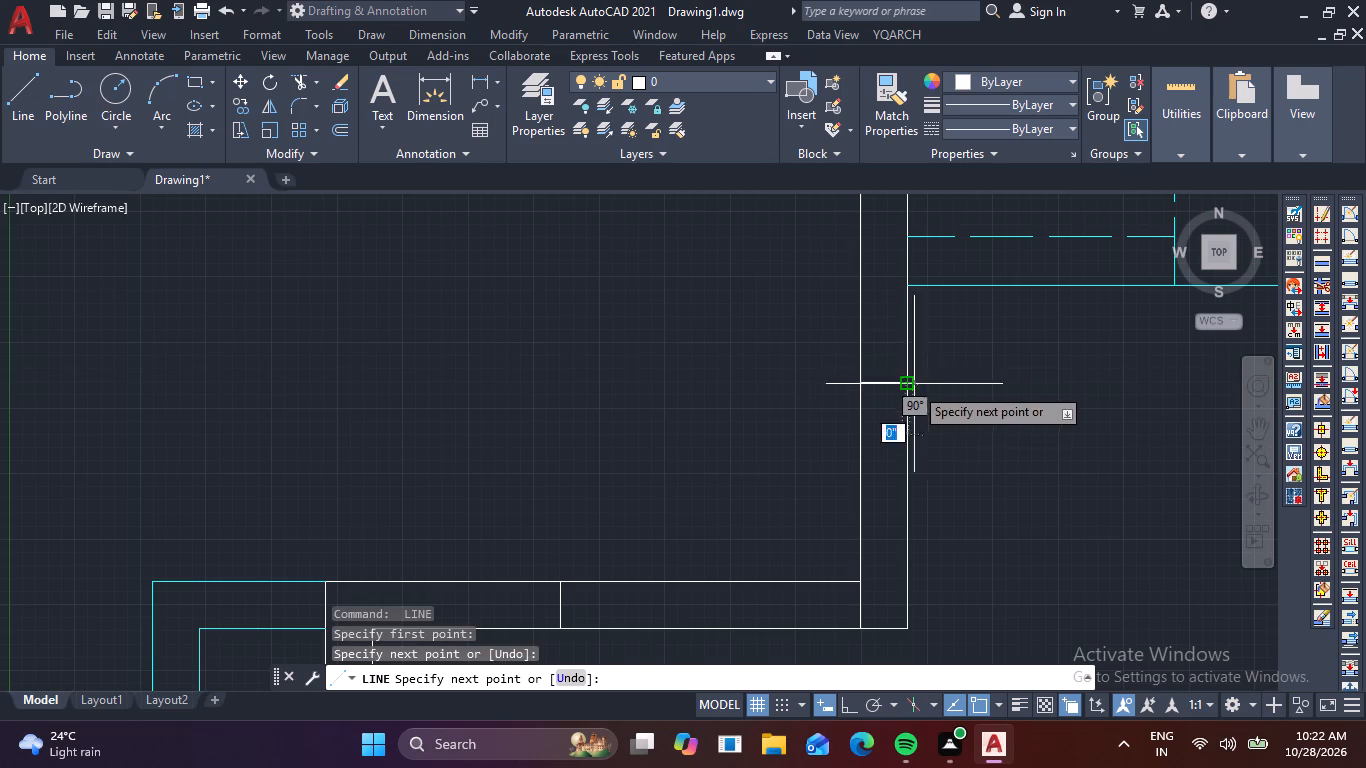
key("Escape")
Trim away the wall lines around the corner between the two cross lines, including the leftover piece at the corner.
key("t")
key("r")
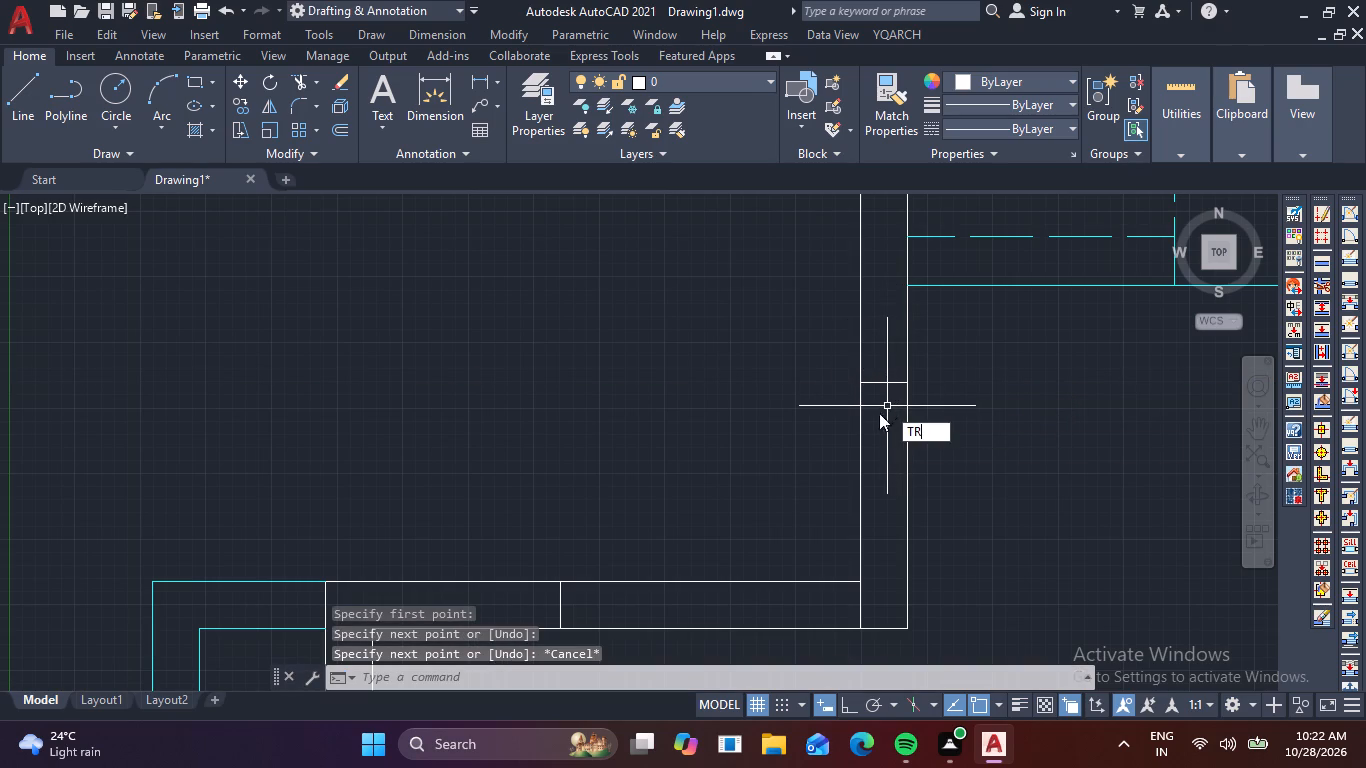
key("space")
left_click(921, 484)
left_click(844, 472)
left_click(817, 498)
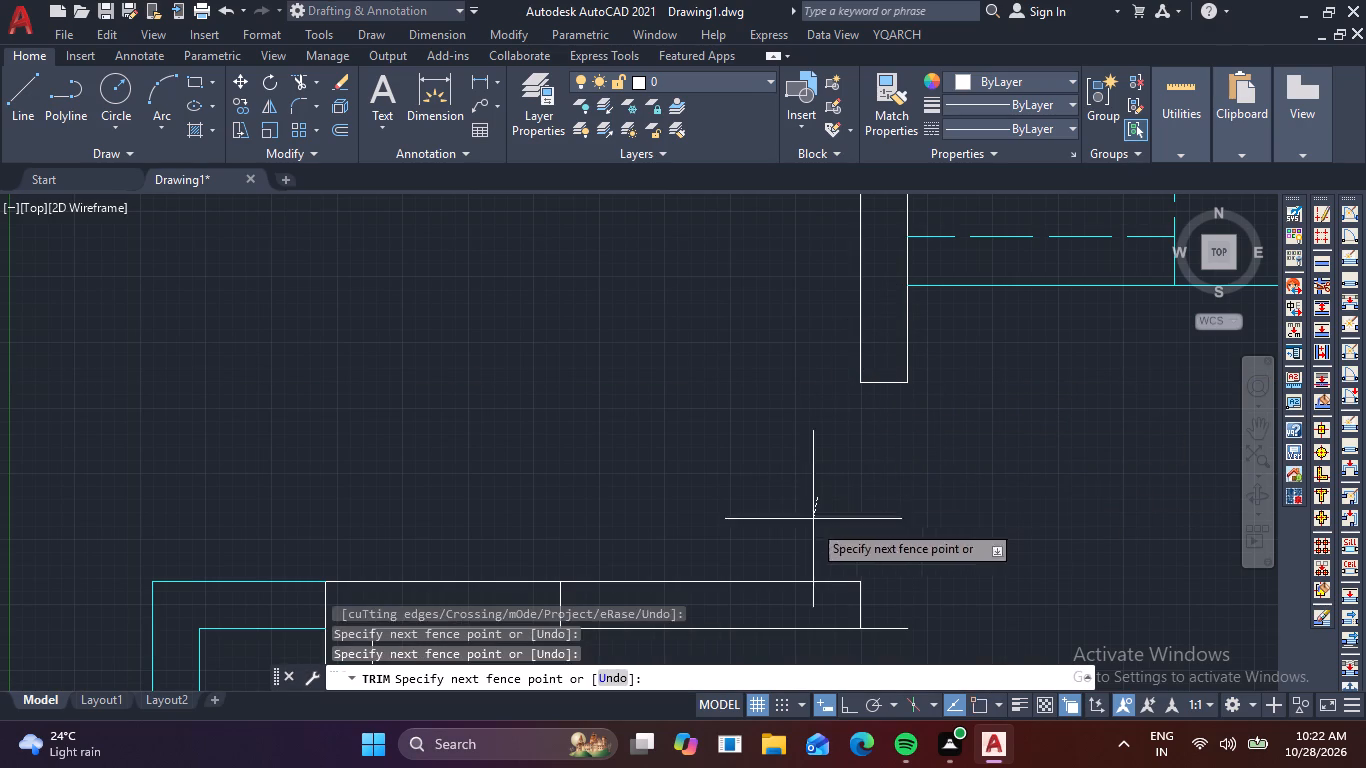
left_click(798, 646)
left_click(850, 611)
left_click(880, 602)
left_click(891, 613)
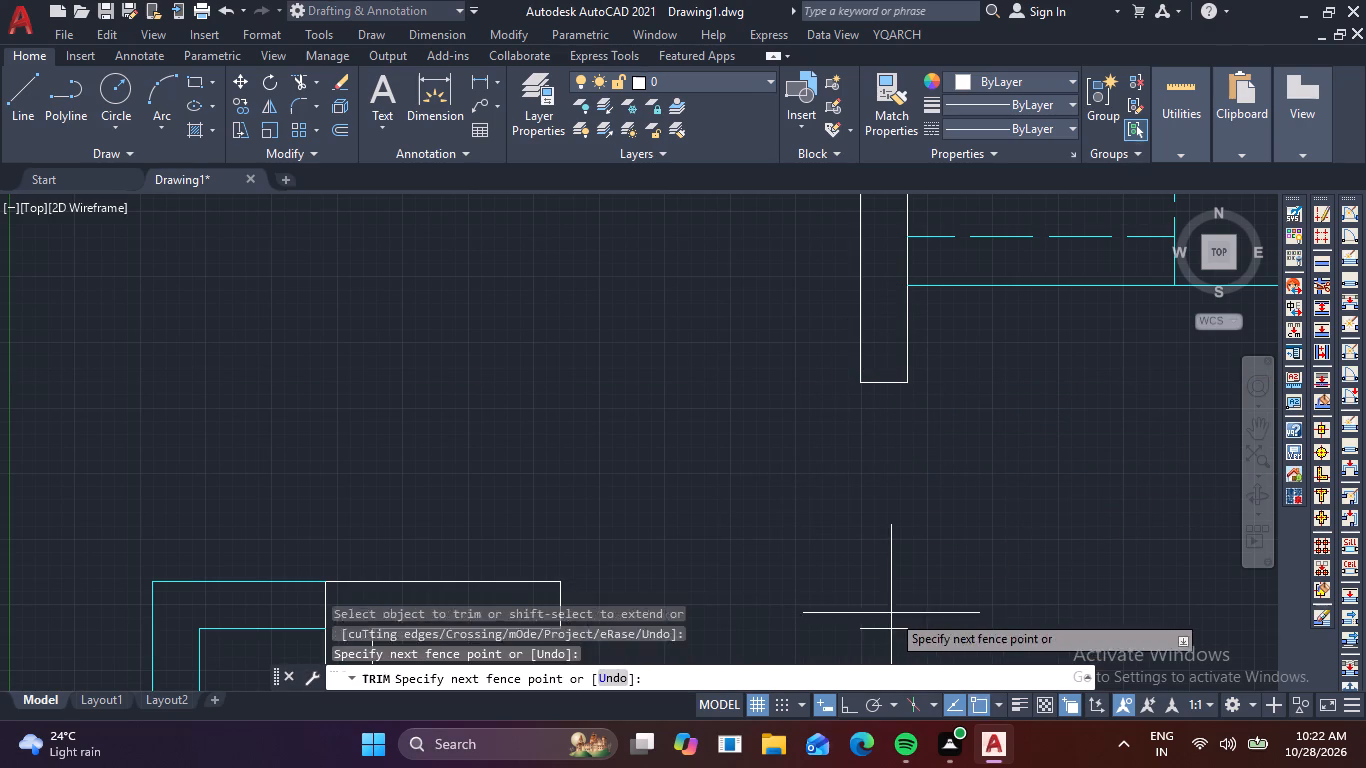
left_click(894, 639)
middle_click_drag(909, 559, 938, 396)
key("Escape")
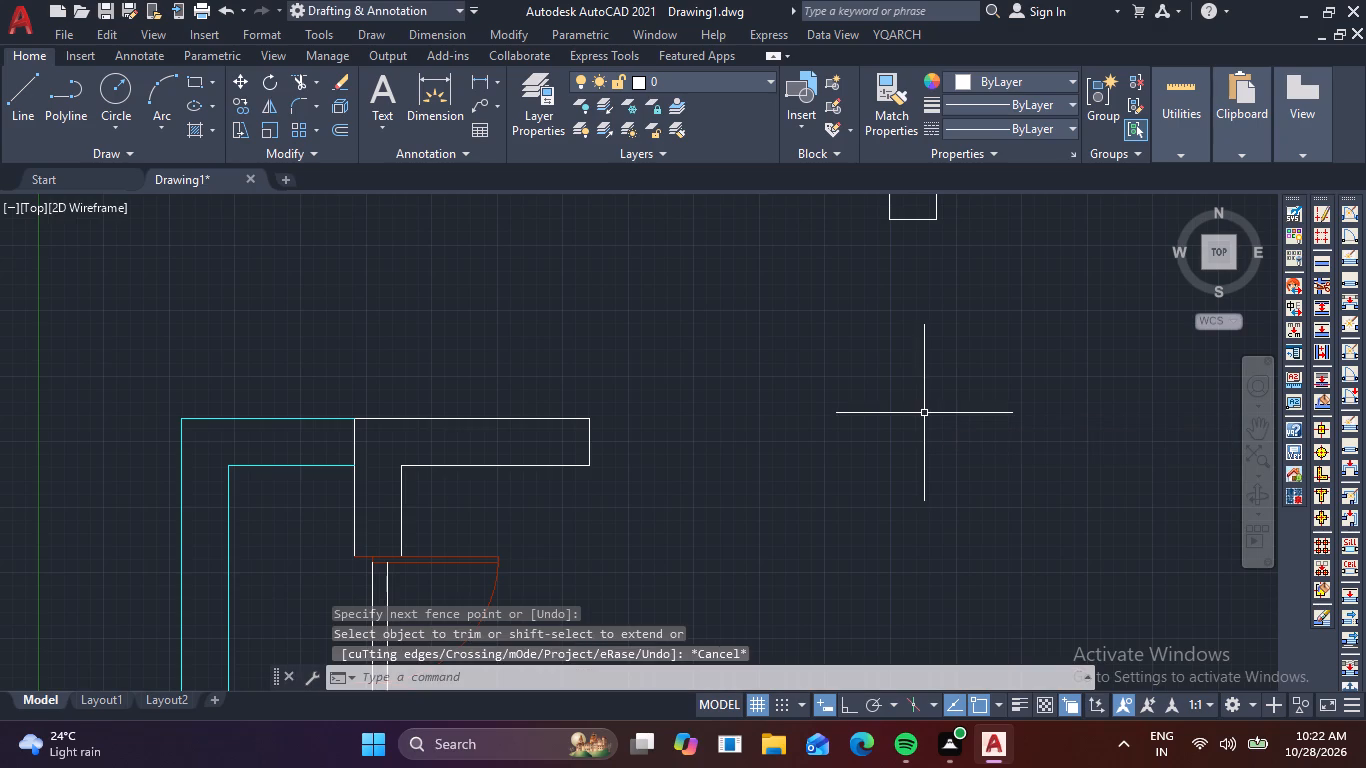
Draw new upper-left face lines toward the removed corner: about 3'-9" along the horizontal wall, plus one down from the vertical wall.
key("l")
key("space")
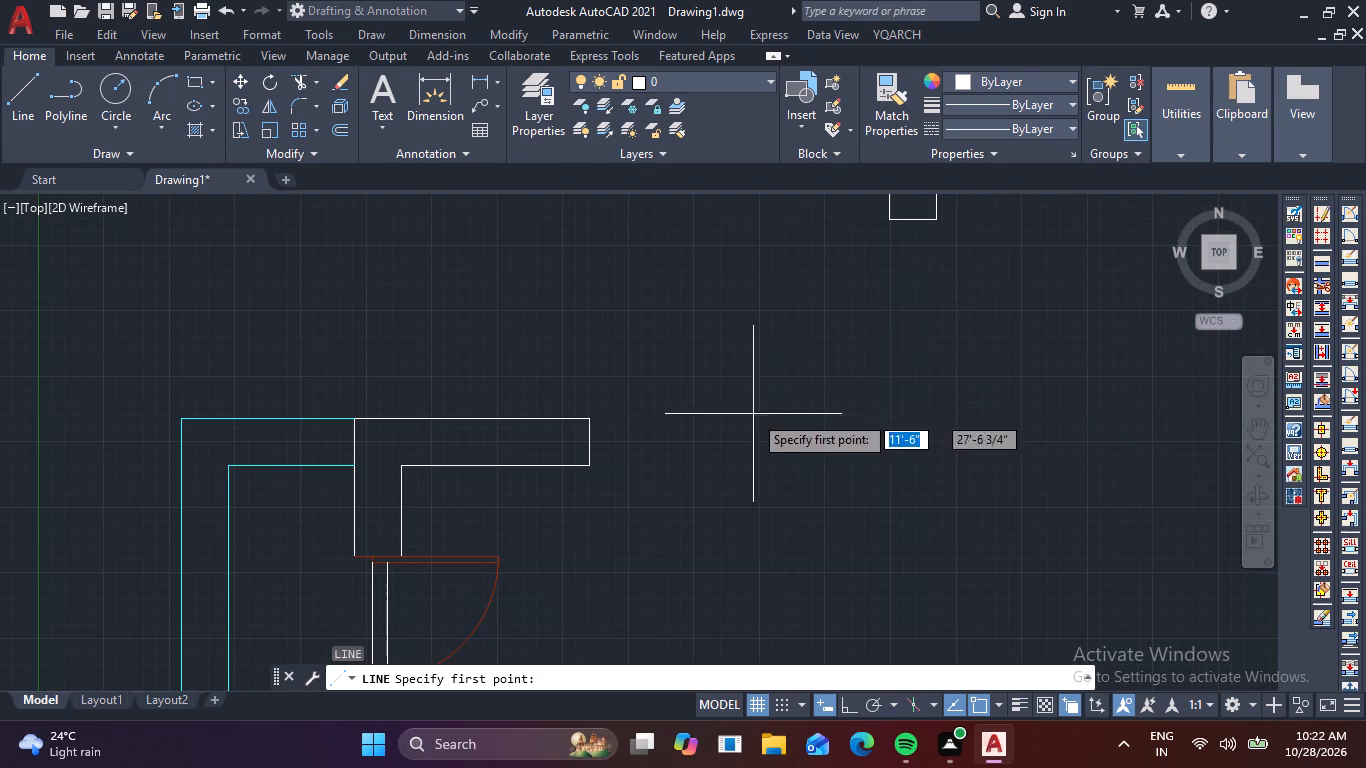
left_click(588, 421)
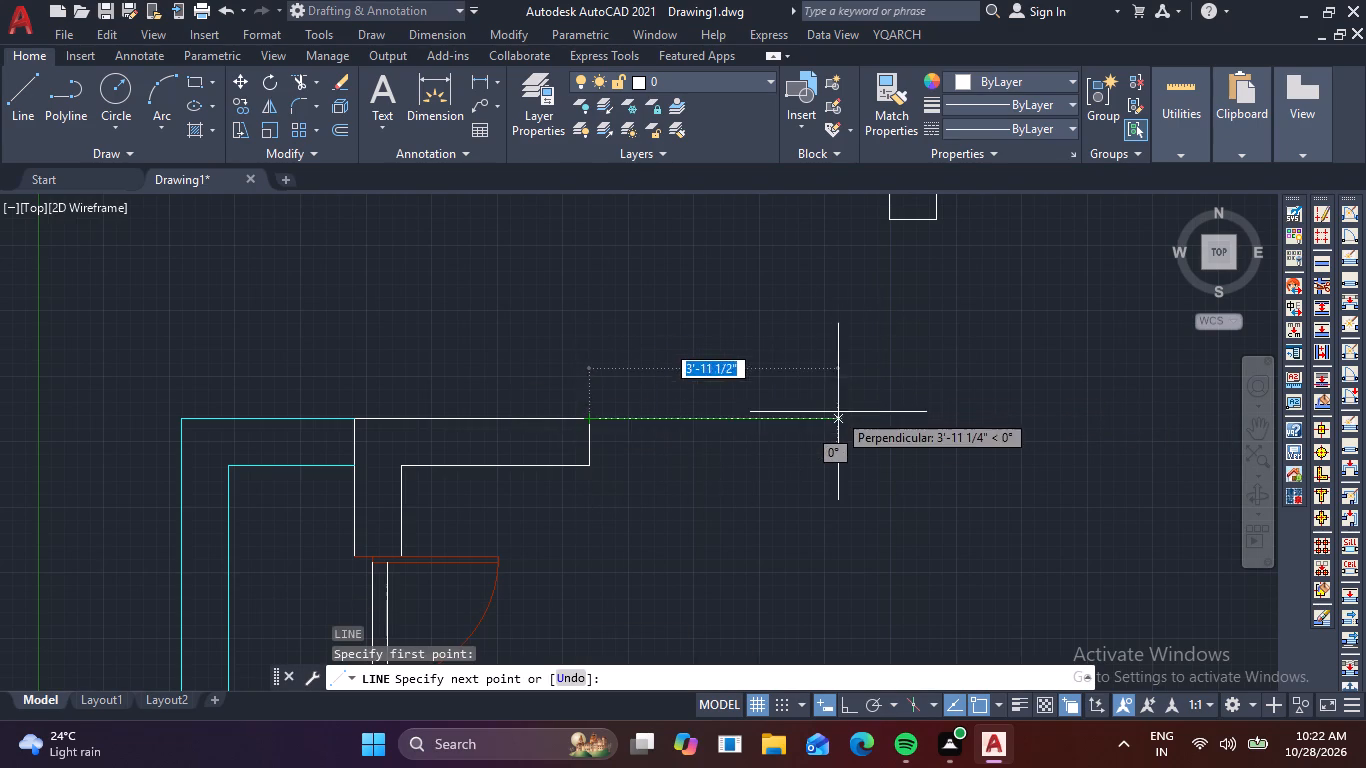
left_click(824, 425)
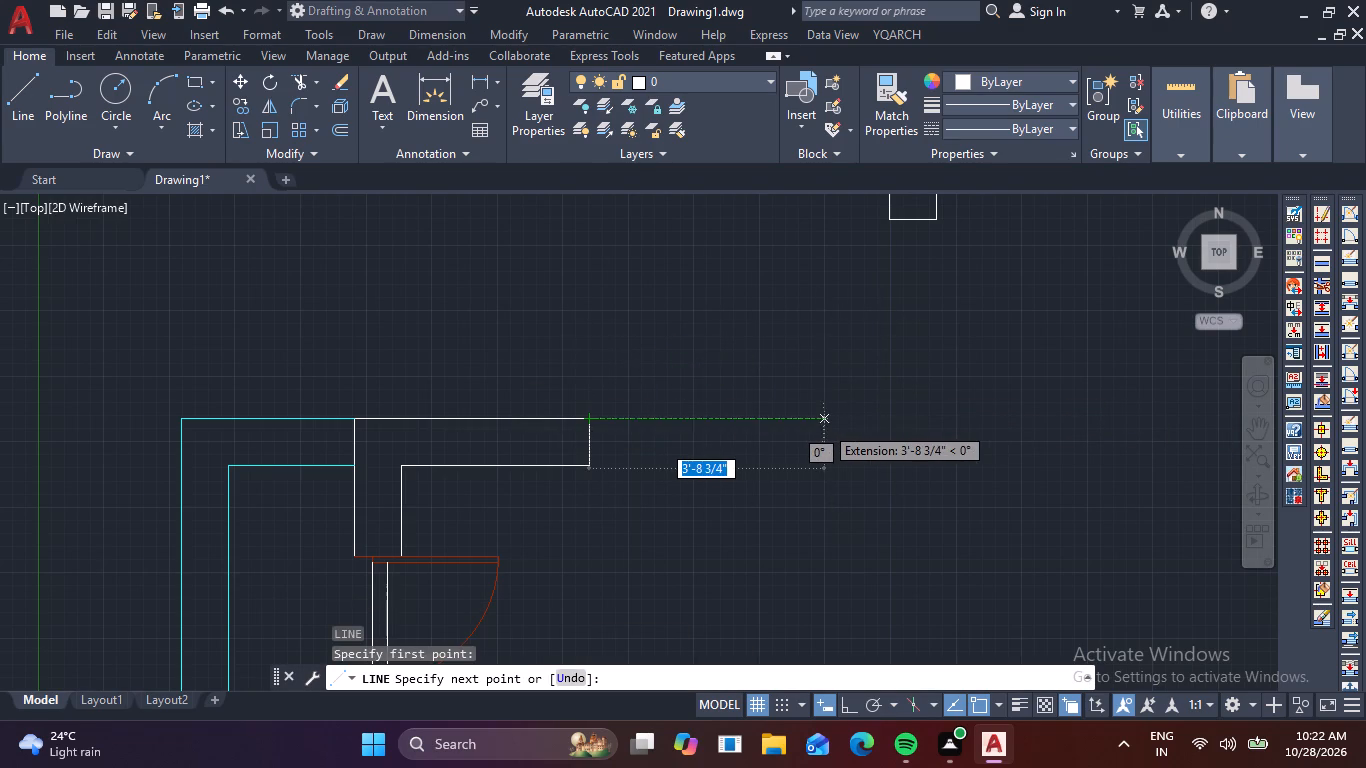
key("space")
key("space")
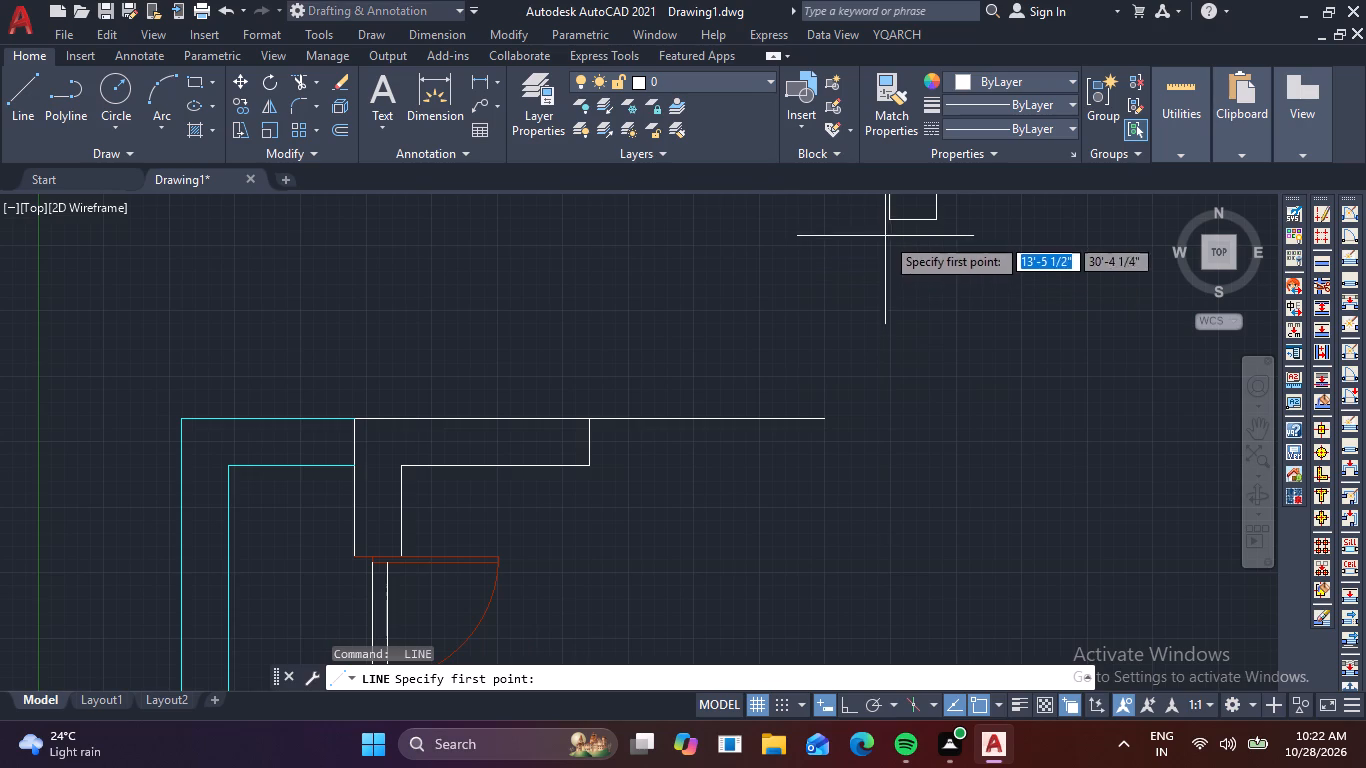
left_click(891, 220)
left_click(886, 386)
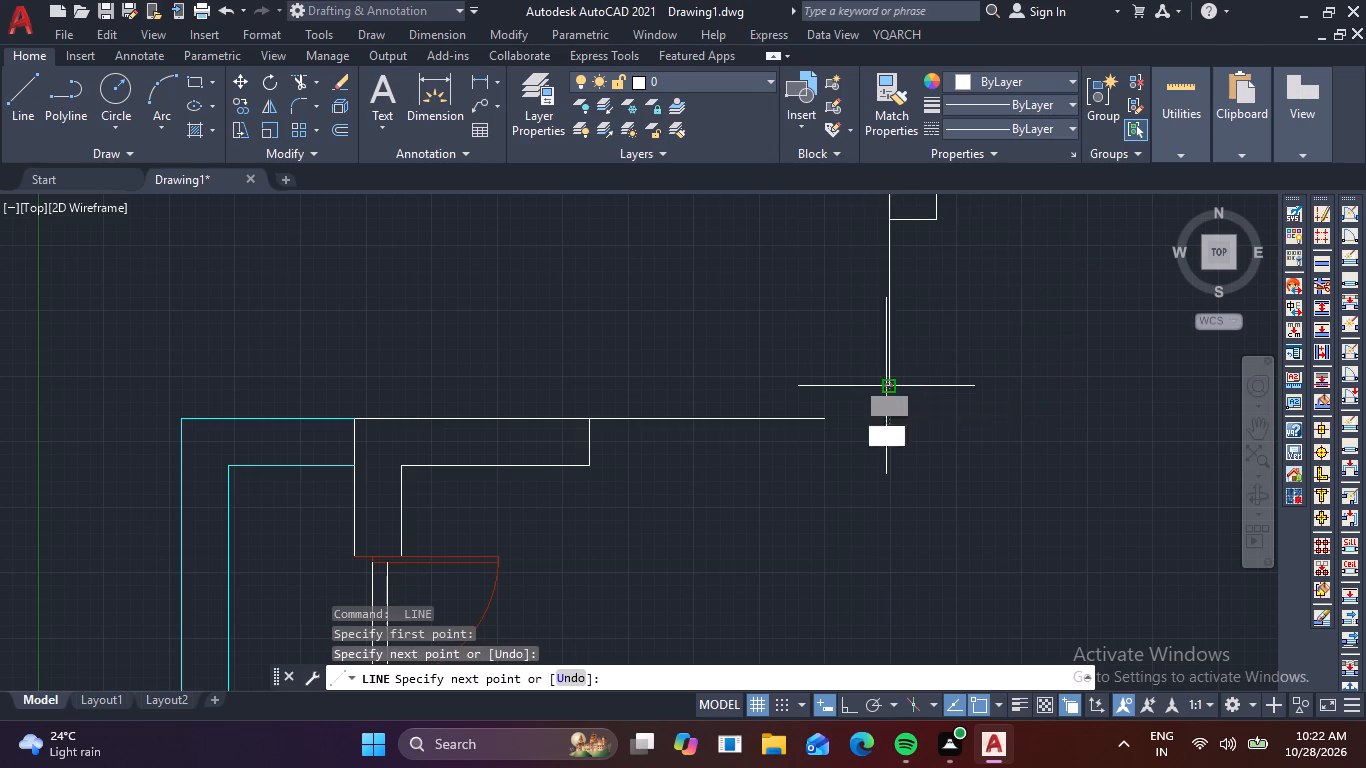
key("space")
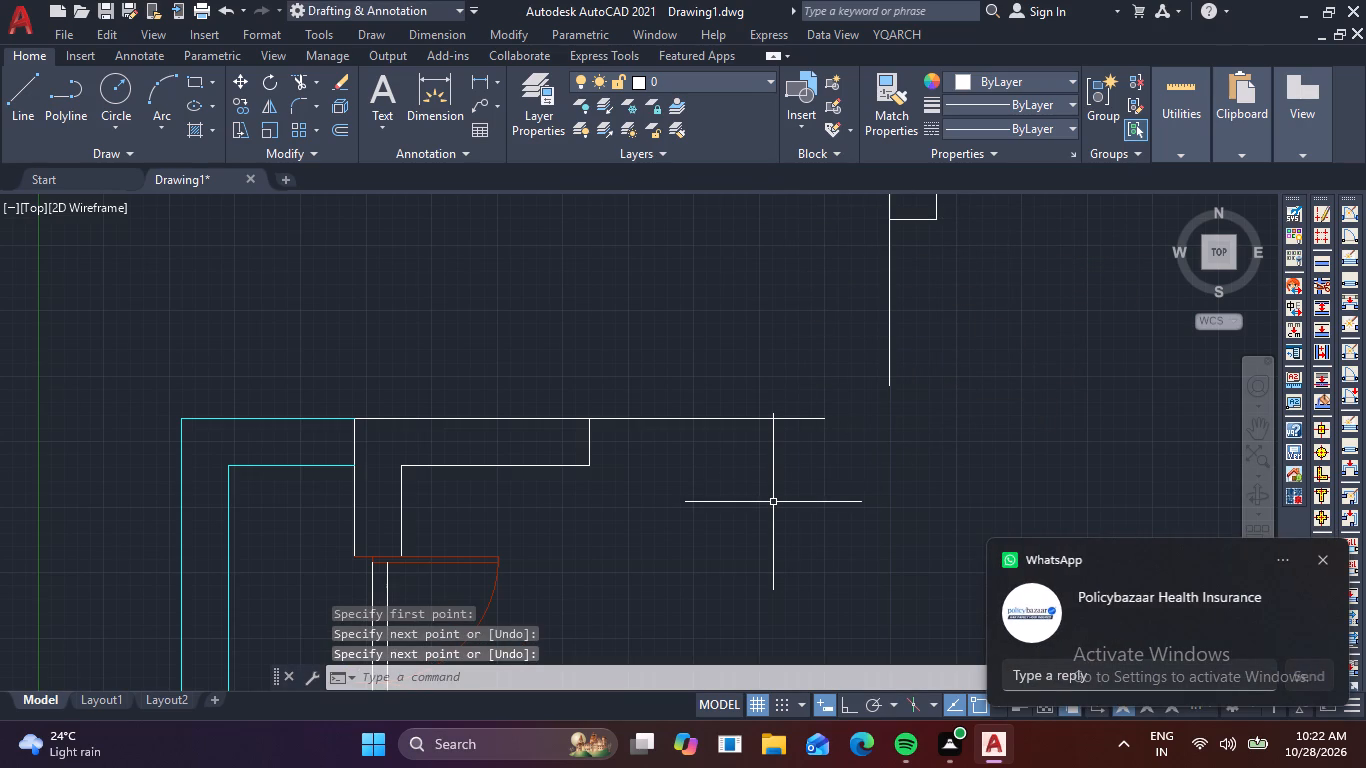
Draw the lower-right face lines toward the corner: about 3'-9" along the horizontal wall and 3'-8" down from the vertical wall.
key("space")
left_click(589, 466)
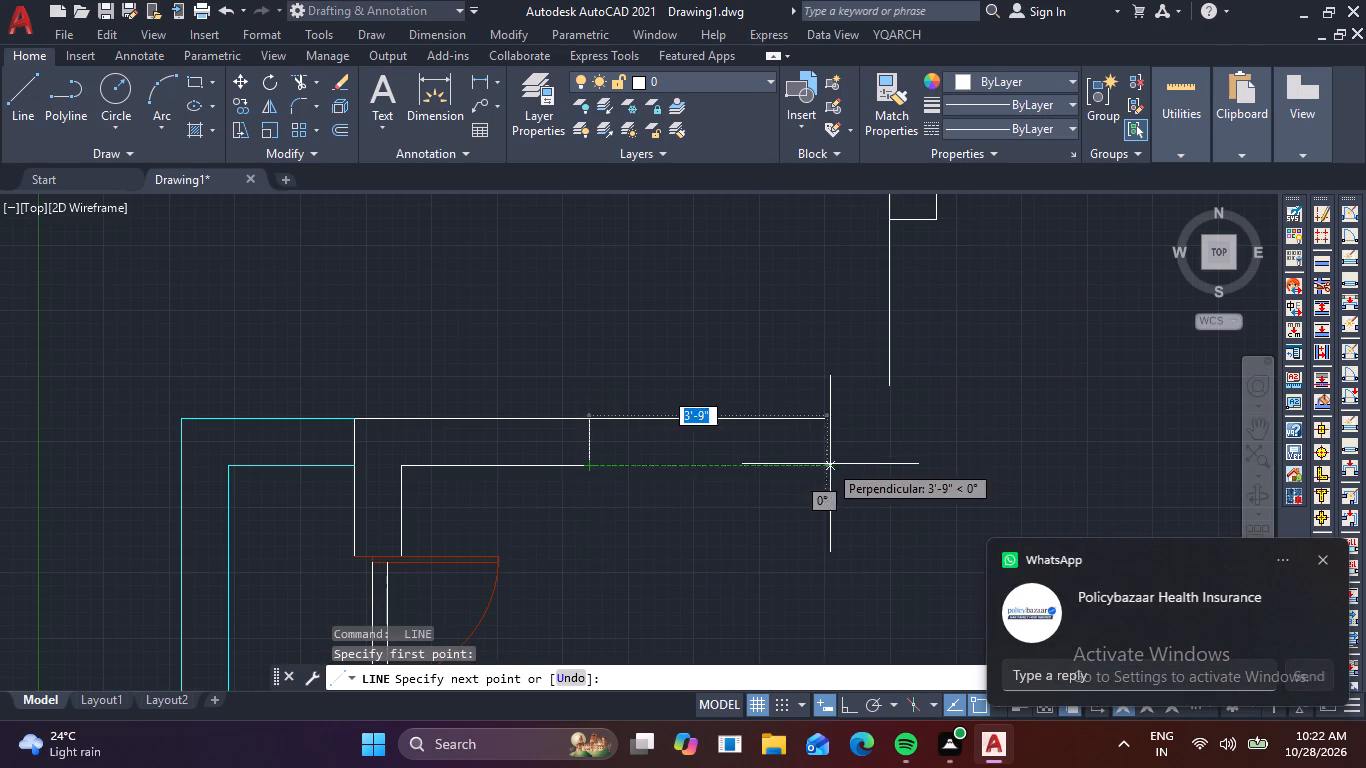
left_click(827, 474)
key("space")
key("space")
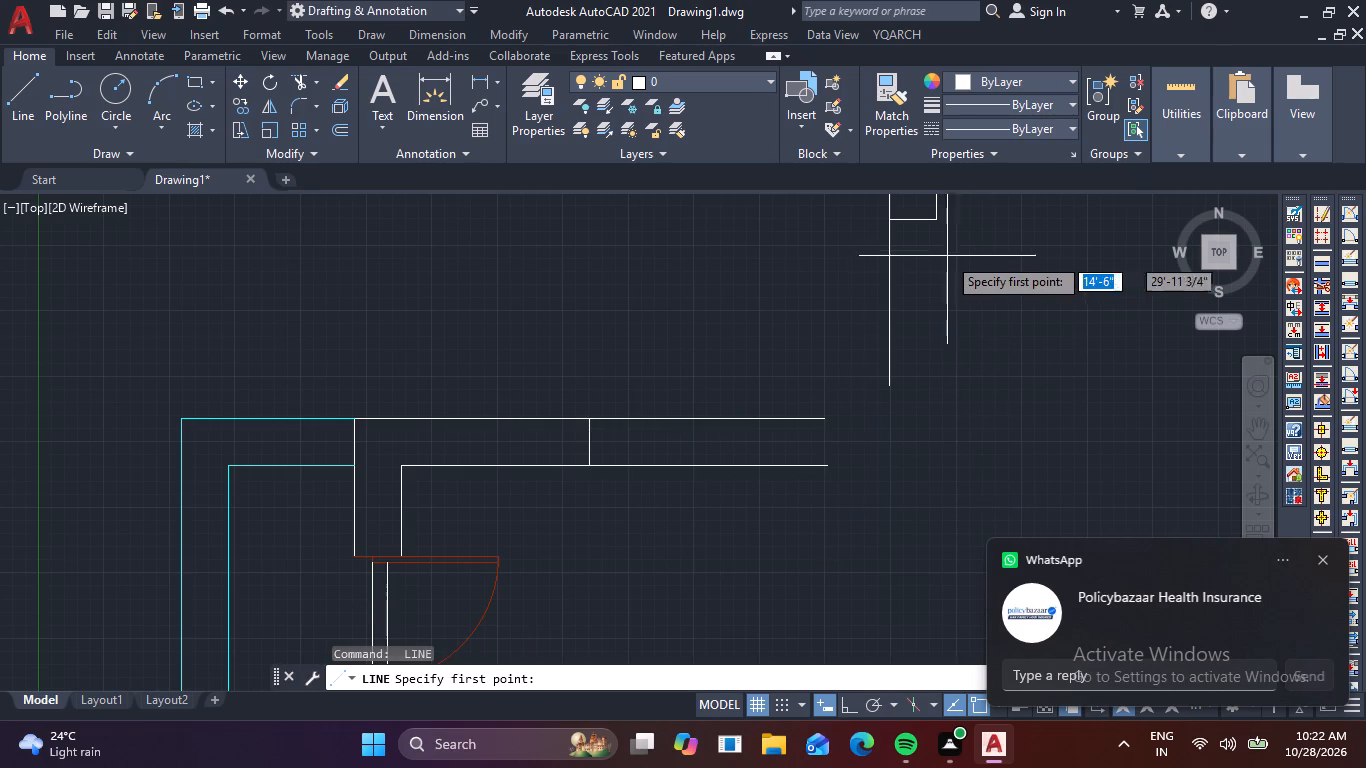
left_click(939, 222)
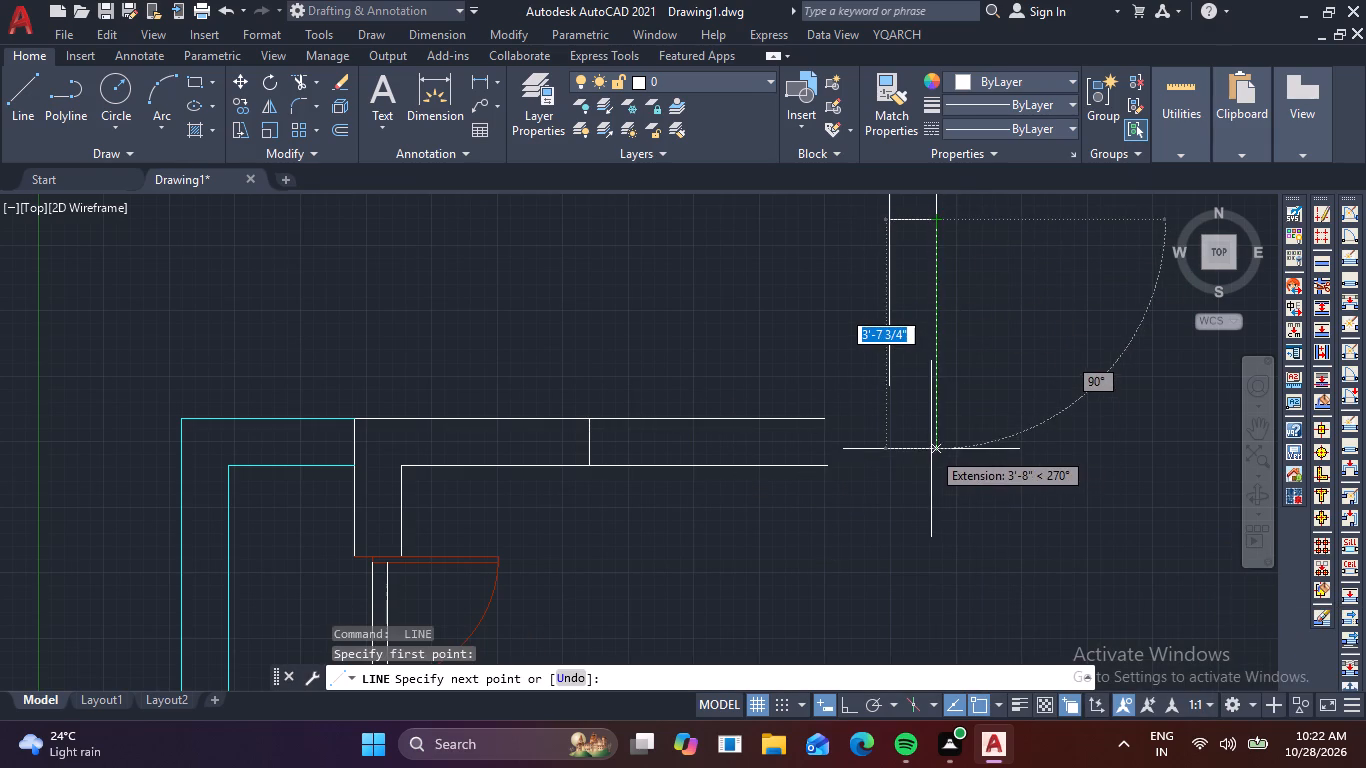
left_click(935, 448)
key("space")
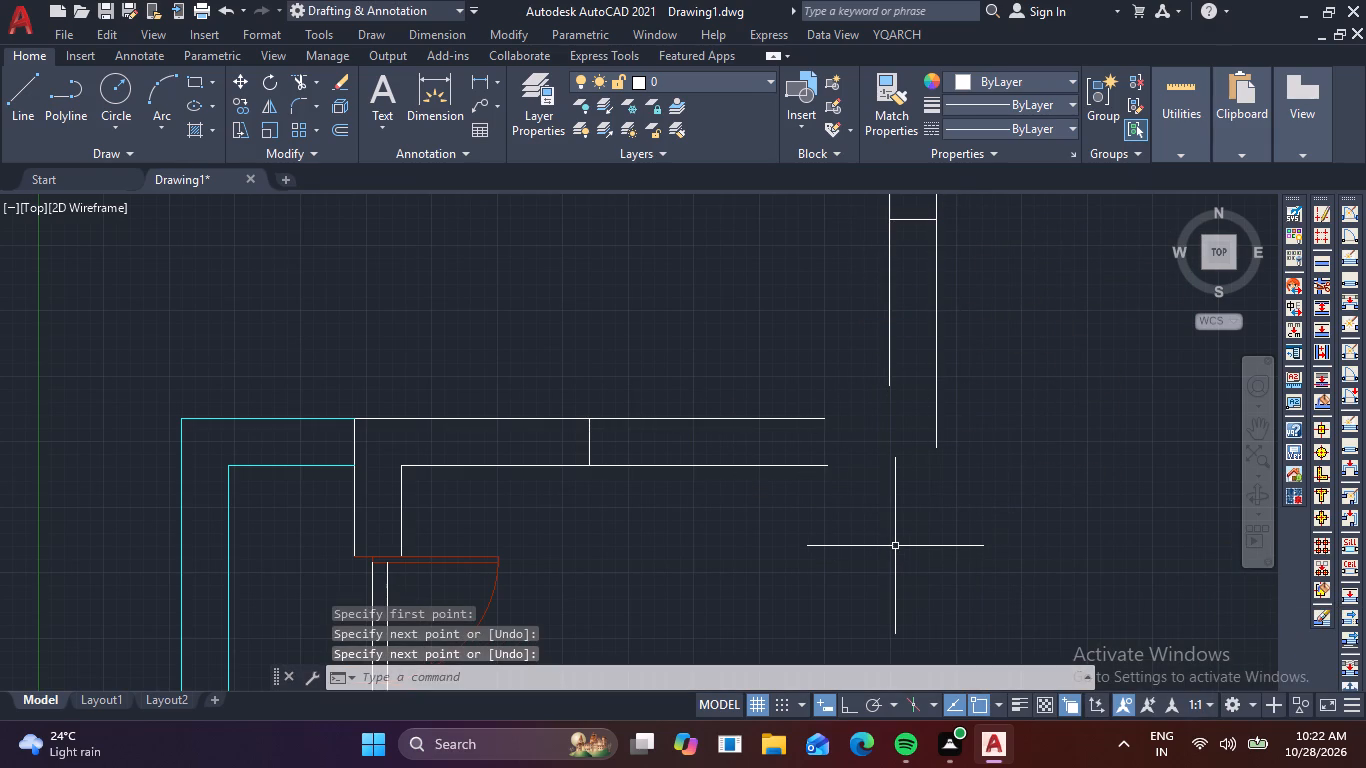
Fillet both pairs of new wall face lines with zero radius to rebuild the sharp wall corner.
key("f")
key("space")
left_click(820, 466)
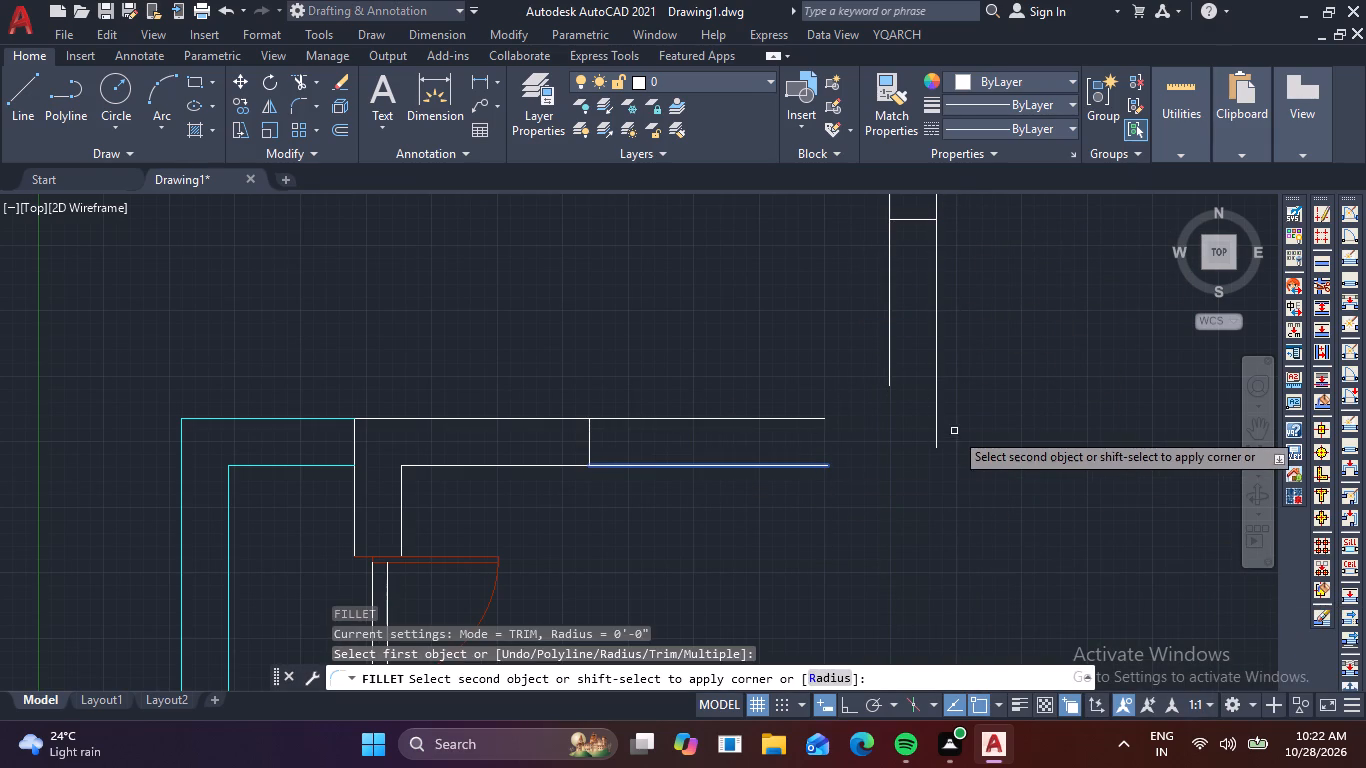
left_click(939, 427)
left_click(937, 425)
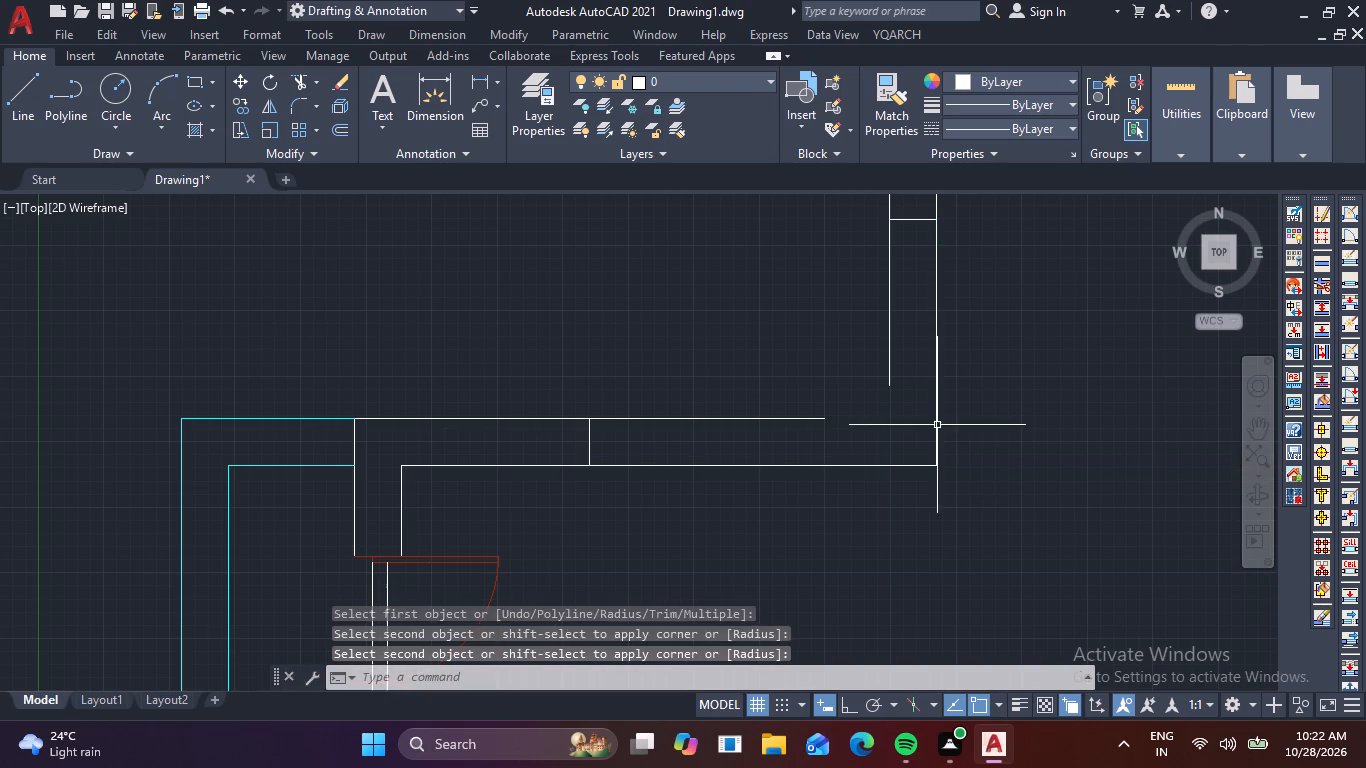
key("space")
left_click(812, 420)
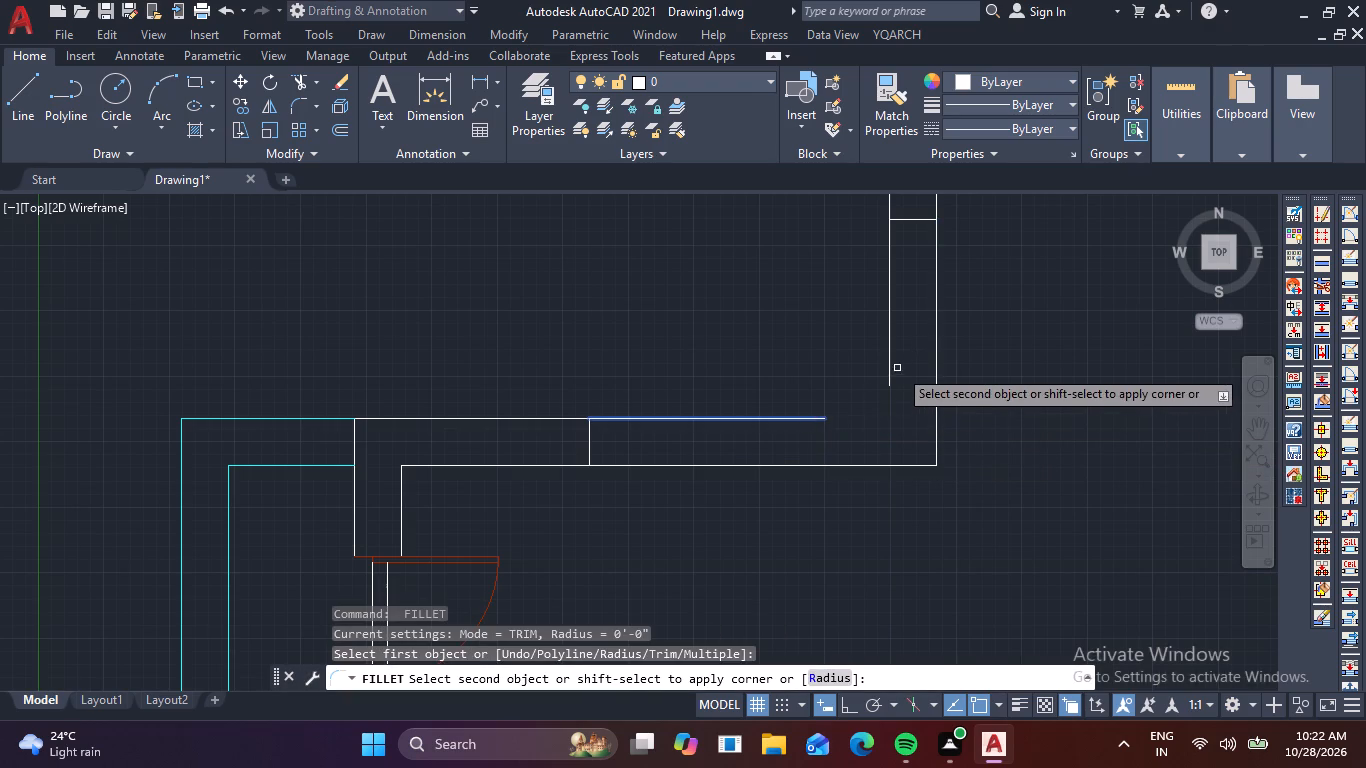
left_click(887, 365)
key("Escape")
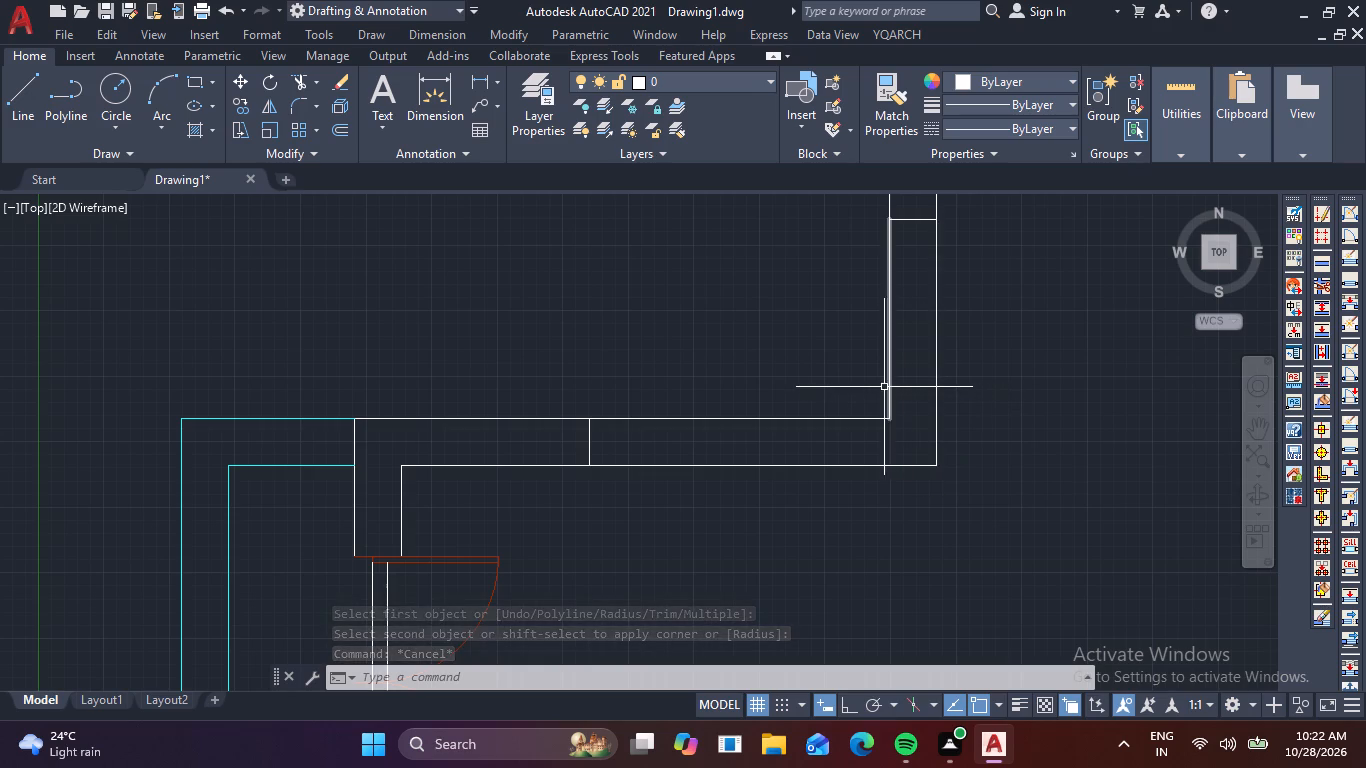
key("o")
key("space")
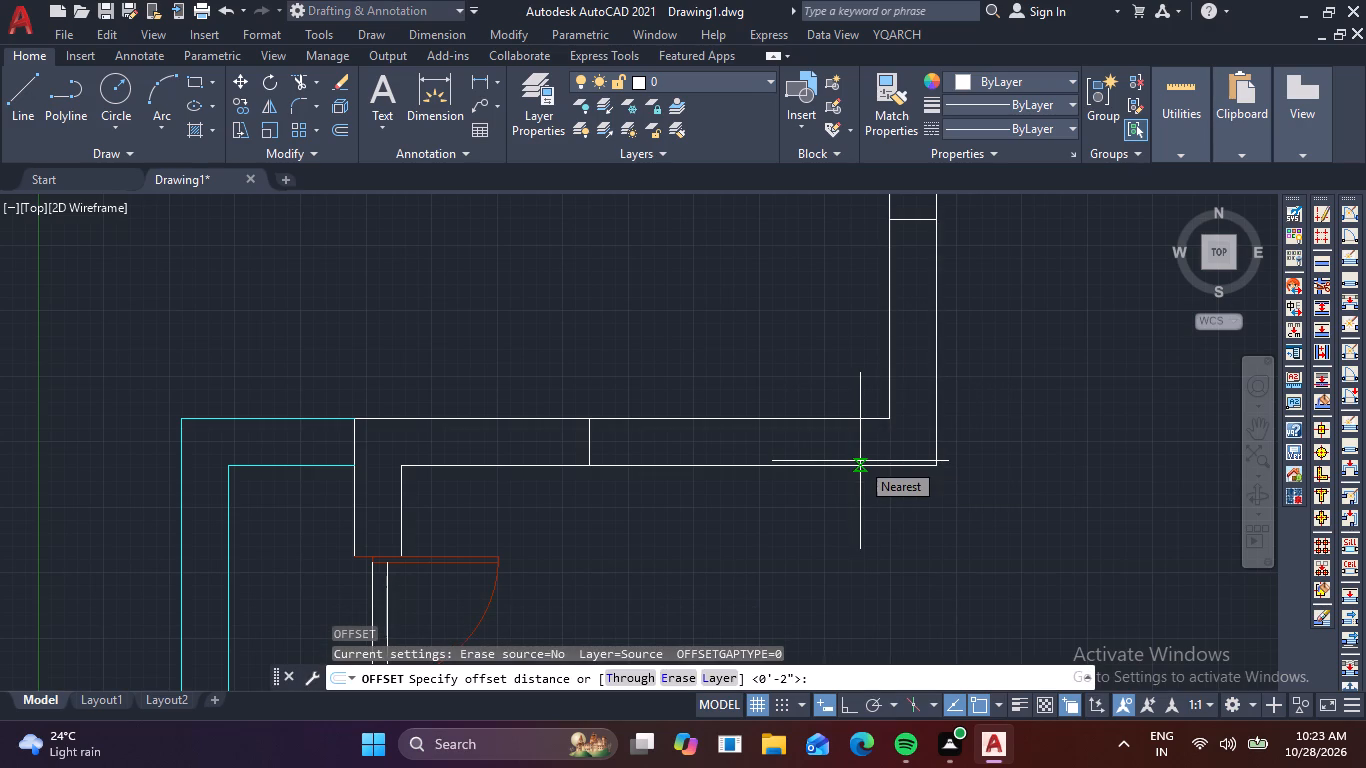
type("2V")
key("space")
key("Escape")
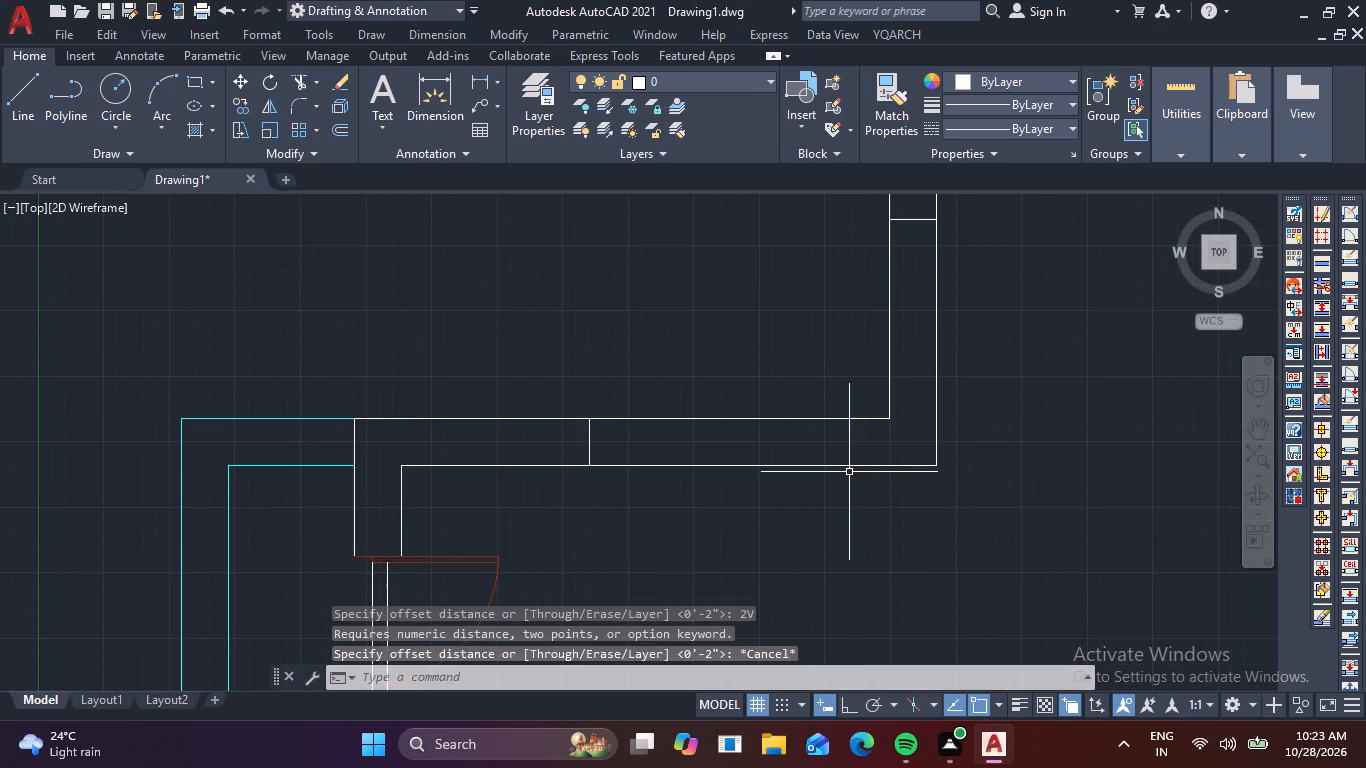
Offset both horizontal face lines of the rebuilt wall corner 2" into the wall.
key("o")
key("space")
key("2")
key("space")
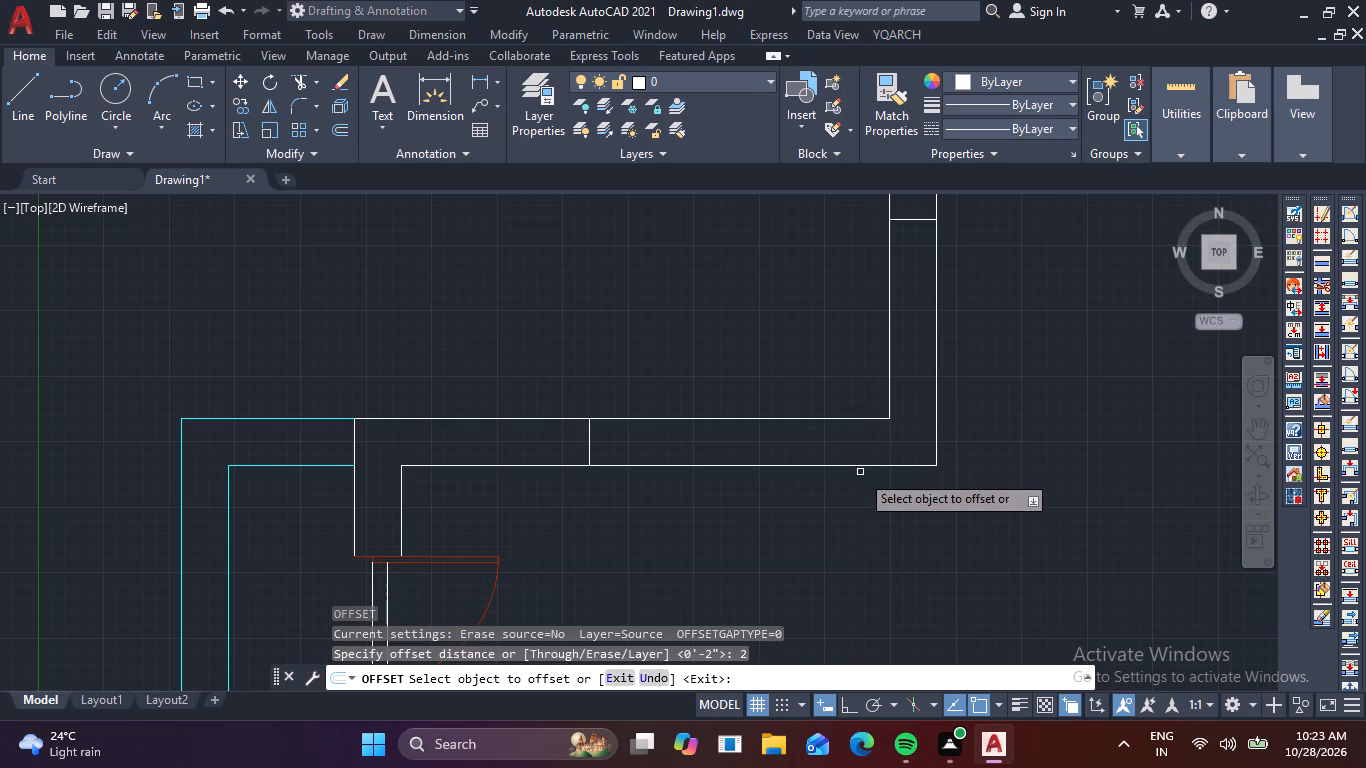
left_click(865, 460)
left_click(865, 465)
left_click(880, 434)
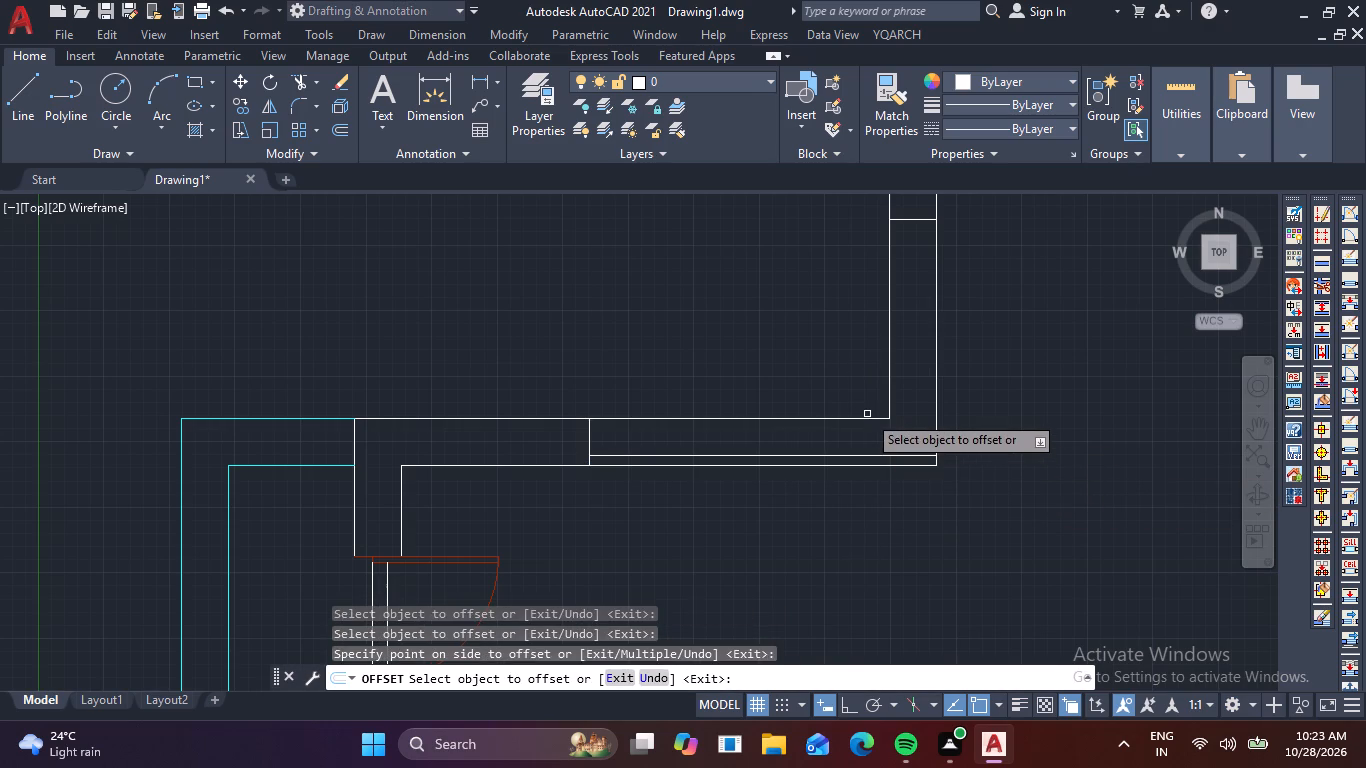
left_click(867, 414)
left_click(868, 418)
left_click(871, 448)
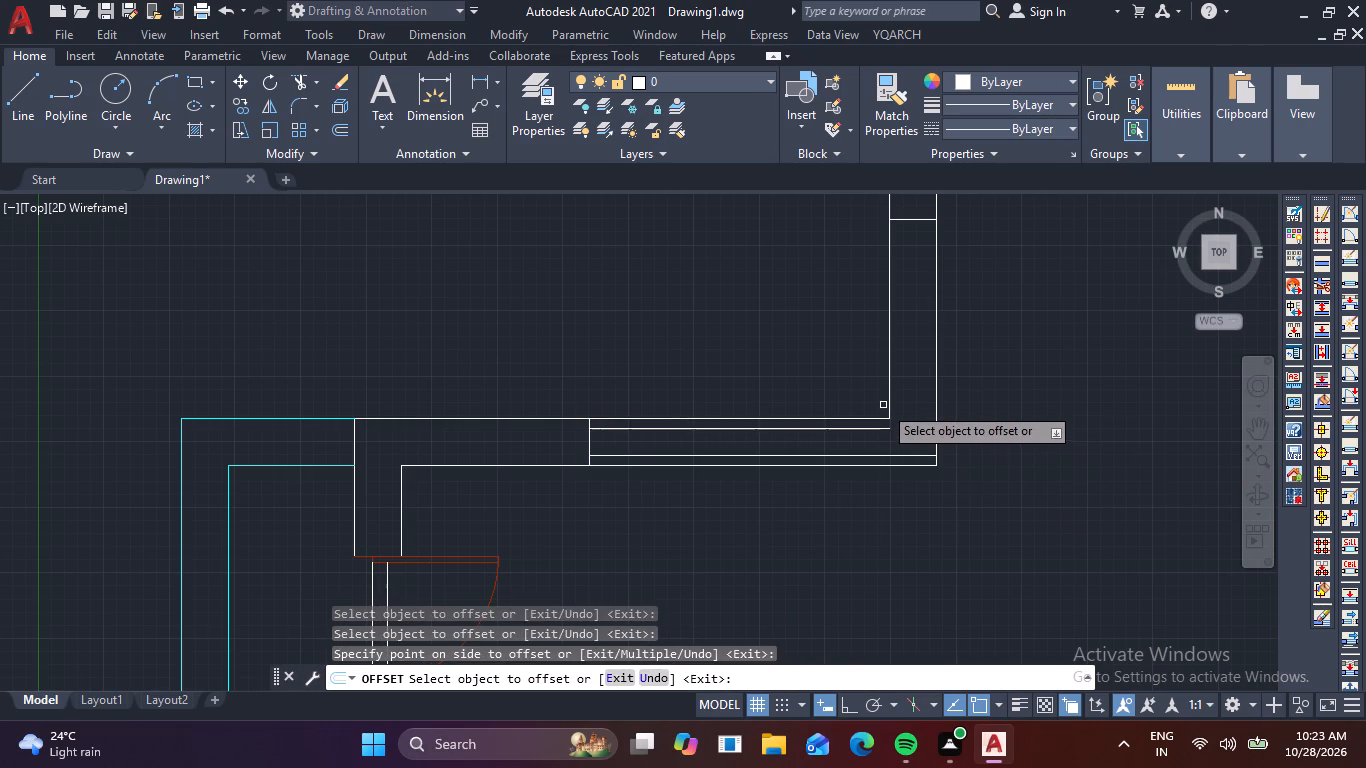
Offset both vertical face lines of the rebuilt wall corner 2" into the wall.
left_click(889, 401)
left_click(910, 403)
left_click(940, 407)
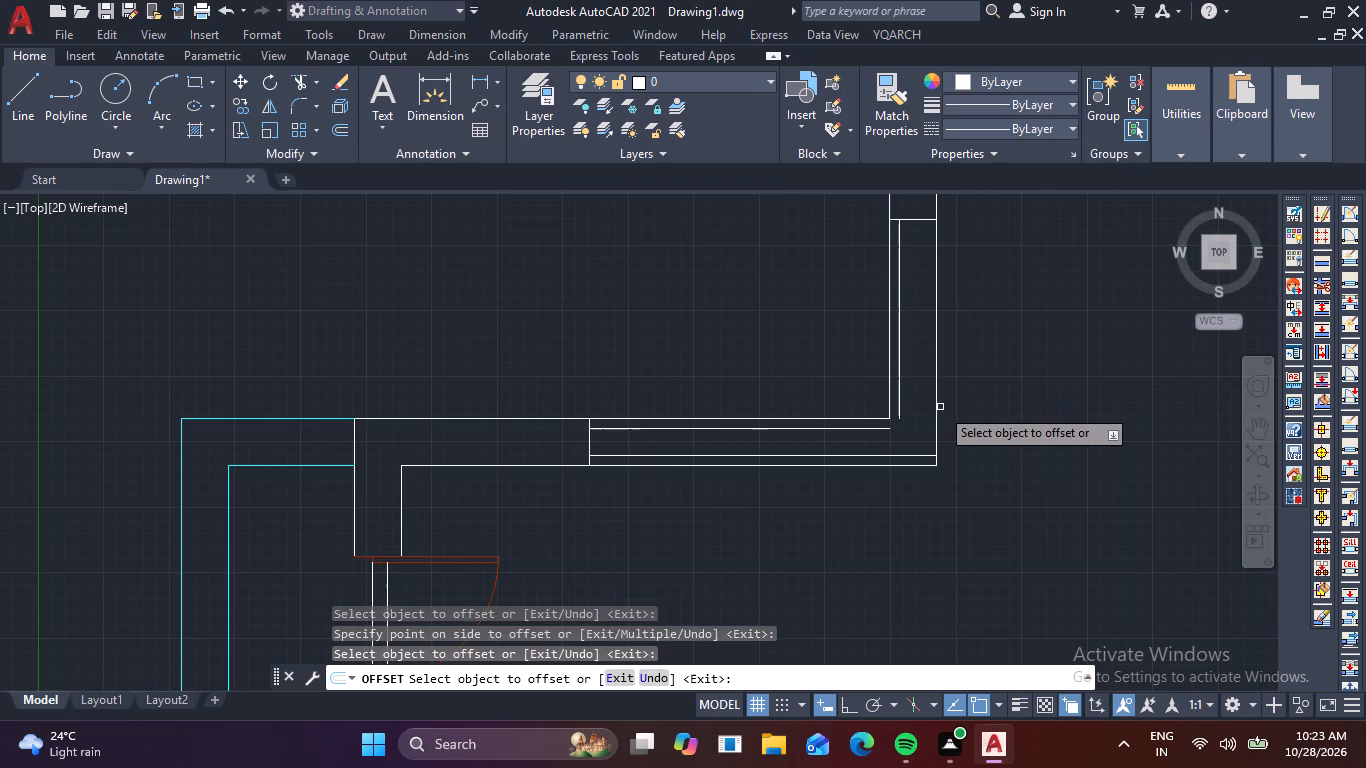
left_click(937, 409)
left_click(909, 403)
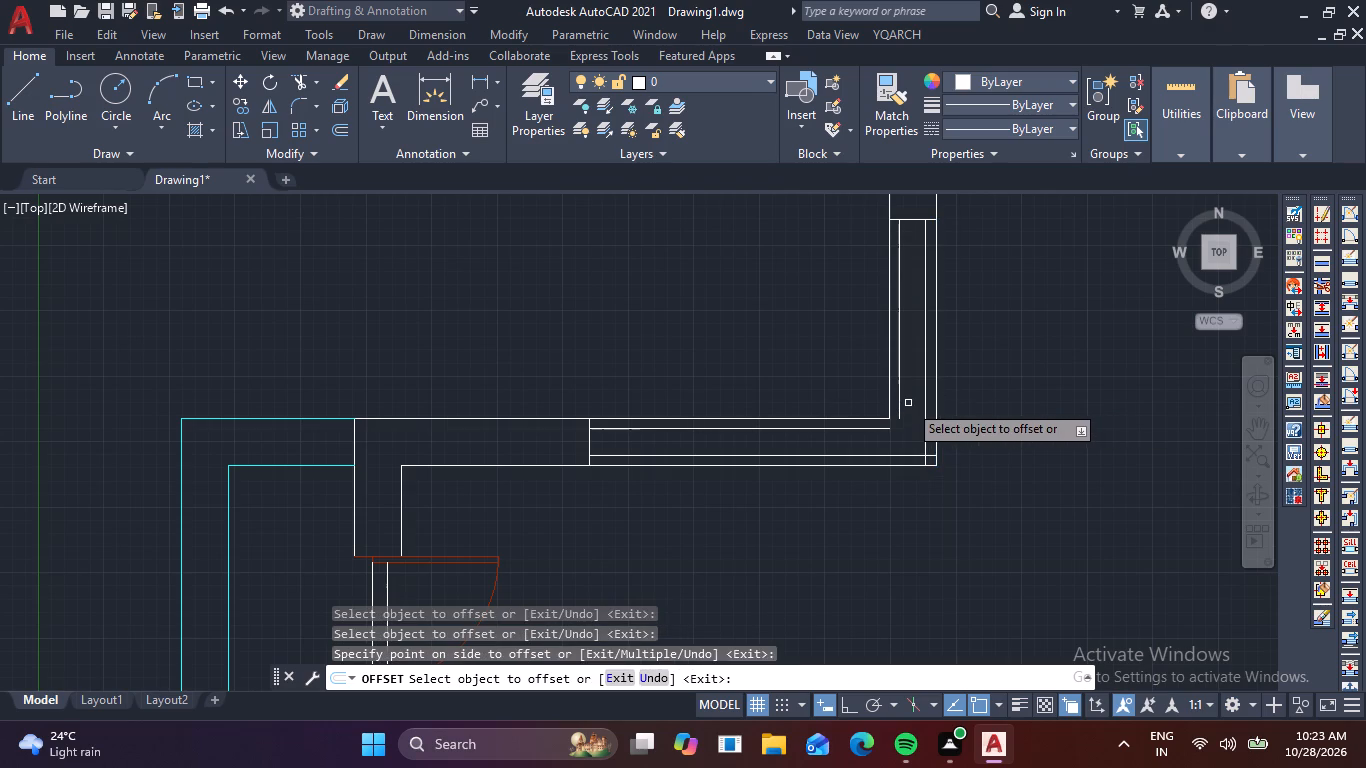
key("Escape")
Fillet both pairs of 2" inner offset lines with zero radius so they meet at the wall corner.
key("f")
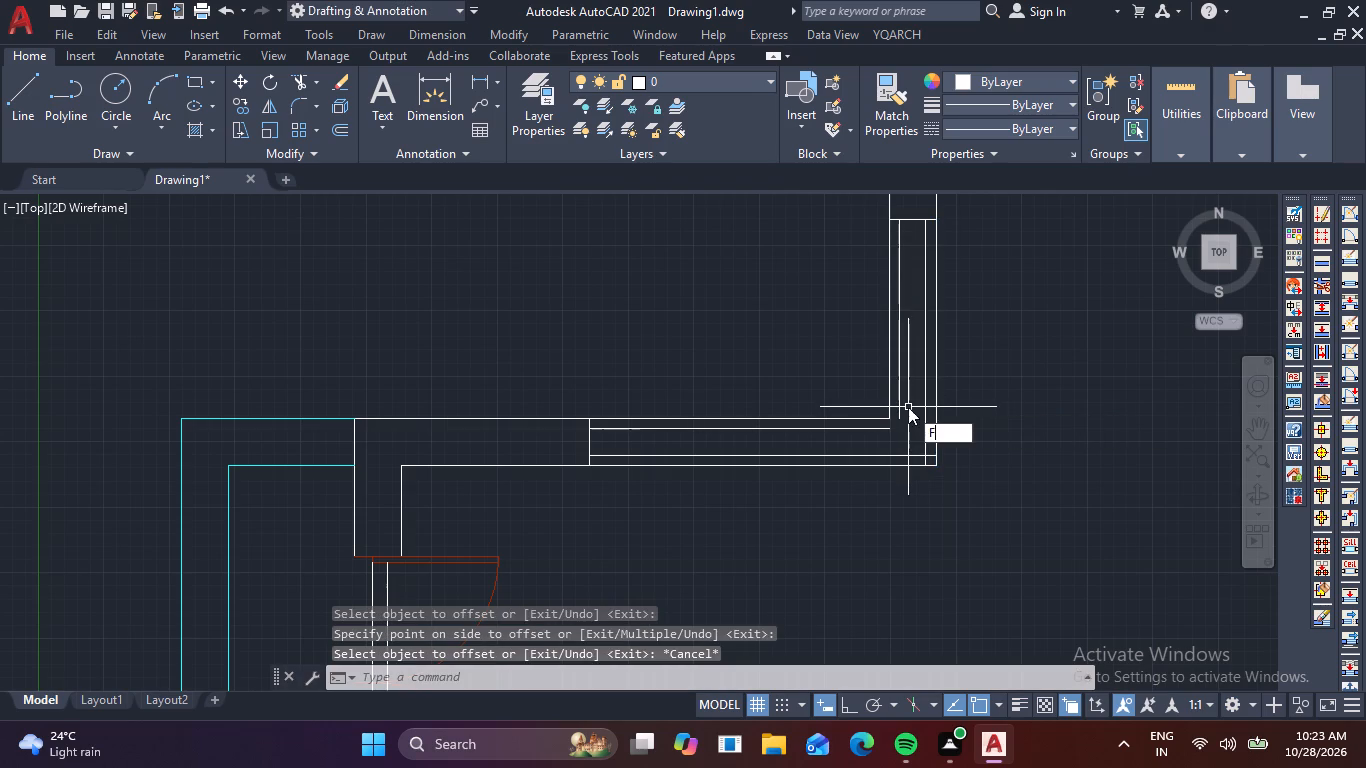
key("space")
left_click(883, 428)
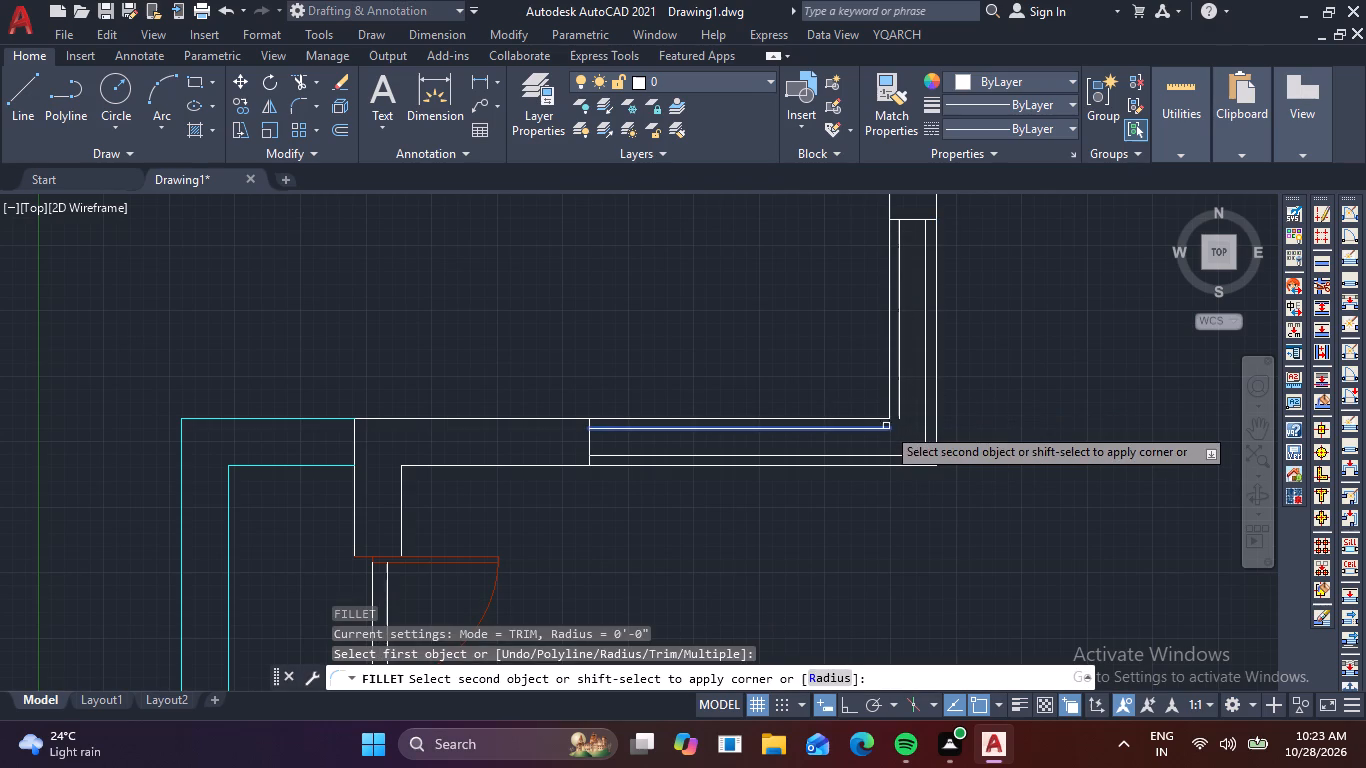
left_click(900, 407)
key("space")
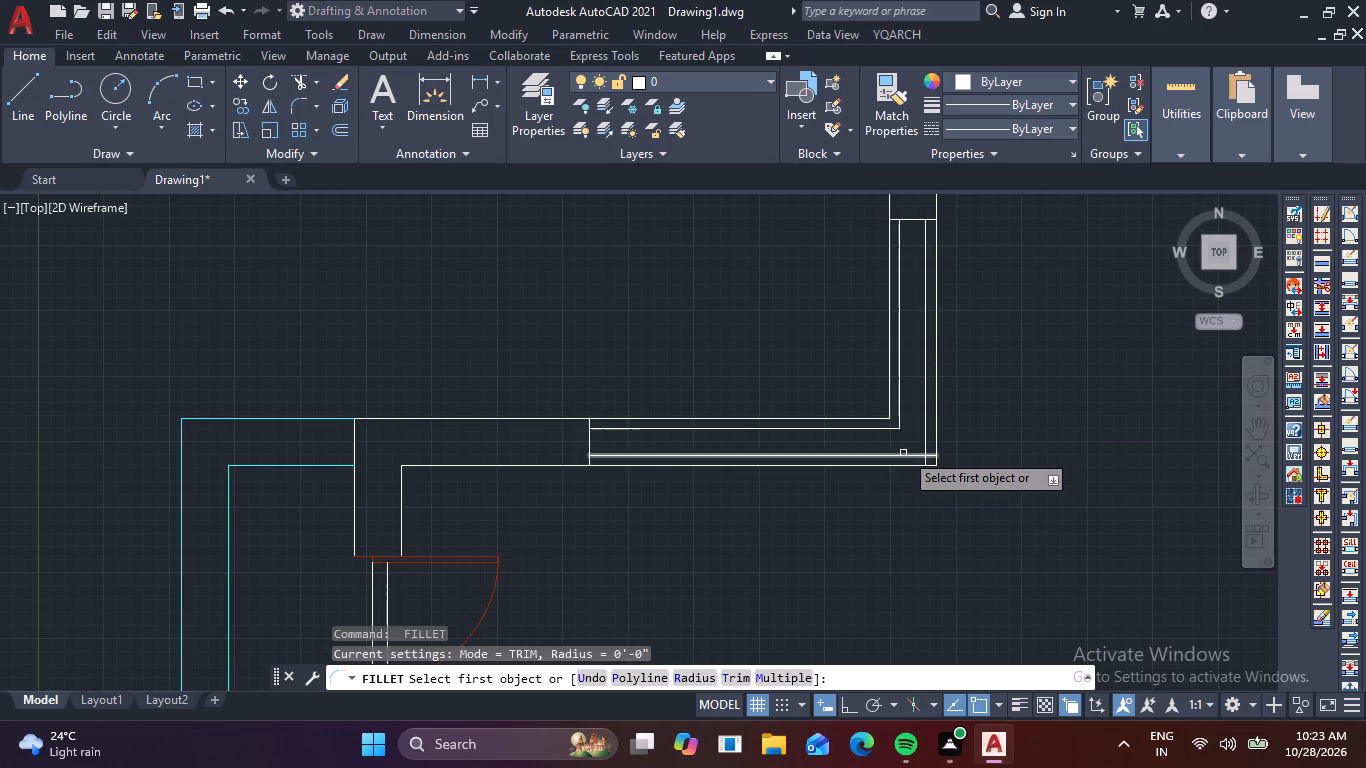
left_click(904, 454)
left_click(925, 439)
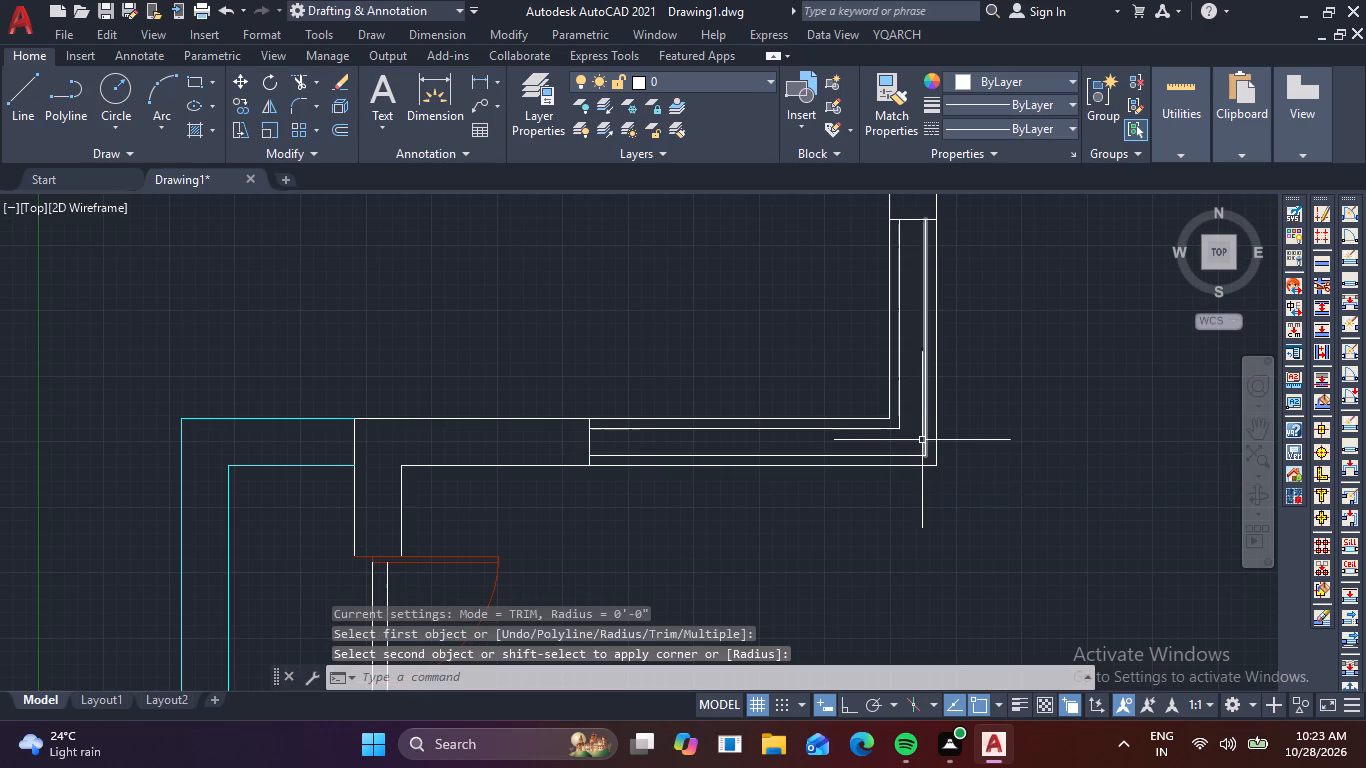
key("Escape")
Change the colour of the corner section's face lines and inner offset lines to blue.
left_click_drag(973, 497, 960, 485)
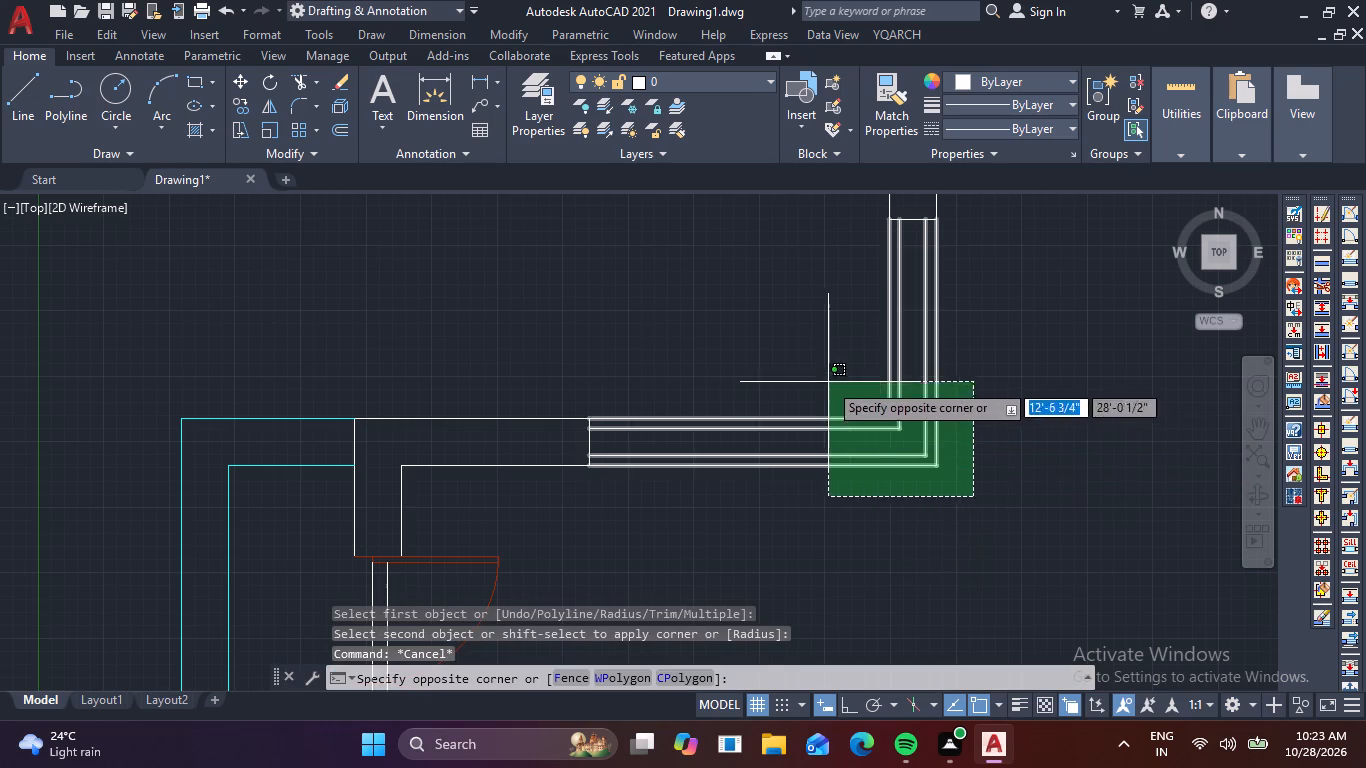
left_click(828, 382)
left_click(1068, 80)
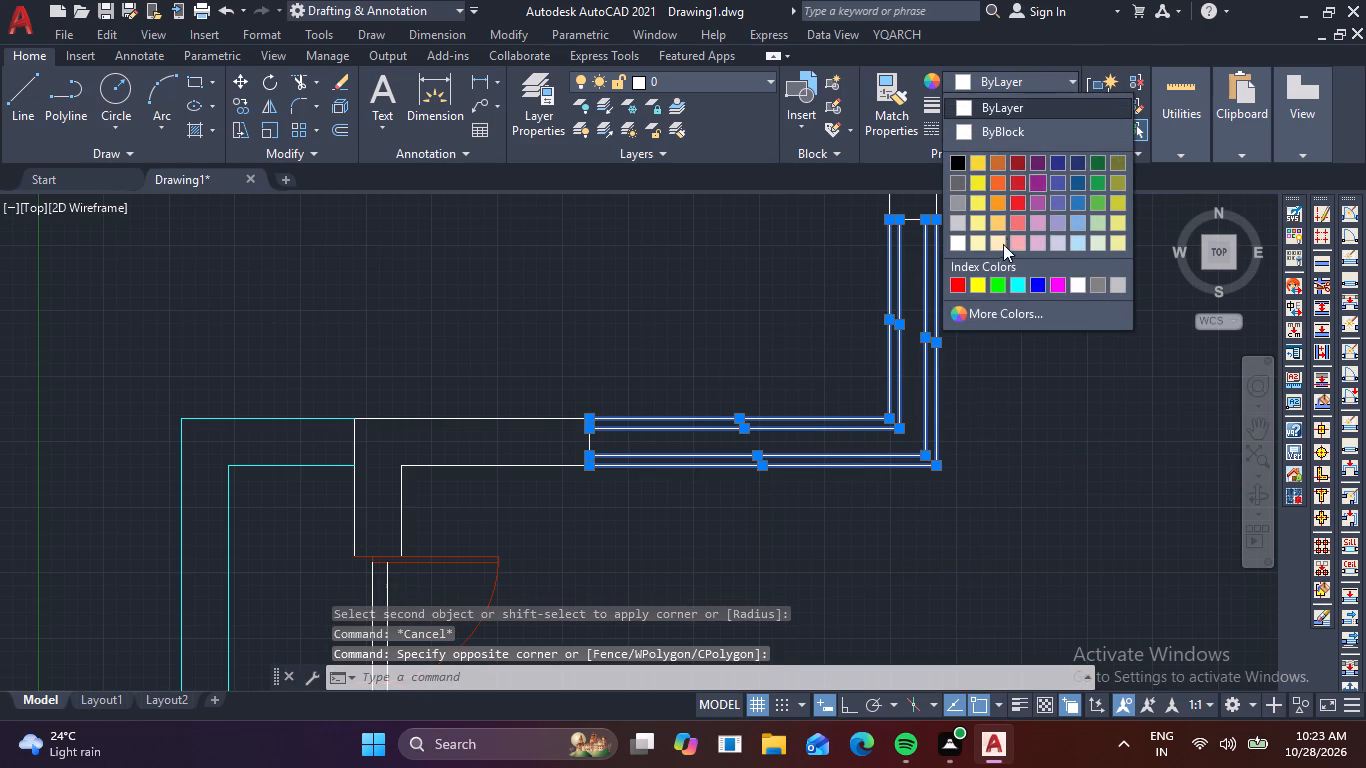
left_click(1034, 286)
key("Escape")
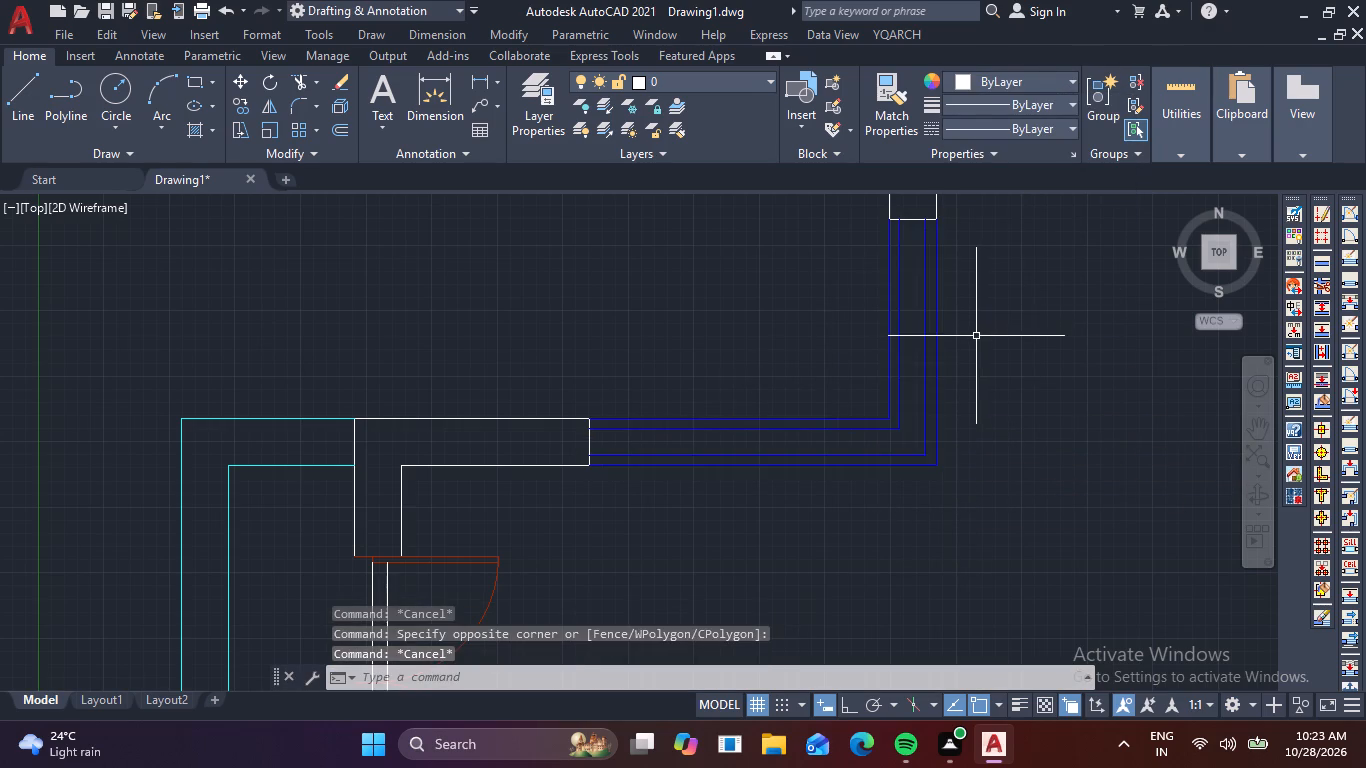
Draw a 9" line across the outer vertical wall above the plan's lower-right corner.
scroll(974, 338, "down", 2)
middle_click_drag(1008, 363, 849, 474)
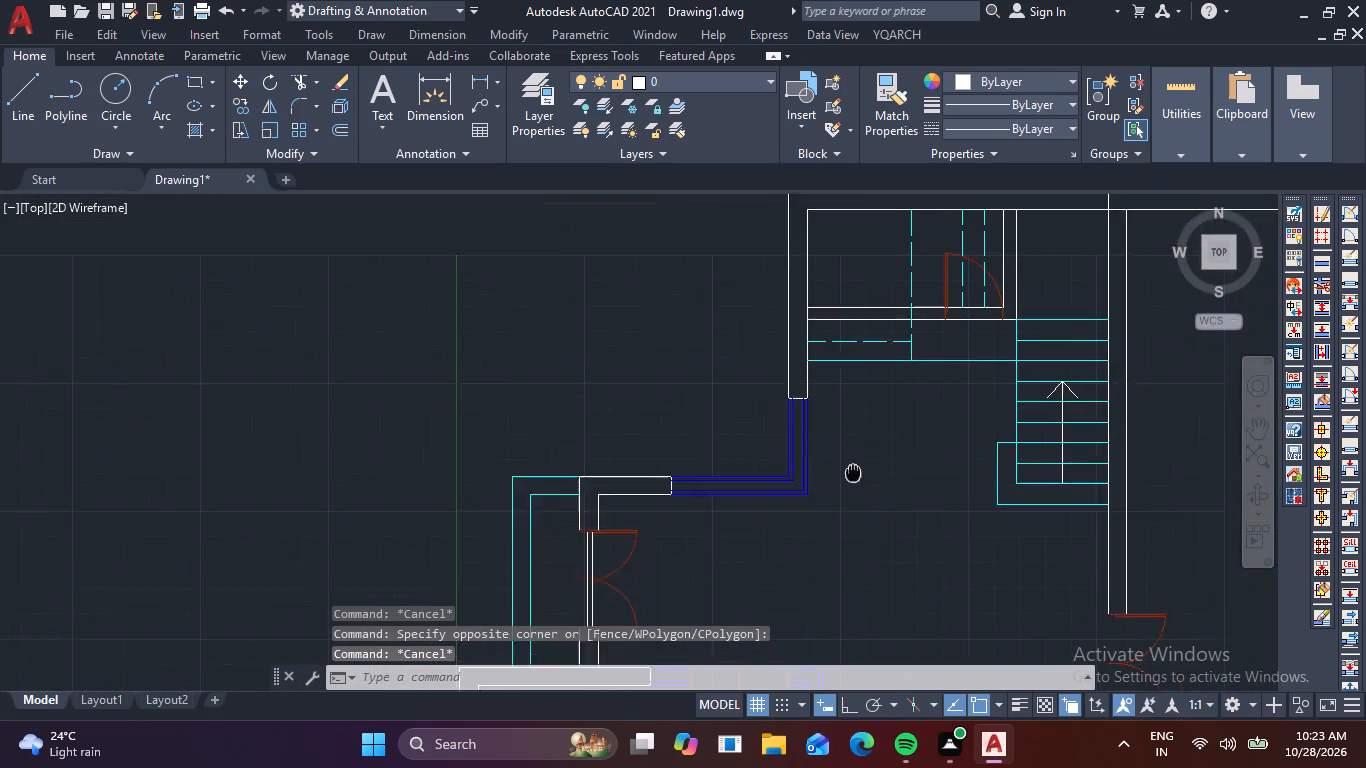
middle_click_drag(849, 474, 797, 507)
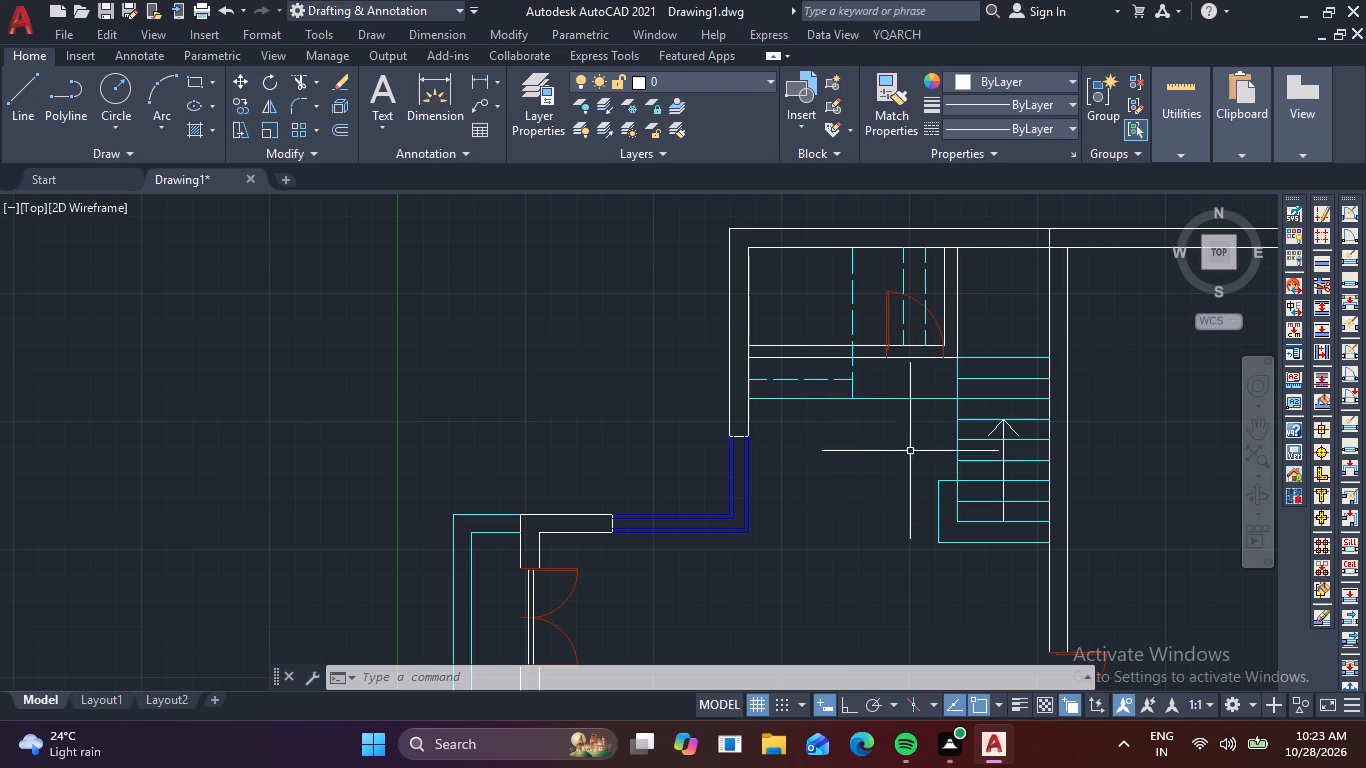
scroll(908, 451, "down", 3)
middle_click_drag(971, 485, 774, 349)
scroll(1032, 519, "up", 4)
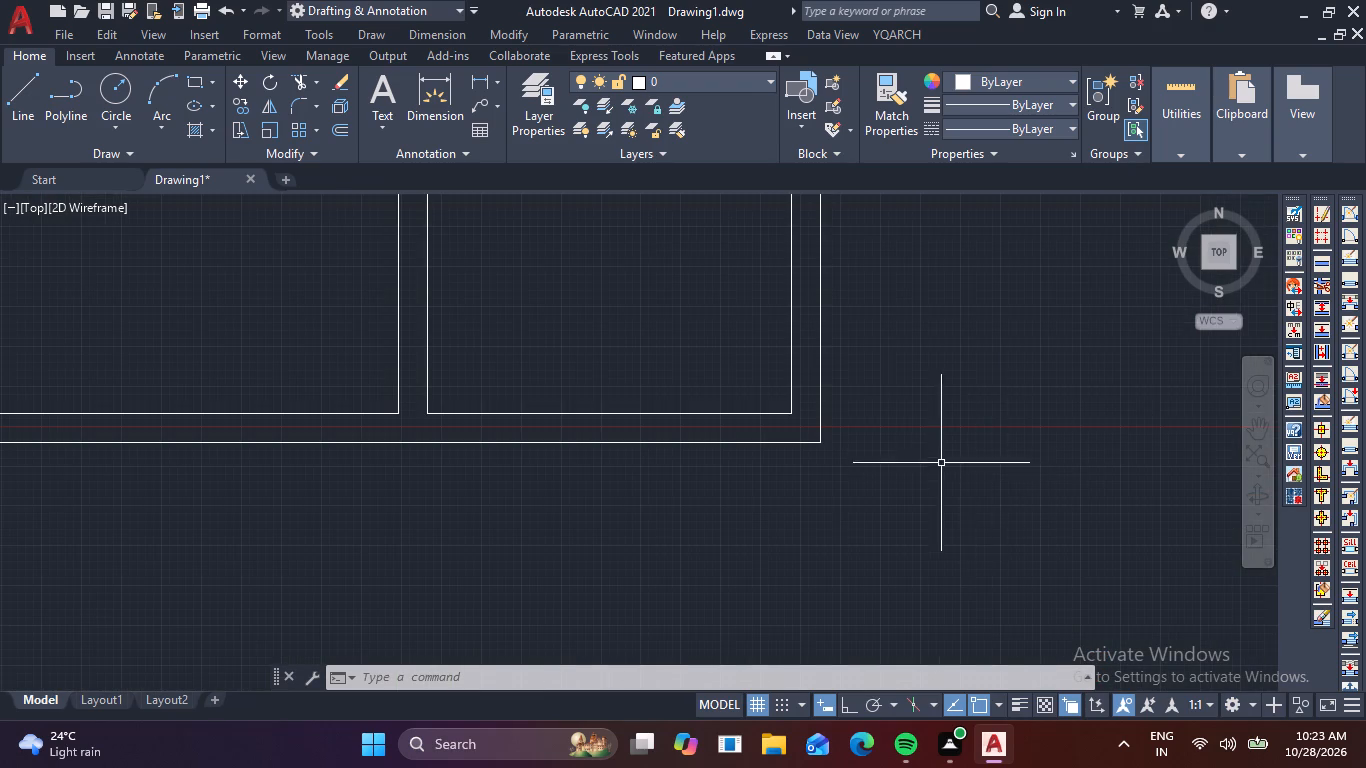
middle_click_drag(949, 464, 958, 593)
key("l")
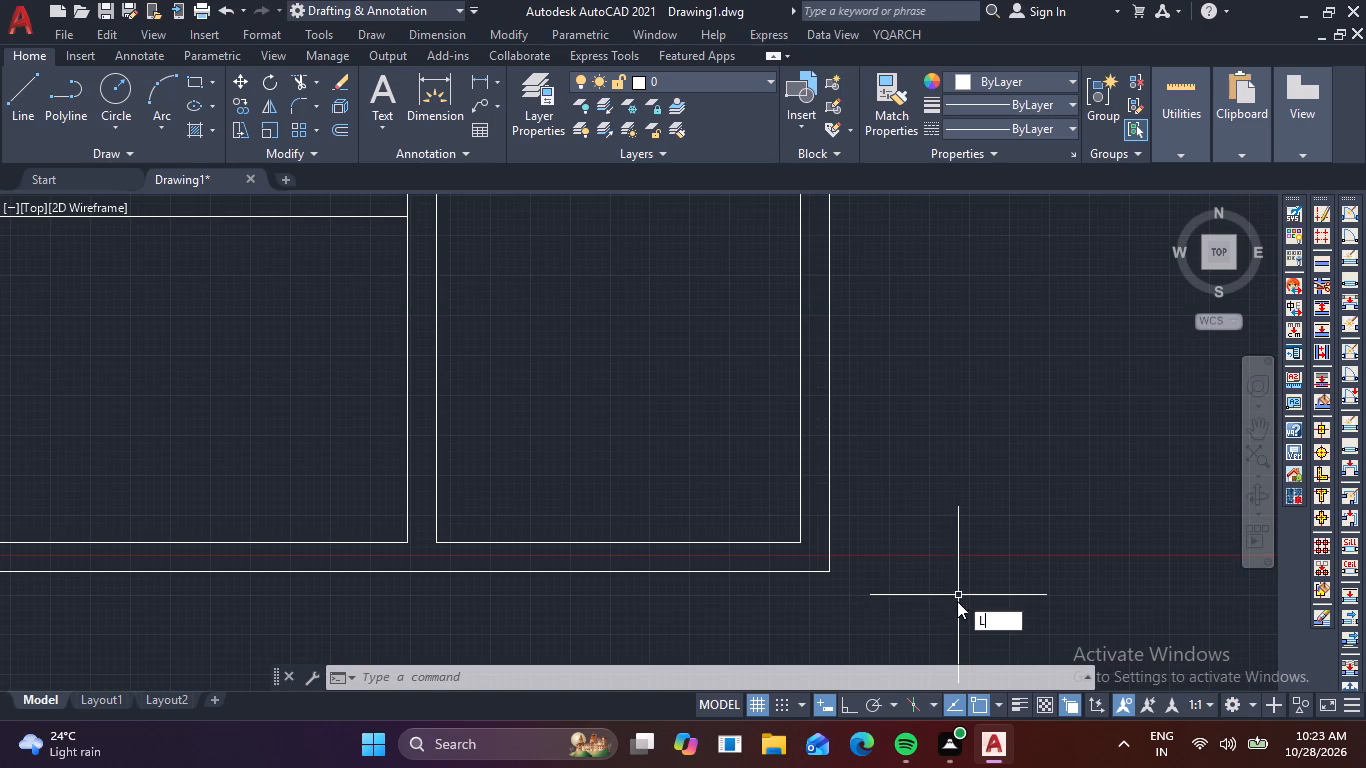
key("space")
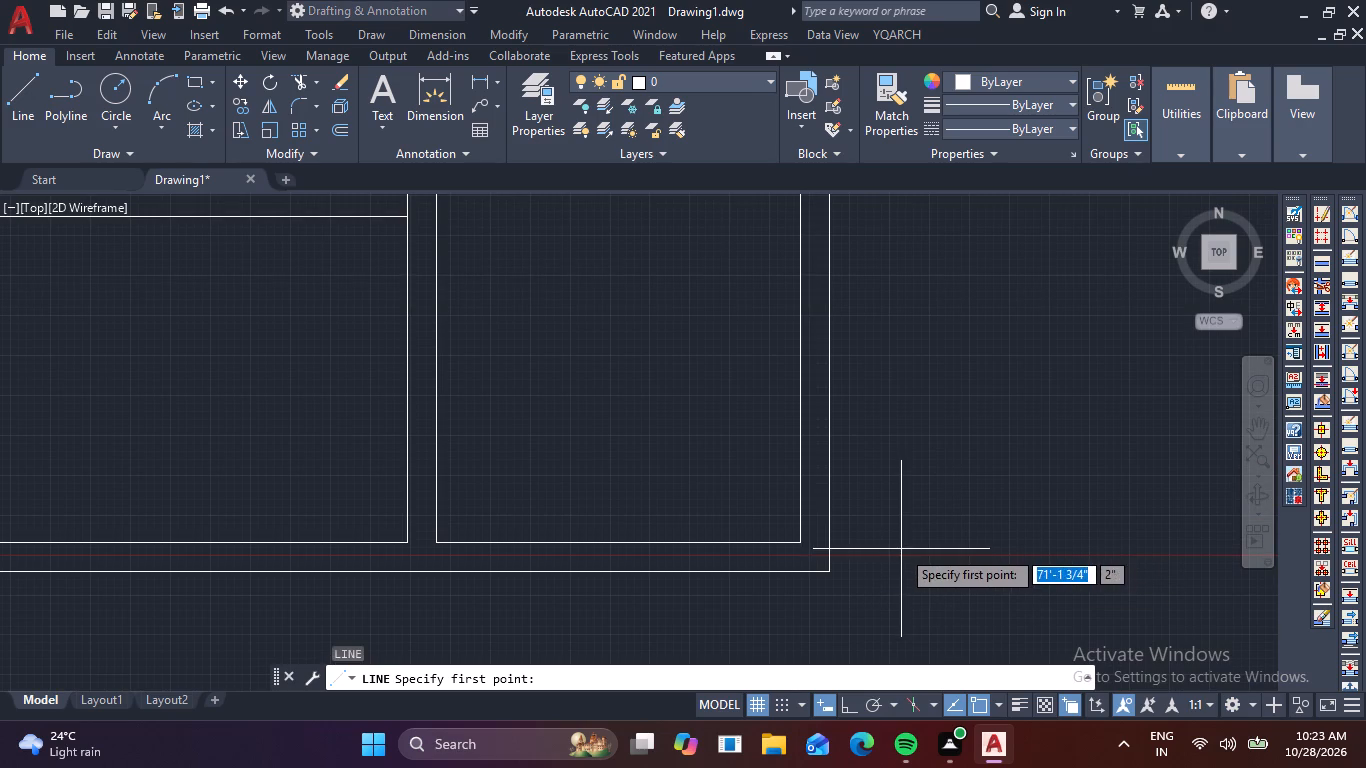
left_click(802, 286)
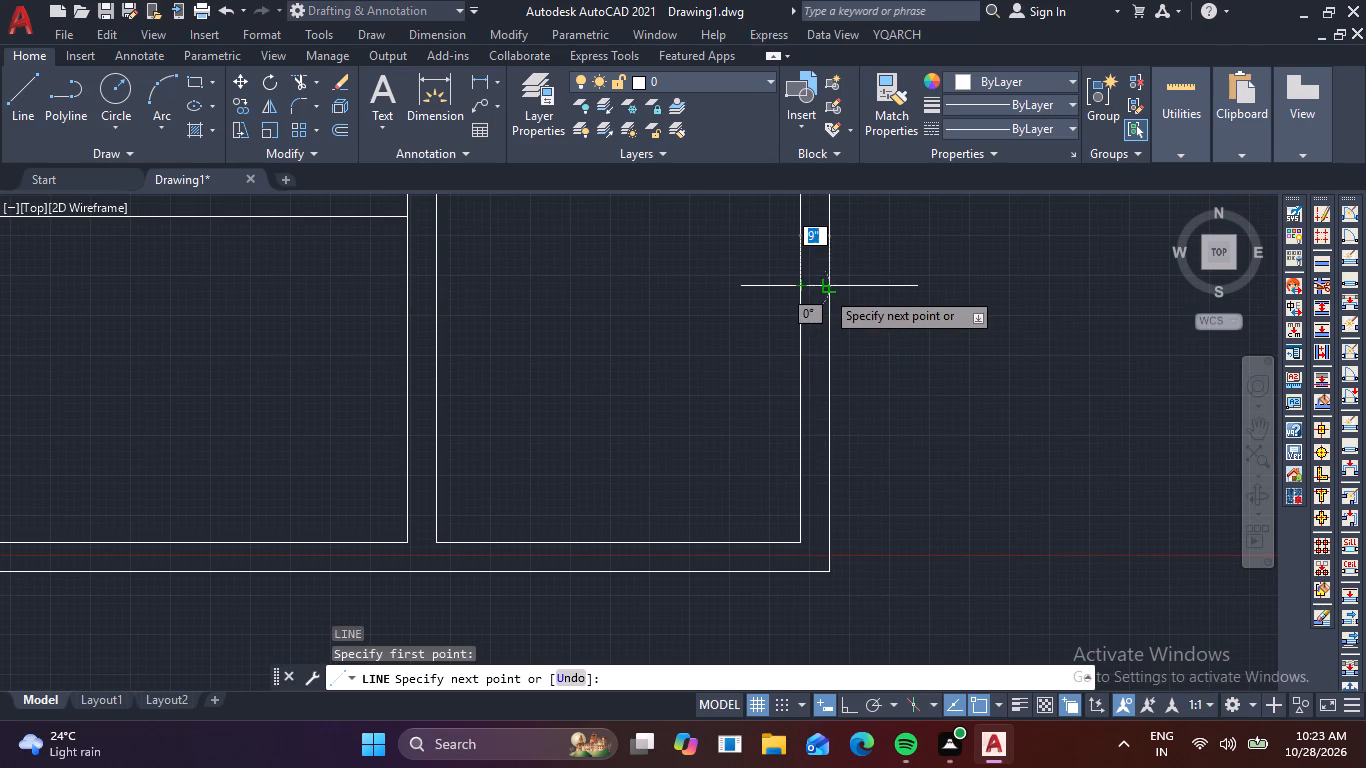
left_click(827, 290)
key("space")
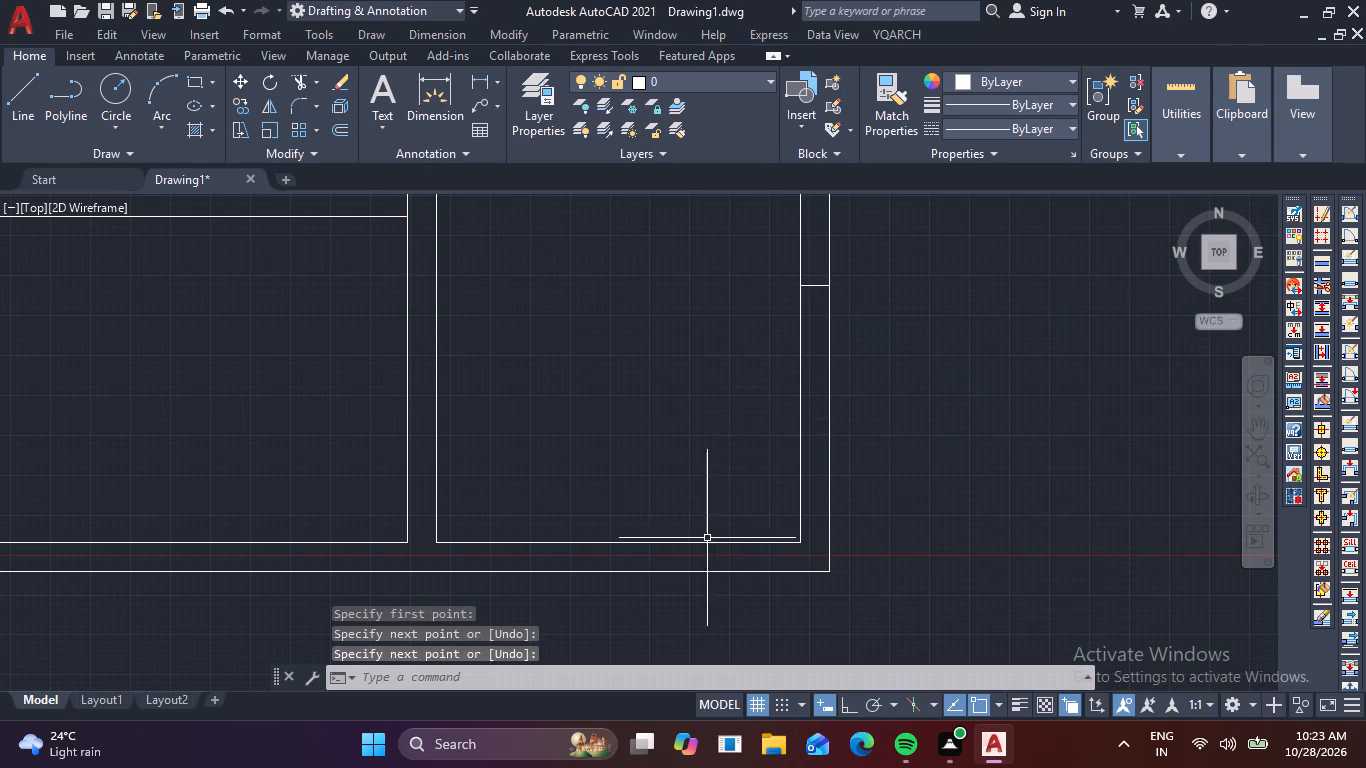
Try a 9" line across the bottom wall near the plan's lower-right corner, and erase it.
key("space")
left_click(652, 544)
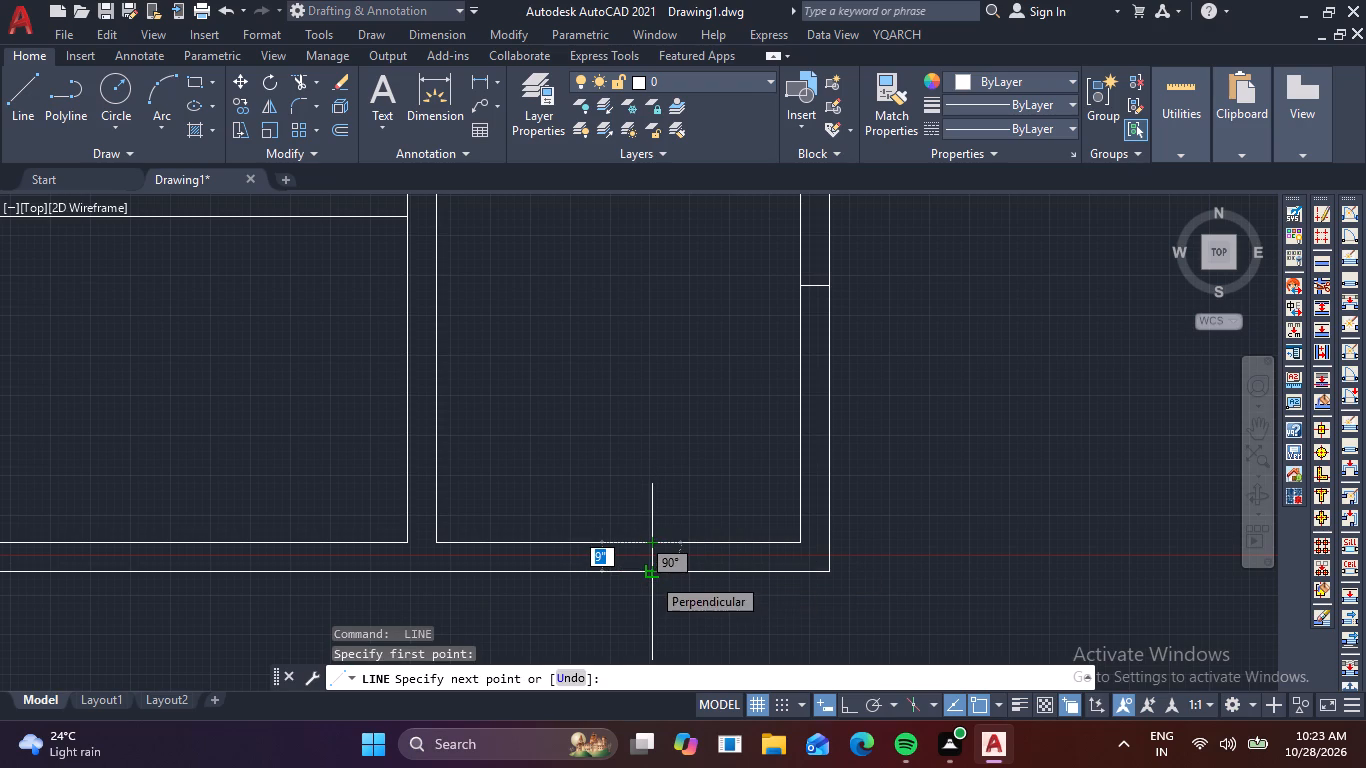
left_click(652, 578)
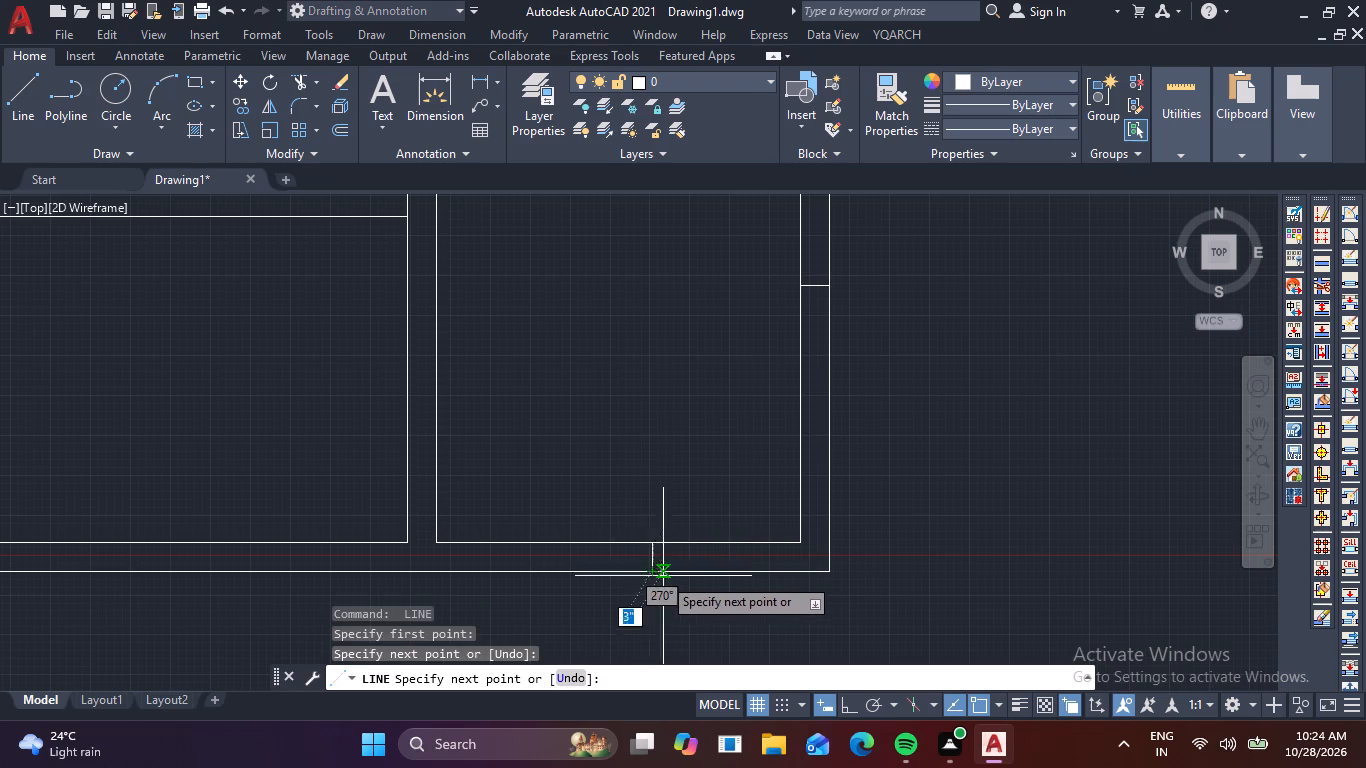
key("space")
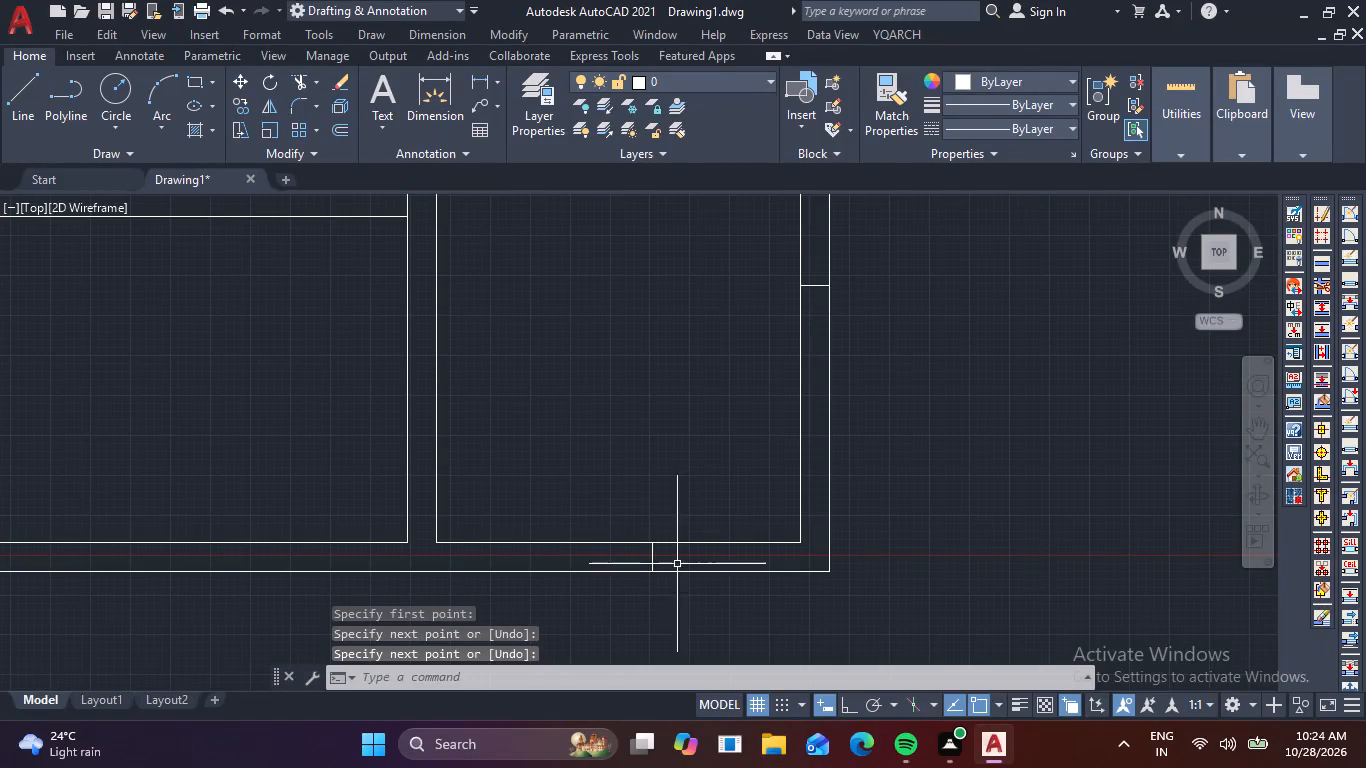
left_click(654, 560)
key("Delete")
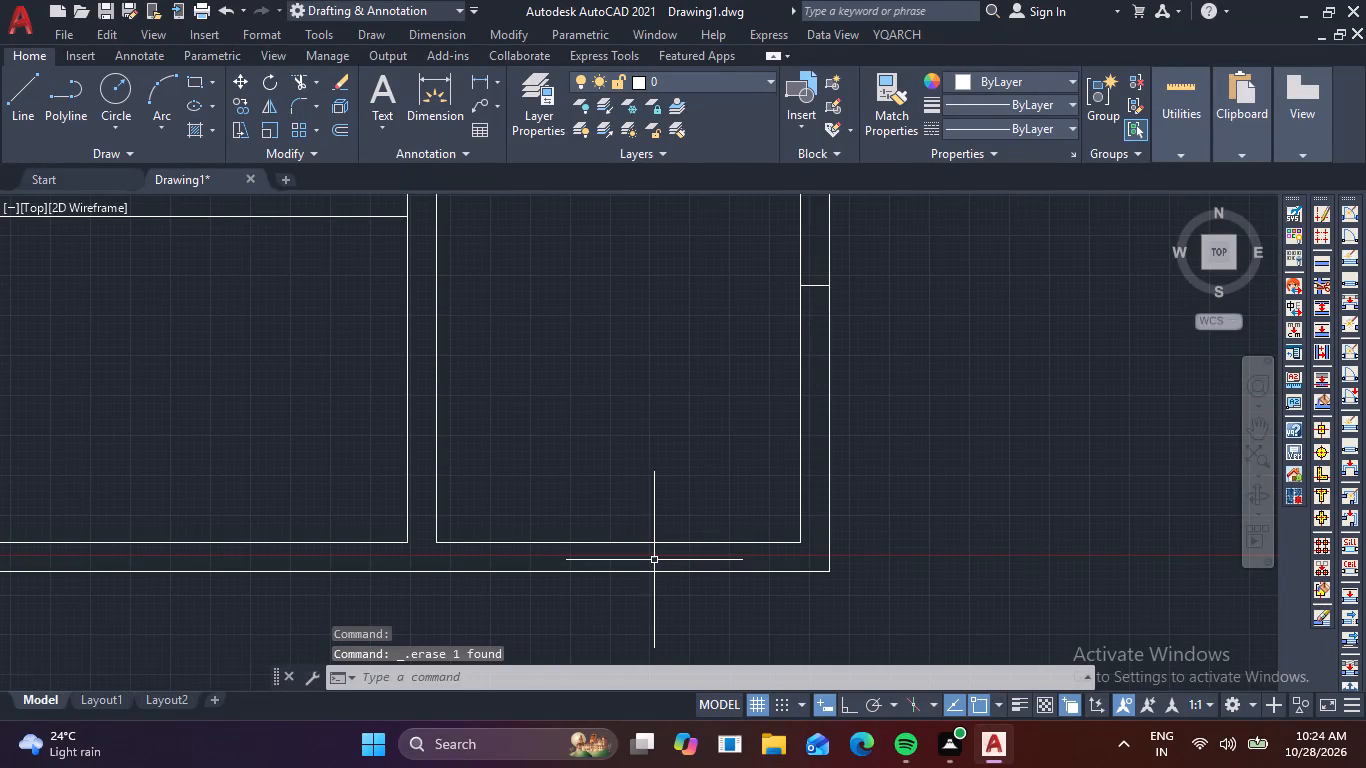
Draw a line across the bottom wall between its two faces, slightly farther from the lower-right corner.
key("l")
key("space")
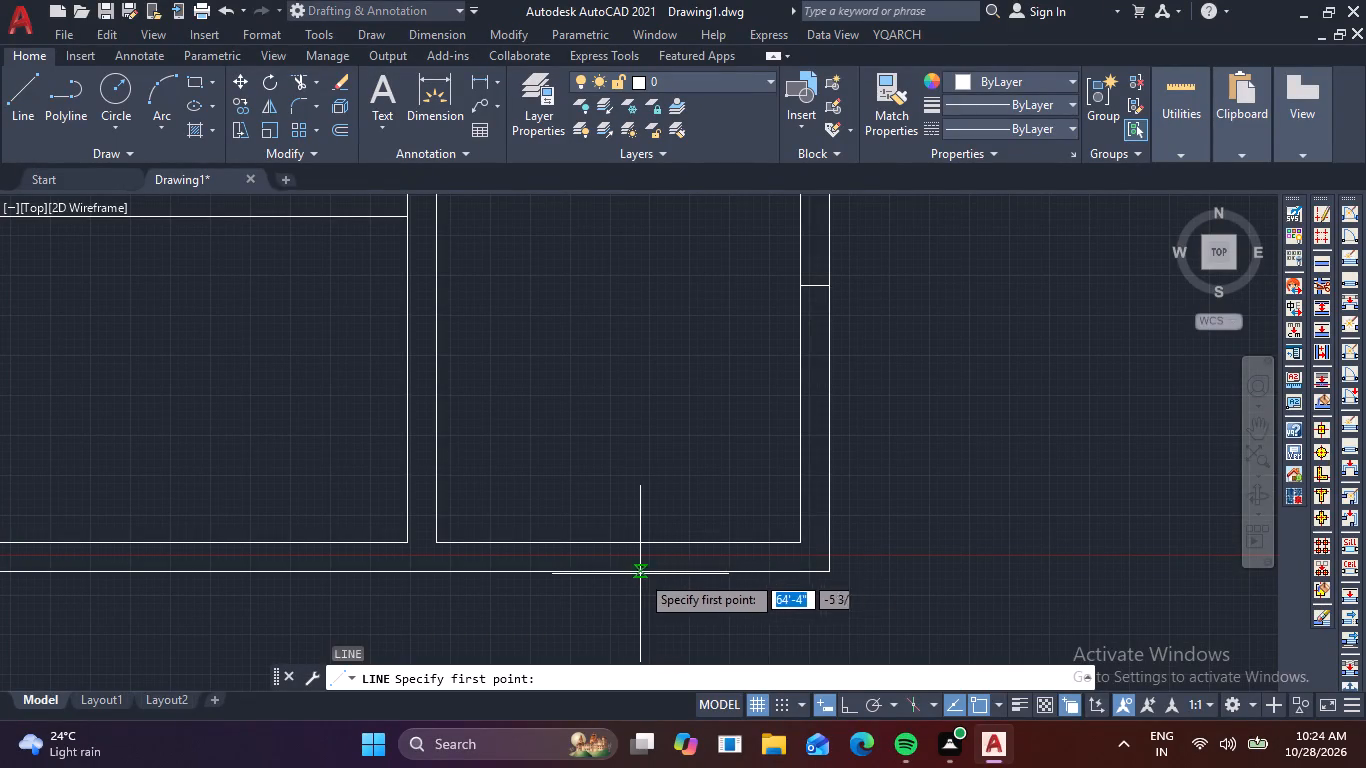
left_click(613, 540)
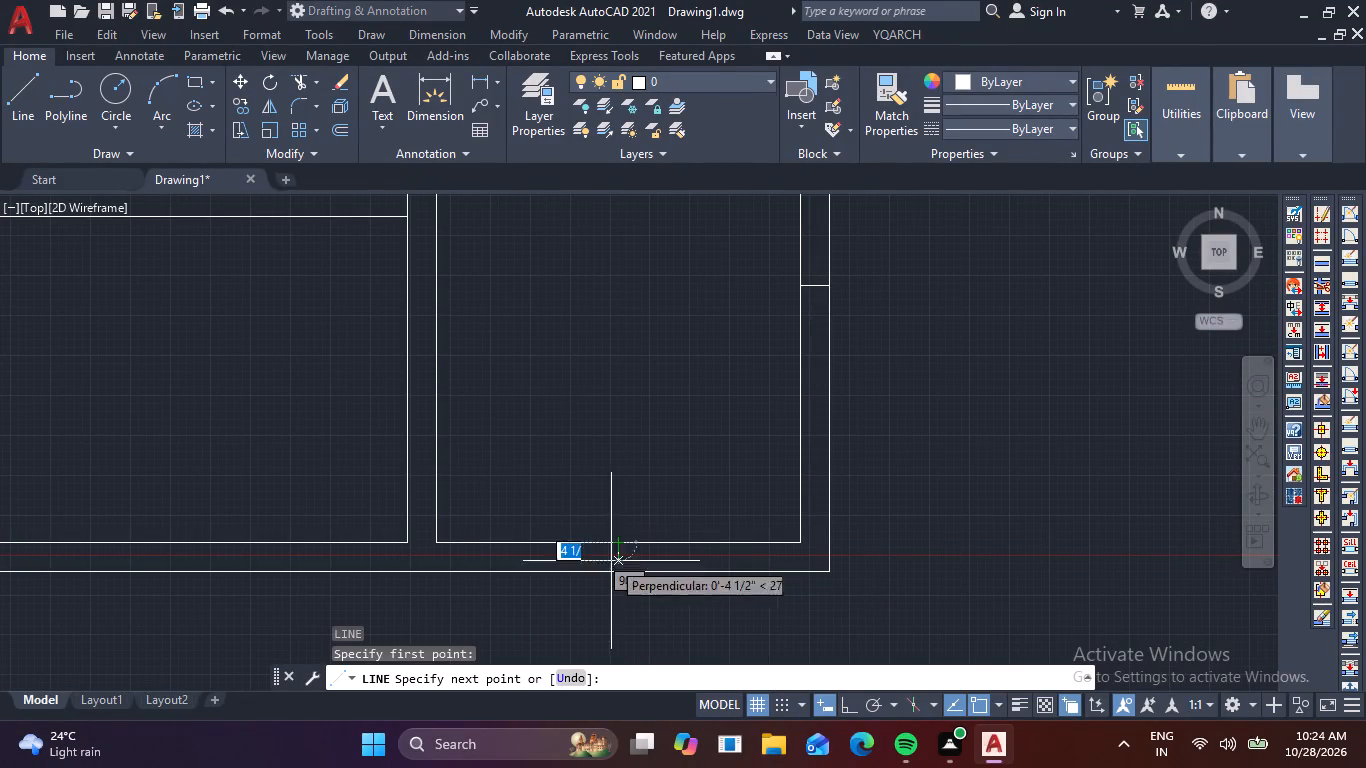
left_click(618, 570)
key("space")
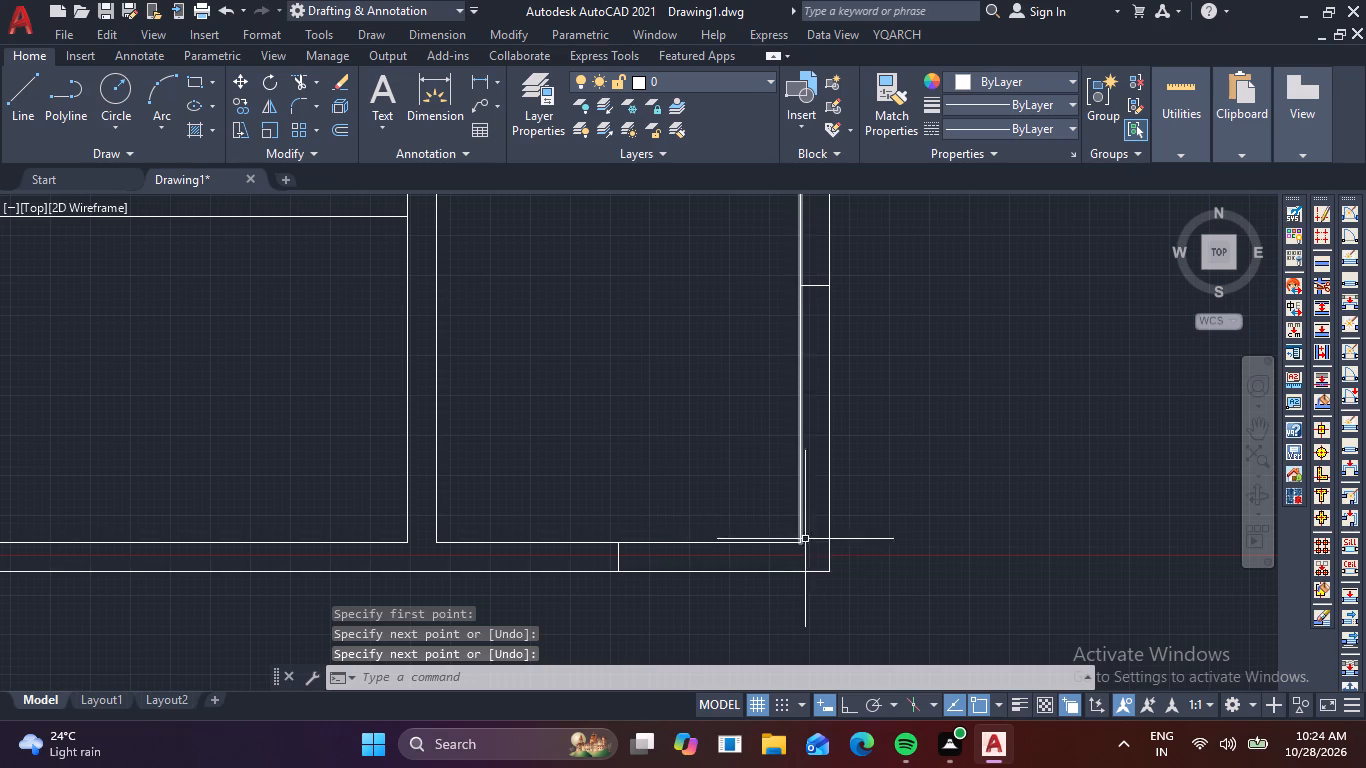
Trim away the inner and outer wall lines around the lower-right corner between the two cross lines.
key("t")
key("r")
key("space")
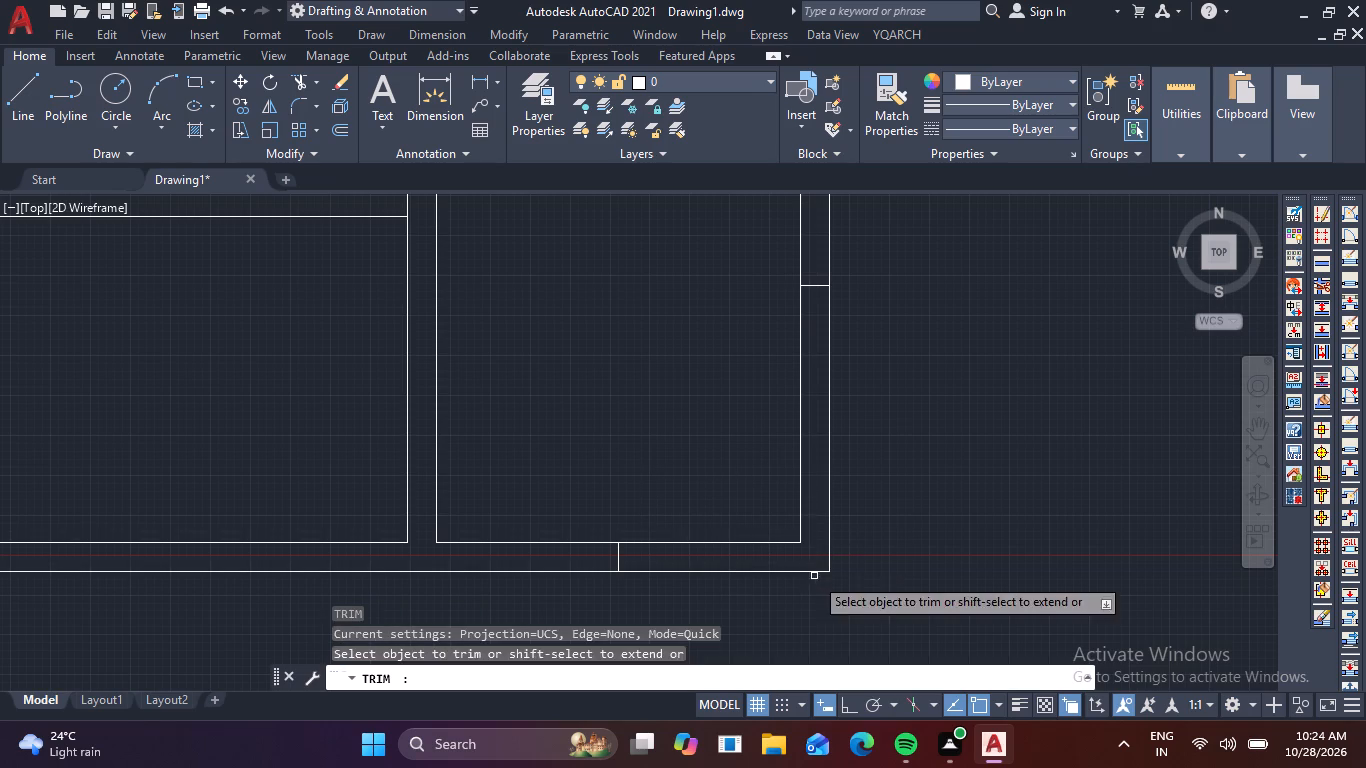
left_click_drag(751, 492, 756, 586)
left_click_drag(757, 492, 871, 517)
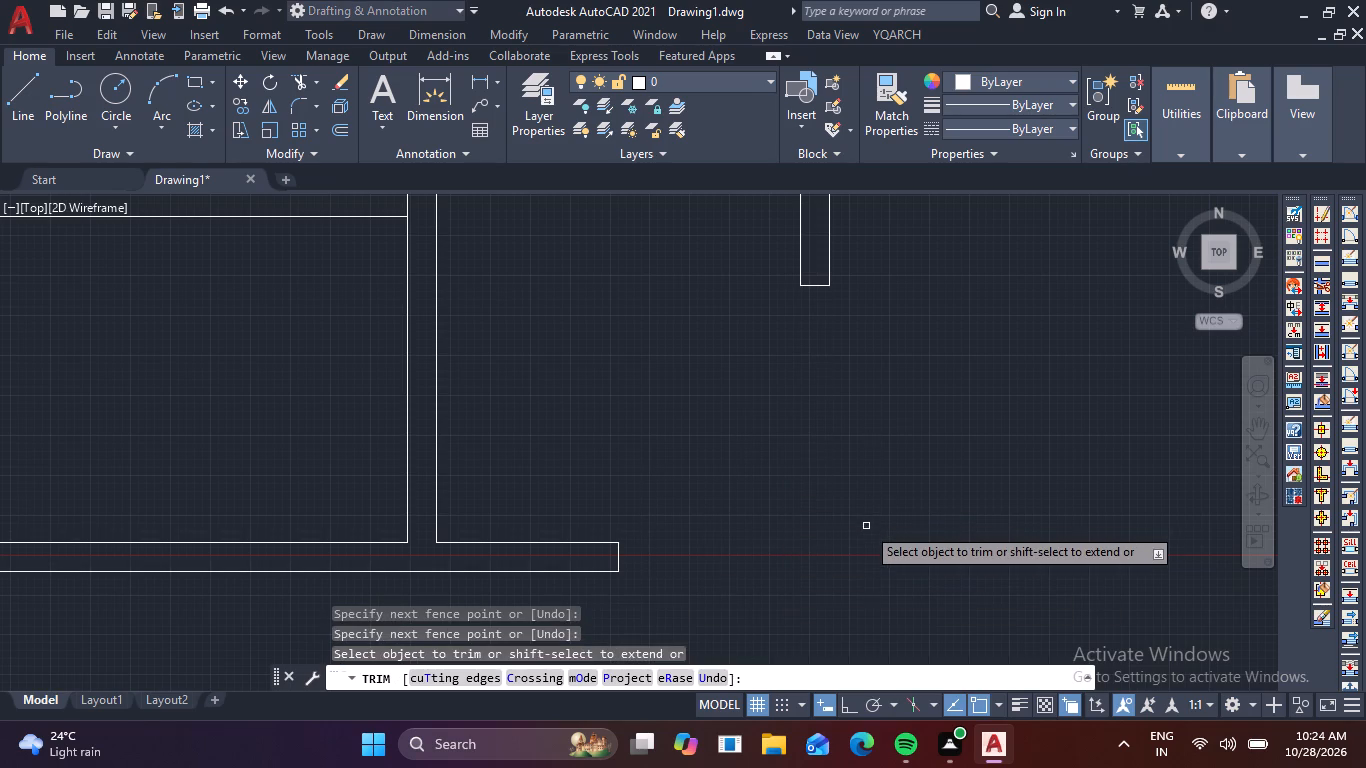
key("Escape")
Draw two separate vertical face lines down from the cut vertical wall's end corners, the outer one about 5'-6" long.
key("l")
key("space")
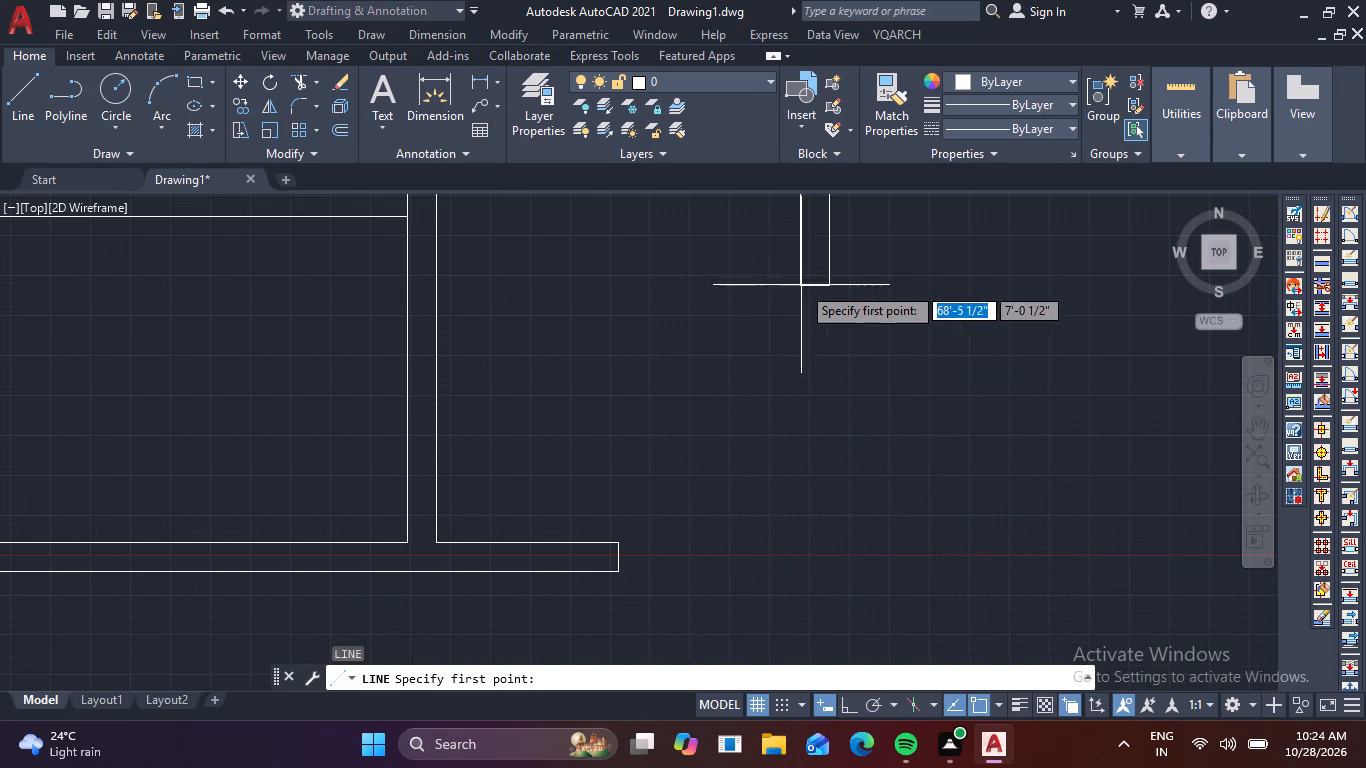
left_click(795, 287)
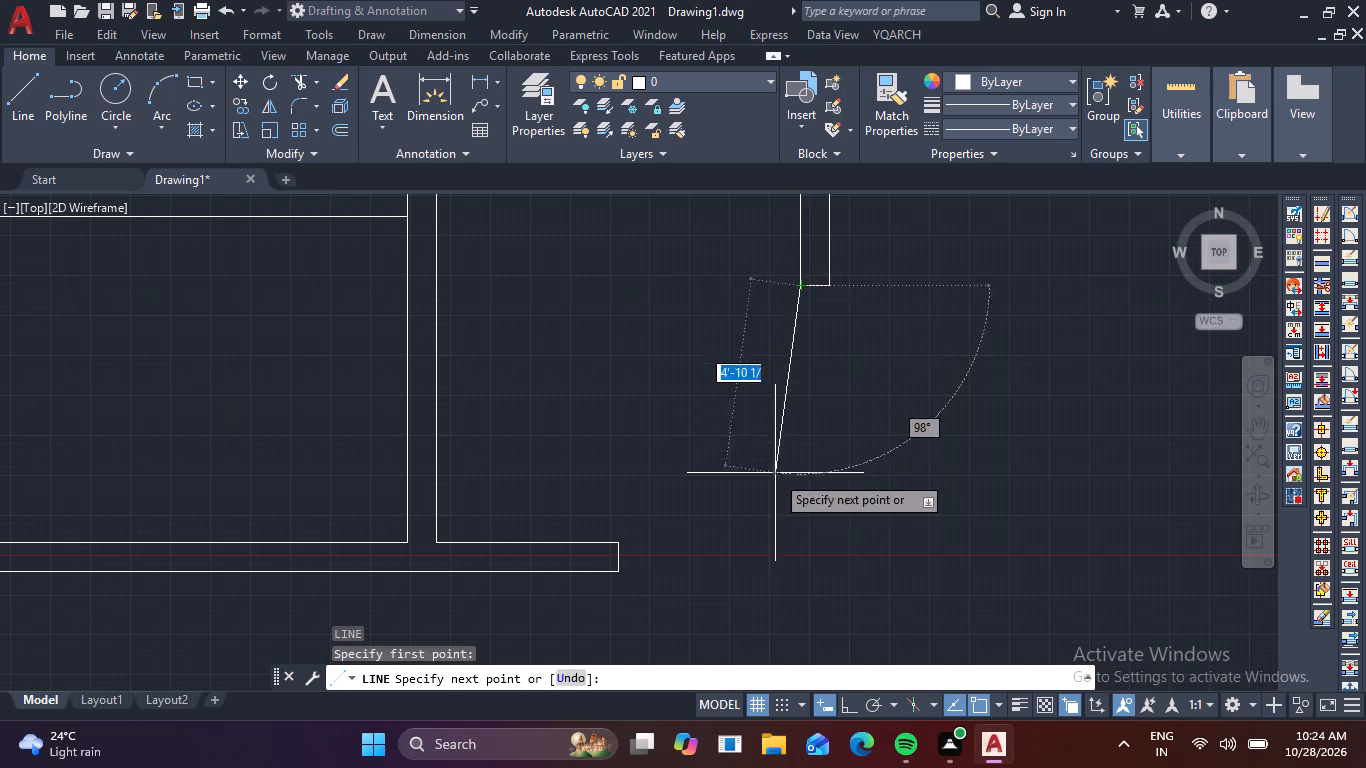
left_click(801, 492)
key("space")
key("space")
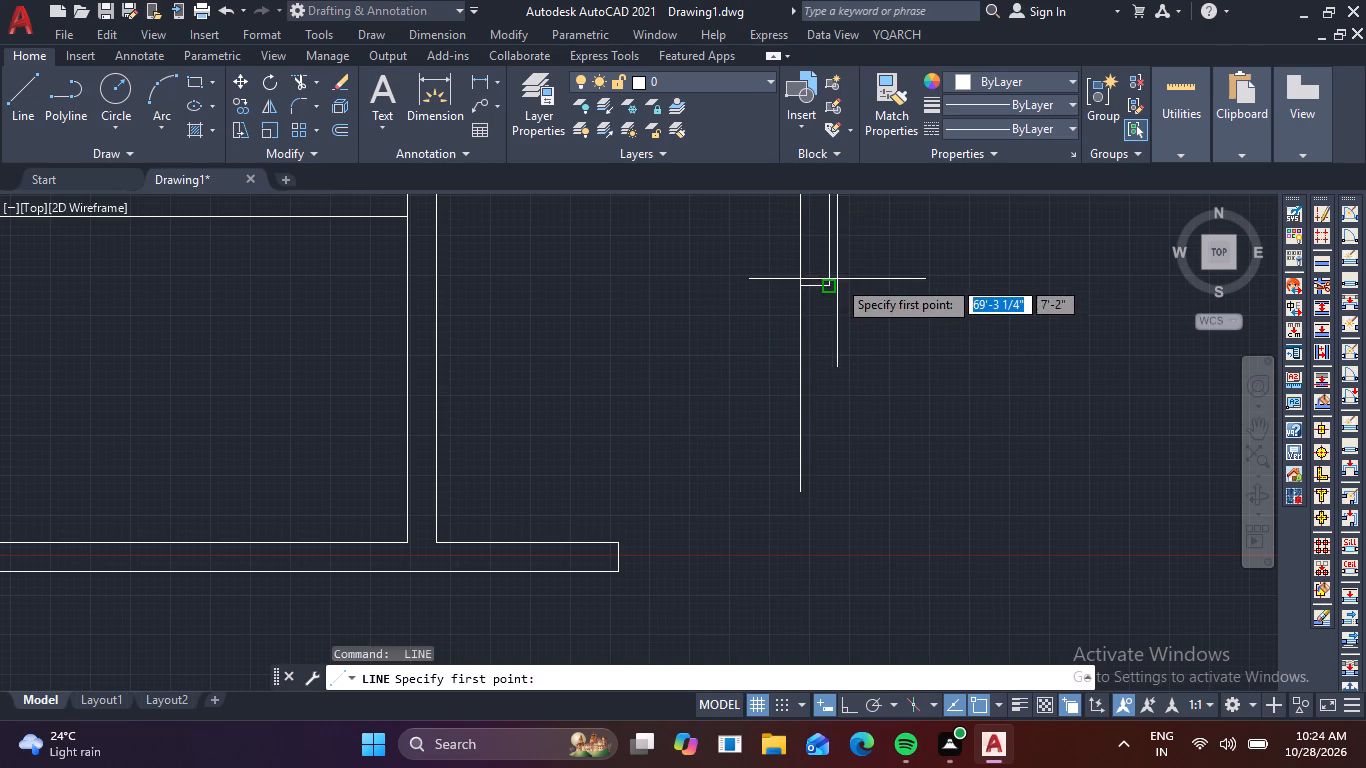
left_click(830, 292)
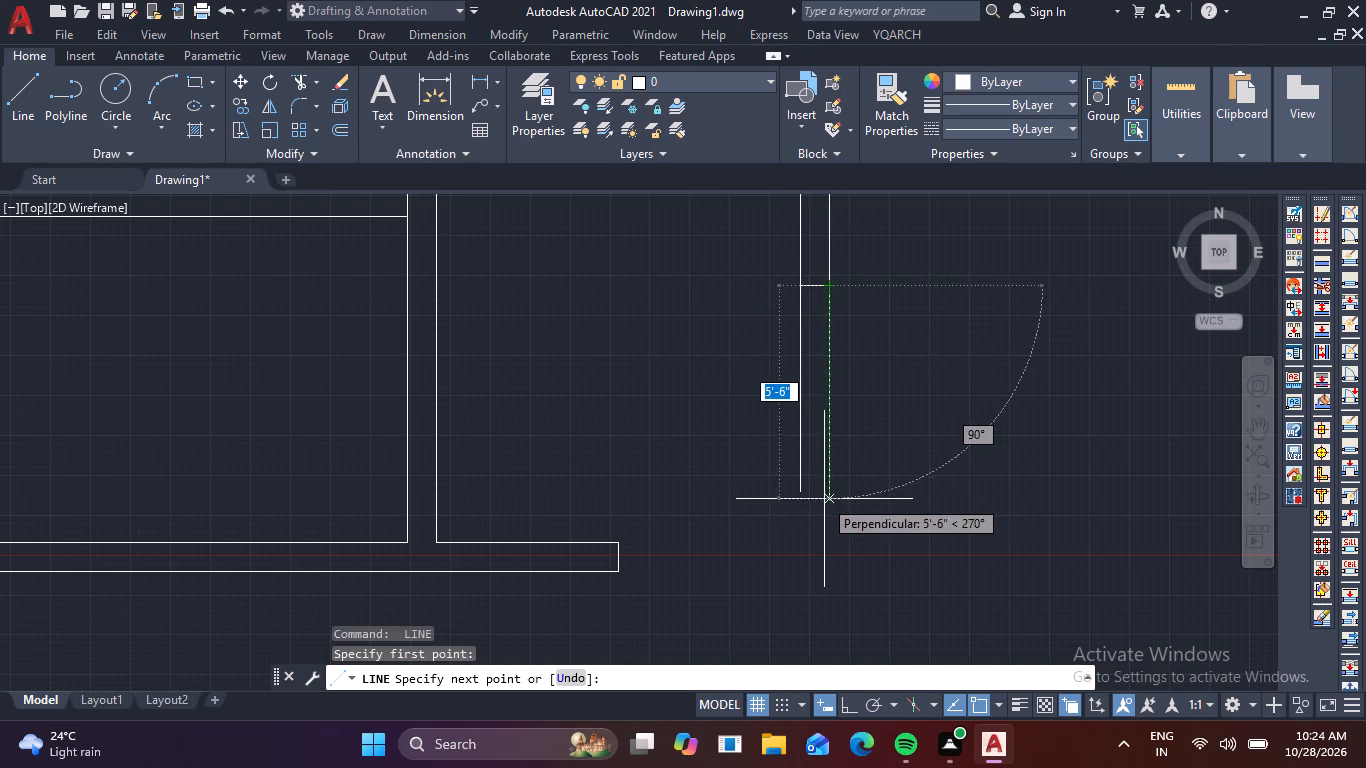
left_click(833, 498)
key("space")
Draw horizontal face lines from the cut bottom wall's end, about 5'-3" for the inner face and 11'-1" for the outer, with Ortho on.
key("space")
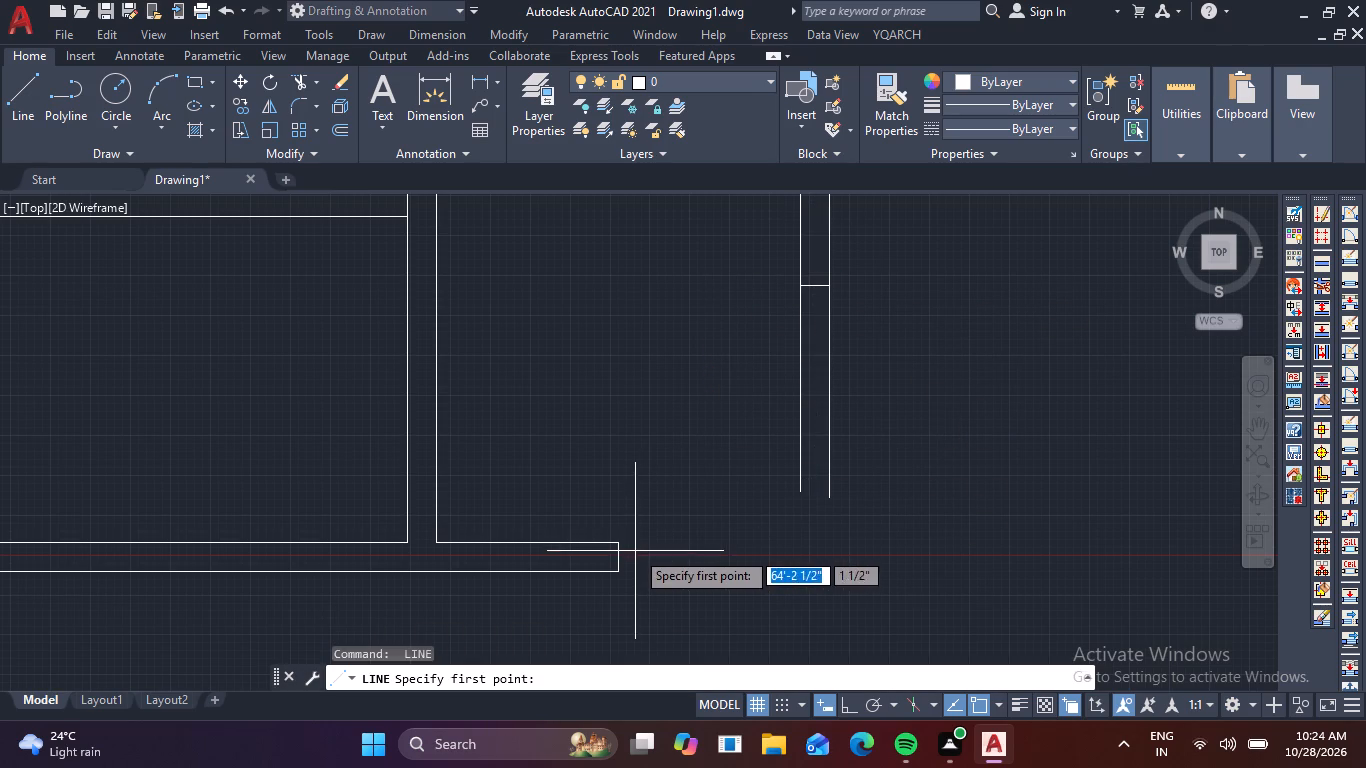
left_click(625, 545)
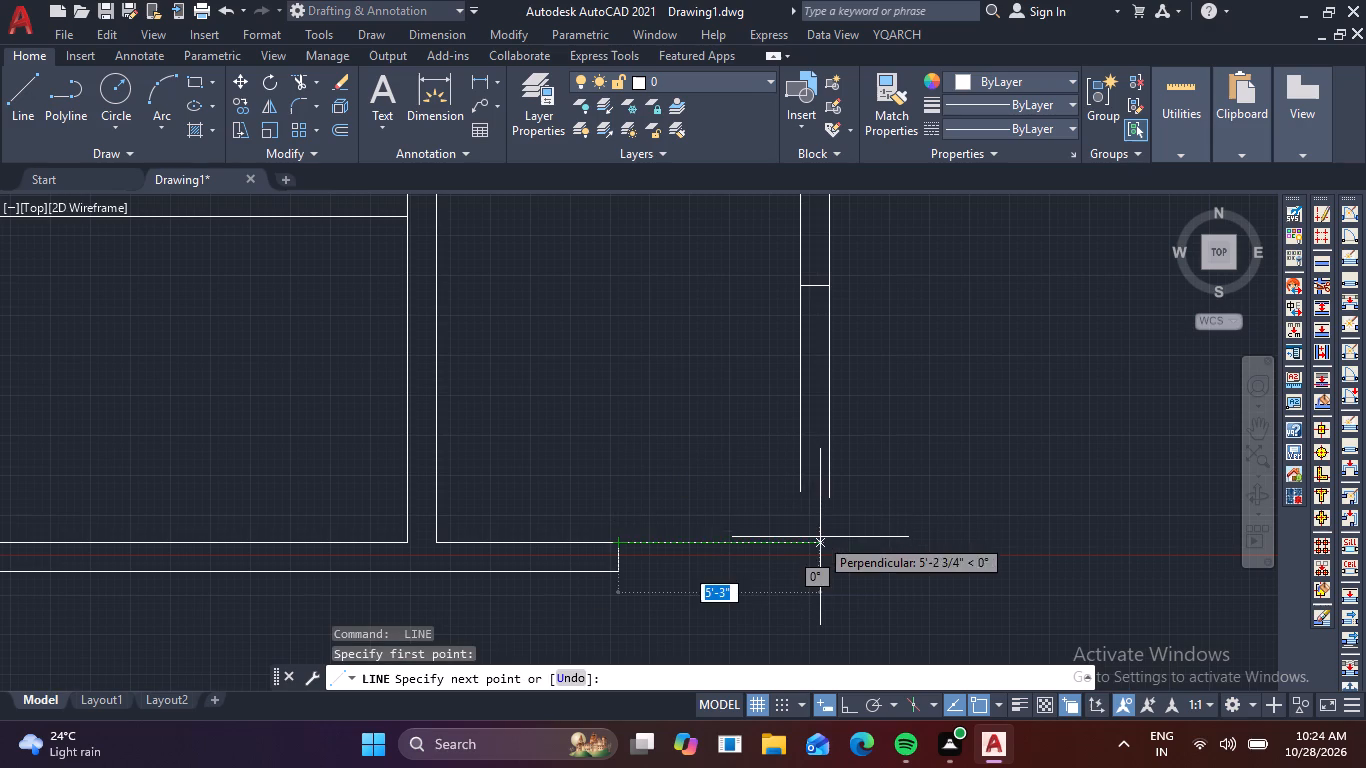
left_click(820, 538)
key("space")
key("space")
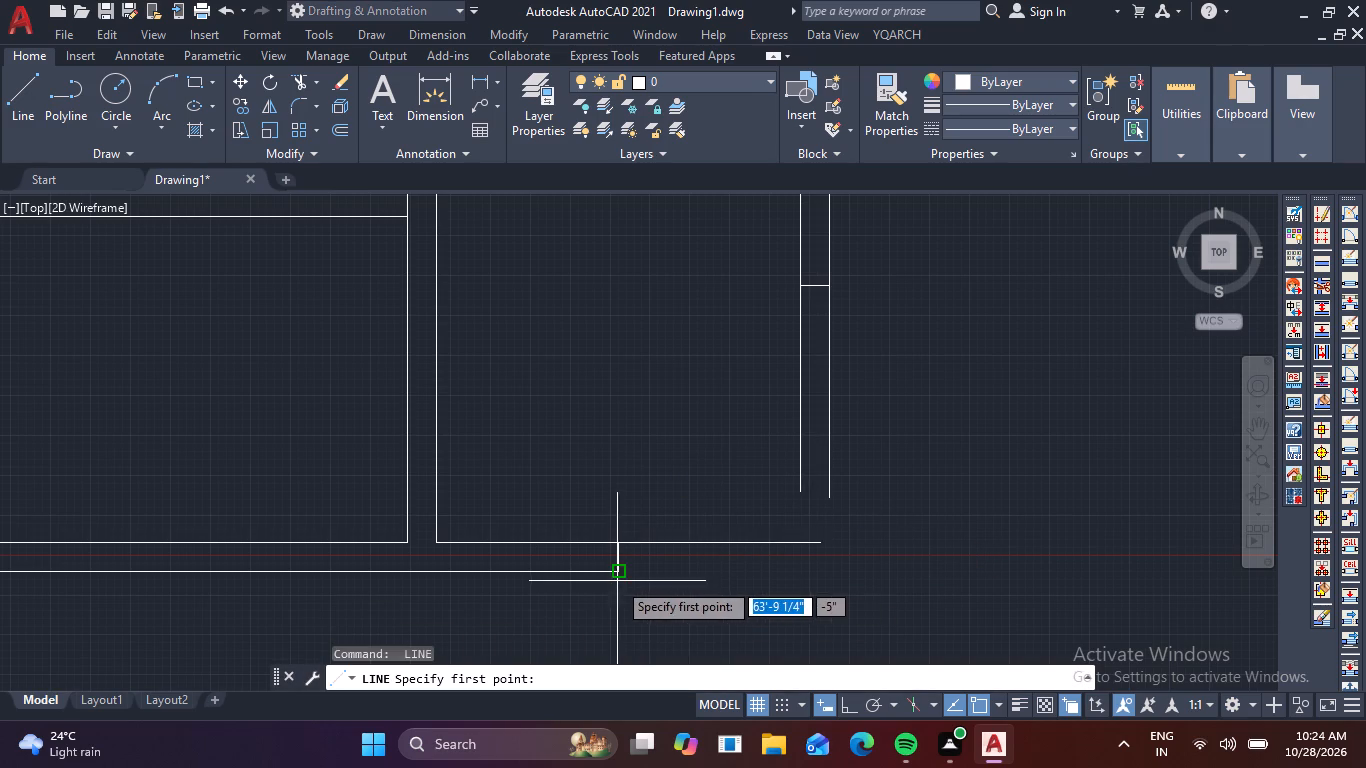
left_click(624, 573)
left_click(950, 557)
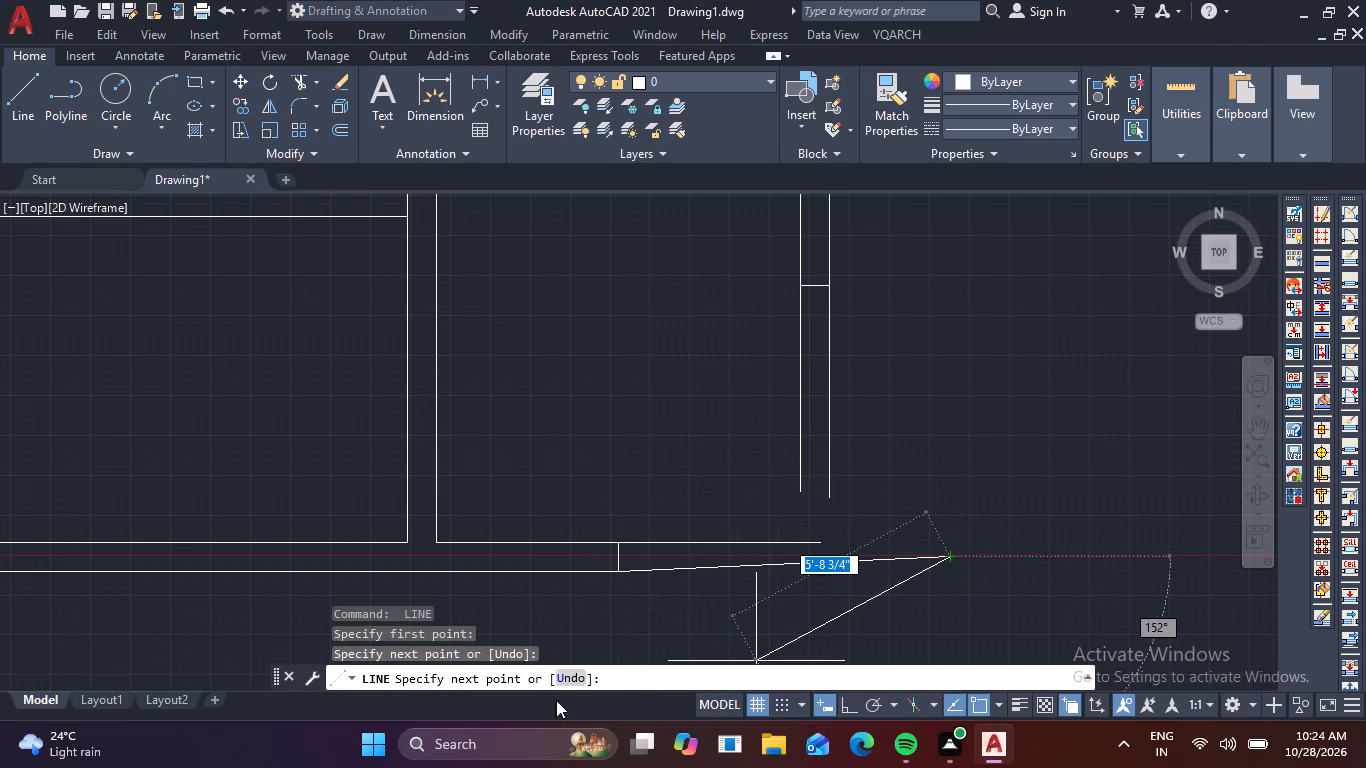
left_click(583, 671)
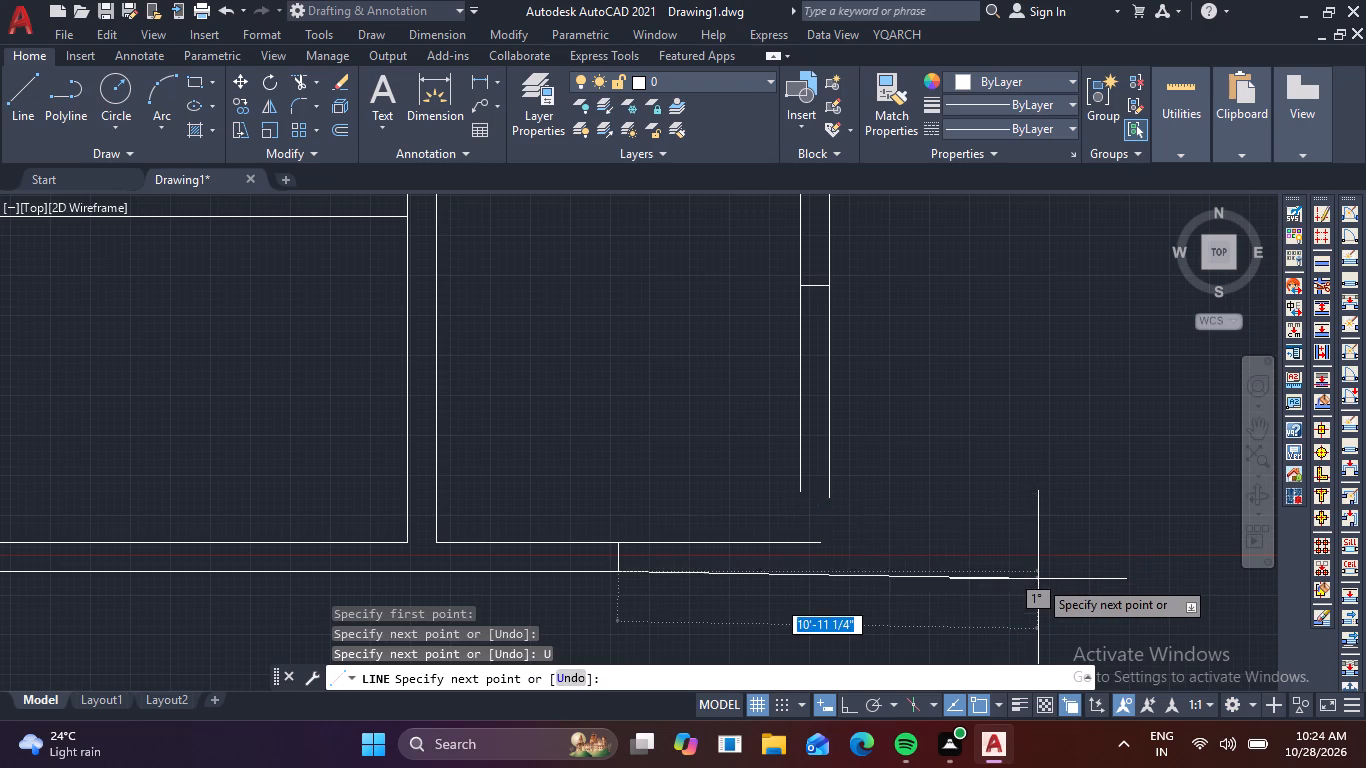
key("F8")
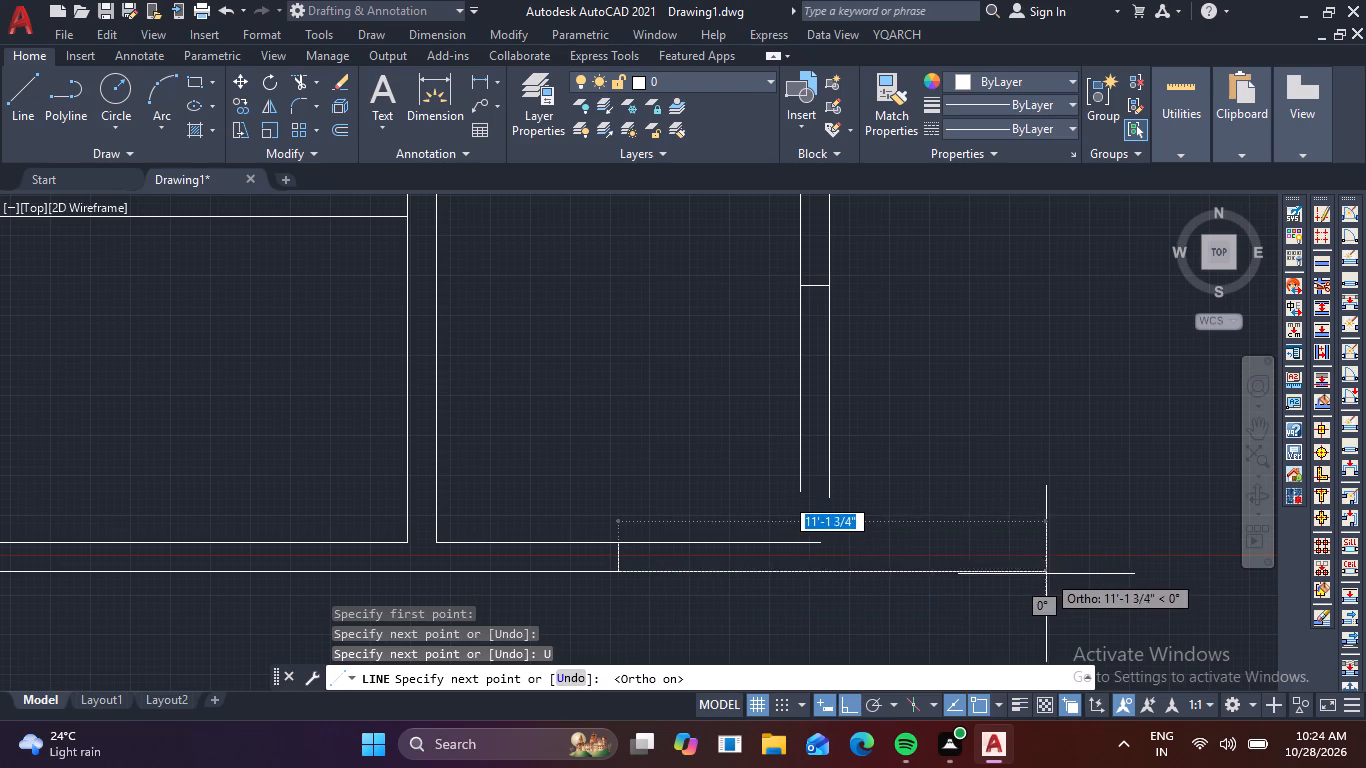
left_click(1044, 575)
key("Escape")
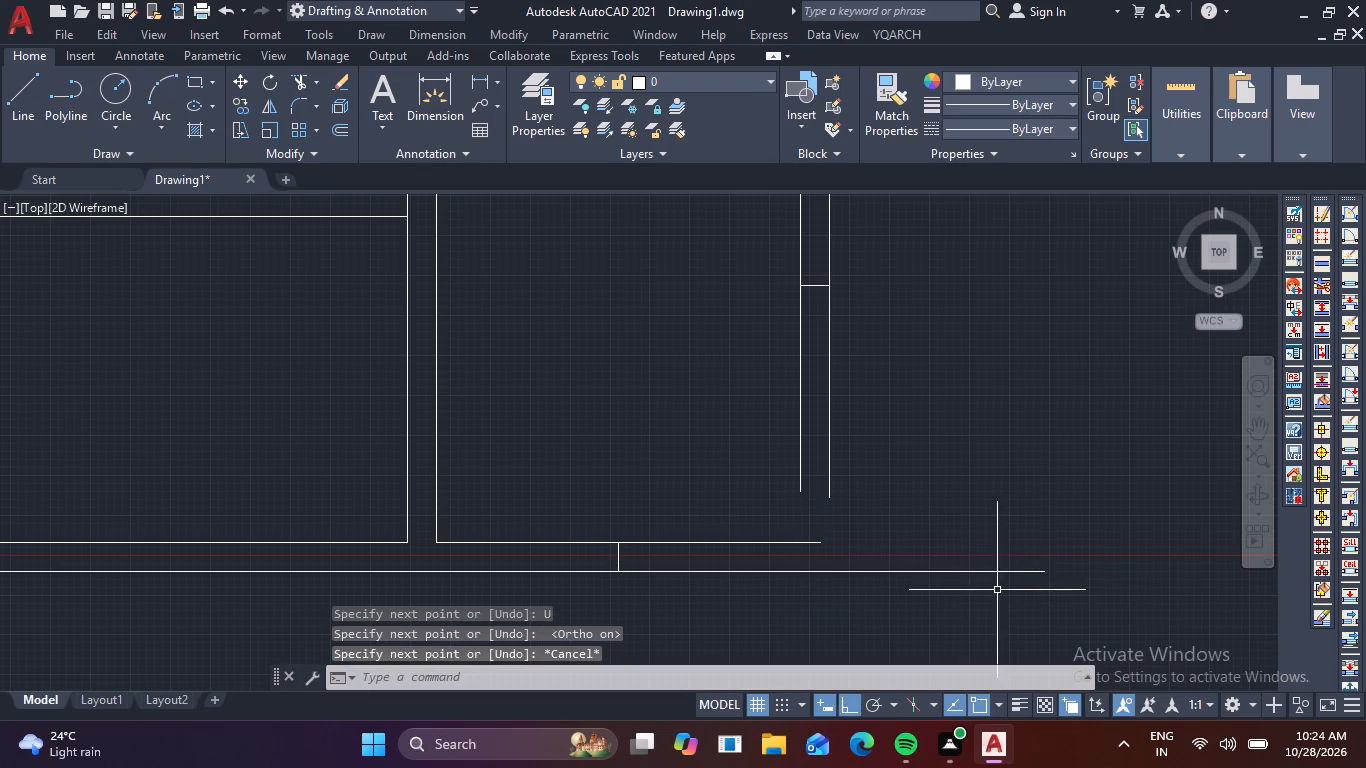
Fillet the outer face lines and the inner face lines at the lower-right corner into sharp corners with radius 0.
key("f")
key("space")
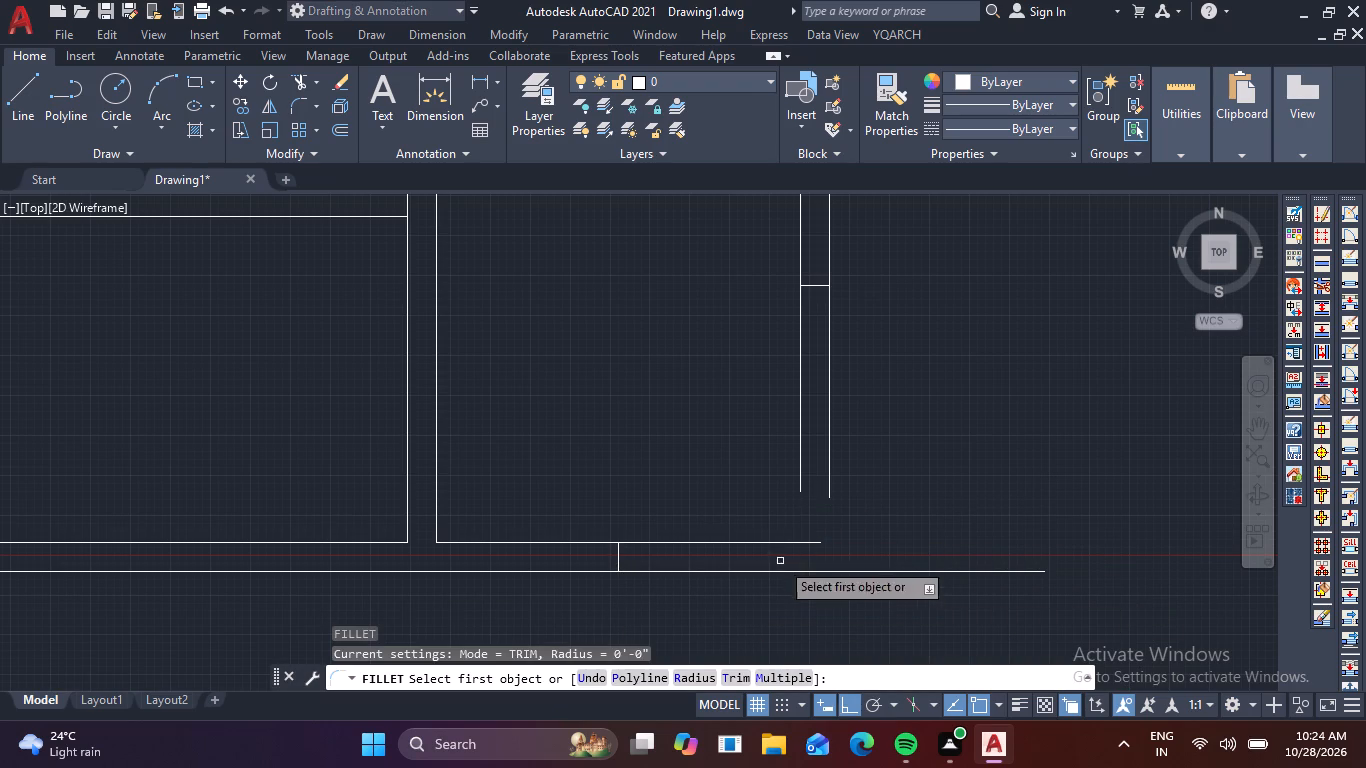
left_click(760, 572)
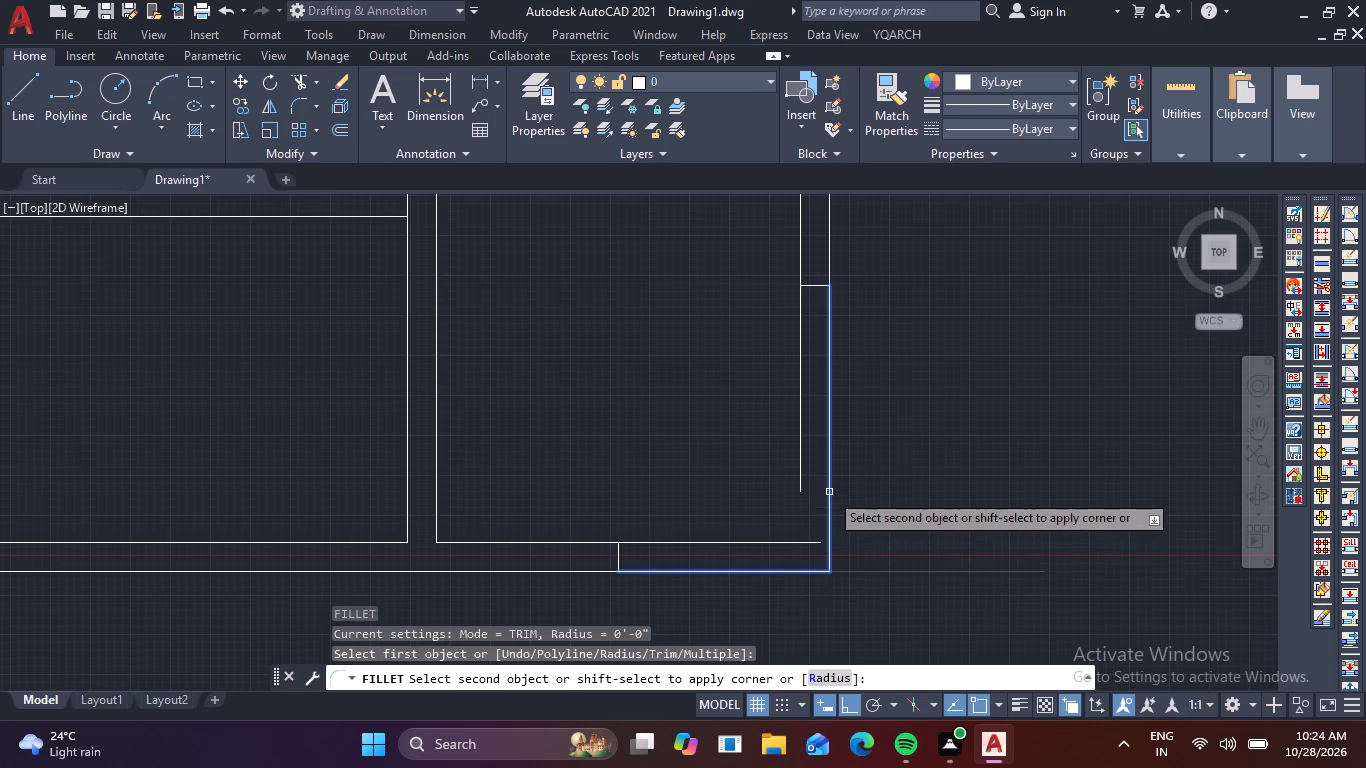
left_click(829, 492)
key("space")
left_click(738, 543)
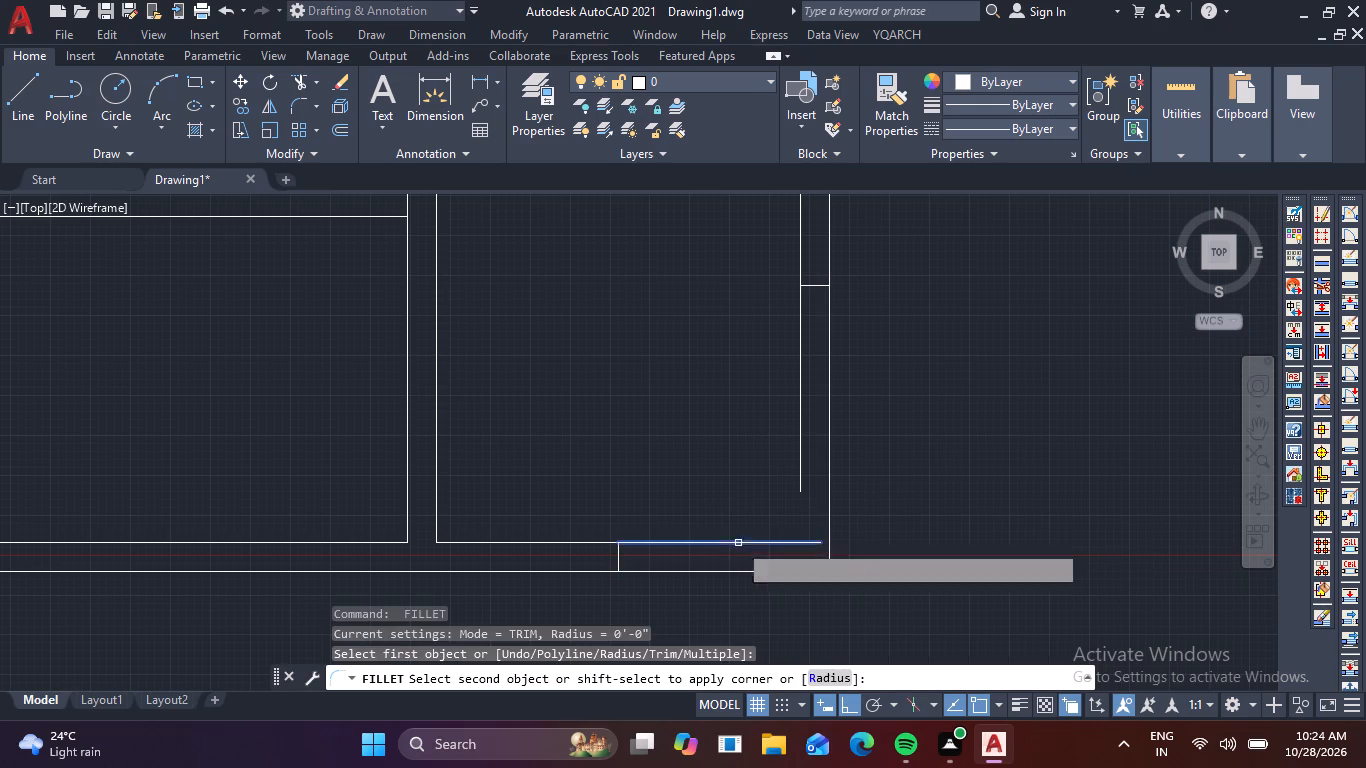
left_click(801, 482)
key("Escape")
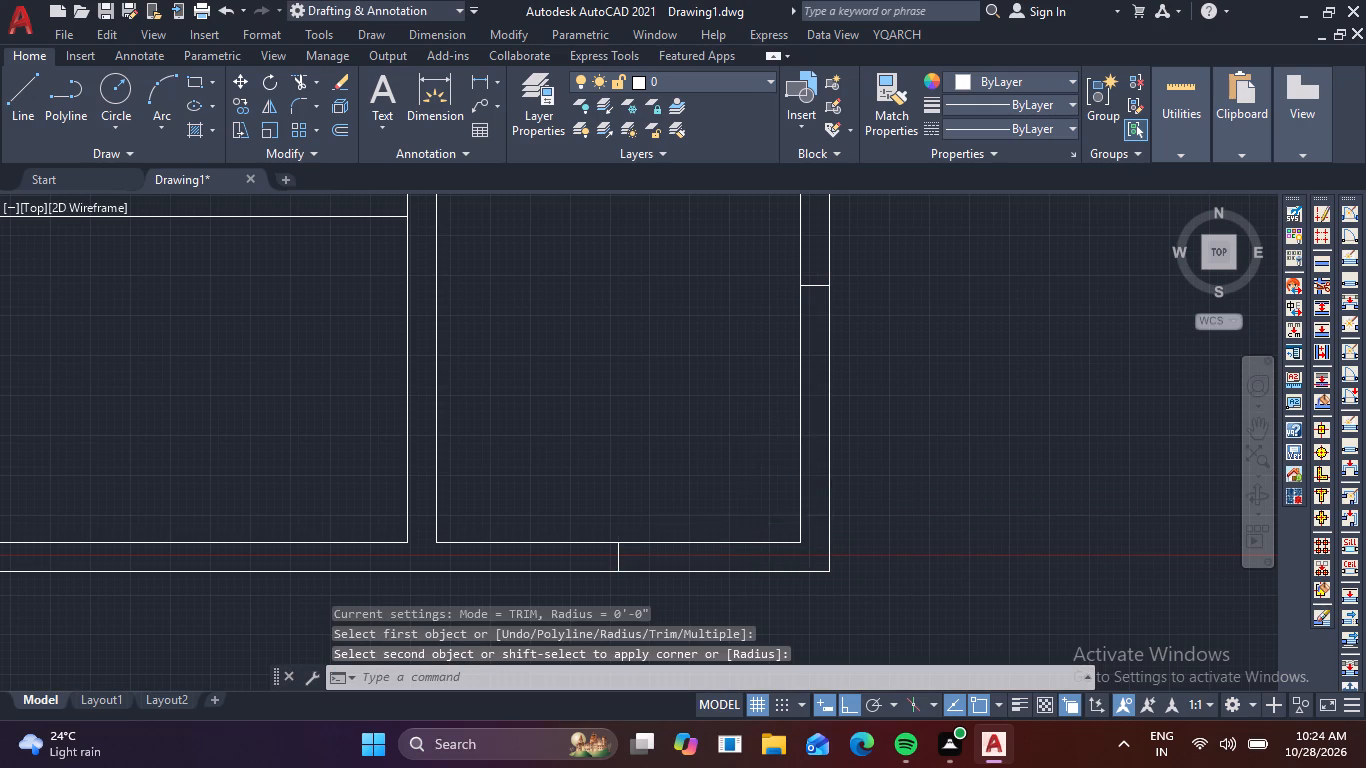
Offset the four face lines of the lower-right corner section 2" toward the inside of the wall.
scroll(717, 516, "down", 1)
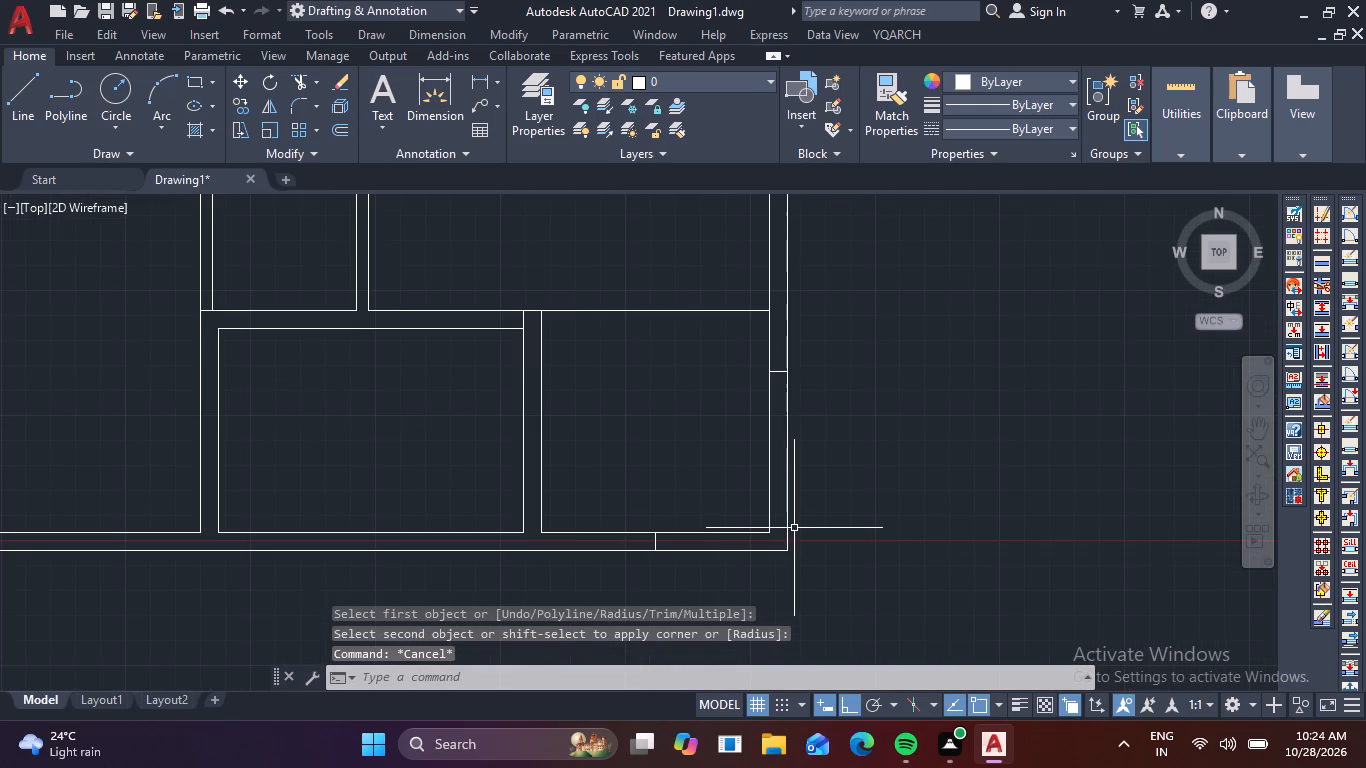
key("o")
key("space")
key("2")
key("space")
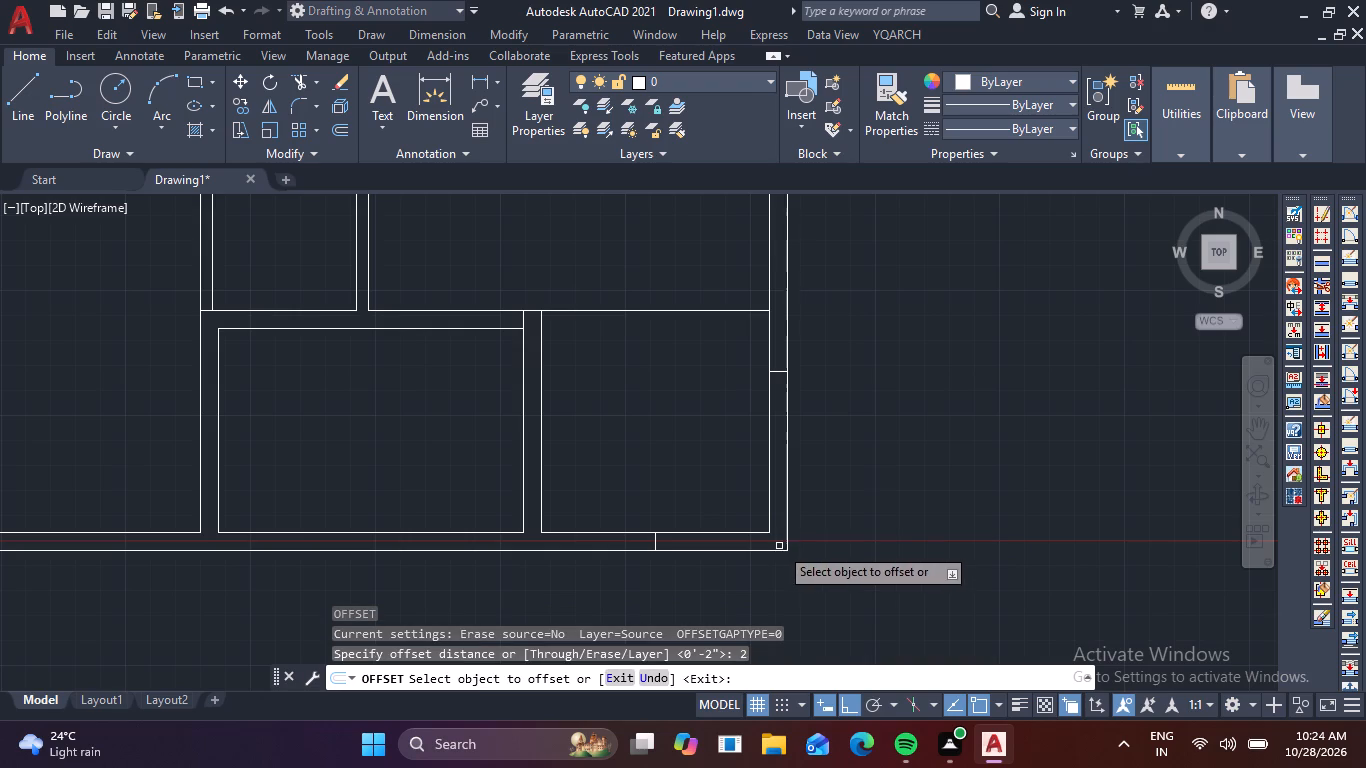
left_click(771, 549)
left_click(778, 530)
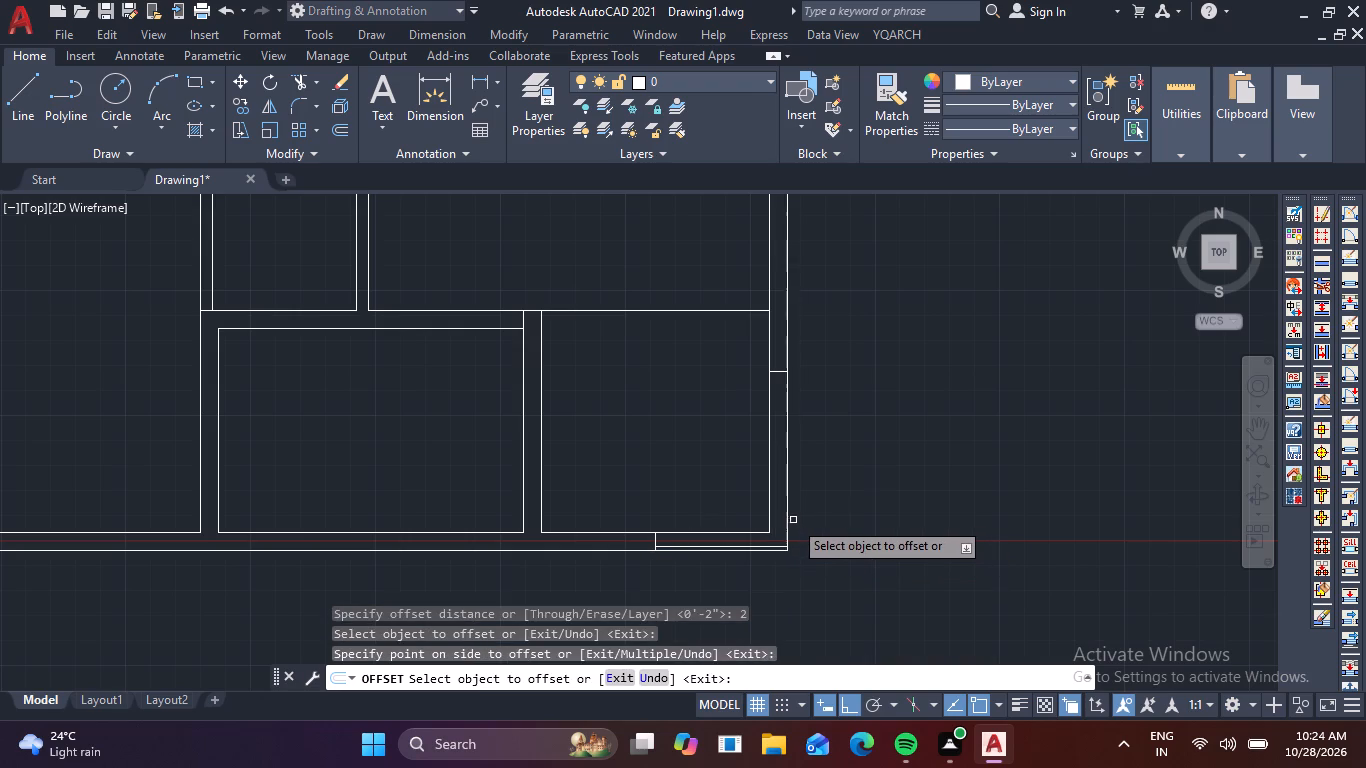
left_click(786, 515)
left_click(757, 519)
scroll(746, 530, "up", 1)
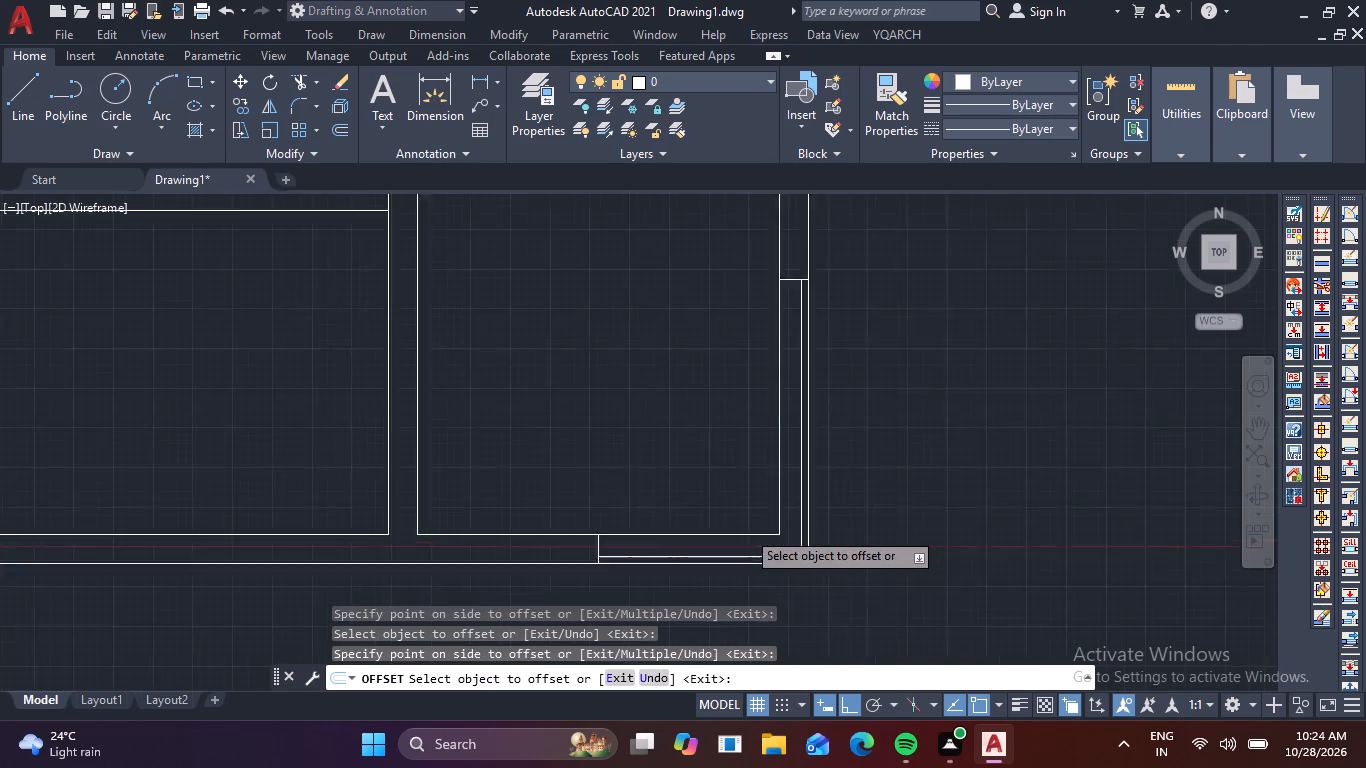
scroll(746, 530, "up", 1)
left_click(736, 539)
left_click(728, 568)
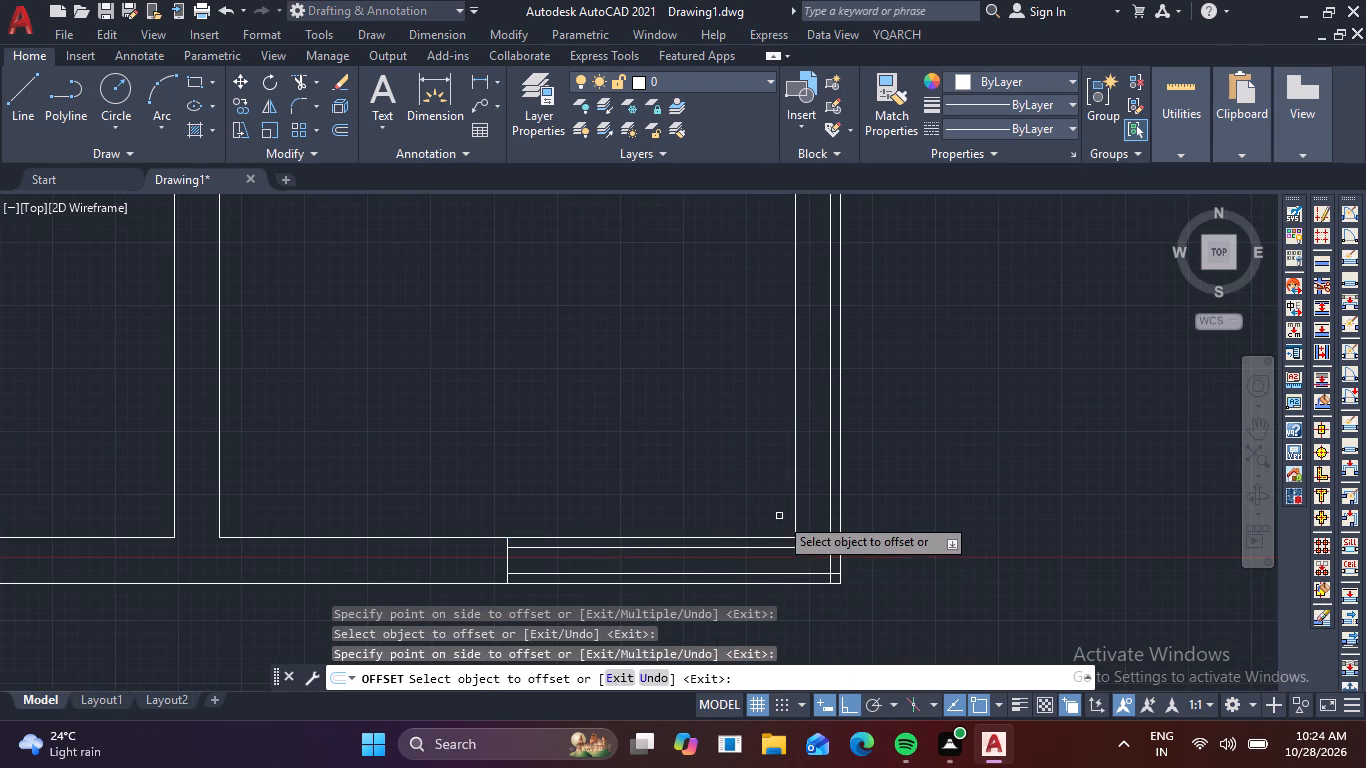
left_click(794, 507)
left_click(823, 510)
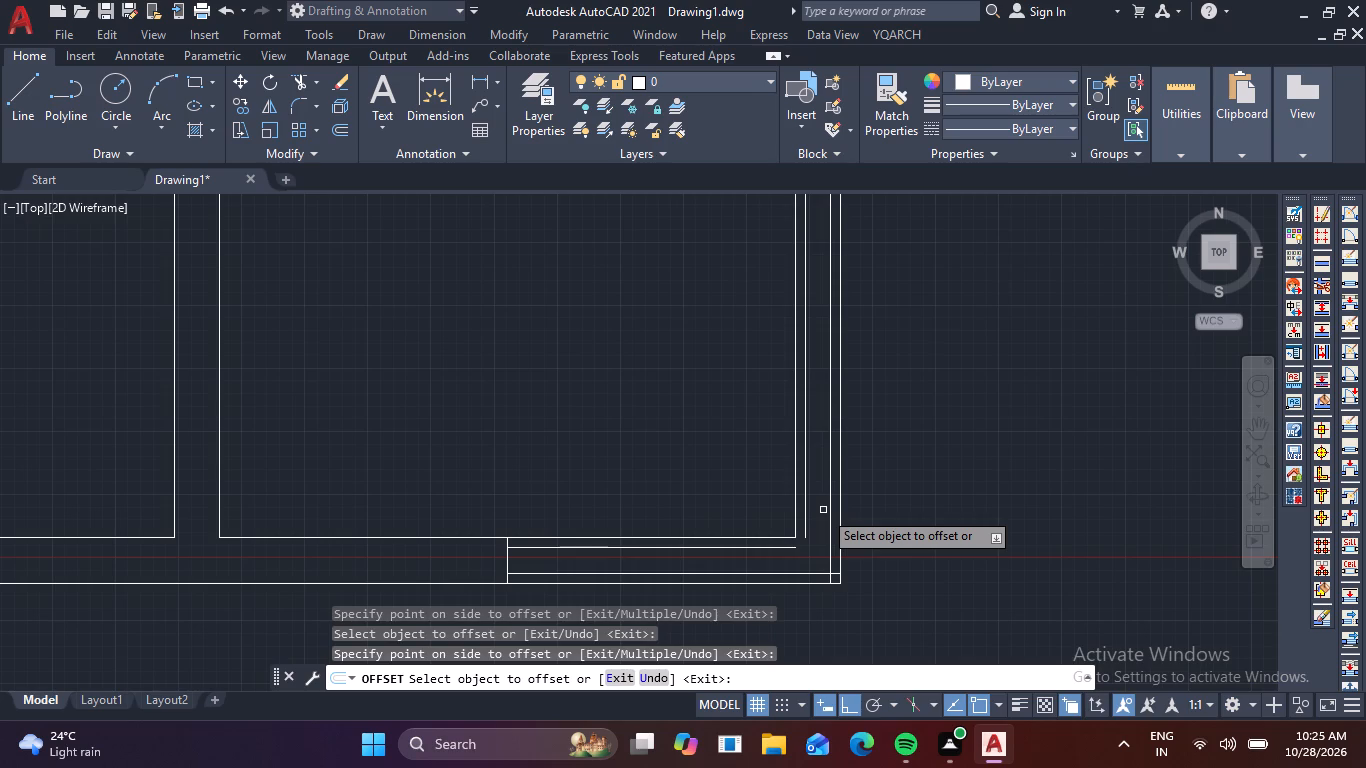
key("Escape")
Fillet the two pairs of offset lines at the lower-right corner into sharp corners with radius 0.
key("f")
key("space")
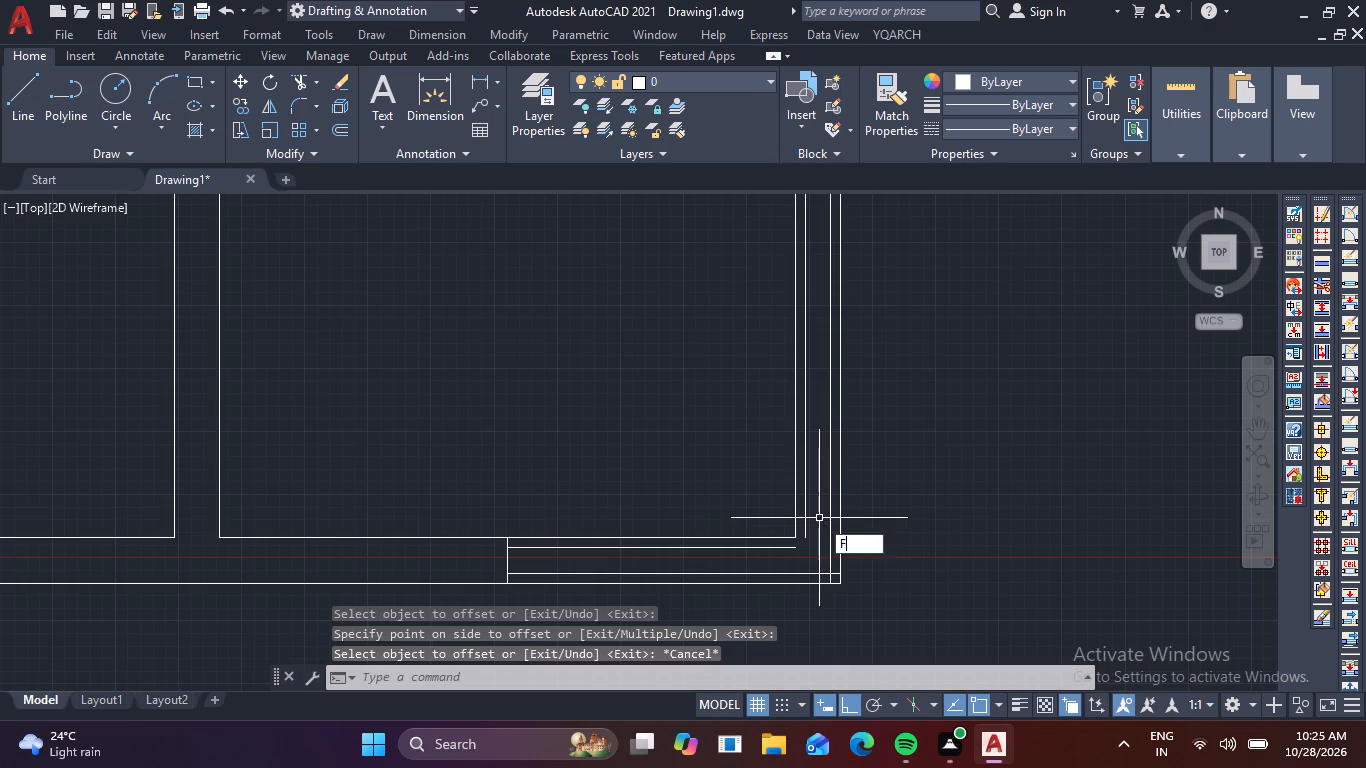
left_click(814, 572)
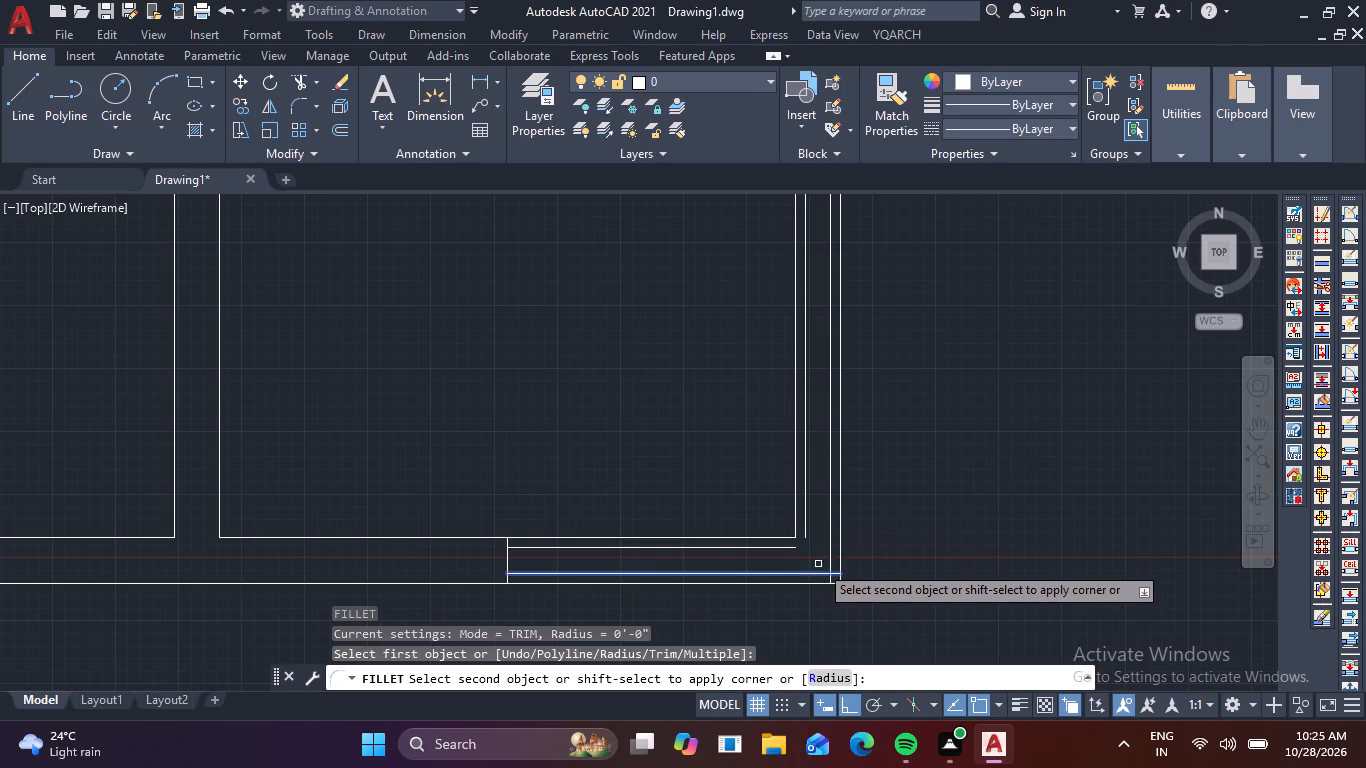
left_click(830, 553)
key("space")
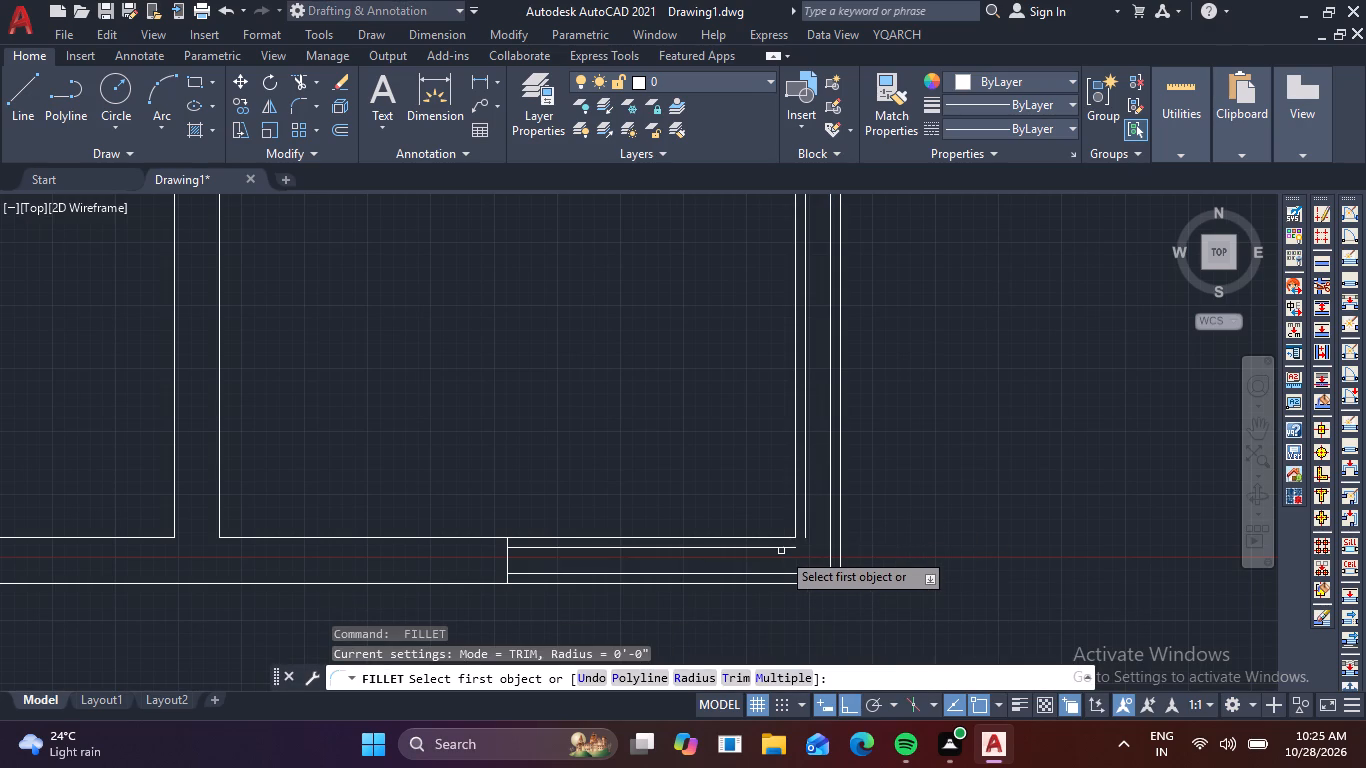
left_click(782, 548)
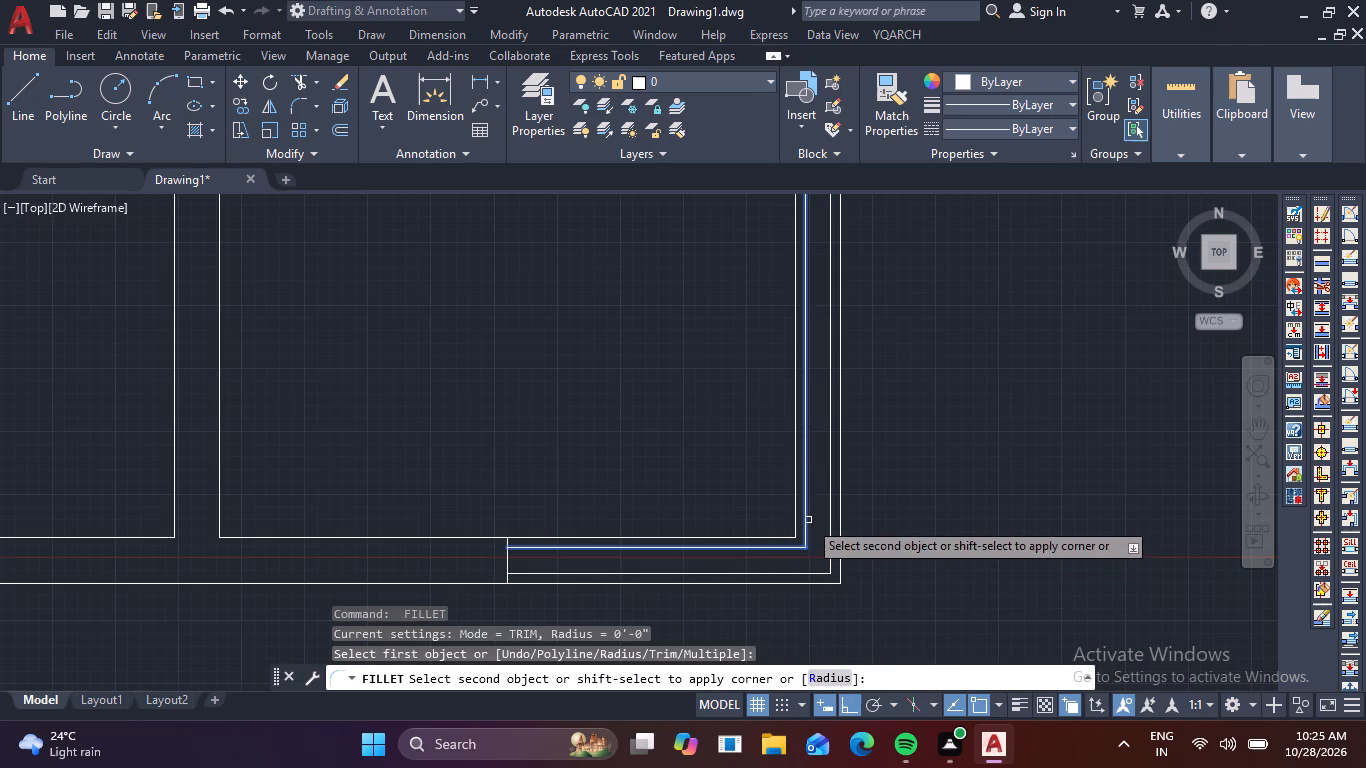
left_click(808, 520)
key("Escape")
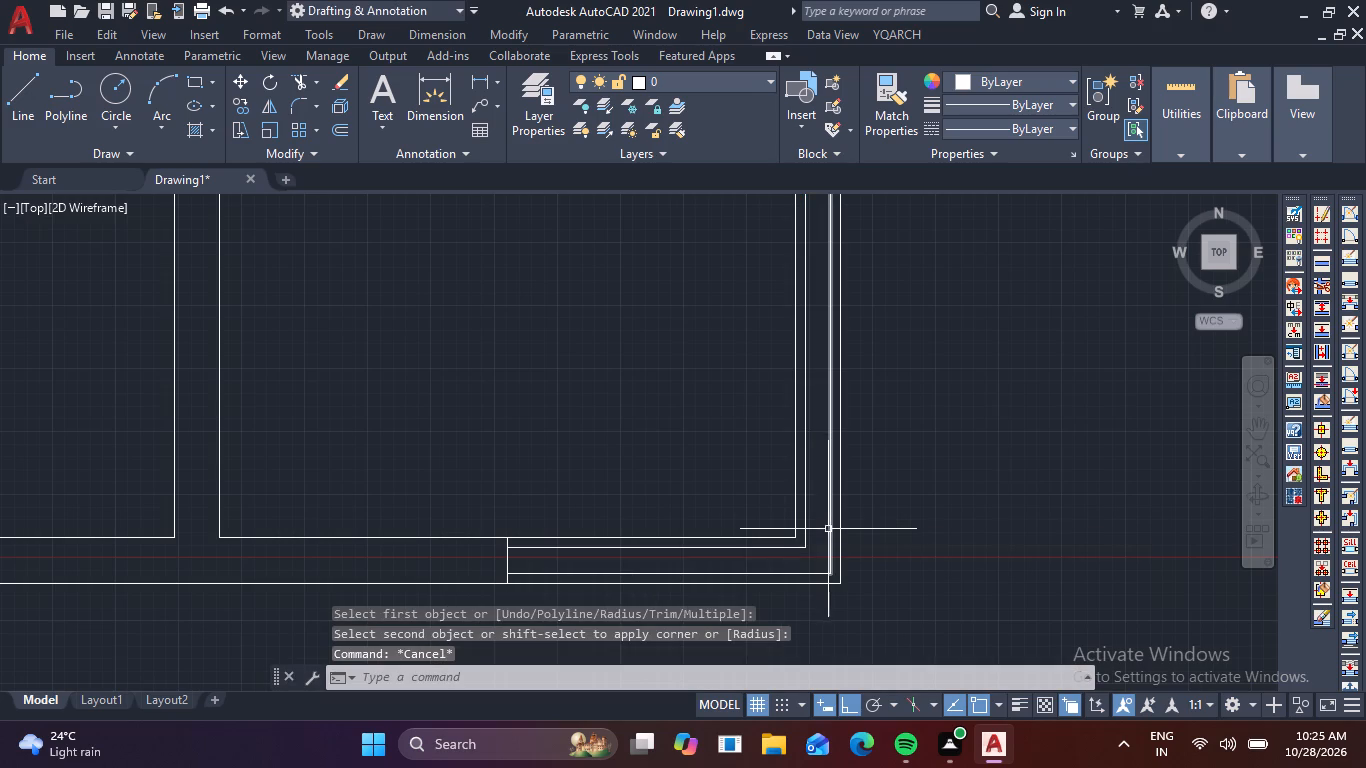
Change the face and offset lines of the lower-right corner section to blue.
scroll(825, 525, "down", 1)
left_click(878, 581)
left_click(779, 496)
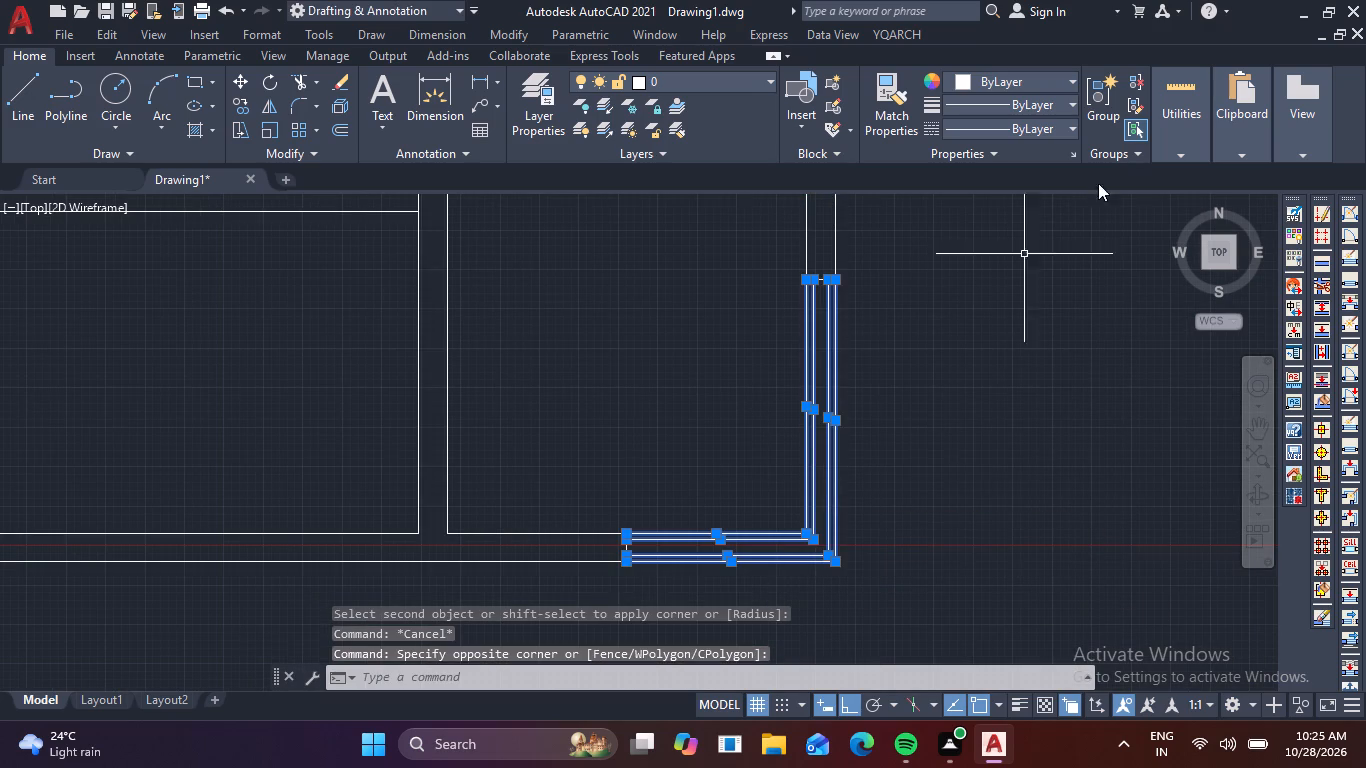
left_click(1068, 81)
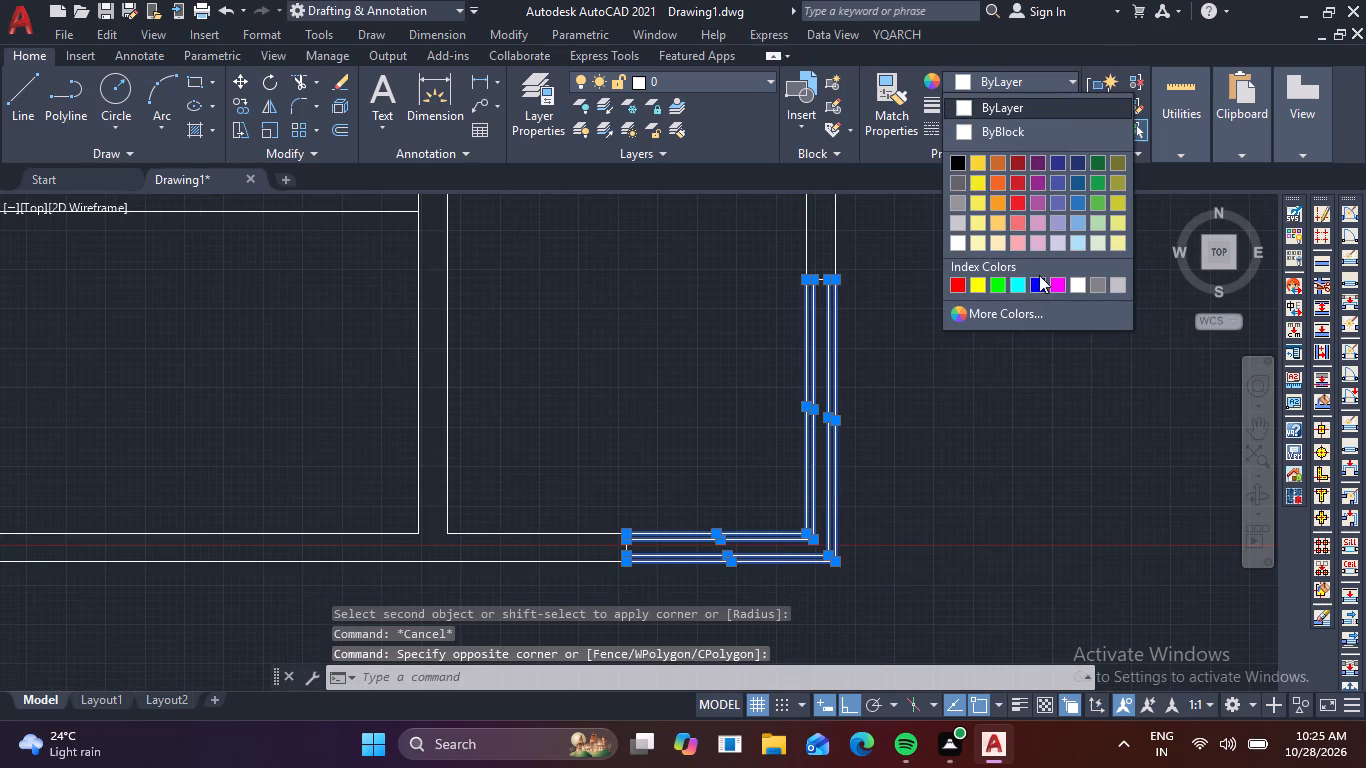
left_click(1037, 286)
key("Escape")
Draw a short line across the left exterior wall of the lower-left room, between its inner and outer faces.
scroll(953, 371, "down", 2)
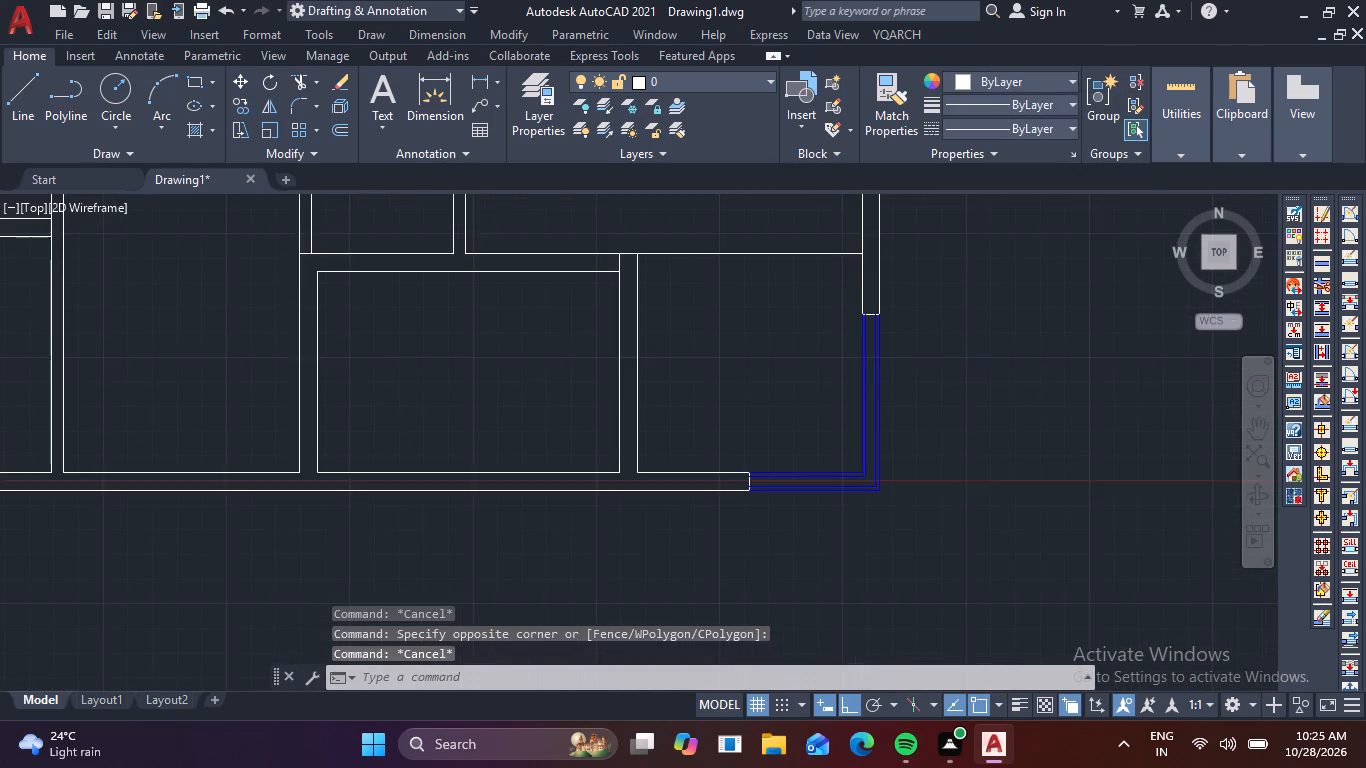
middle_click_drag(964, 364, 909, 474)
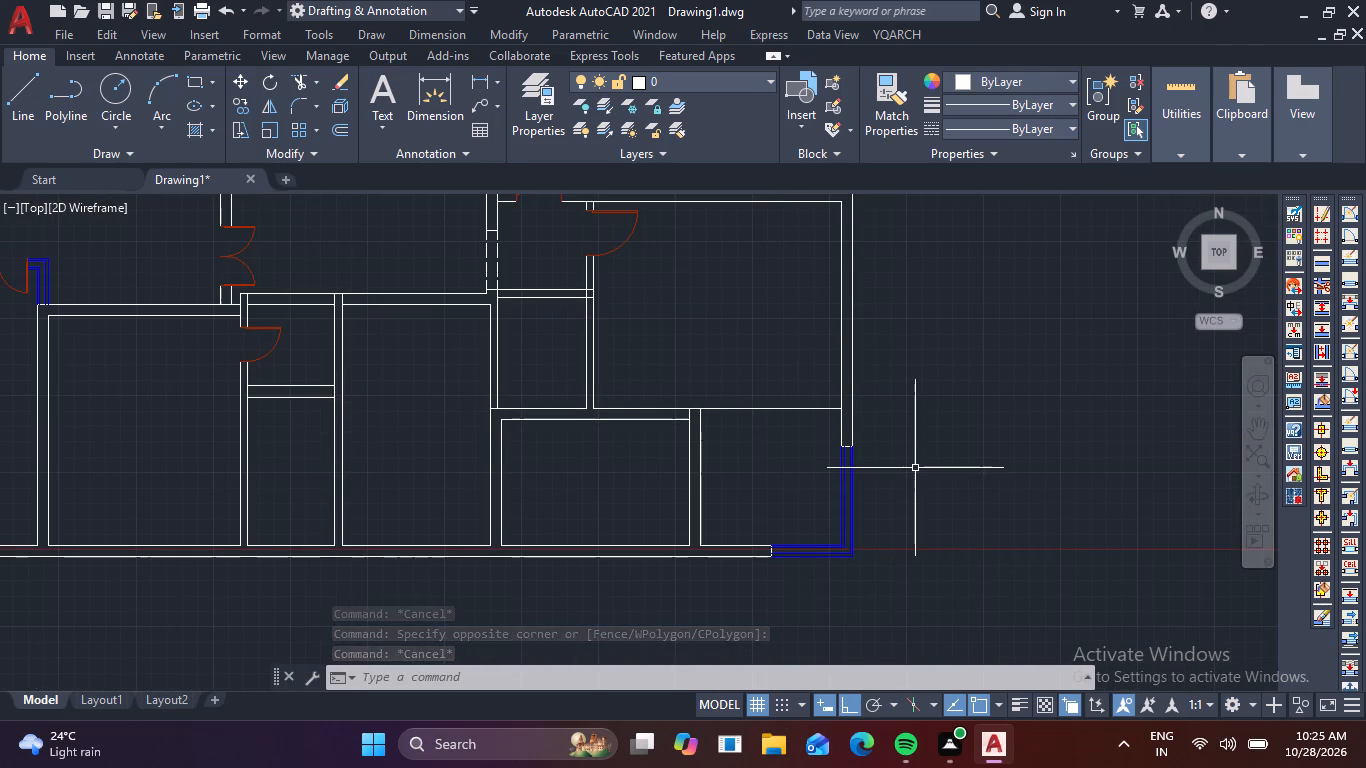
scroll(923, 462, "down", 1)
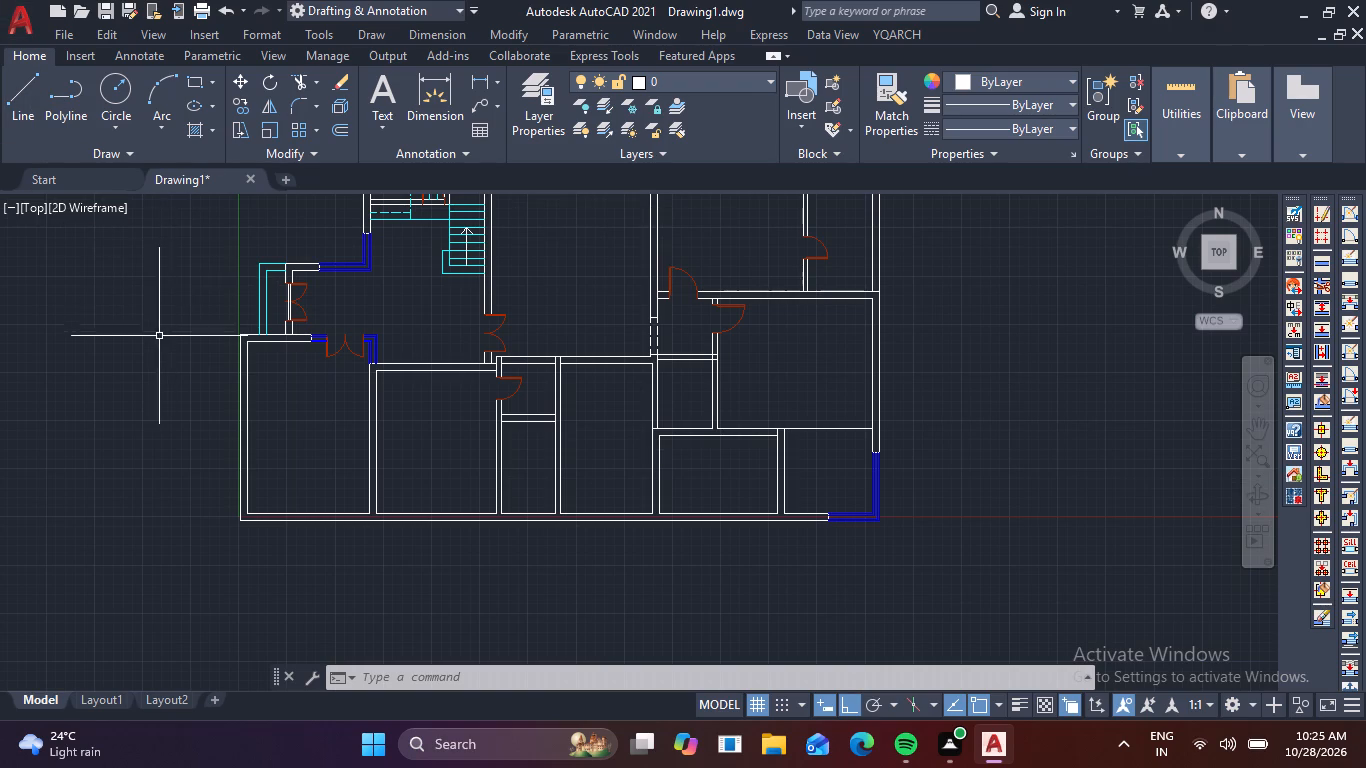
scroll(249, 358, "up", 2)
middle_click_drag(309, 370, 399, 270)
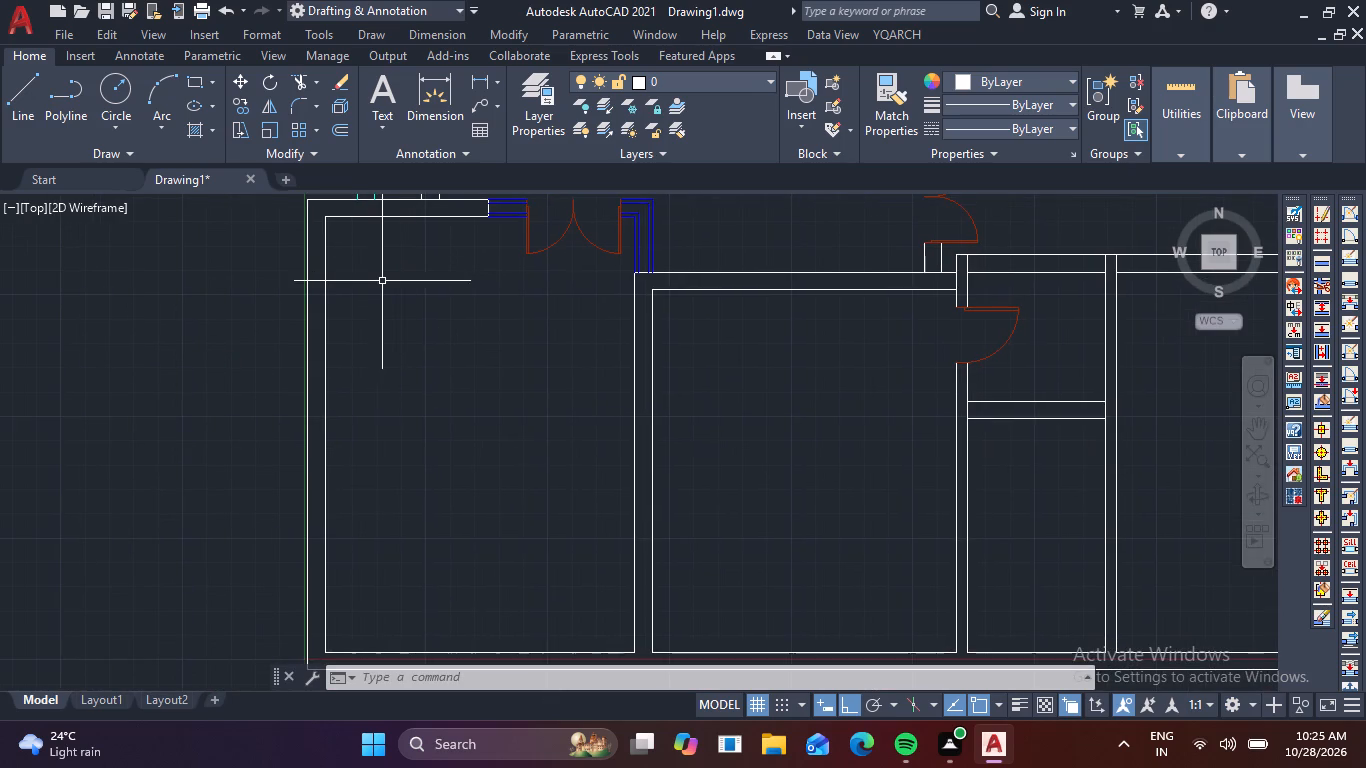
key("l")
key("space")
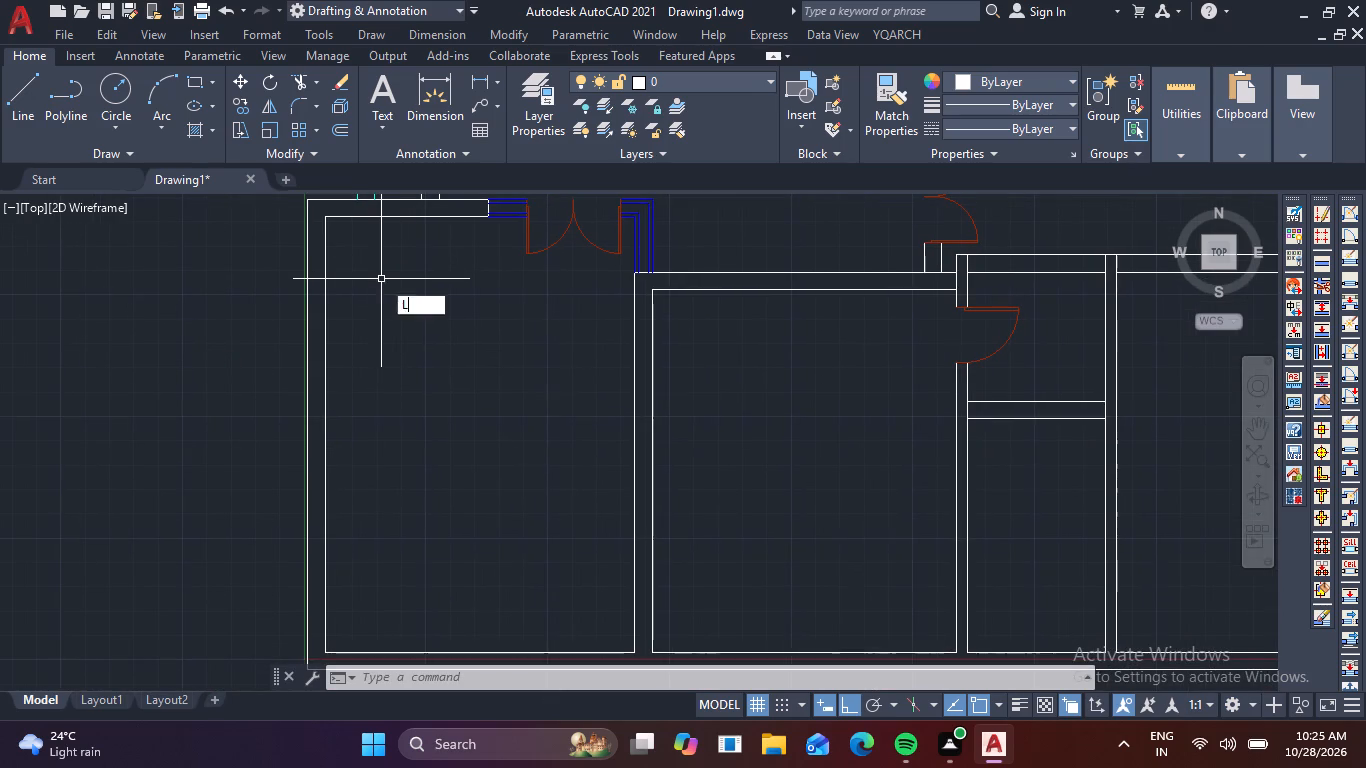
left_click(320, 352)
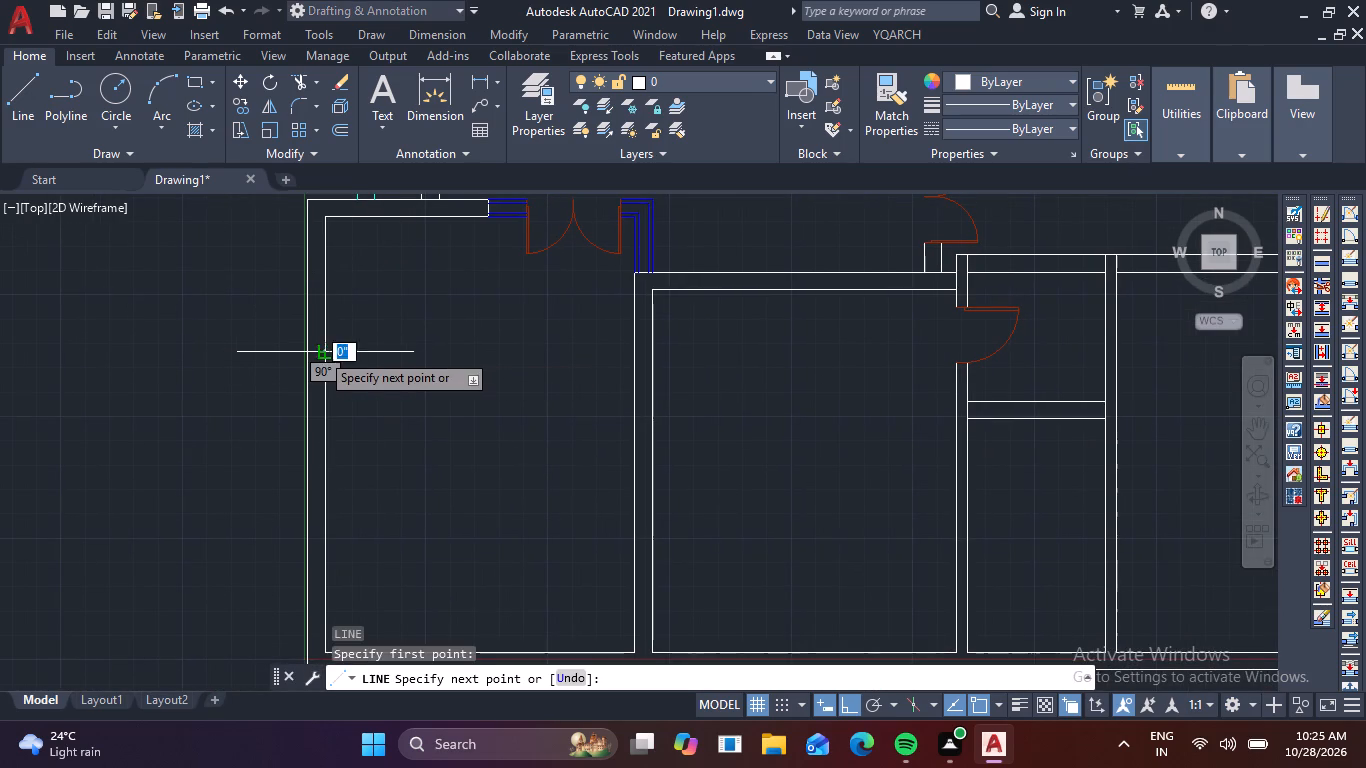
left_click(301, 351)
key("space")
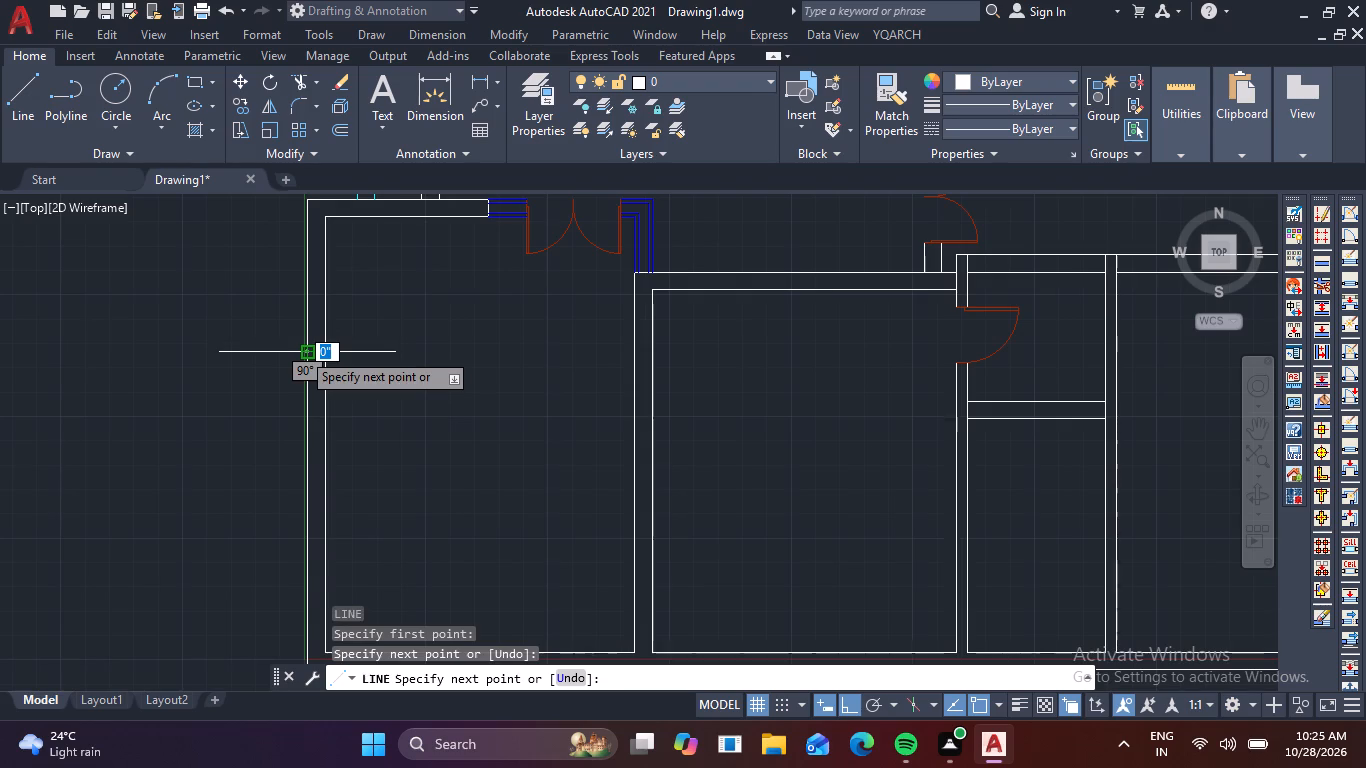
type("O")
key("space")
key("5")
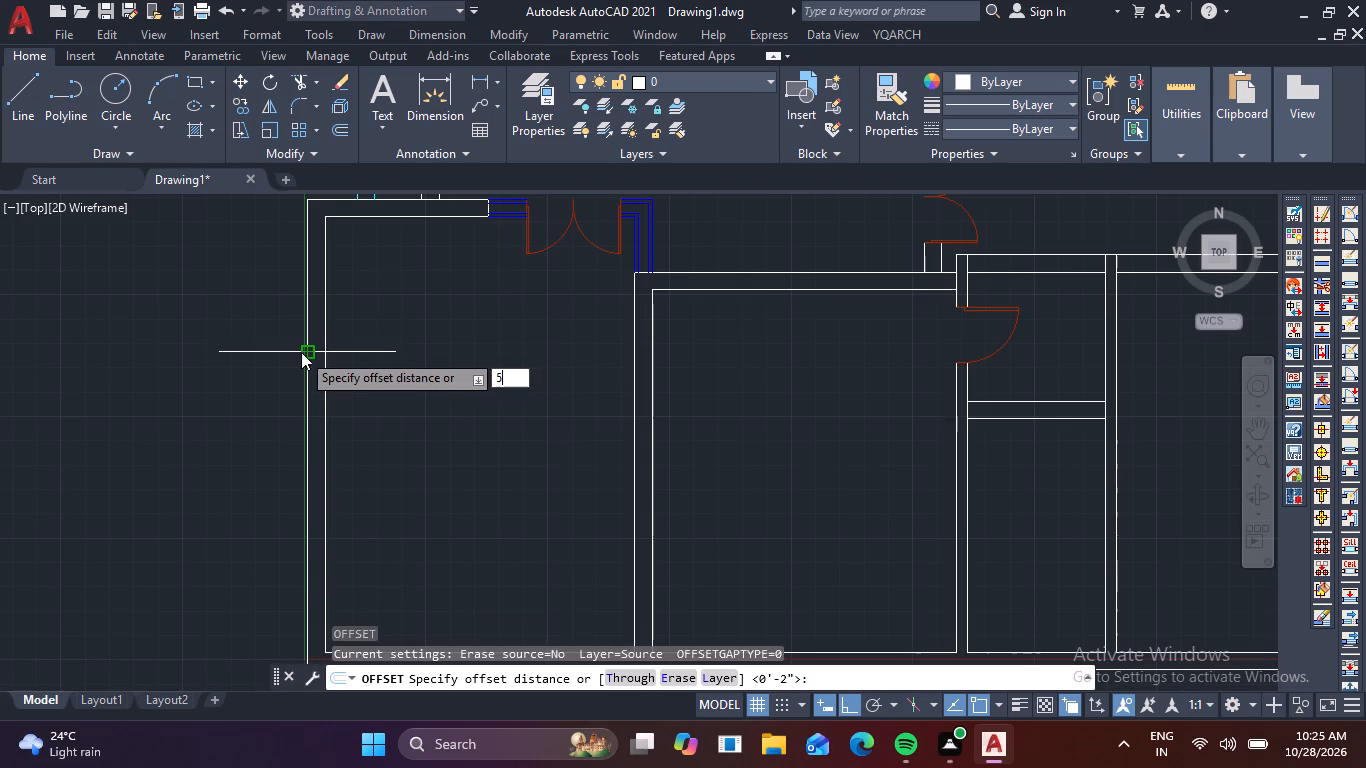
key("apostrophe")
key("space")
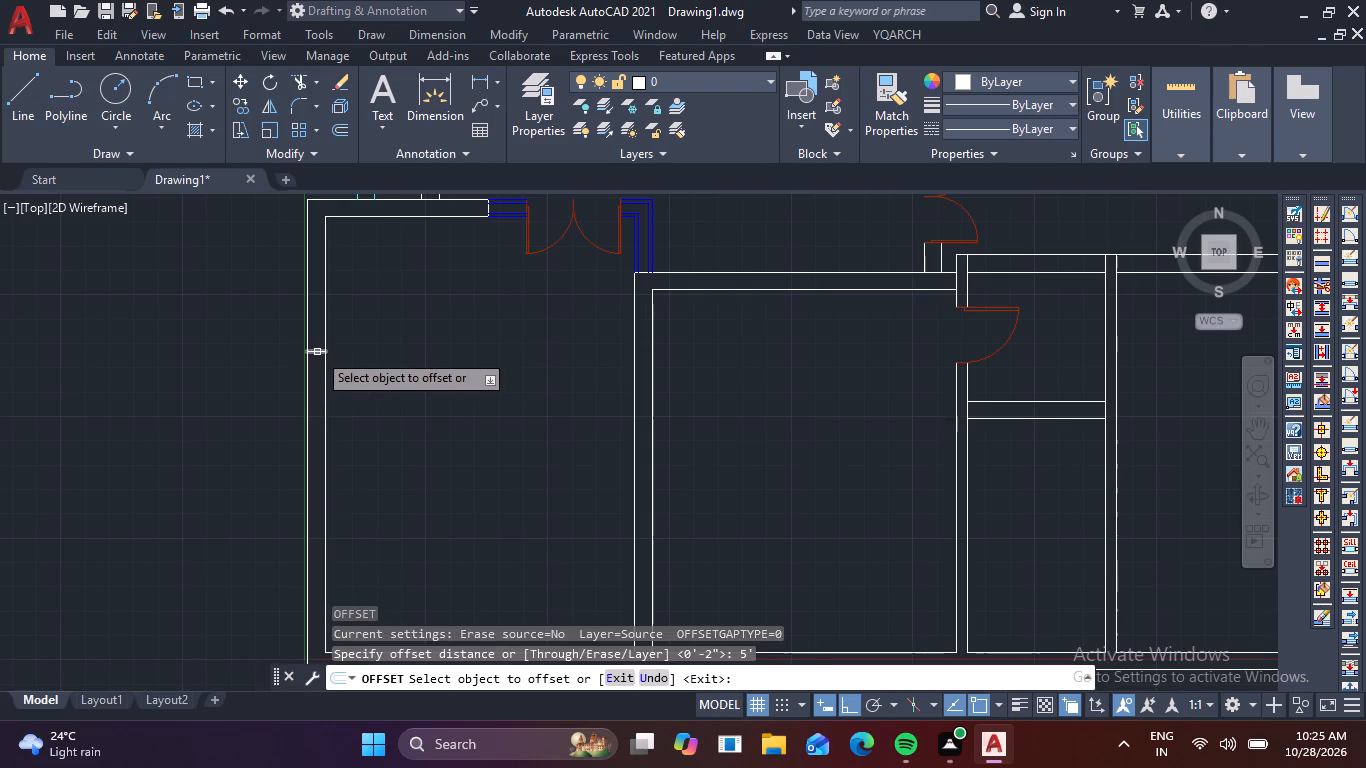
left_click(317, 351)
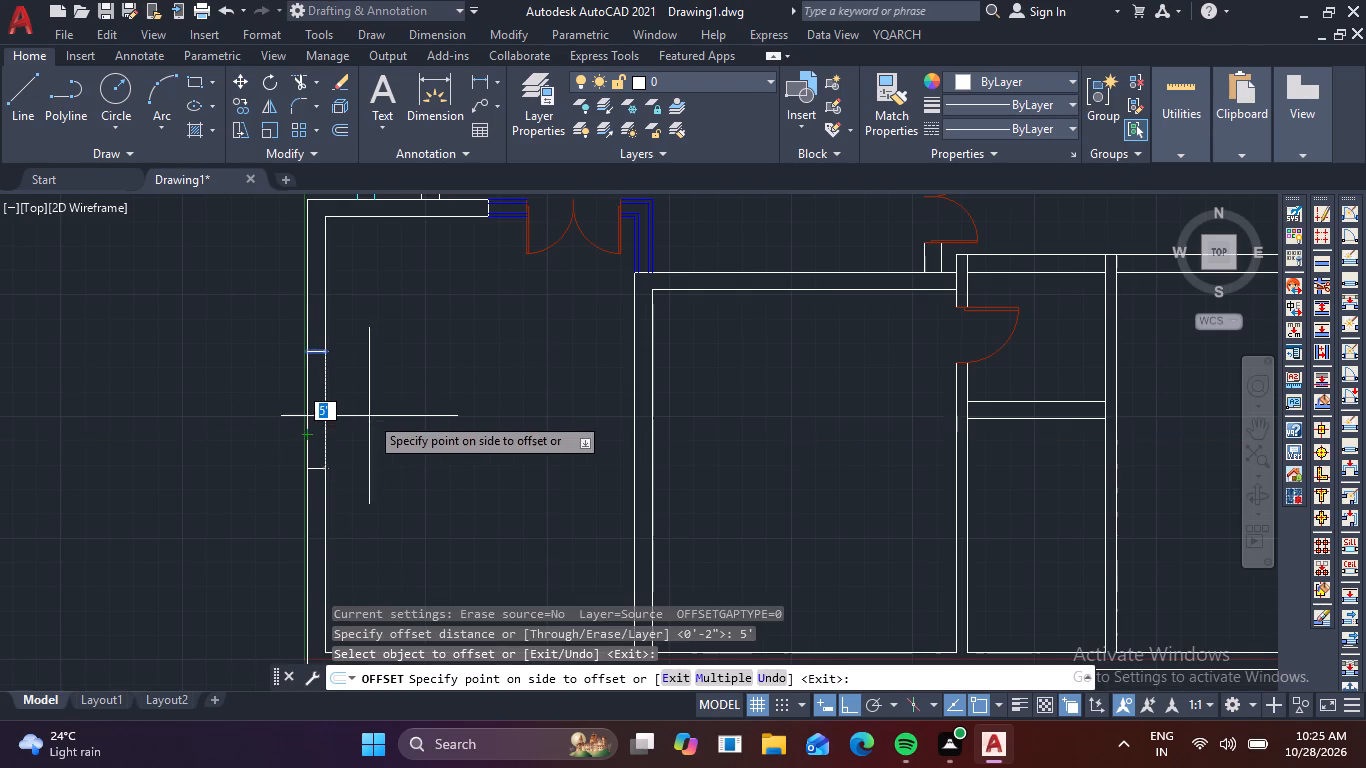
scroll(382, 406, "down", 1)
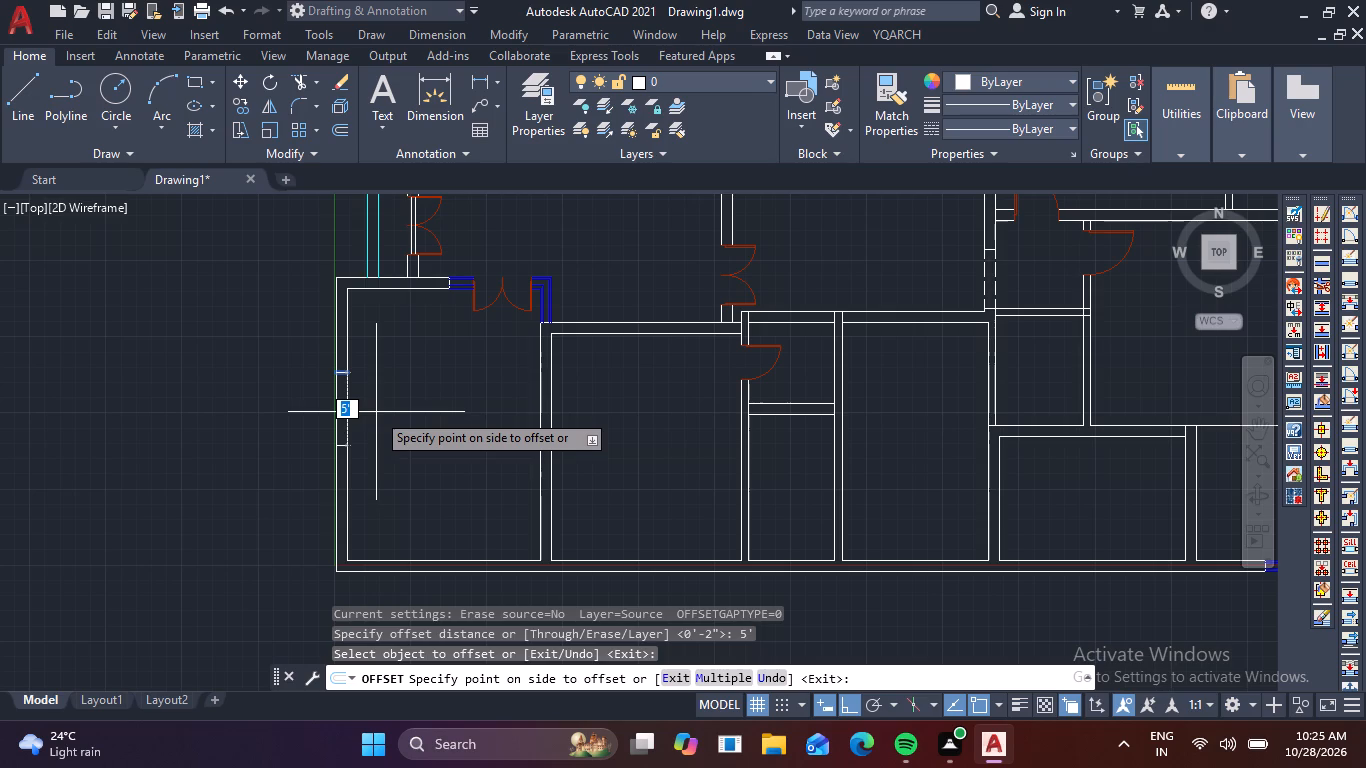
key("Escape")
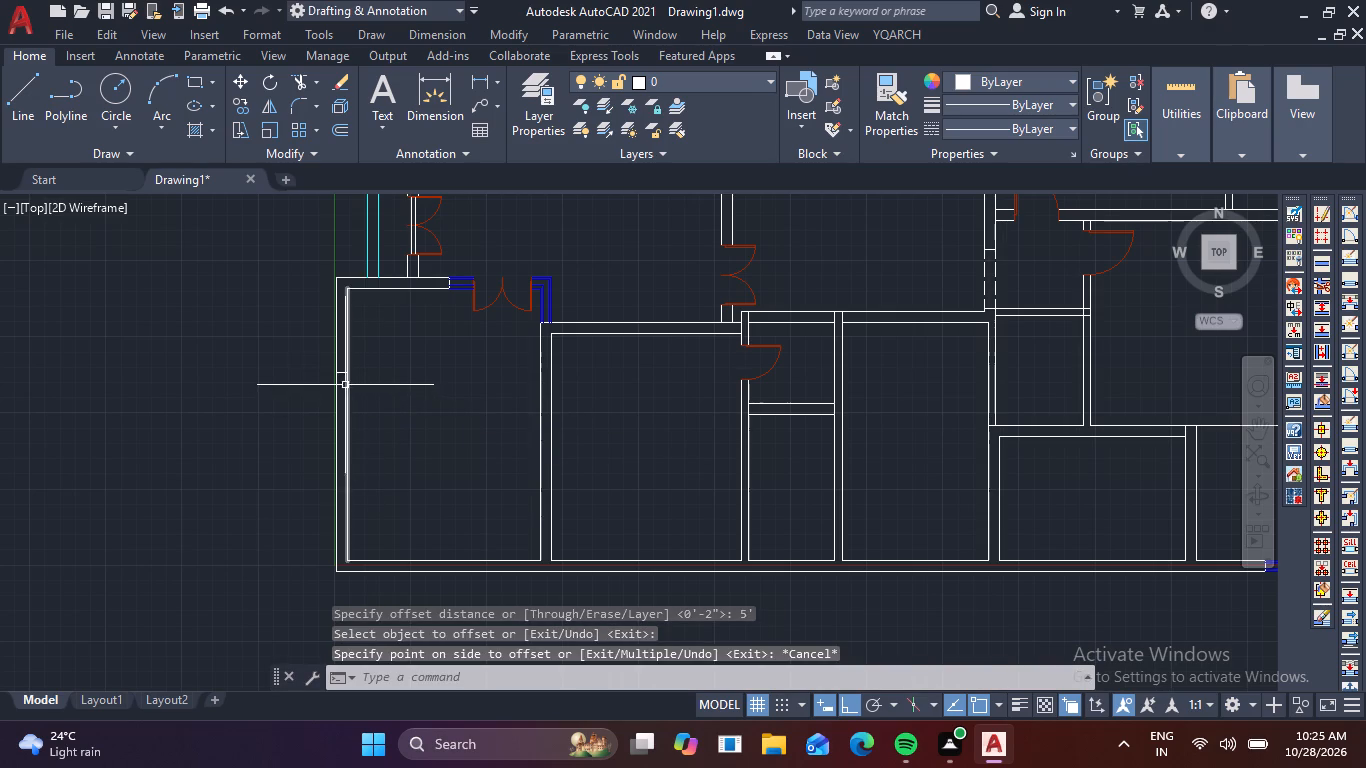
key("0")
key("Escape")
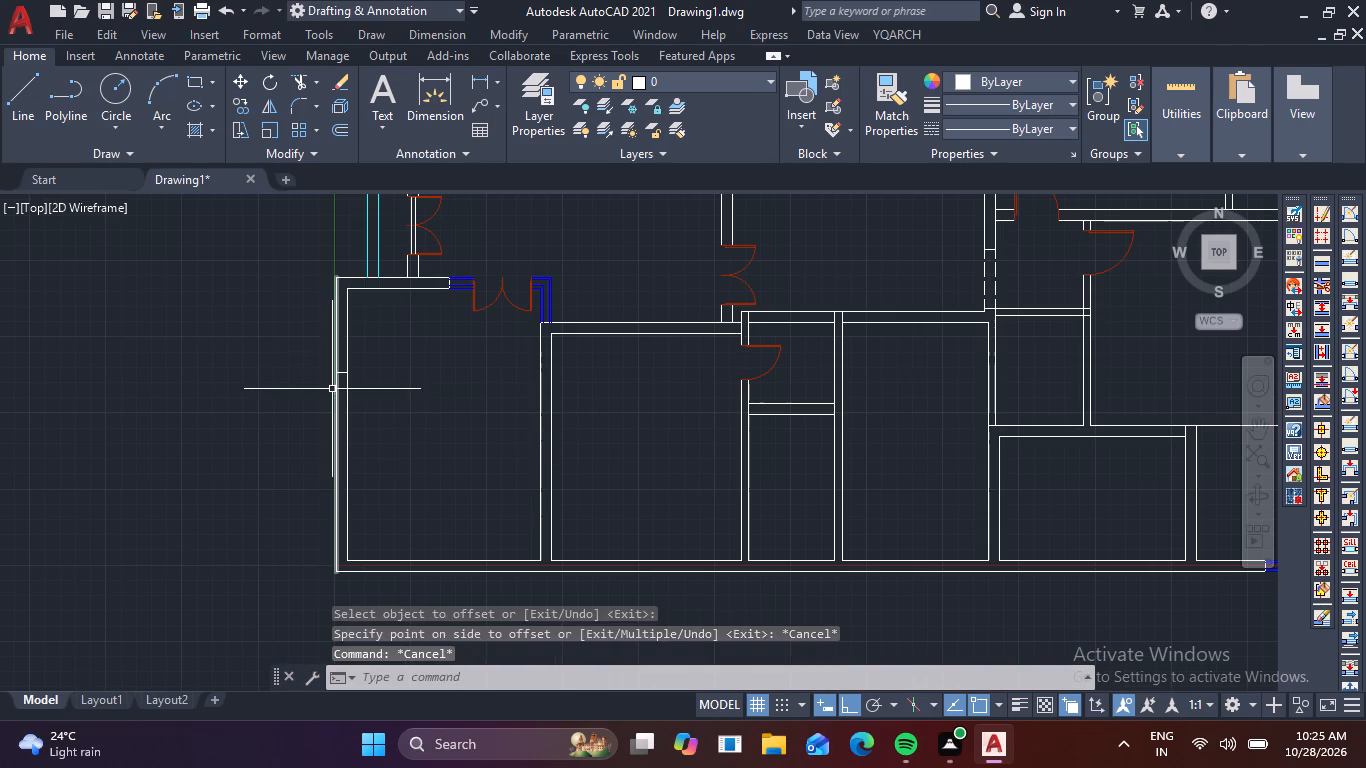
Offset the left wall's cross line 8' downward along the wall.
key("space")
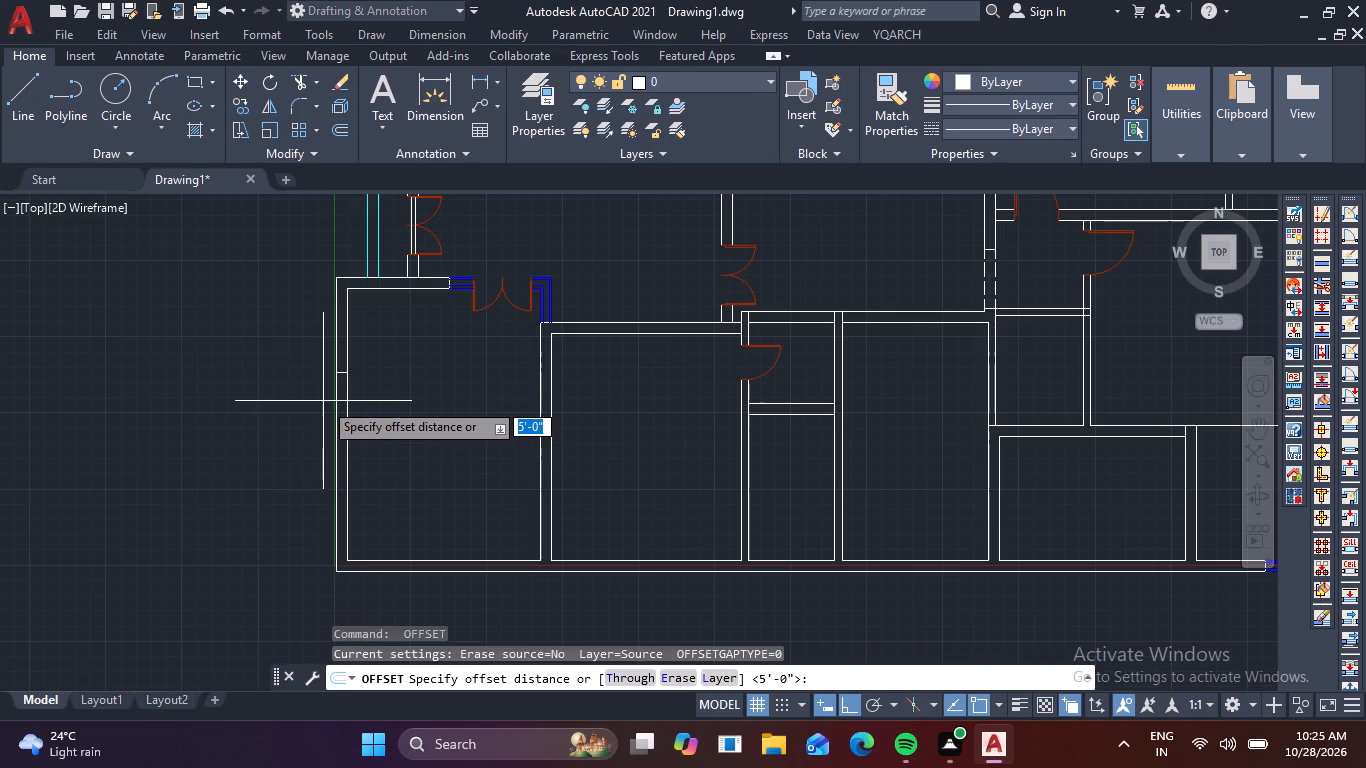
key("8")
key("apostrophe")
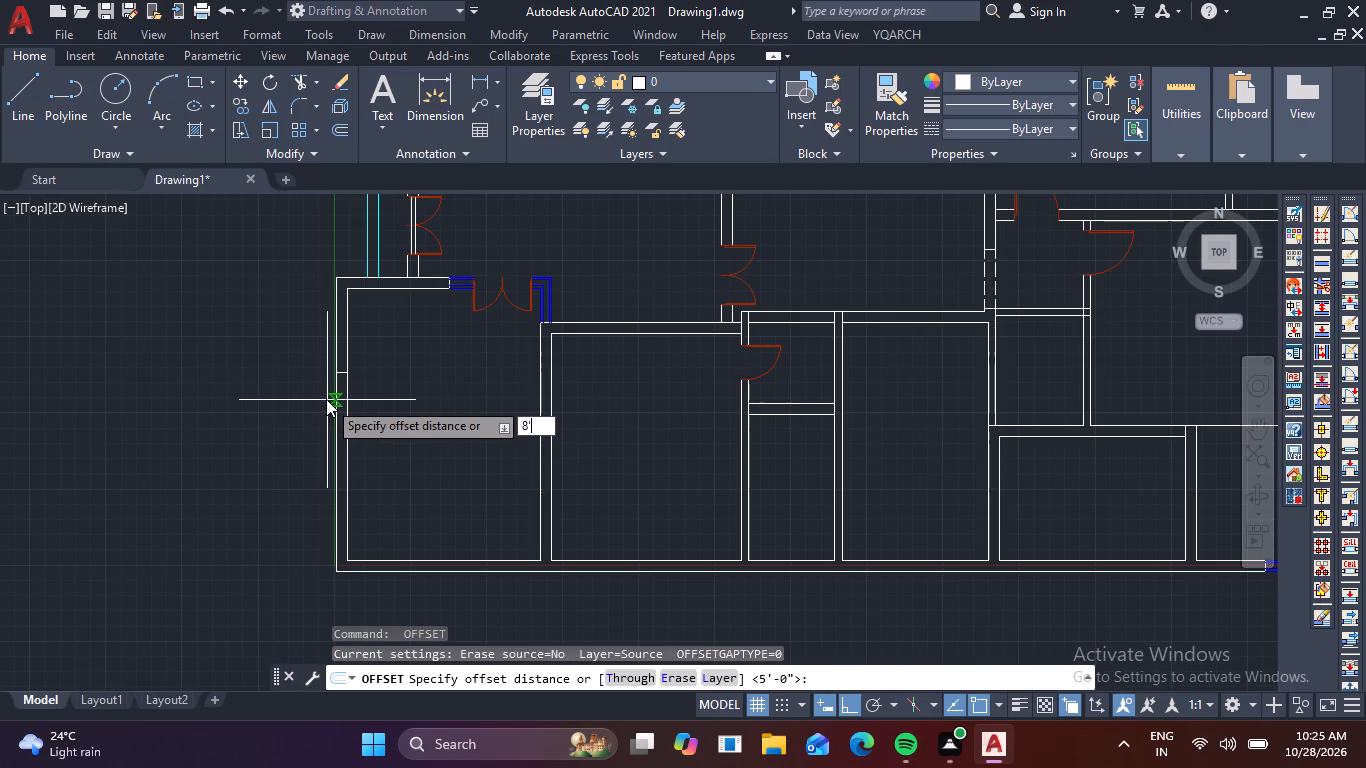
key("space")
left_click(346, 373)
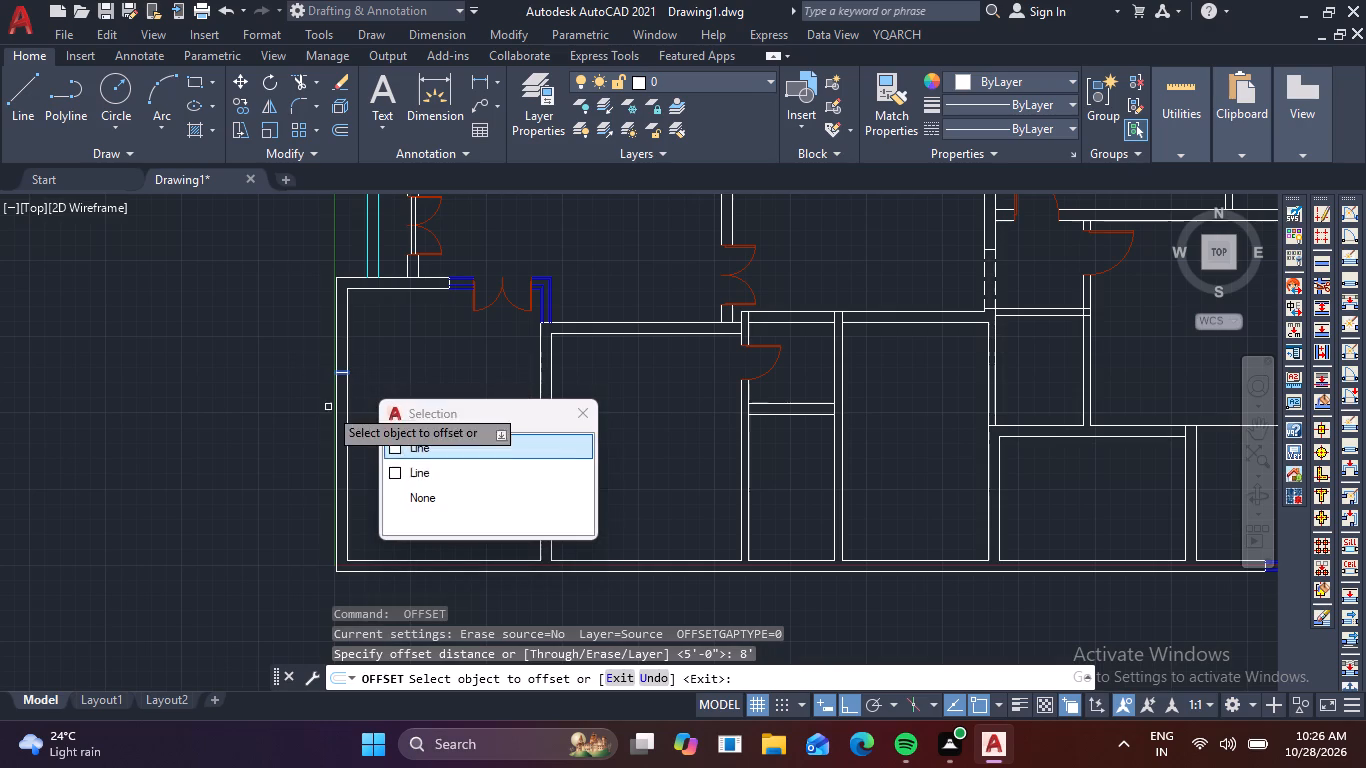
left_click(391, 445)
left_click(357, 489)
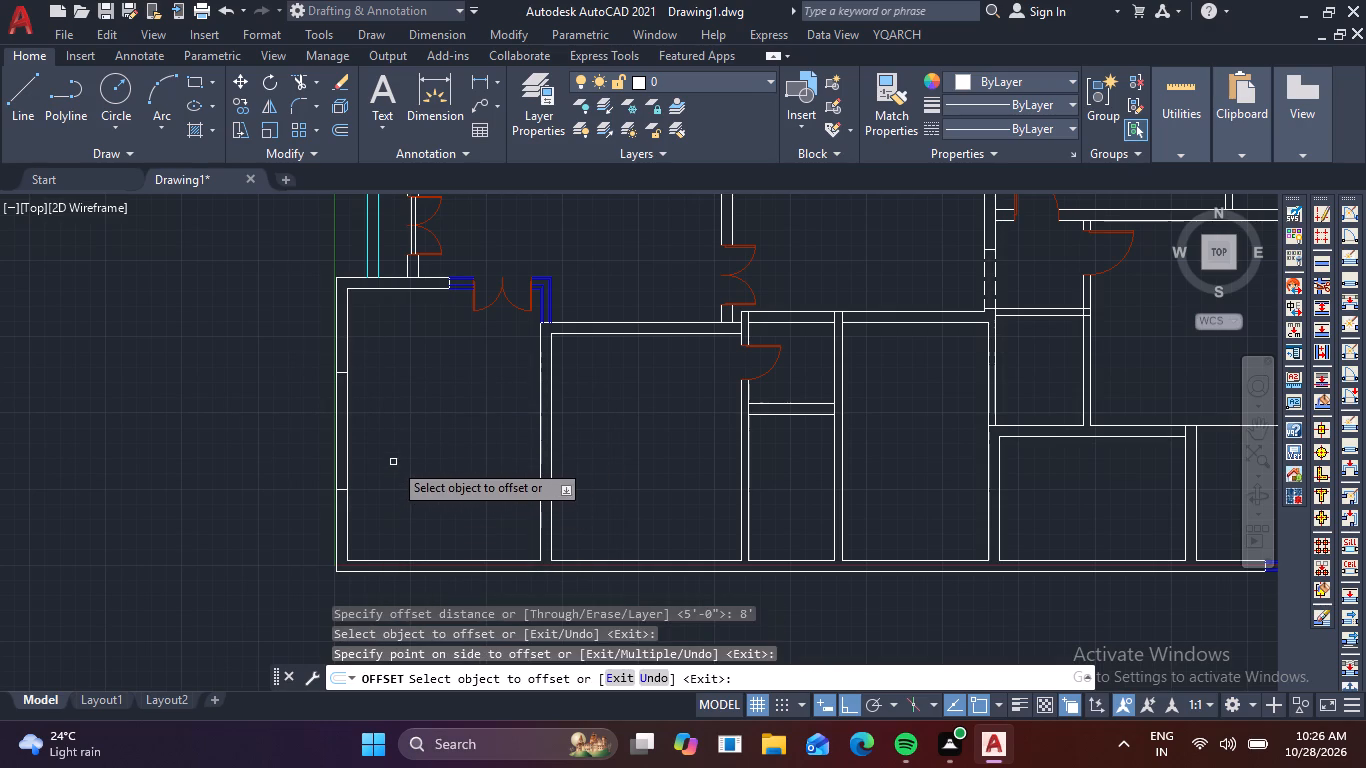
key("Escape")
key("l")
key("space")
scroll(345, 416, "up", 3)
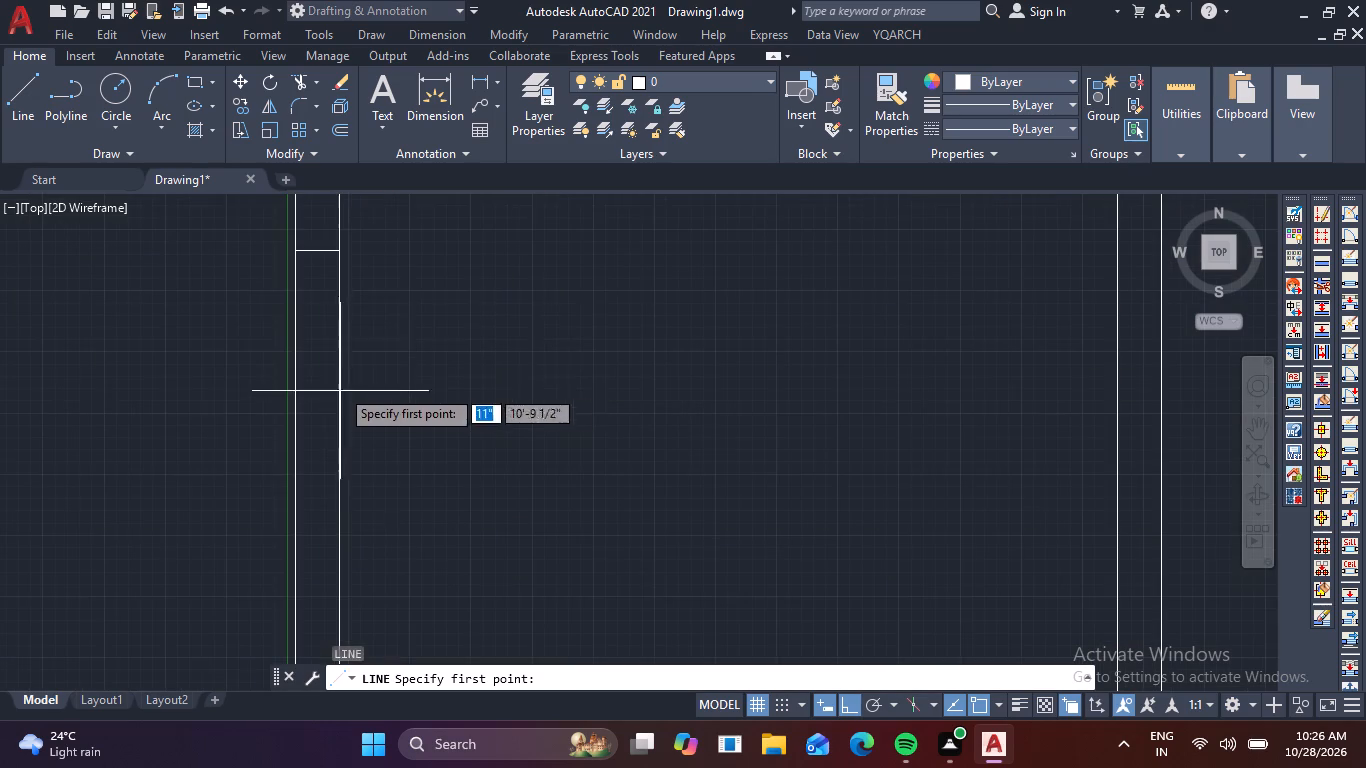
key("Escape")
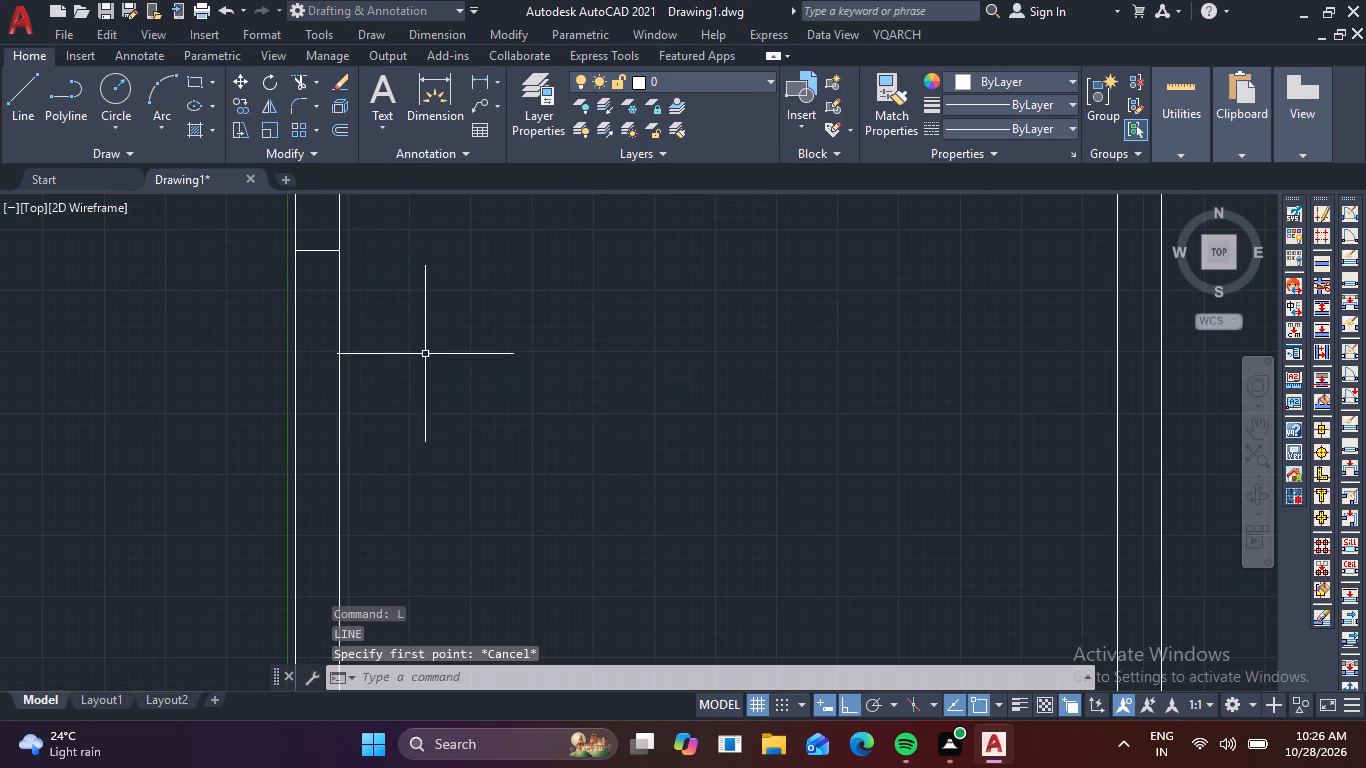
Trim both faces of the lower-left room's left exterior wall between the two cross lines.
key("t")
type("R")
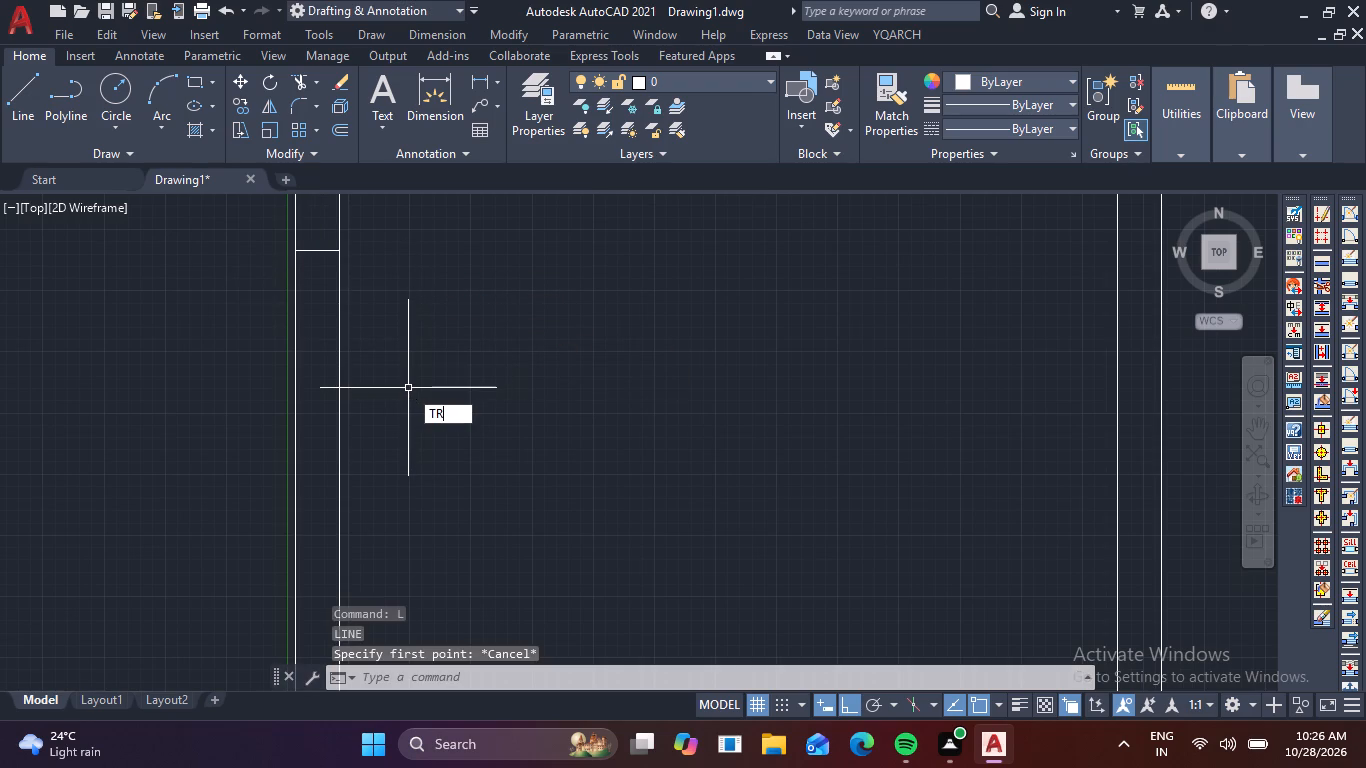
key("space")
scroll(410, 386, "down", 2)
left_click(403, 418)
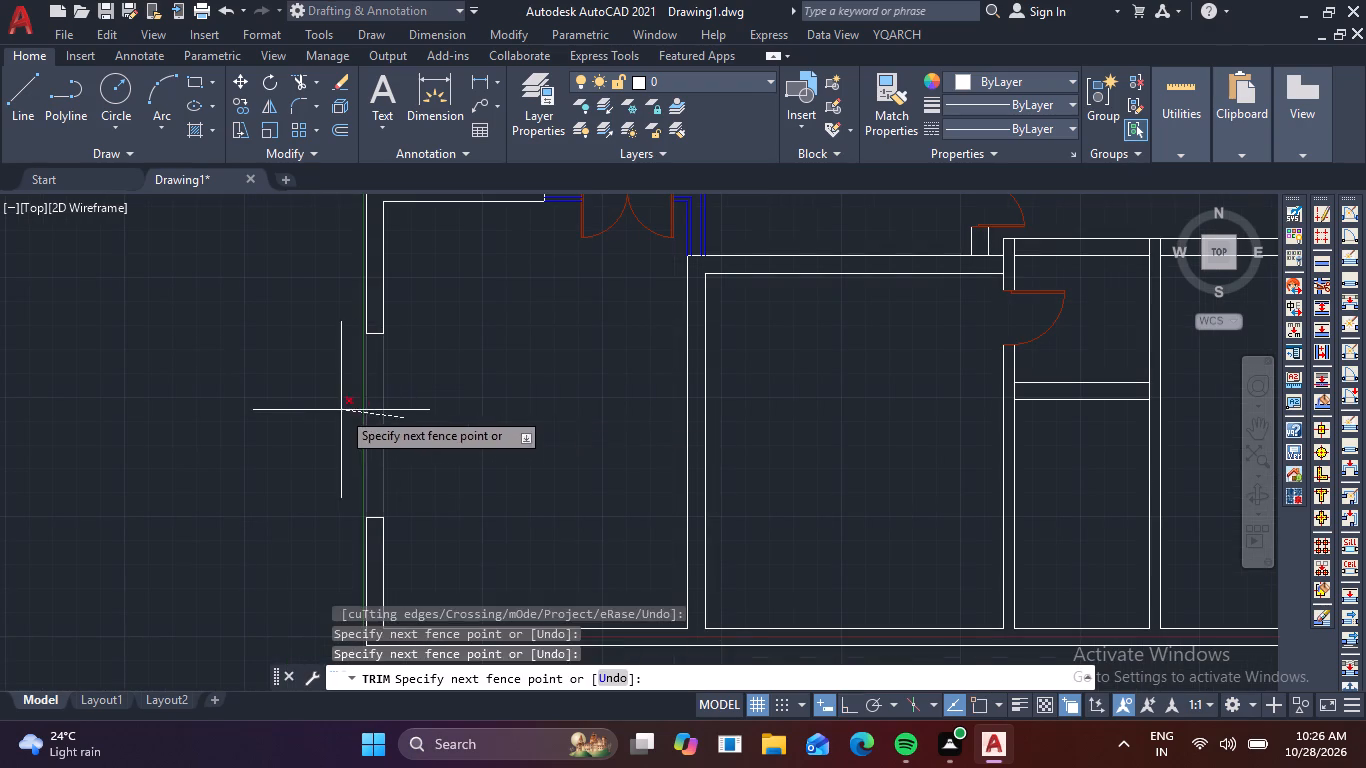
left_click(341, 410)
key("Escape")
Draw separate outer and inner face lines across the gap in the left wall, joining the ends of the two cross lines.
key("l")
key("space")
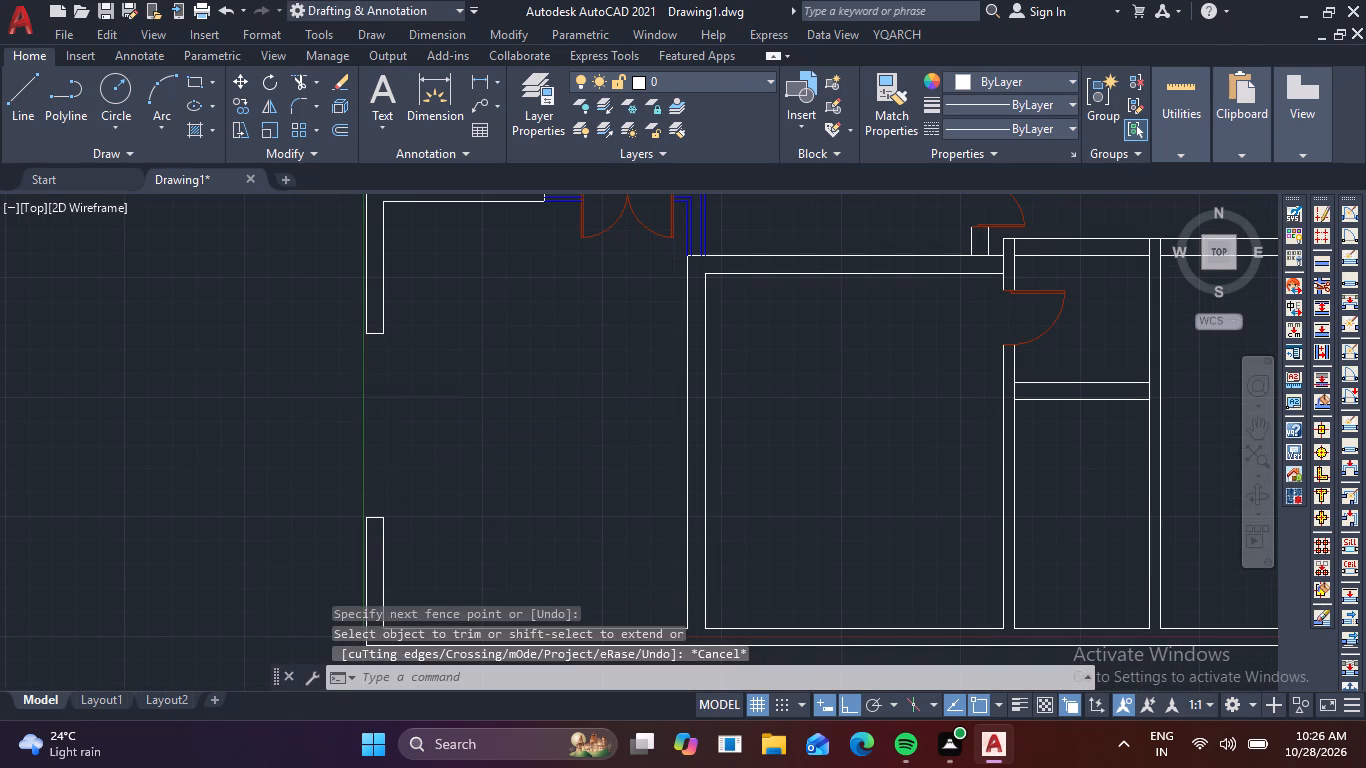
left_click(363, 330)
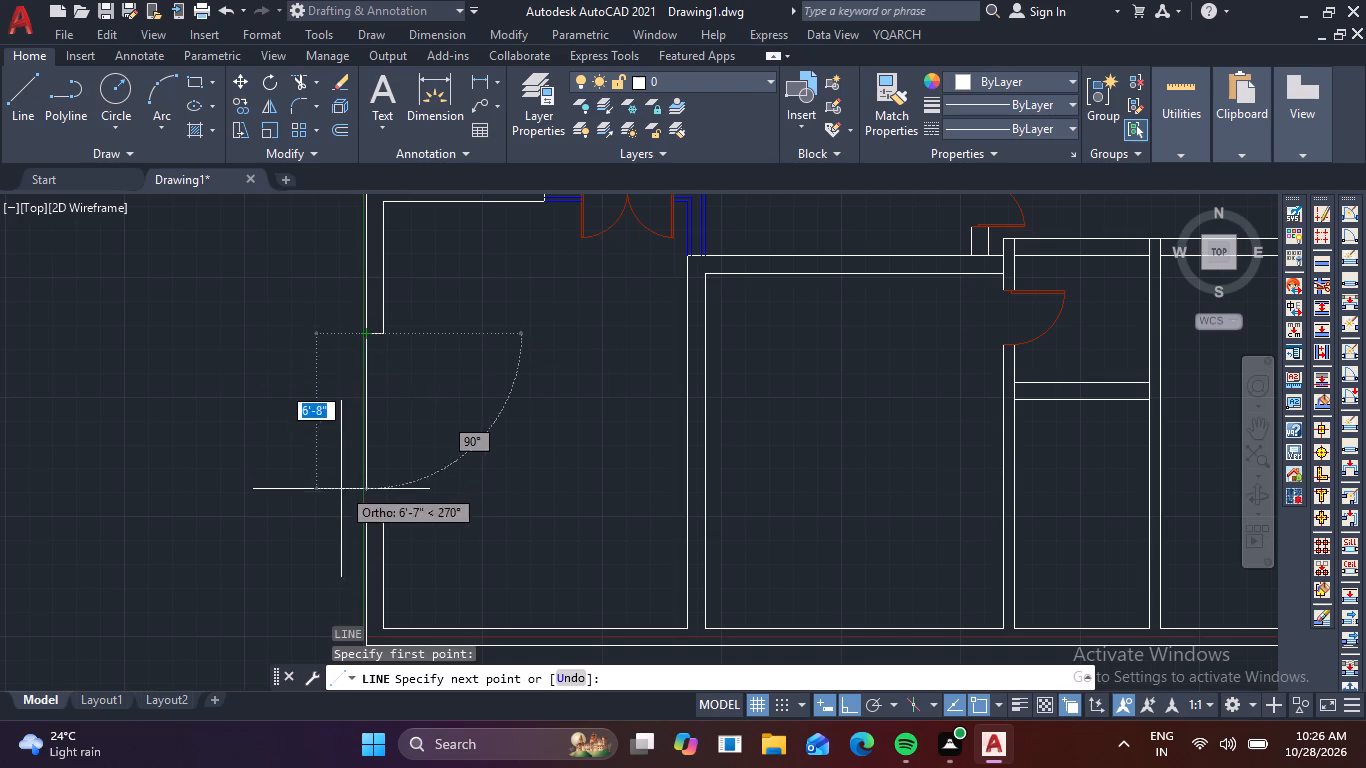
left_click(362, 512)
key("space")
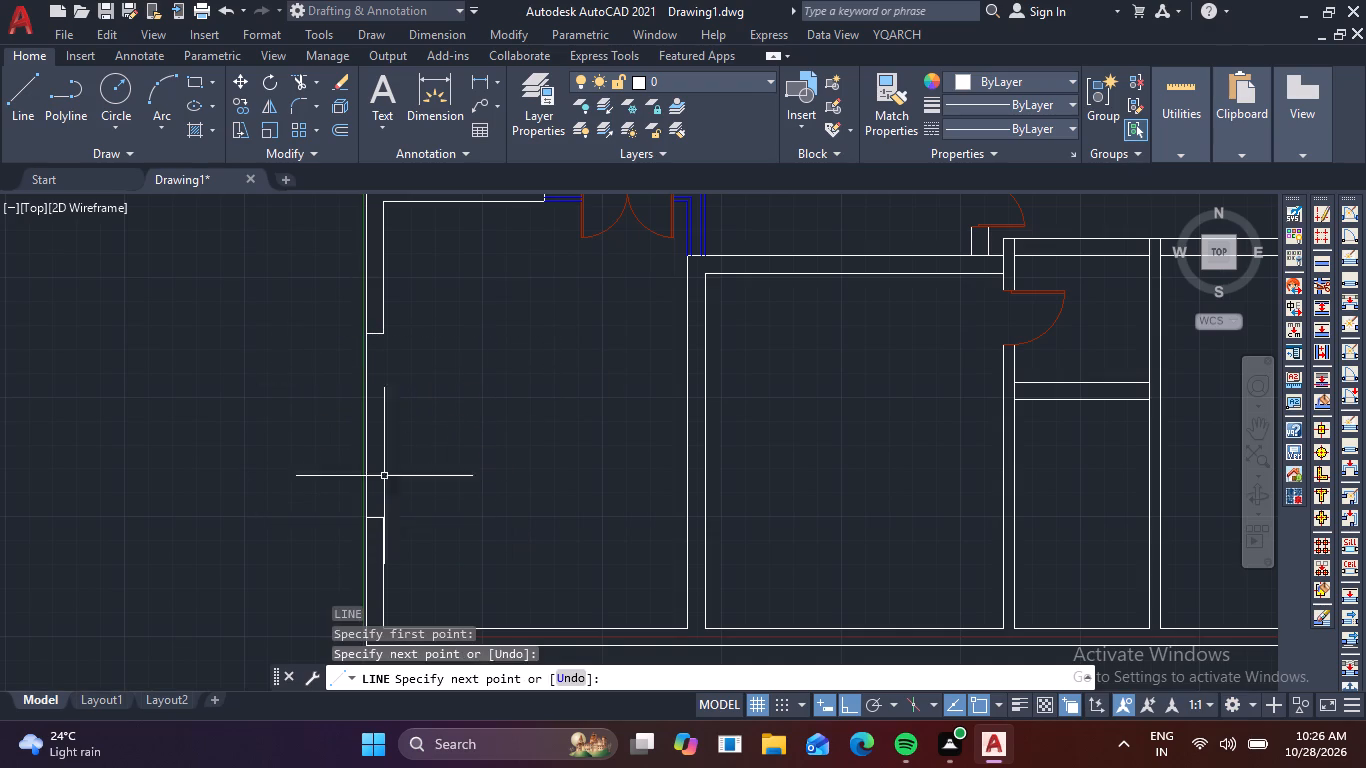
key("space")
left_click(387, 335)
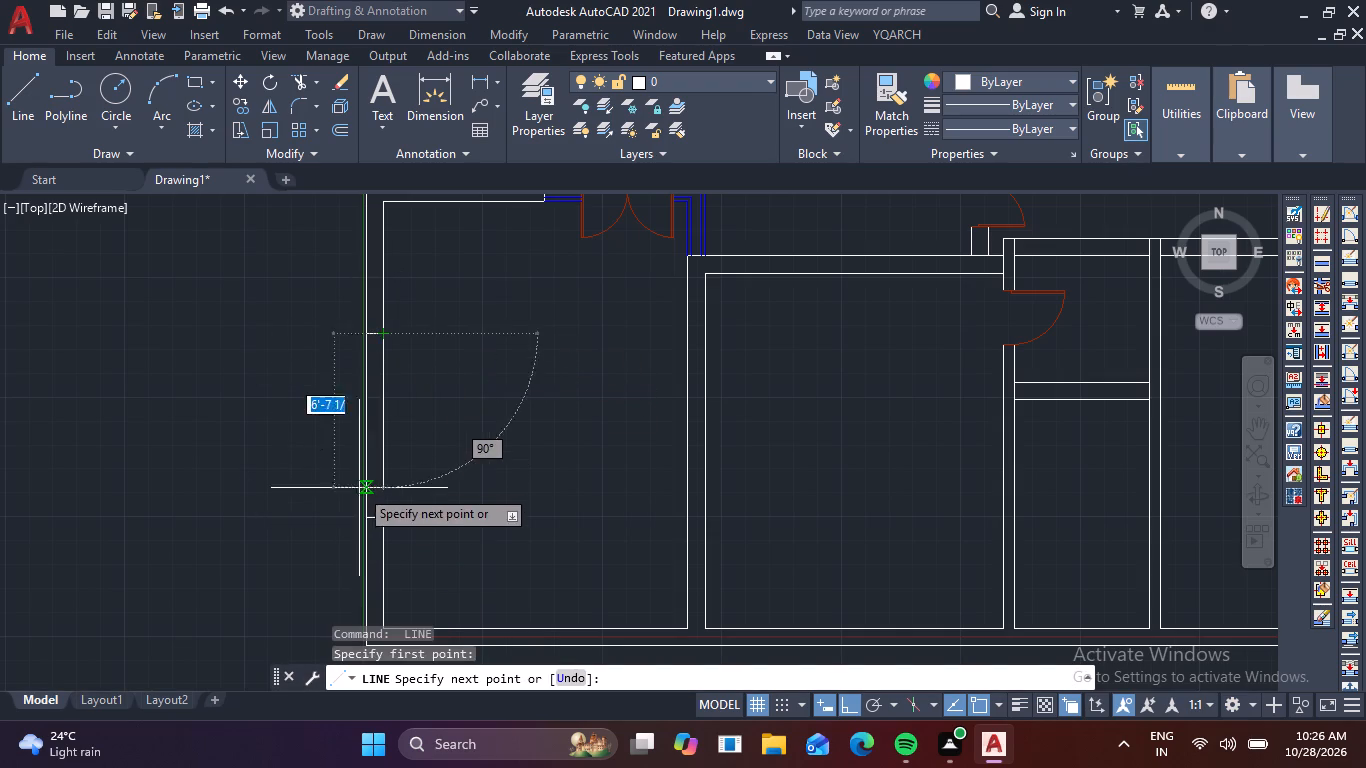
left_click(387, 522)
key("space")
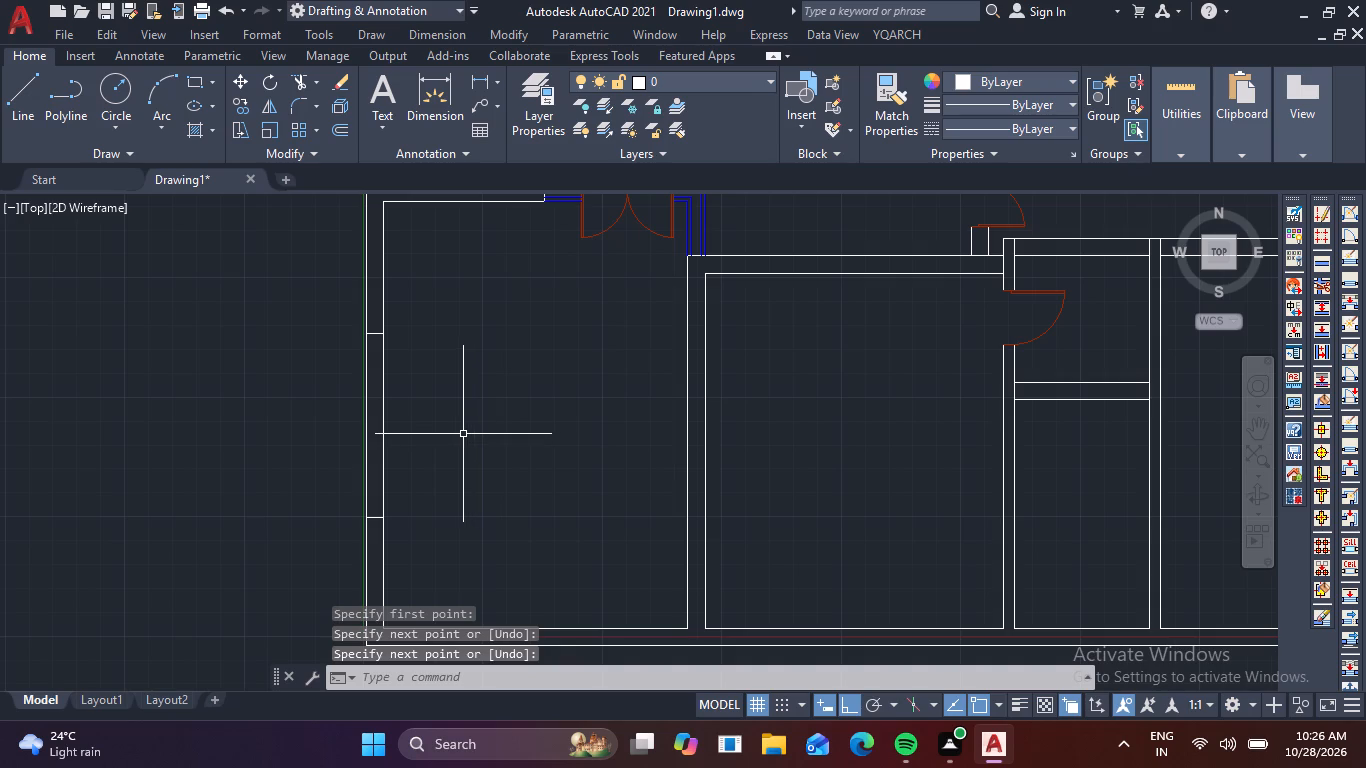
Offset the left wall section's two new face lines 2" inward, into the wall thickness.
key("o")
key("space")
type("2")
key("space")
scroll(397, 415, "up", 2)
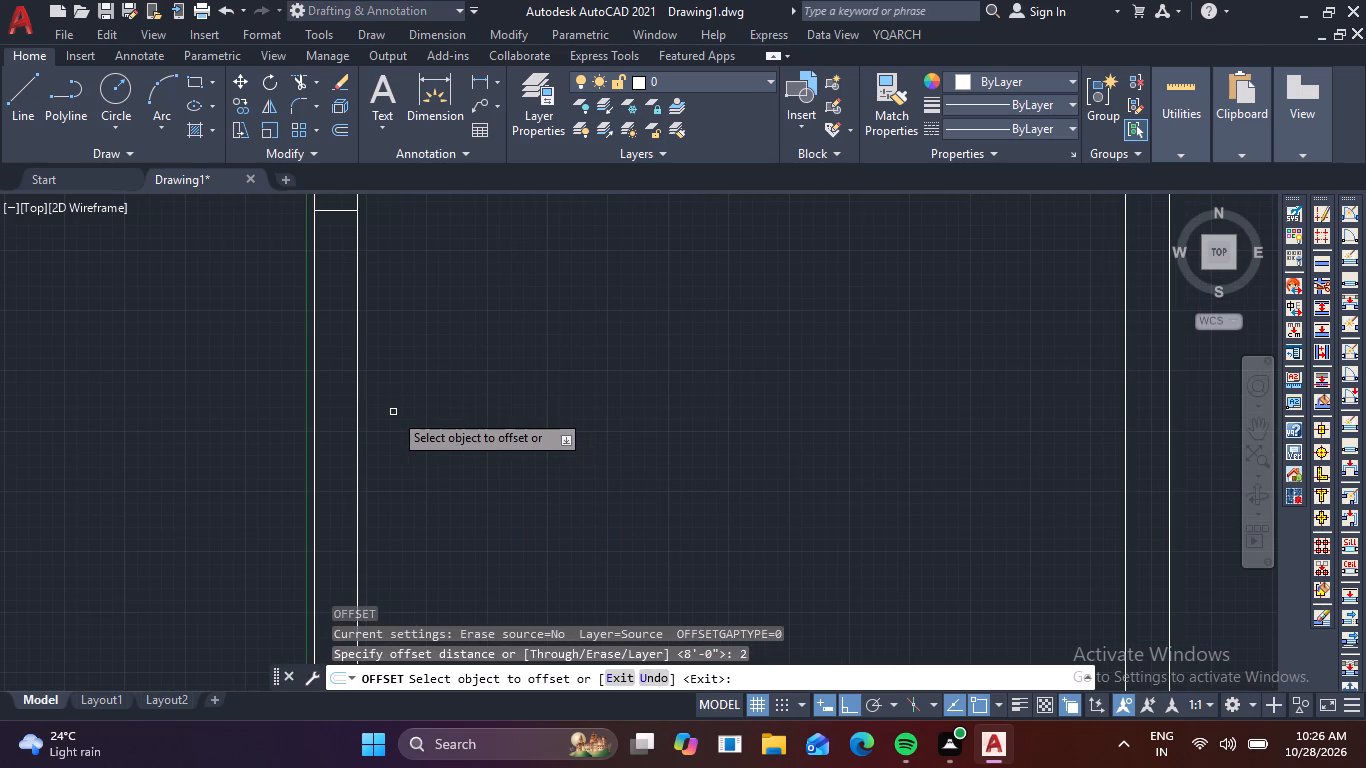
left_click(356, 403)
left_click(340, 402)
left_click(298, 409)
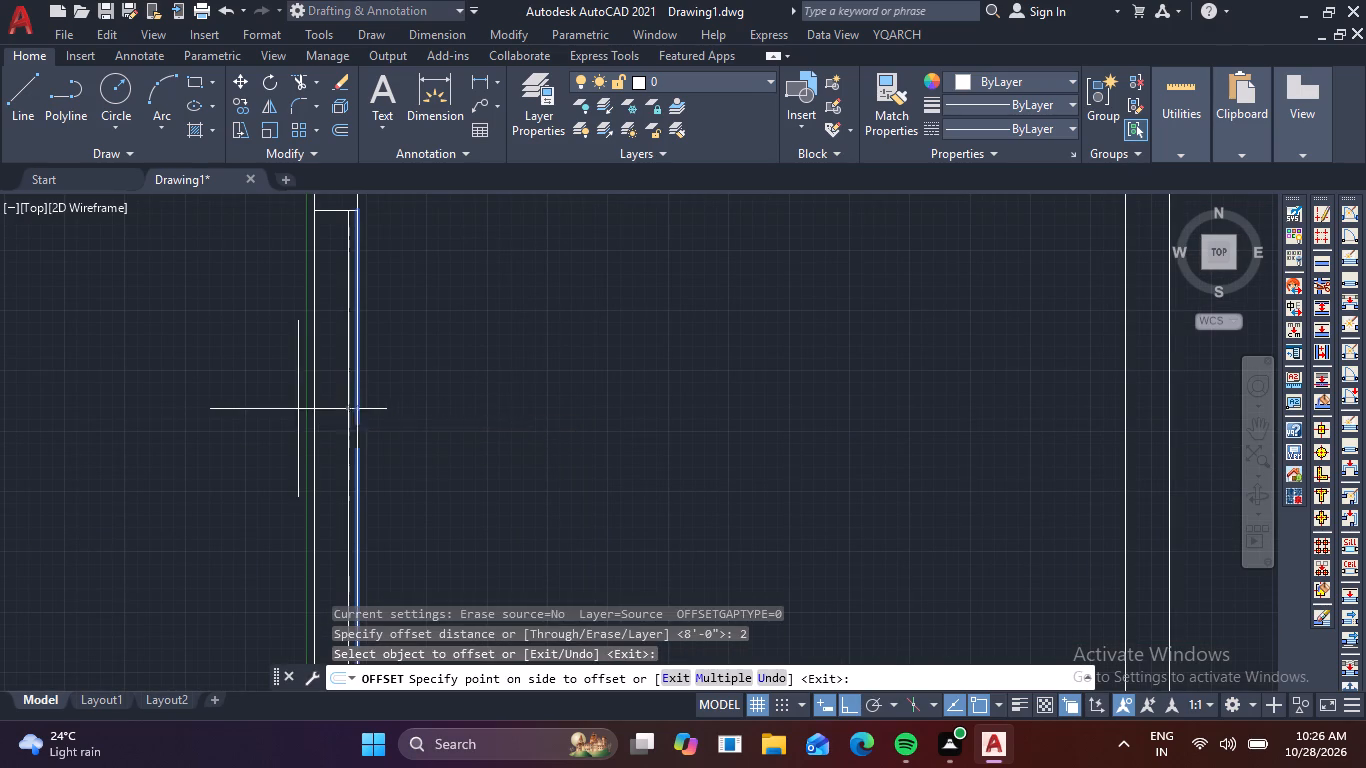
left_click(310, 416)
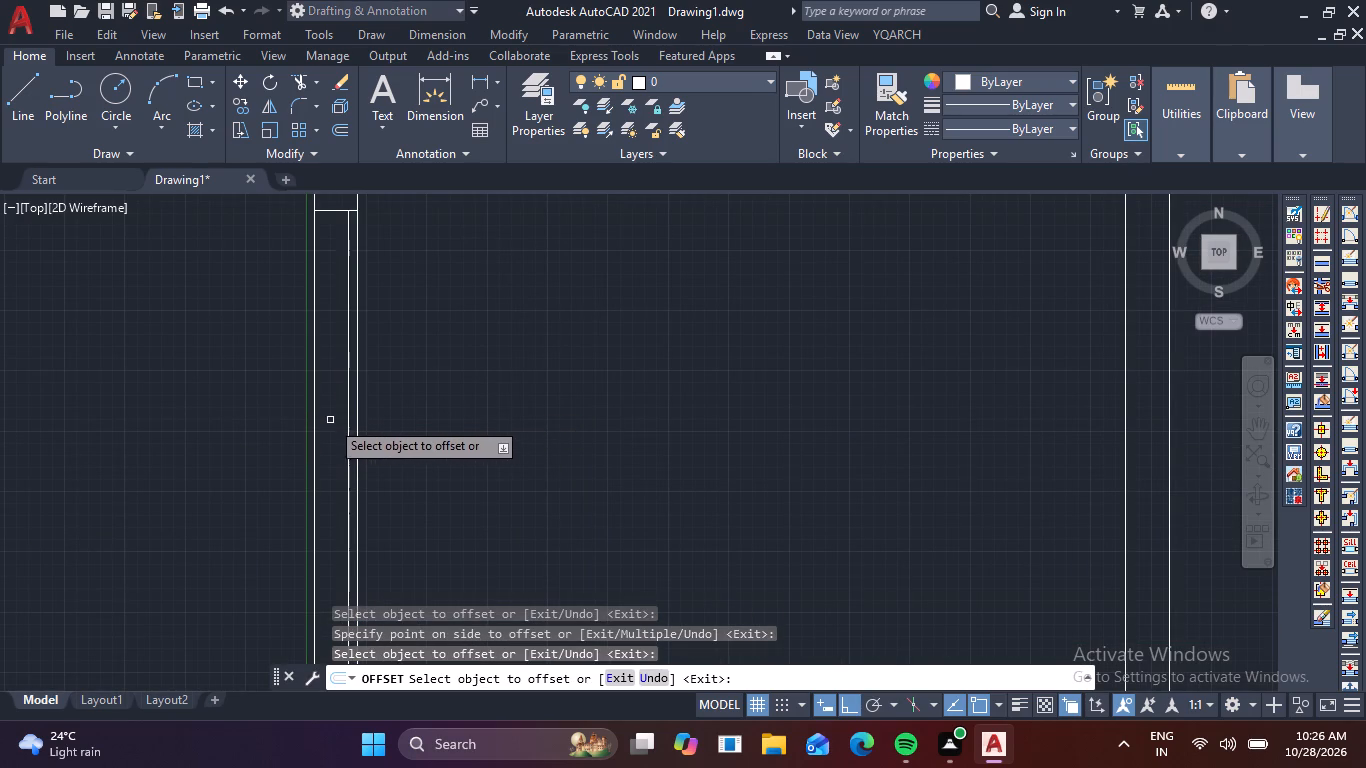
left_click(311, 416)
left_click(337, 428)
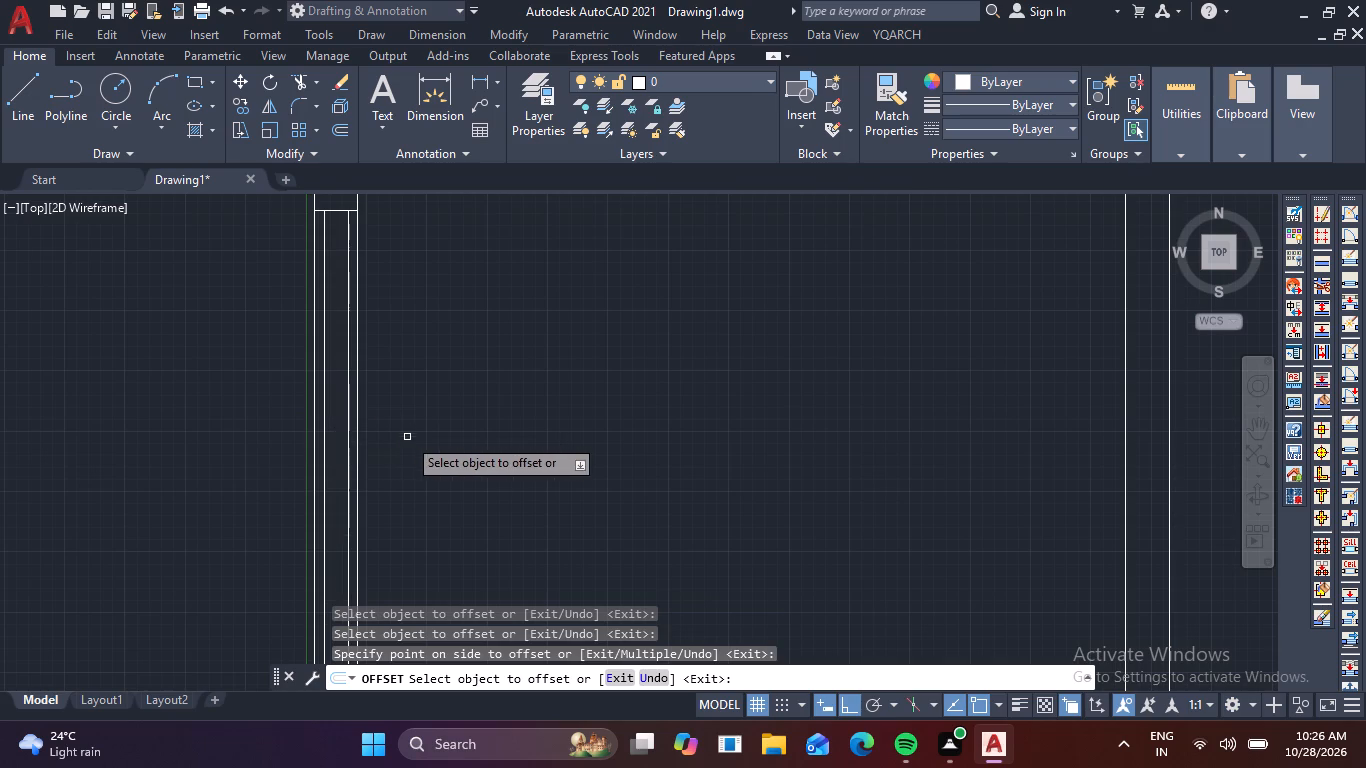
key("Escape")
Change the left wall section's two face lines and two offset lines to blue.
left_click(441, 446)
left_click(281, 426)
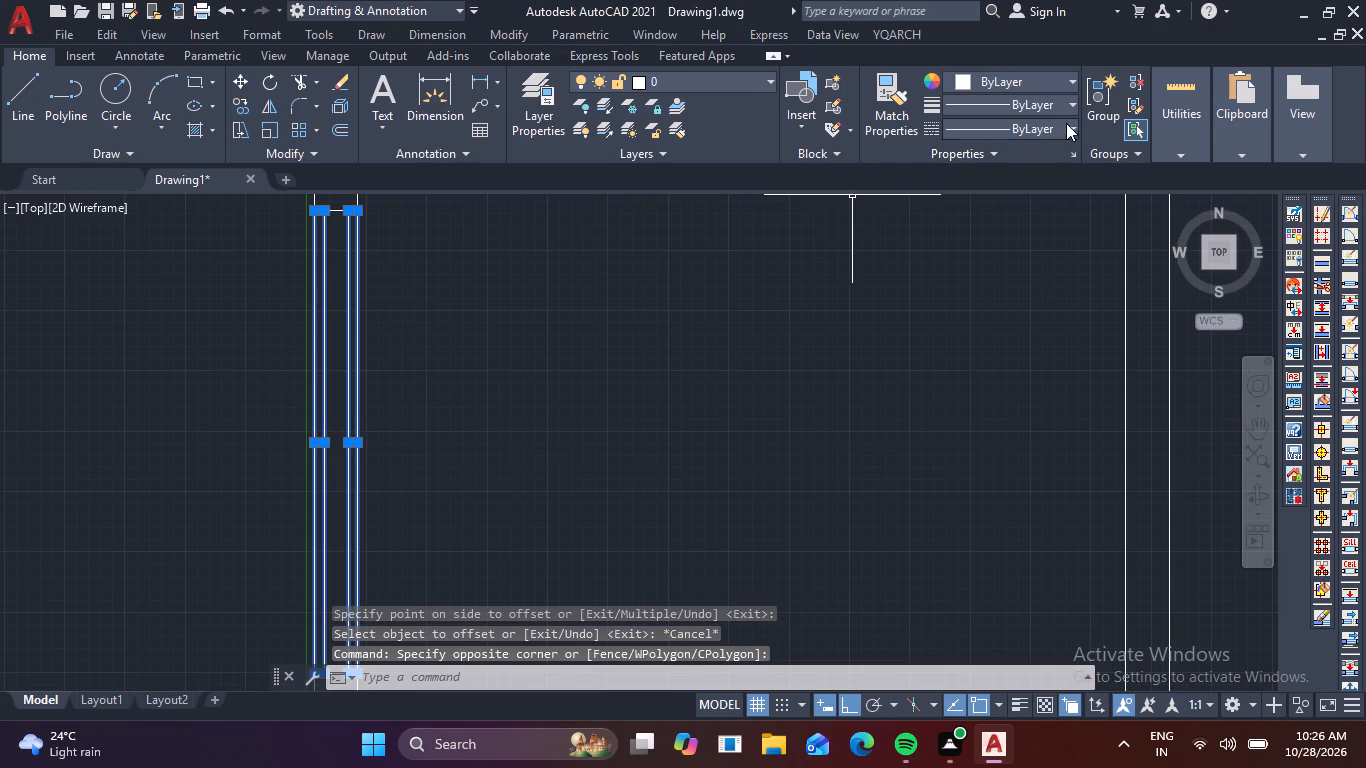
left_click(1063, 85)
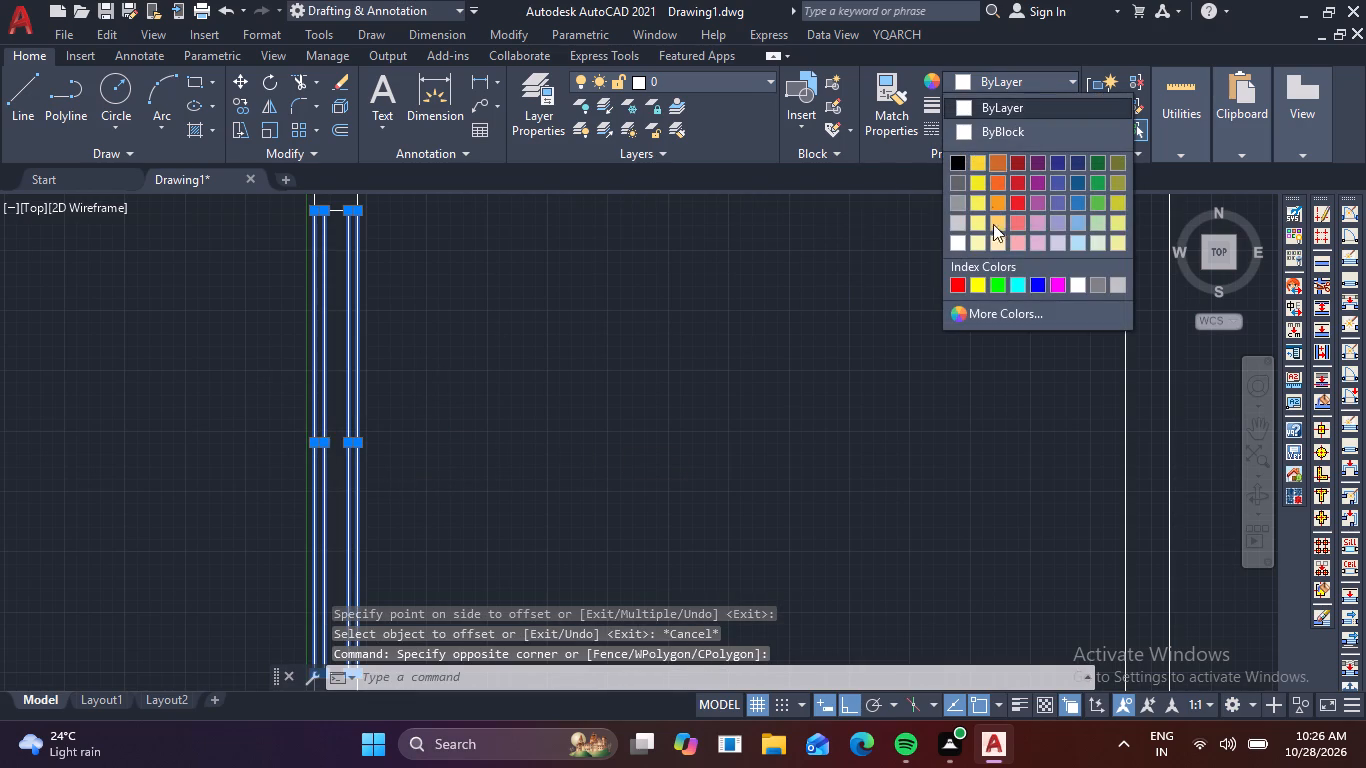
left_click(1030, 283)
key("Escape")
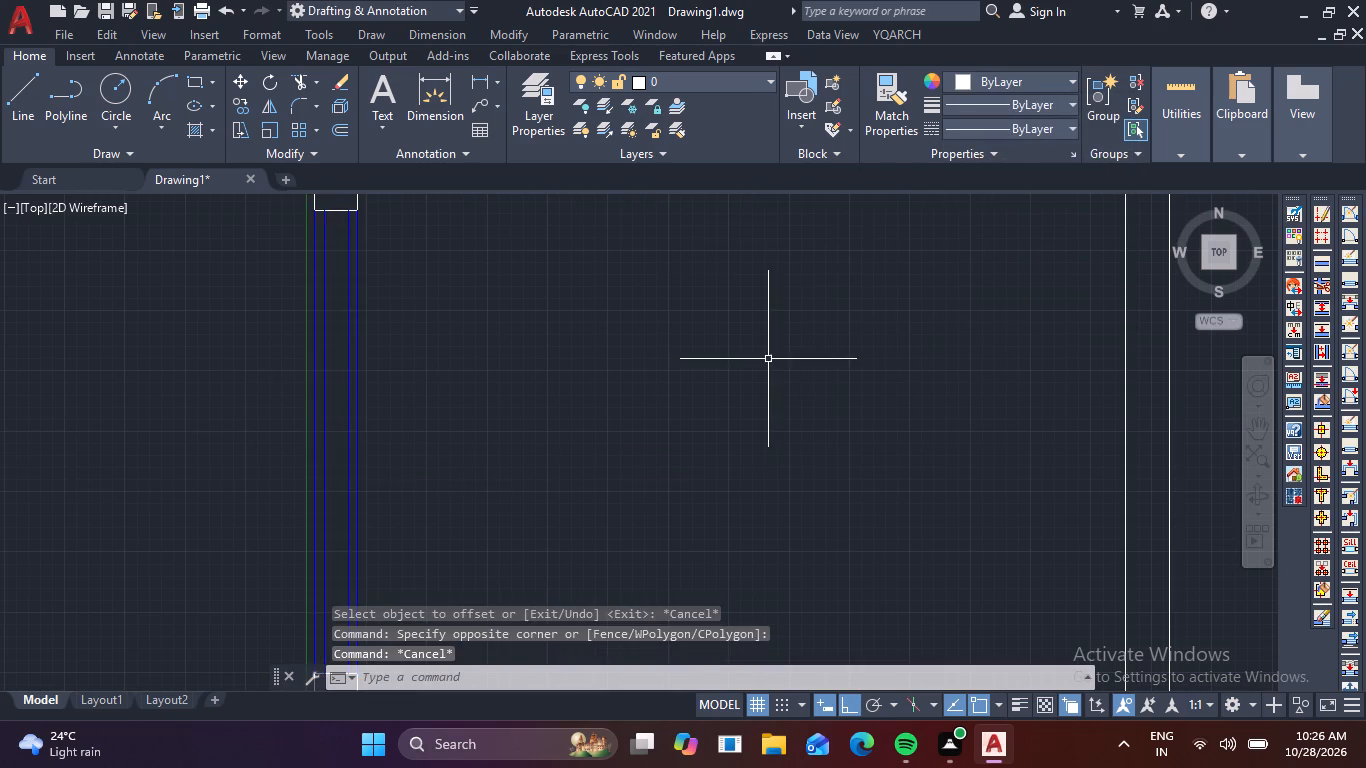
Draw a short line across the top exterior wall near the plan's upper-left corner, between its outer and inner faces.
scroll(768, 358, "down", 3)
middle_click_drag(771, 357, 464, 370)
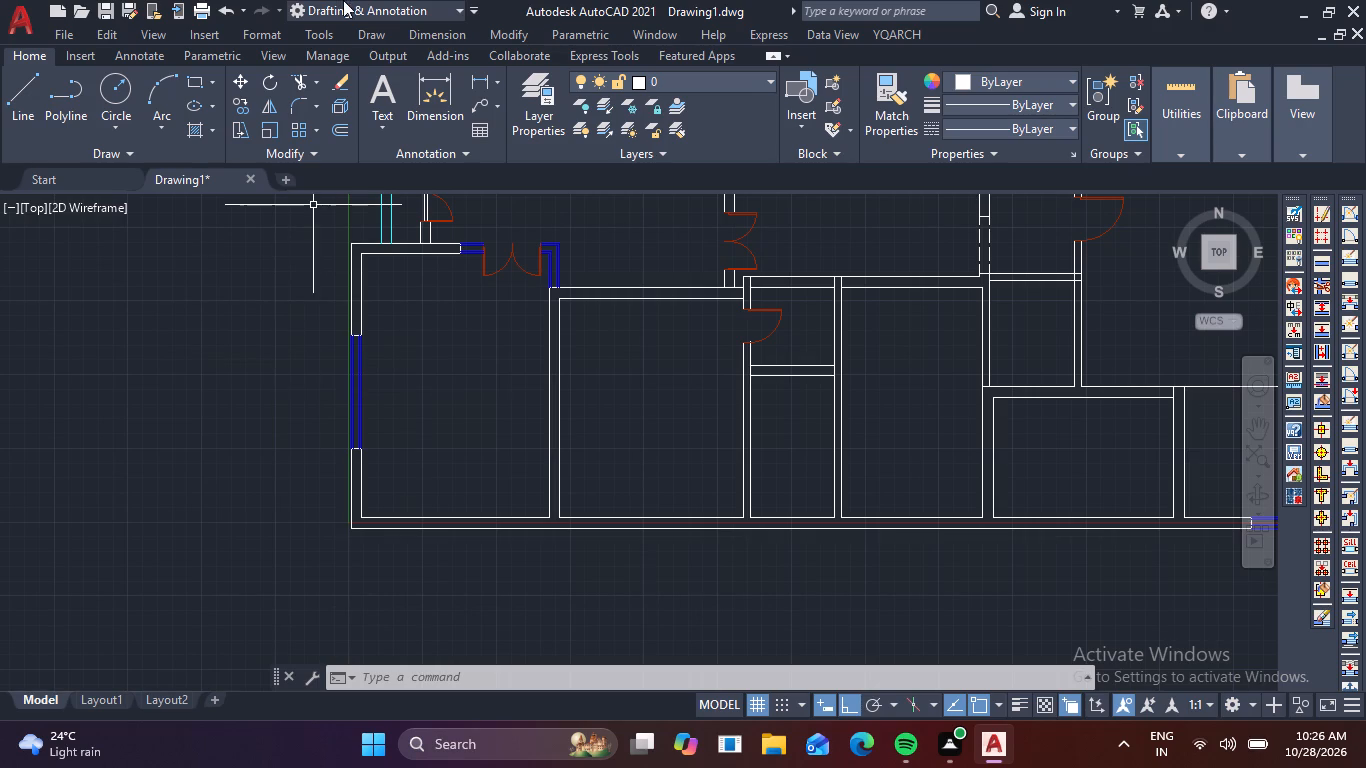
scroll(667, 364, "down", 1)
middle_click_drag(640, 251, 645, 348)
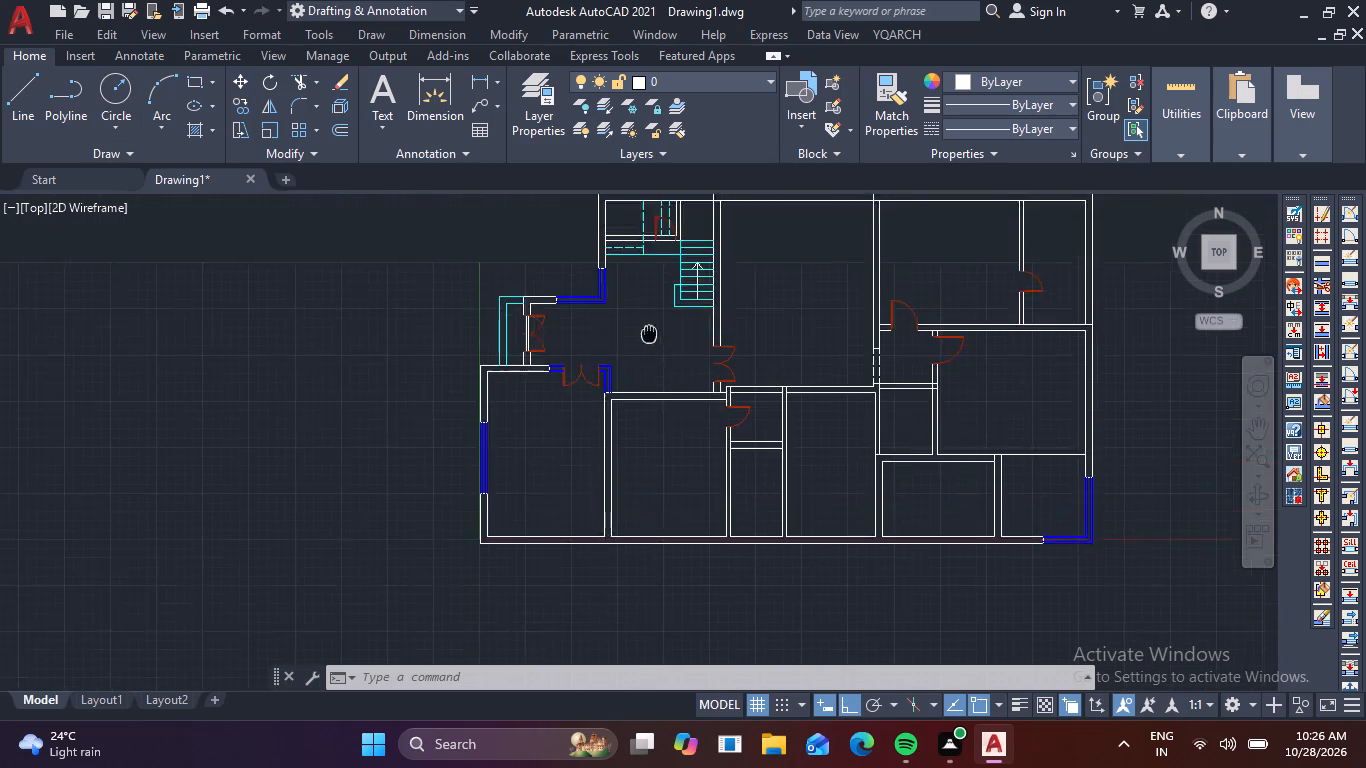
middle_click_drag(645, 348, 581, 486)
scroll(567, 380, "up", 1)
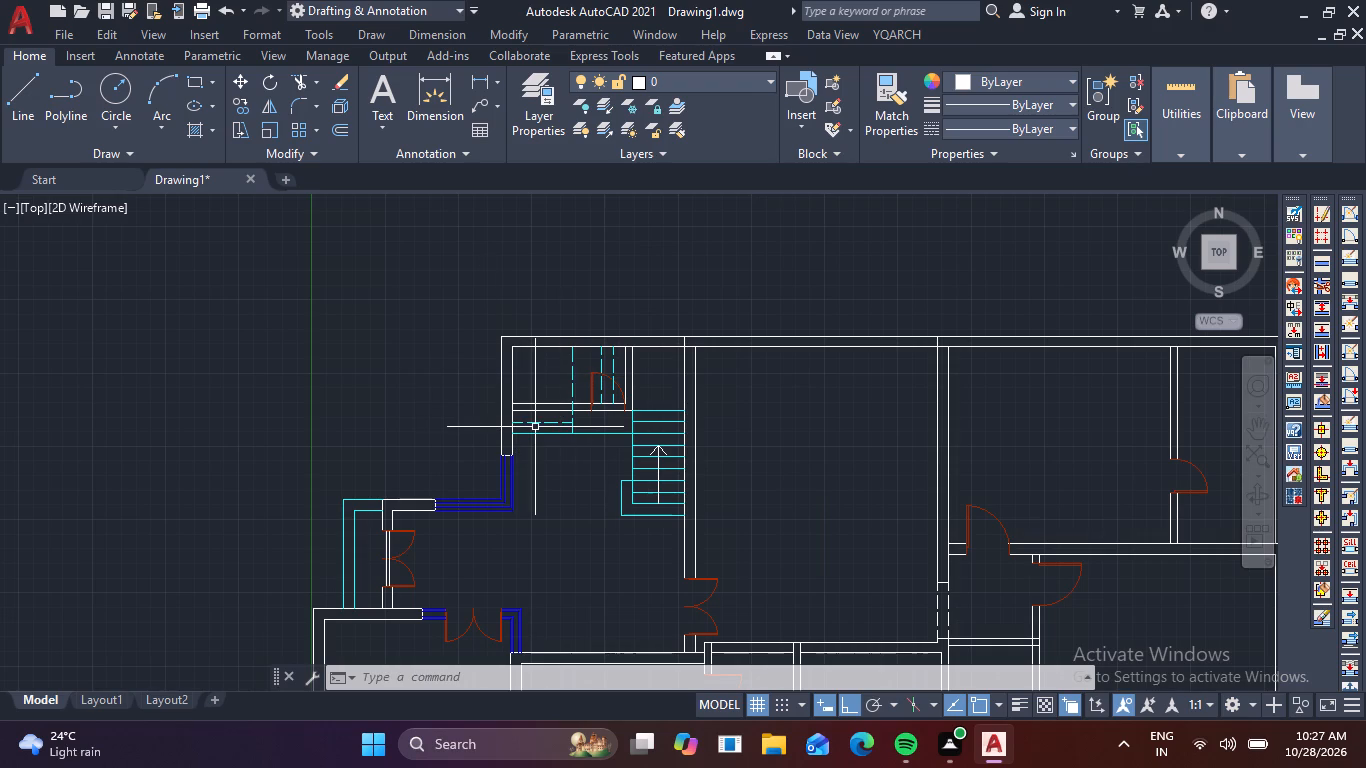
key("Escape")
key("Escape")
scroll(491, 375, "up", 3)
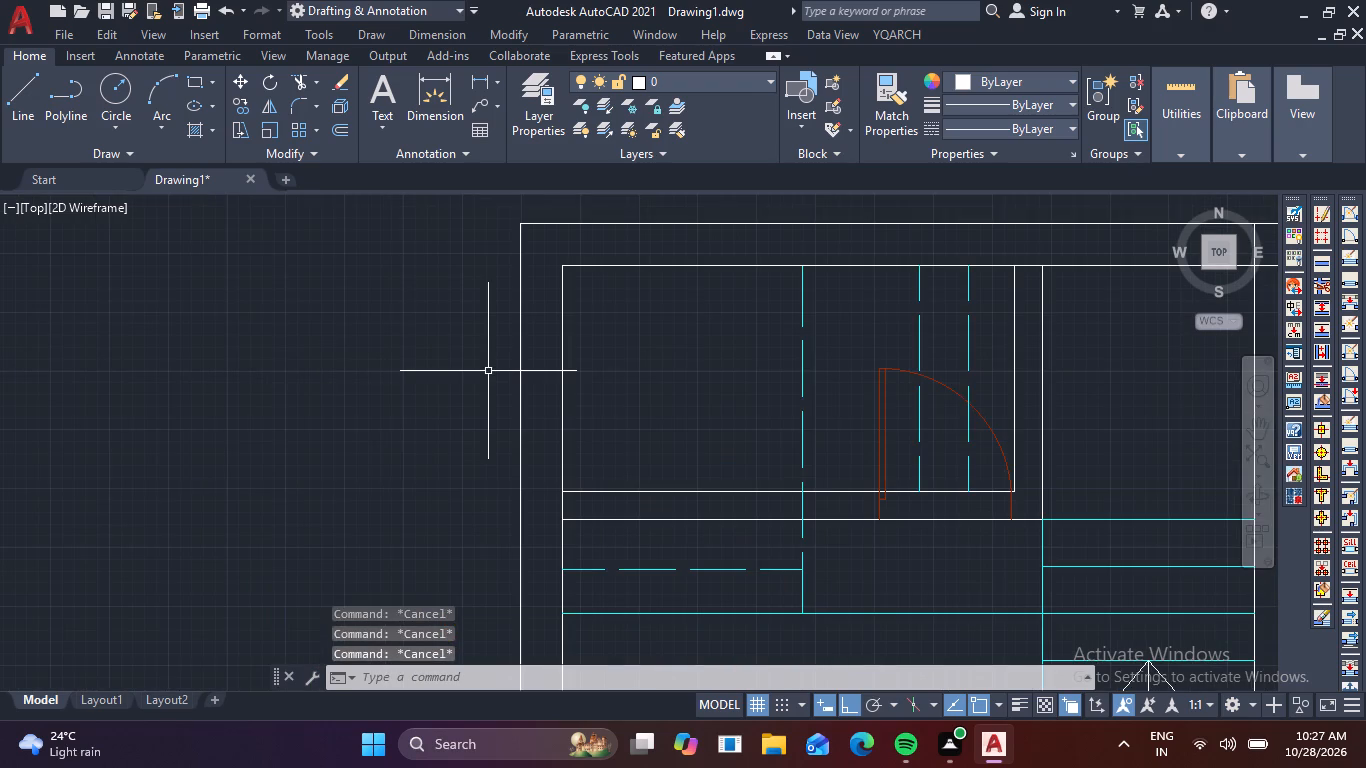
type("L")
key("space")
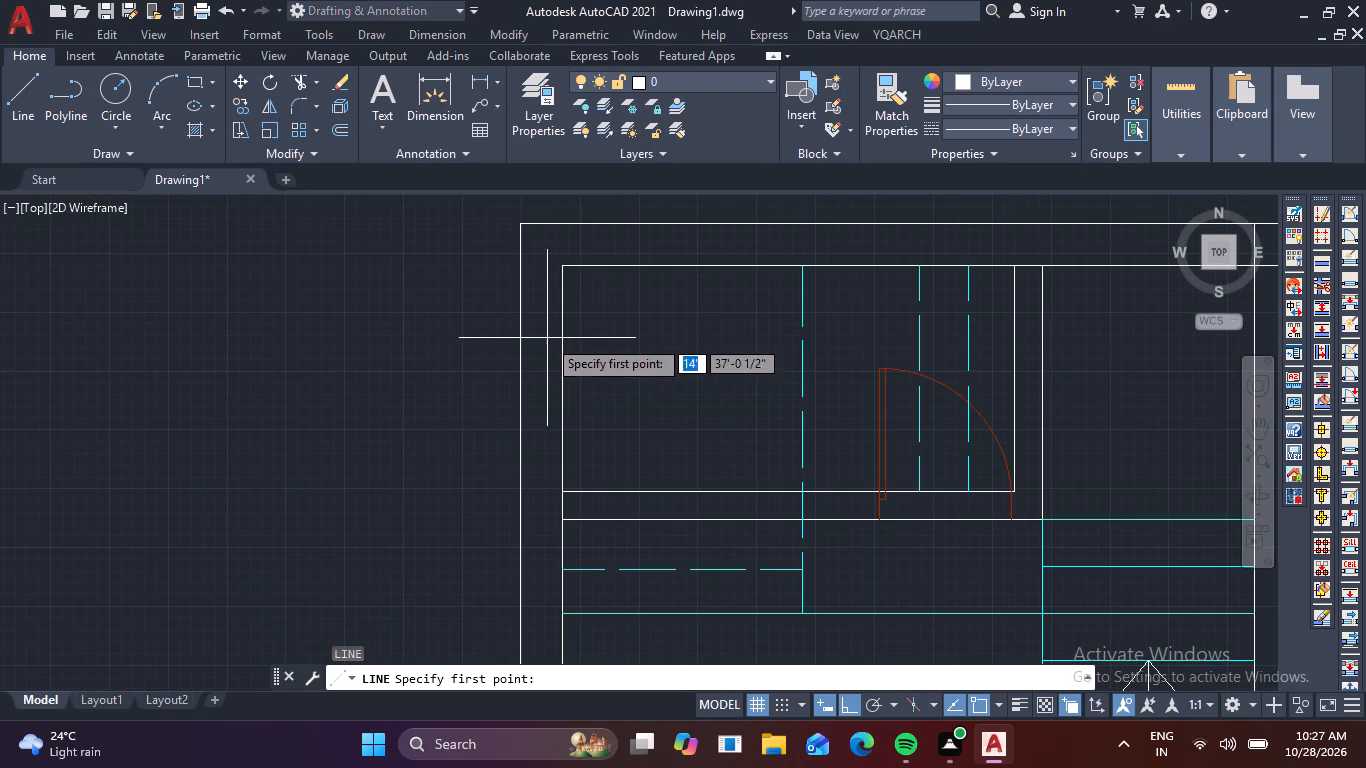
left_click(614, 224)
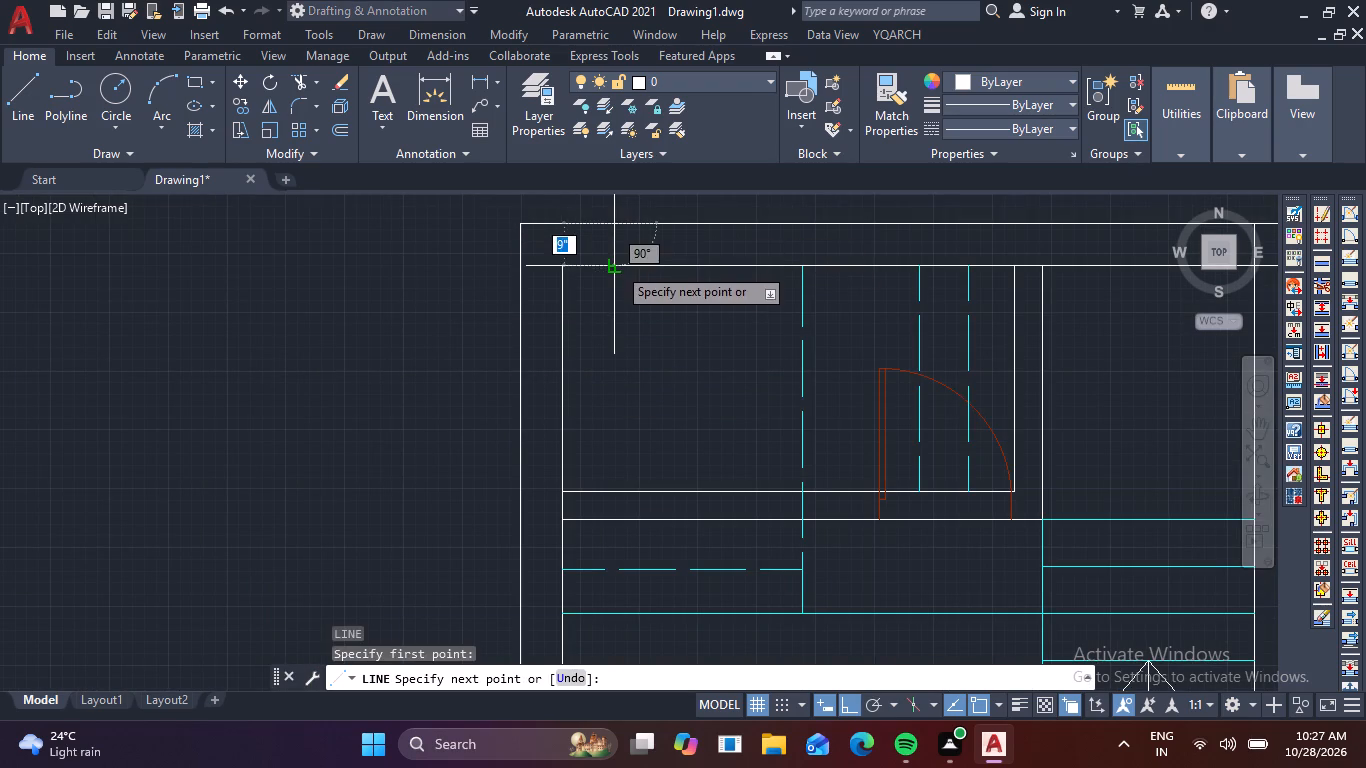
left_click(617, 267)
key("space")
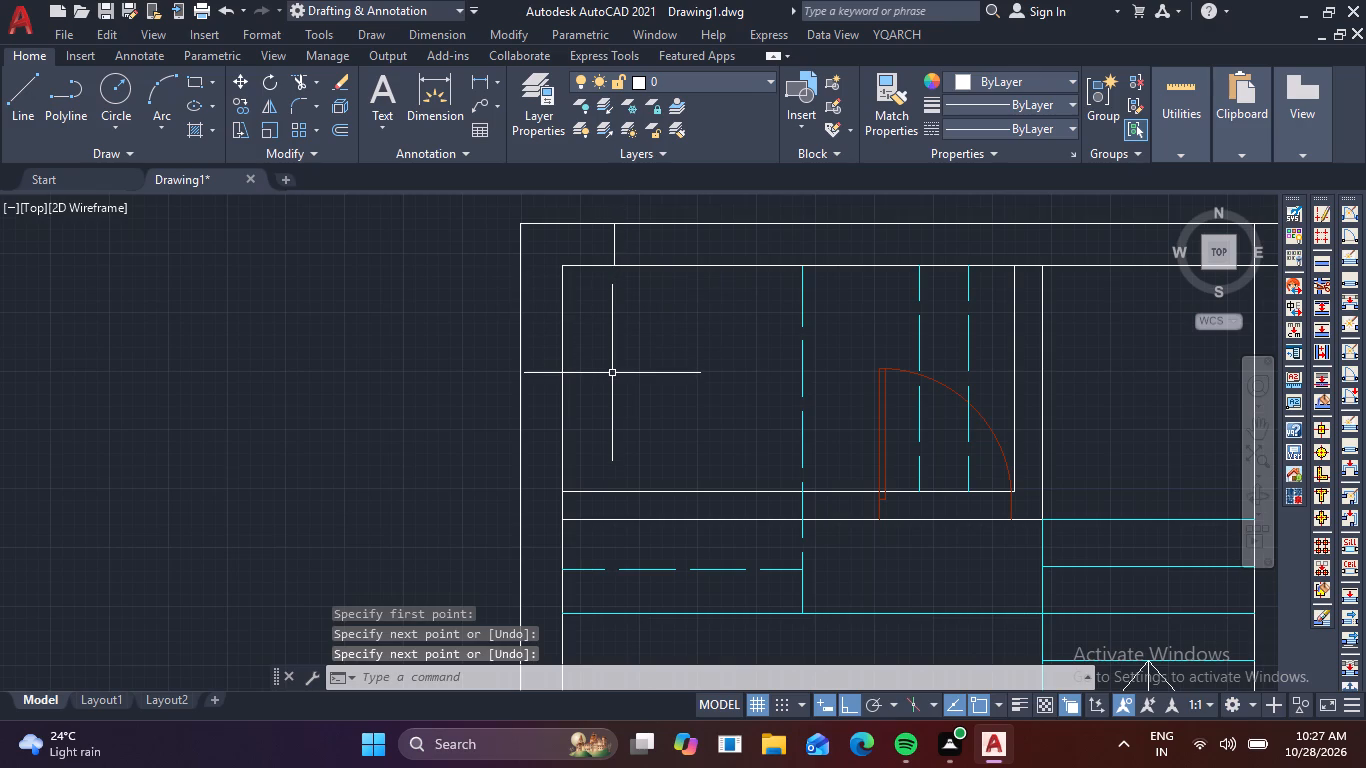
Offset the top wall's cross line 2'6" to the right along the wall.
type("O2")
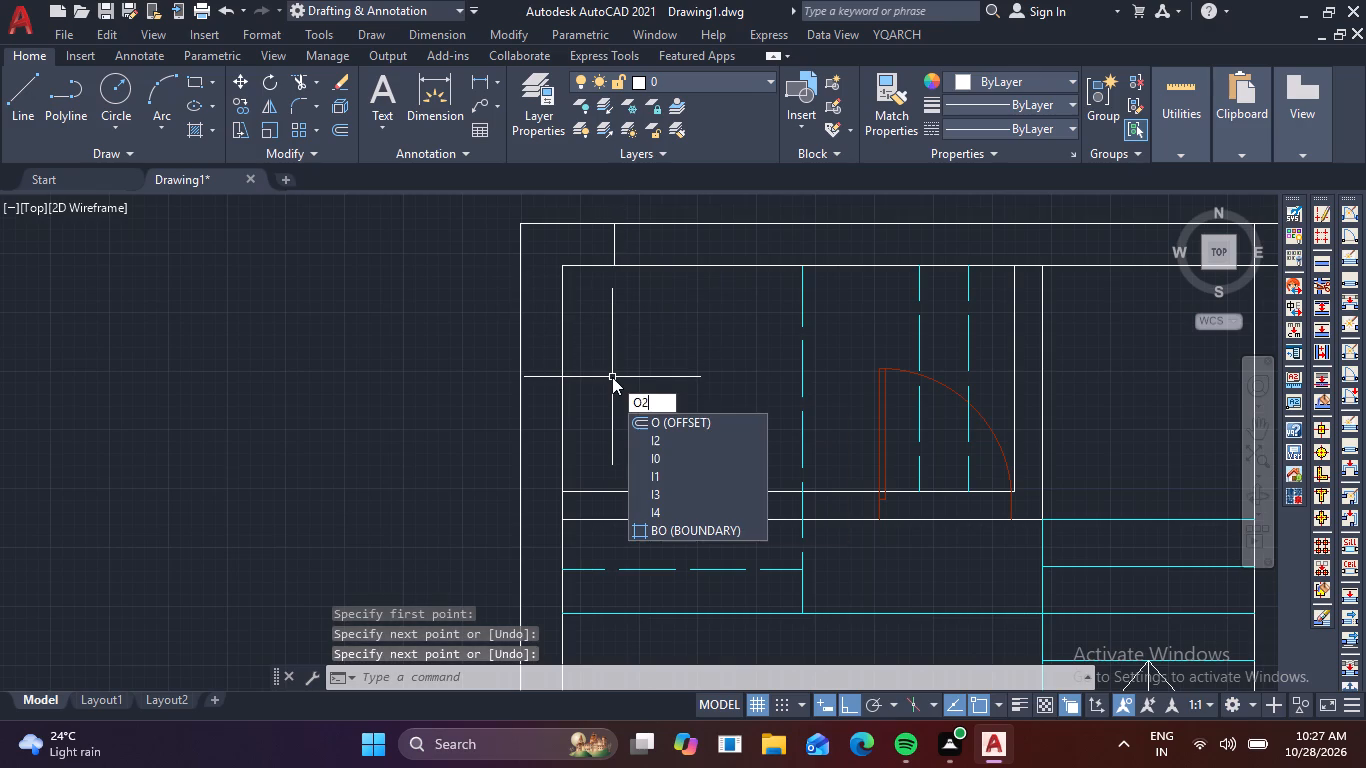
type(".6")
key("BackSpace")
key("BackSpace")
key("BackSpace")
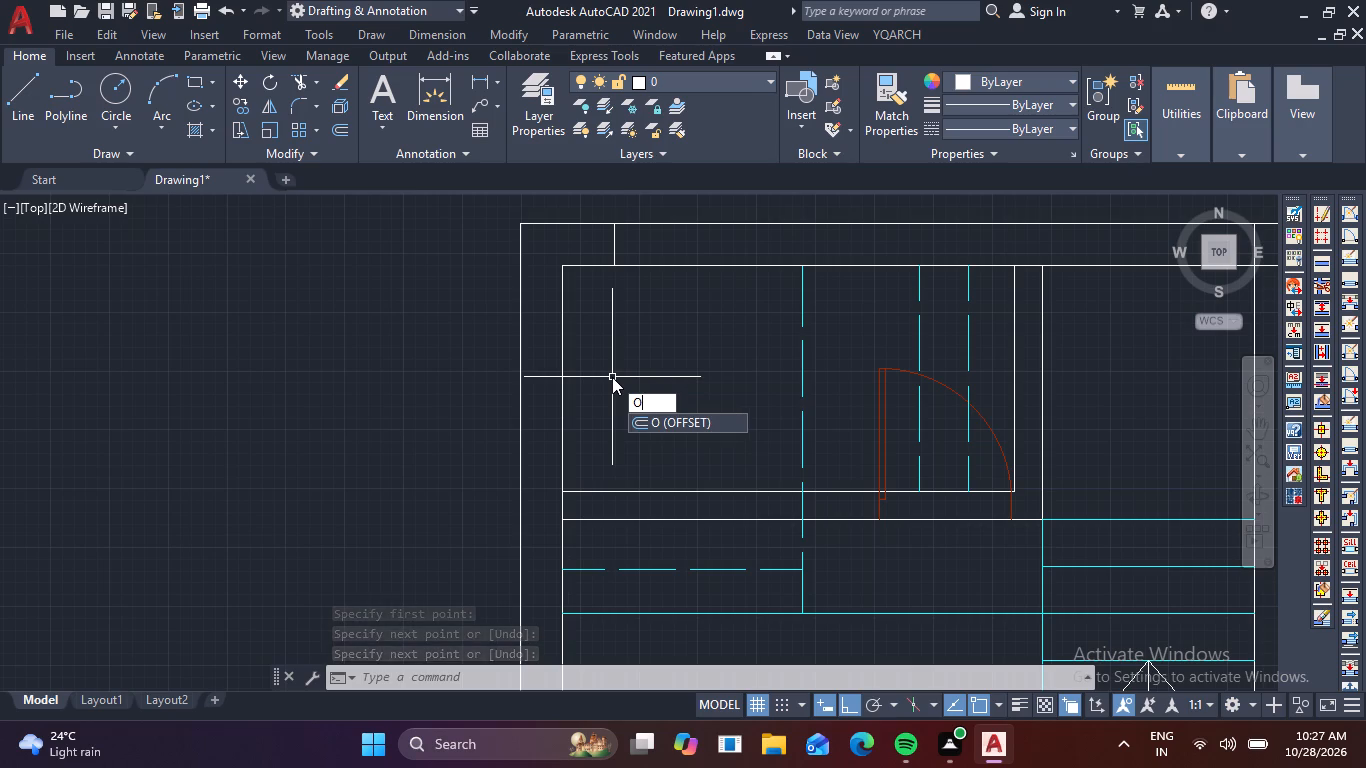
key("BackSpace")
key("BackSpace")
key("o")
key("Return")
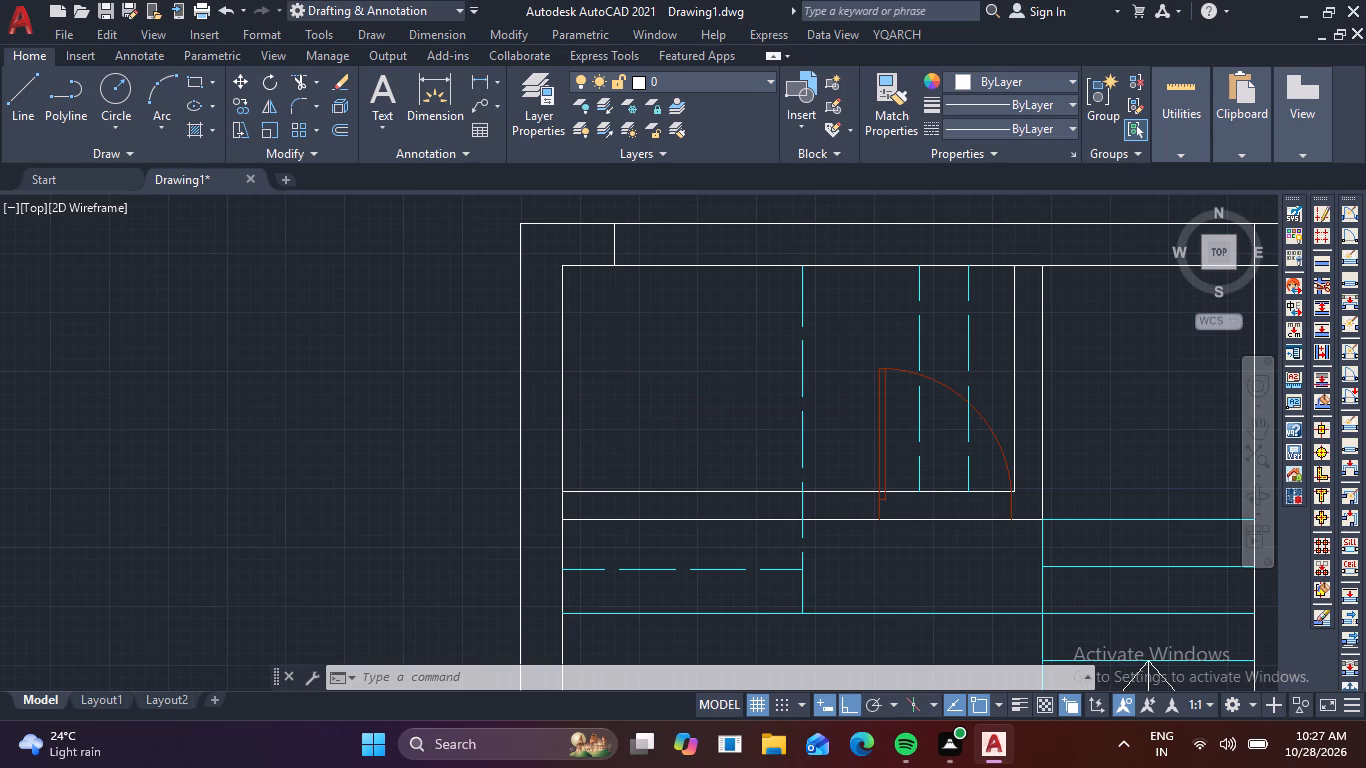
key("2")
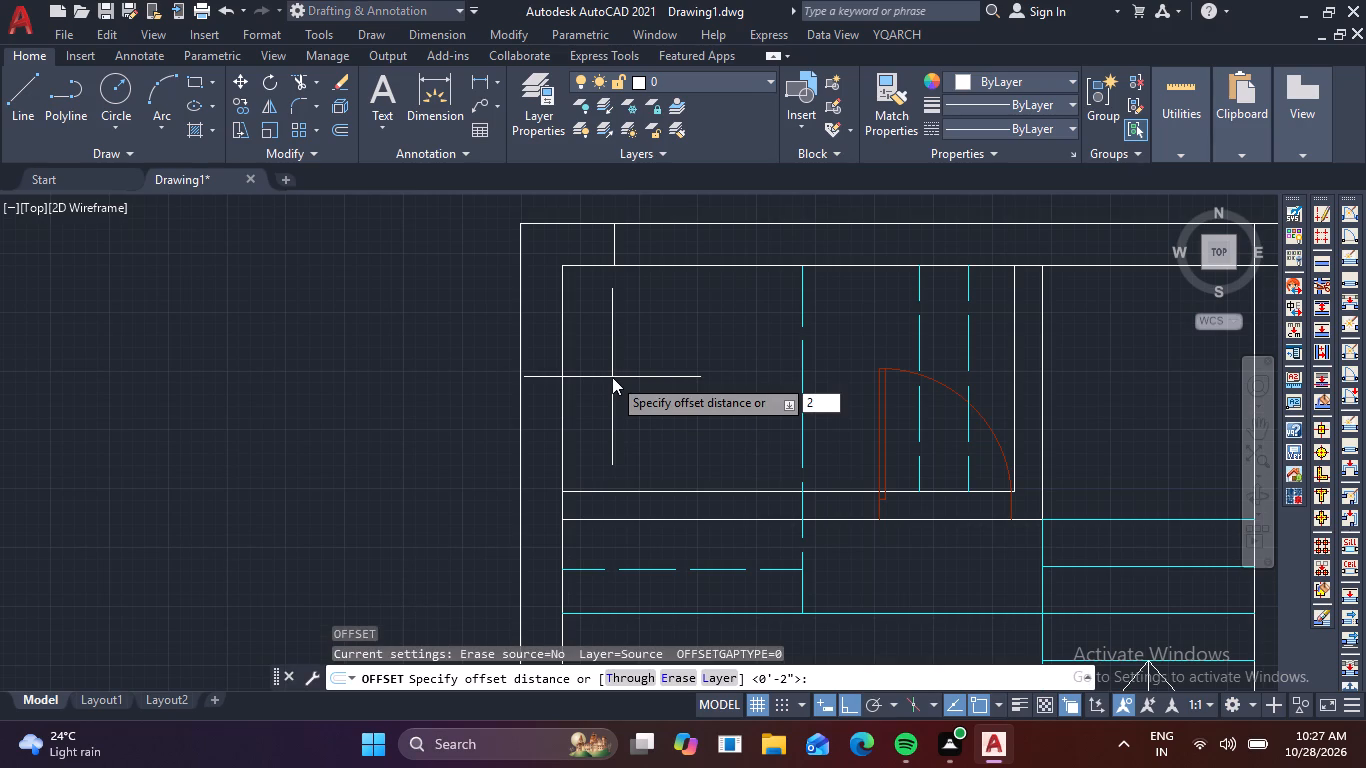
type("'6")
key("Return")
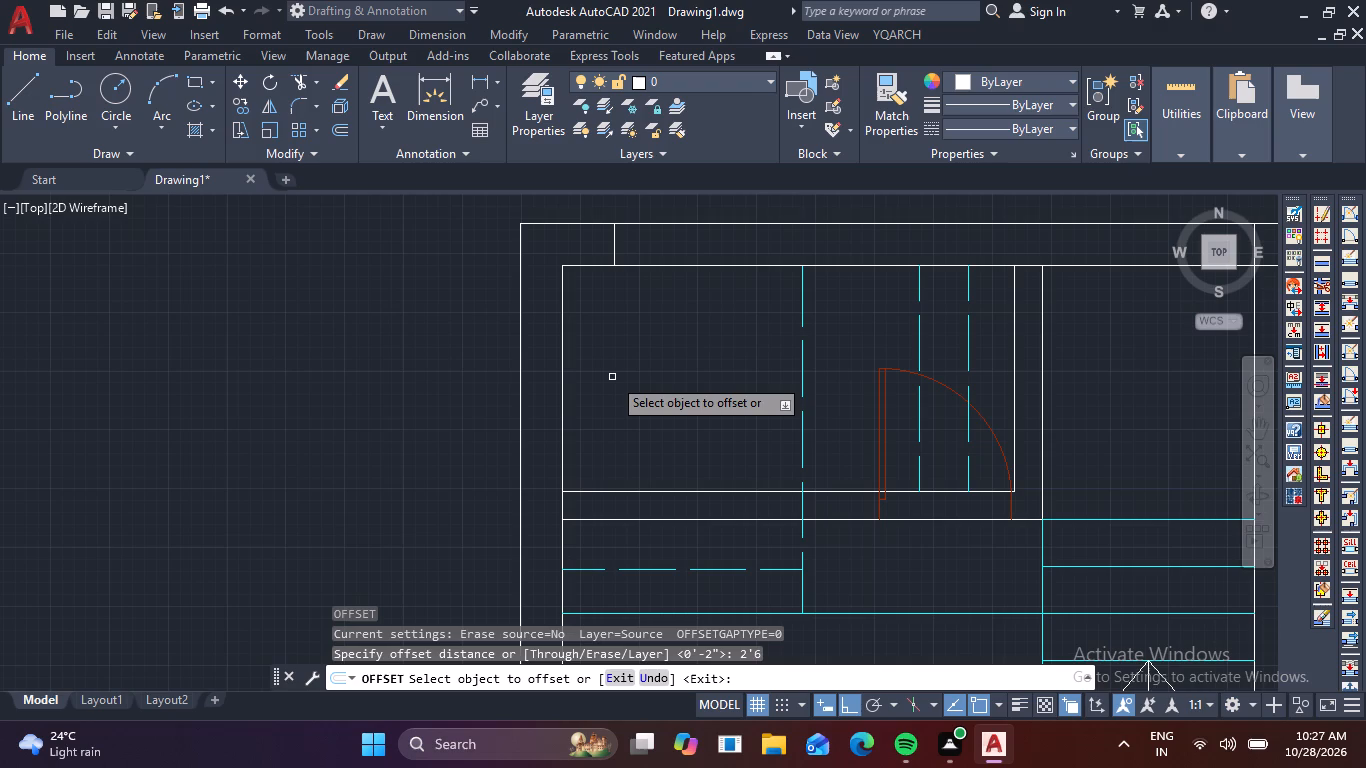
left_click(612, 240)
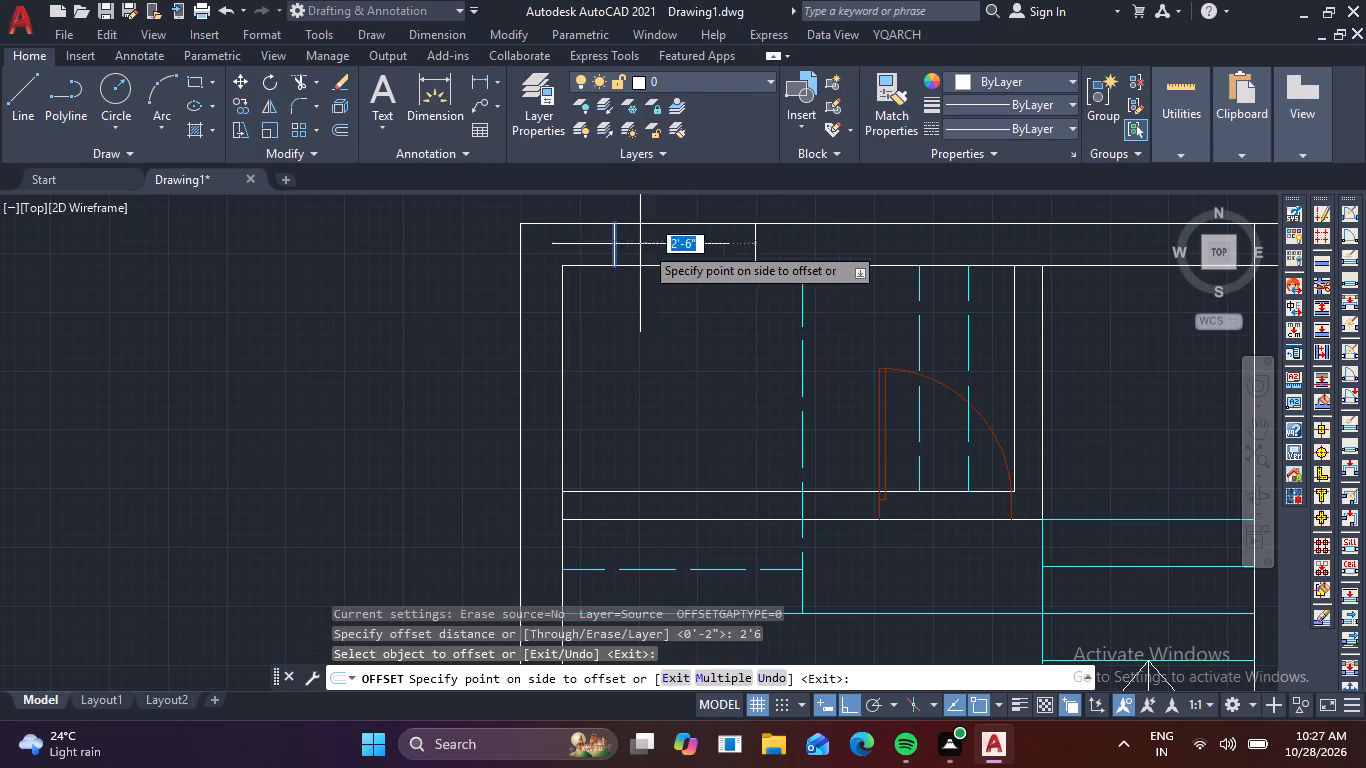
left_click(735, 251)
key("Escape")
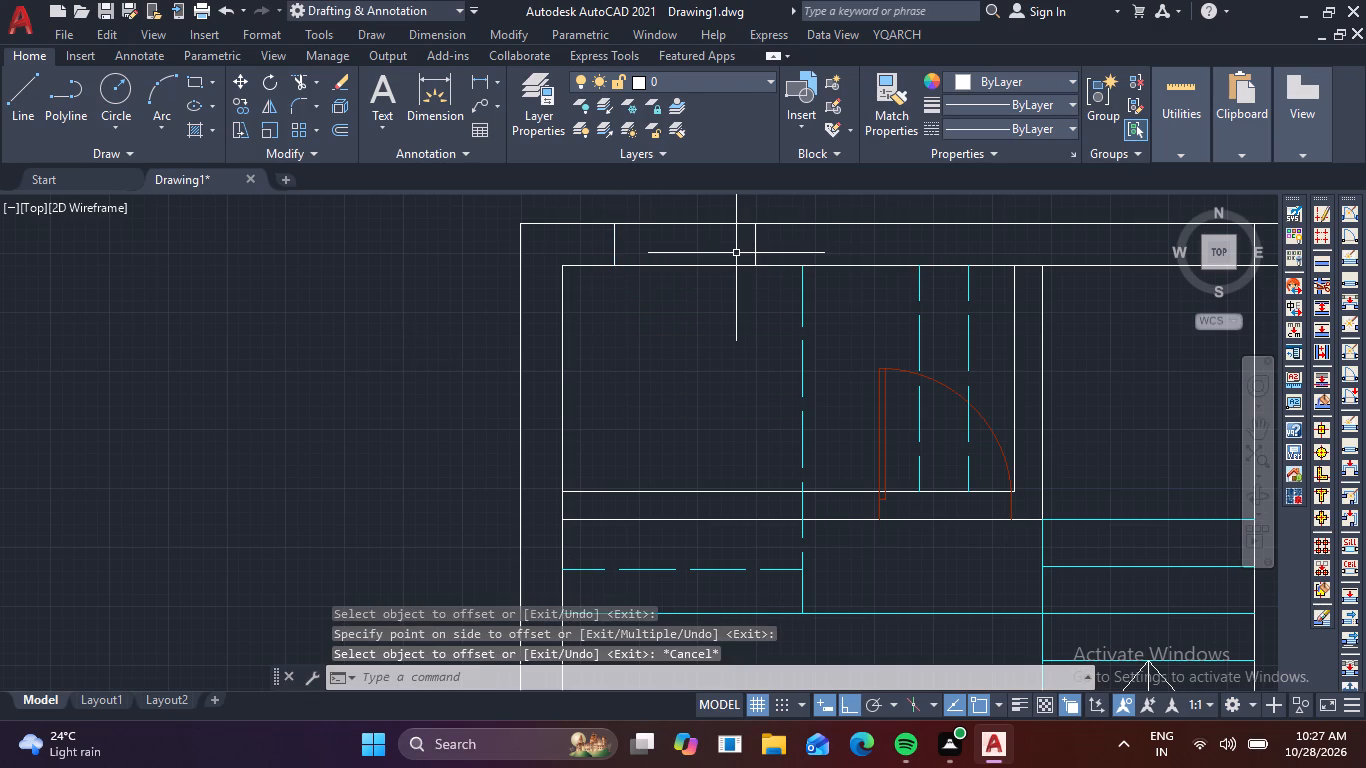
Trim both faces of the top exterior wall between the two cross lines.
type("TR")
key("space")
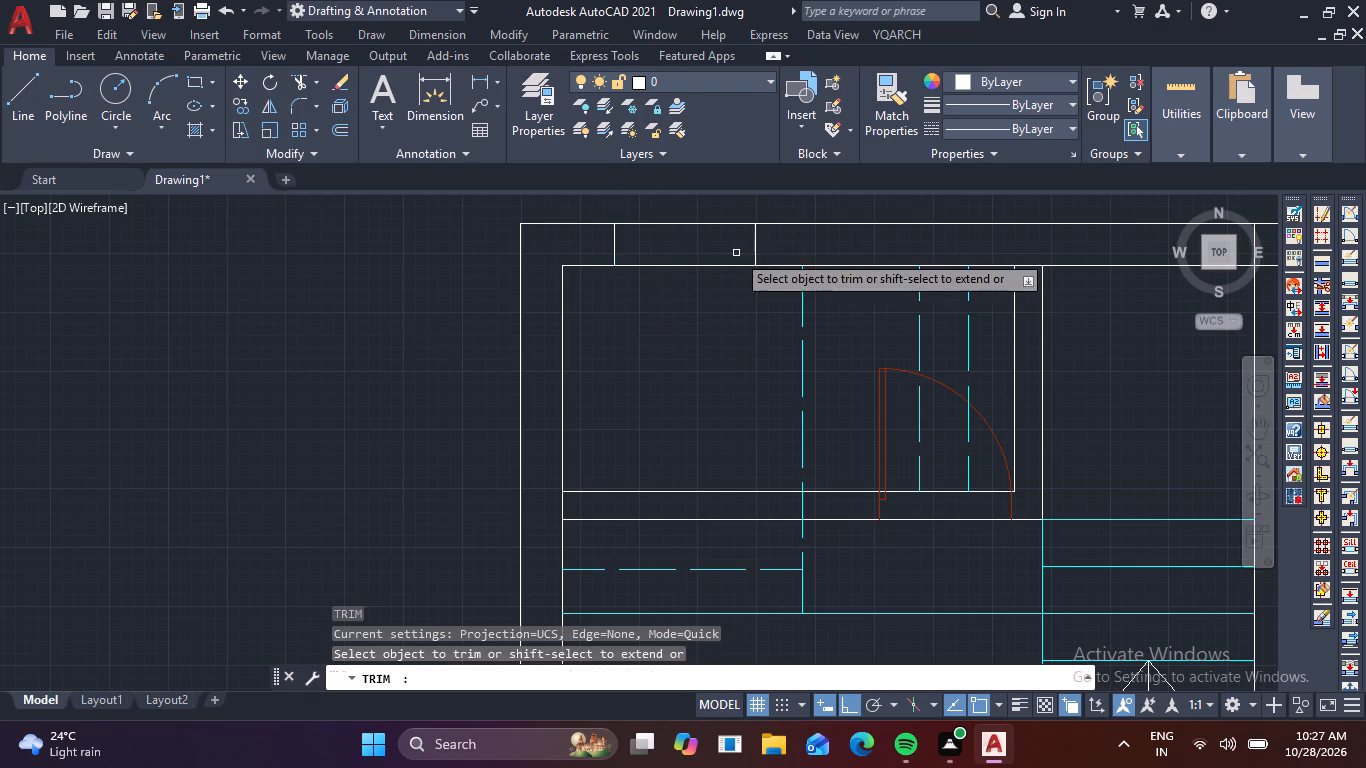
left_click_drag(724, 194, 729, 305)
left_click_drag(688, 219, 693, 237)
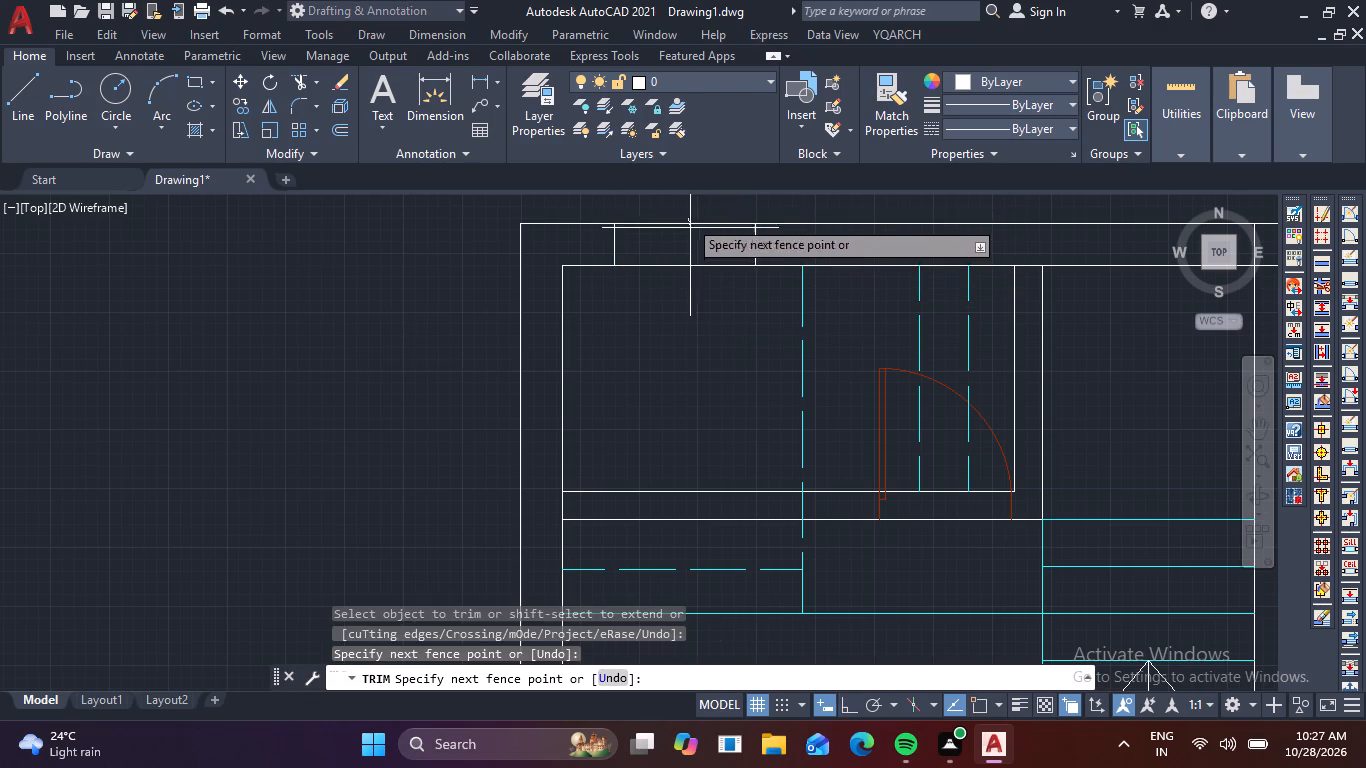
left_click_drag(693, 237, 703, 305)
key("Escape")
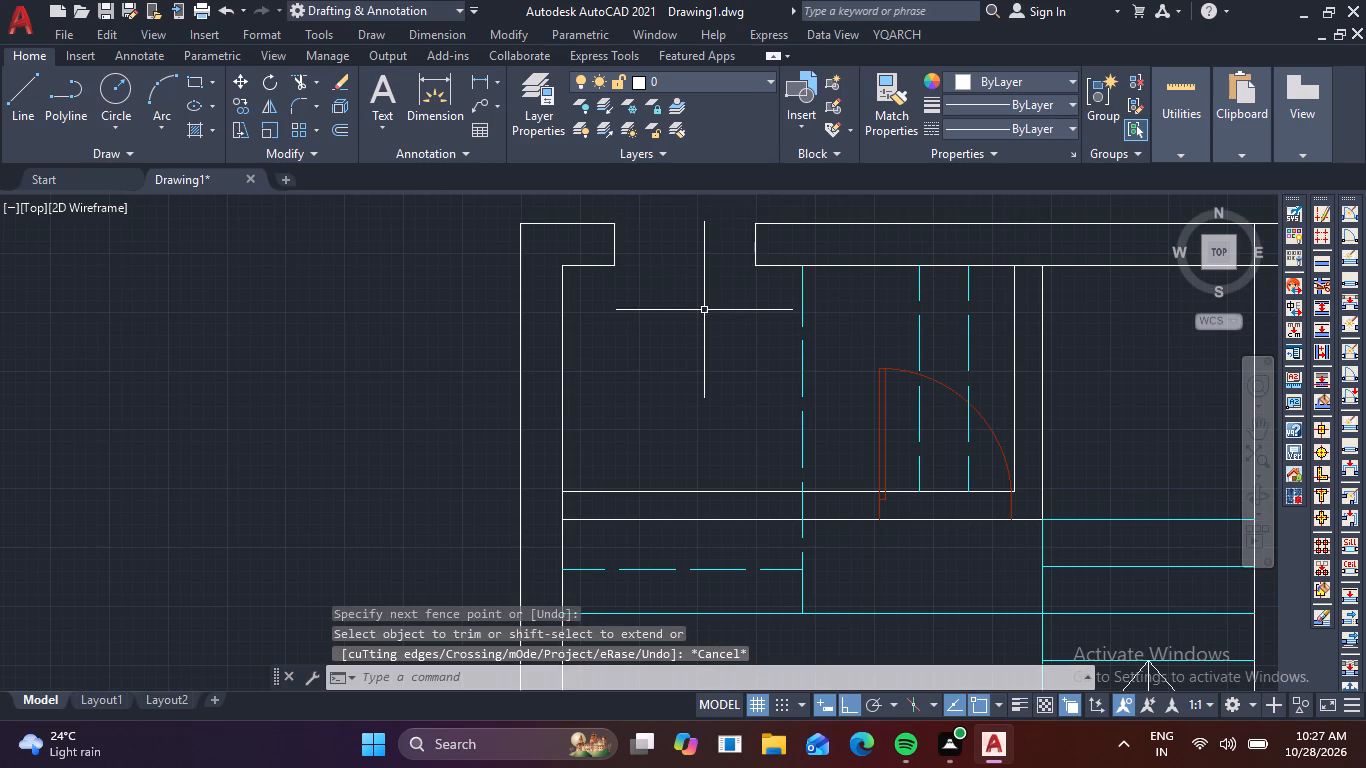
Draw two lines across the top wall's gap near the upper-left corner, rejoining its inner and outer faces between the cross lines.
key("l")
key("space")
left_click(615, 271)
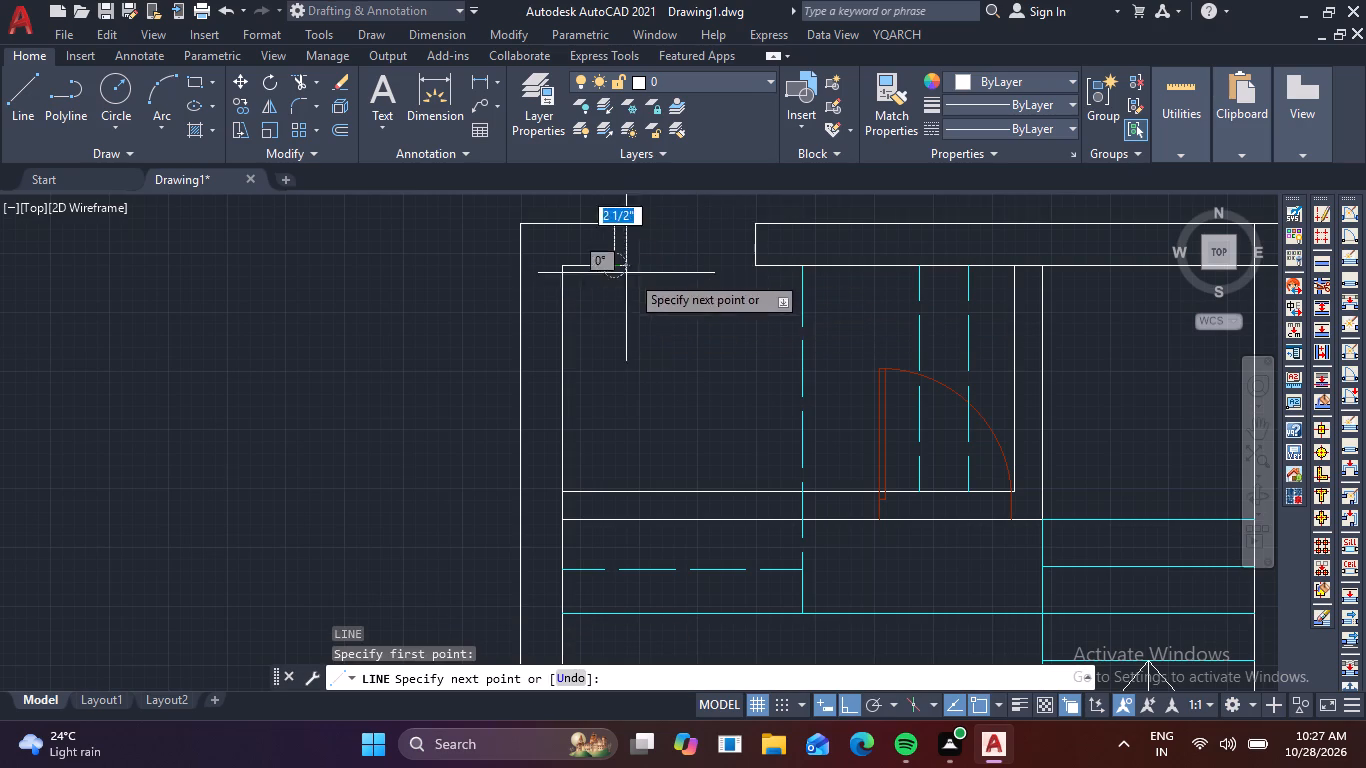
left_click(757, 265)
key("space")
key("space")
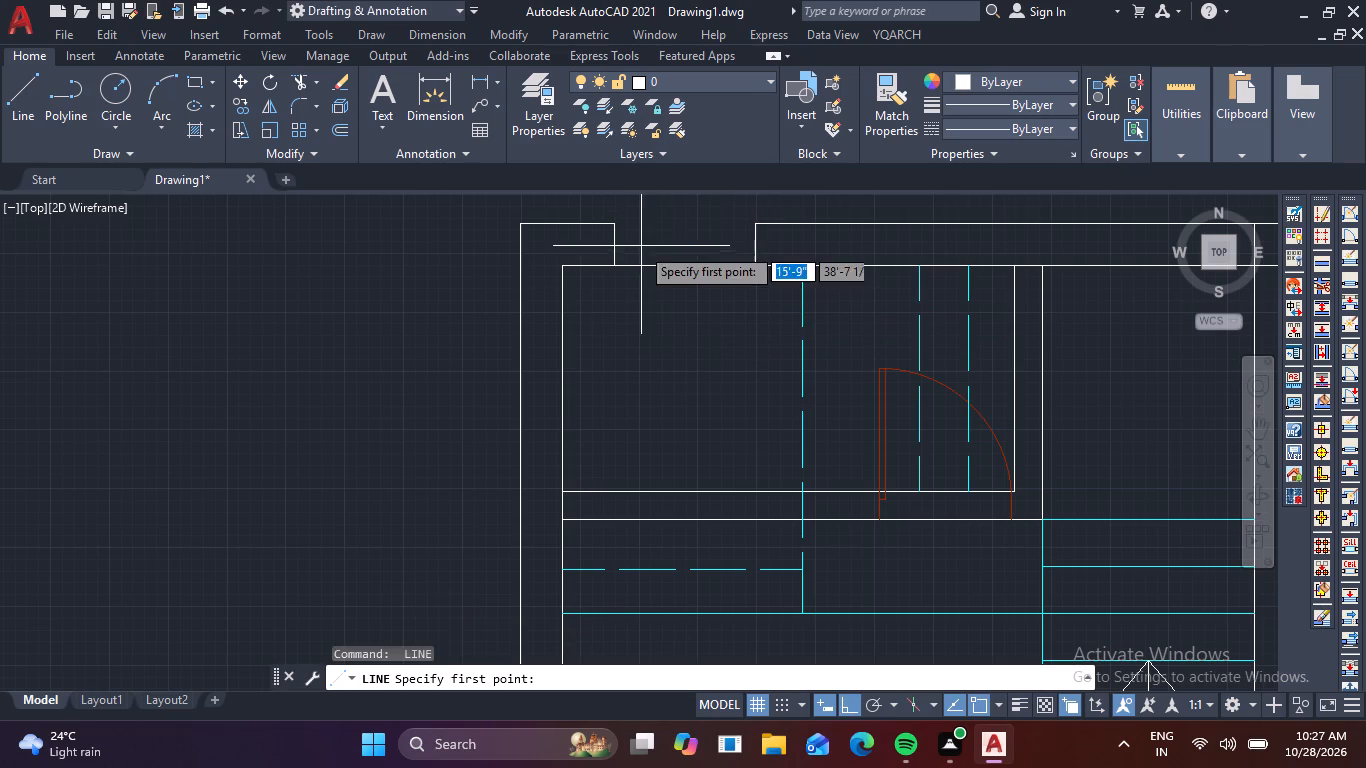
left_click(616, 230)
left_click(757, 229)
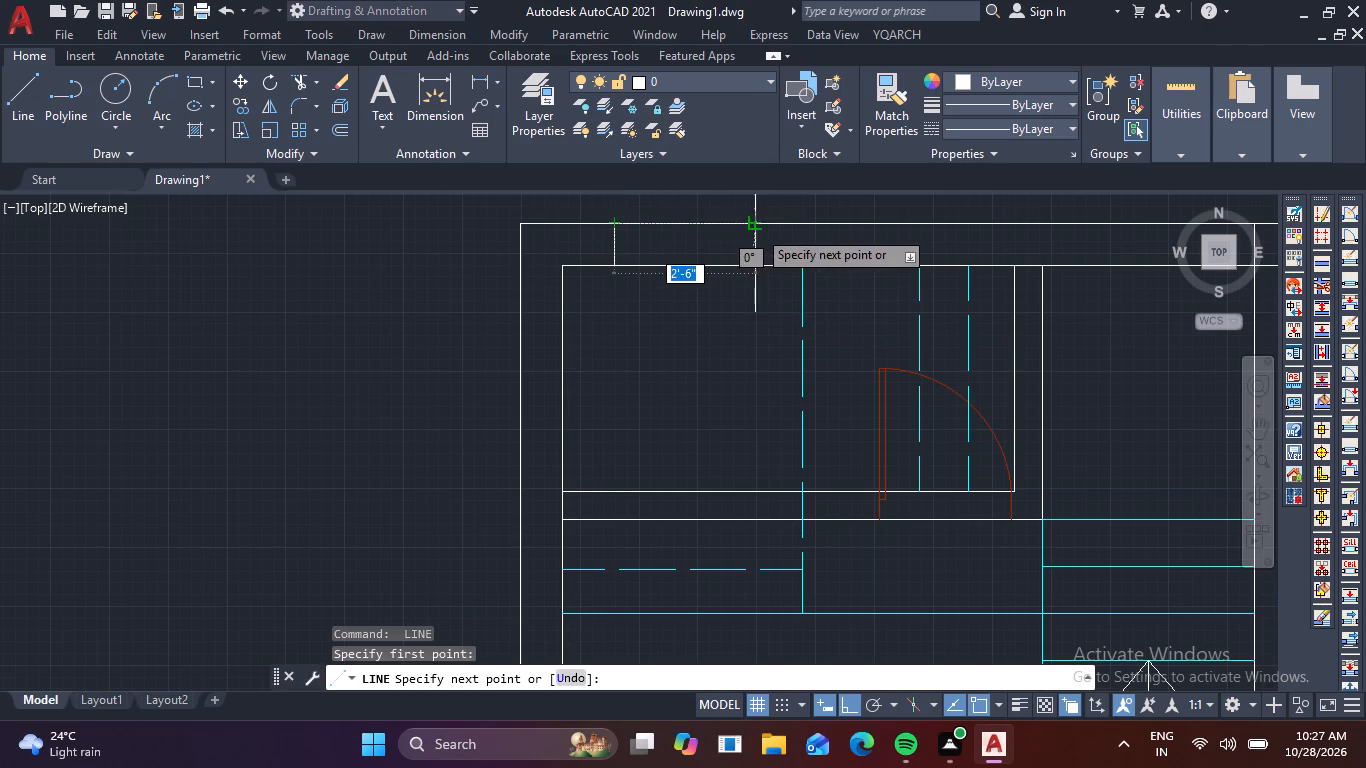
key("space")
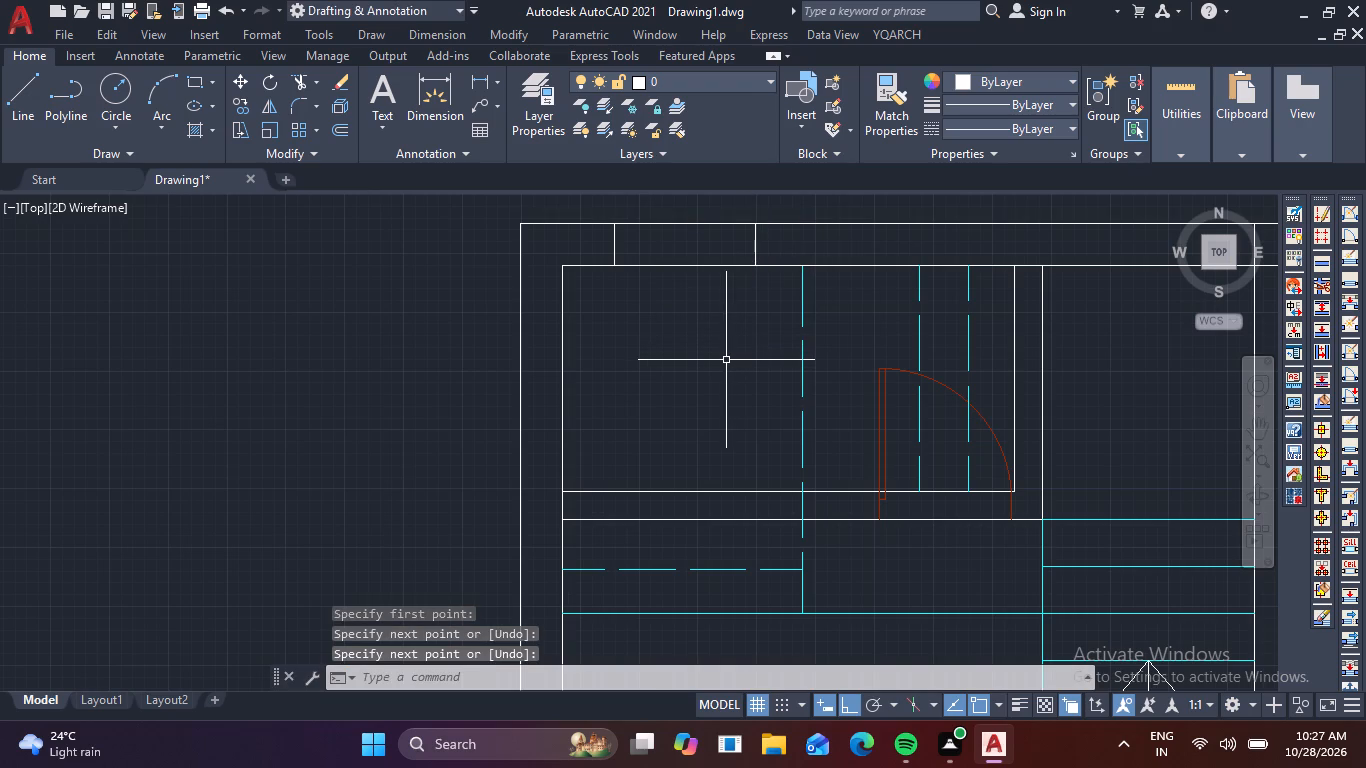
Offset both new face lines 2" inward into the wall thickness.
type("O 2")
key("space")
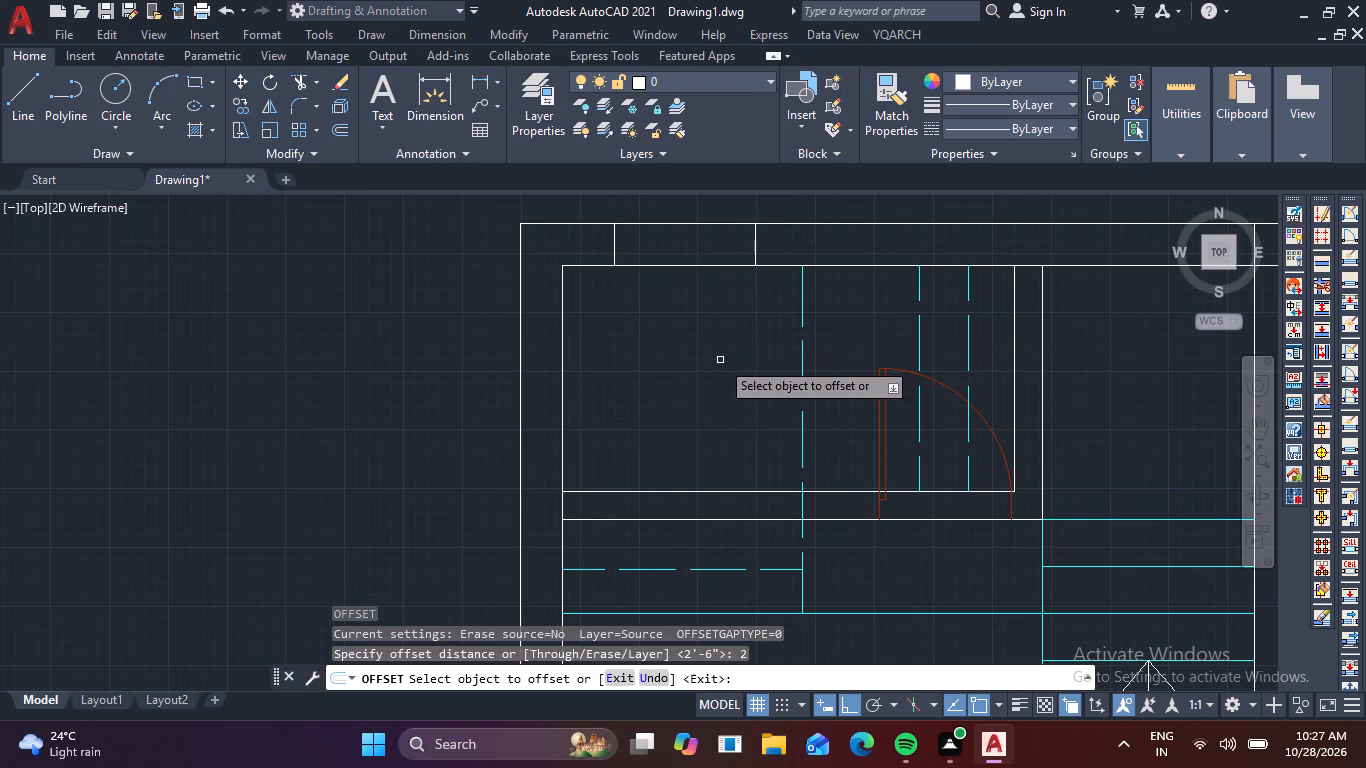
left_click(710, 266)
left_click(711, 245)
left_click(721, 223)
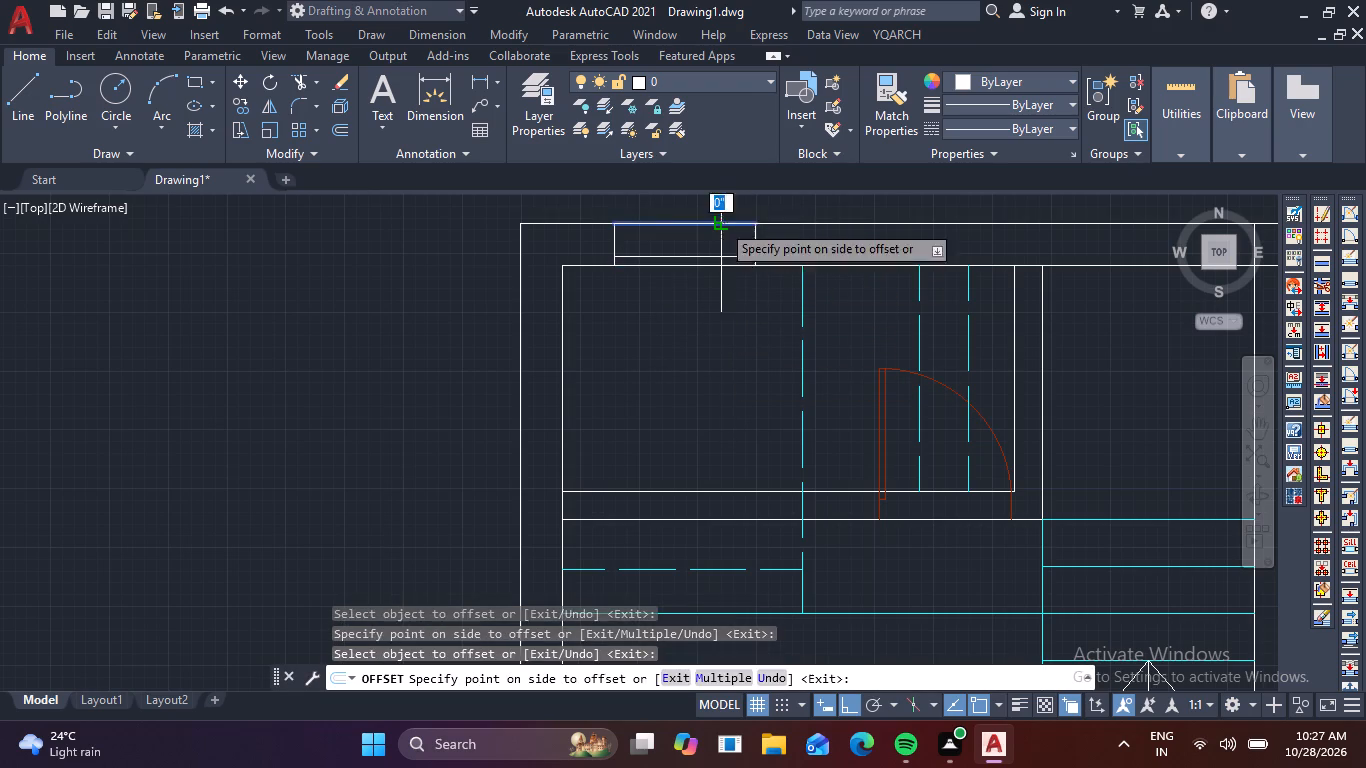
left_click(704, 242)
key("Escape")
Change the upper-left wall section's two face lines and two offset lines to blue.
left_click(706, 306)
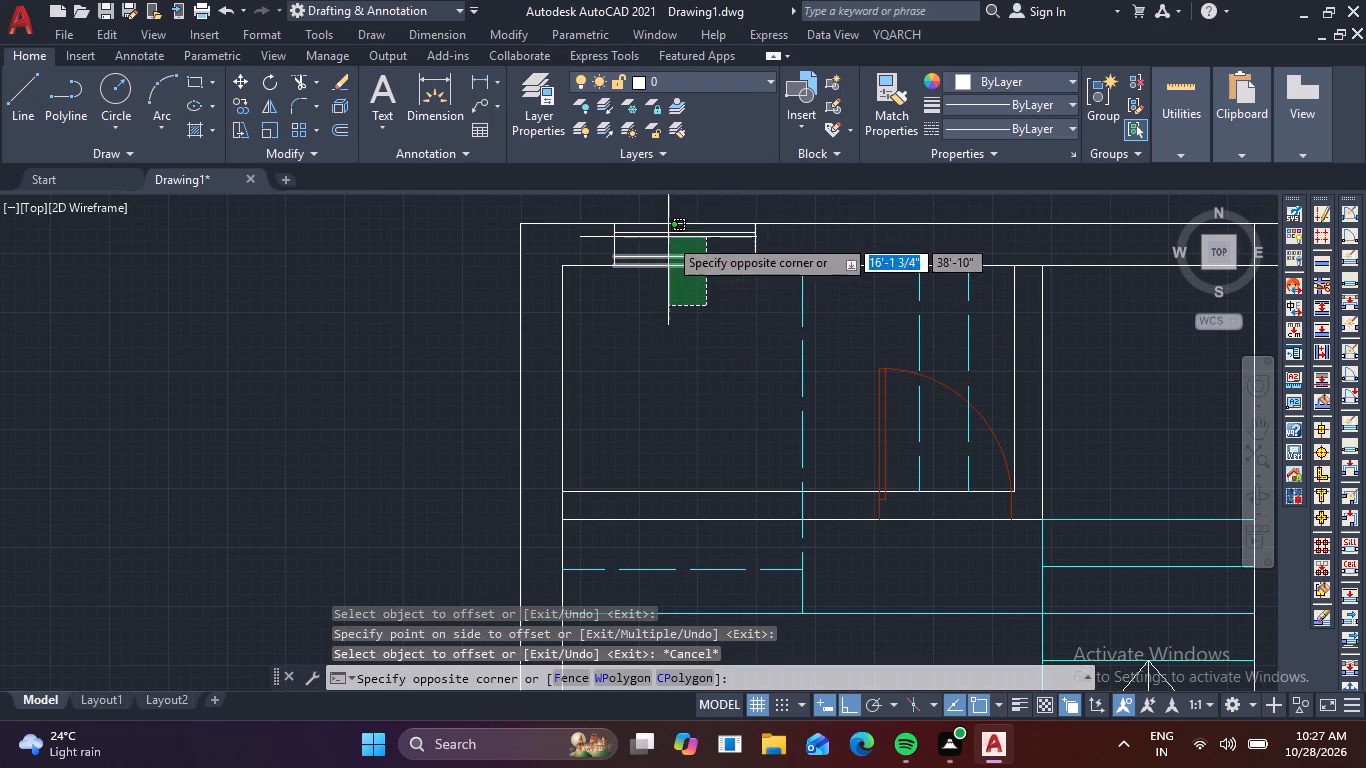
left_click(665, 210)
left_click(1072, 81)
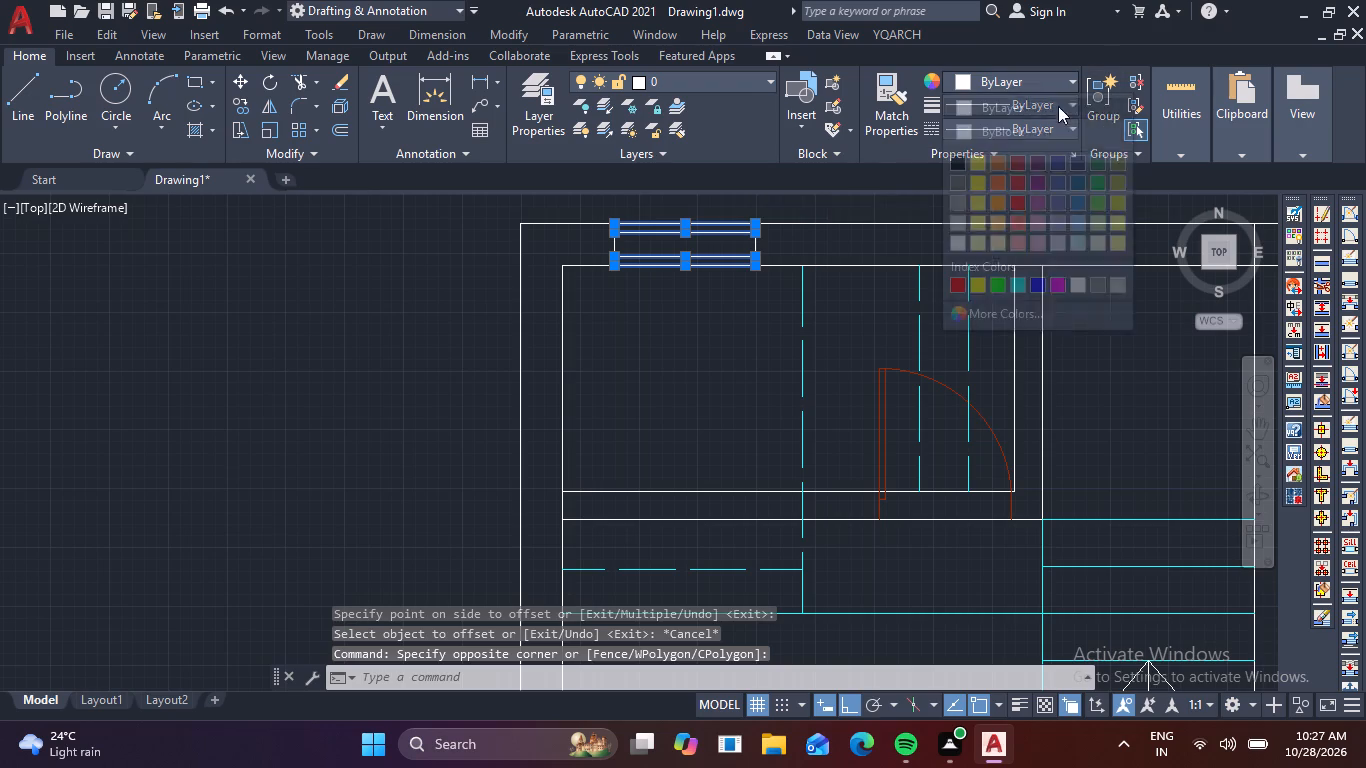
left_click(1042, 287)
key("Escape")
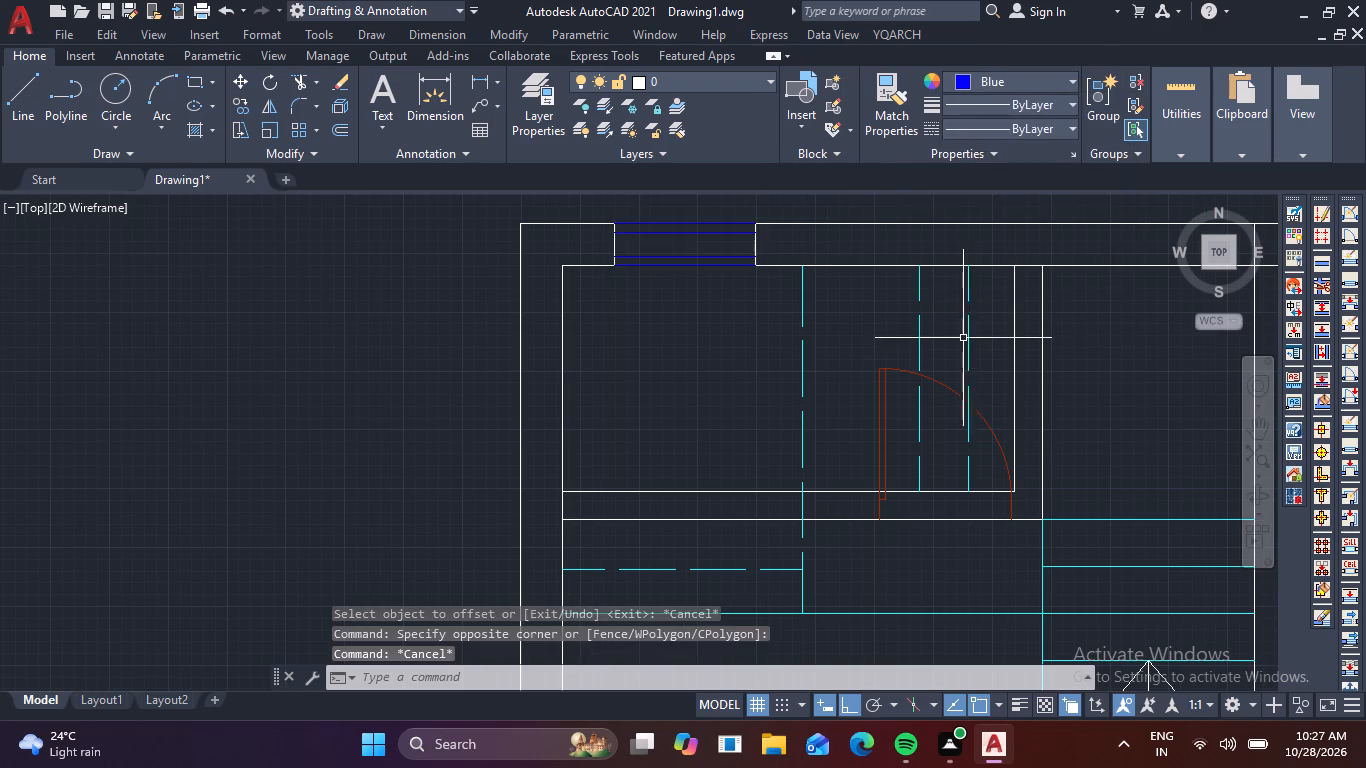
Draw a short line across the top exterior wall above the room right of the staircase, between its outer and inner faces.
scroll(962, 339, "down", 2)
middle_click_drag(988, 353, 873, 345)
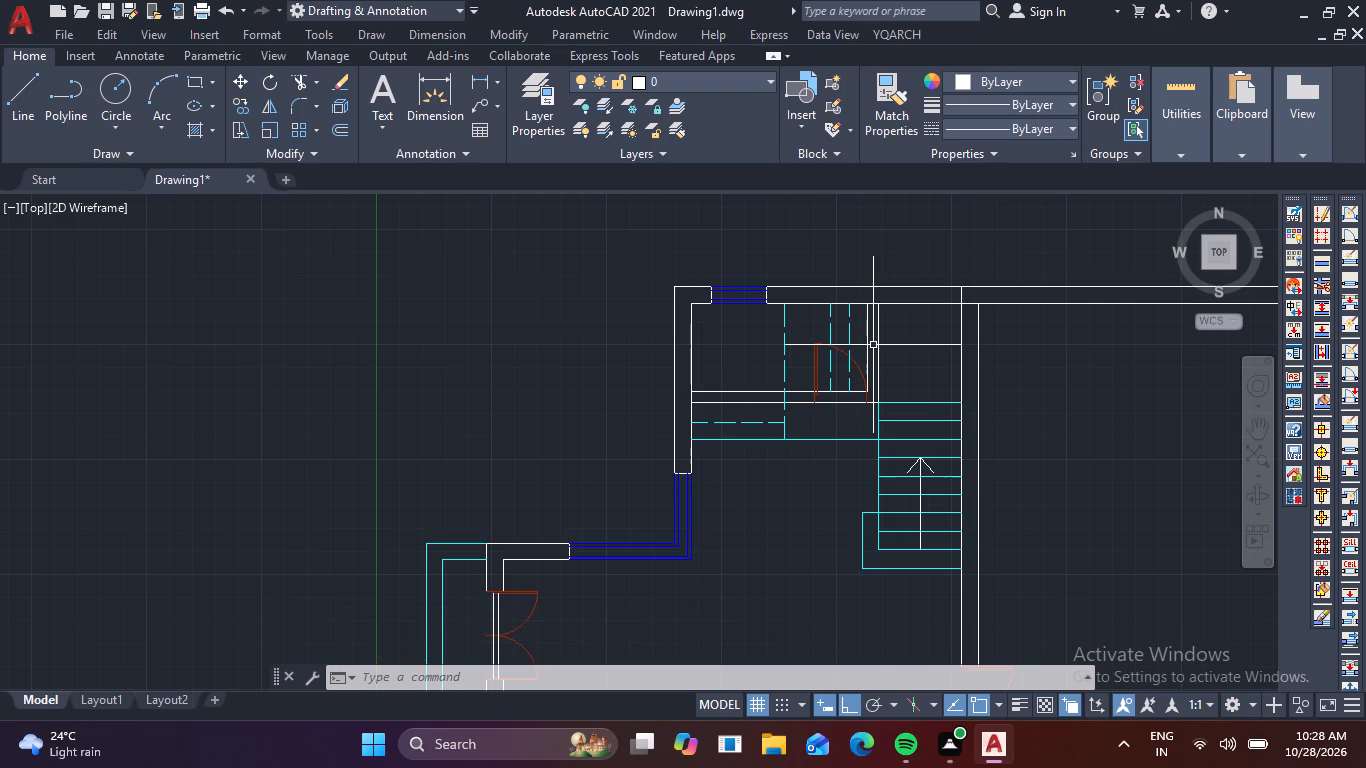
middle_click_drag(911, 386, 616, 404)
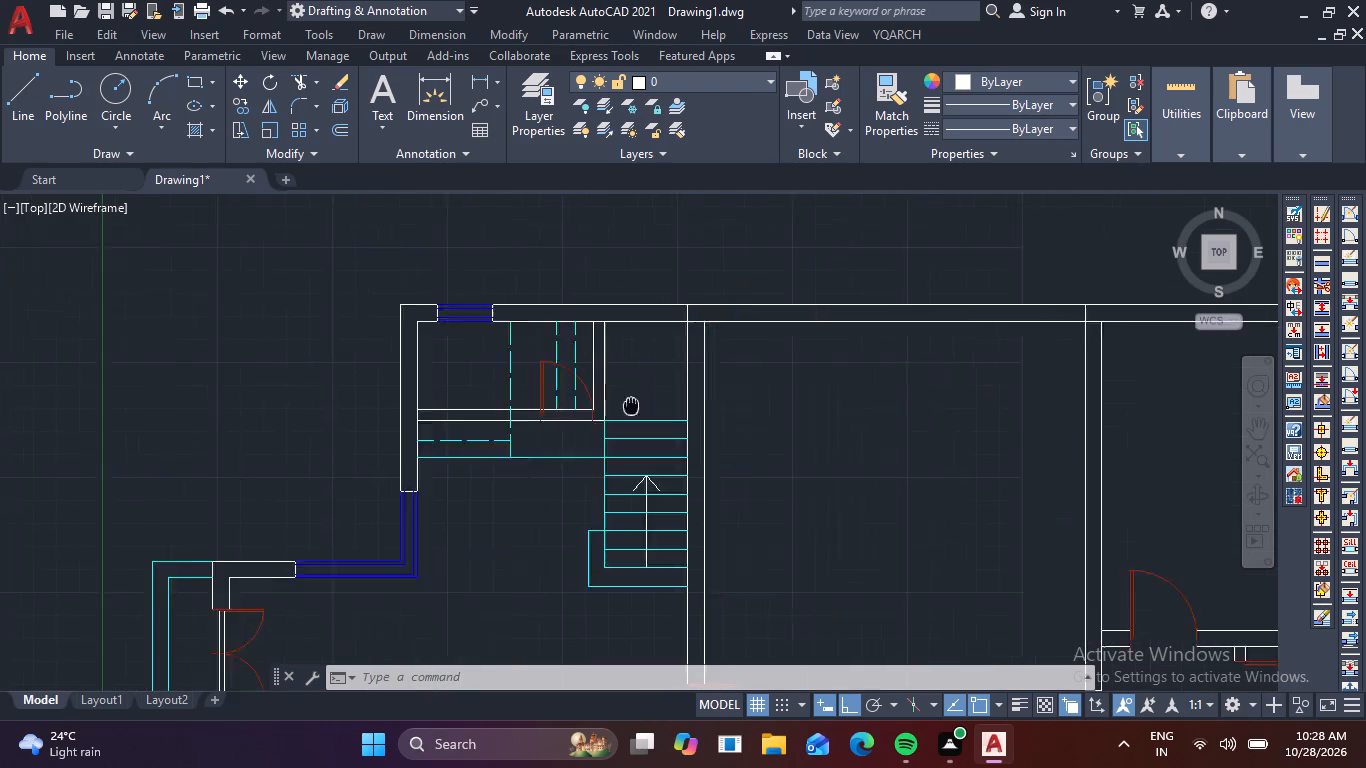
middle_click_drag(616, 404, 479, 411)
key("l")
key("space")
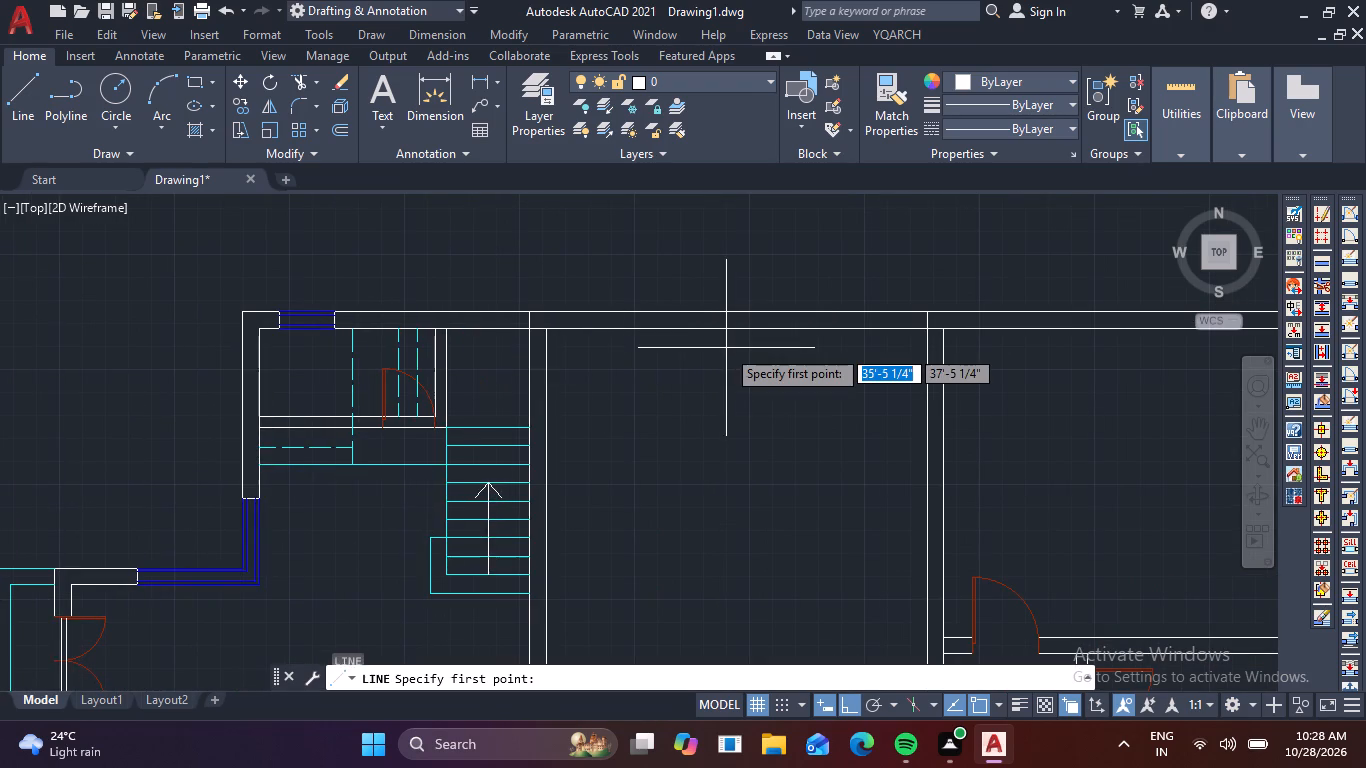
scroll(726, 327, "up", 3)
scroll(591, 312, "down", 2)
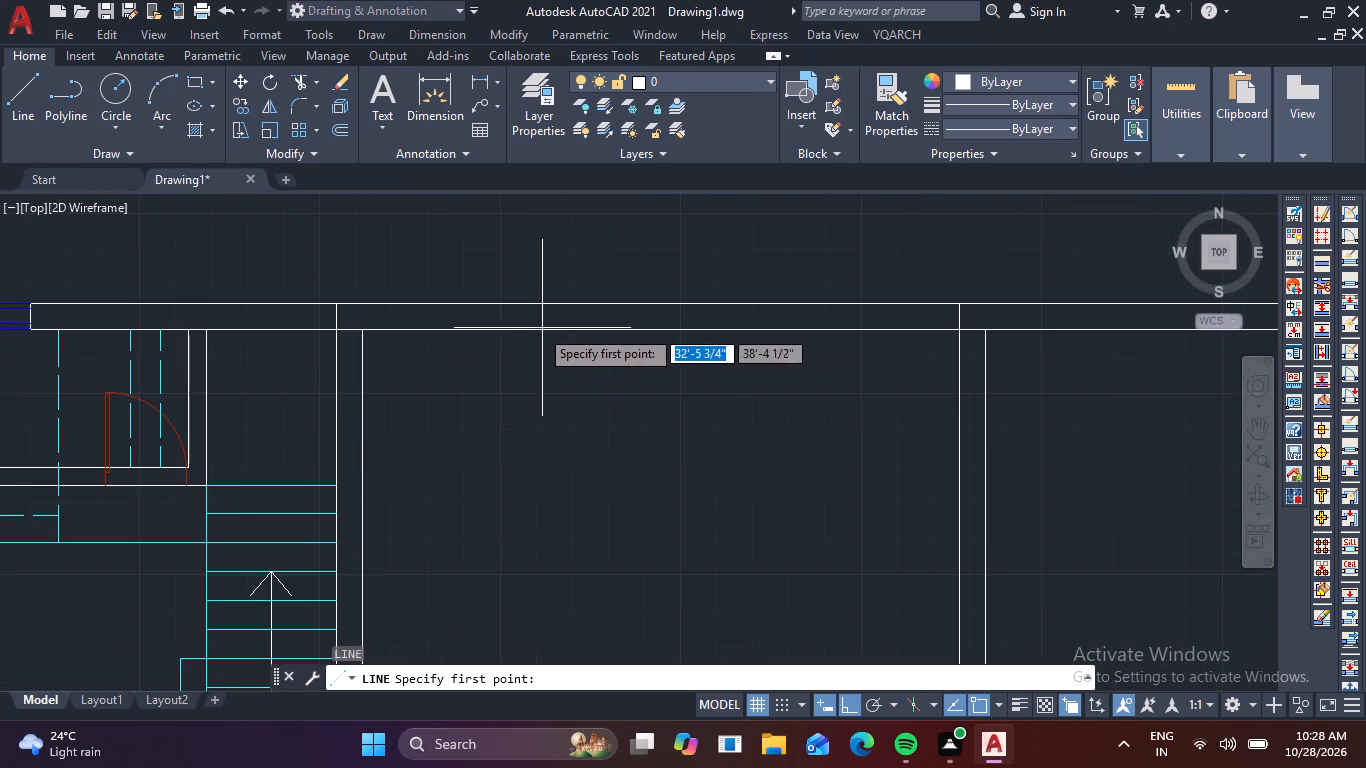
left_click(535, 303)
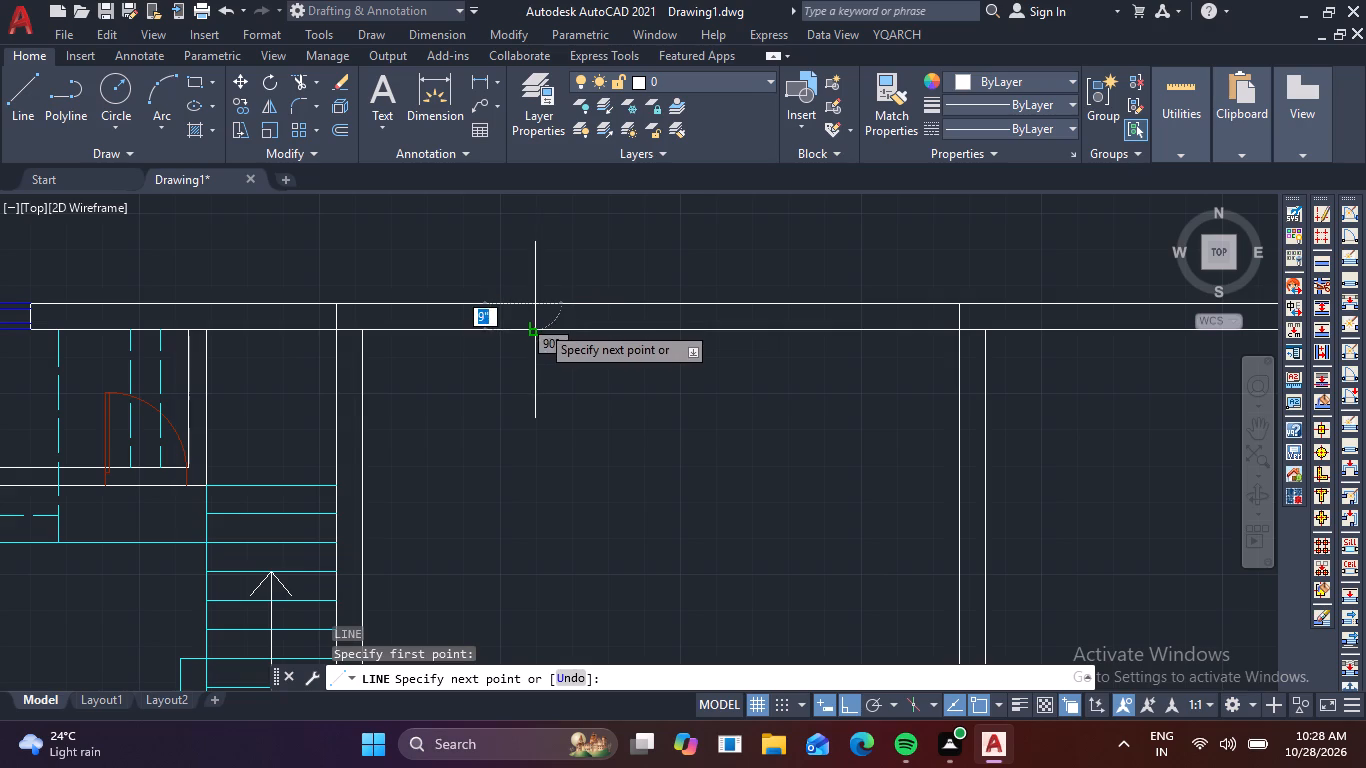
left_click(540, 324)
key("space")
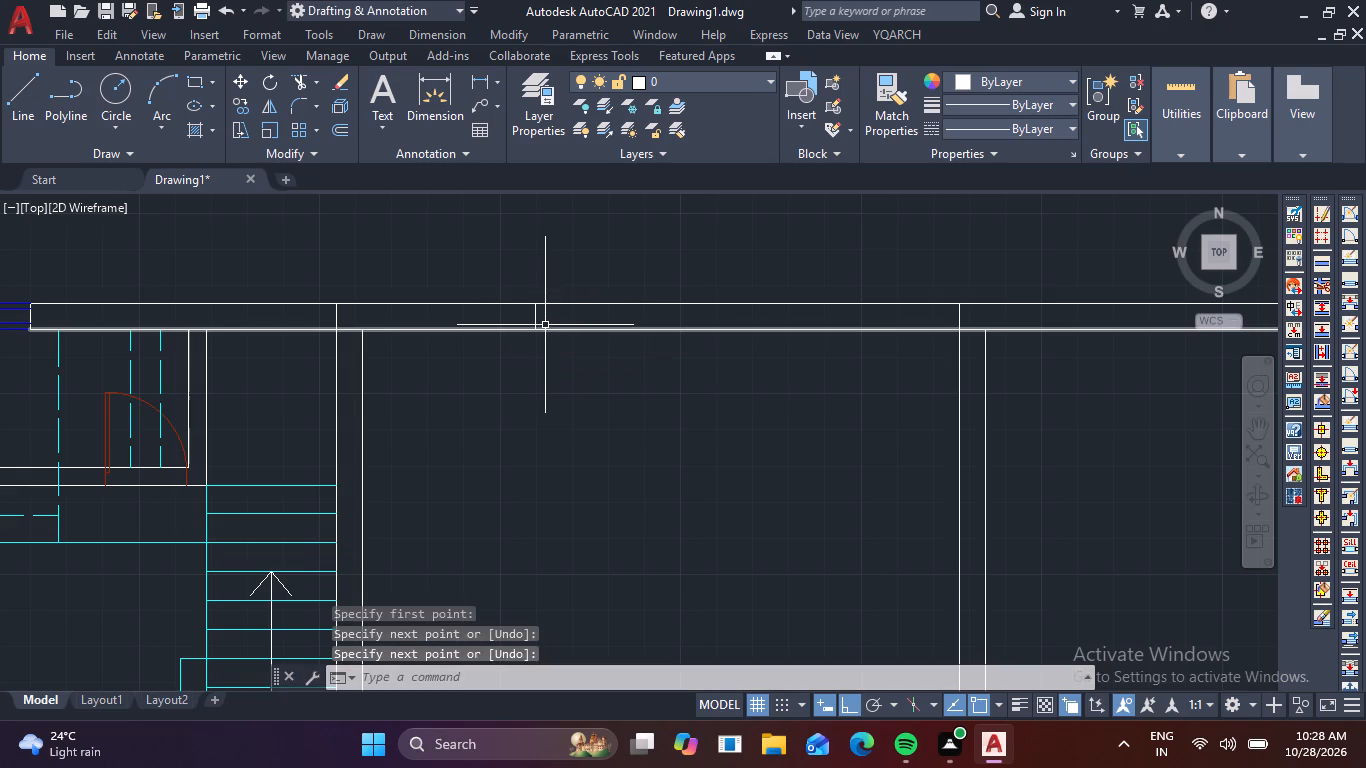
Offset the new cross line 8' to the right along the top wall.
type("O")
key("space")
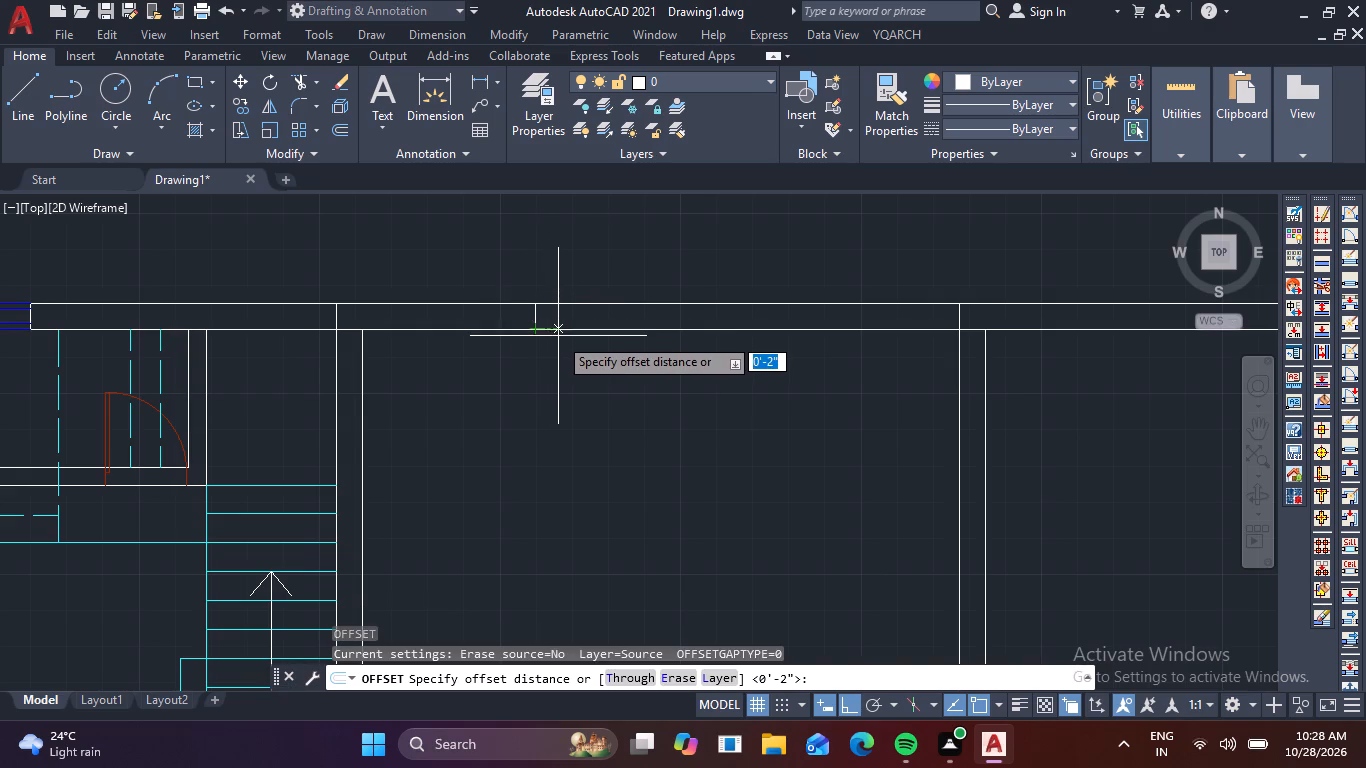
type("5'")
key("space")
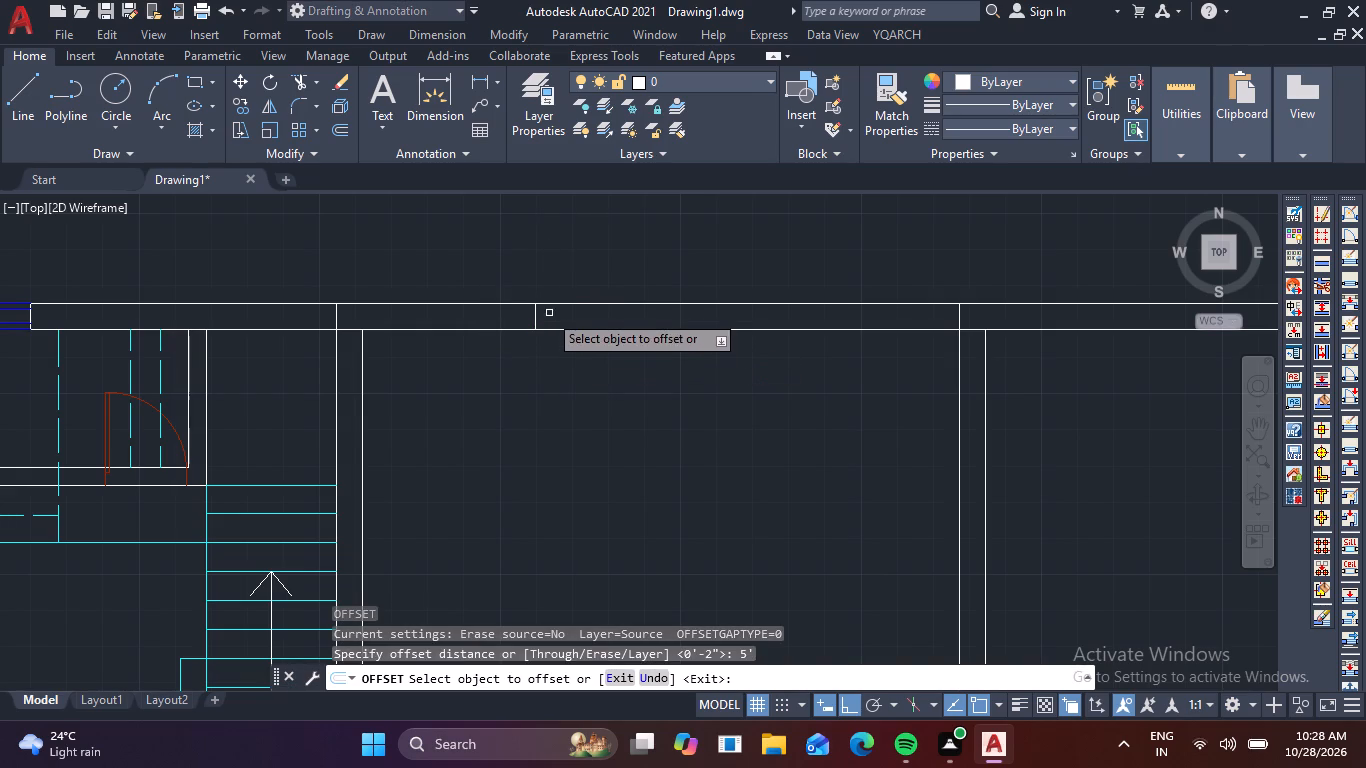
left_click(535, 314)
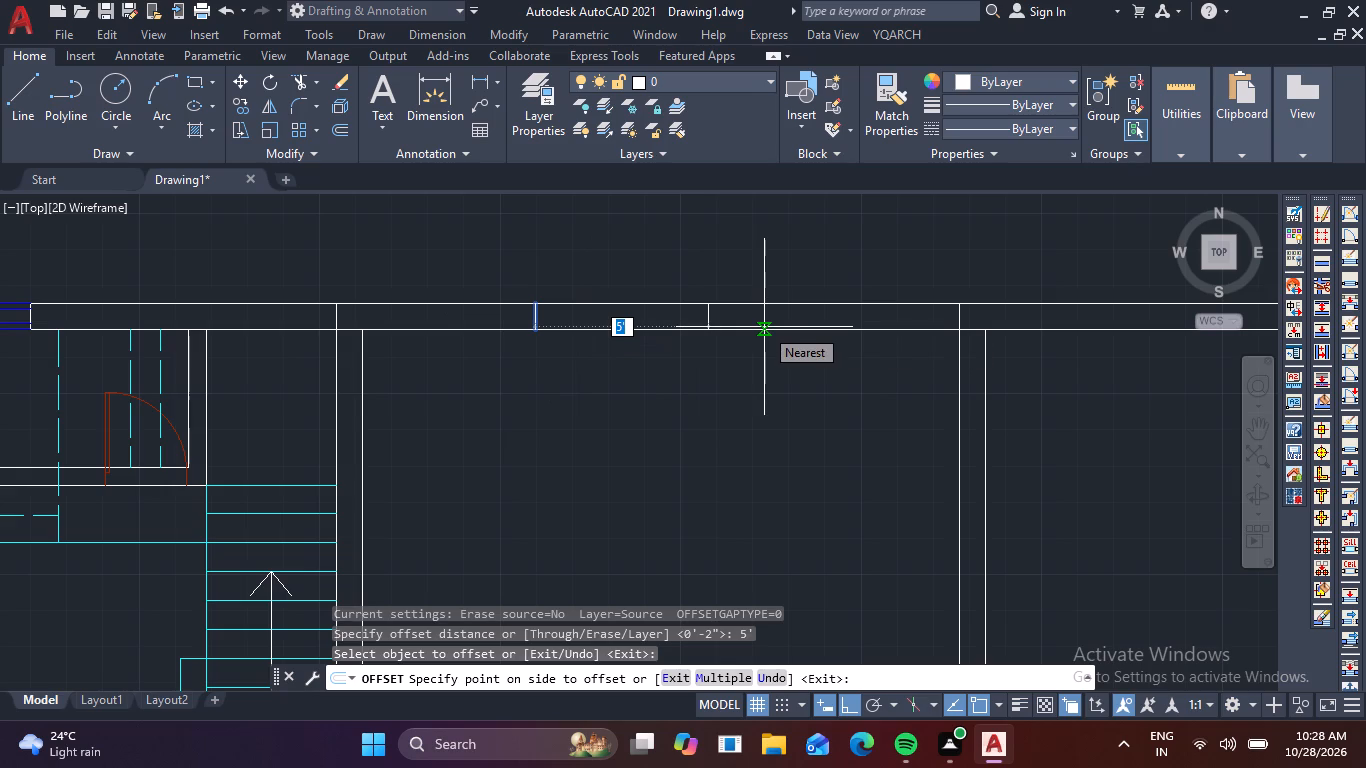
key("8")
key("apostrophe")
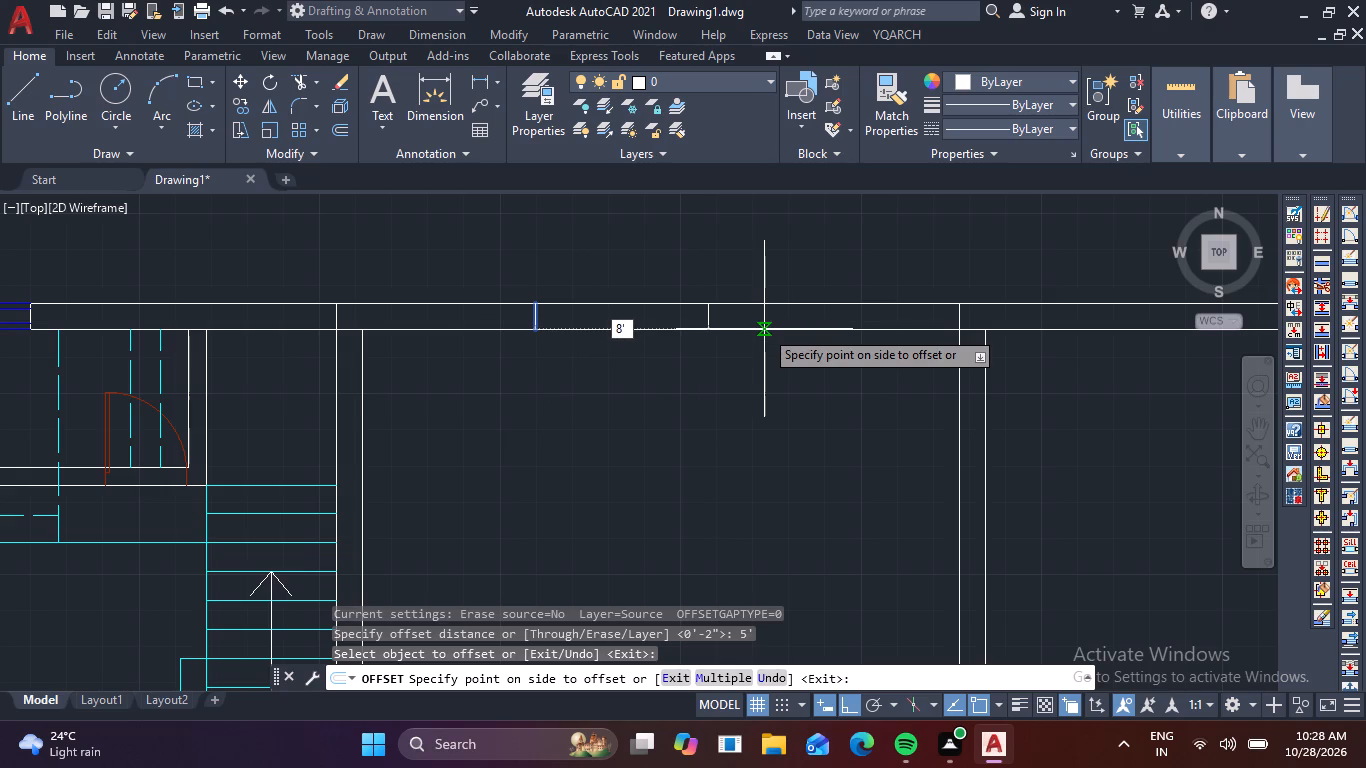
key("space")
key("Escape")
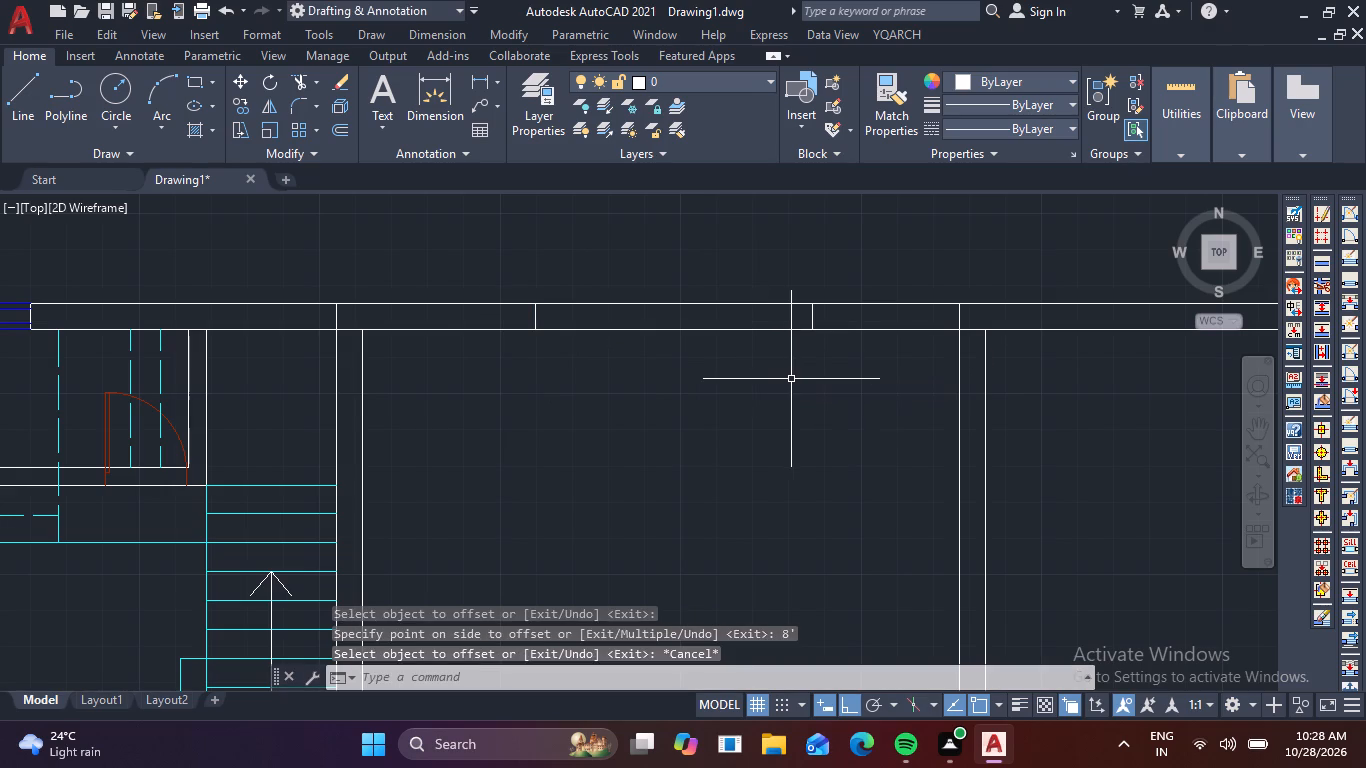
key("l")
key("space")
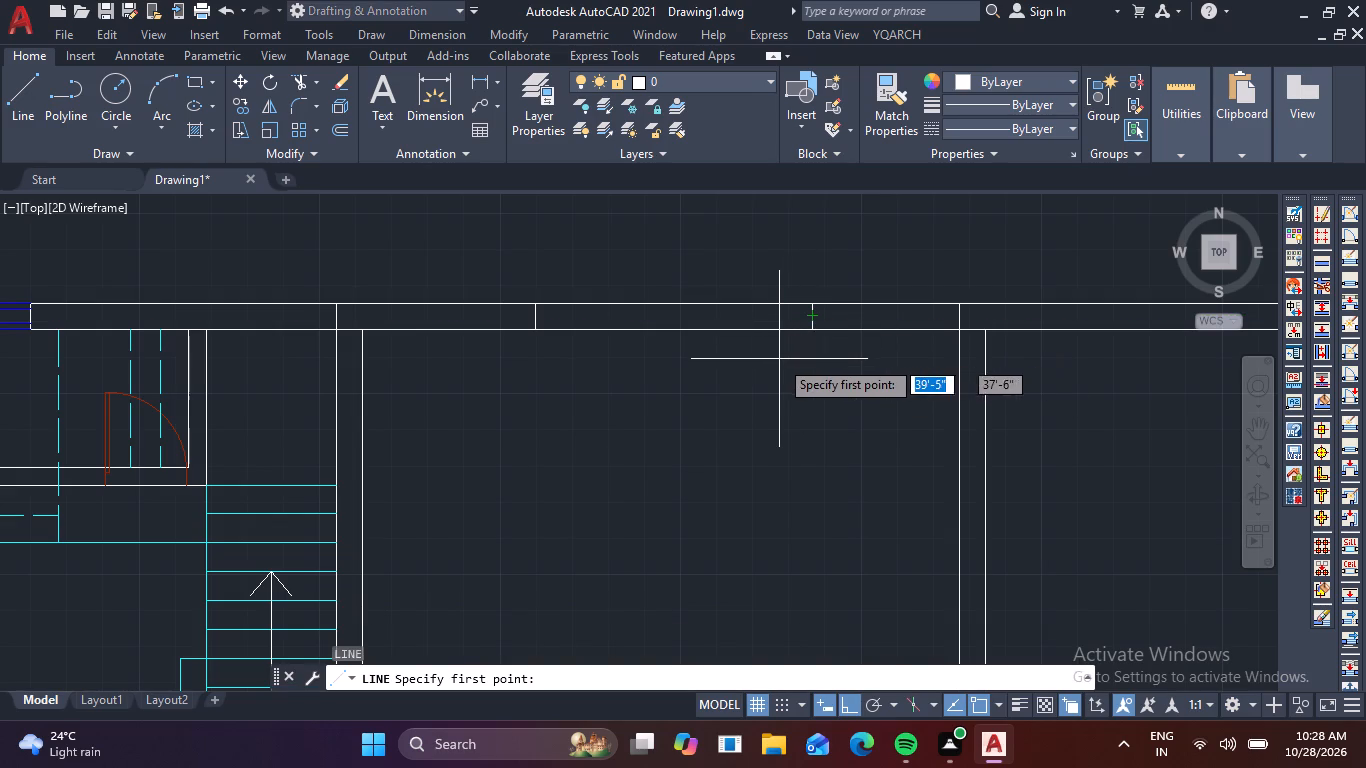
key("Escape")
Trim both faces of the top exterior wall between the two cross lines spaced 8' apart.
type("TR")
key("space")
left_click_drag(751, 272, 753, 349)
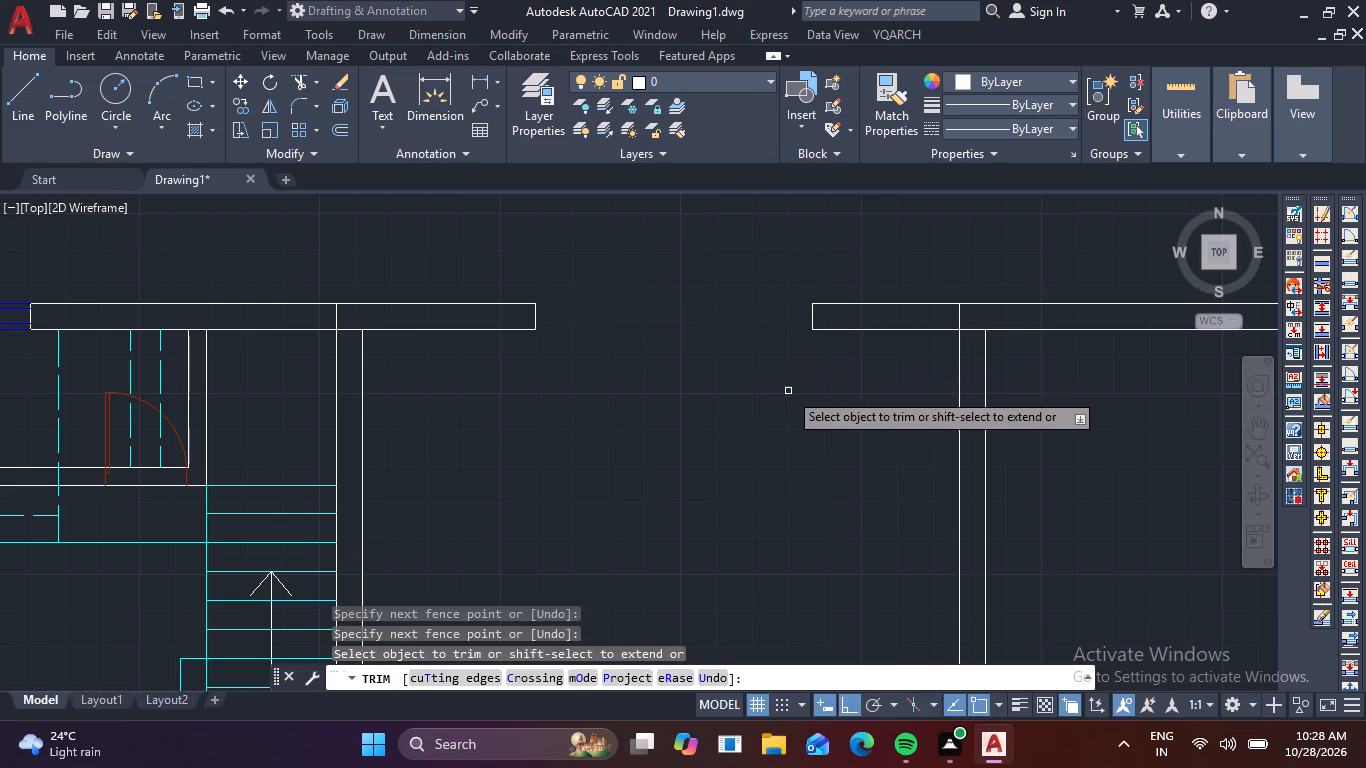
key("Escape")
Draw two lines across the 8' gap in the top wall, rejoining its outer and inner faces between the cross lines.
key("l")
key("space")
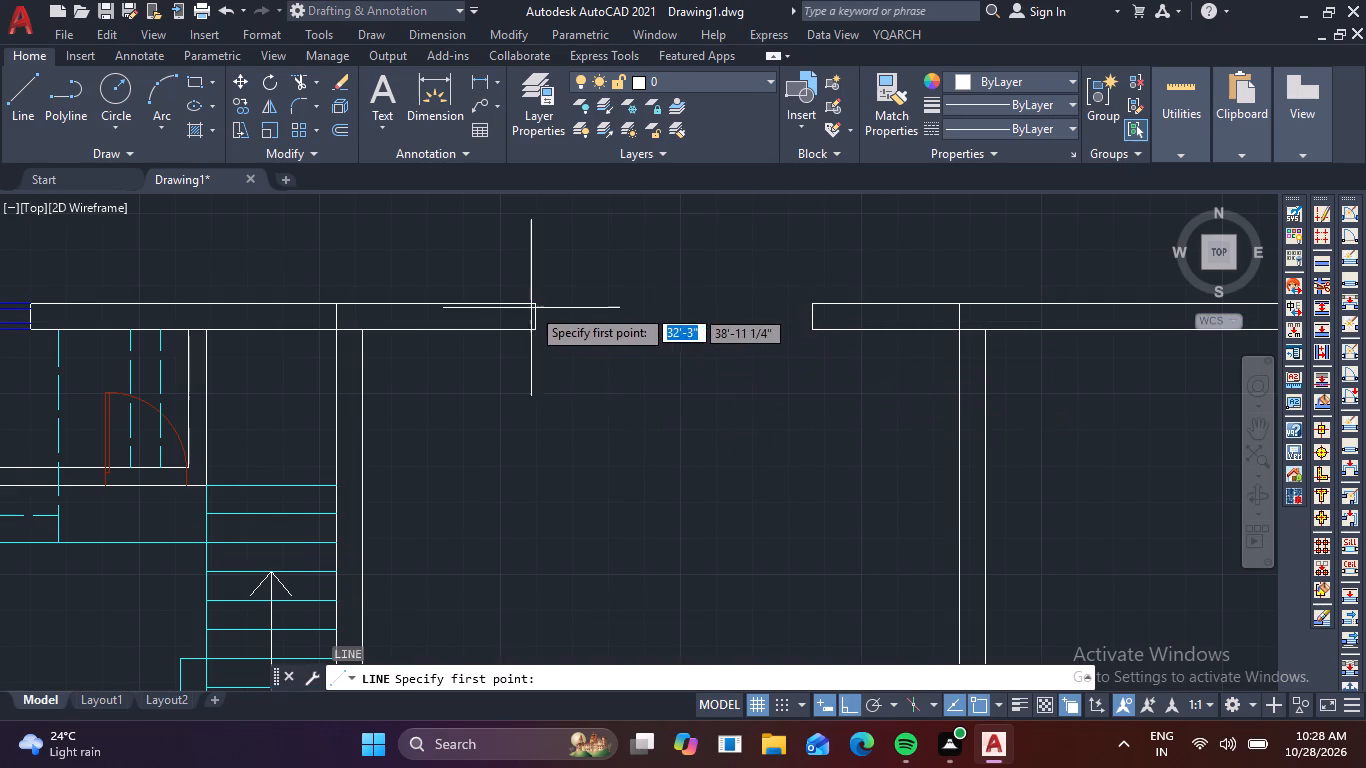
left_click(530, 307)
left_click(813, 305)
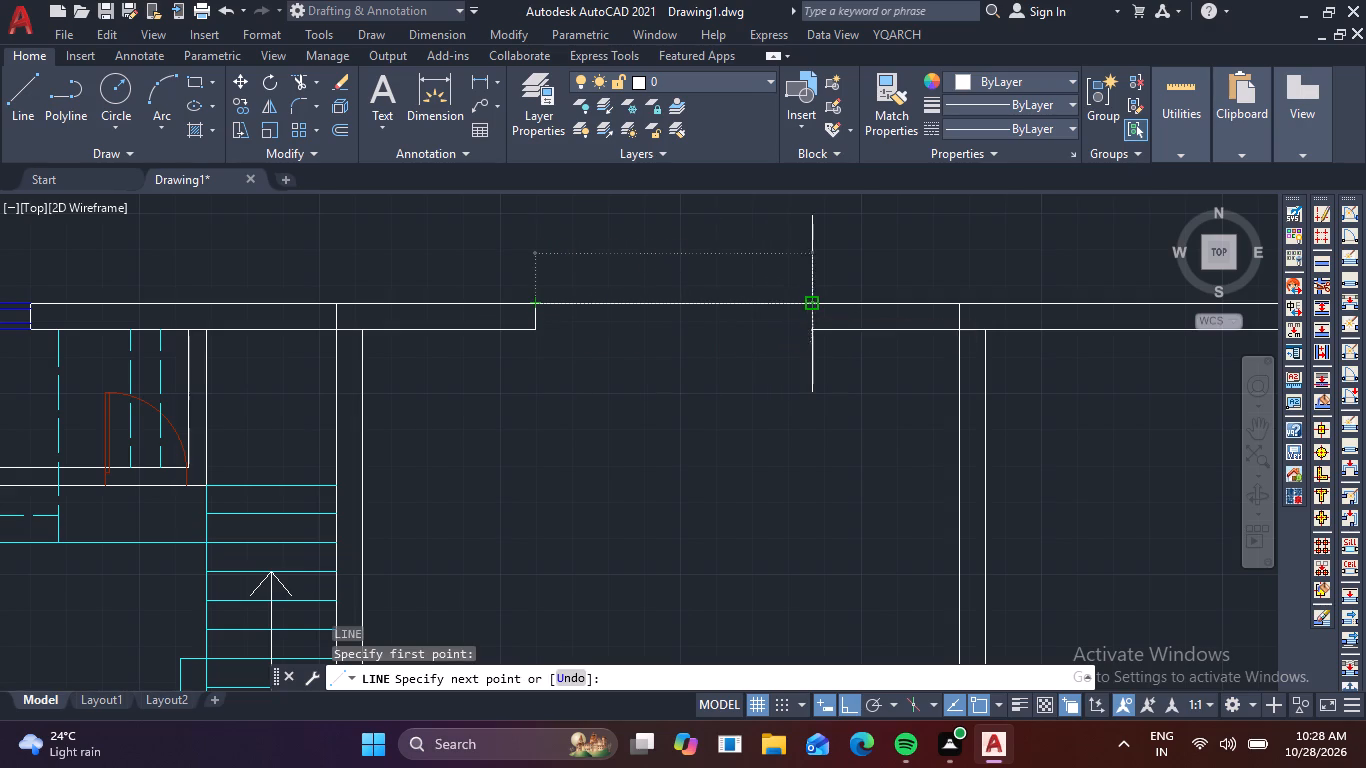
key("space")
key("space")
left_click(537, 332)
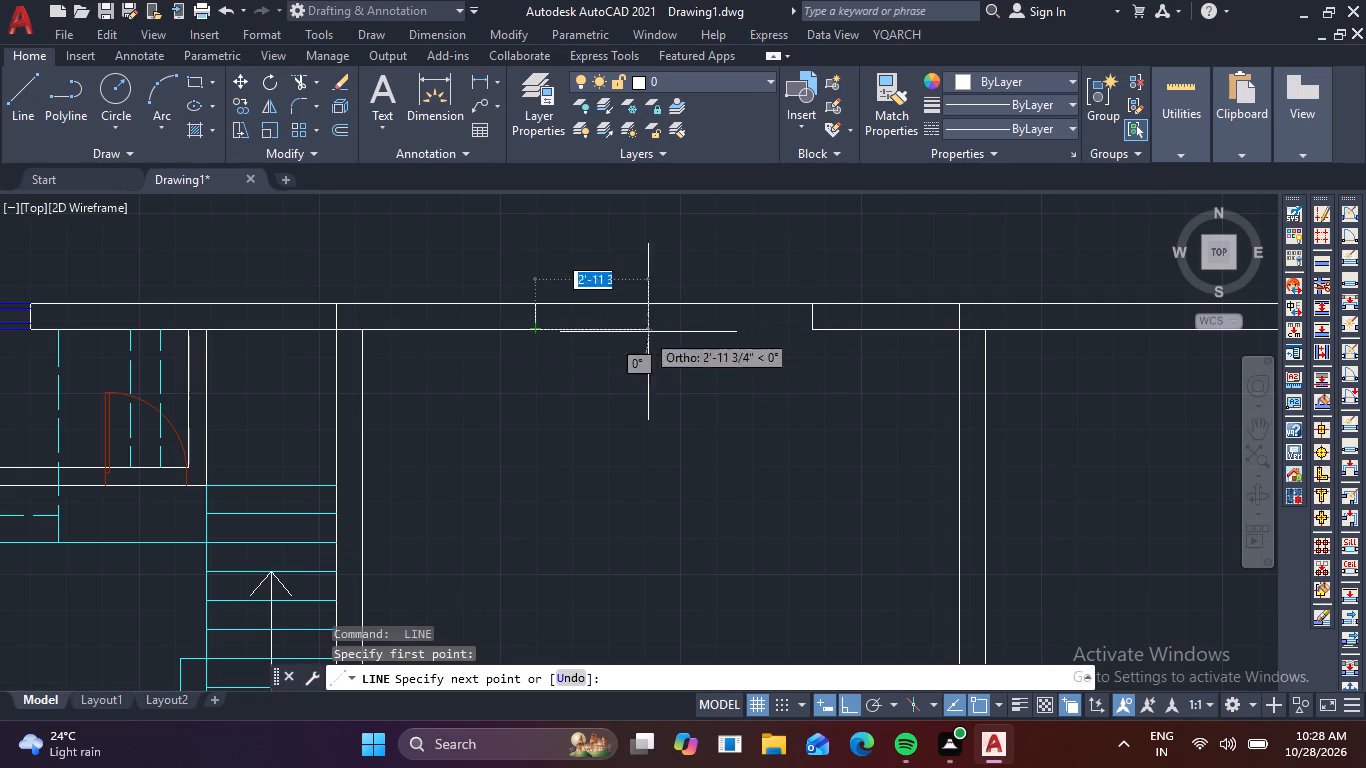
left_click(808, 327)
key("space")
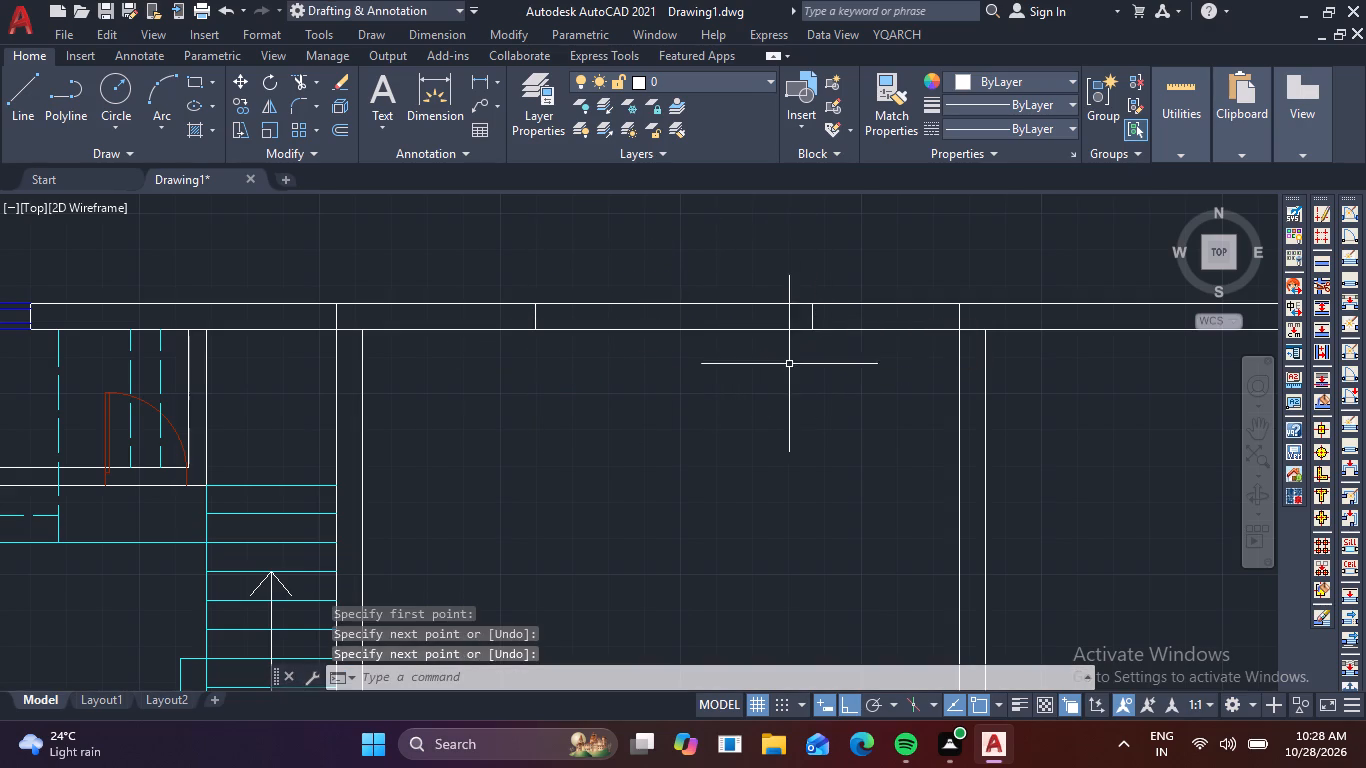
Offset the 8' section's inner and outer face lines 2" inward into the wall thickness.
key("o")
key("space")
type("2")
key("space")
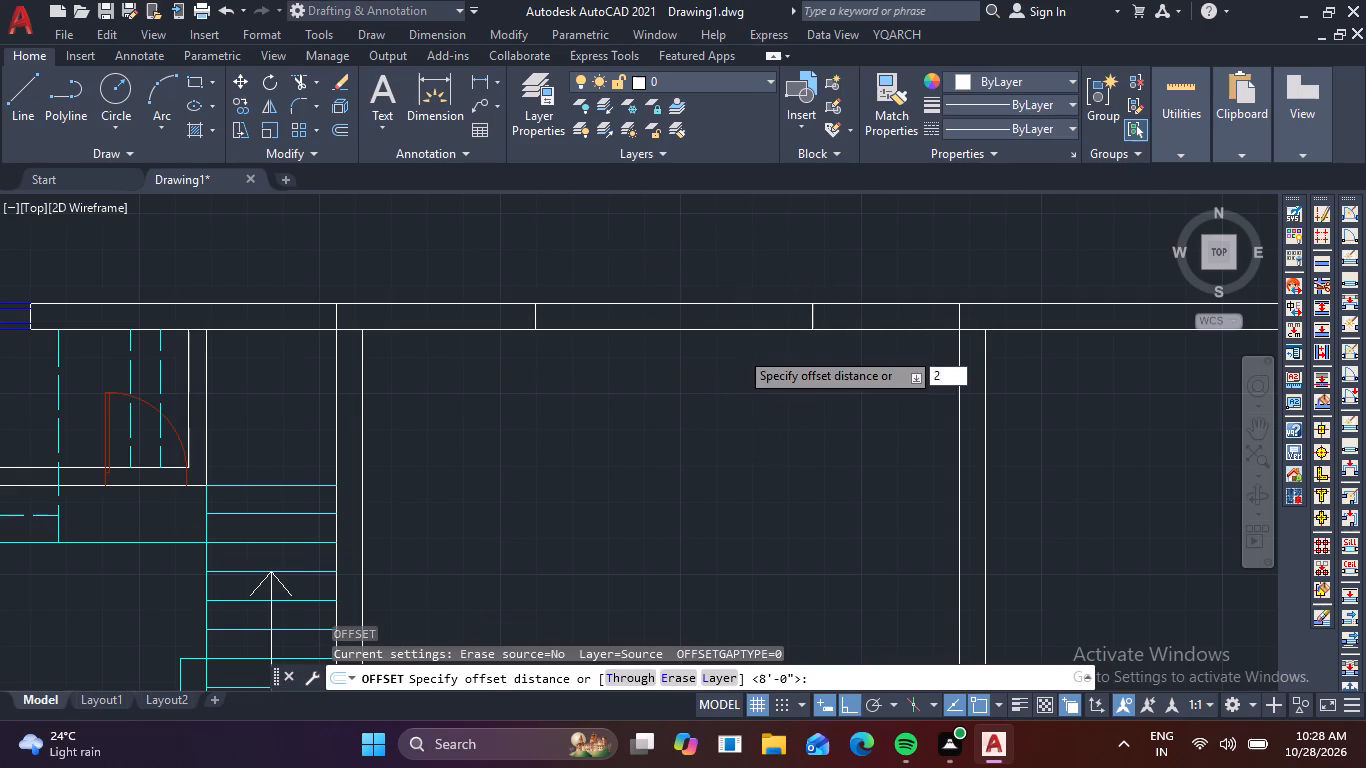
left_click(744, 327)
left_click(751, 301)
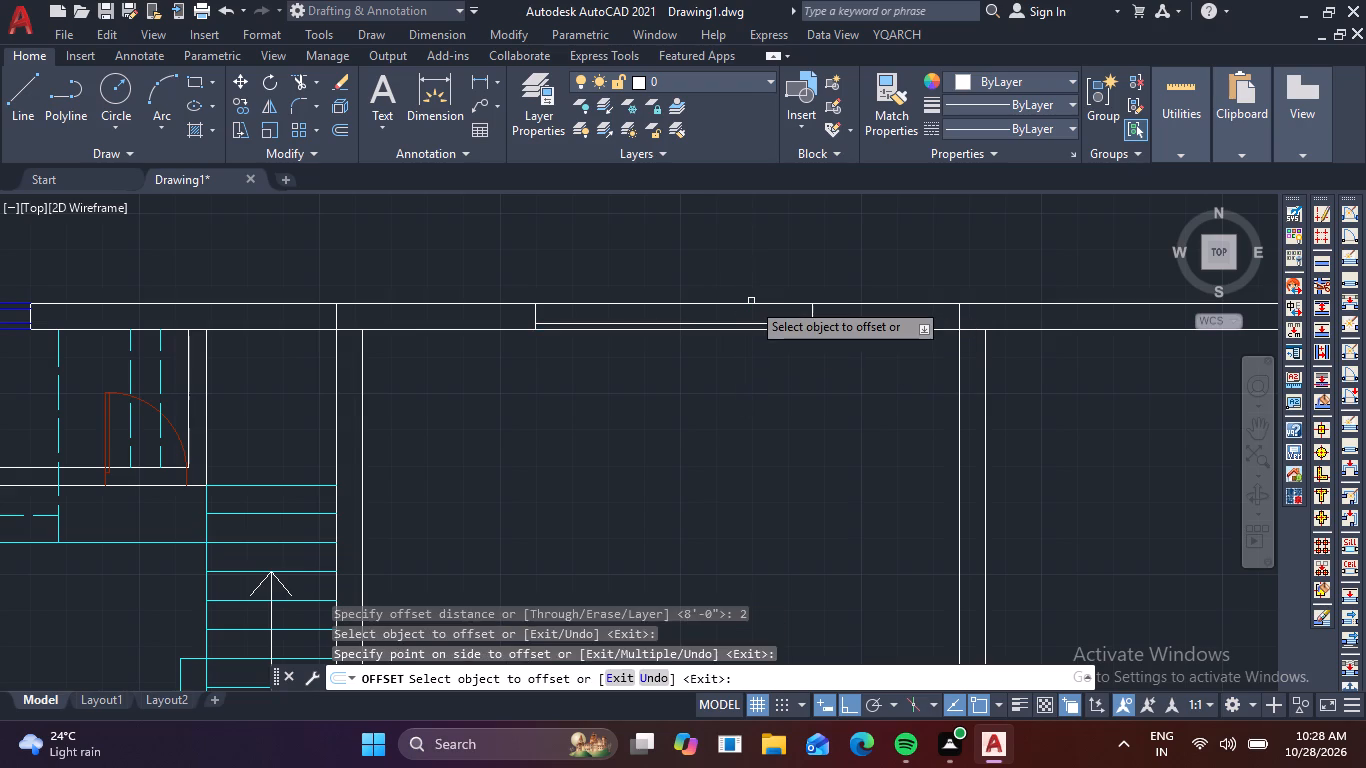
left_click(751, 301)
left_click(752, 303)
left_click(749, 337)
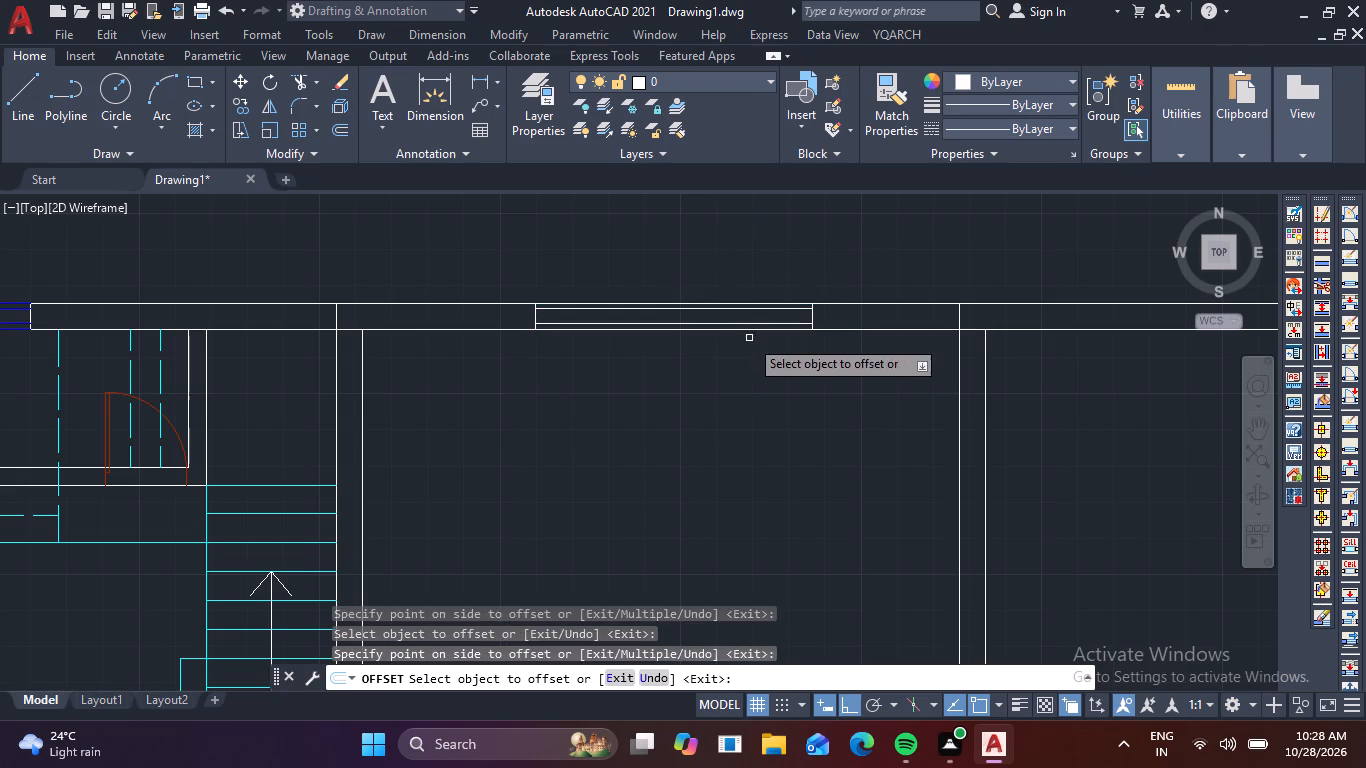
key("Escape")
Change the 8' wall section's two face lines and two offset lines to blue.
left_click_drag(762, 372, 727, 340)
left_click(651, 286)
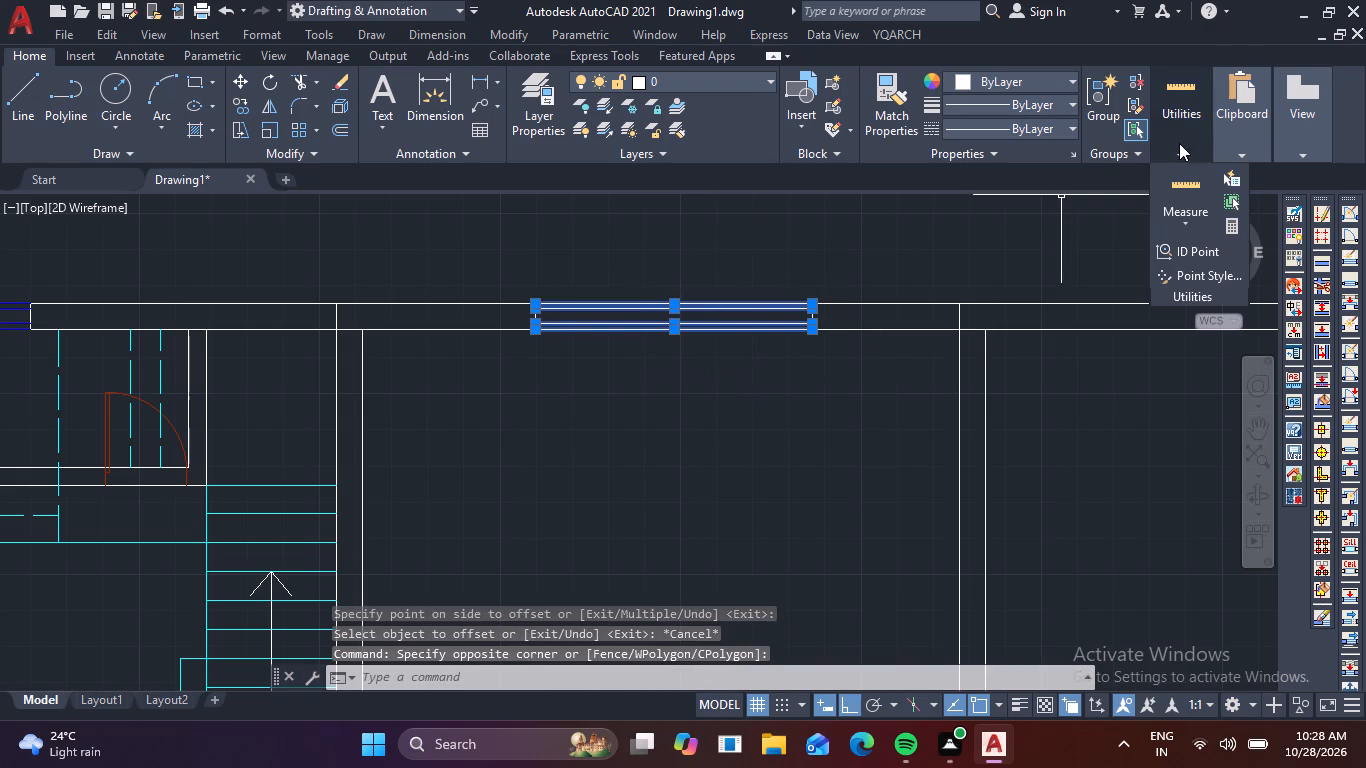
left_click(1178, 147)
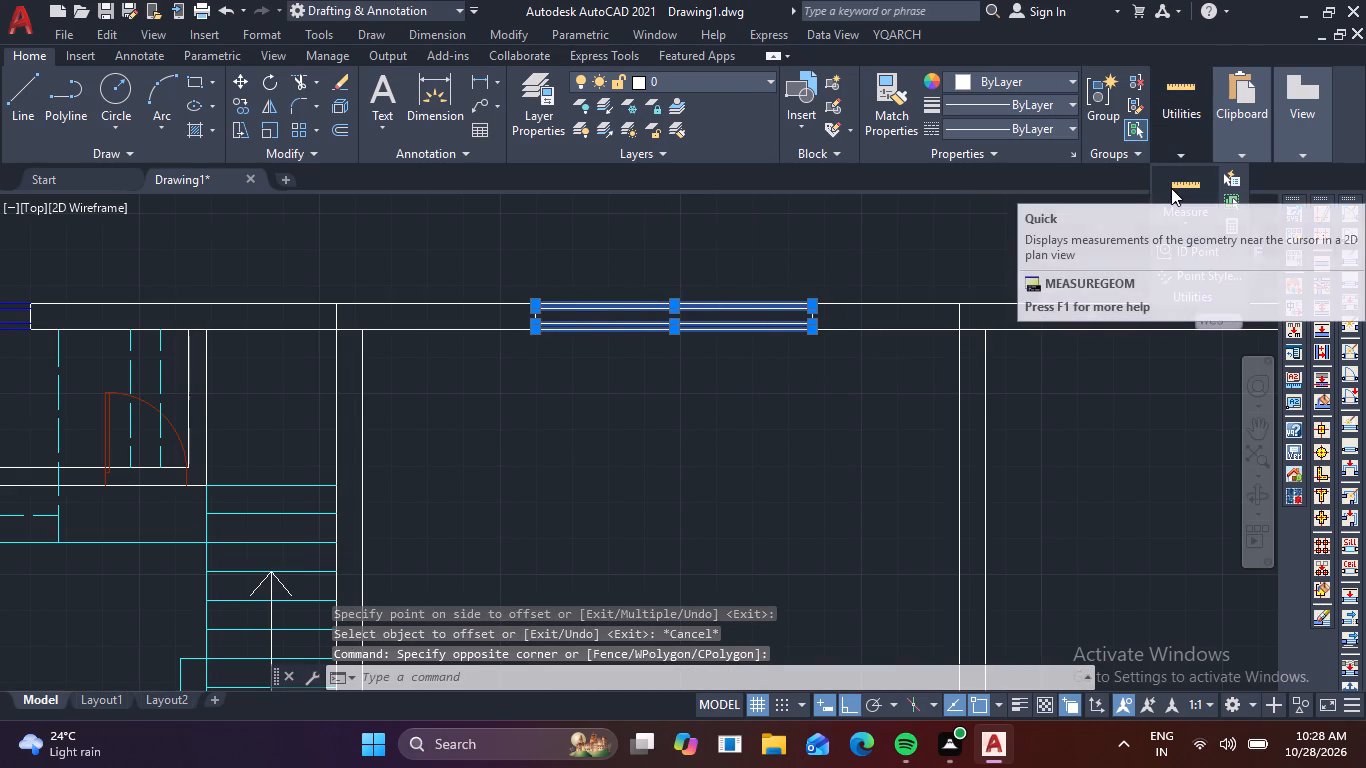
left_click(1063, 82)
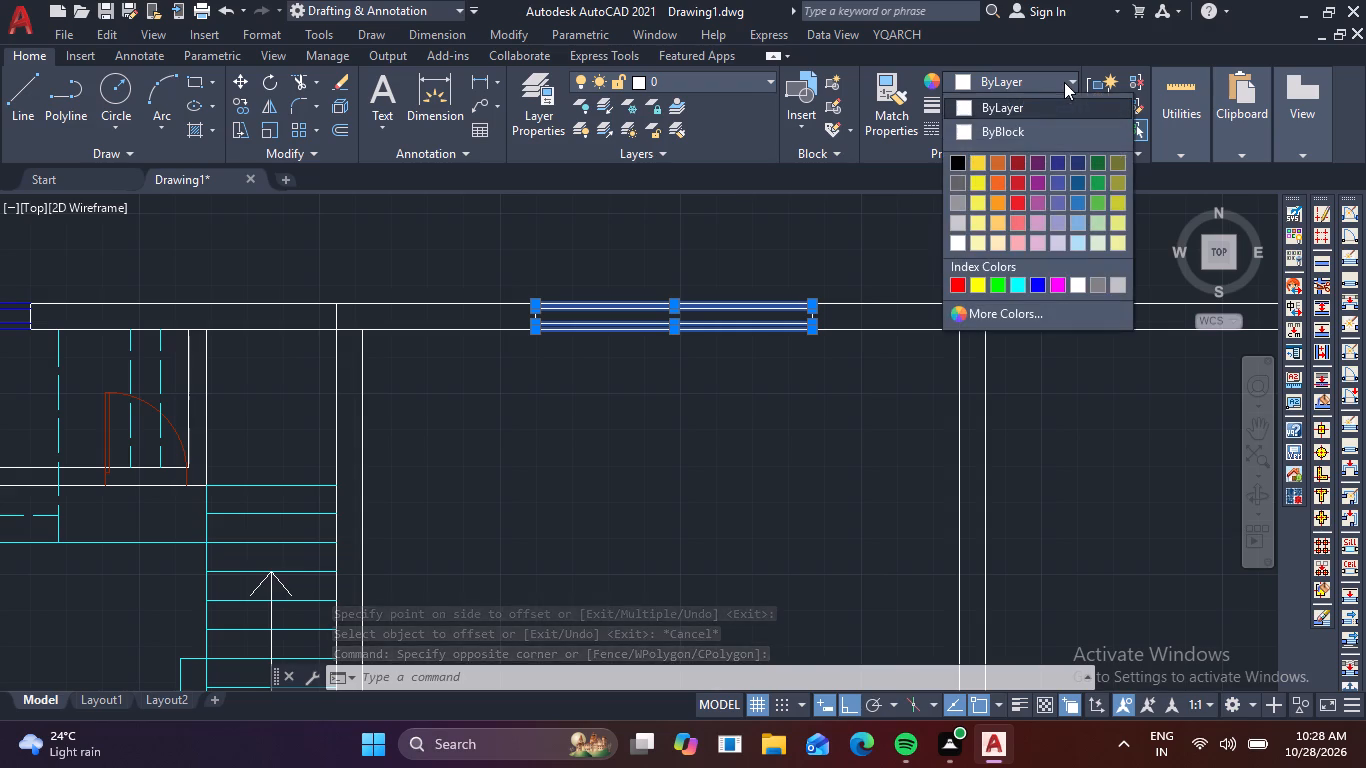
left_click(1033, 290)
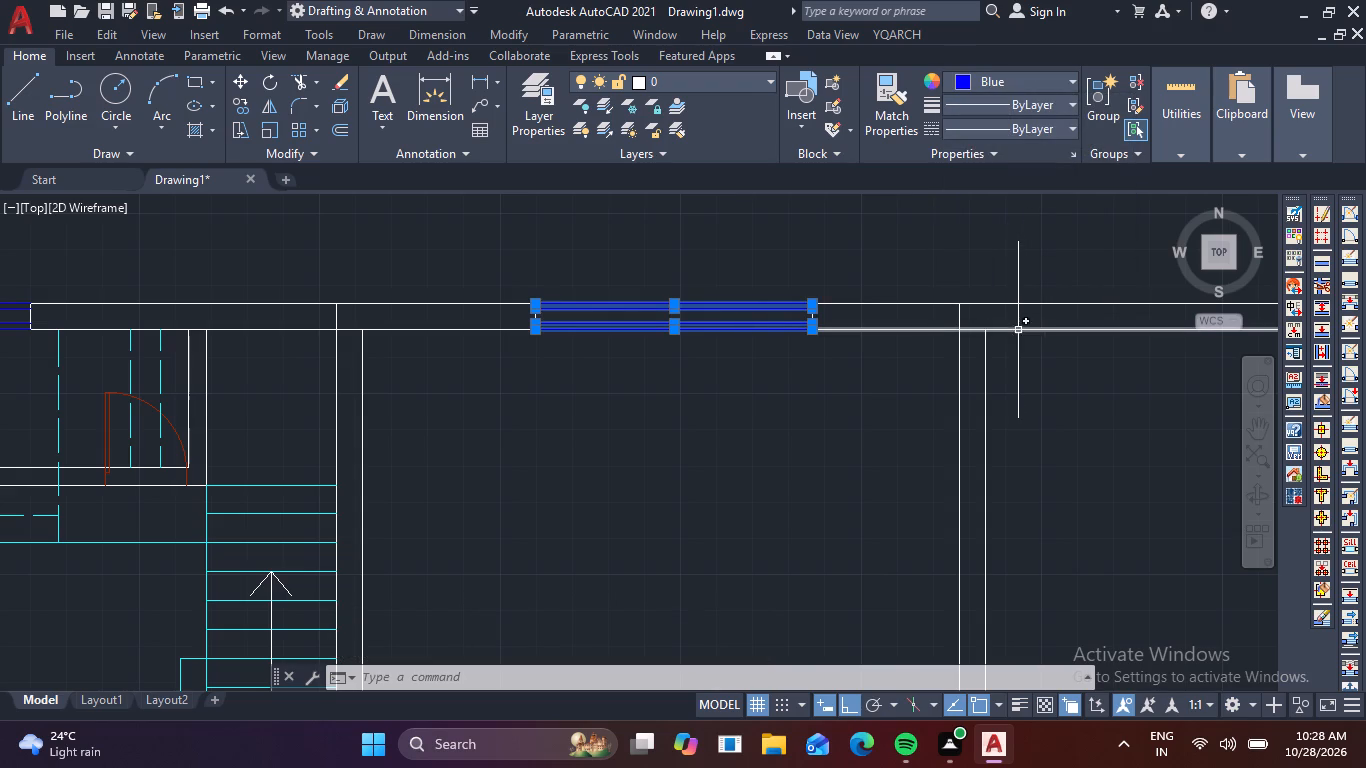
key("Escape")
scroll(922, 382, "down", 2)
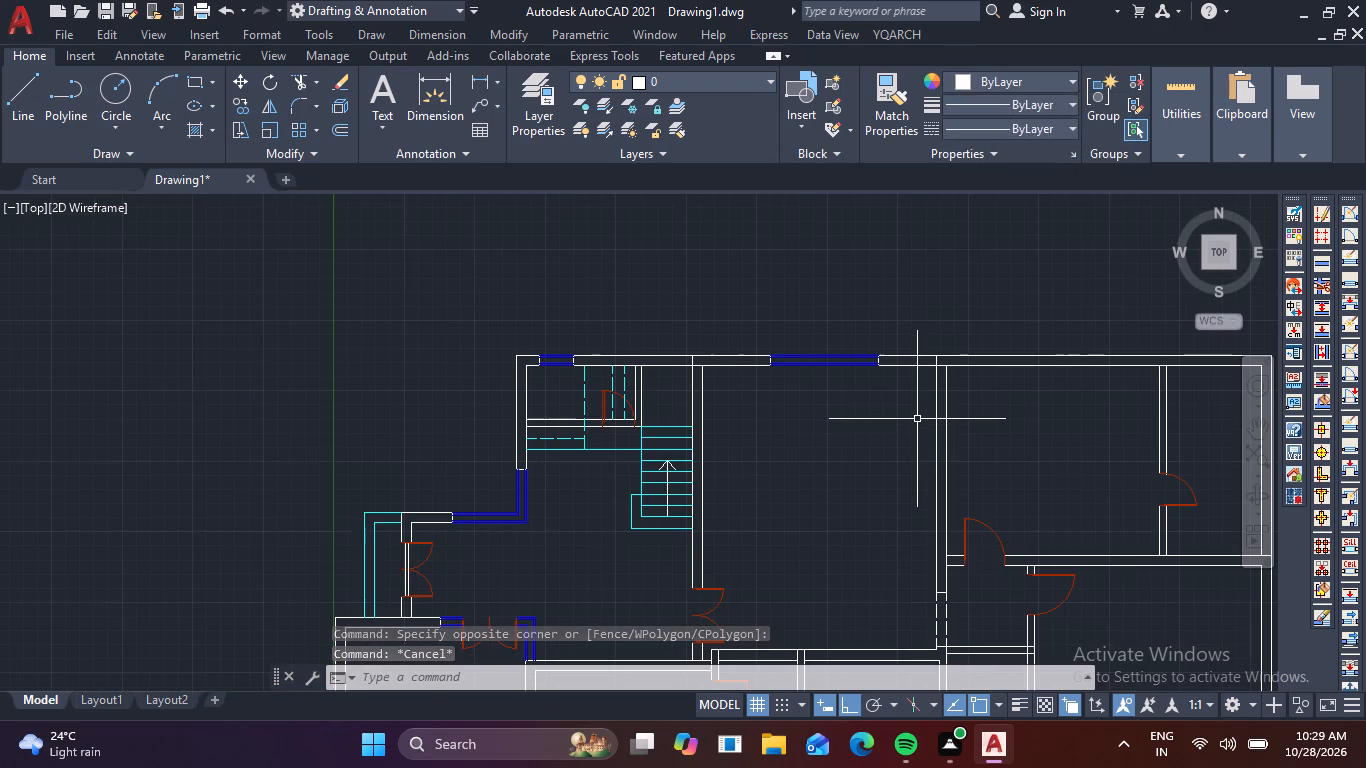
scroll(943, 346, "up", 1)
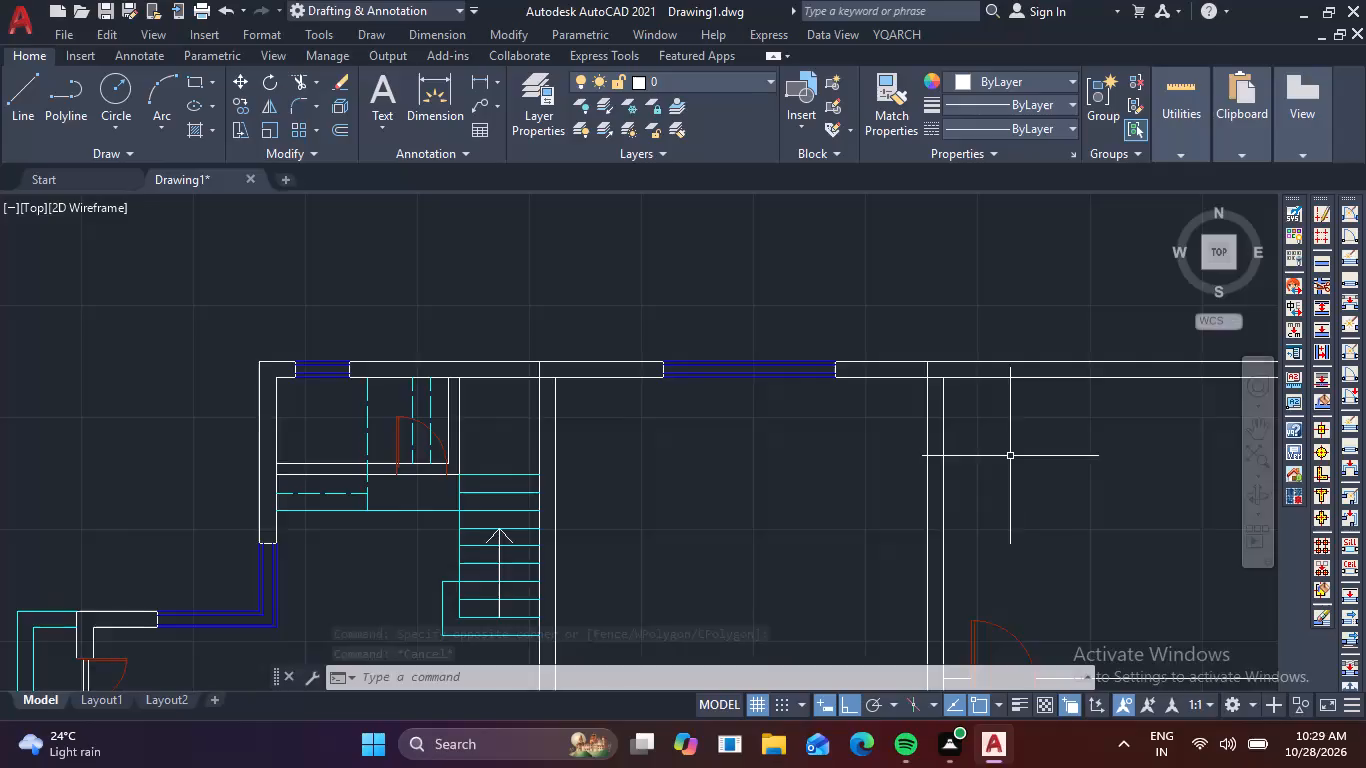
Draw a line across the top exterior wall's thickness, just east of the interior wall beyond the blue 8' section.
middle_click_drag(1010, 456, 700, 429)
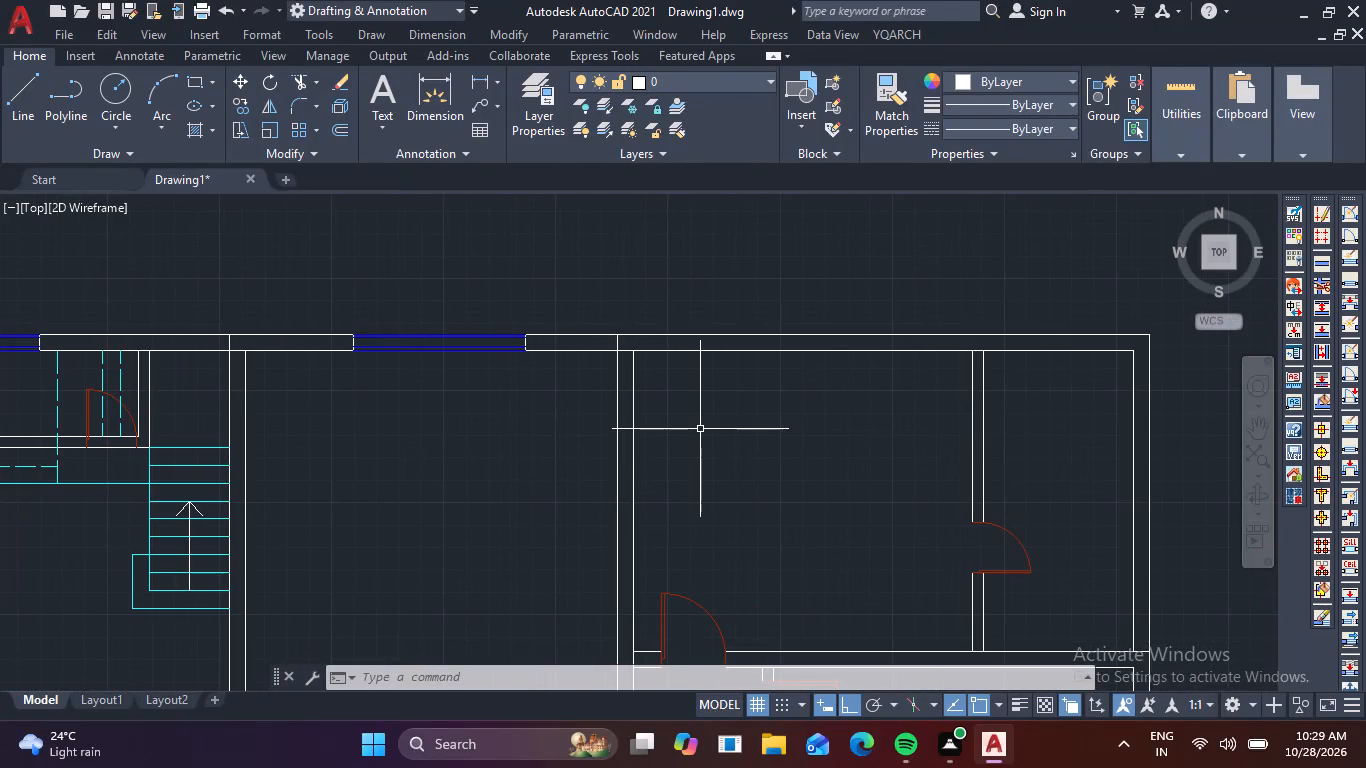
type("L")
key("space")
scroll(646, 344, "up", 2)
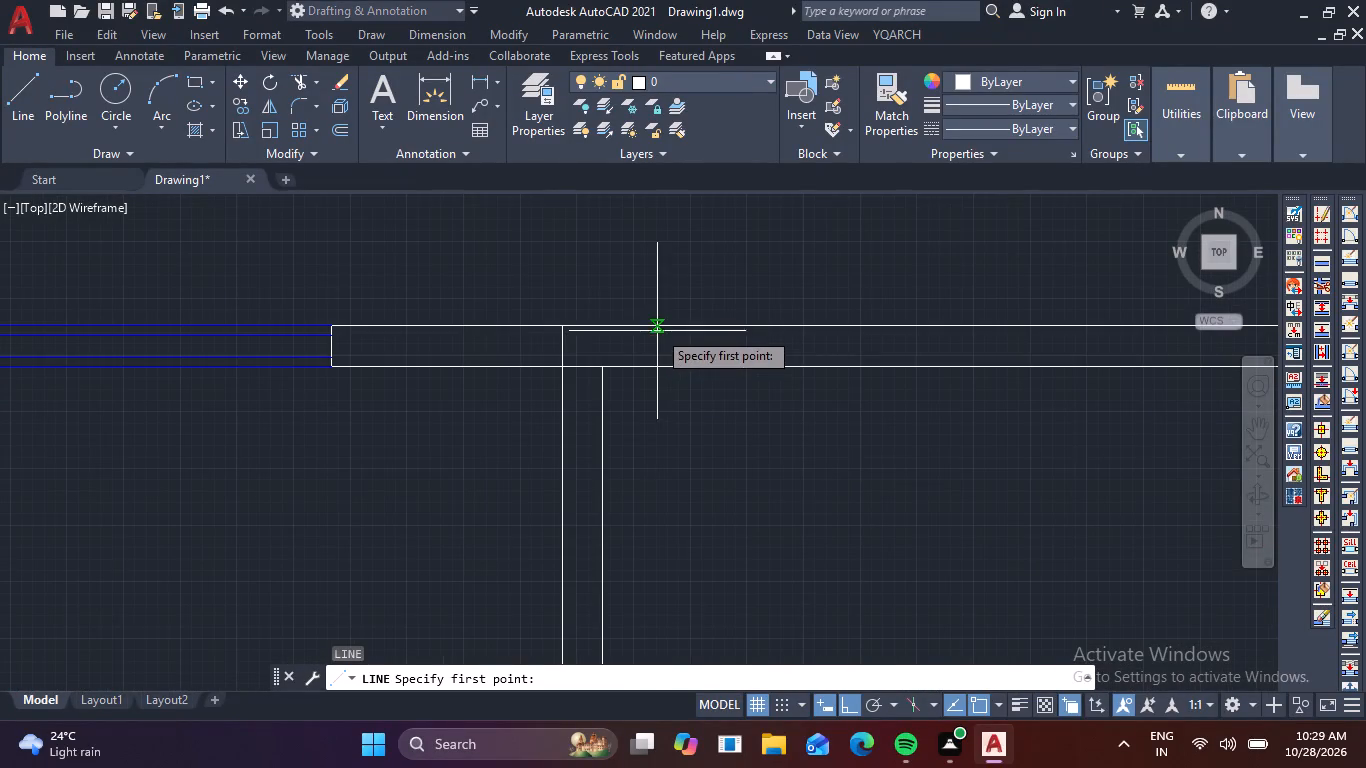
left_click(657, 327)
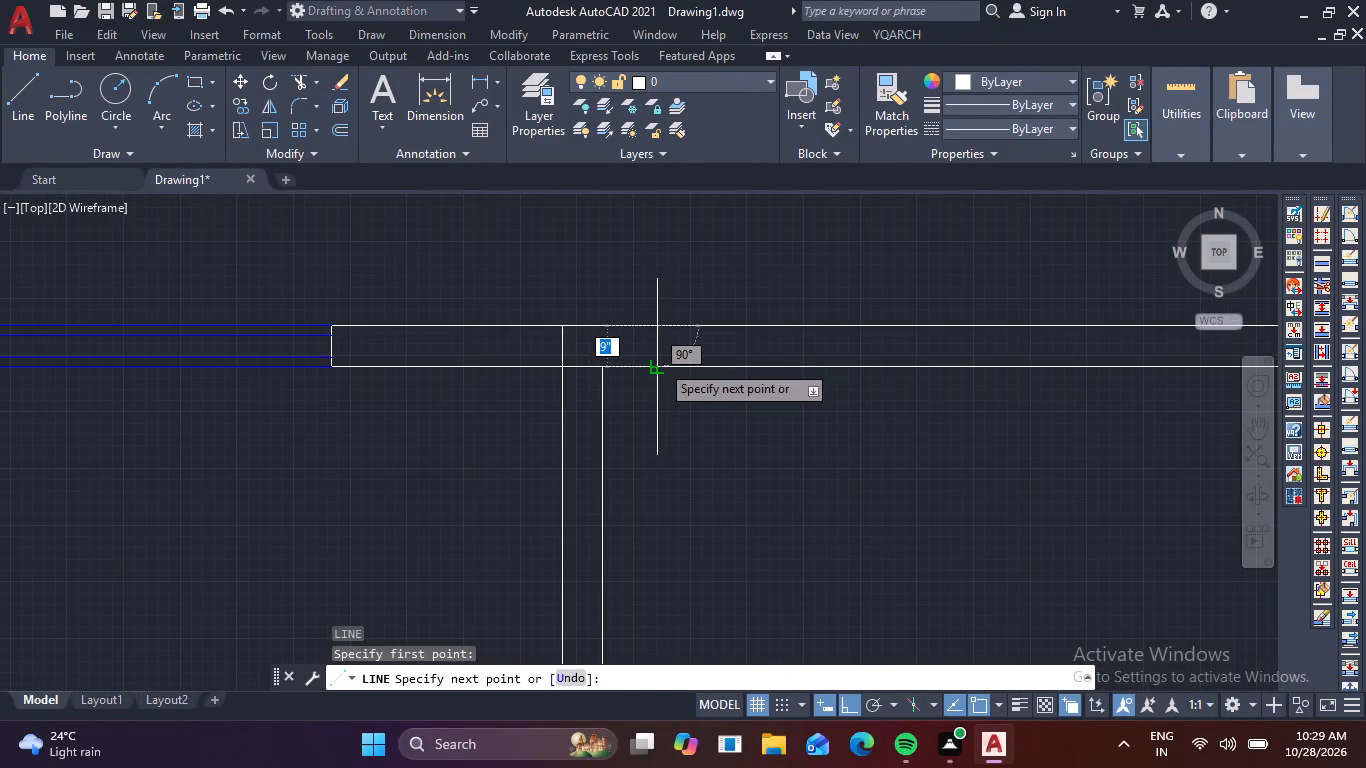
left_click(661, 363)
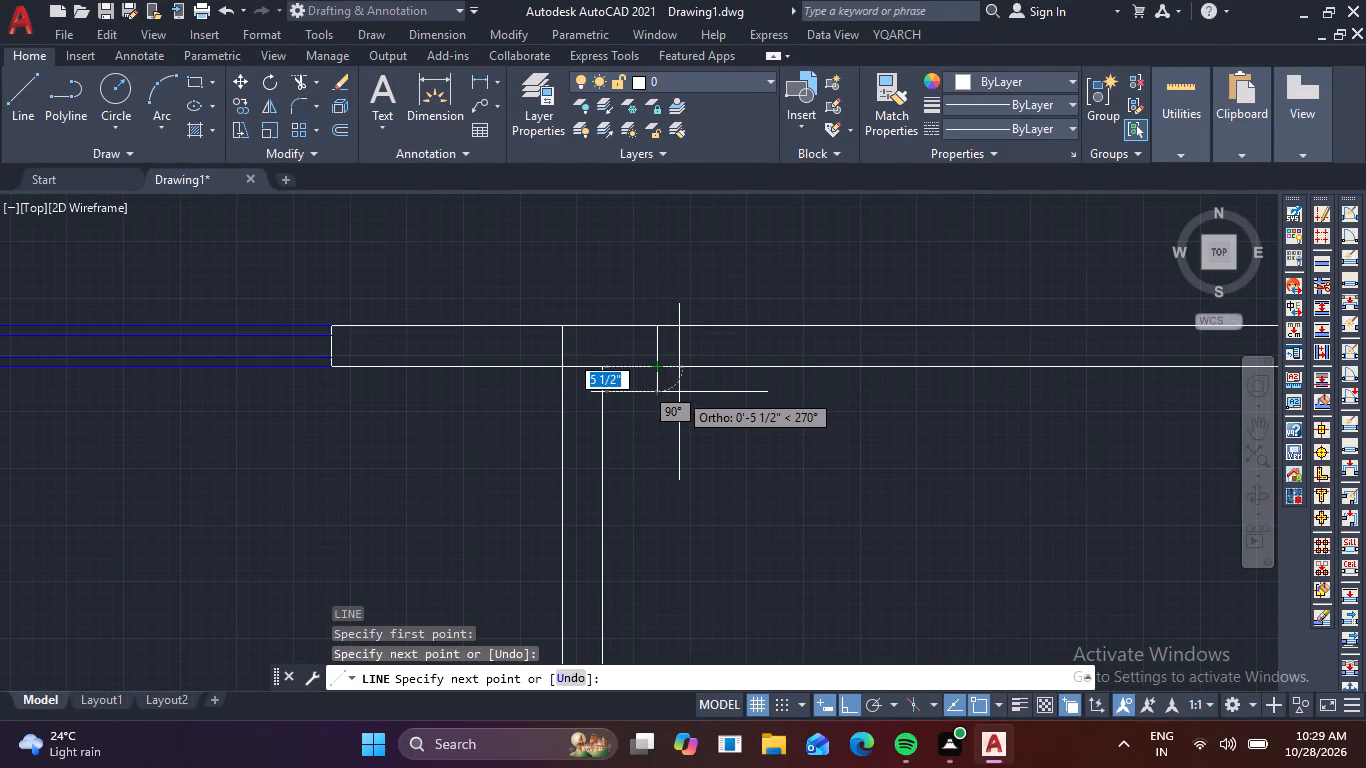
key("Escape")
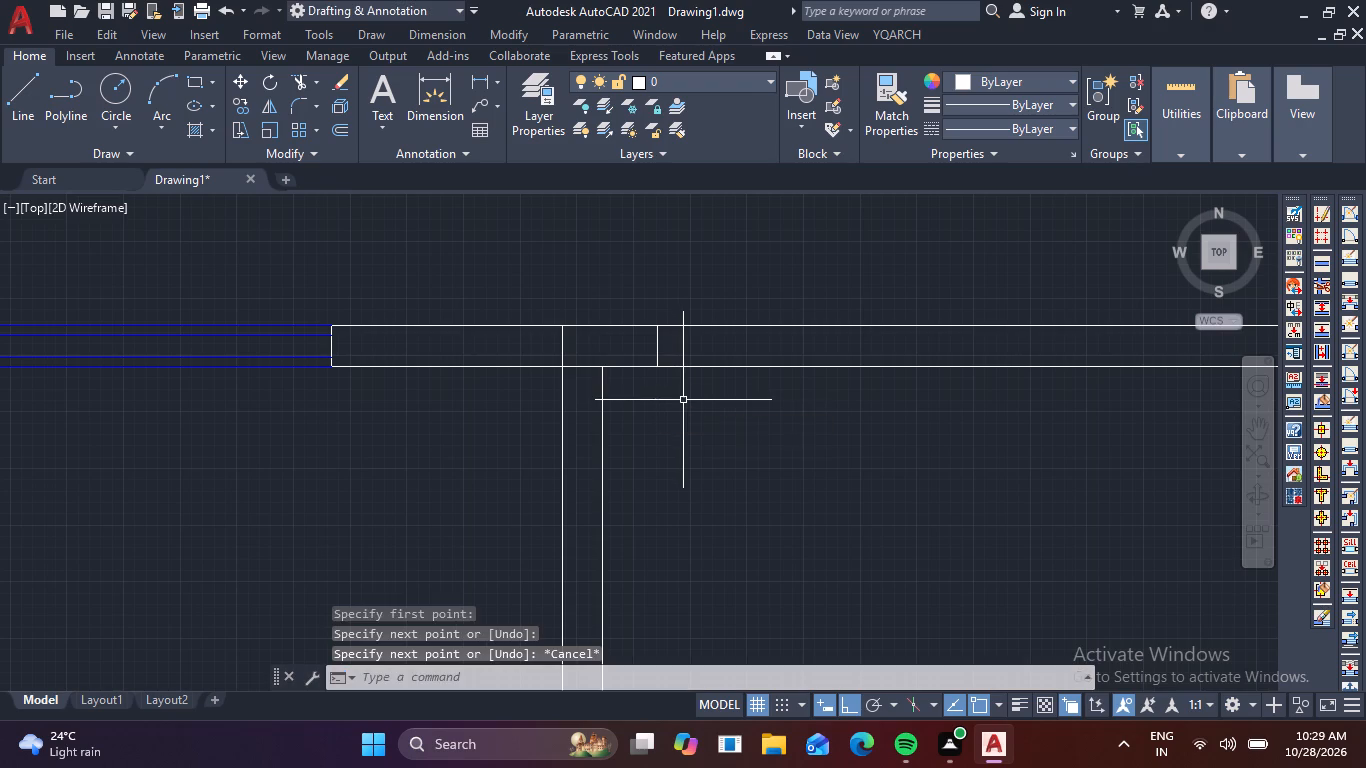
Offset the new cross line 2'6" east along the top exterior wall.
type("O")
key("space")
key("2")
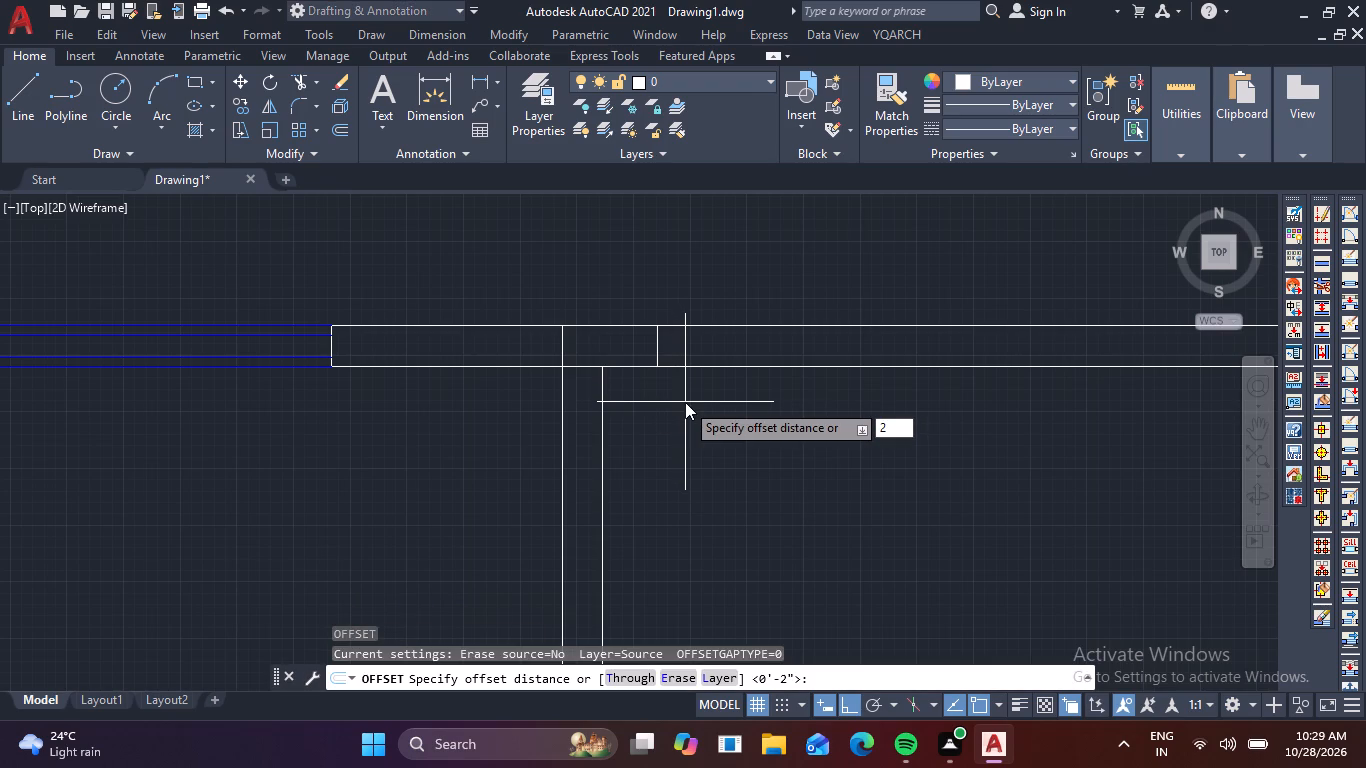
key("apostrophe")
key("6")
key("space")
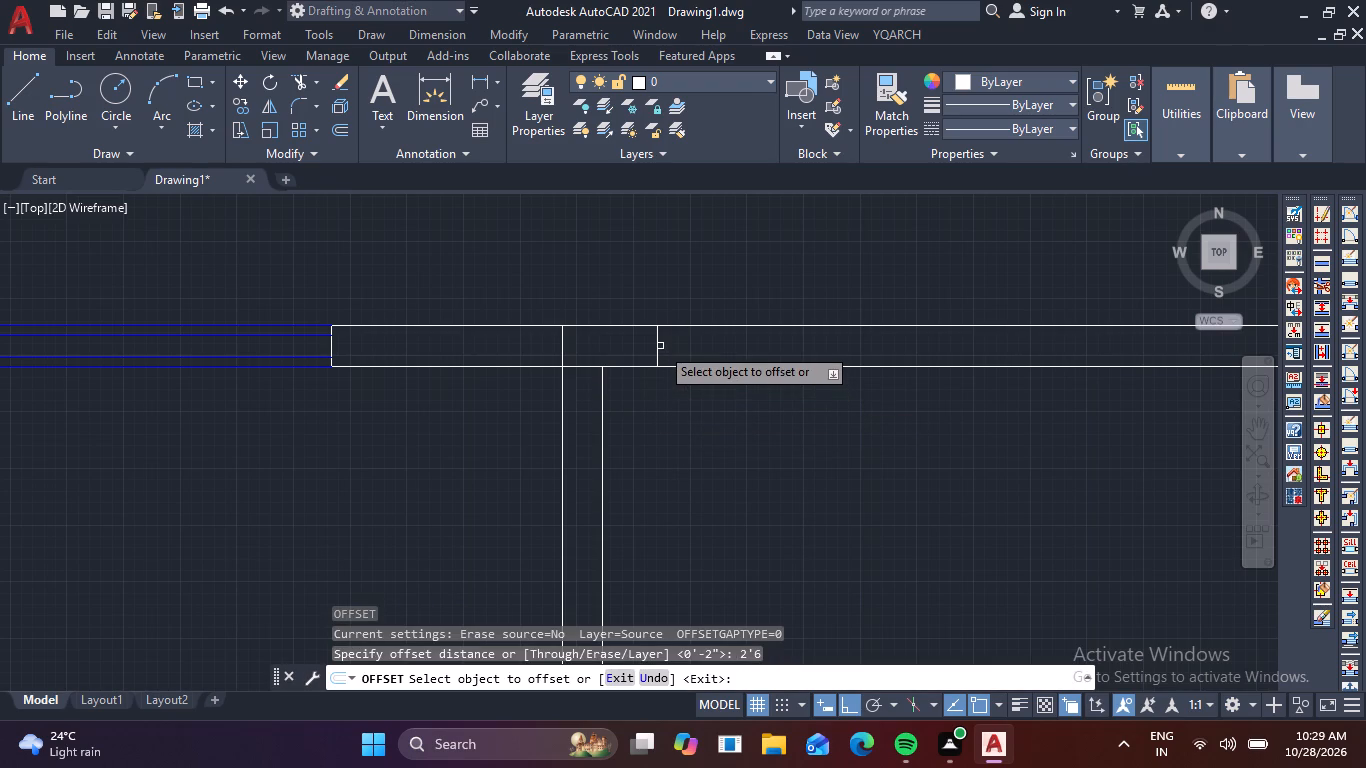
left_click(654, 346)
left_click(868, 358)
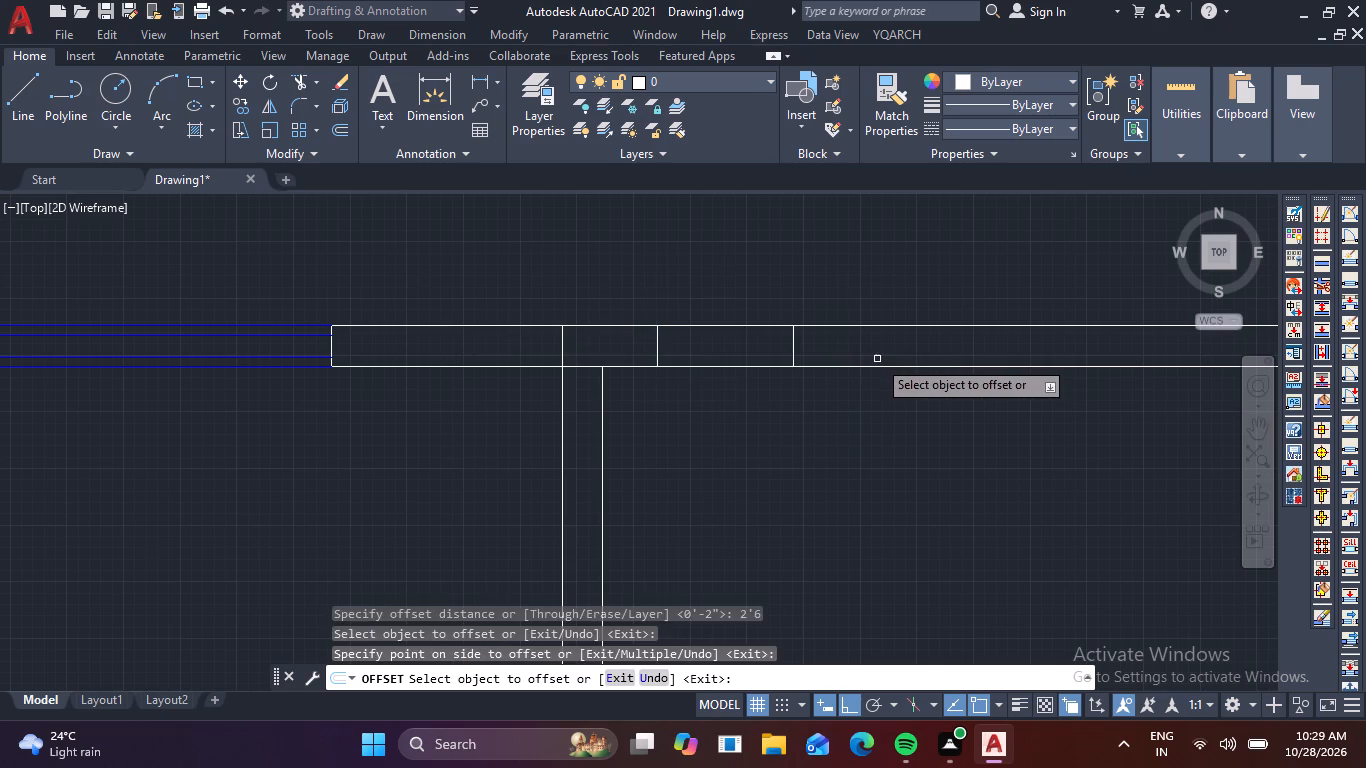
key("Escape")
Trim both faces of the top exterior wall between the two cross lines spaced 2'6" apart.
key("t")
type("R")
key("space")
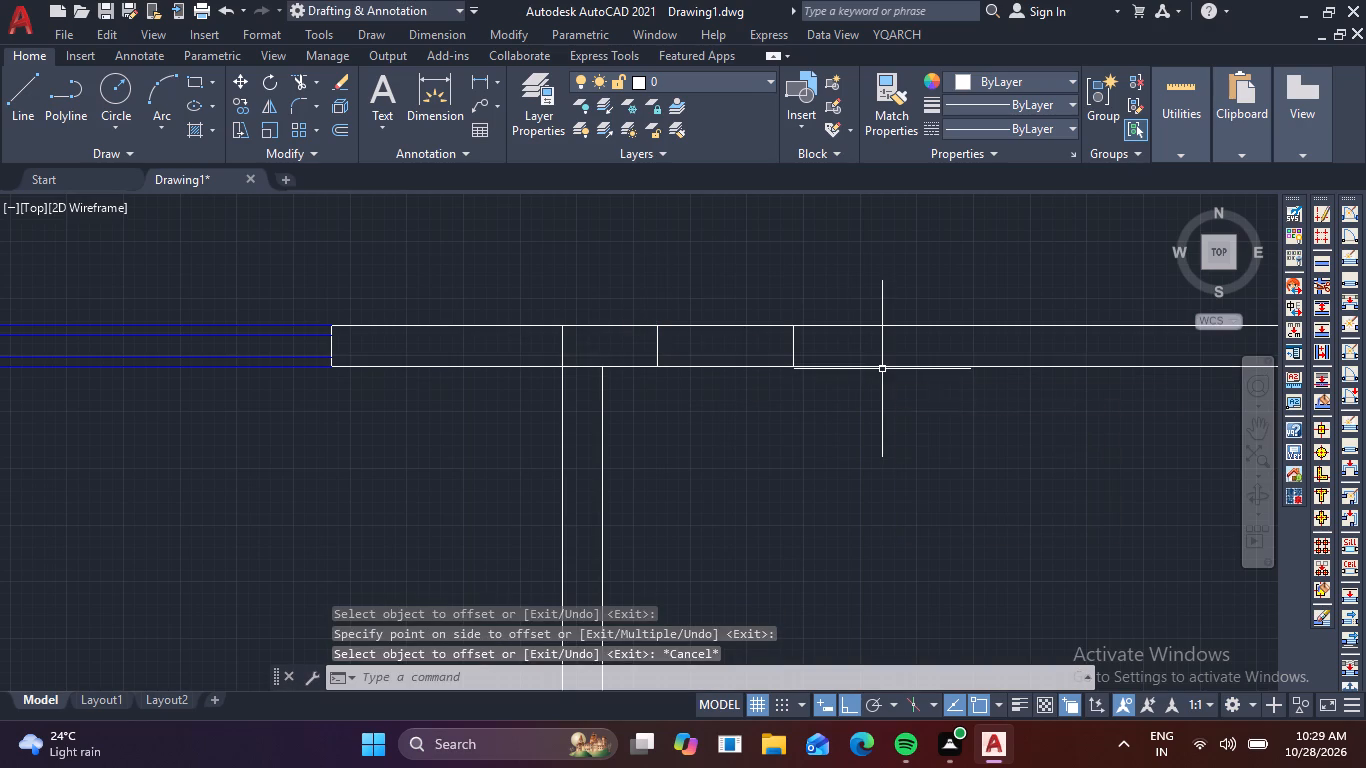
left_click_drag(775, 280, 732, 424)
key("Escape")
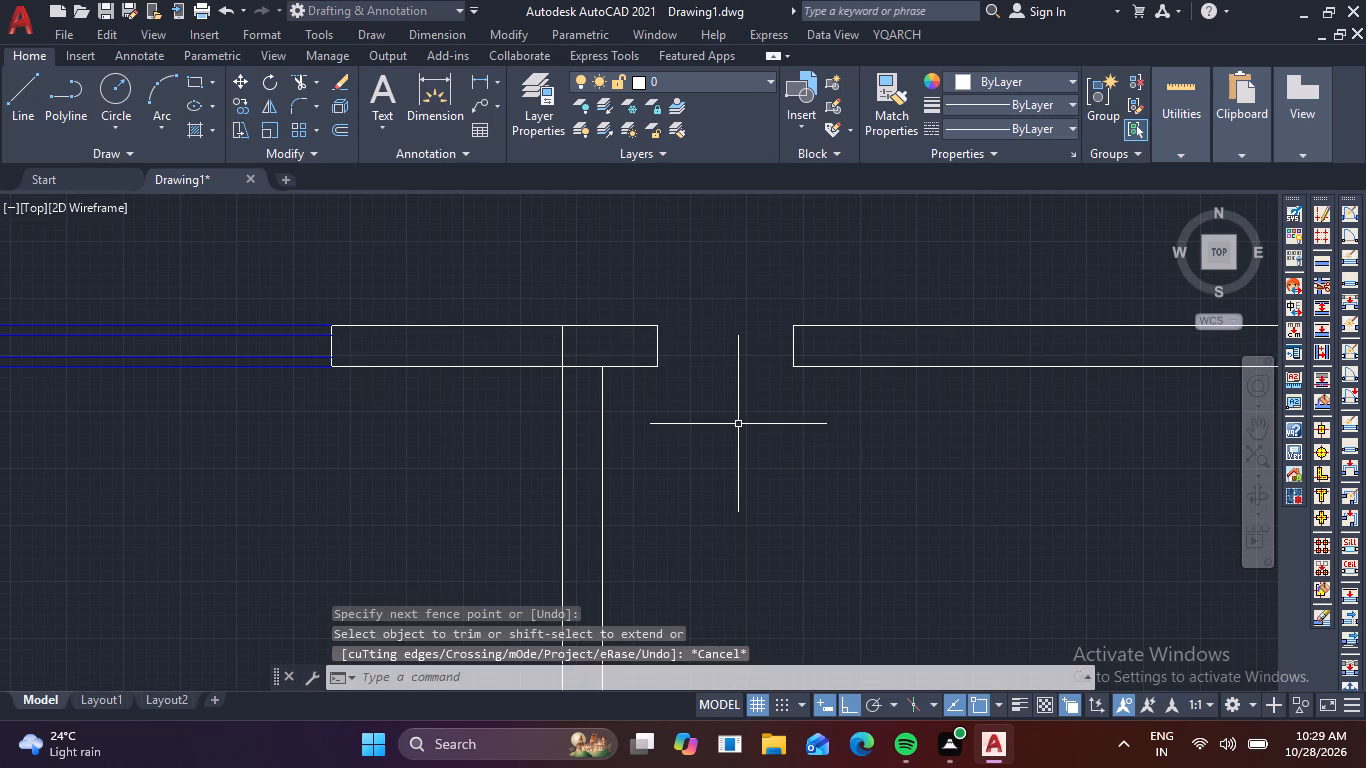
Draw two lines across the 2'6" gap, rejoining the wall's outer and inner faces between the cross lines.
type("L")
key("space")
left_click(662, 326)
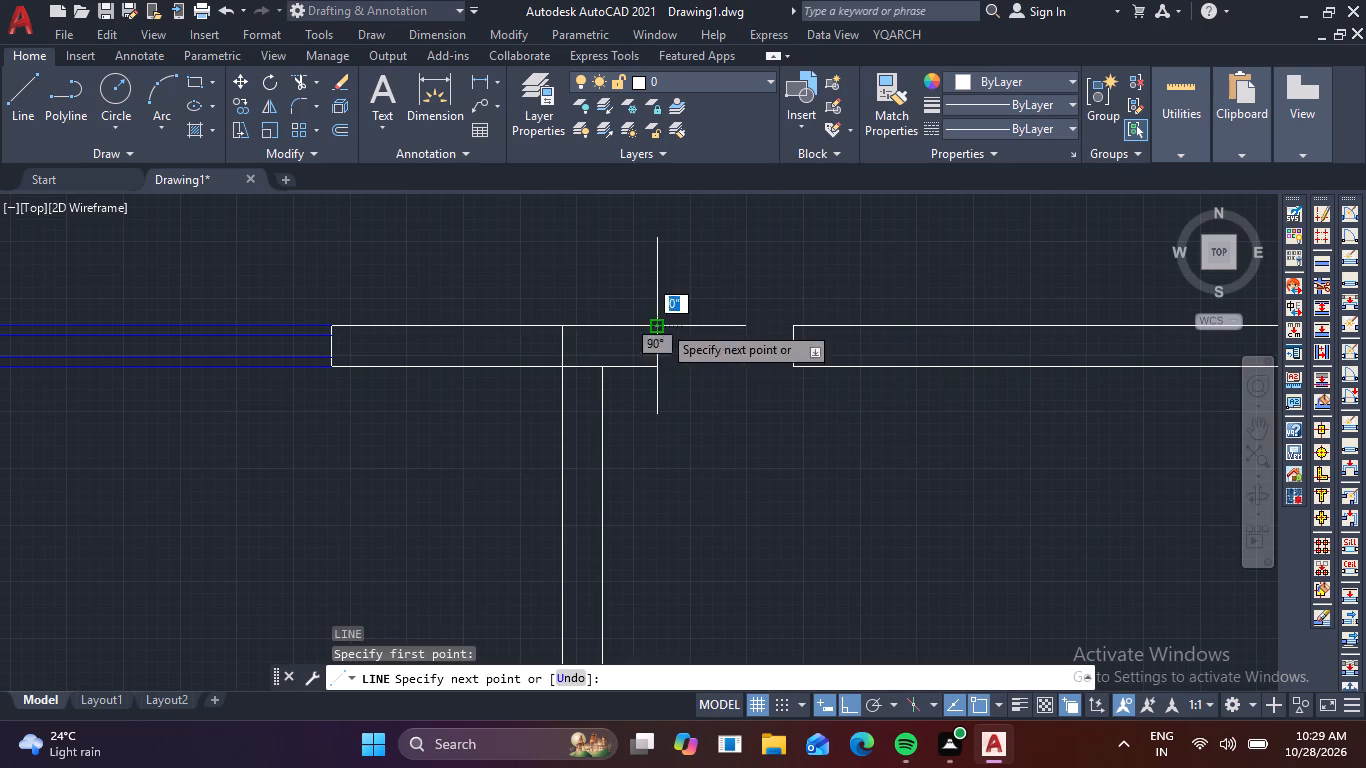
left_click(789, 329)
key("space")
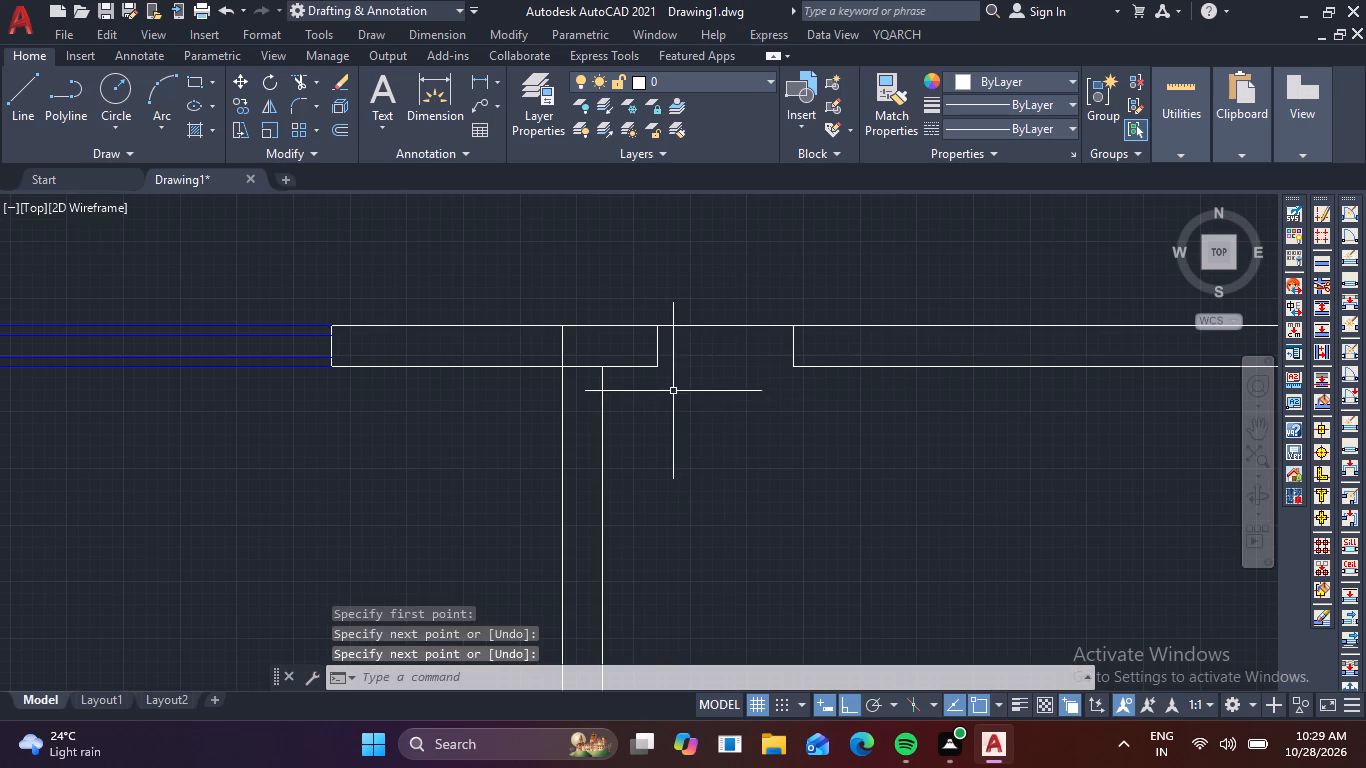
key("space")
left_click(661, 366)
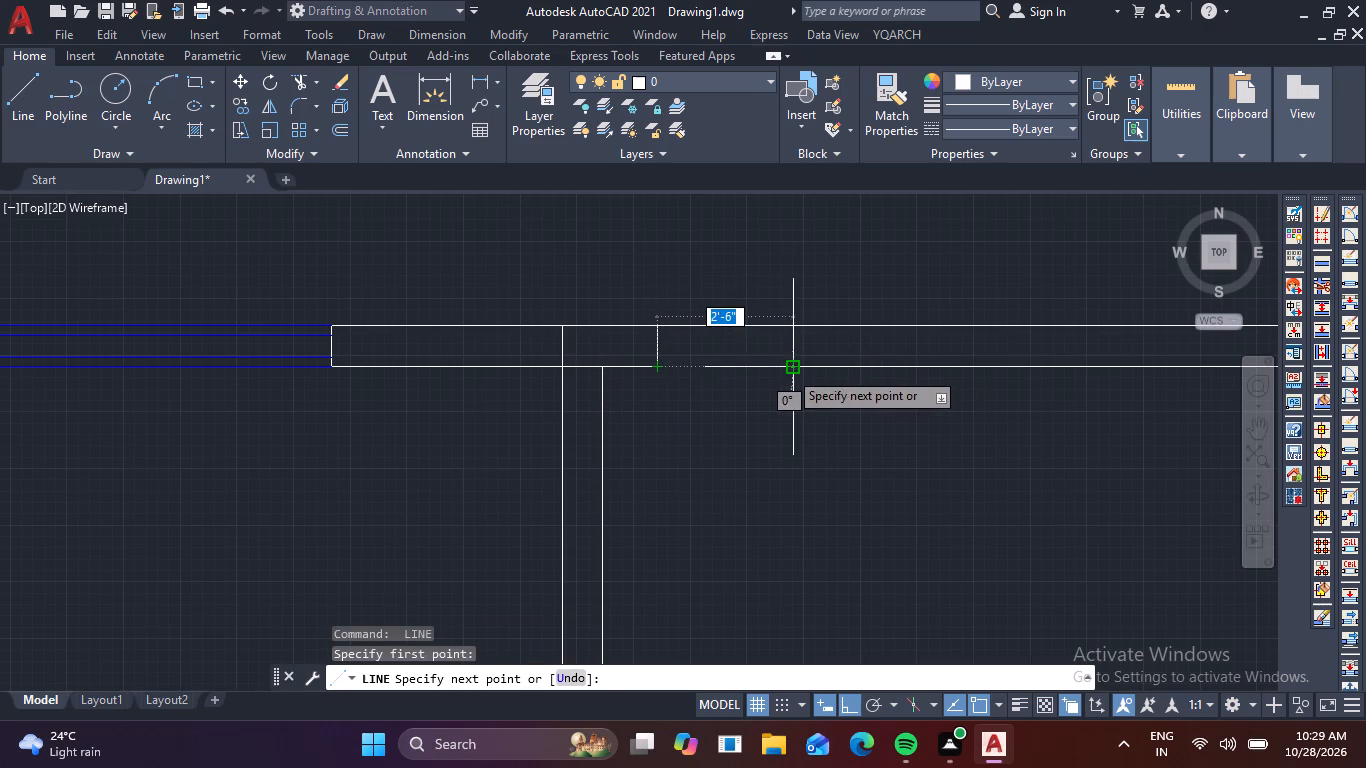
left_click(788, 370)
key("space")
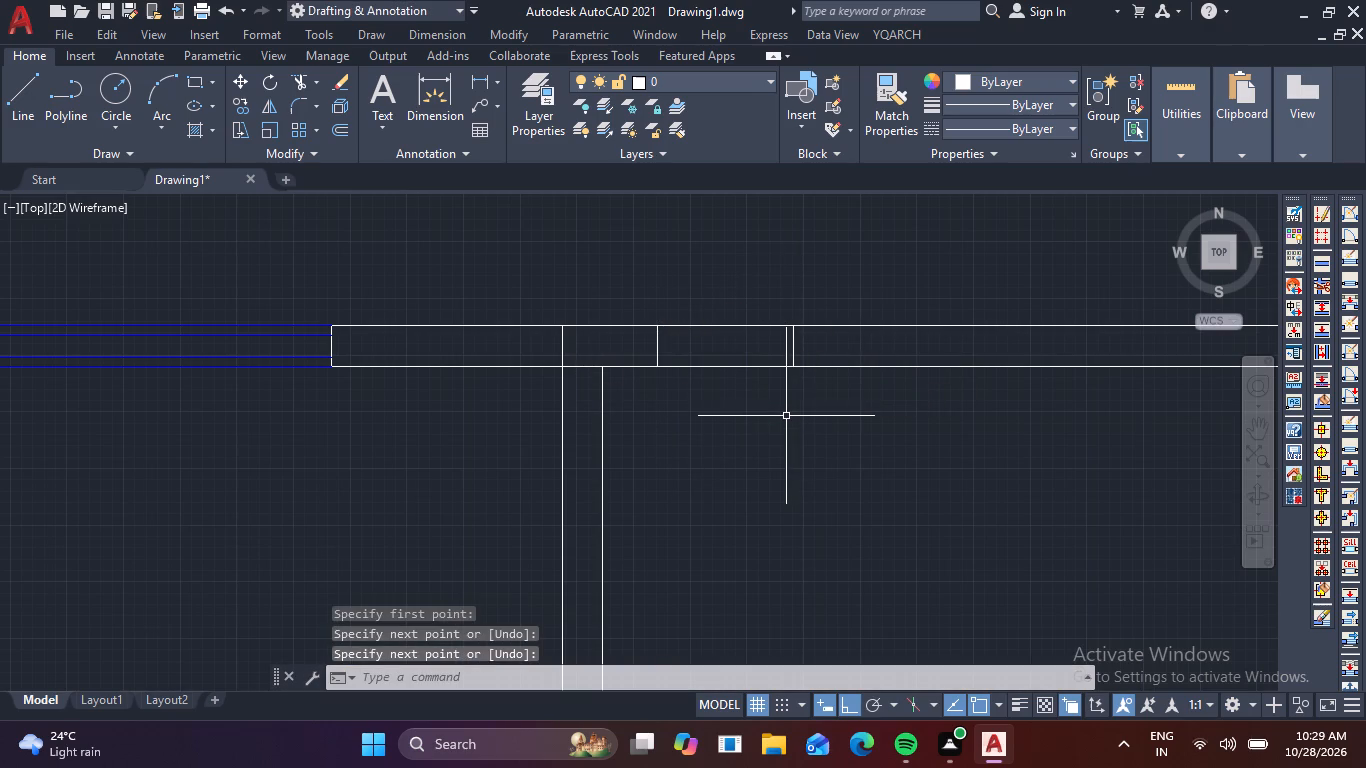
Offset the 2'6" section's inner and outer face lines 2" inward into the wall thickness.
type("O")
key("space")
key("2")
key("space")
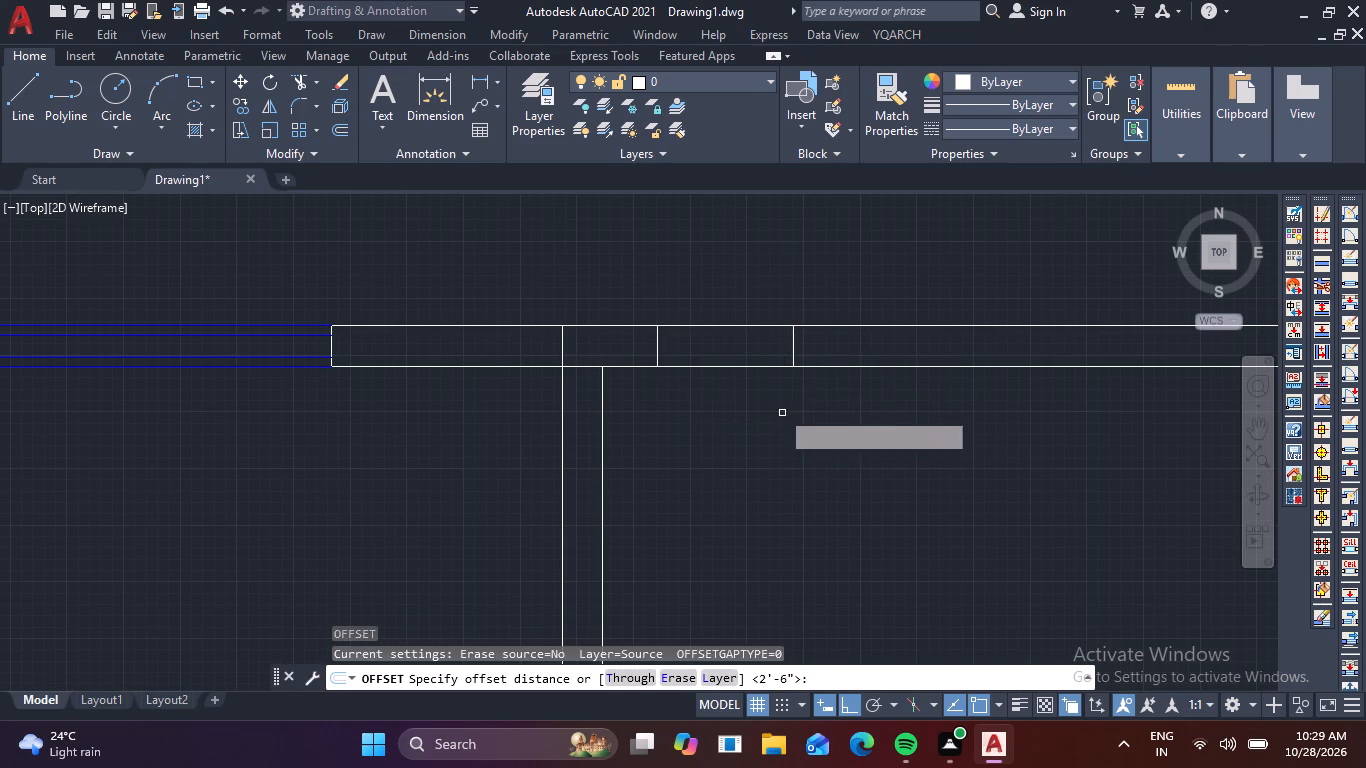
left_click(757, 368)
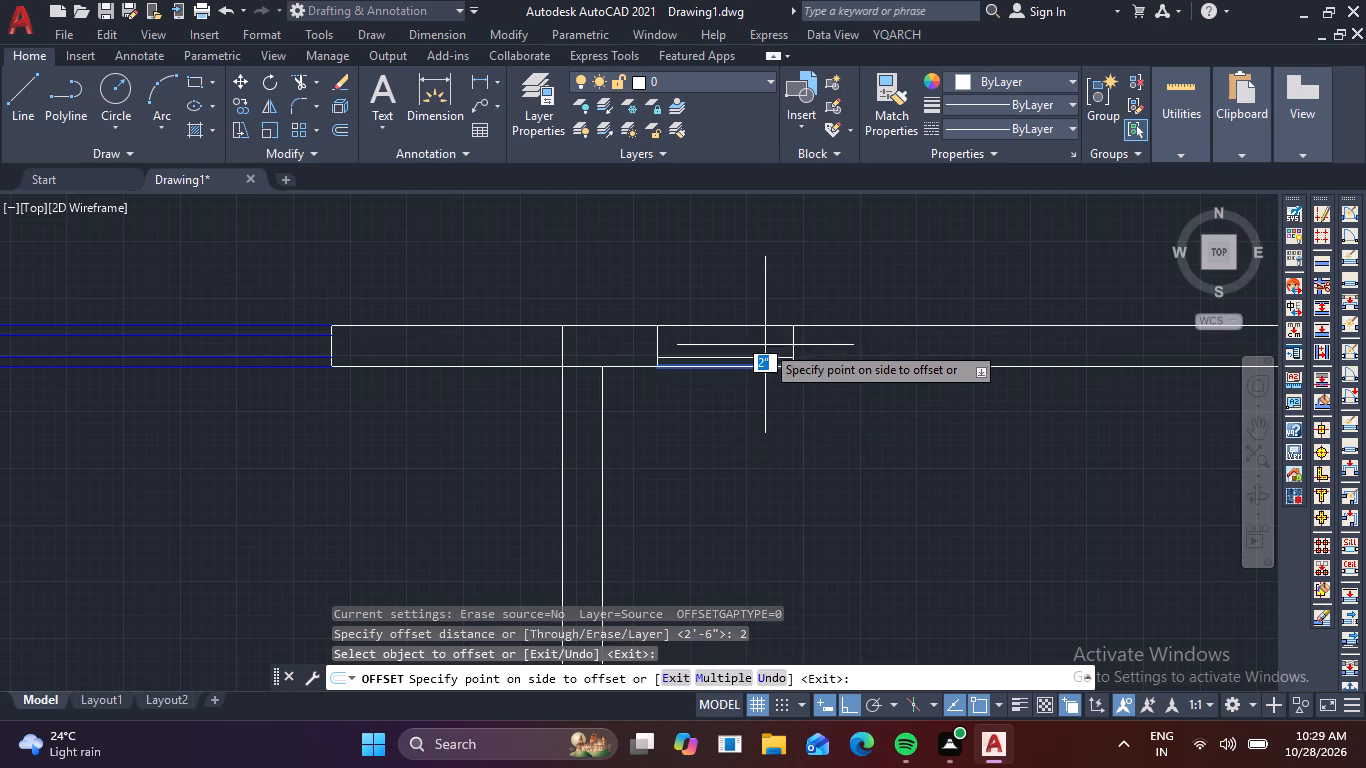
left_click(768, 337)
left_click(769, 324)
left_click(765, 344)
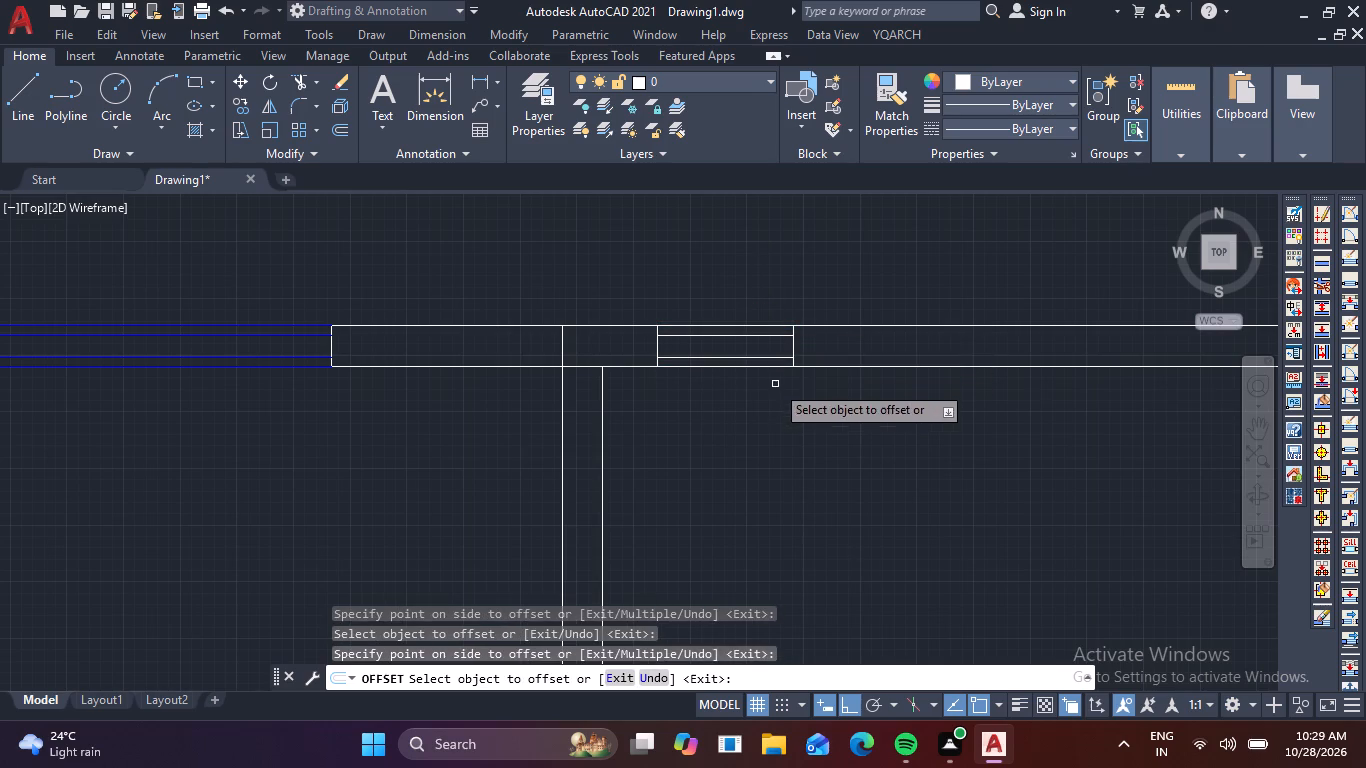
key("Escape")
Change the 2'6" wall section's two face lines and two offset lines to blue.
left_click_drag(778, 399, 759, 375)
left_click(716, 301)
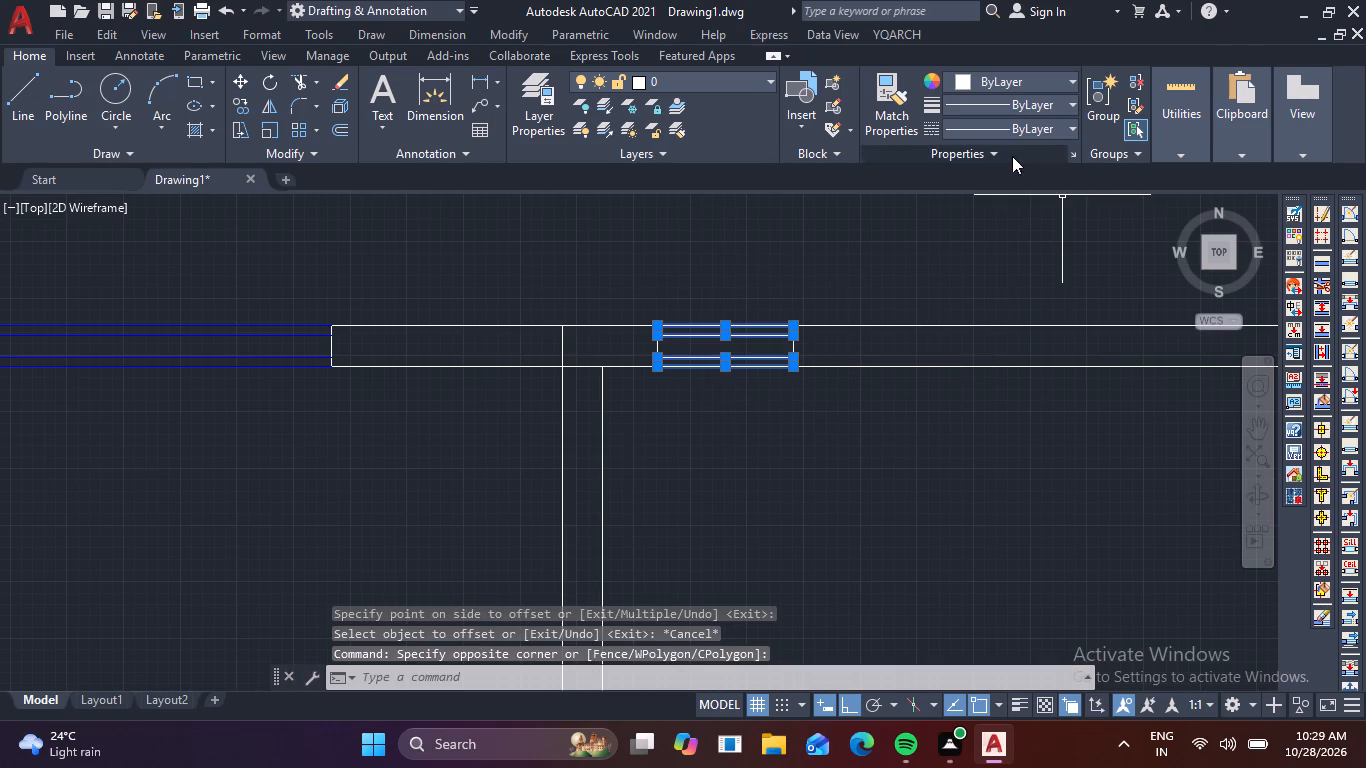
left_click(1066, 98)
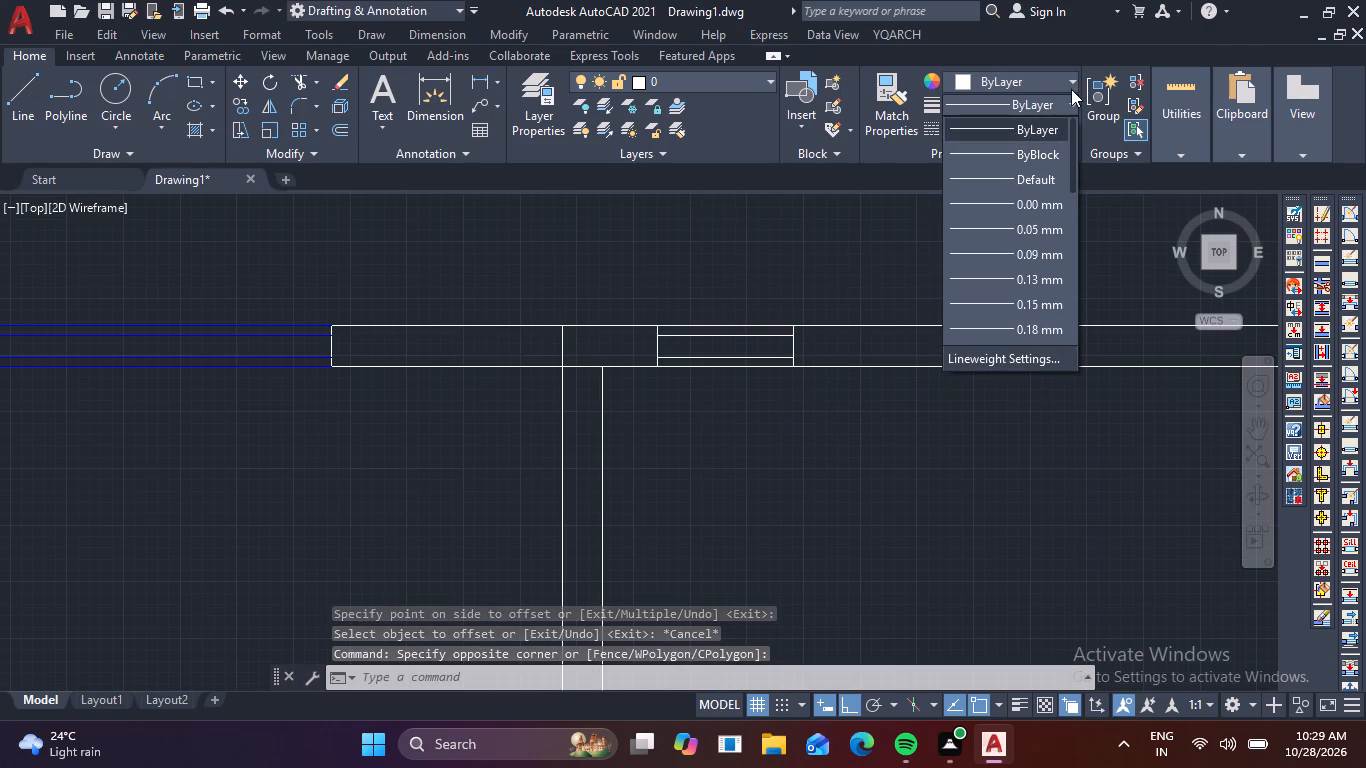
left_click(1070, 76)
left_click(1070, 76)
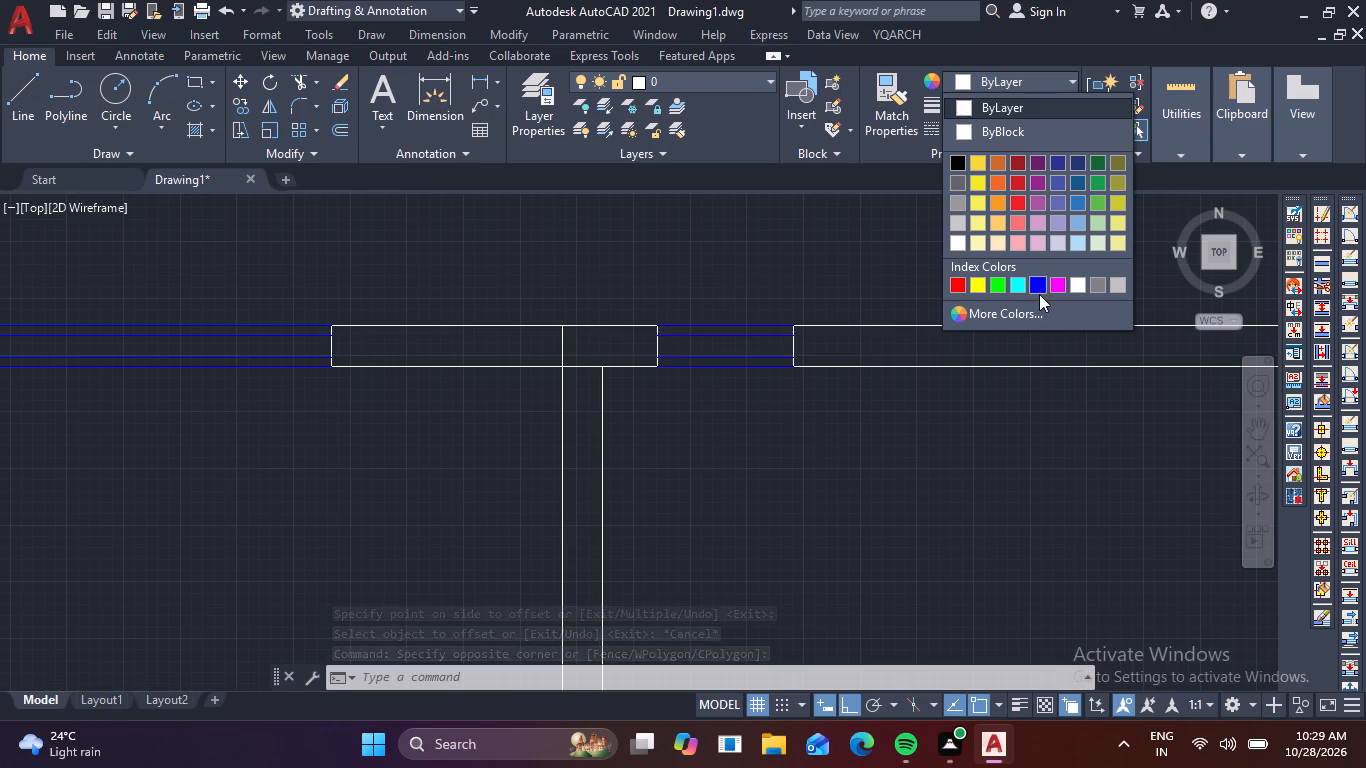
left_click(1036, 292)
key("Escape")
Copy the blue 2'6" section with its two end lines east along the top wall, just before the next interior wall.
scroll(959, 369, "down", 3)
middle_click_drag(982, 424, 791, 403)
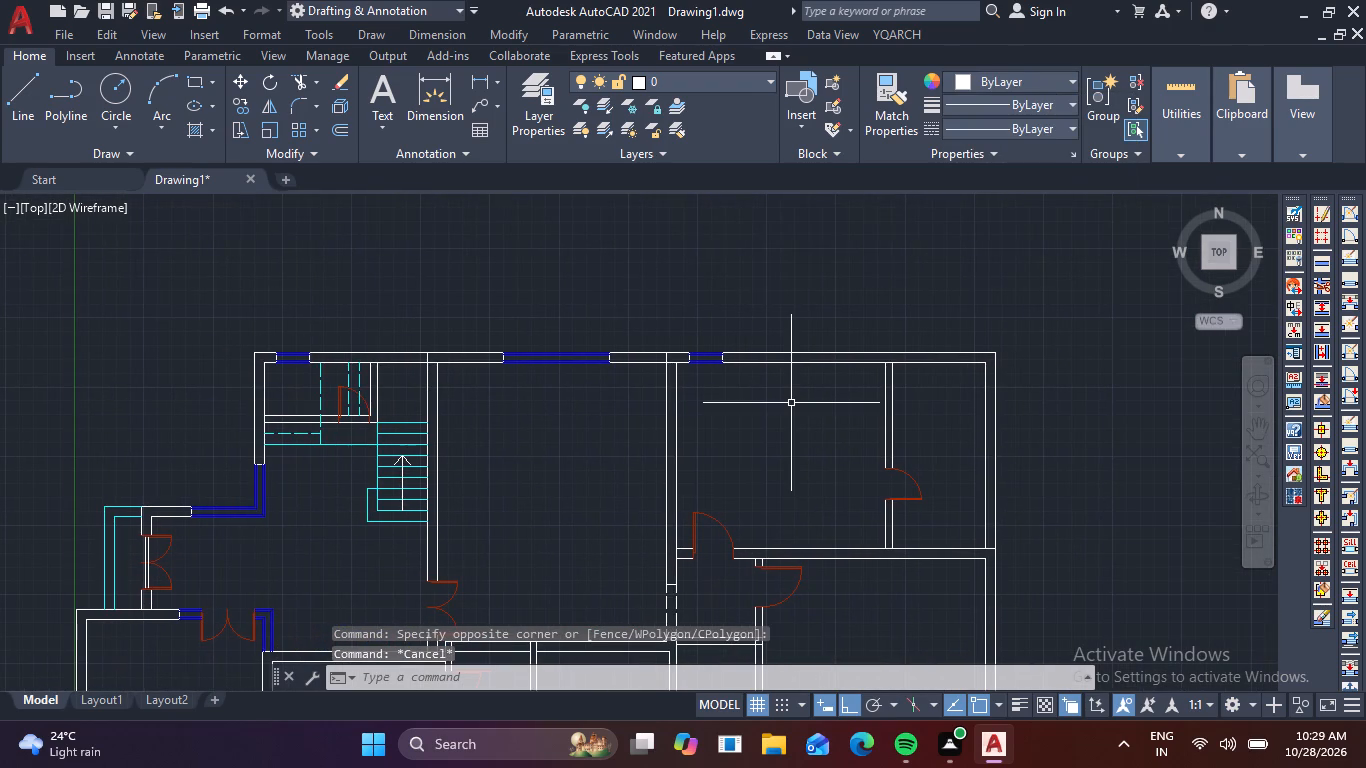
scroll(765, 346, "up", 3)
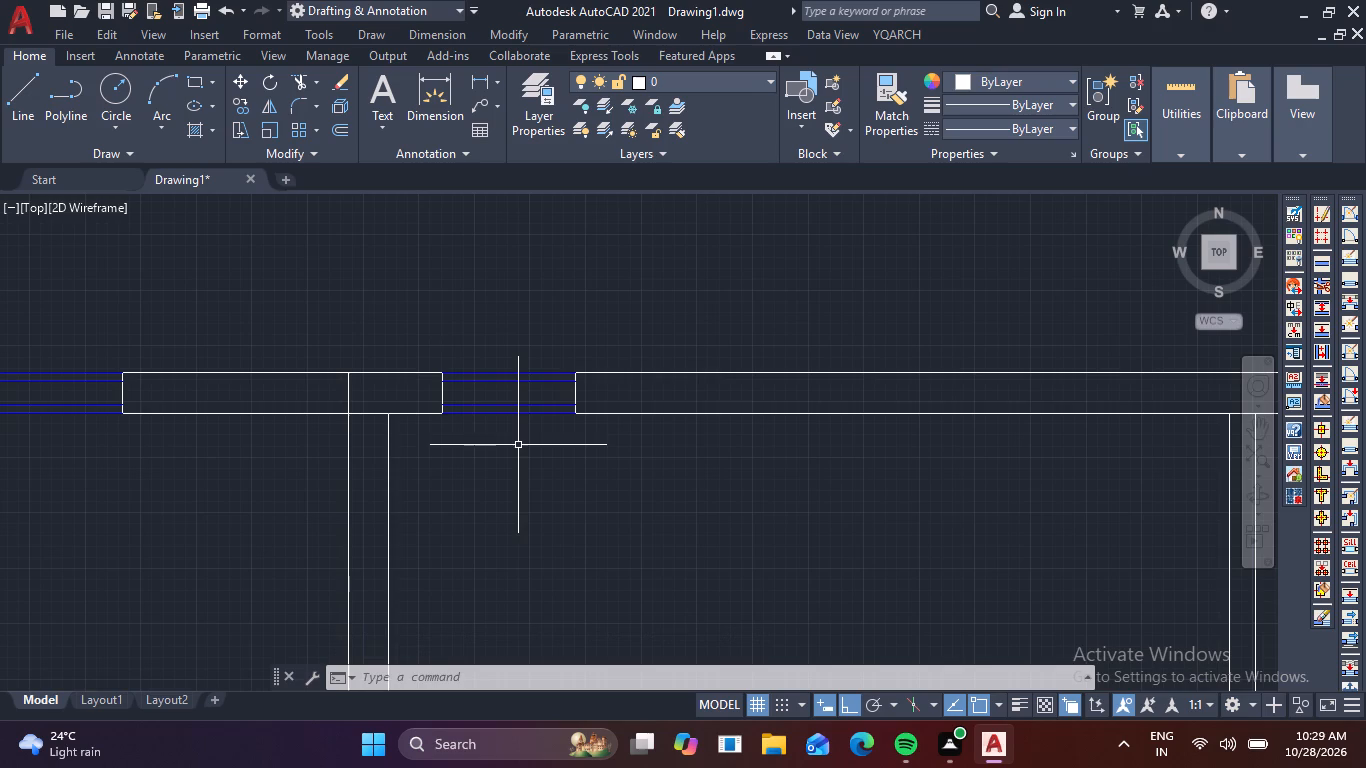
left_click_drag(522, 444, 521, 432)
left_click(510, 338)
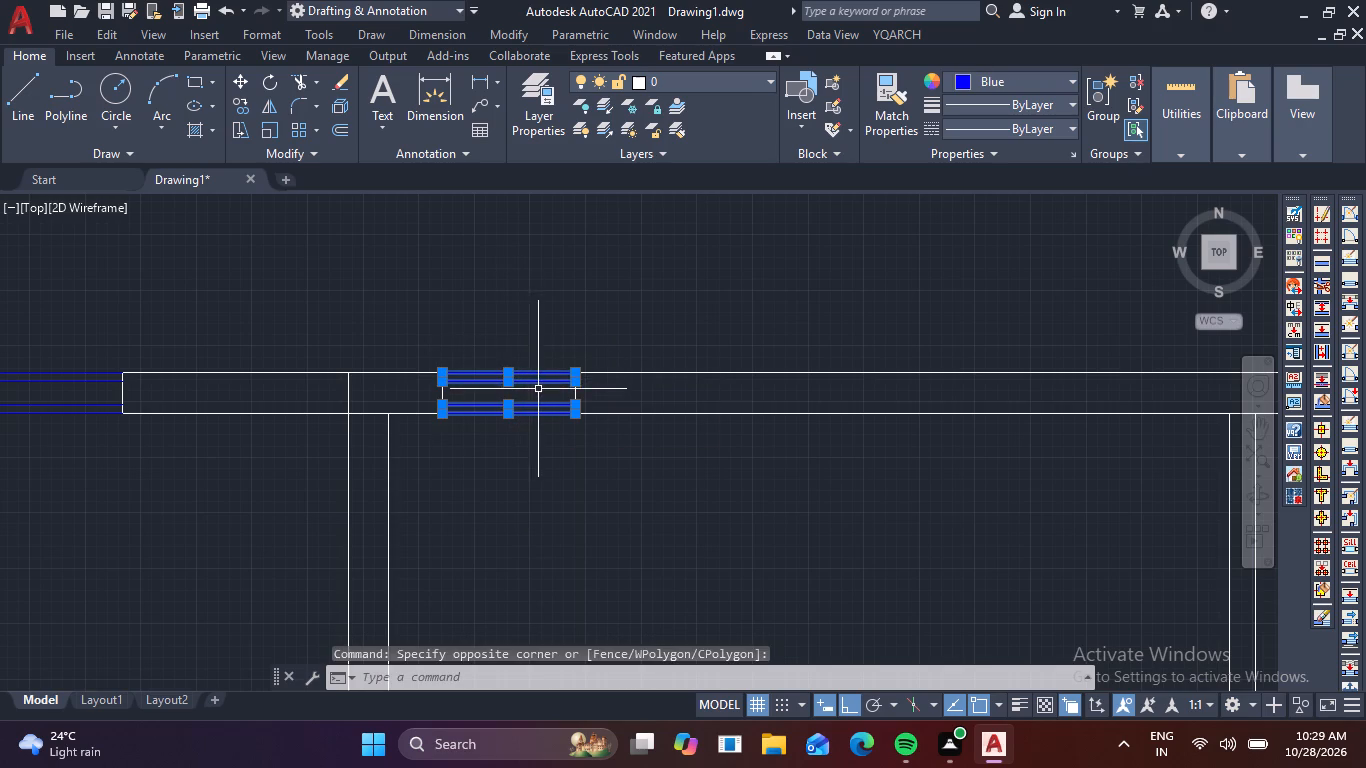
left_click(603, 391)
left_click(560, 389)
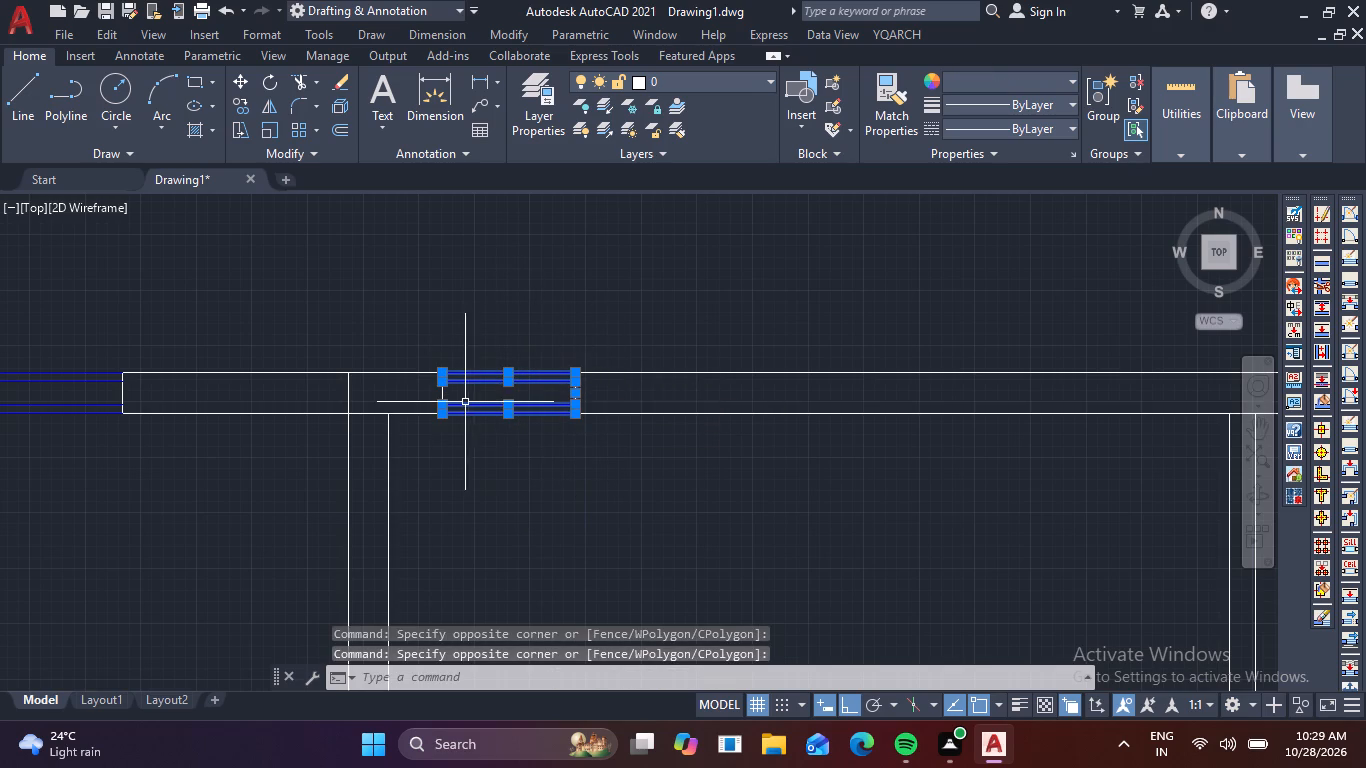
left_click(463, 401)
left_click(426, 392)
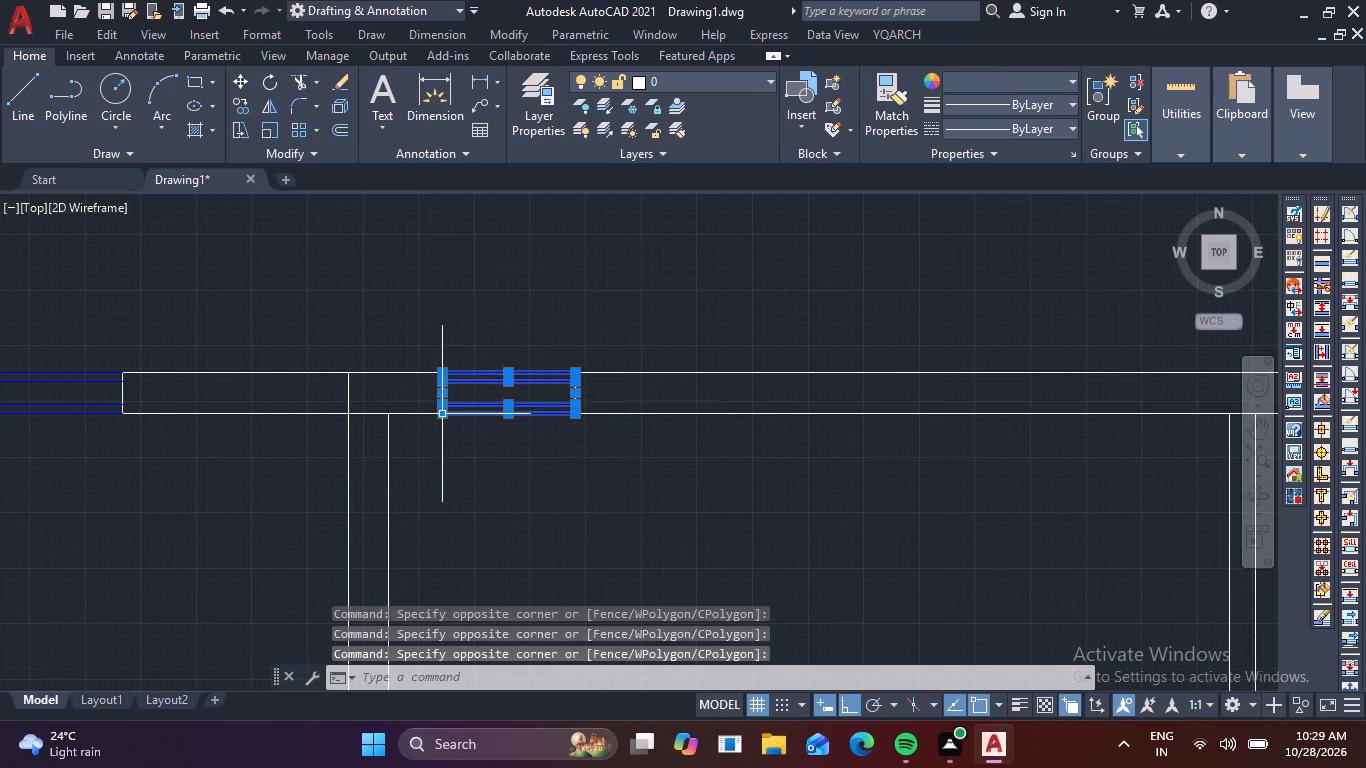
key("c")
type("O")
key("space")
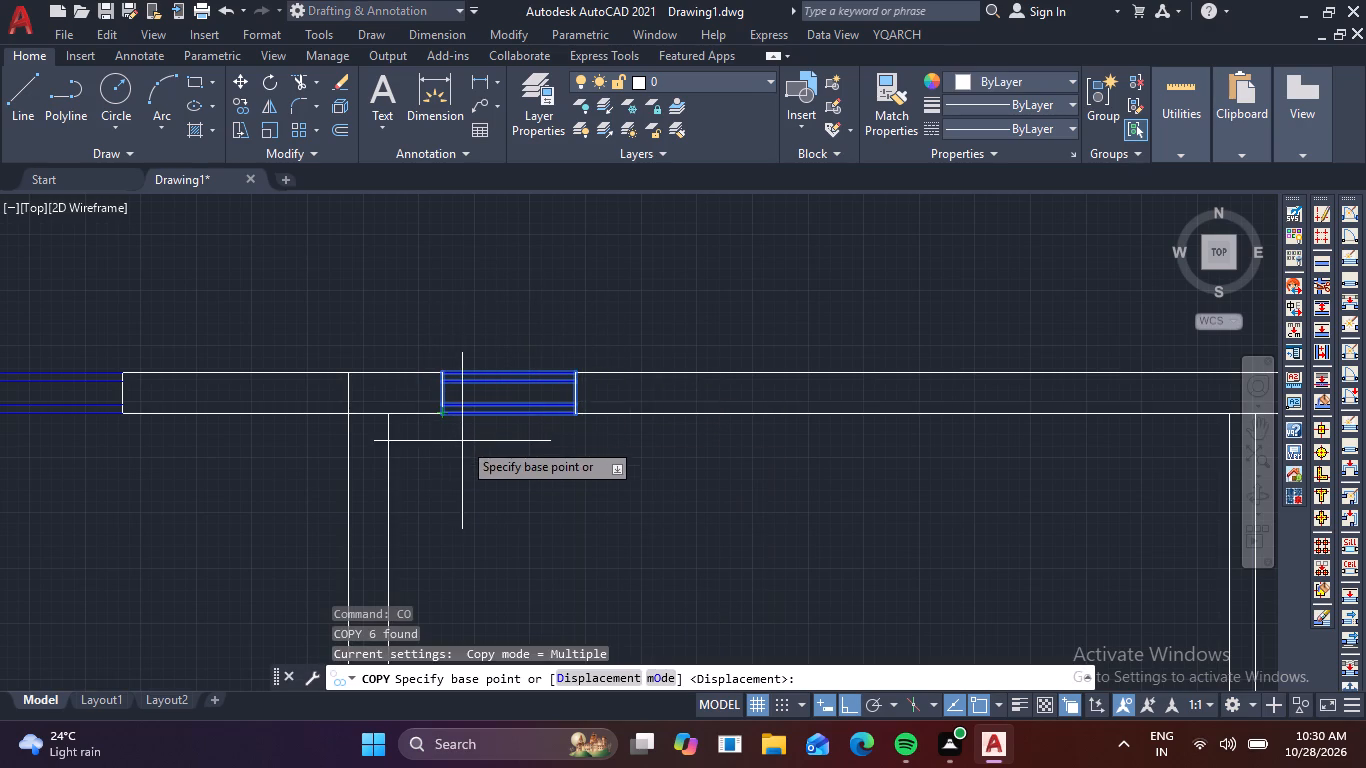
left_click(570, 370)
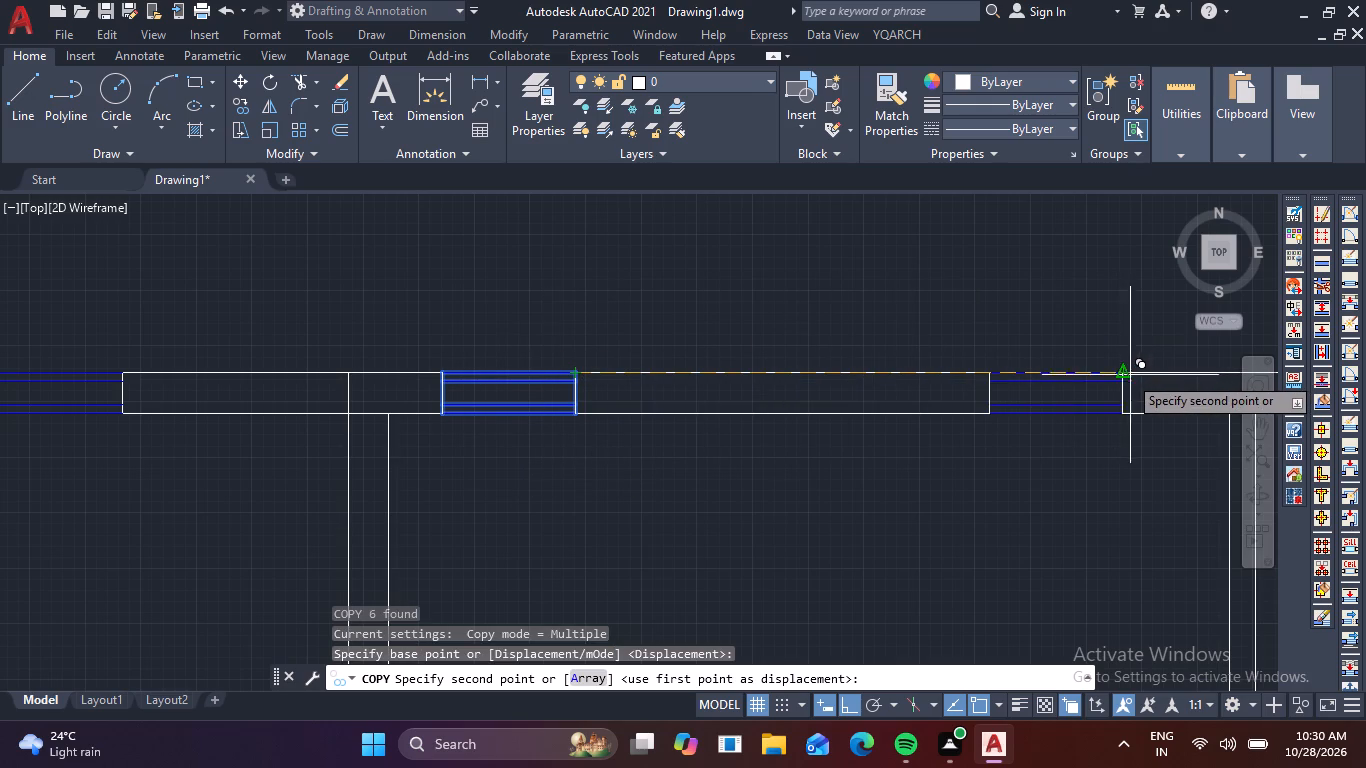
left_click(1127, 375)
Place a second copy of the 2'6" section in the top wall between the eastern interior wall and the outer corner.
middle_click_drag(967, 485, 617, 524)
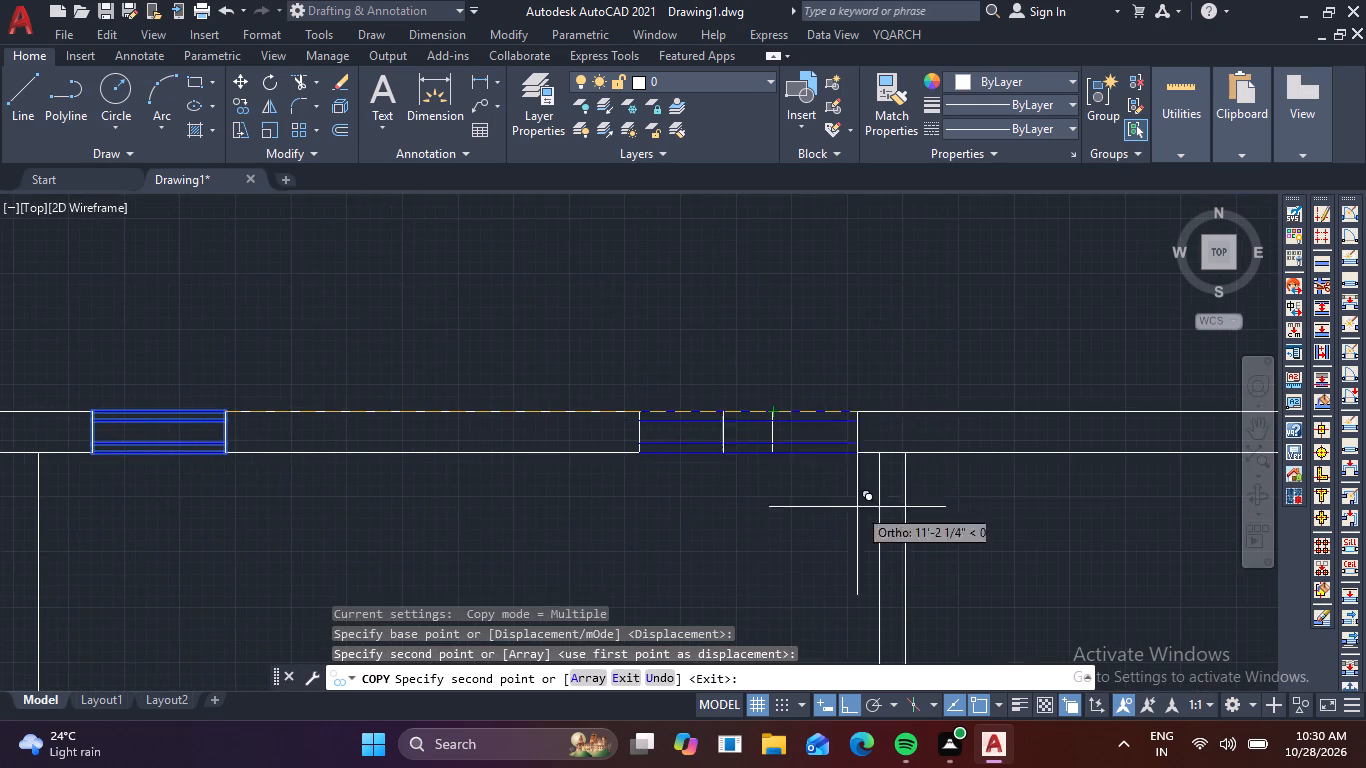
middle_click_drag(1037, 517, 810, 507)
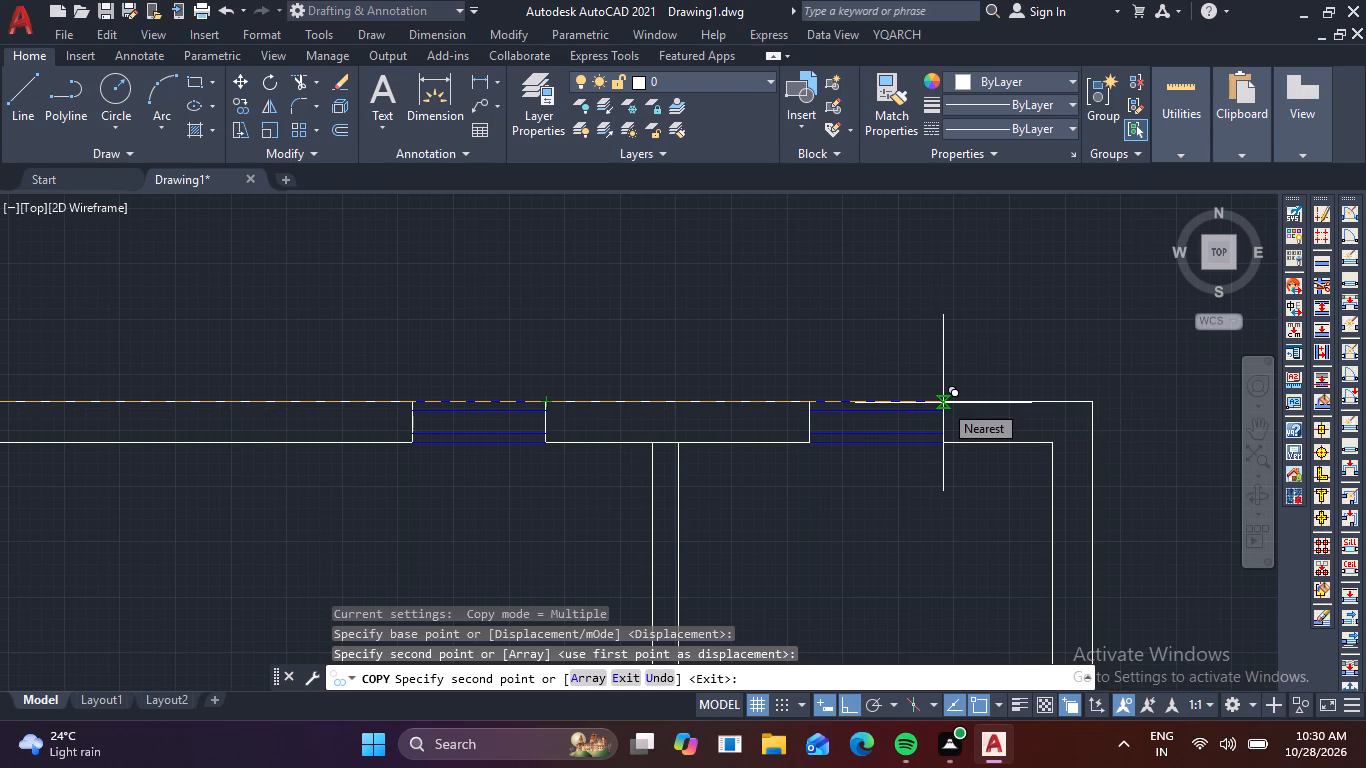
left_click(931, 399)
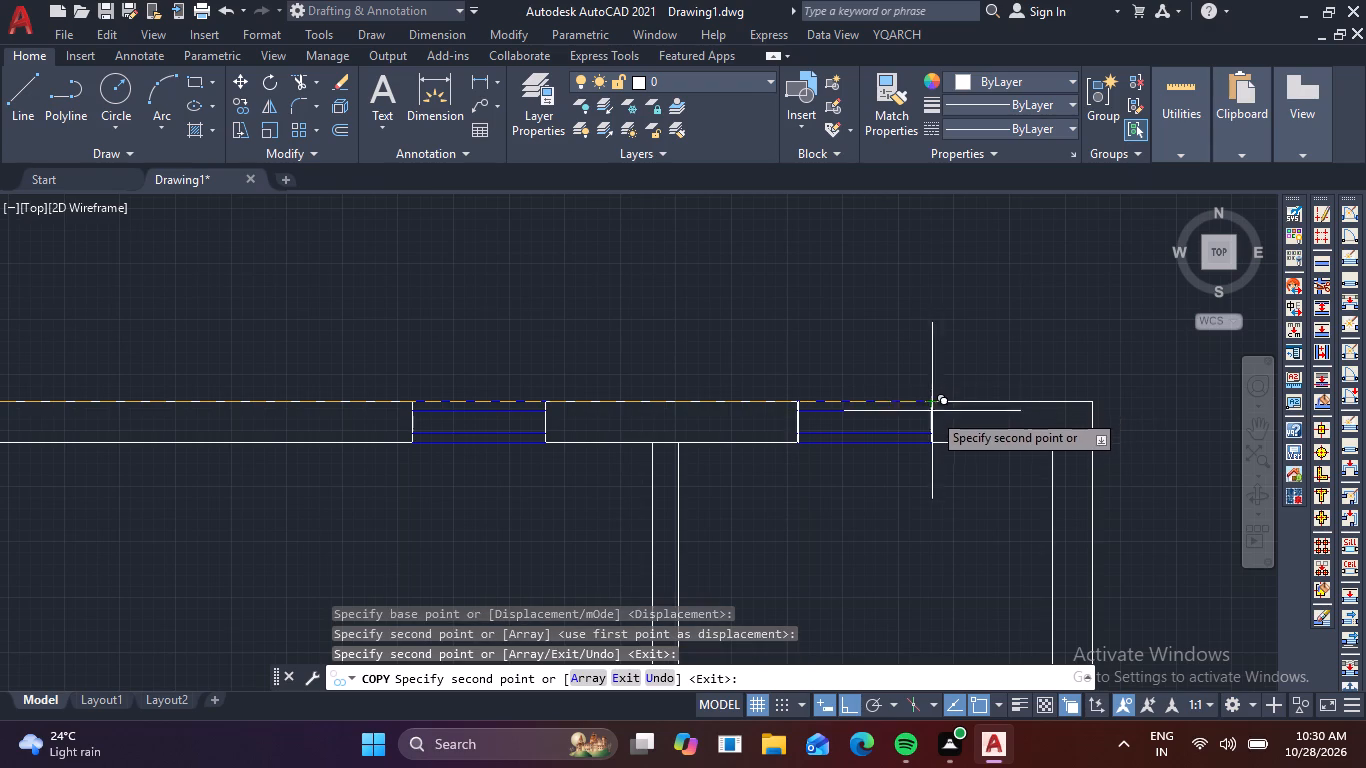
key("Escape")
Trim away the white inner and outer wall lines overlapping the two copied blue 2'6" sections in the top wall.
key("t")
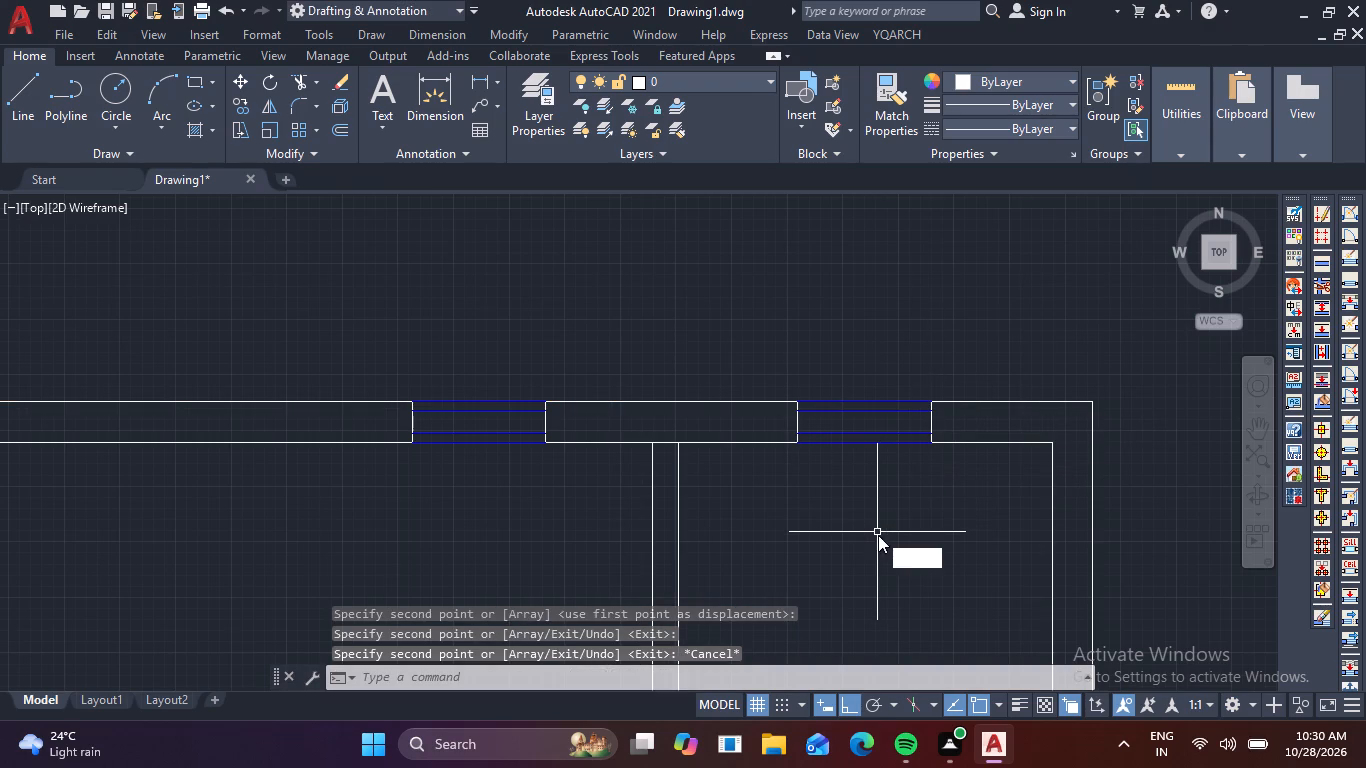
key("r")
key("space")
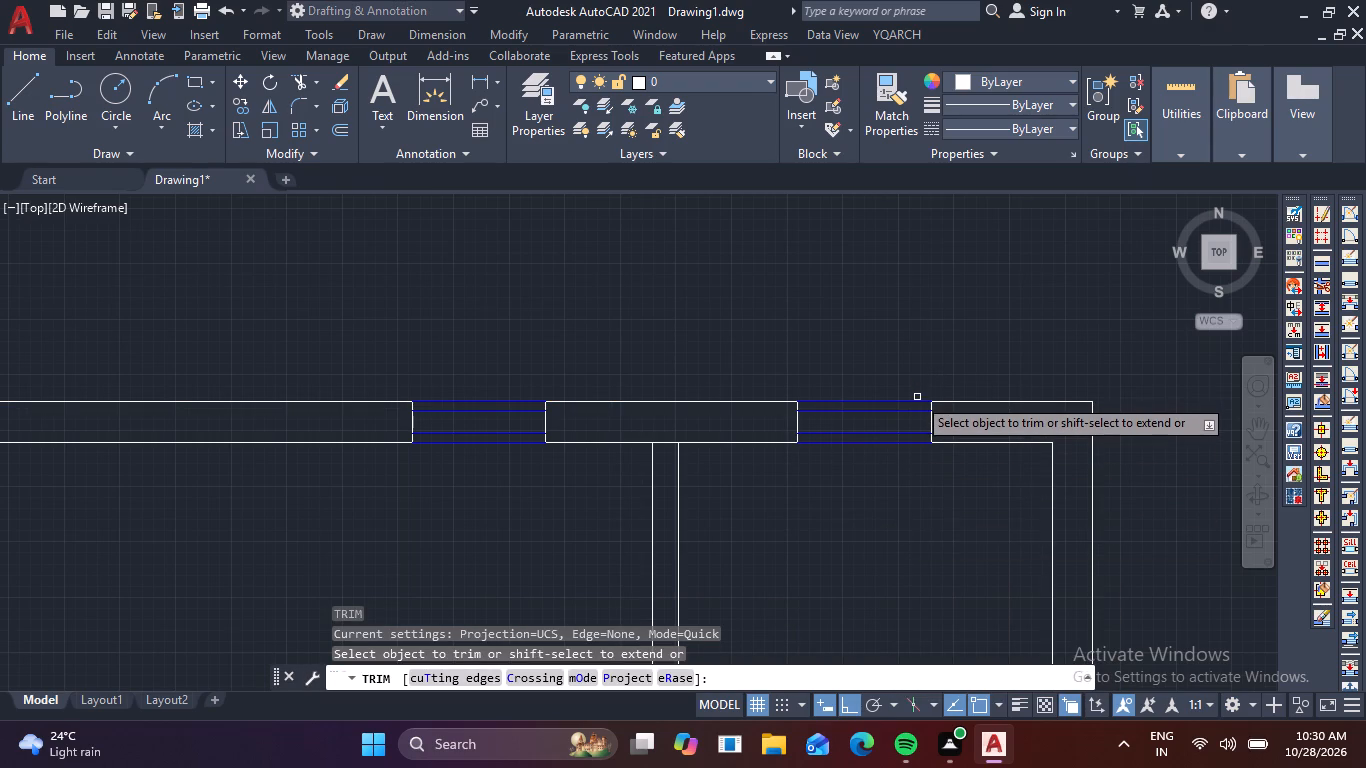
left_click(917, 401)
left_click(958, 499)
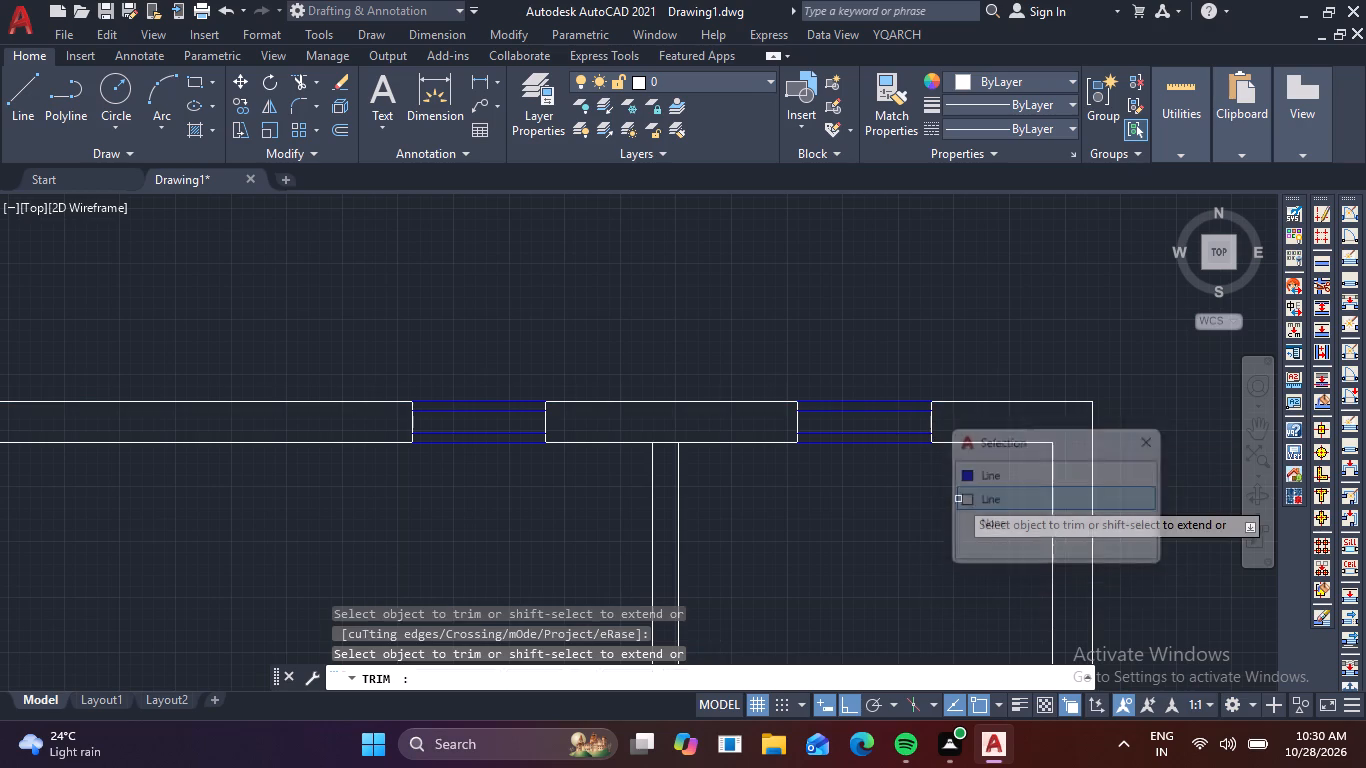
left_click(904, 445)
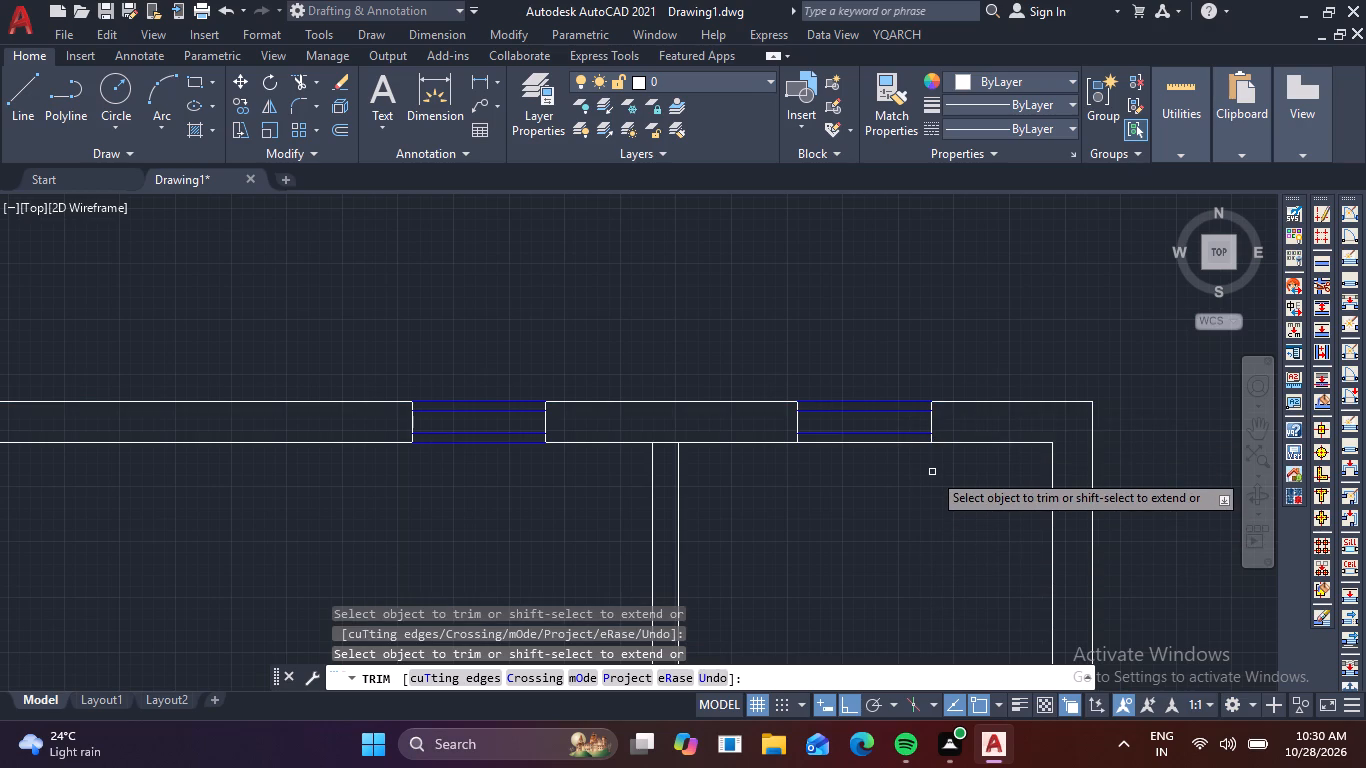
key("ctrl+z")
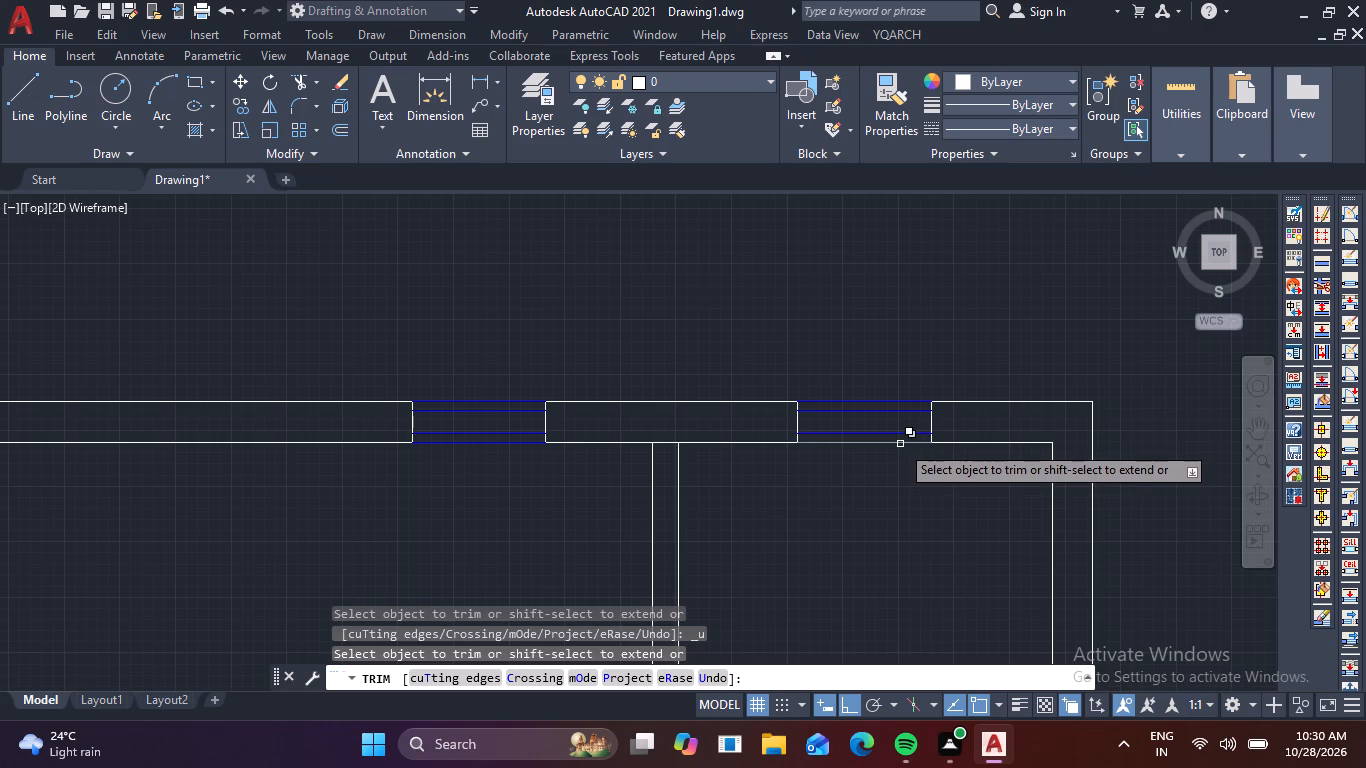
left_click(900, 444)
left_click(947, 541)
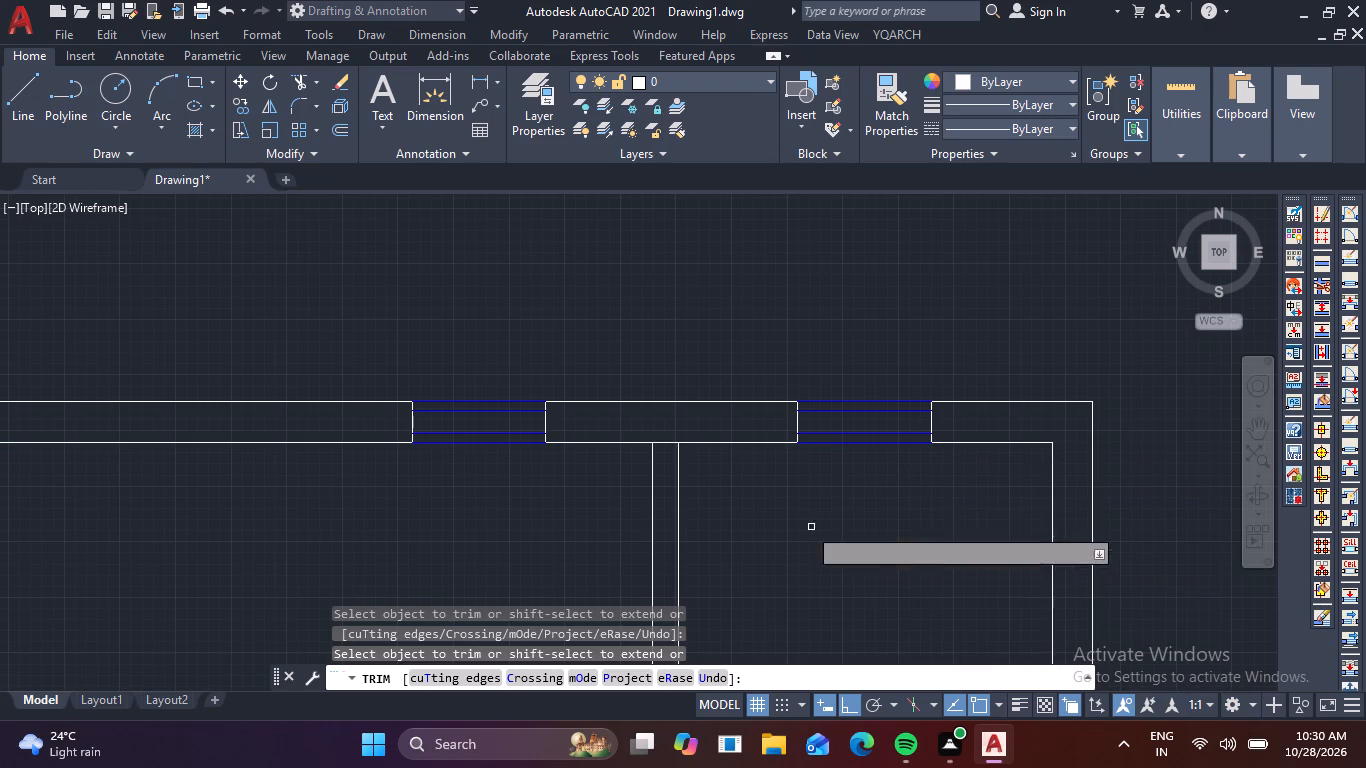
left_click(496, 443)
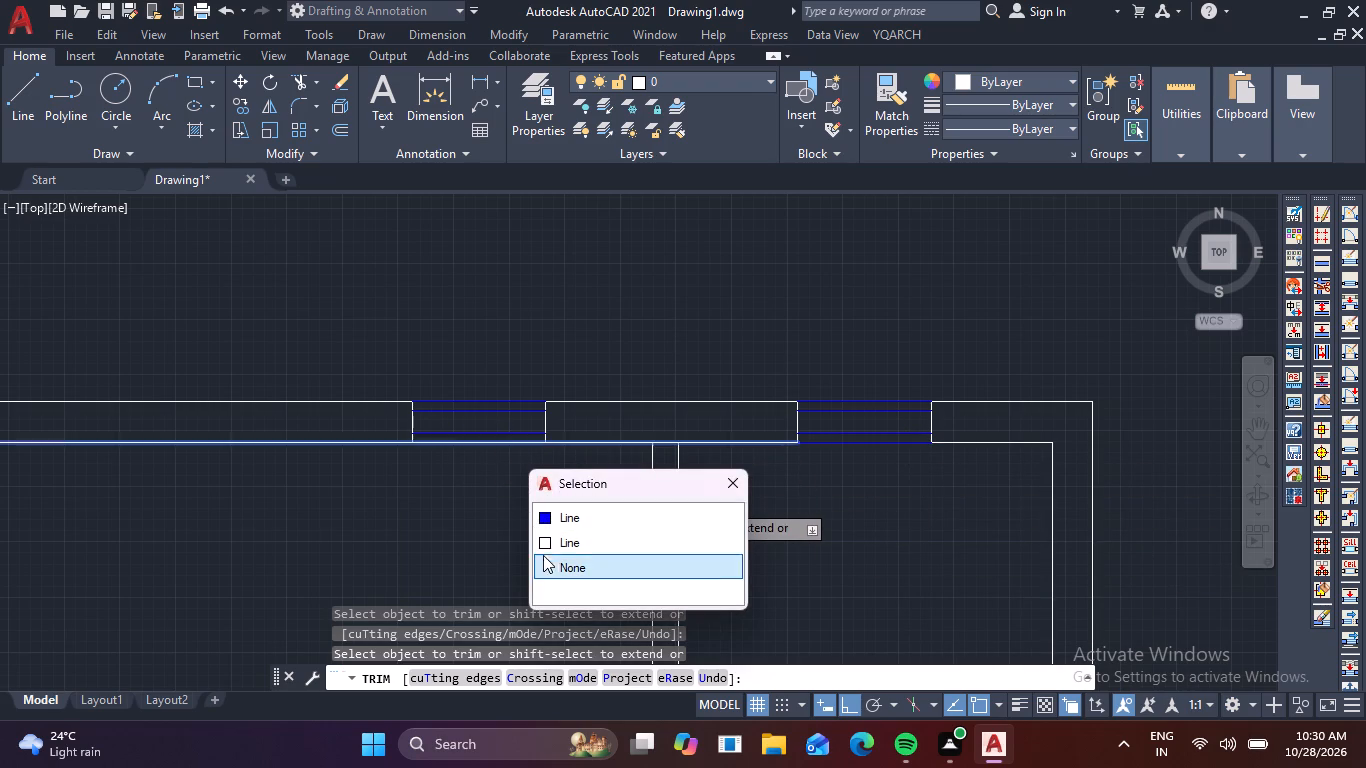
left_click(545, 542)
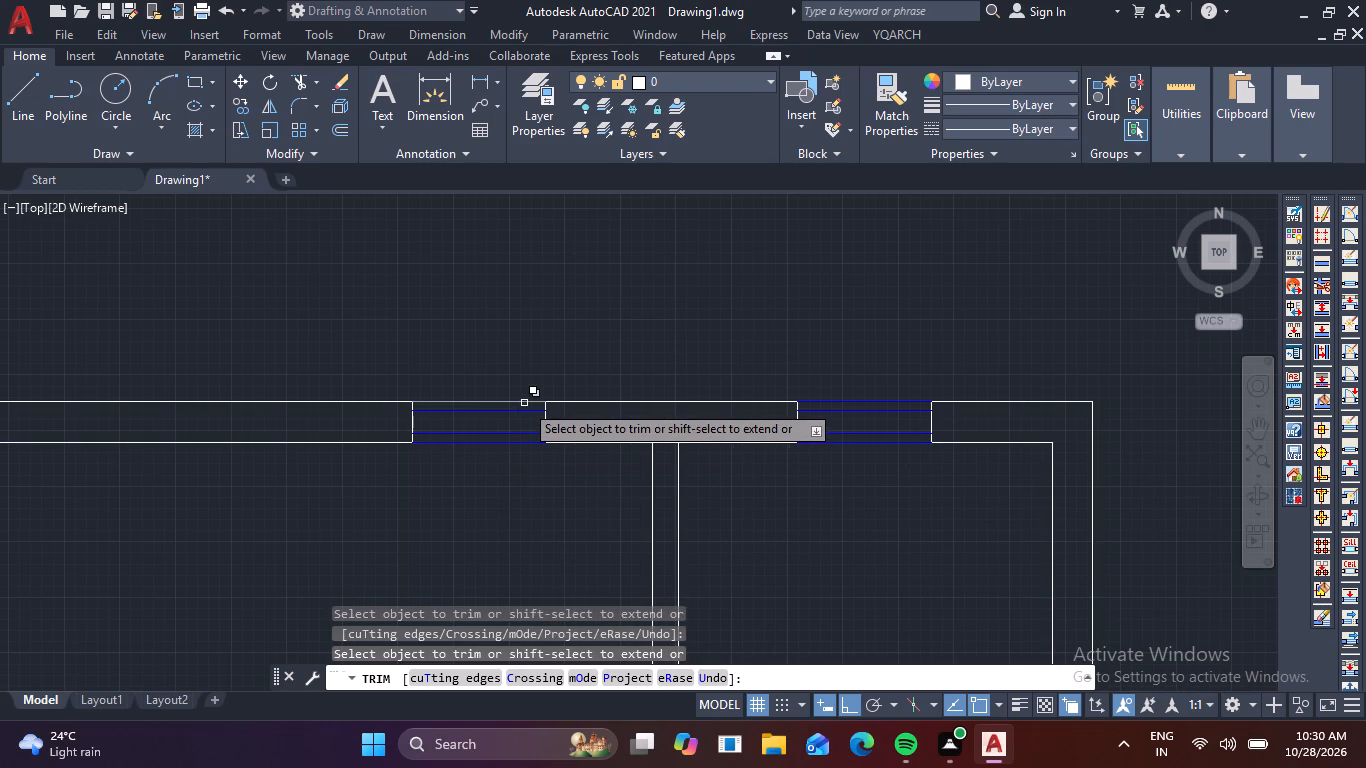
left_click(524, 403)
left_click(565, 502)
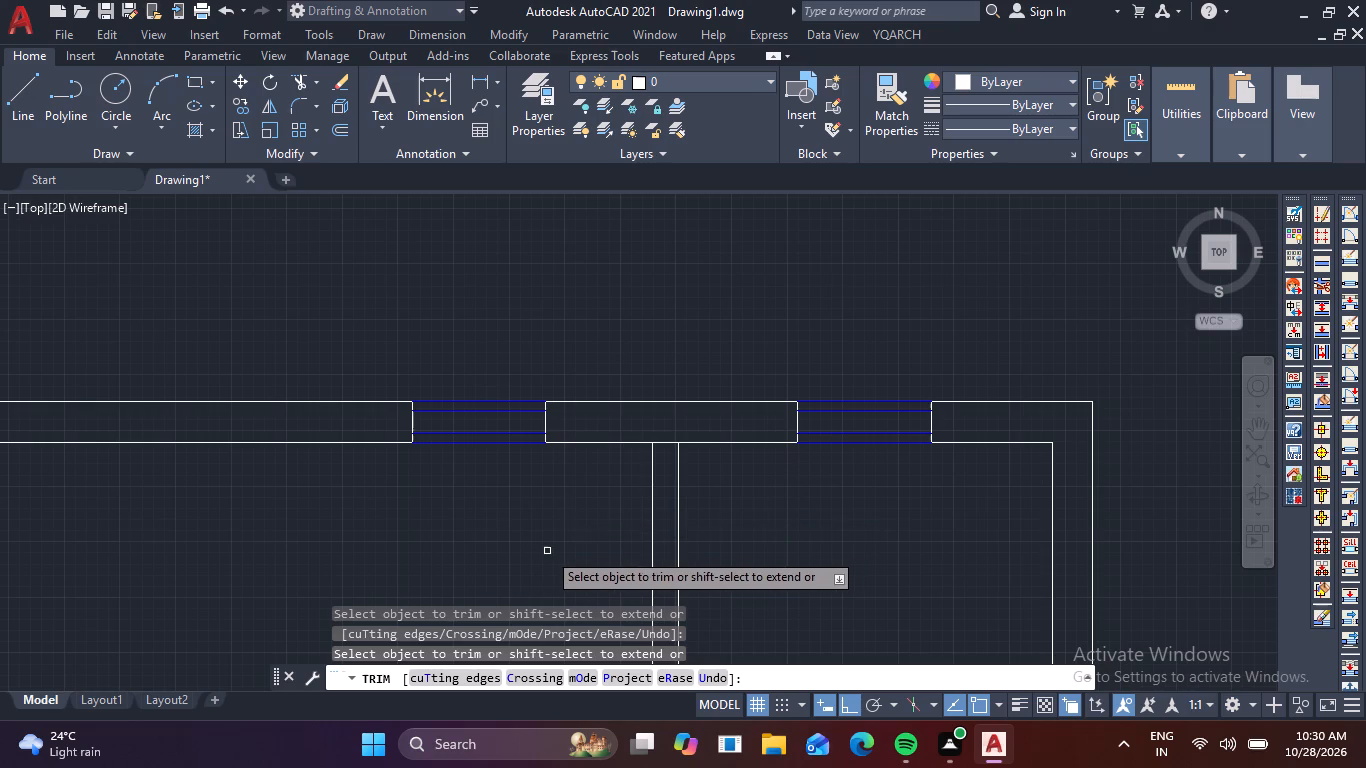
key("Escape")
Examine the eastern rooms and the whole floor plan, checking the blue sections and the remaining walls.
scroll(548, 553, "down", 2)
middle_click_drag(689, 552, 682, 547)
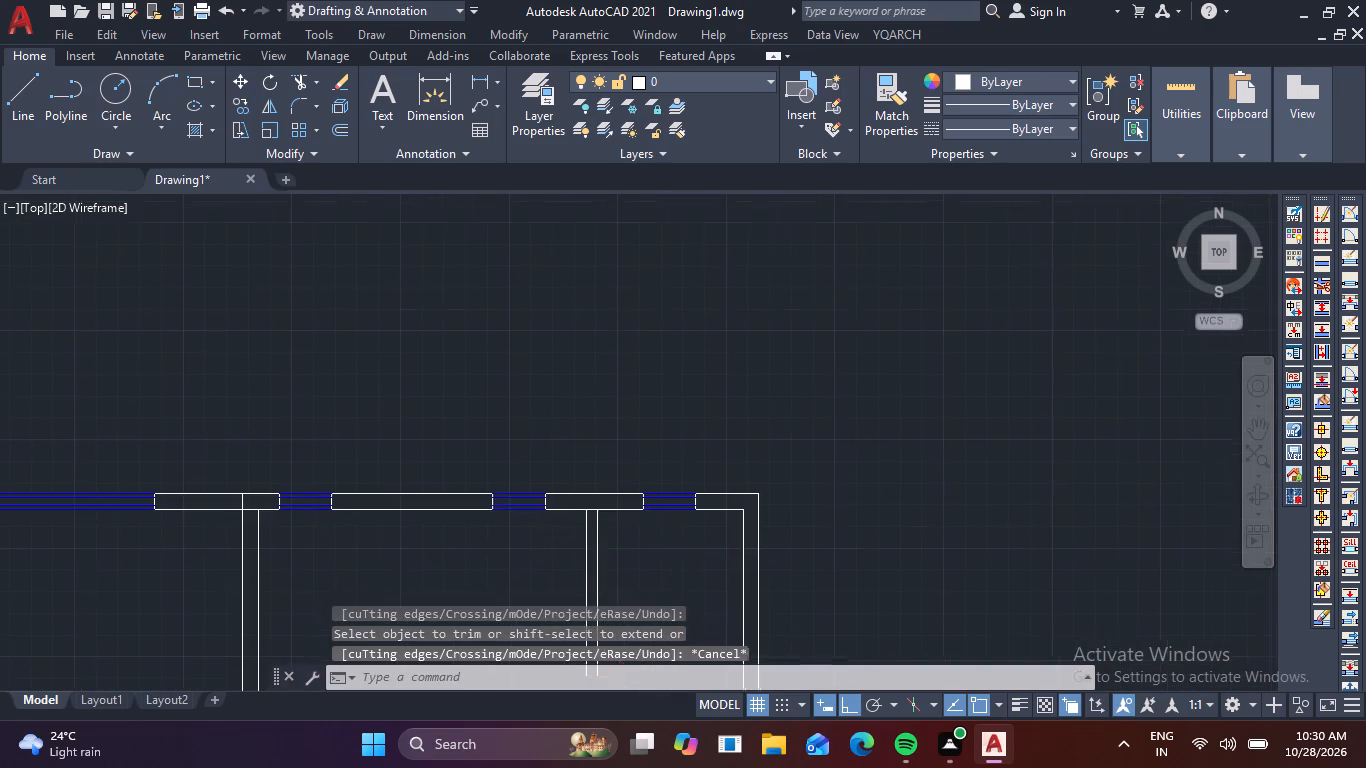
middle_click_drag(682, 547, 719, 352)
middle_click_drag(733, 440, 743, 397)
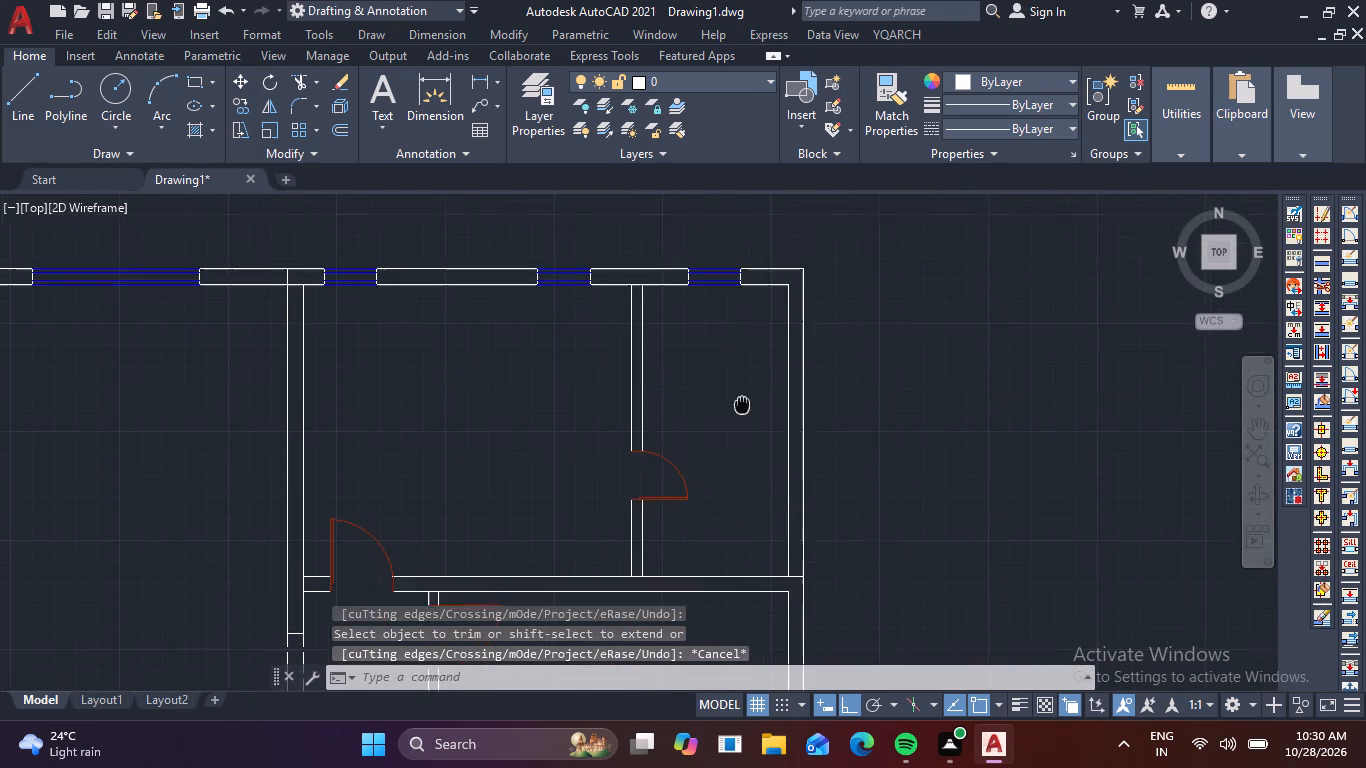
middle_click_drag(743, 397, 752, 340)
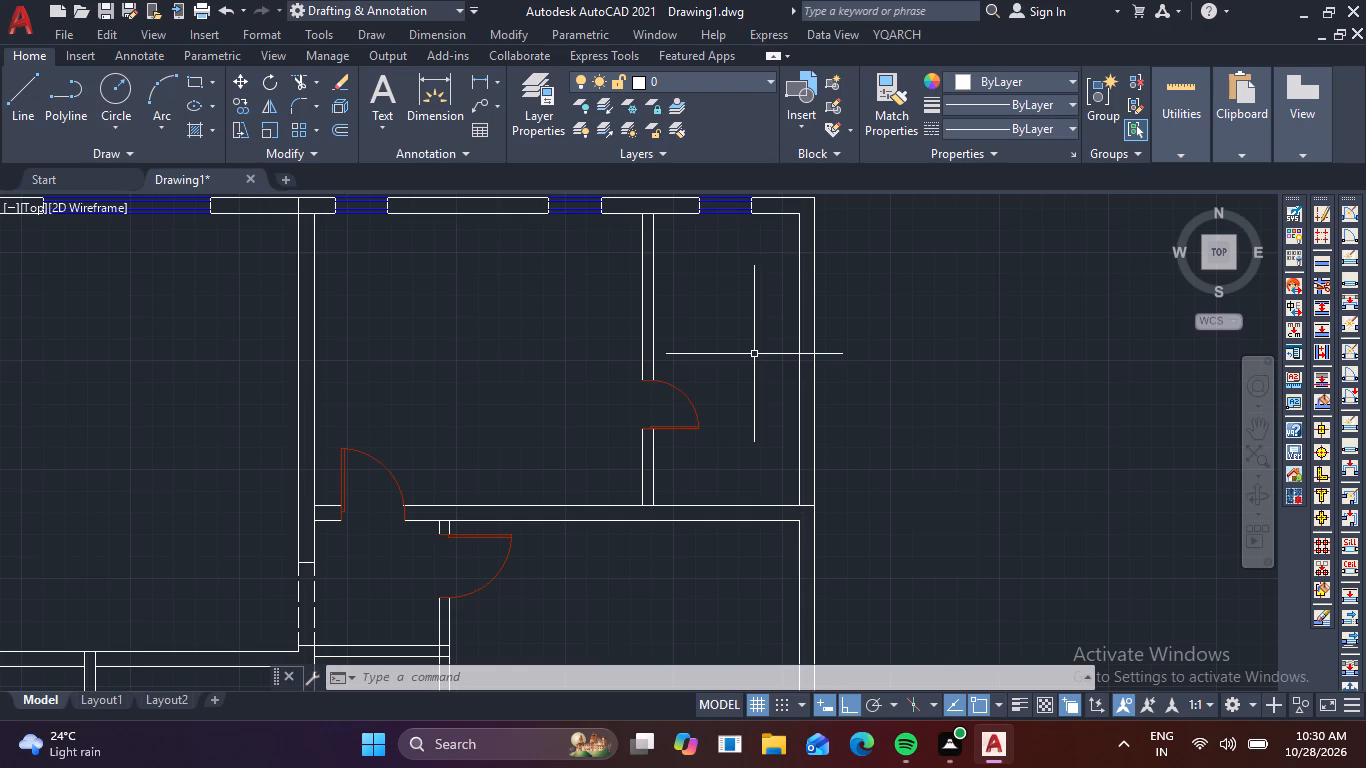
scroll(595, 407, "down", 2)
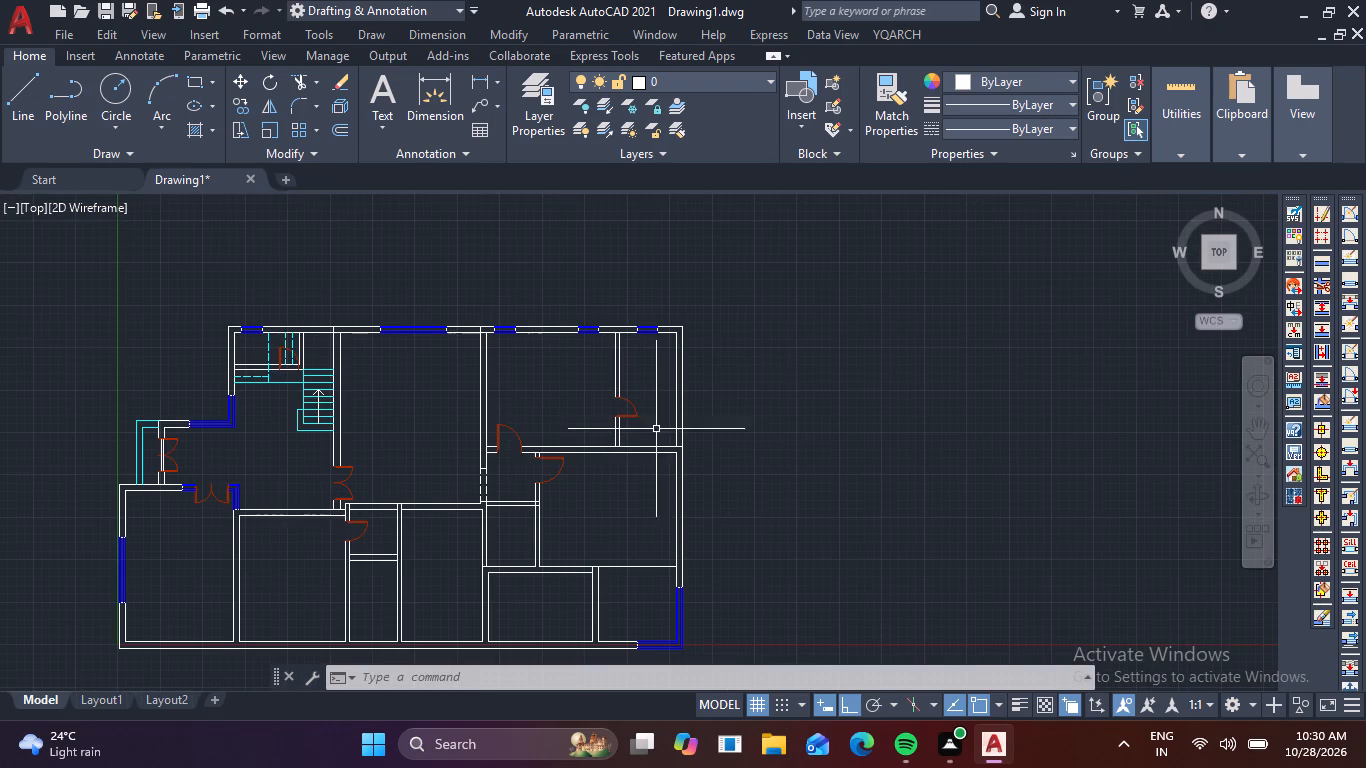
key("Escape")
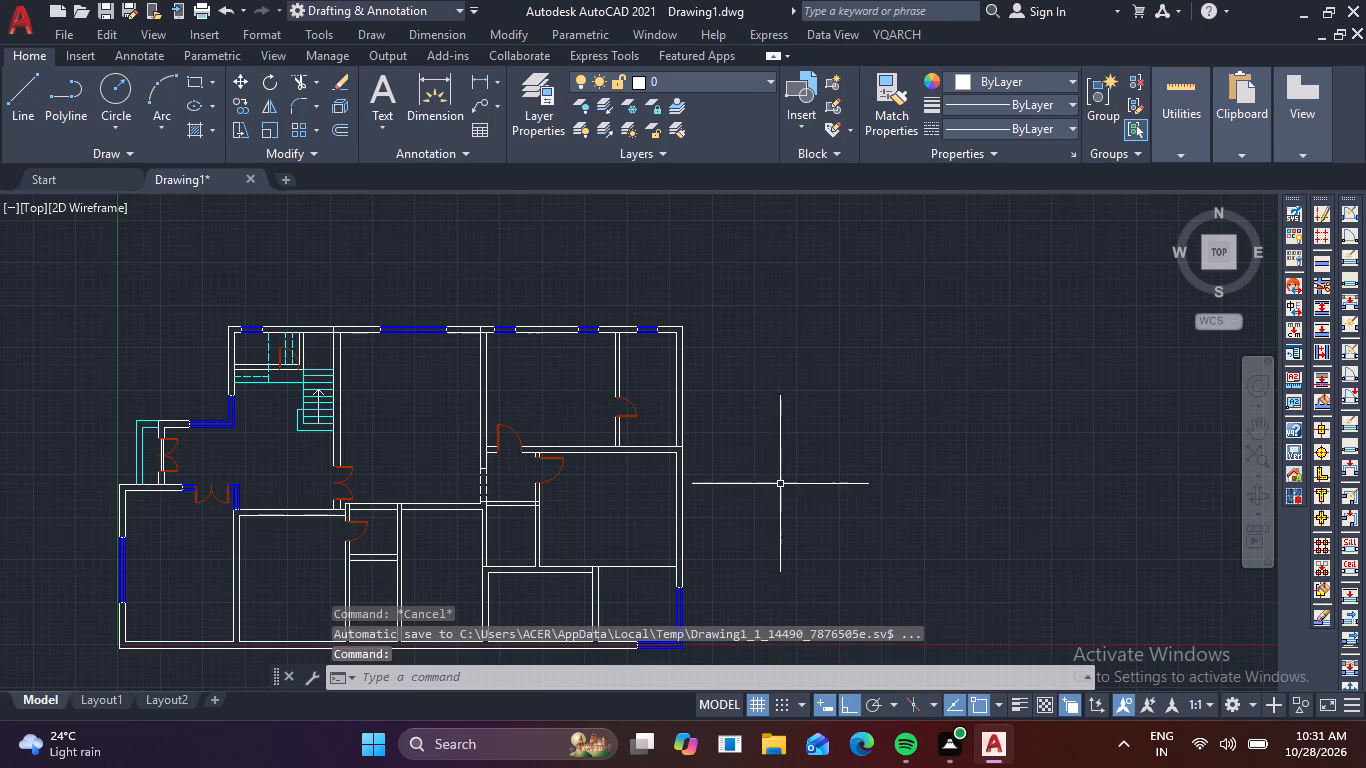
middle_click_drag(782, 488, 882, 403)
scroll(562, 272, "up", 2)
scroll(562, 272, "down", 2)
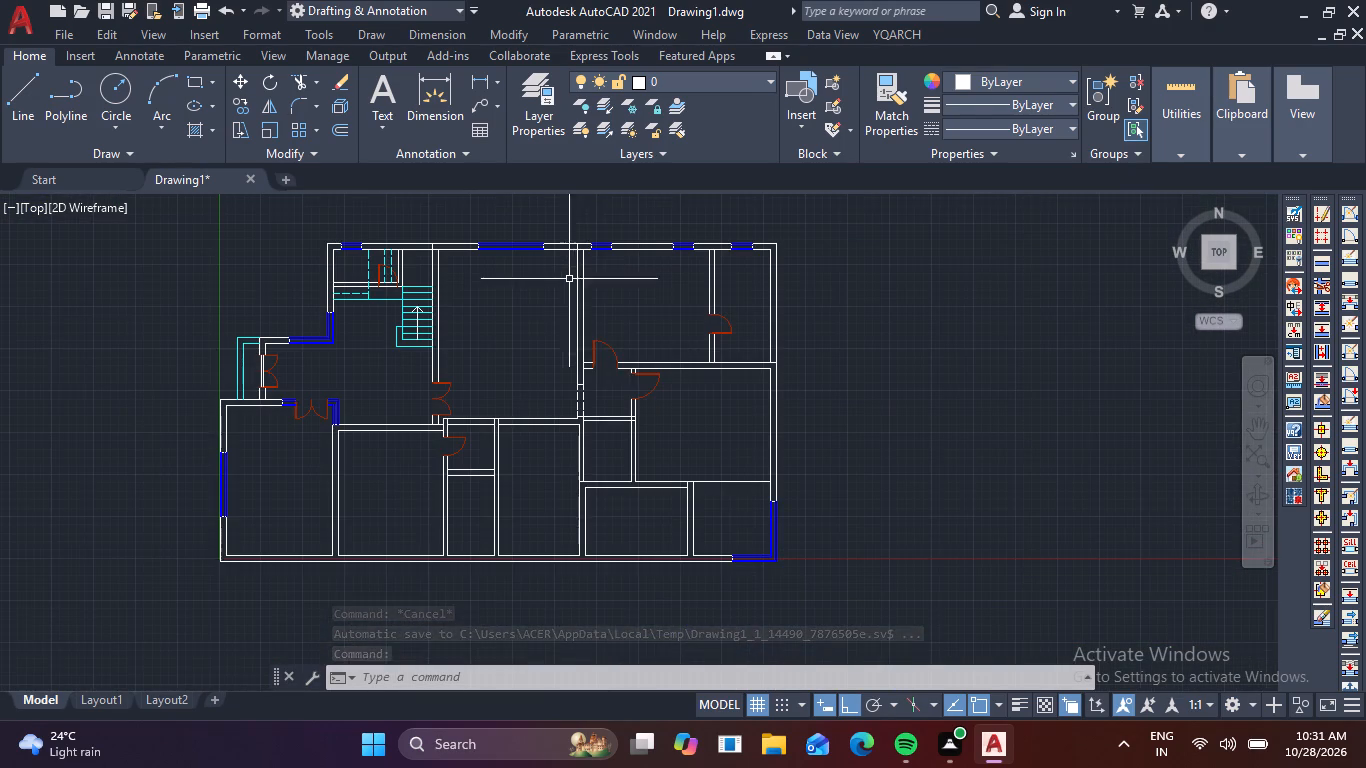
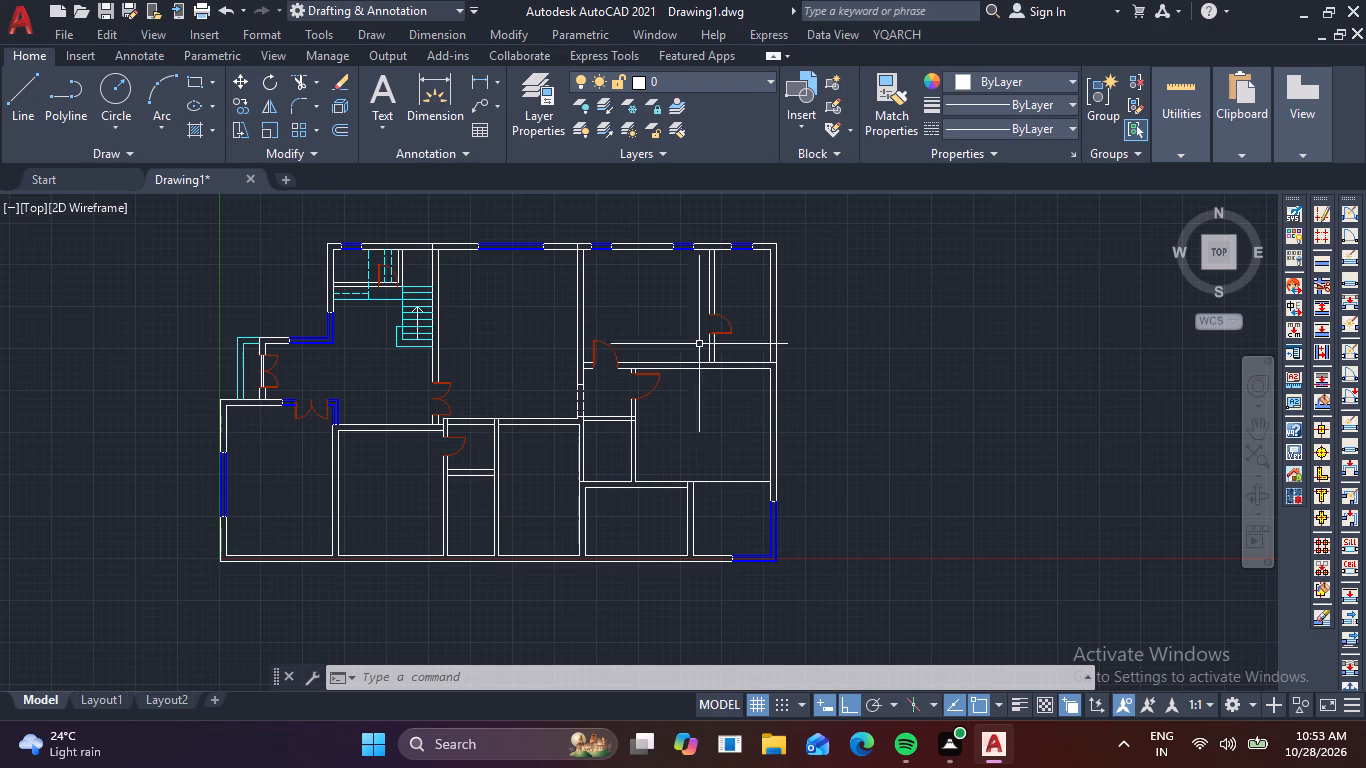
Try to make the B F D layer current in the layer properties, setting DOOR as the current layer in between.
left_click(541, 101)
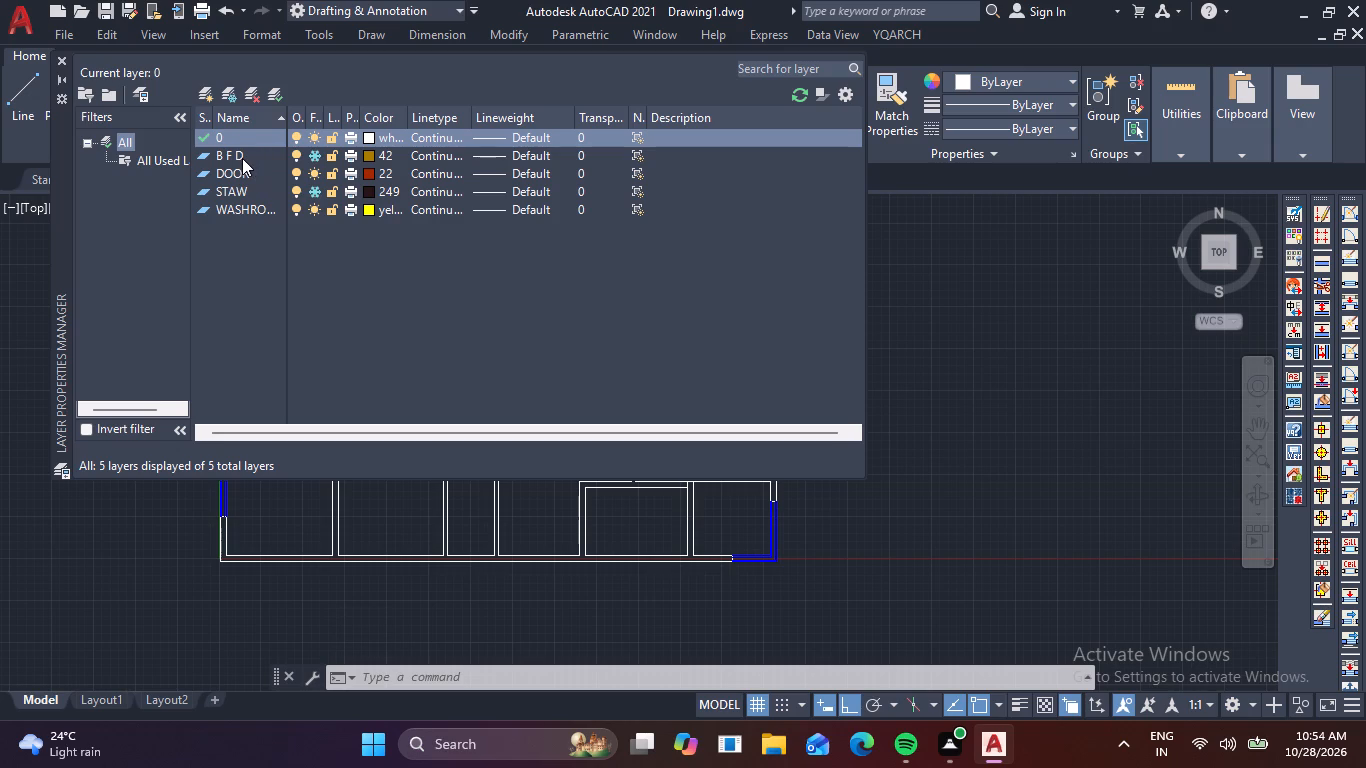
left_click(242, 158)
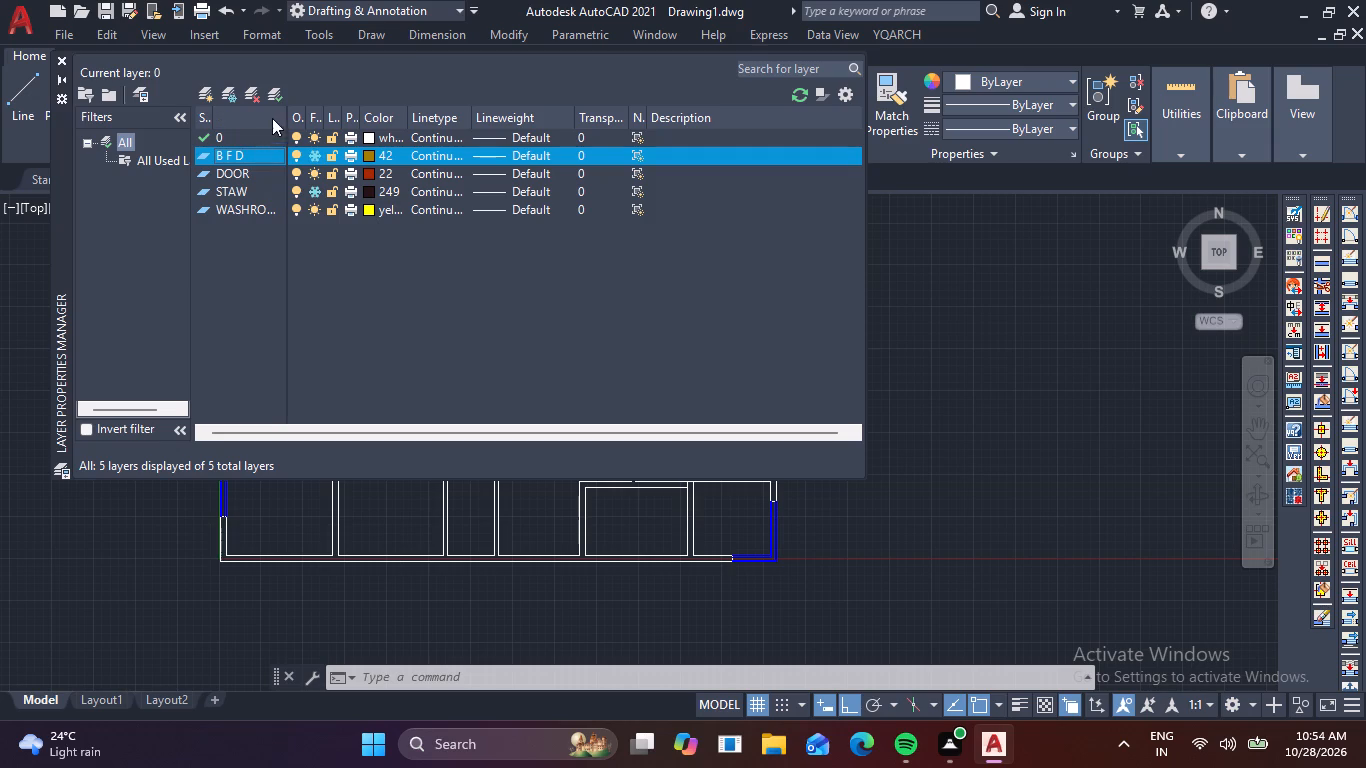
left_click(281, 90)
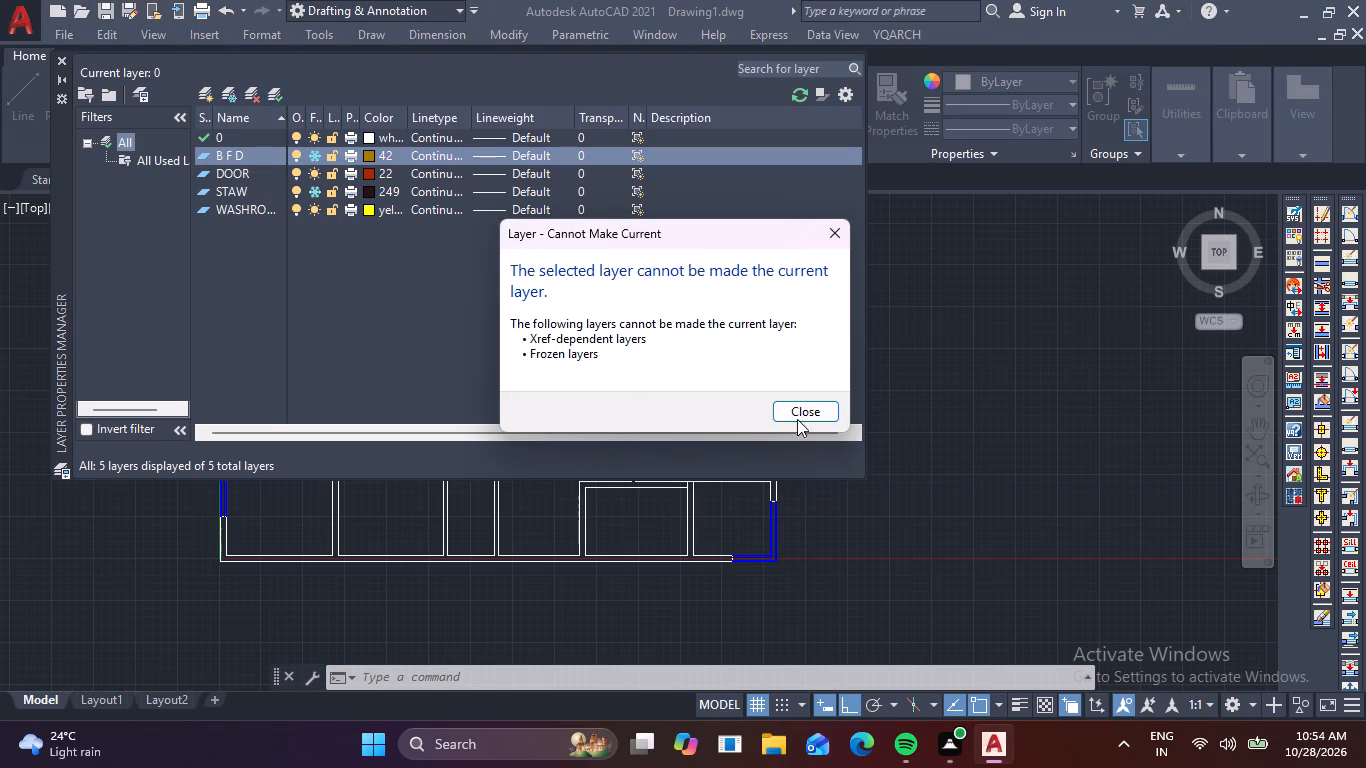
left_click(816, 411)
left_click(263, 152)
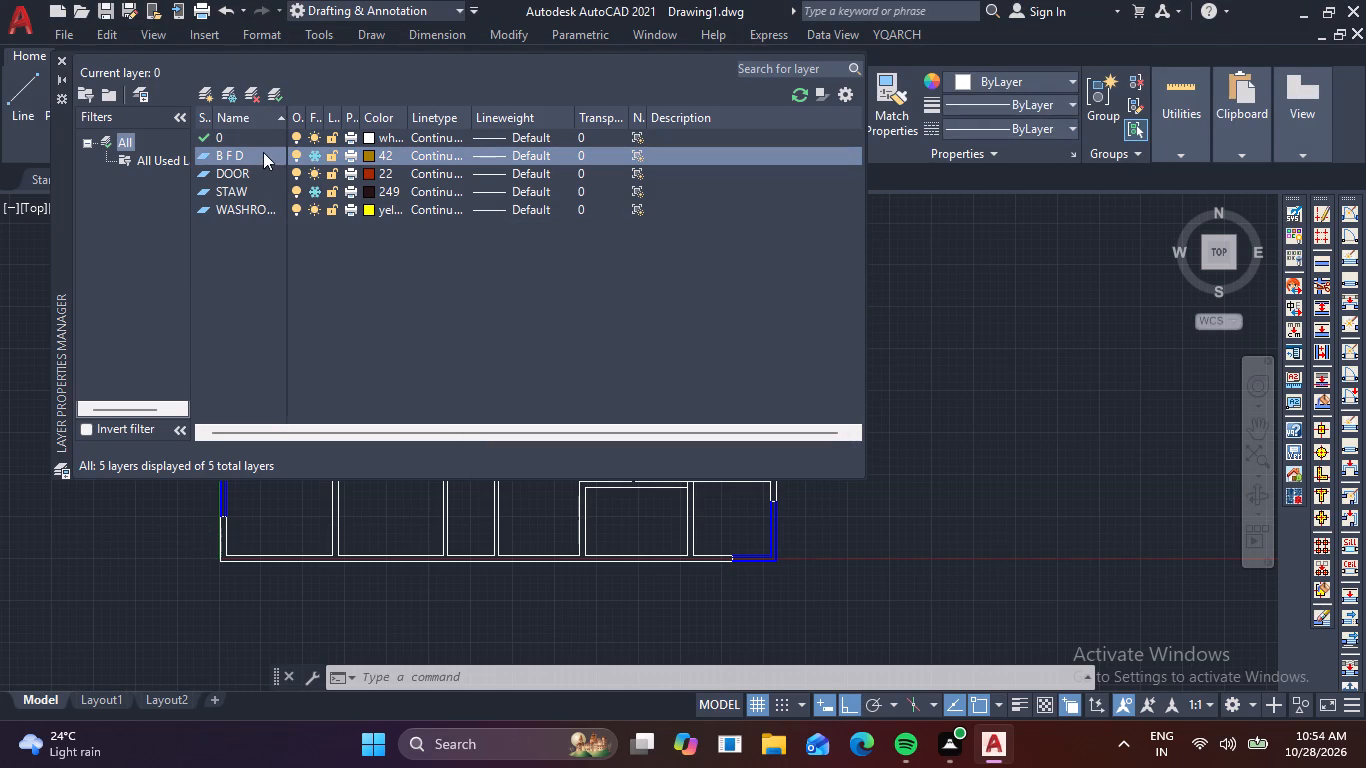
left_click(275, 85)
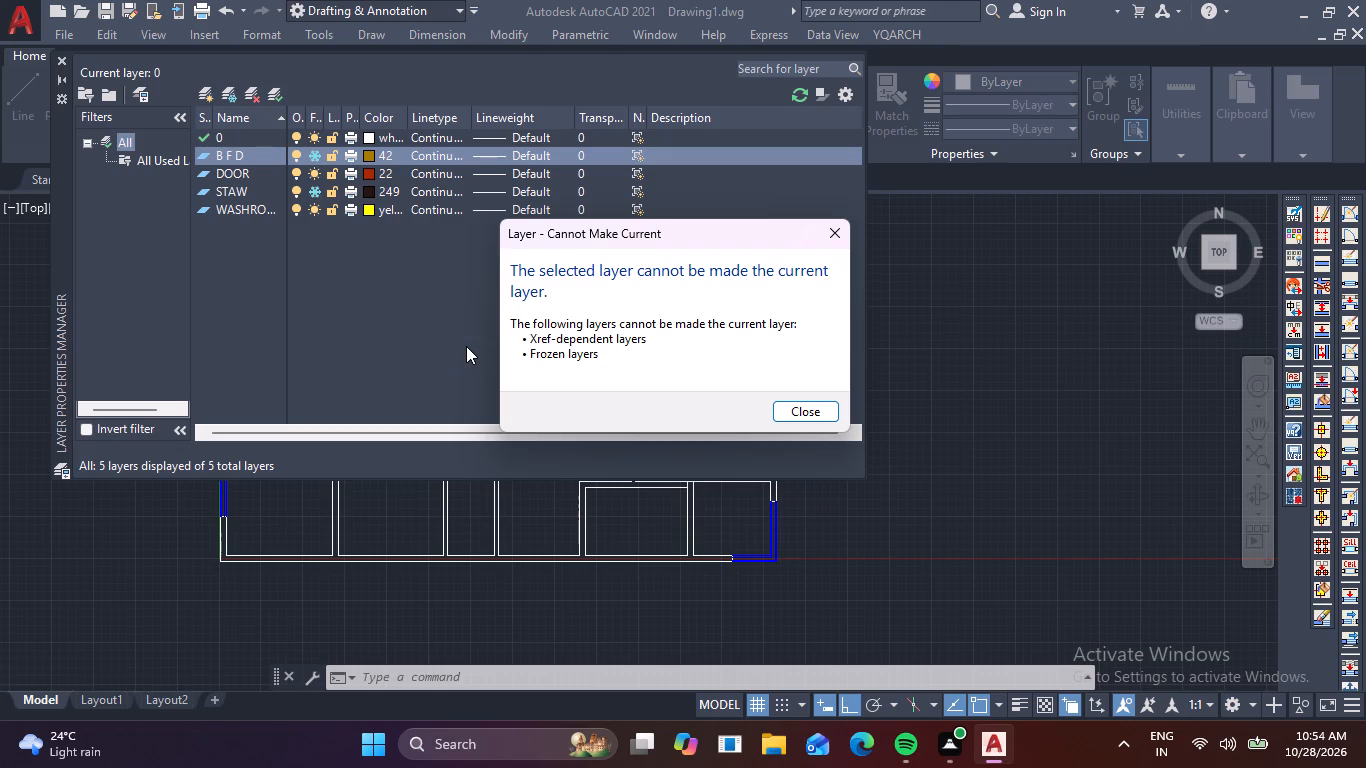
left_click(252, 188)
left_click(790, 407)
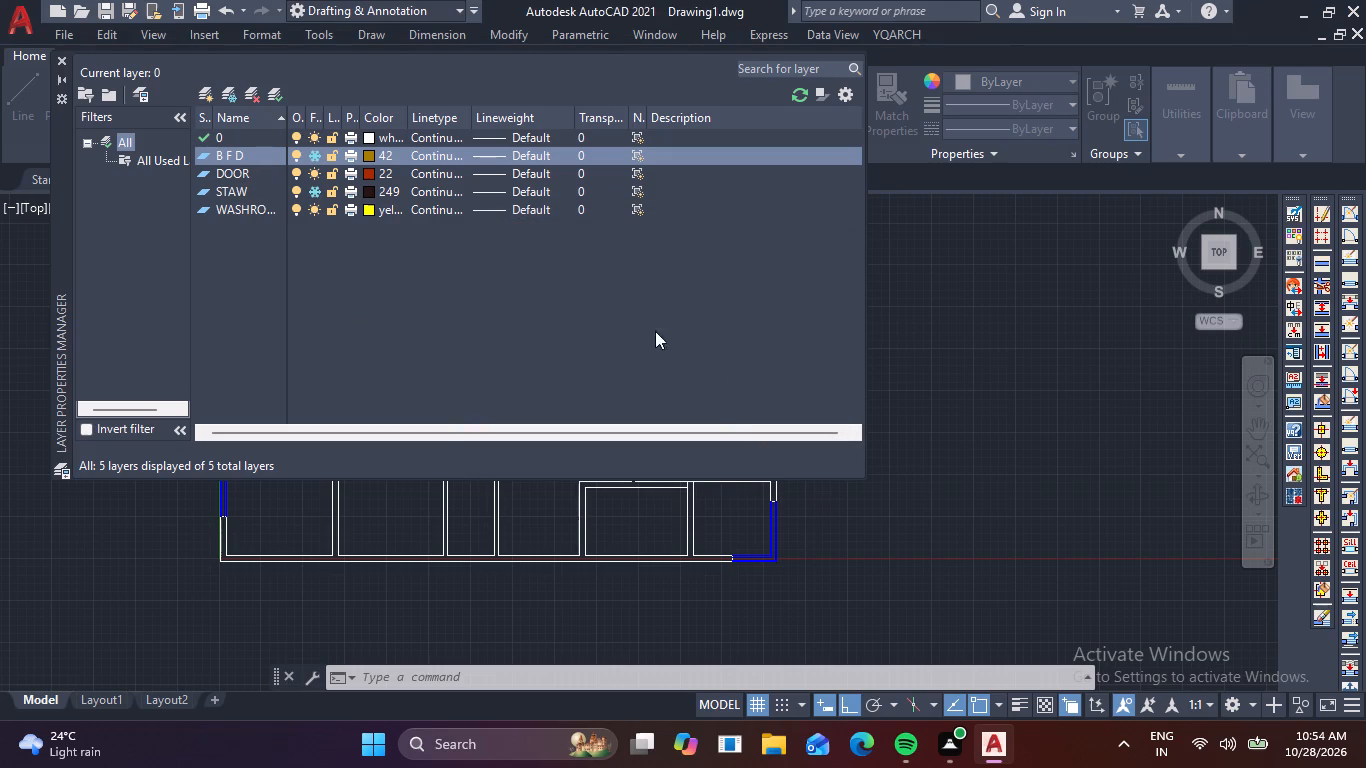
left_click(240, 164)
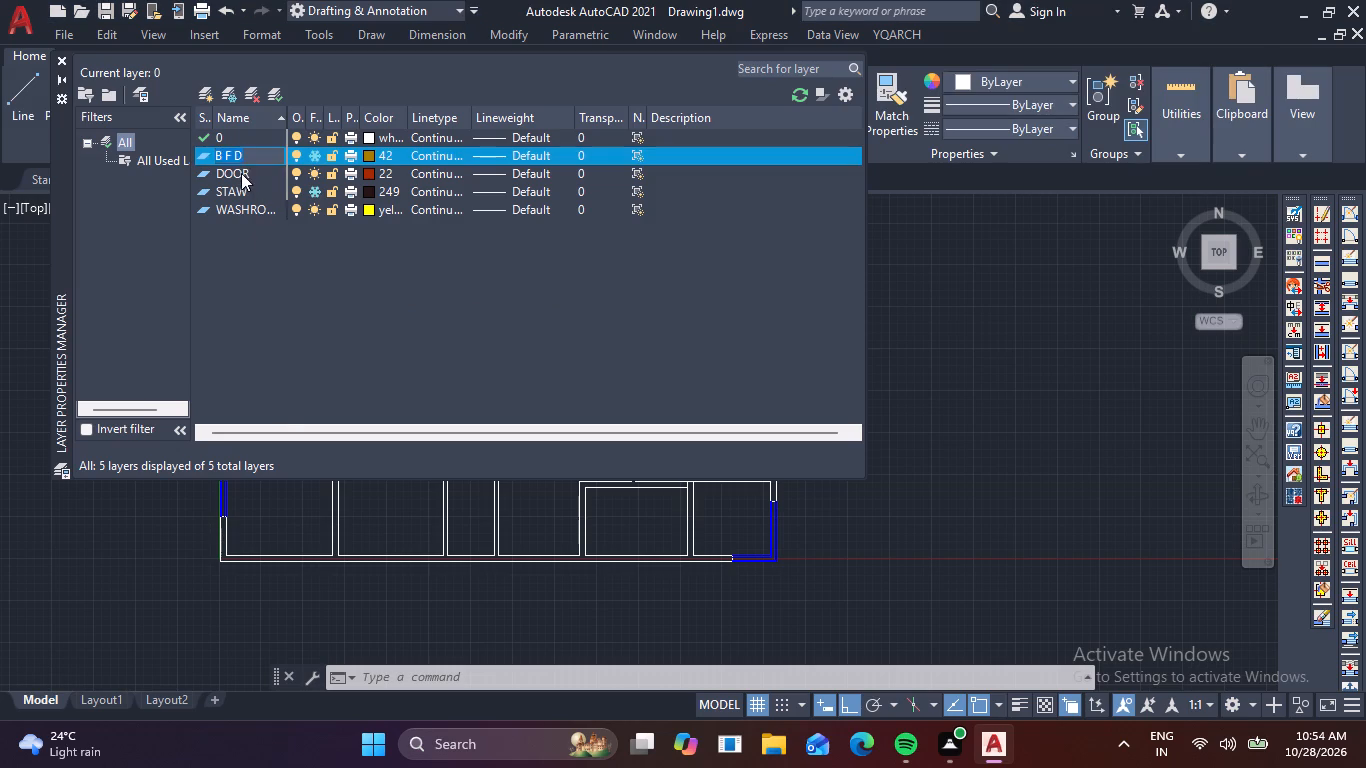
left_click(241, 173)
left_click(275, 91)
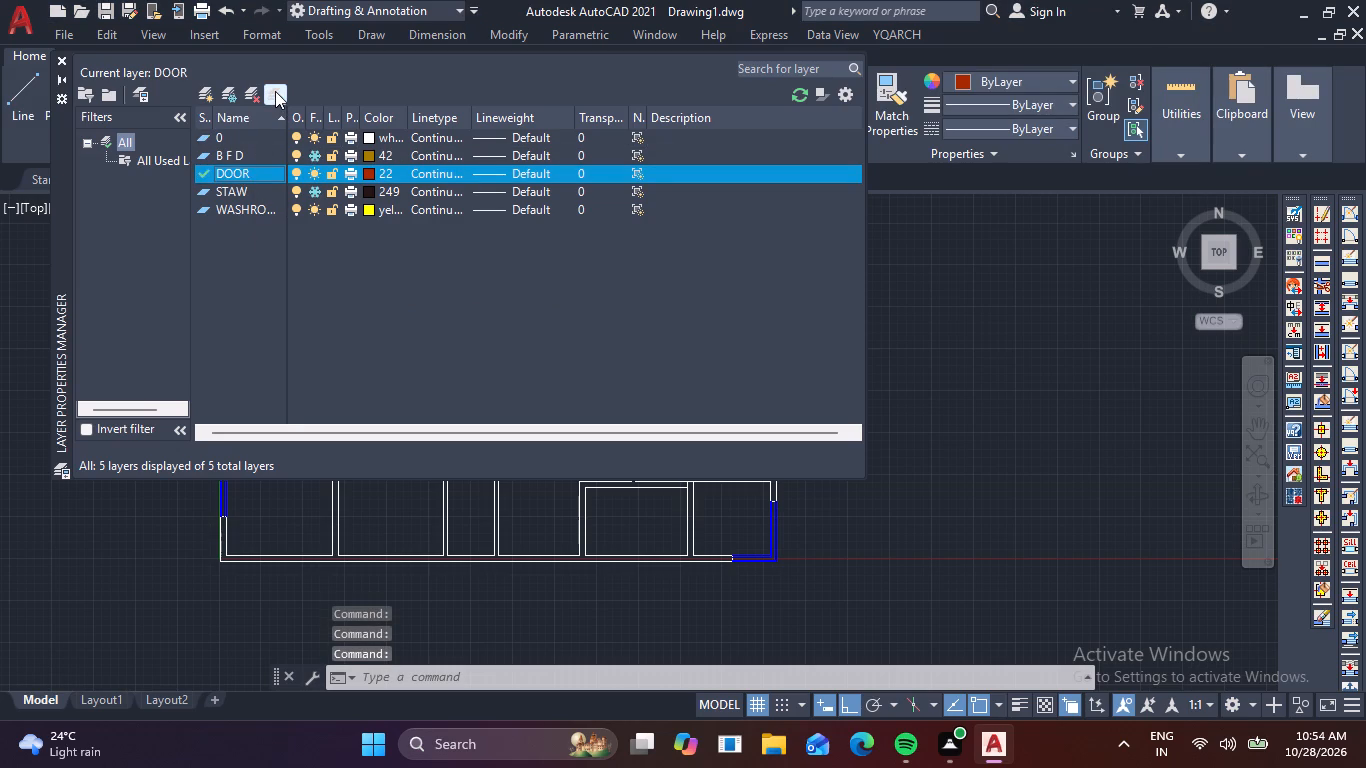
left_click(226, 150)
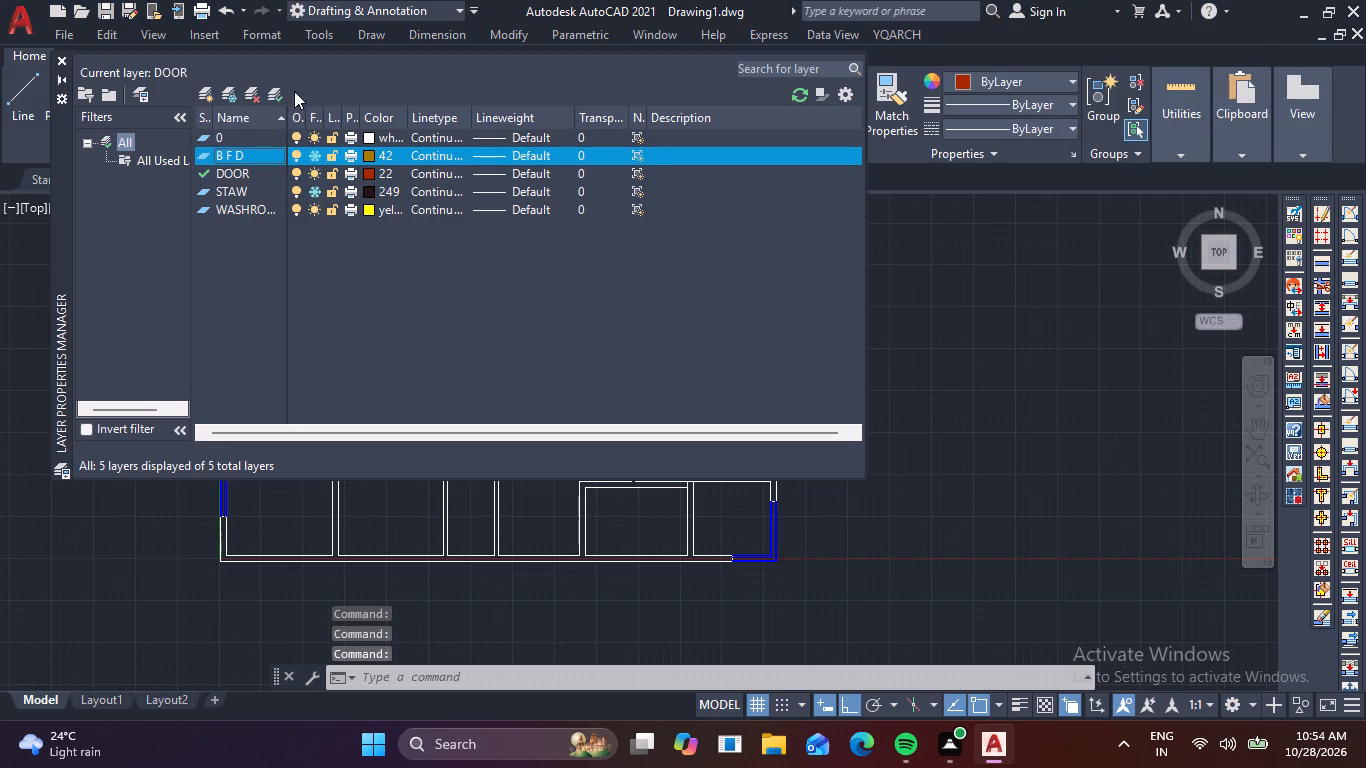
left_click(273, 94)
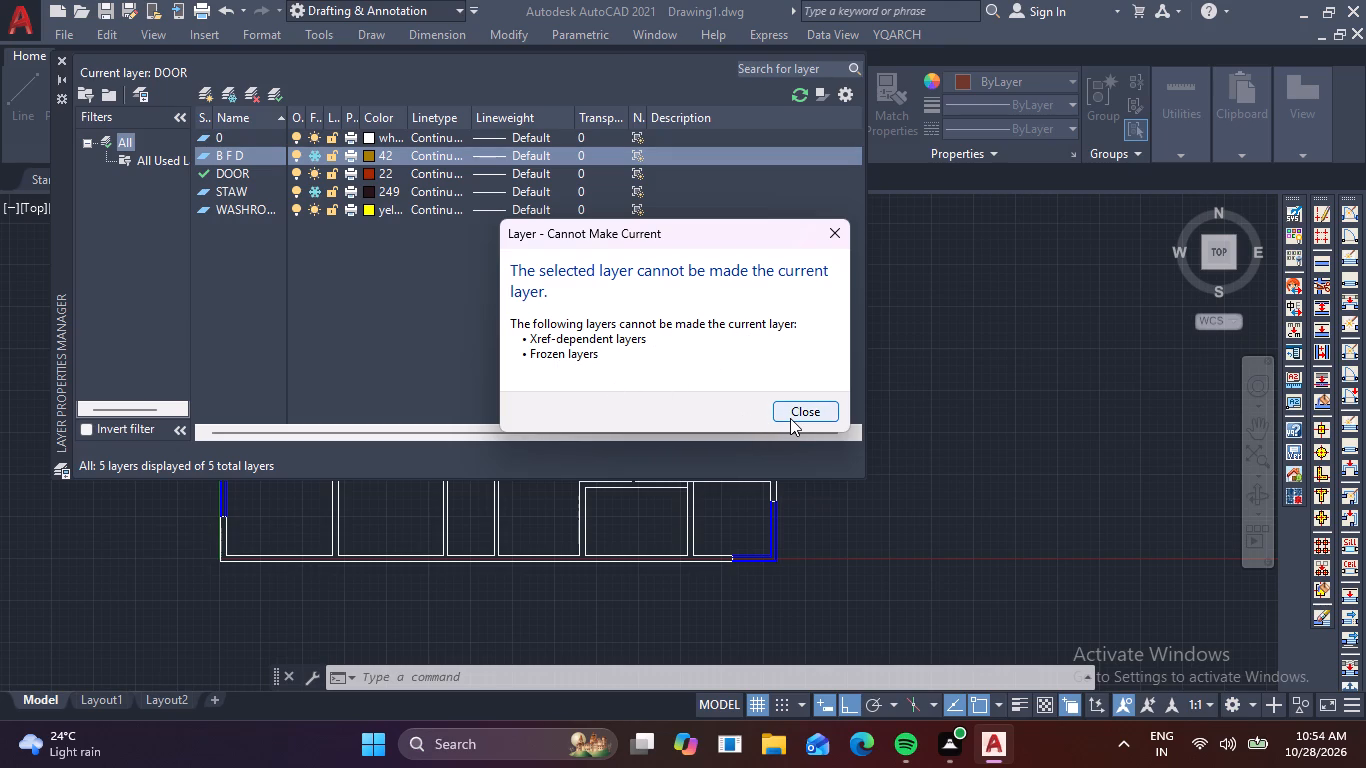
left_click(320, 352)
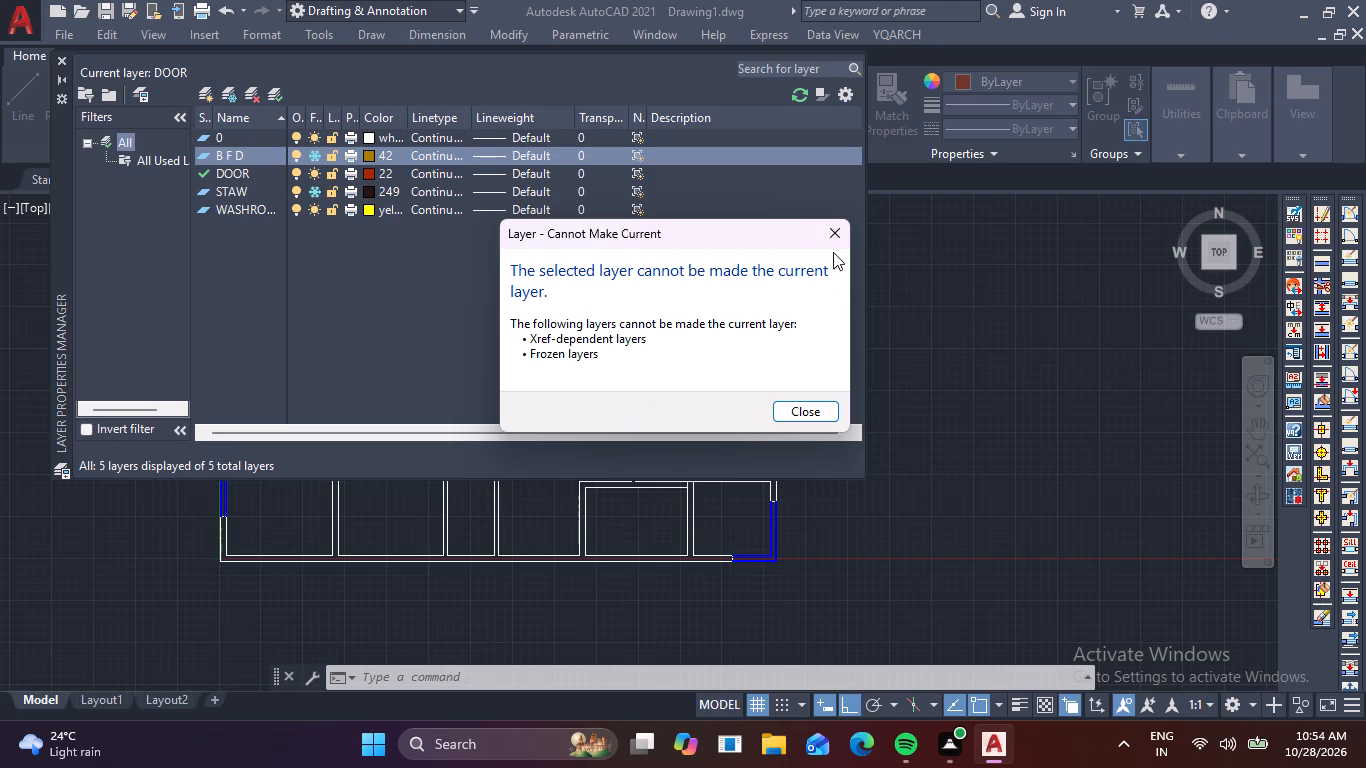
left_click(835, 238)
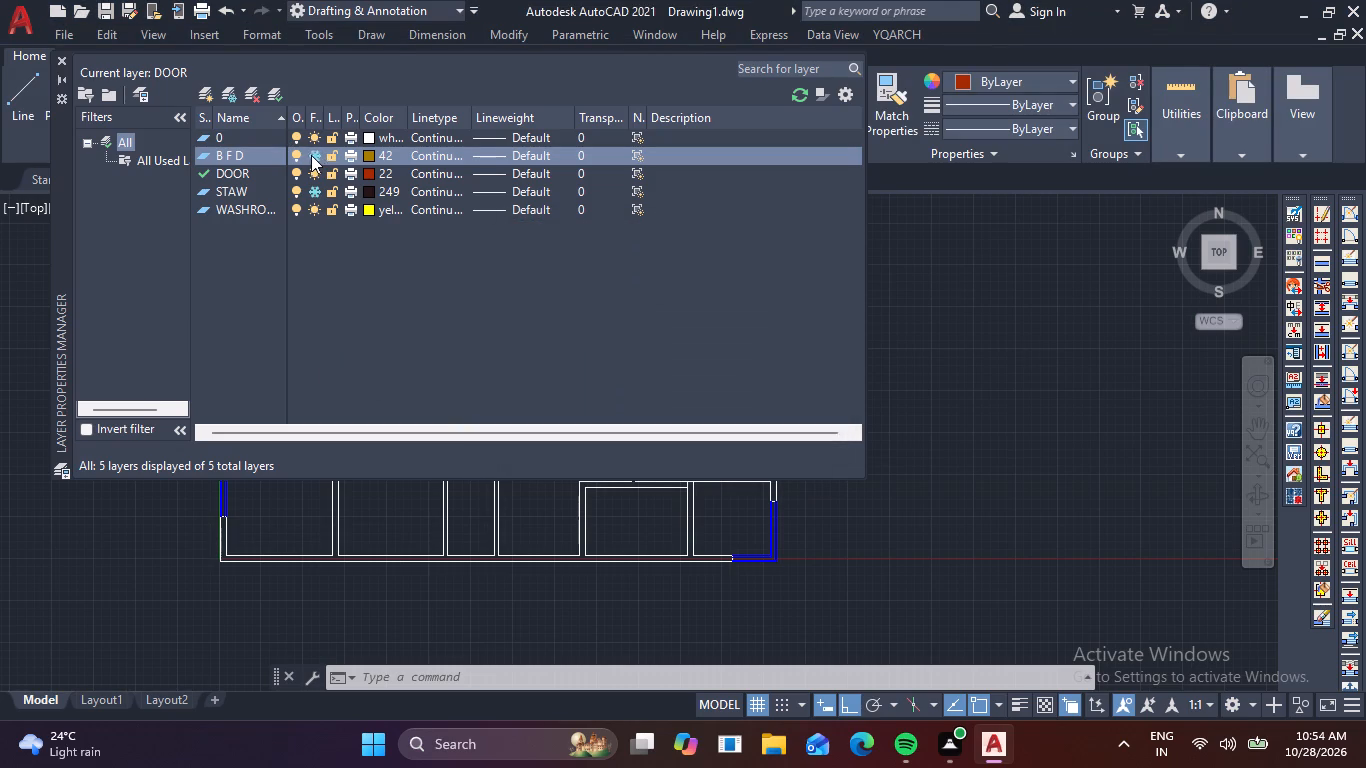
Thaw the B F D and STAW layers and make B F D the current layer.
left_click(310, 155)
left_click(314, 194)
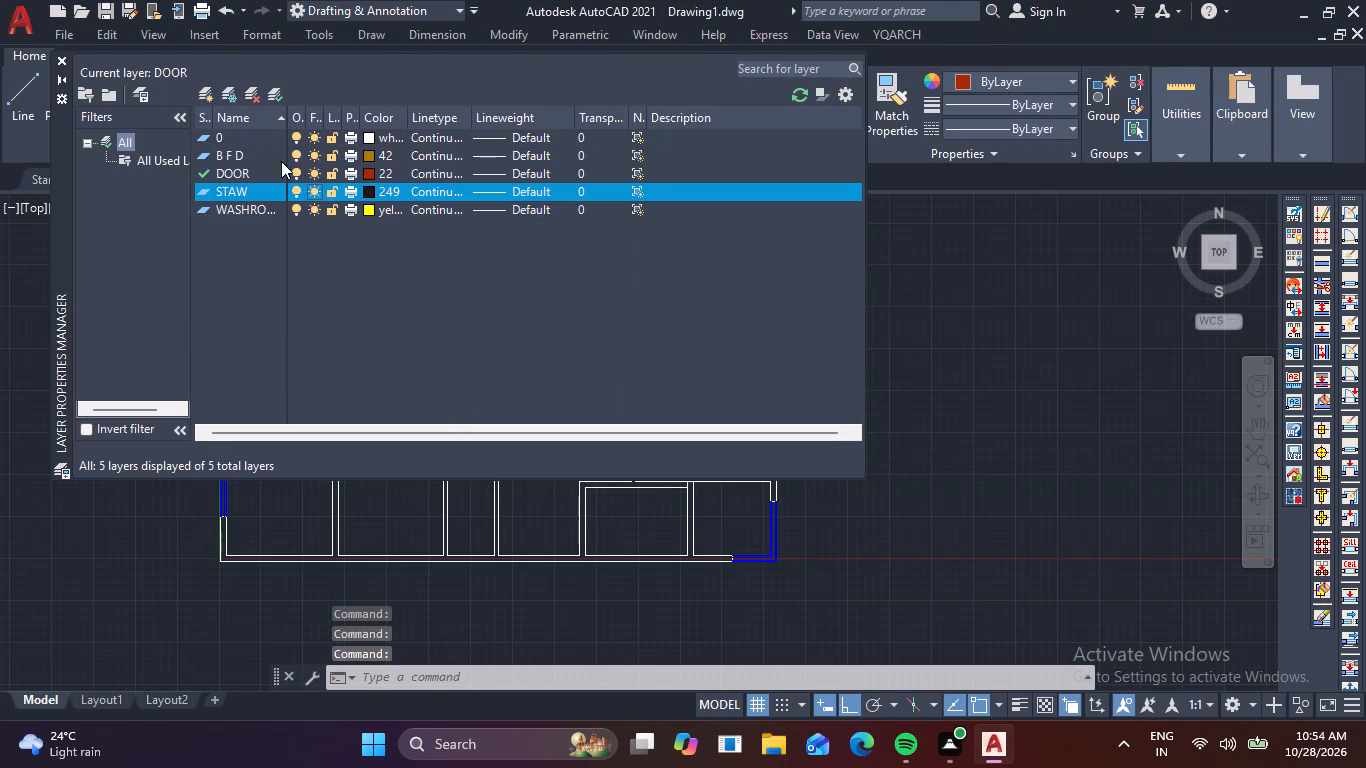
left_click(245, 153)
left_click(275, 94)
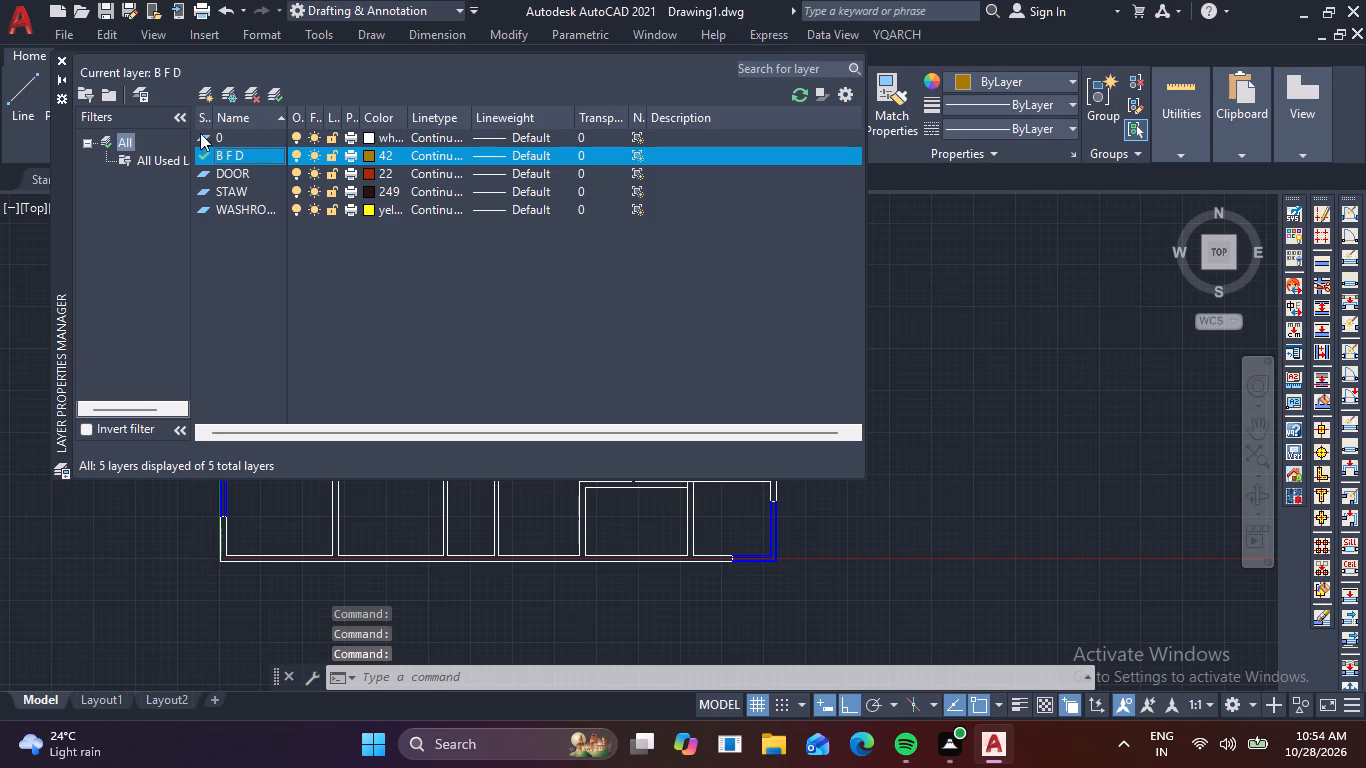
left_click(60, 63)
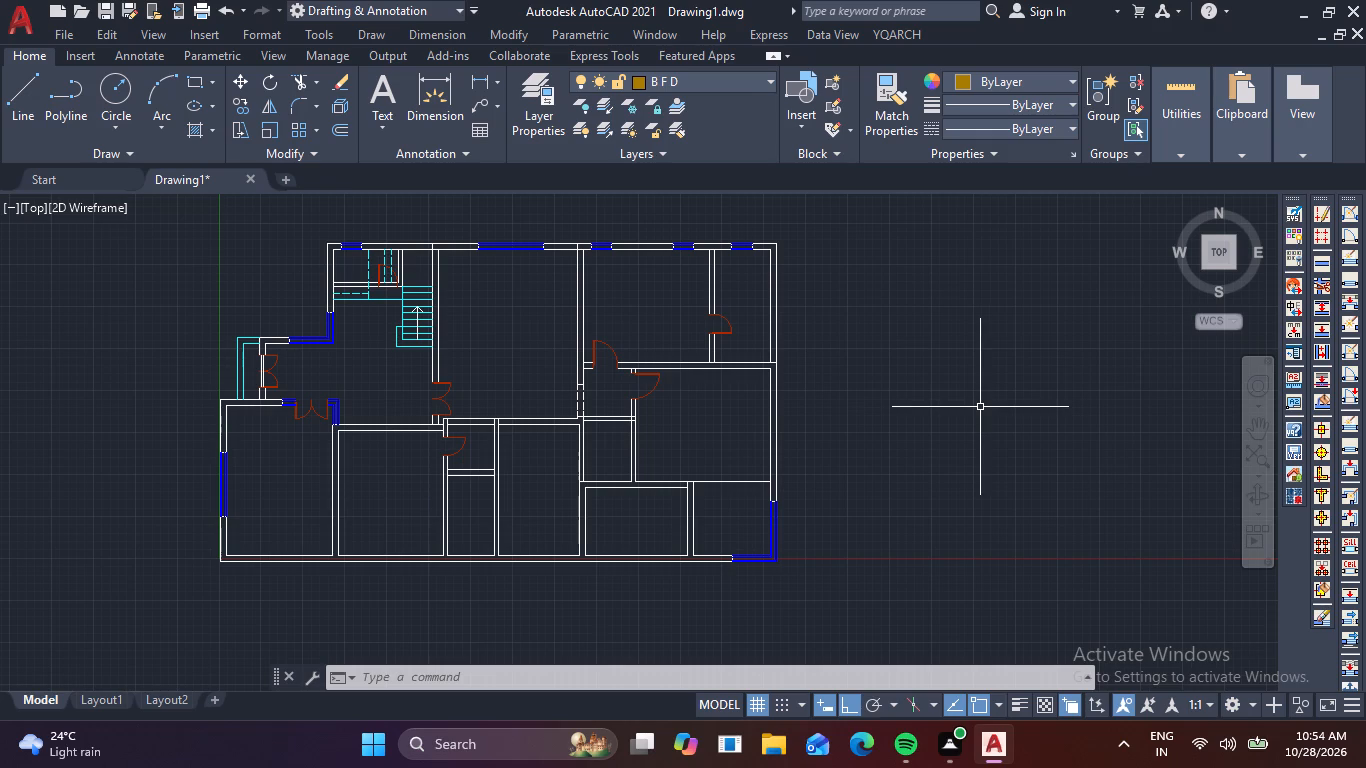
Look through the recently used blocks for furniture that can be inserted into the floor plan.
type("I")
key("space")
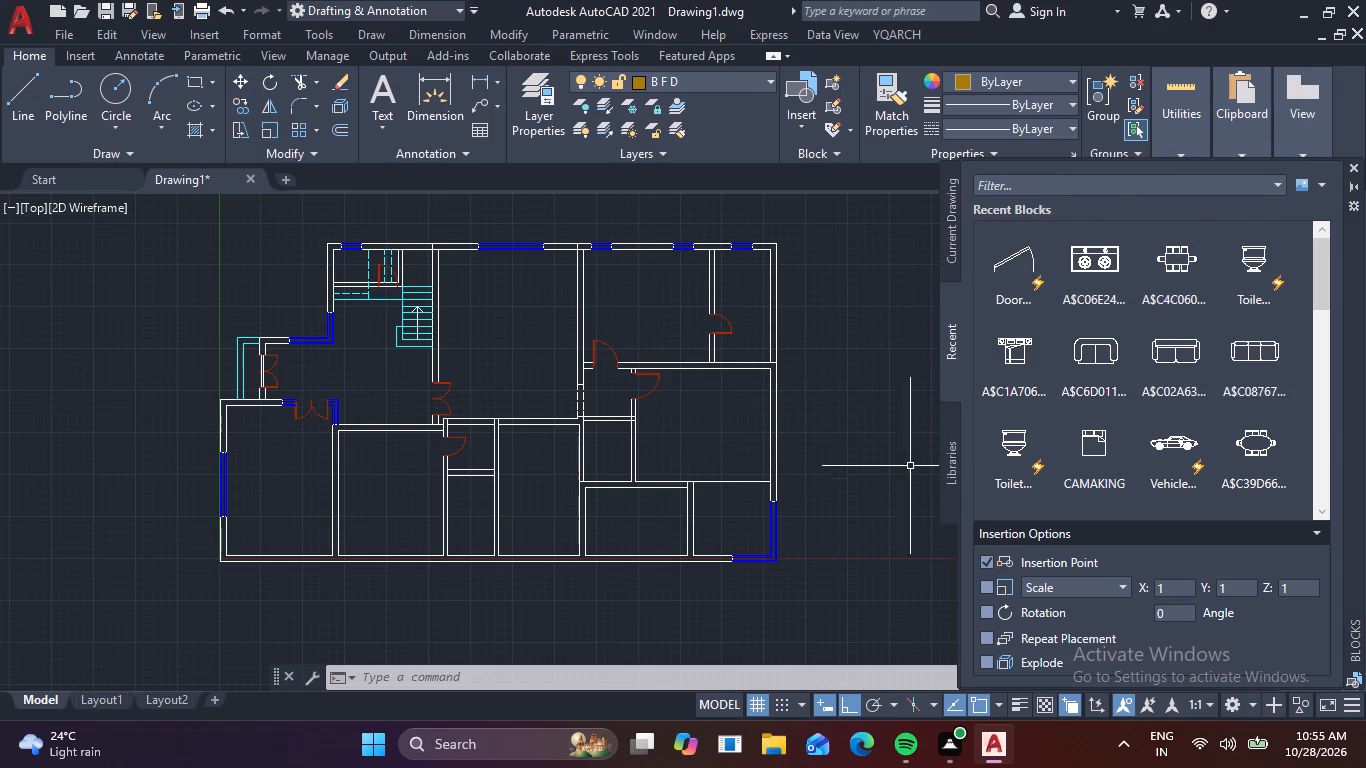
scroll(1160, 407, "down", 1)
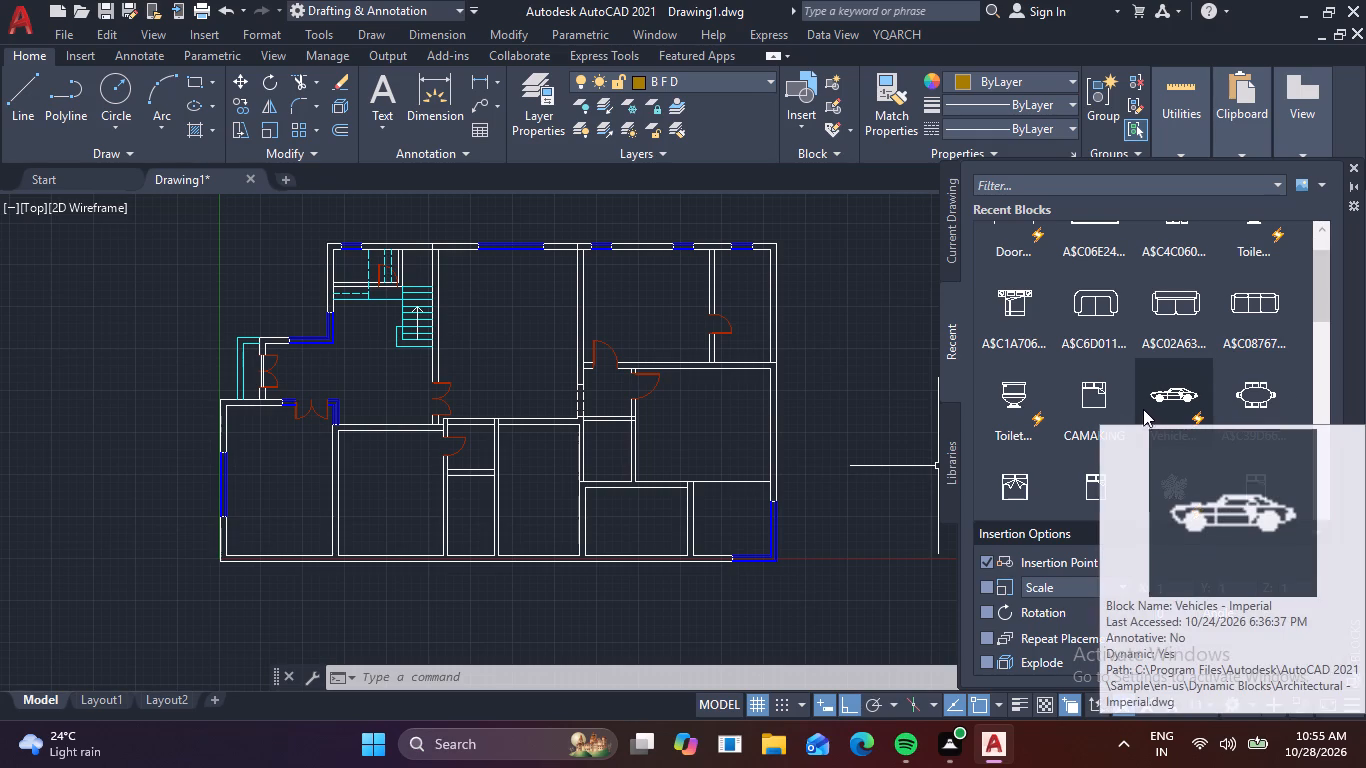
scroll(1143, 410, "down", 1)
scroll(1057, 404, "down", 1)
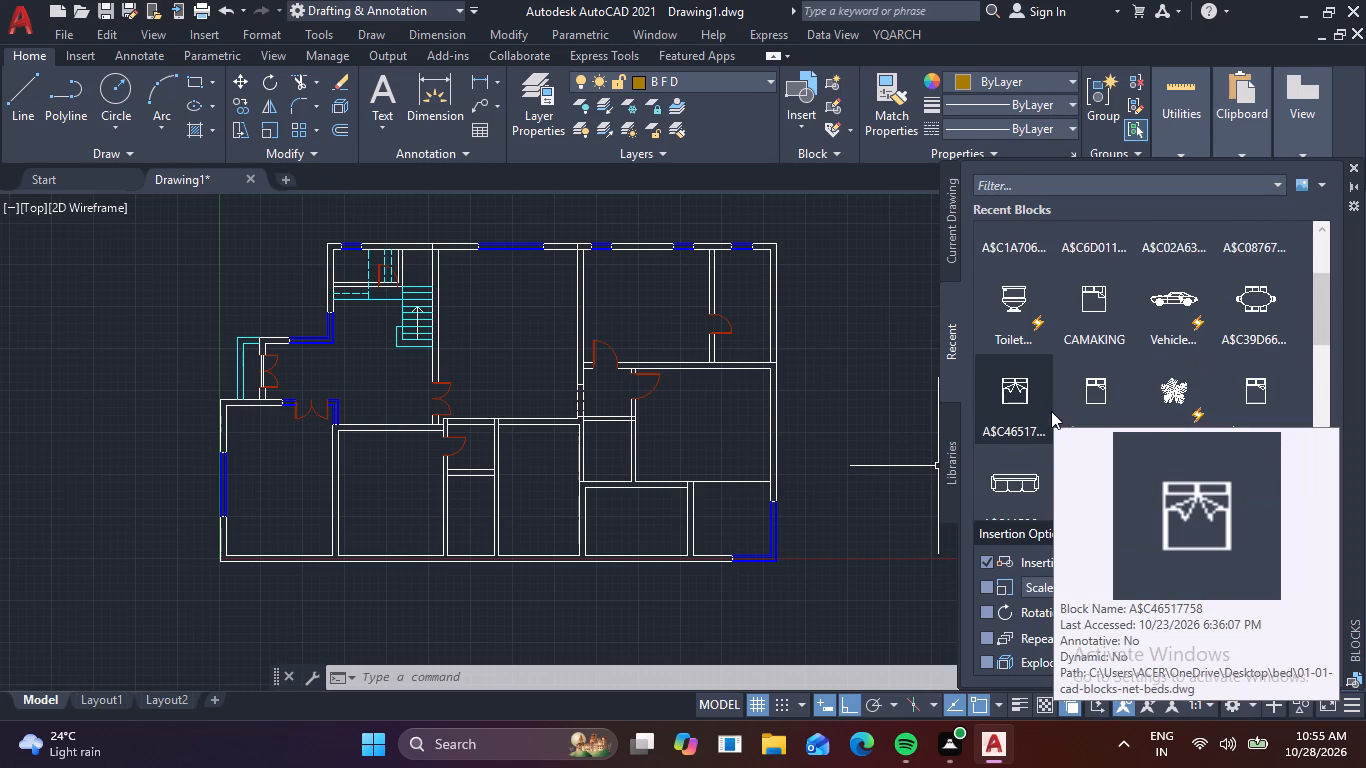
scroll(1048, 414, "down", 1)
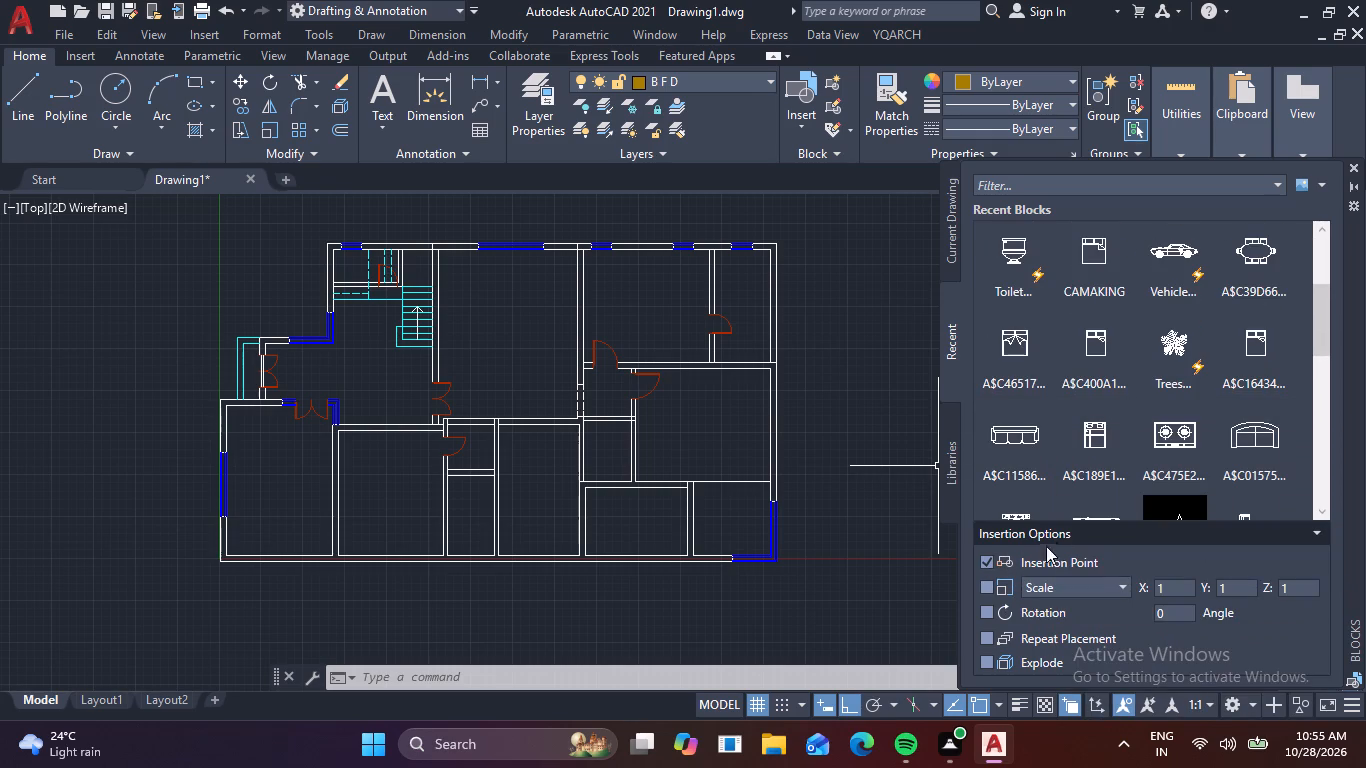
scroll(1097, 514, "down", 5)
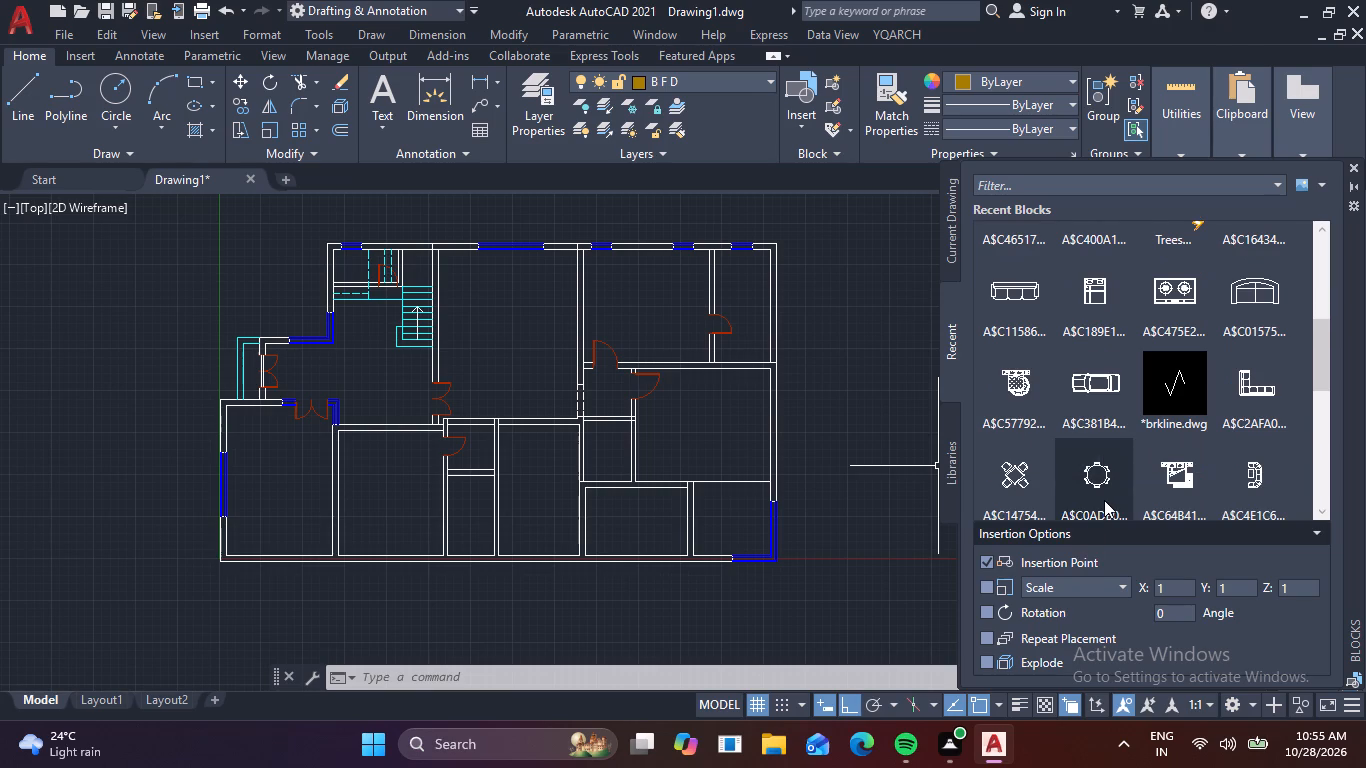
scroll(1104, 500, "down", 2)
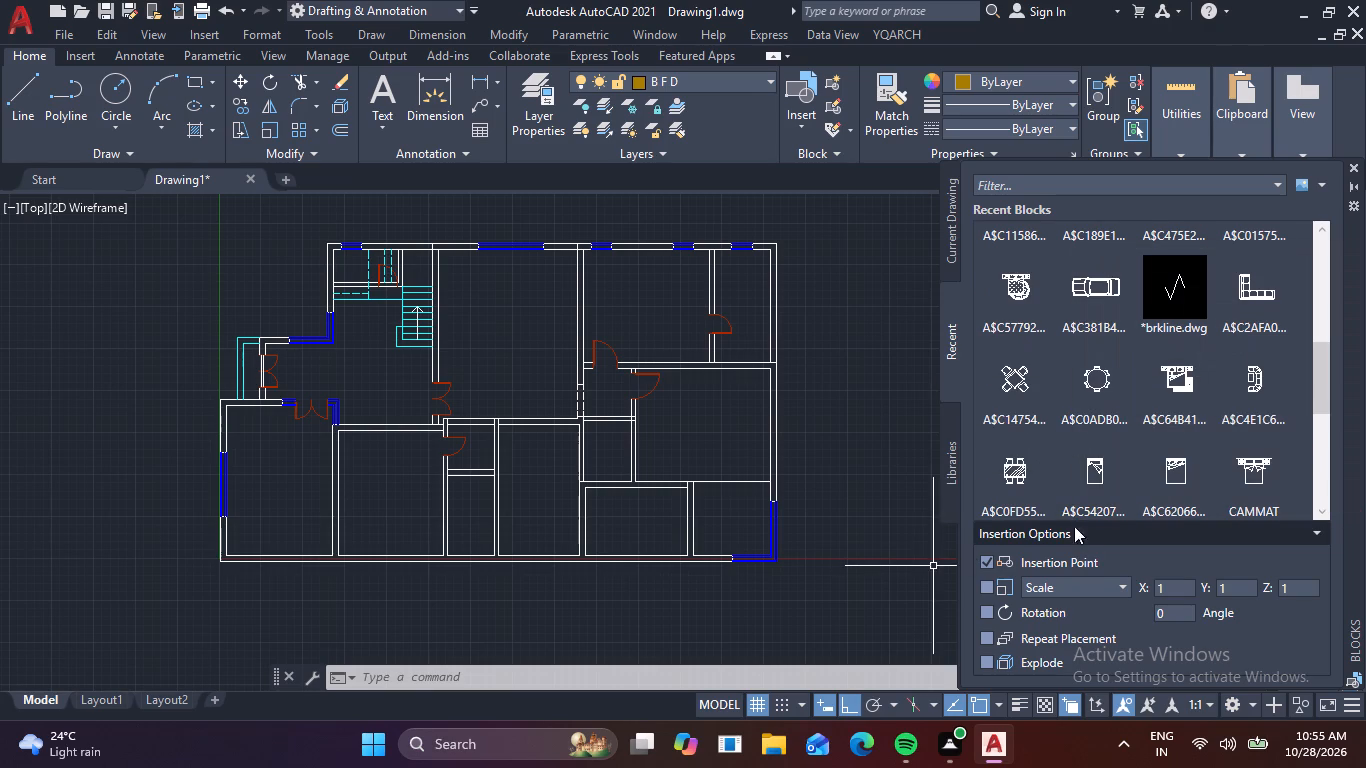
scroll(1140, 482, "down", 2)
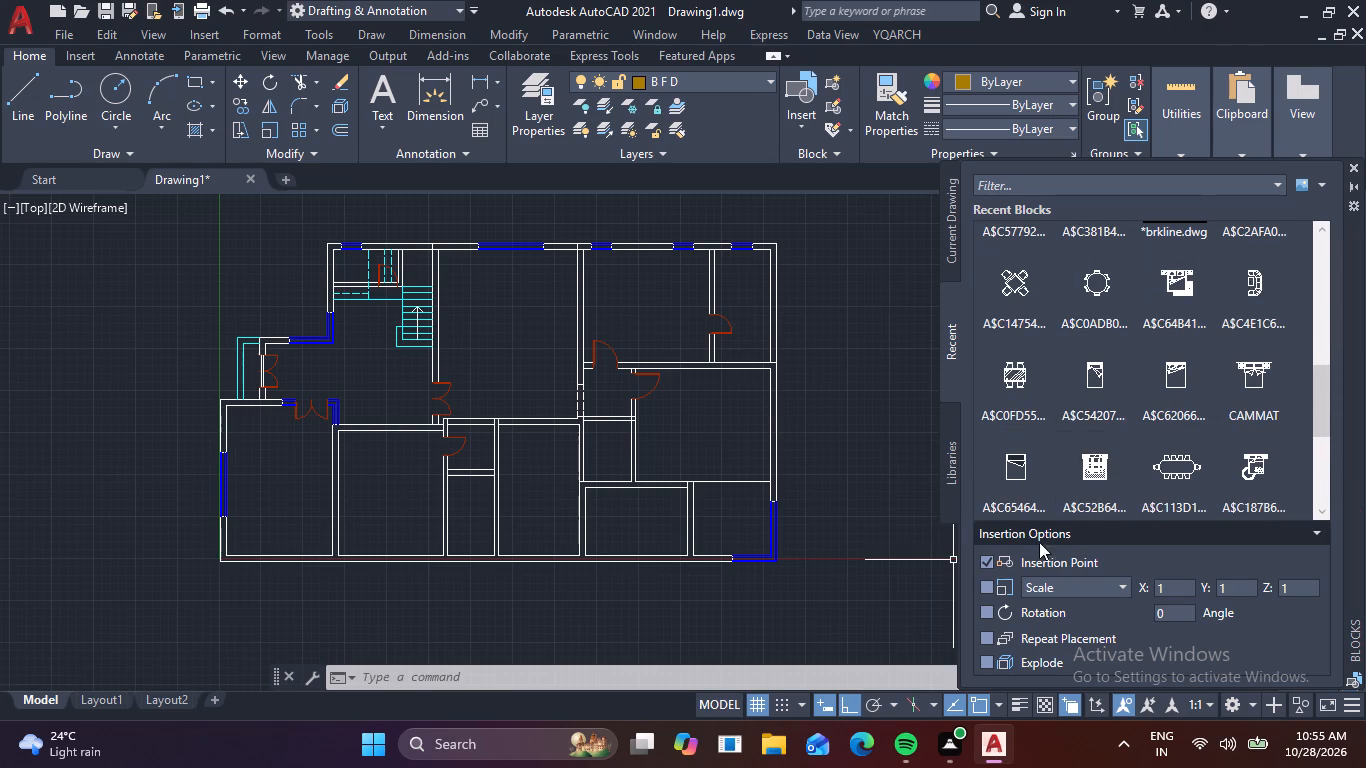
scroll(1084, 469, "down", 2)
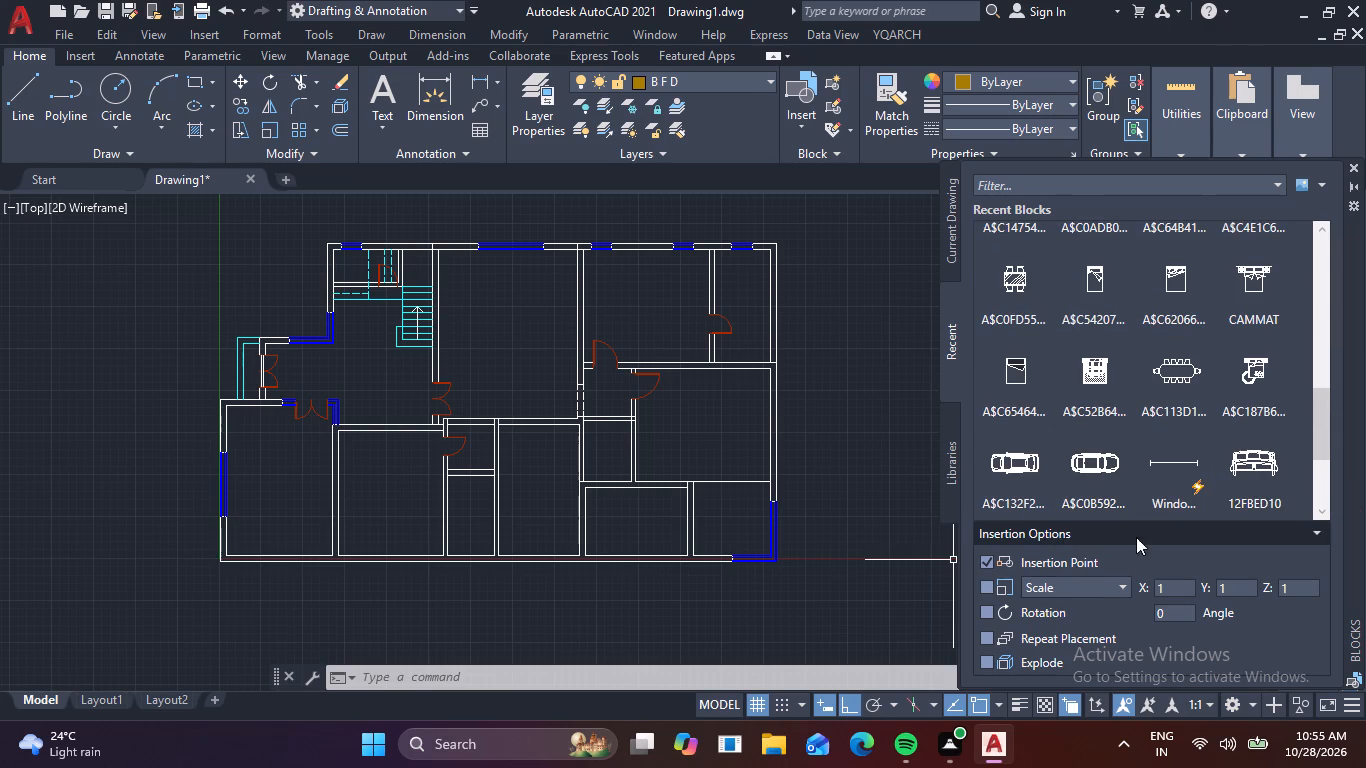
scroll(1147, 490, "down", 1)
scroll(1217, 447, "down", 2)
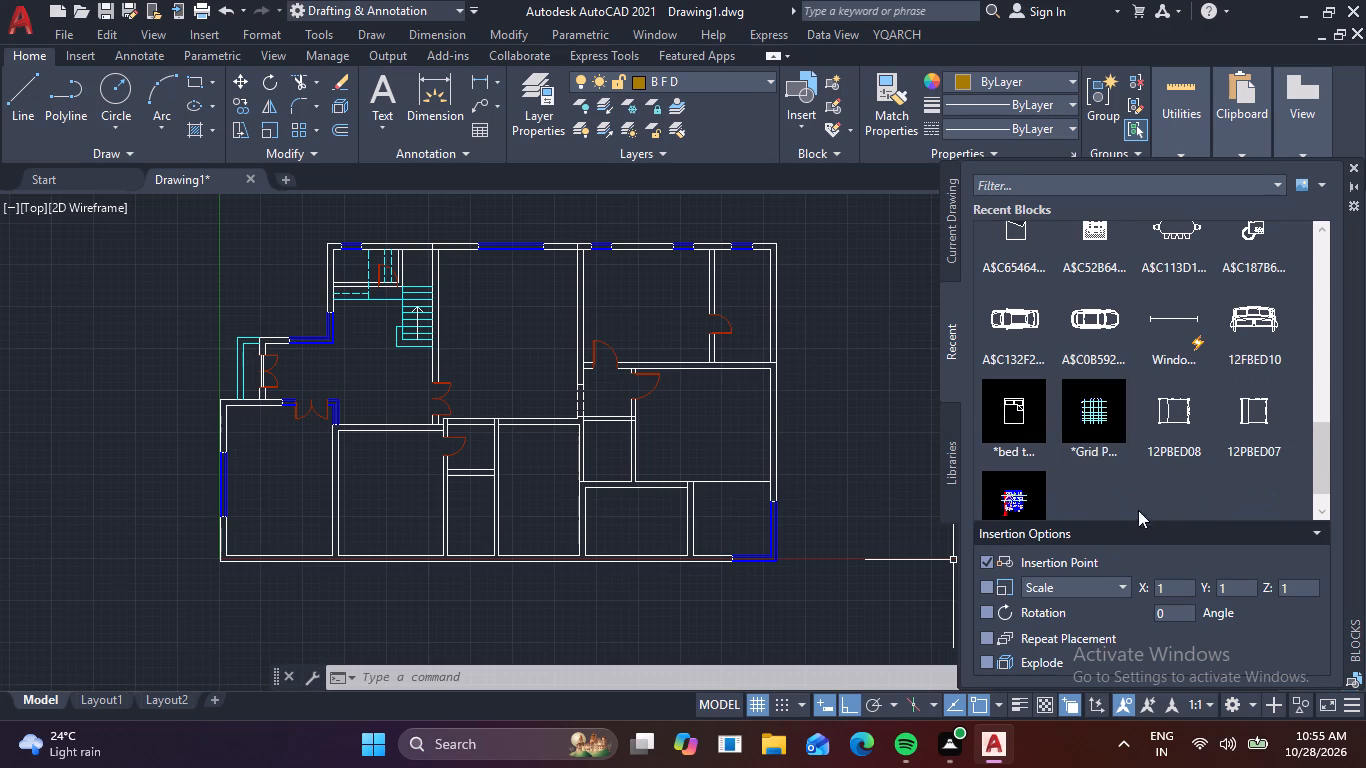
scroll(1156, 468, "up", 5)
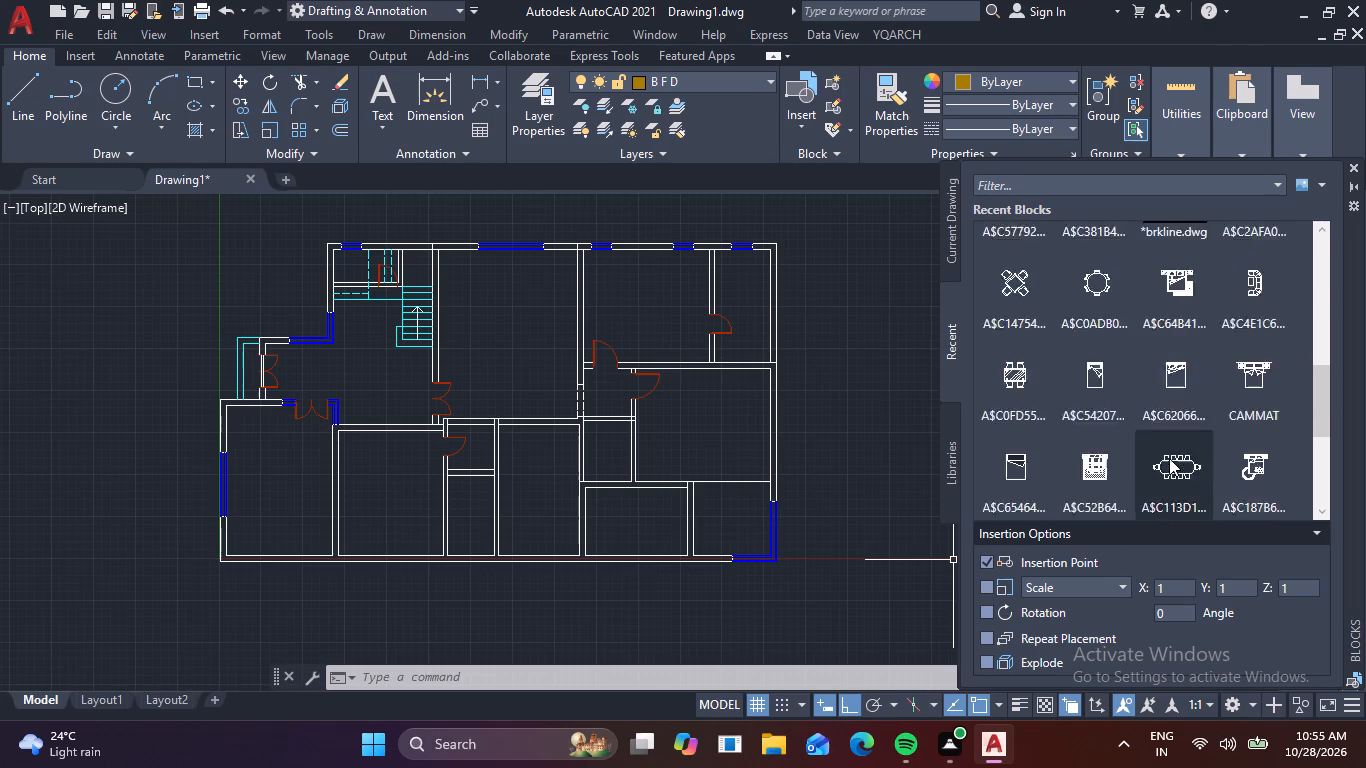
scroll(1169, 458, "up", 4)
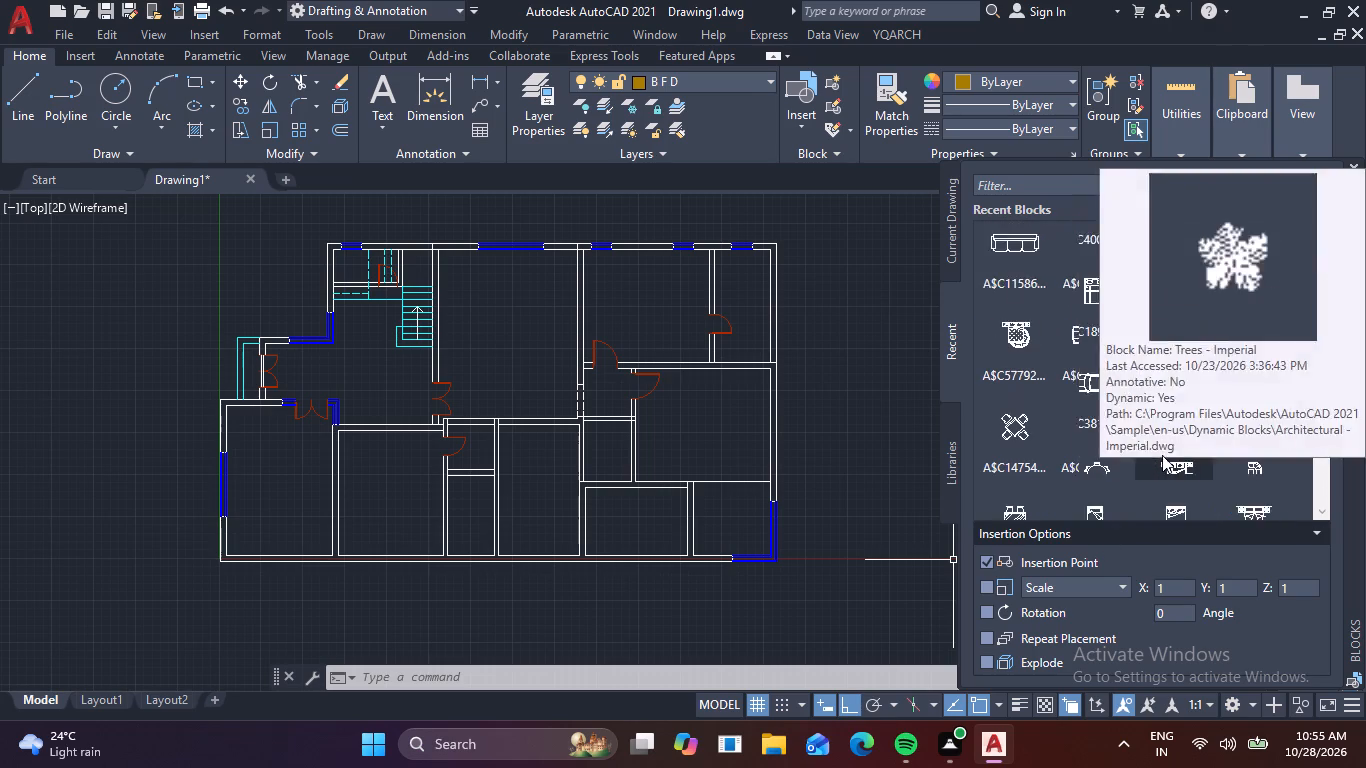
scroll(1195, 394, "up", 1)
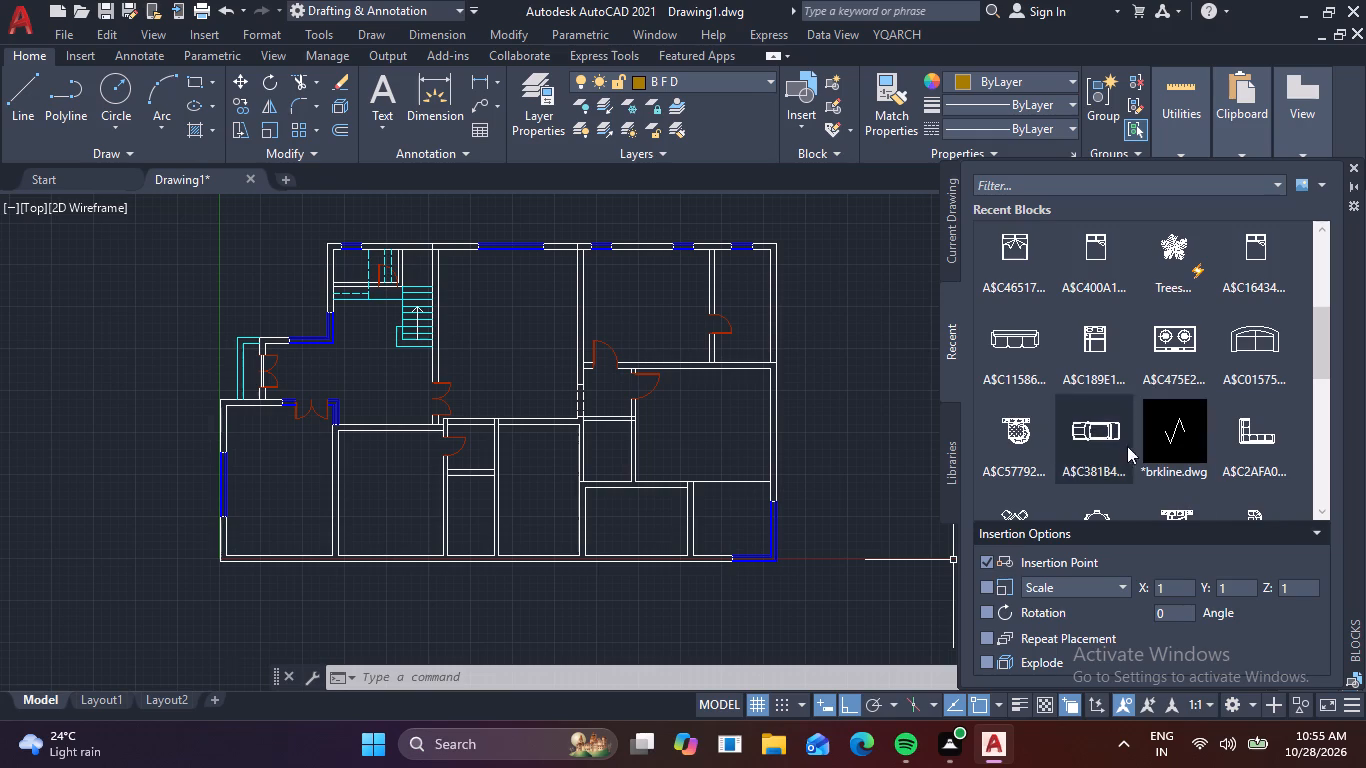
scroll(1169, 398, "up", 5)
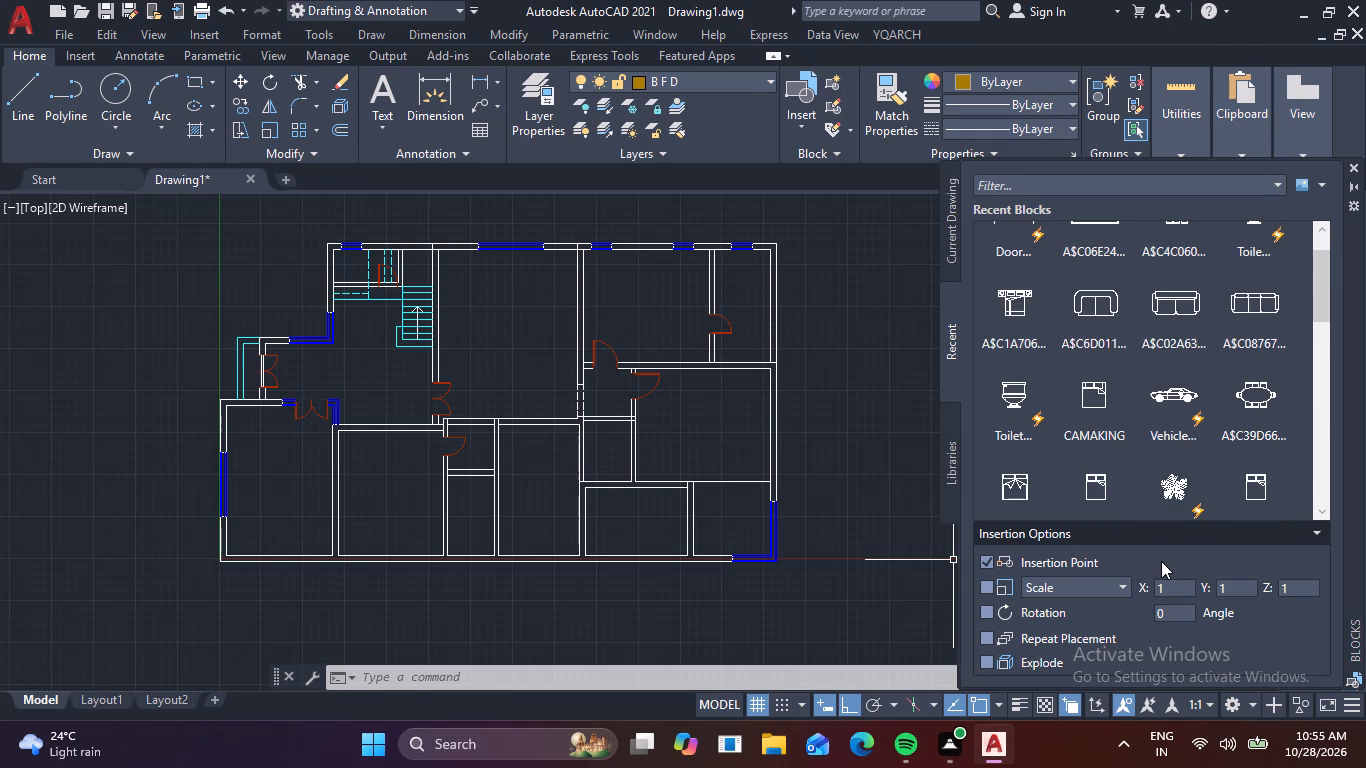
Insert the three-seat sofa block A$C08767 outside the floor plan's southeast corner.
left_click_drag(1250, 306, 842, 581)
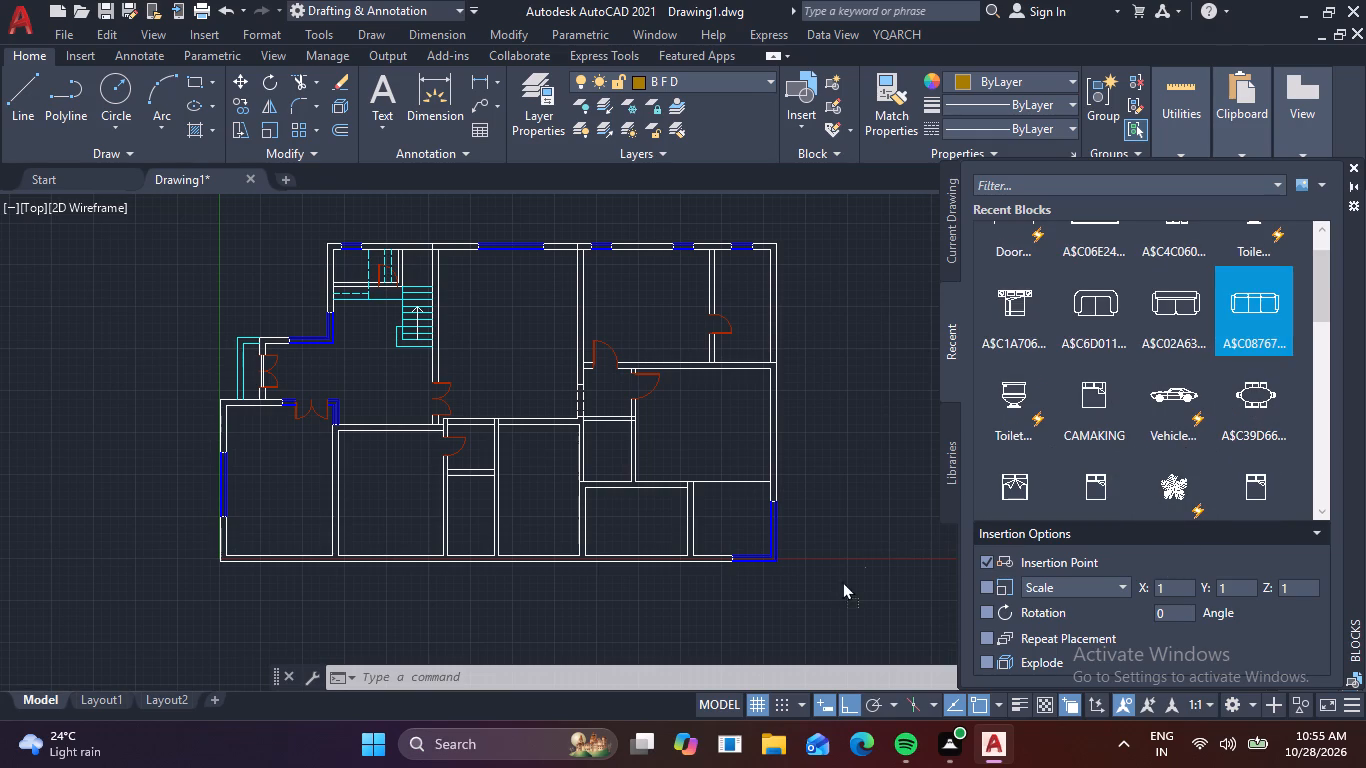
left_click_drag(842, 581, 810, 592)
Scale up the inserted three-seat sofa freehand, using its lower-right corner as the base point.
left_click(835, 606)
left_click(799, 577)
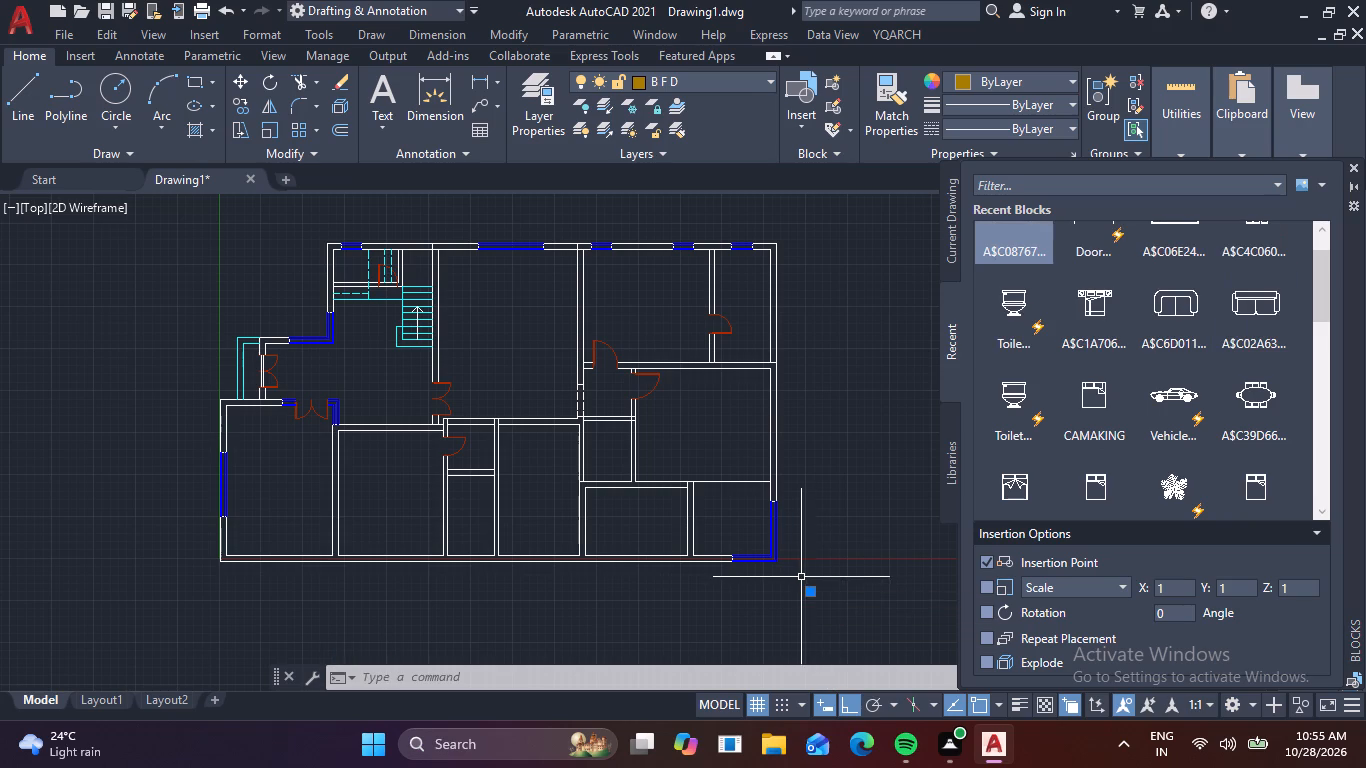
type("SC")
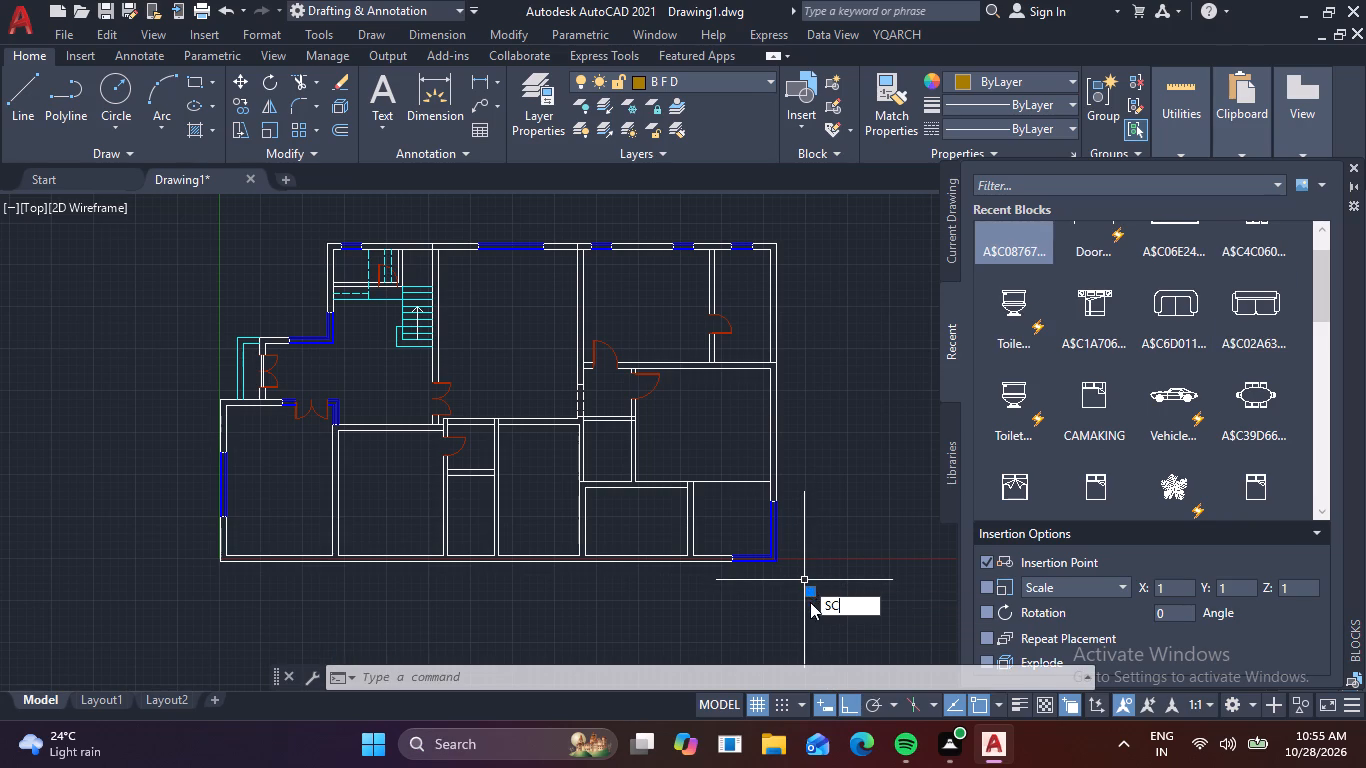
key("space")
scroll(809, 601, "up", 3)
left_click(796, 566)
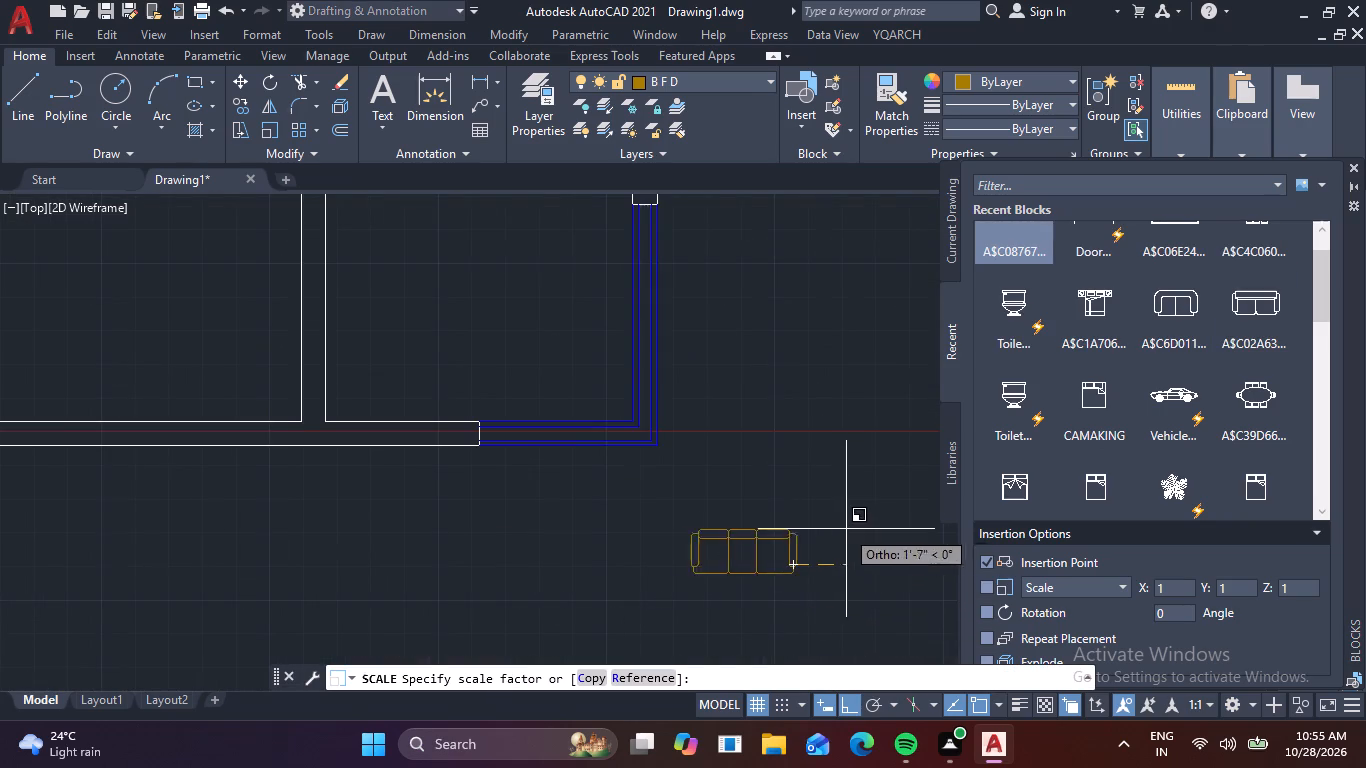
scroll(852, 467, "down", 2)
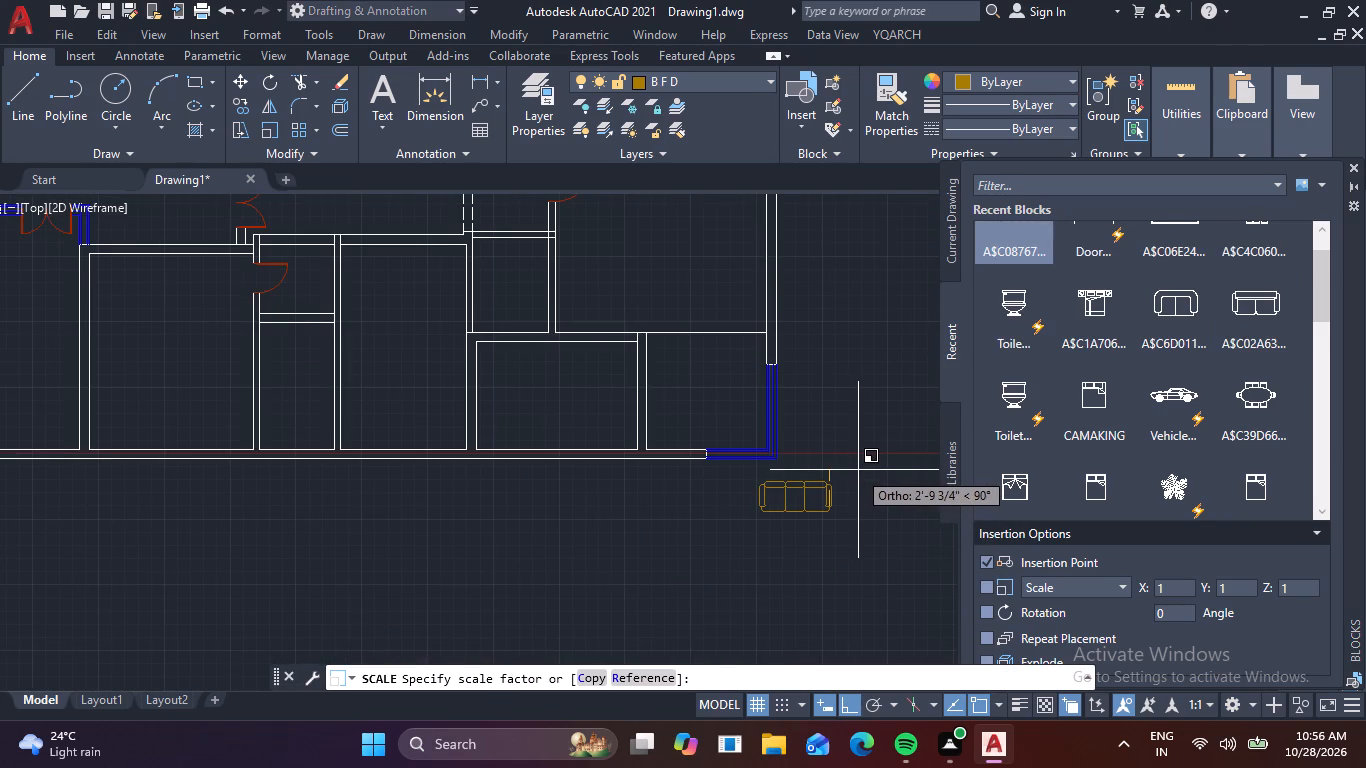
left_click(875, 461)
Rotate the scaled three-seat sofa 90° counterclockwise about a point just off its lower-right corner, so its back faces west.
left_click(858, 525)
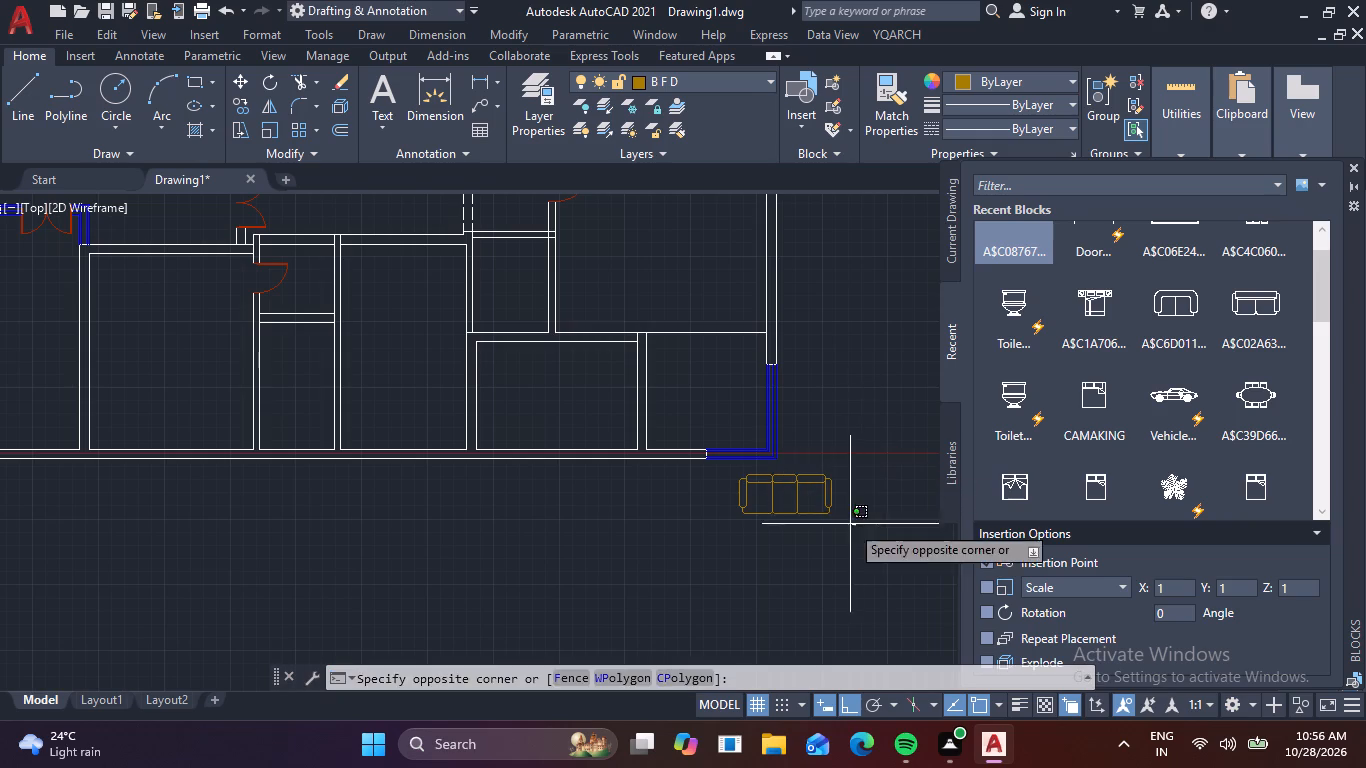
left_click(823, 501)
key("r")
key("o")
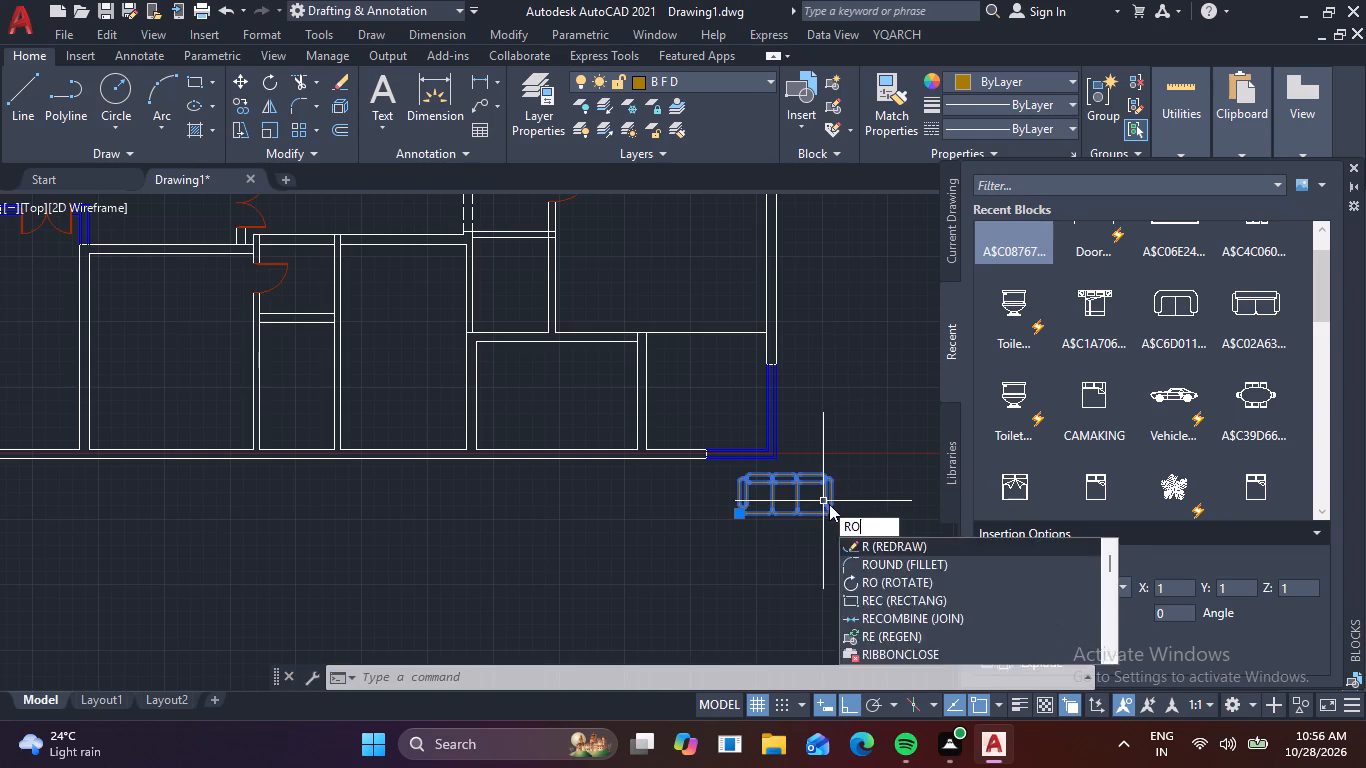
key("space")
left_click(850, 524)
left_click(872, 424)
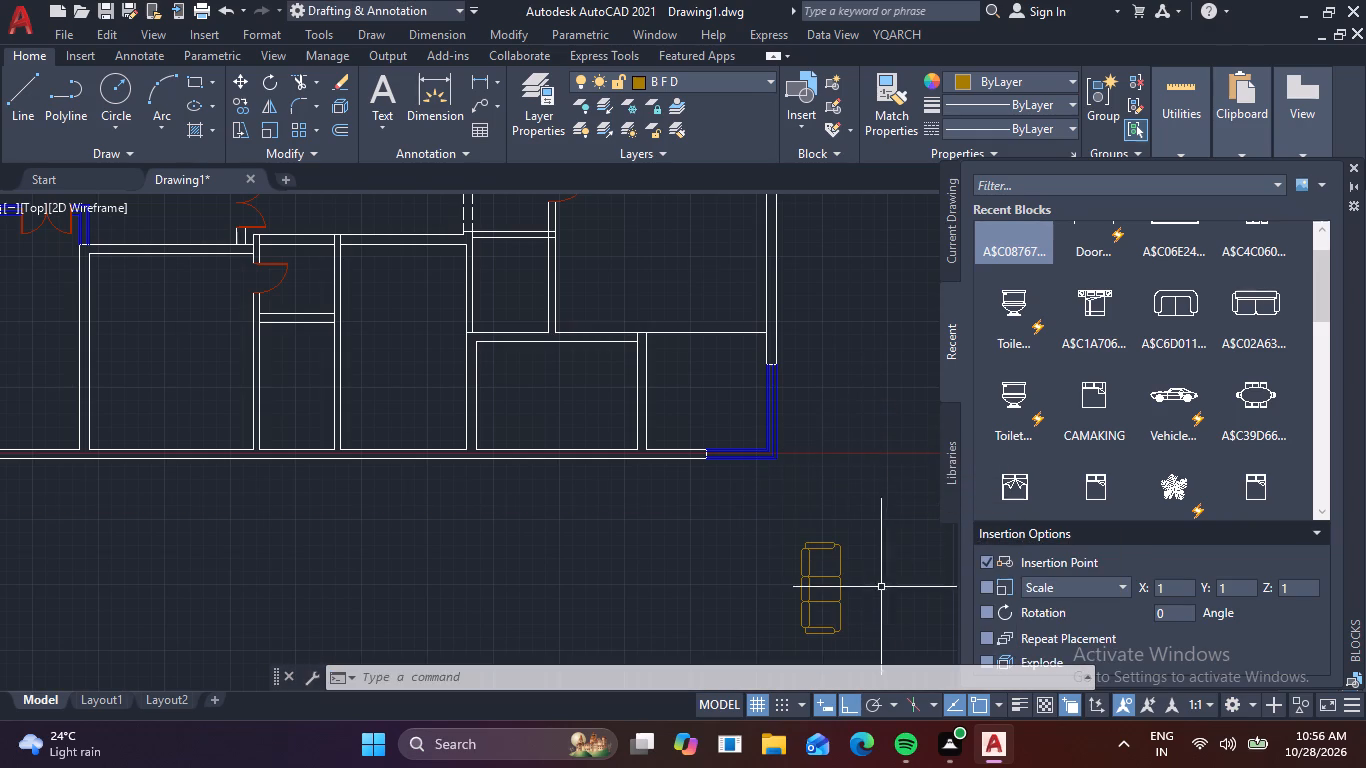
Move the rotated three-seat sofa, with Ortho off, into the southwest room, its back close to the blue section of the west wall.
left_click(882, 588)
left_click(797, 549)
key("m")
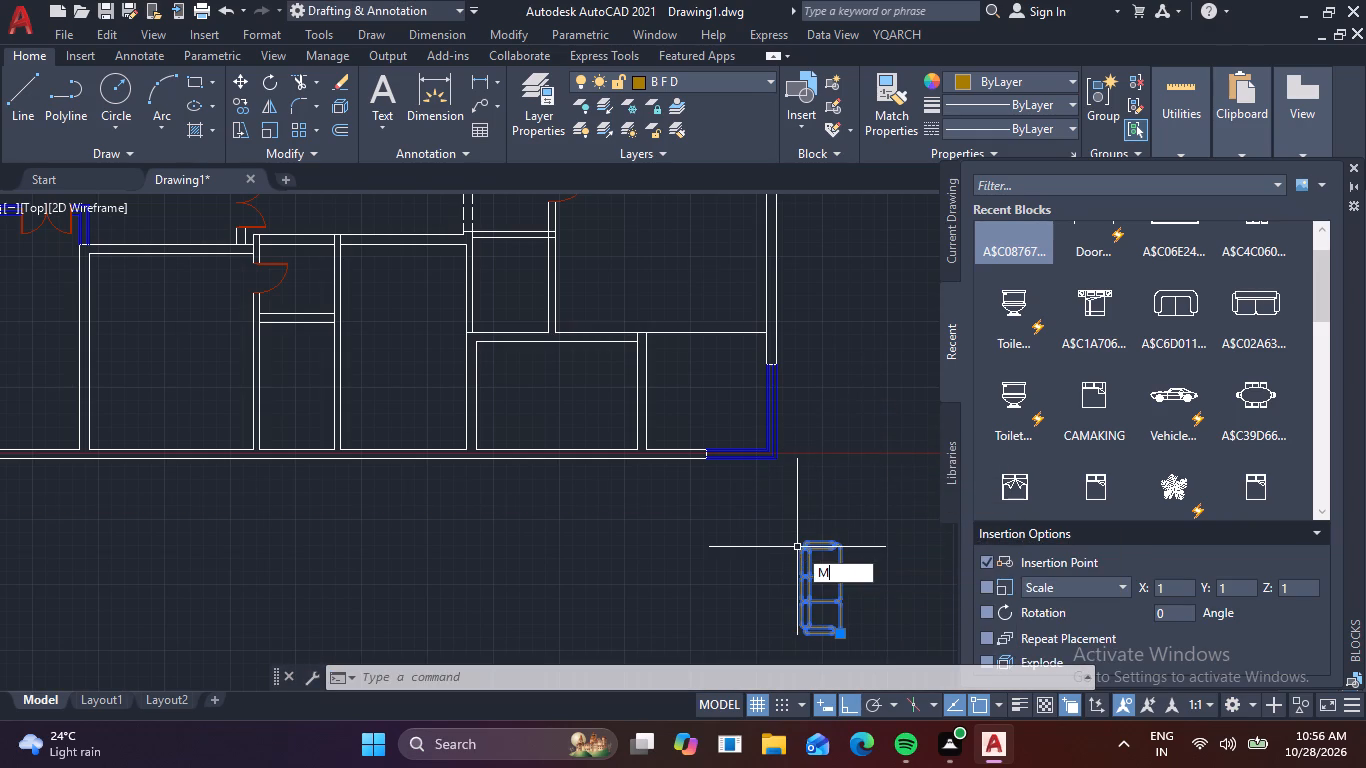
key("space")
left_click(798, 590)
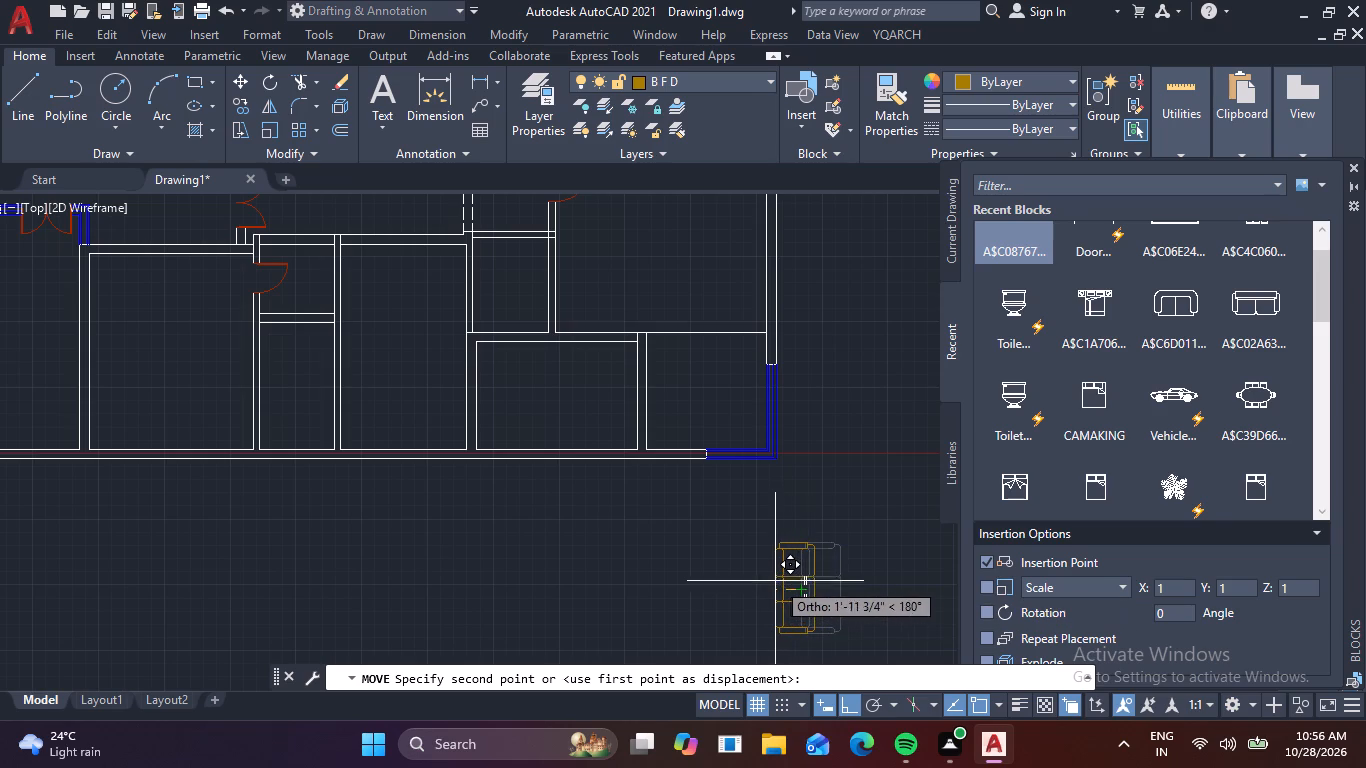
key("F8")
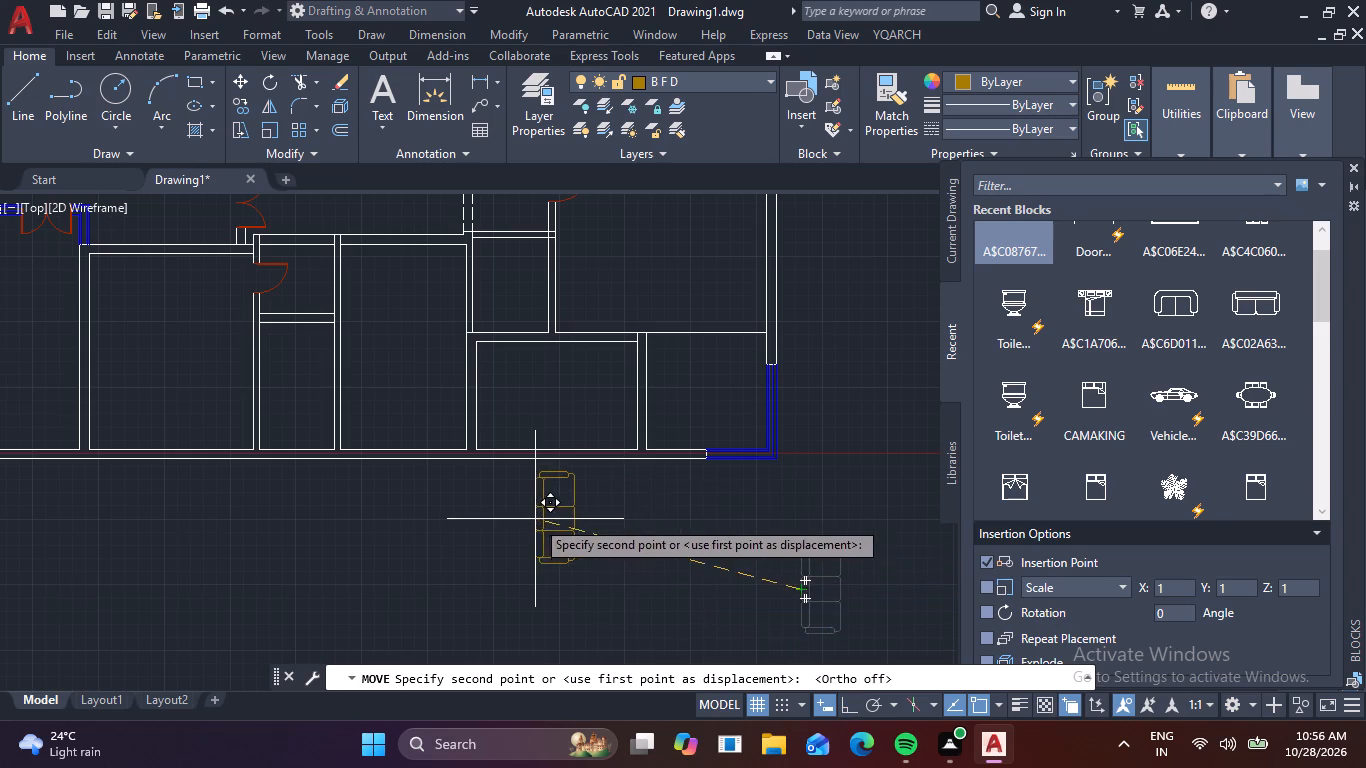
middle_click_drag(542, 522, 839, 597)
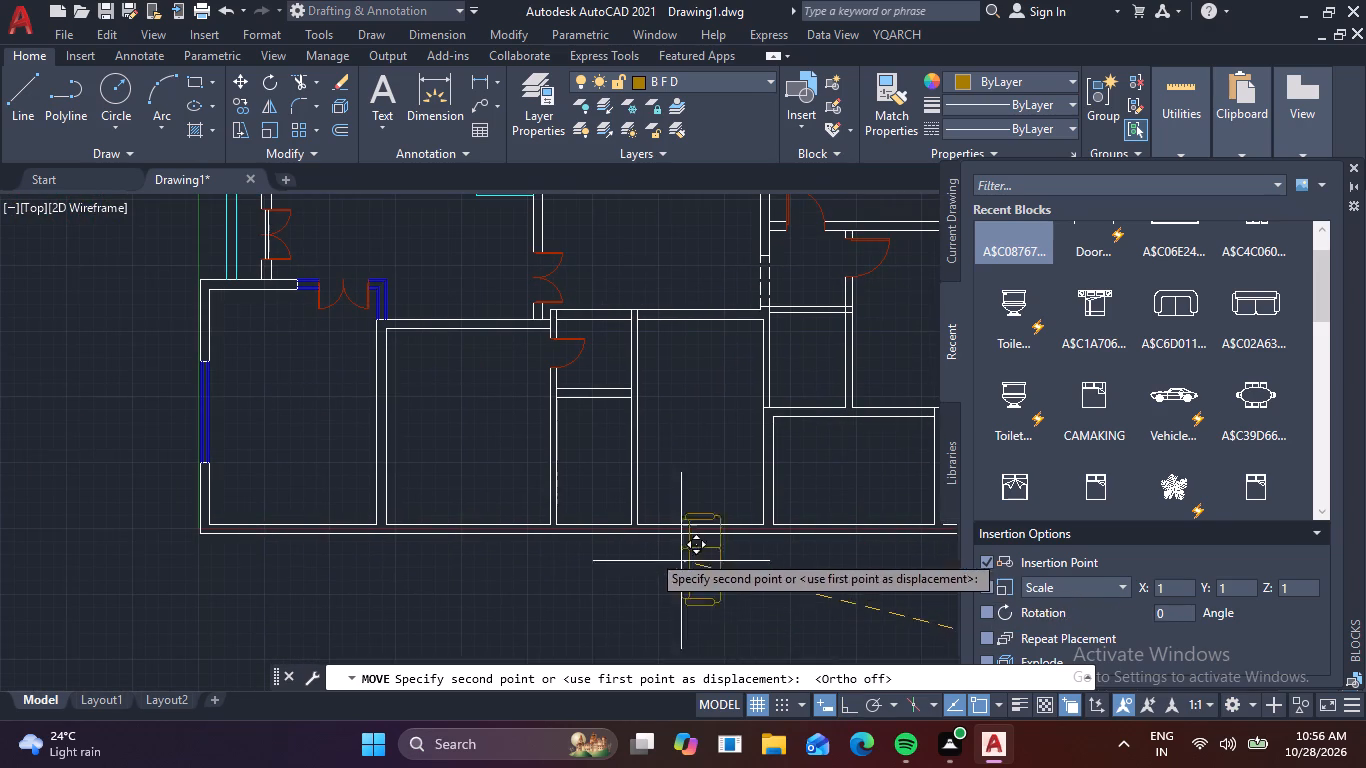
scroll(349, 436, "down", 1)
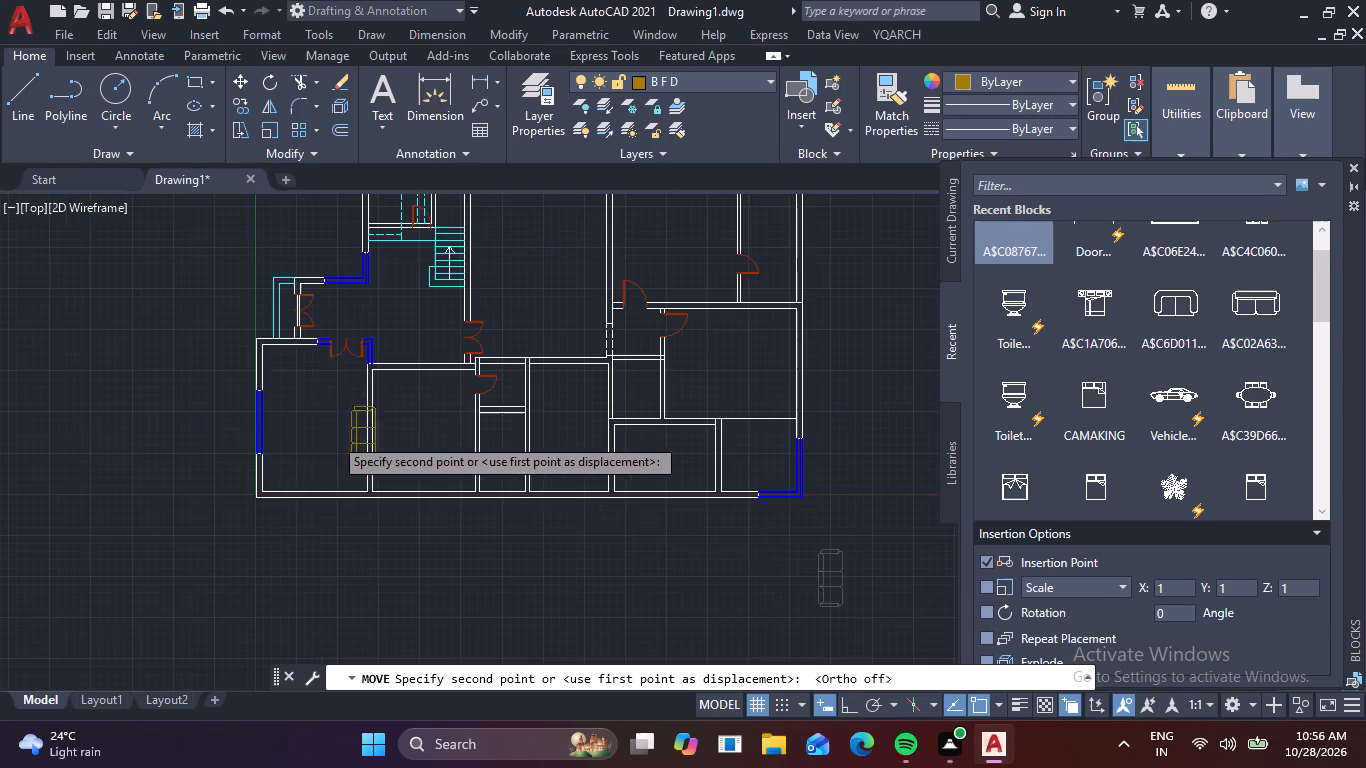
scroll(259, 411, "up", 3)
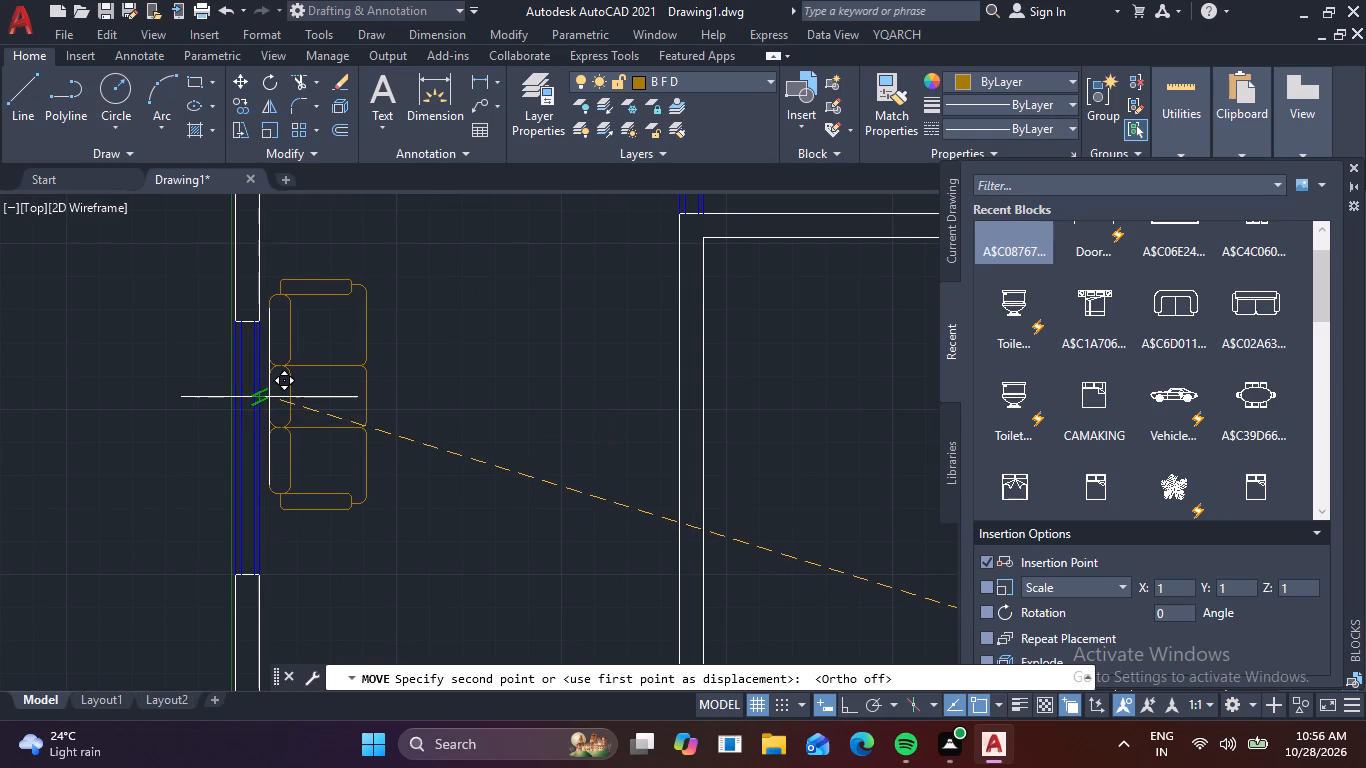
scroll(269, 397, "up", 1)
left_click(269, 397)
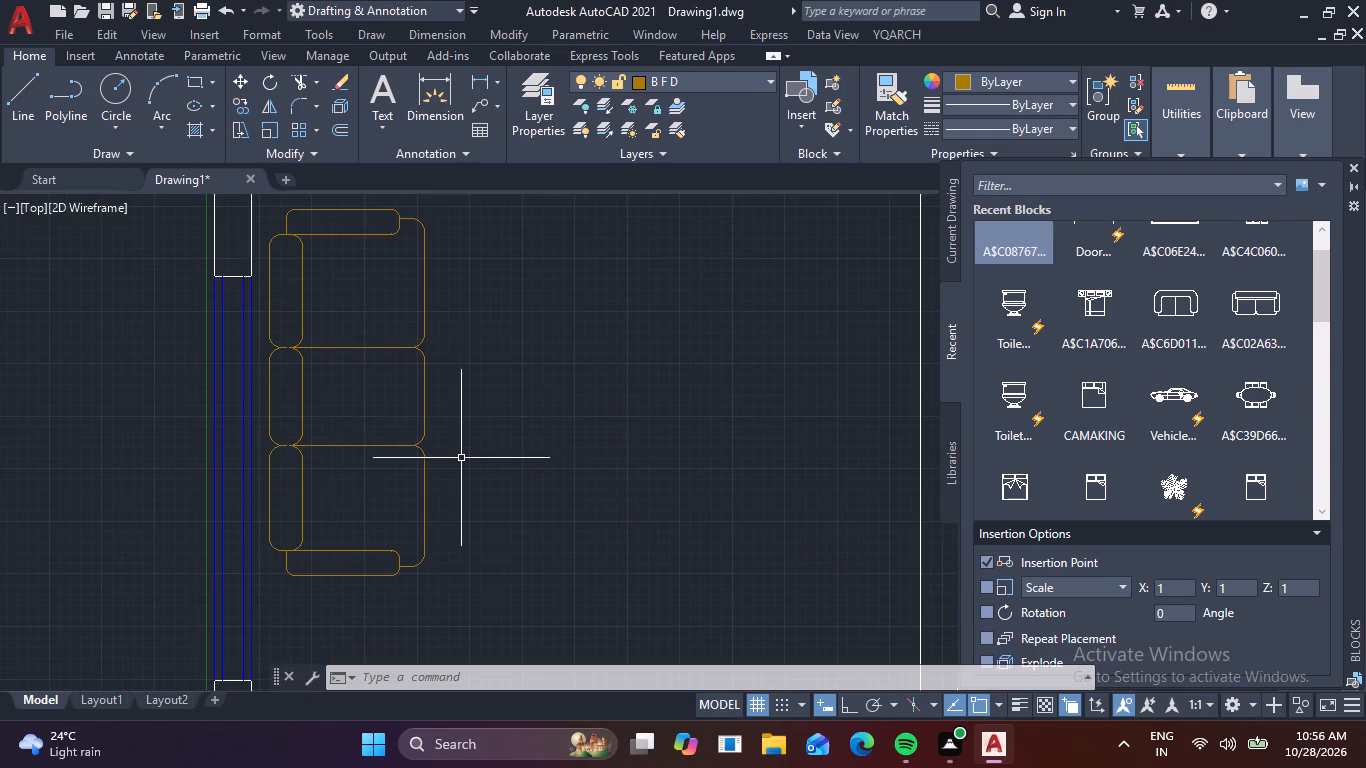
Insert the two-seat sofa block A$C02A636C4 outside the floor plan, west of the southwest room.
scroll(522, 442, "down", 2)
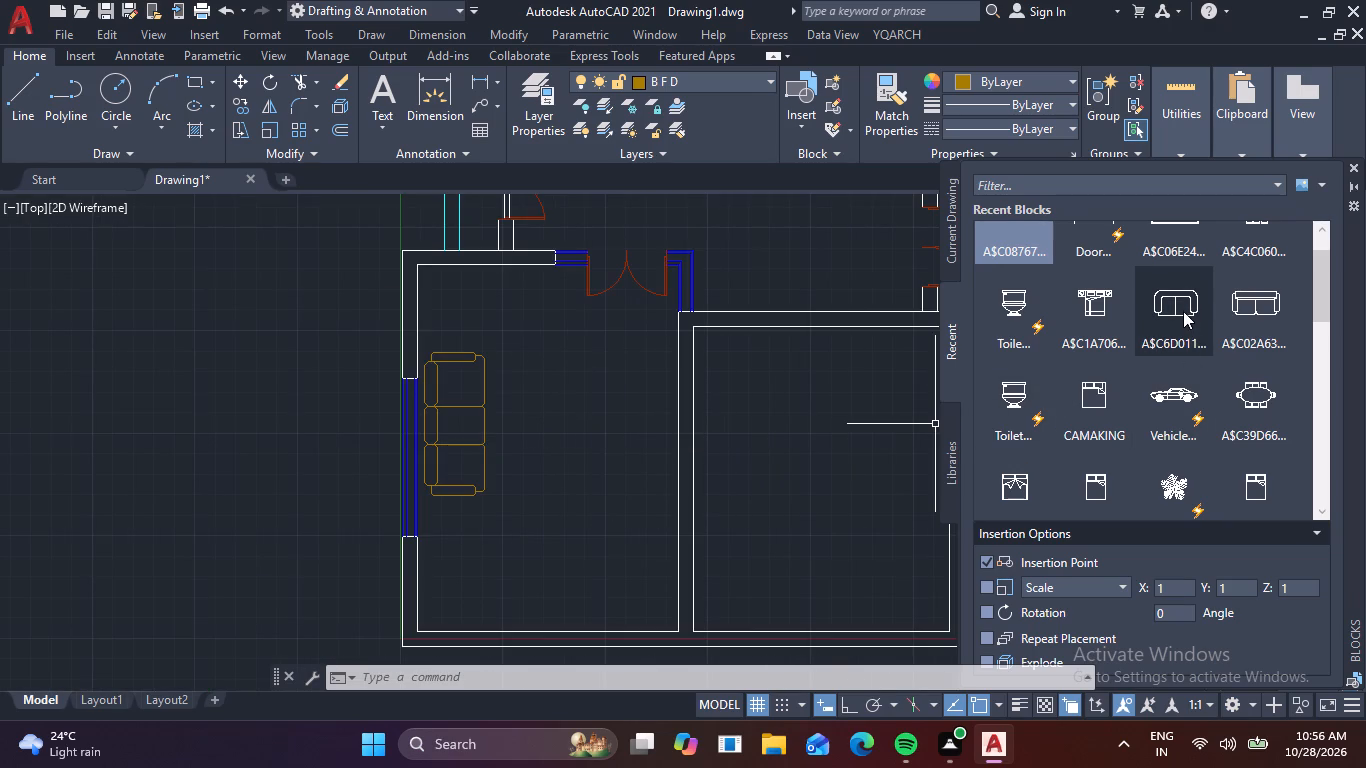
scroll(1211, 317, "up", 1)
scroll(1256, 316, "down", 1)
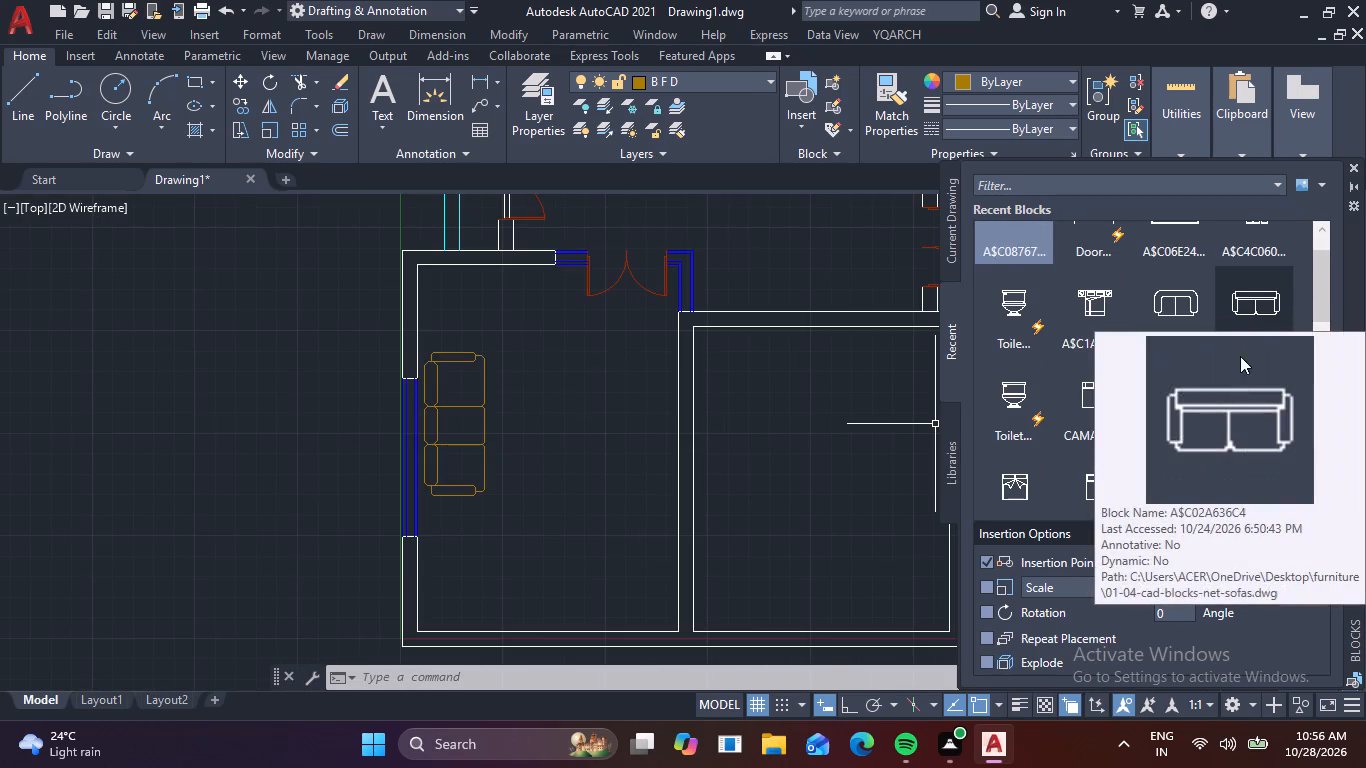
left_click_drag(1247, 304, 259, 457)
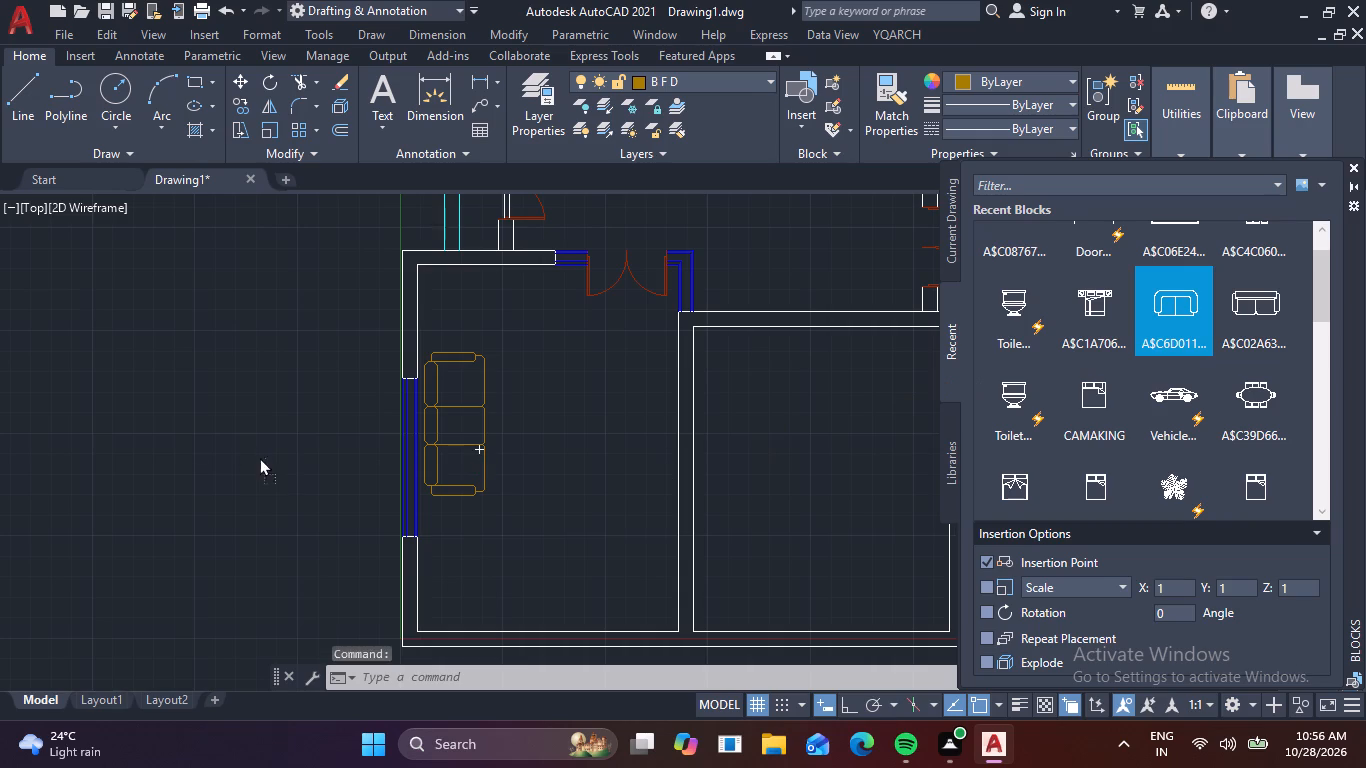
left_click_drag(259, 457, 179, 427)
Scale up the inserted two-seat sofa freehand, using its lower-left insertion point as the base point.
left_click(207, 452)
left_click(112, 380)
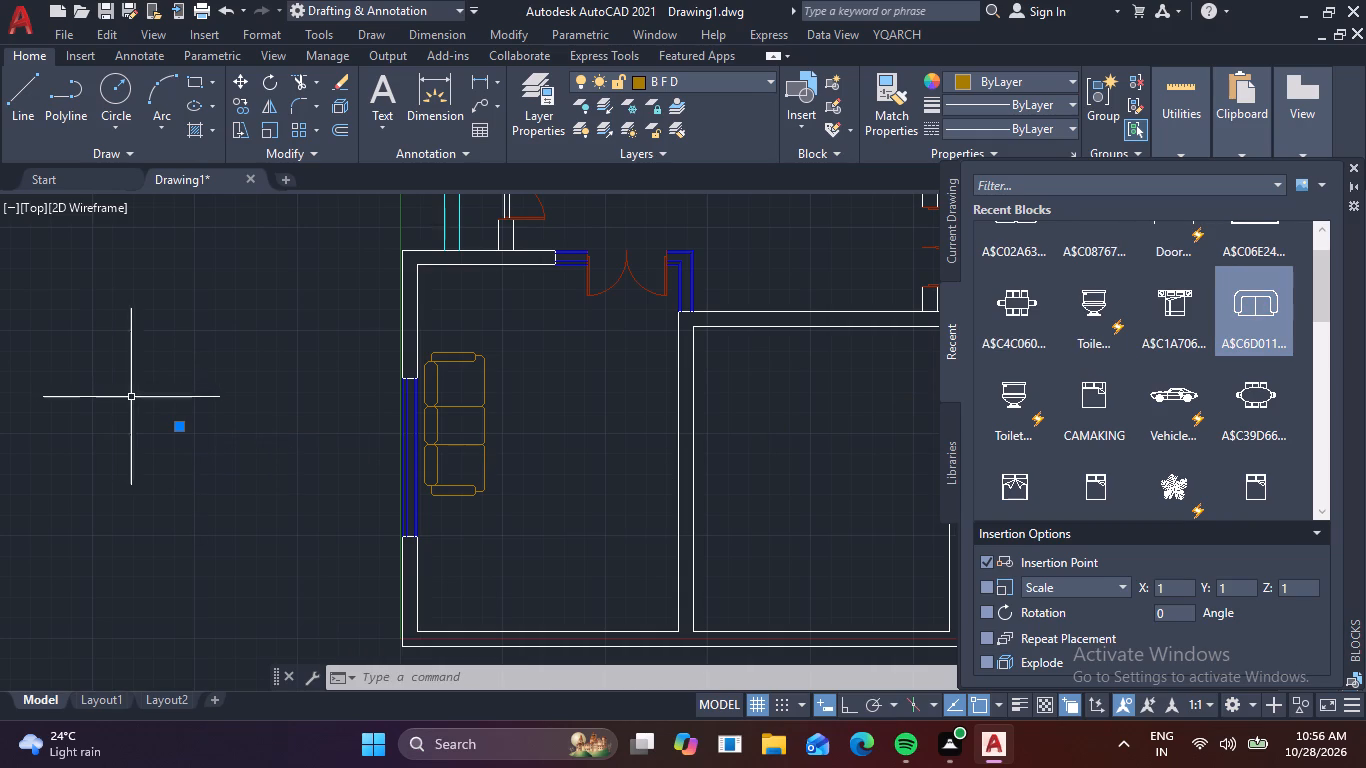
key("s")
key("c")
key("space")
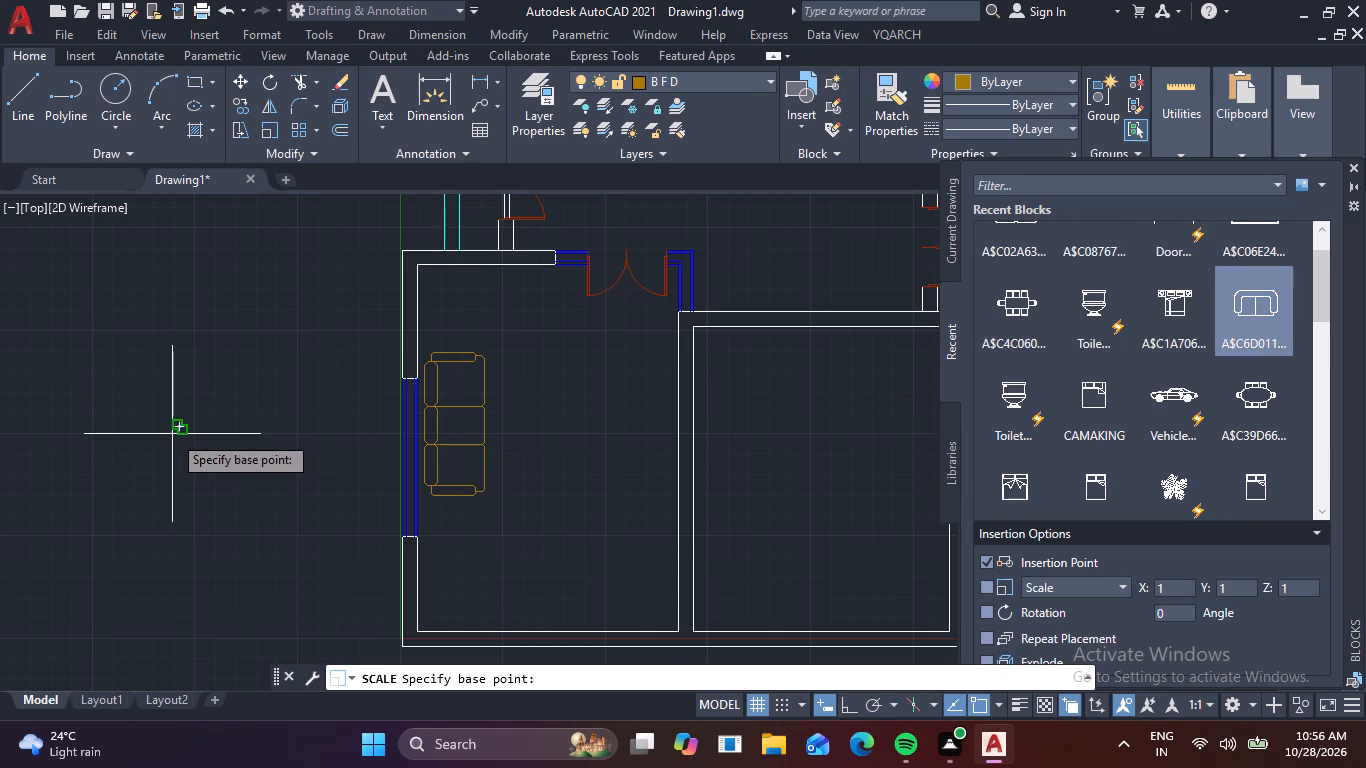
left_click(179, 428)
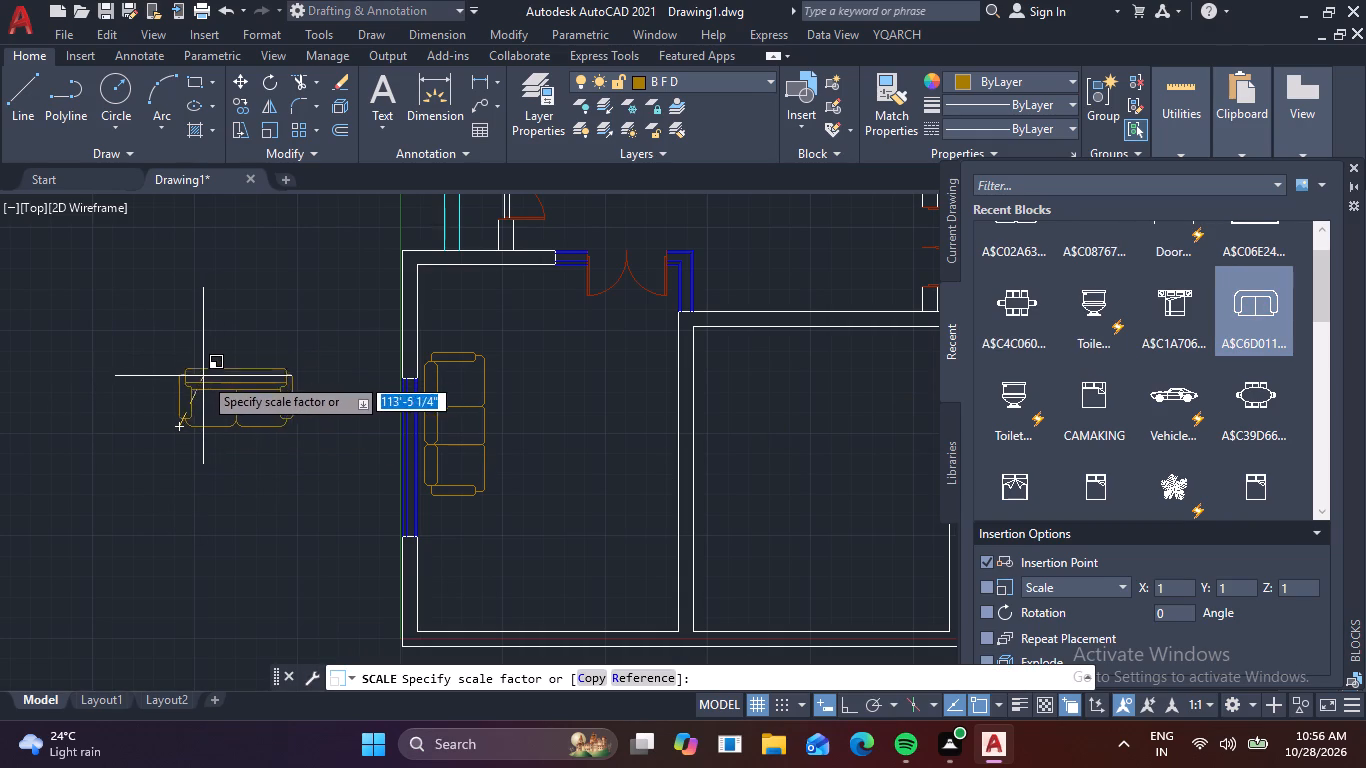
left_click(196, 381)
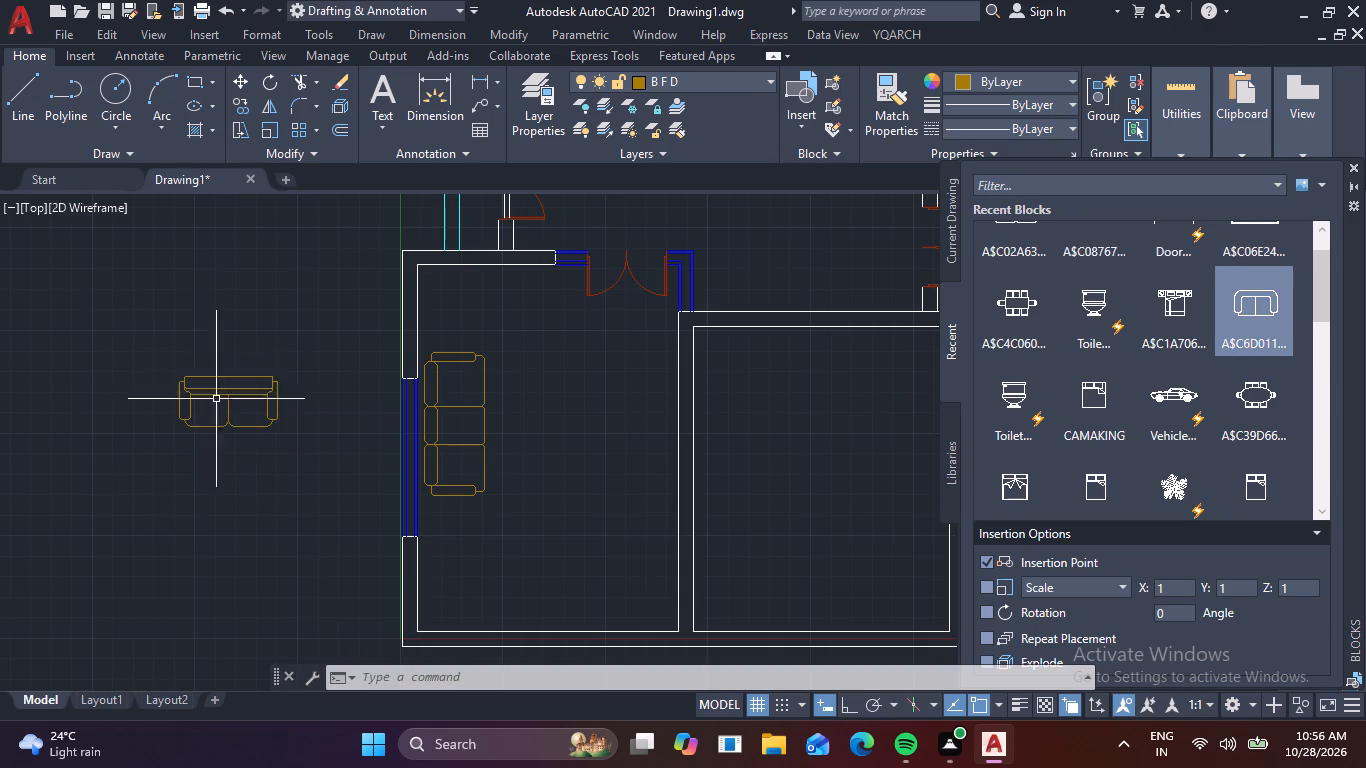
Move the two-seat sofa by the middle of its back into the southwest room, below the north wall and beside the double door.
left_click_drag(289, 438, 267, 419)
left_click(232, 381)
key("m")
key("space")
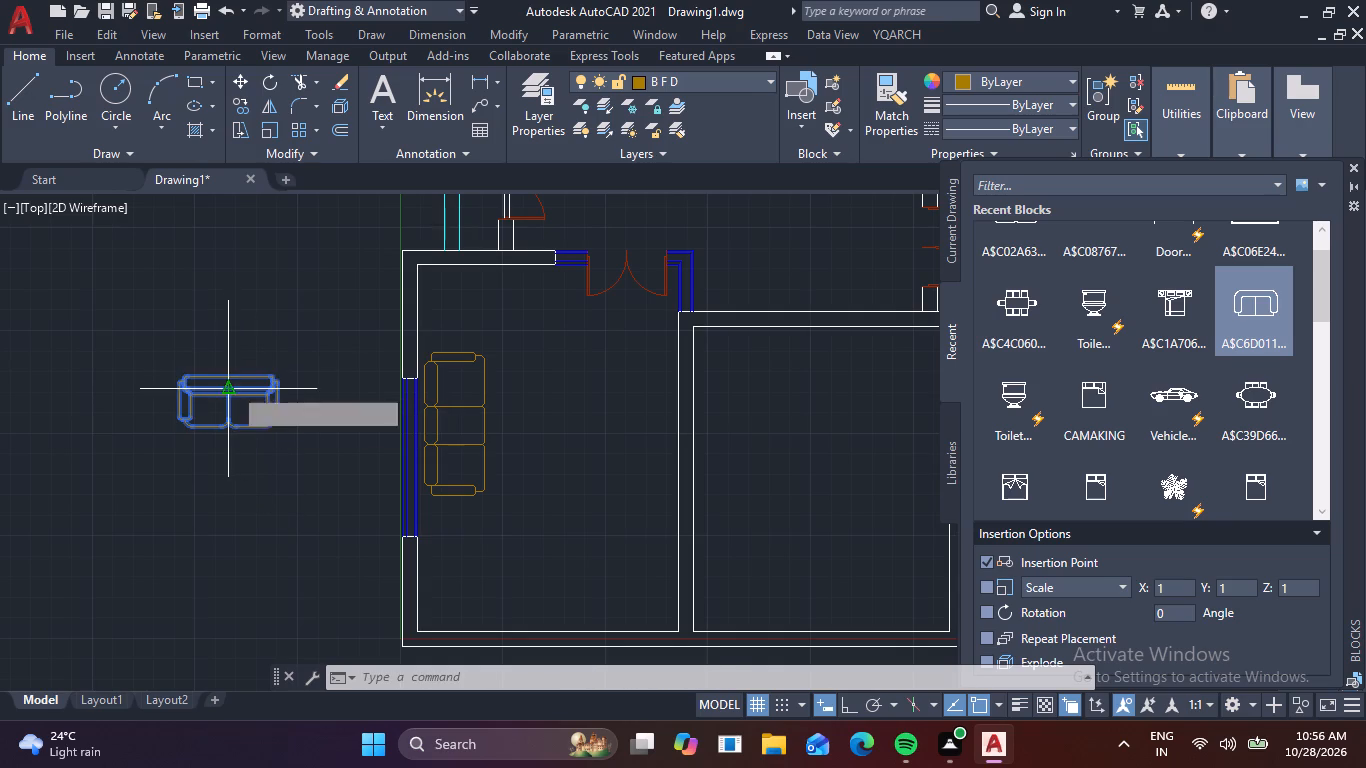
left_click(233, 375)
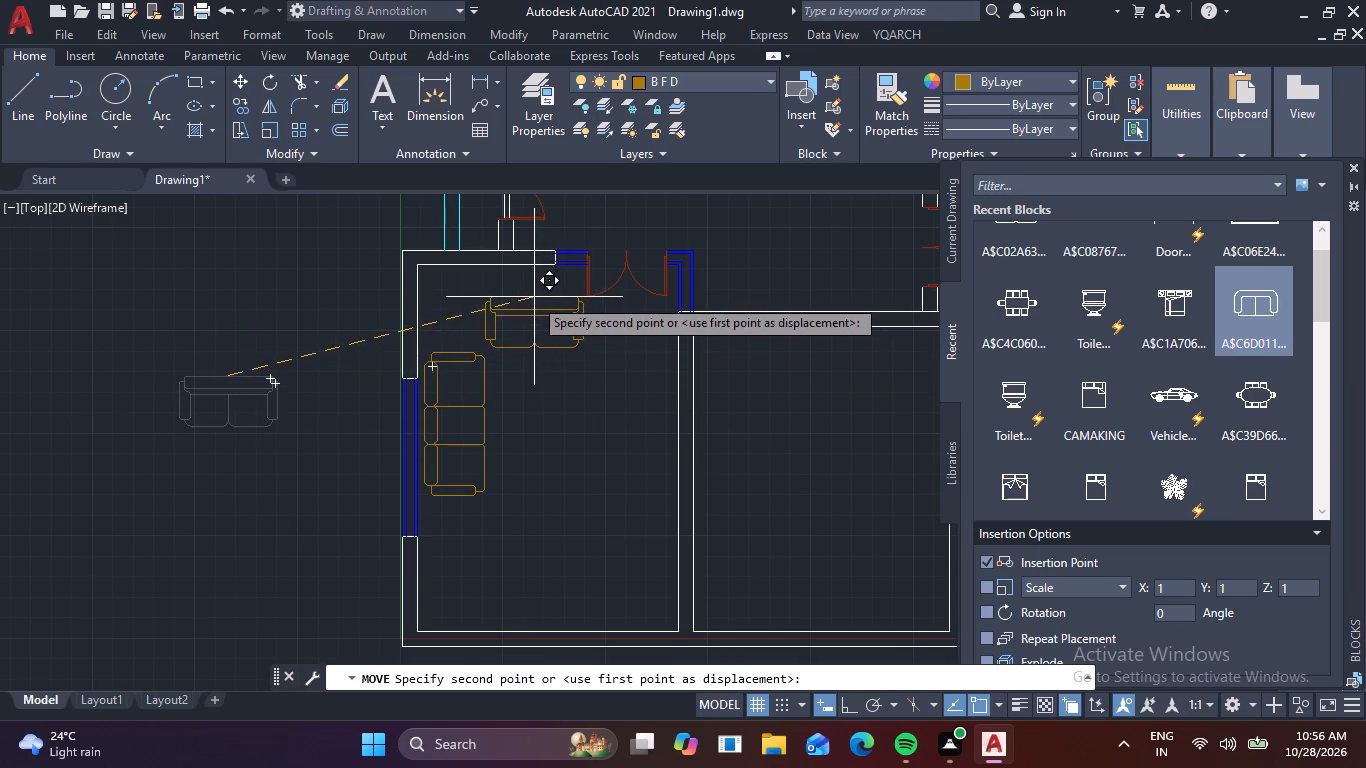
scroll(533, 297, "up", 2)
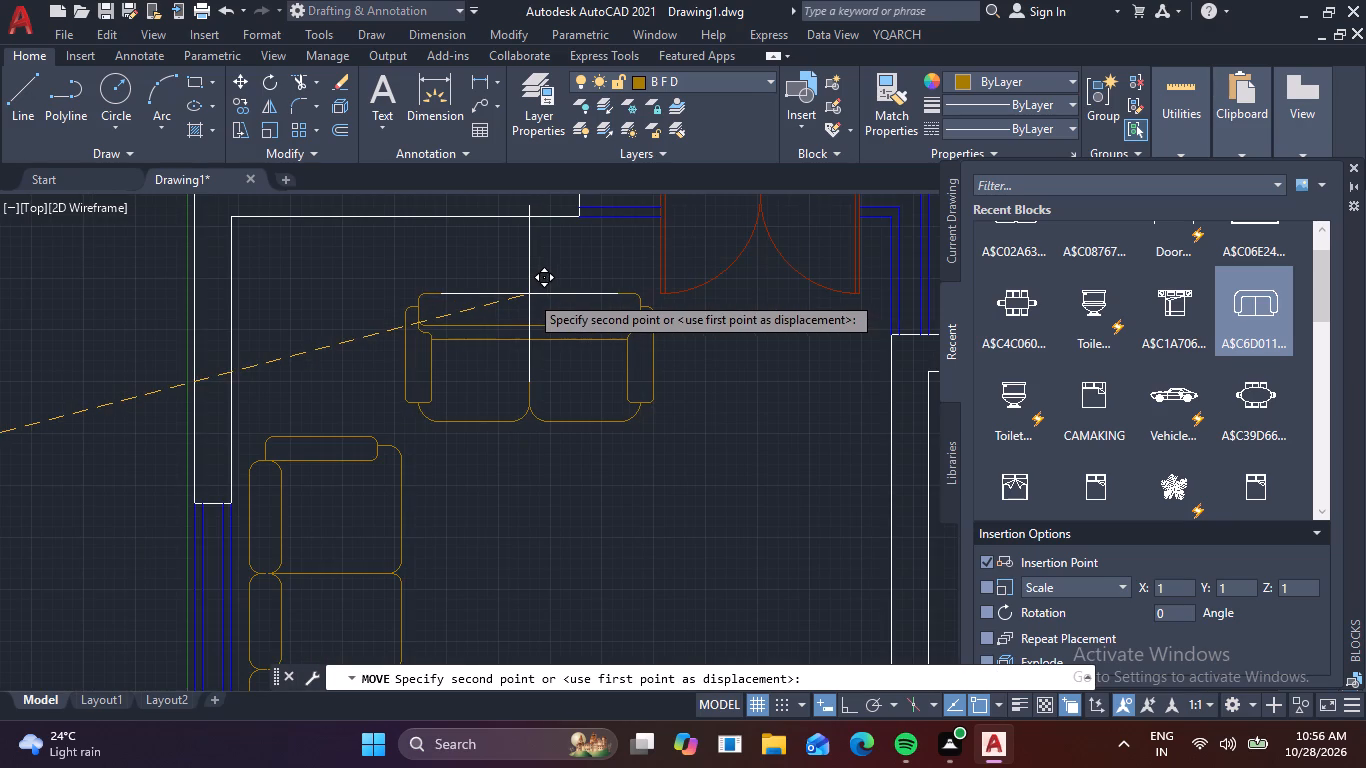
left_click(529, 294)
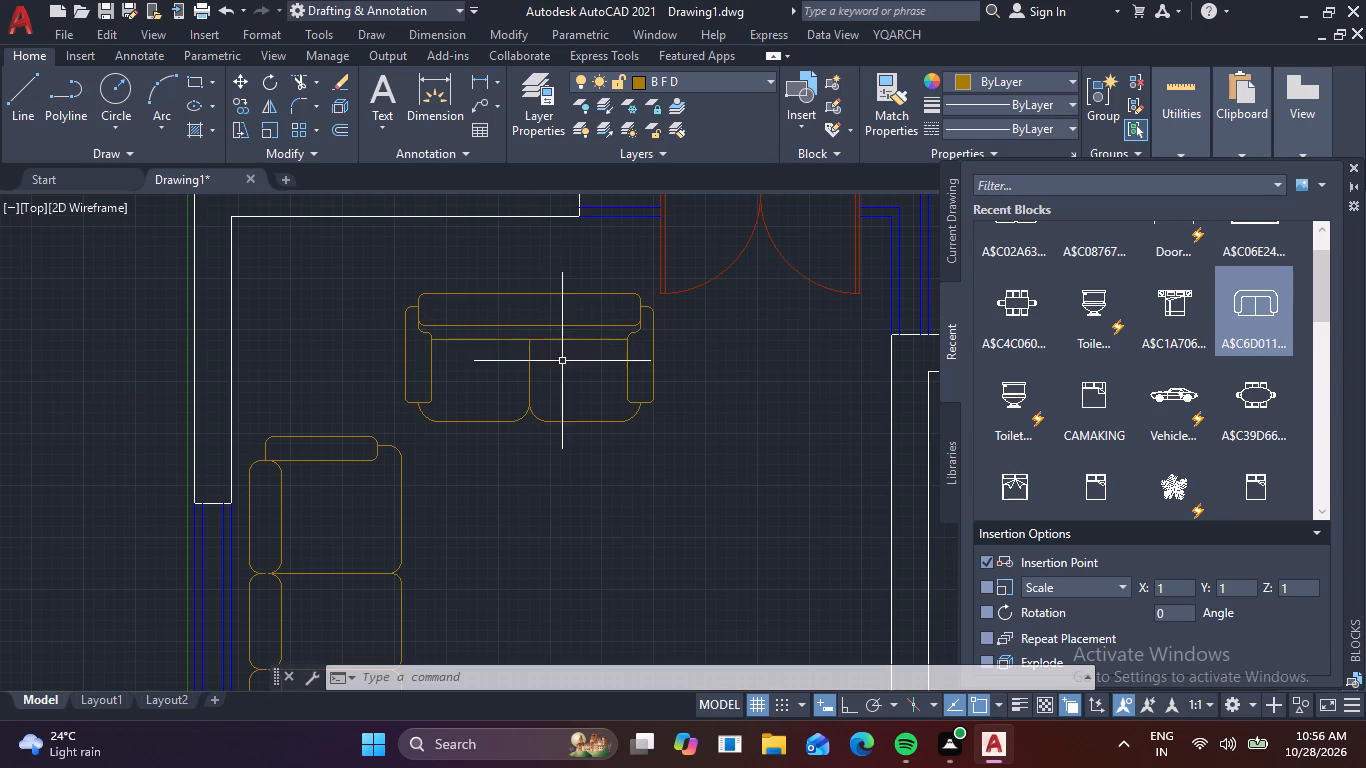
Mirror the two-seat sofa across a horizontal line through the middle of the three-seat sofa, with Ortho on, keeping the original.
scroll(565, 369, "down", 3)
left_click(571, 376)
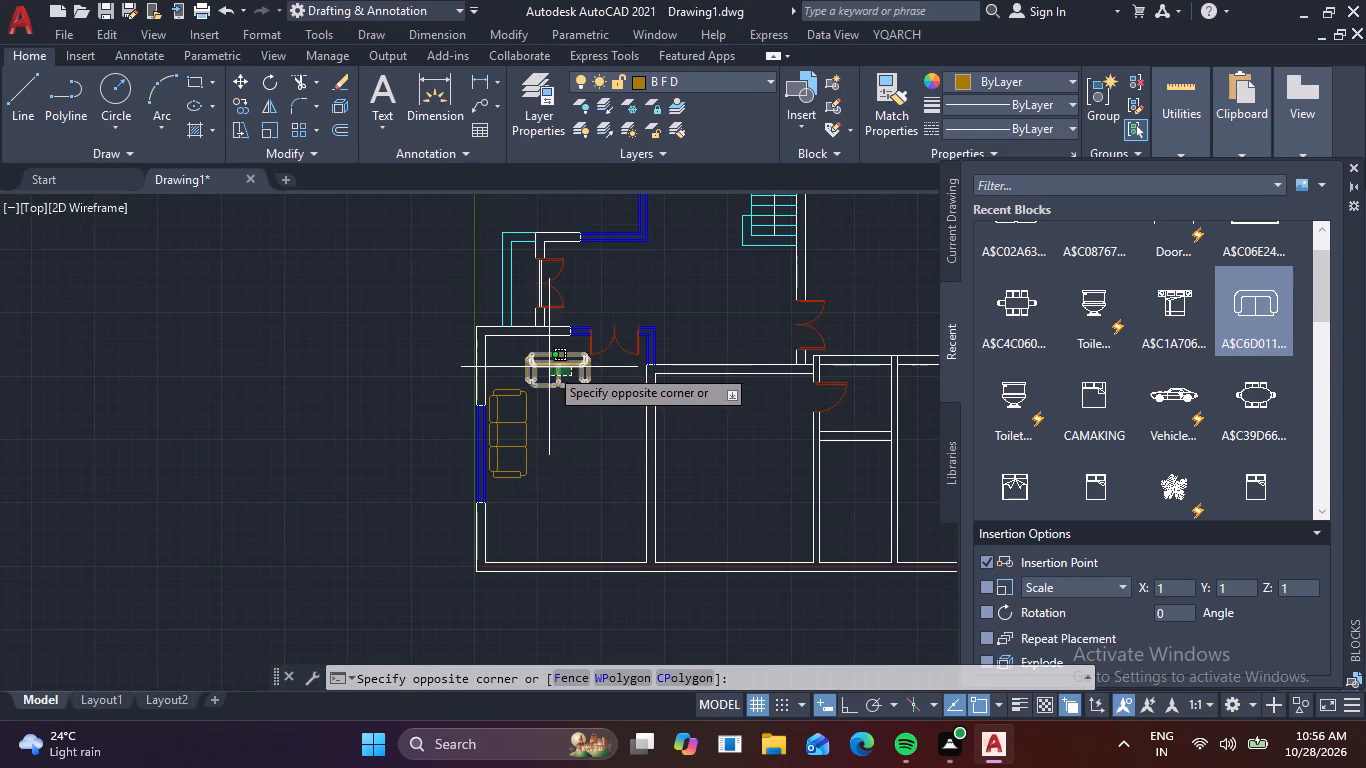
left_click(539, 366)
key("m")
type("I")
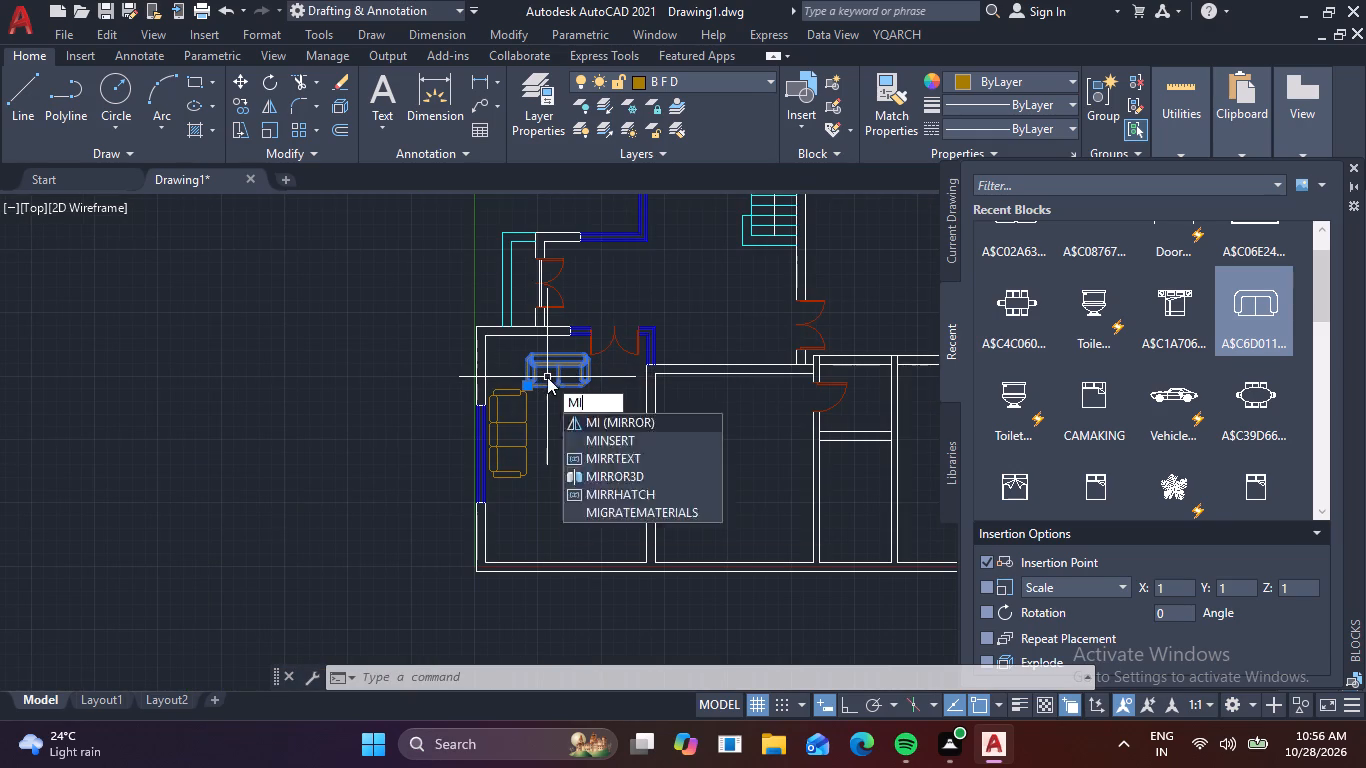
key("space")
scroll(490, 434, "up", 3)
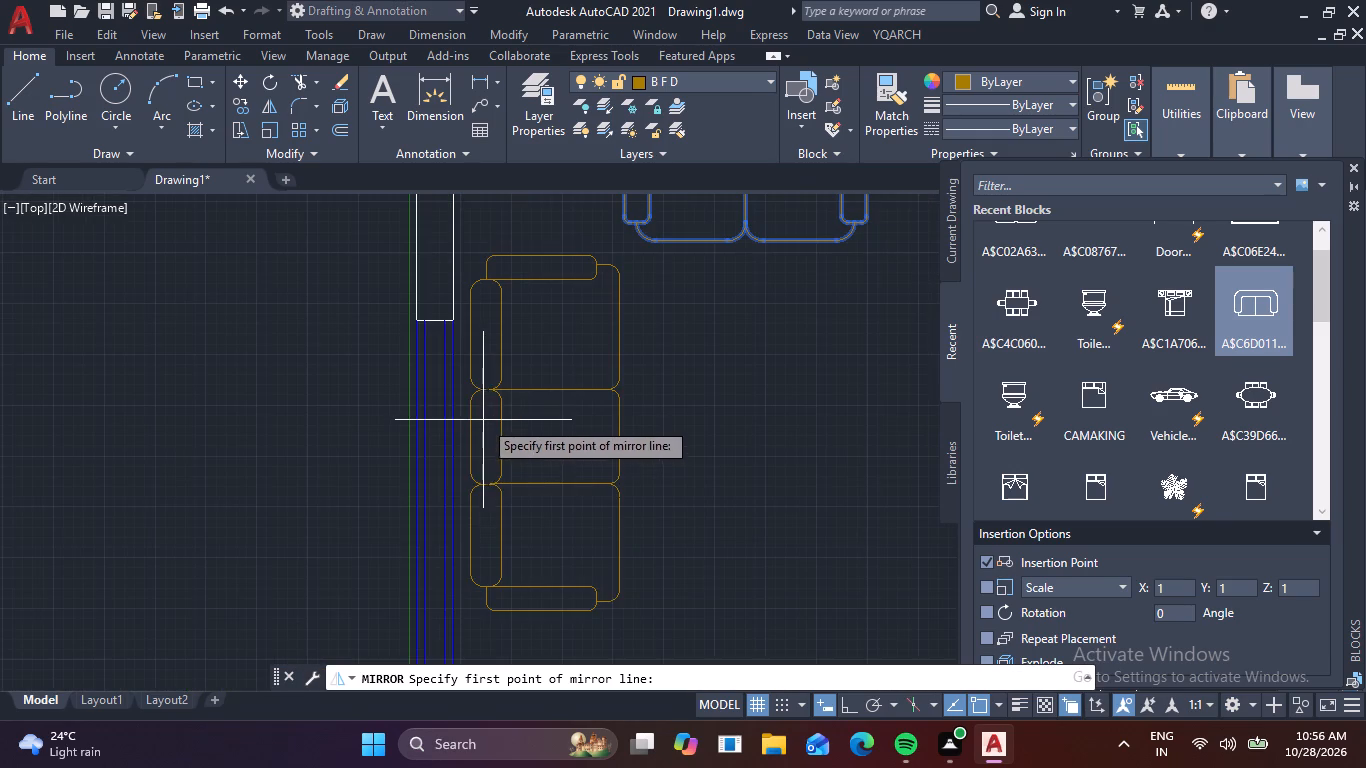
left_click(467, 434)
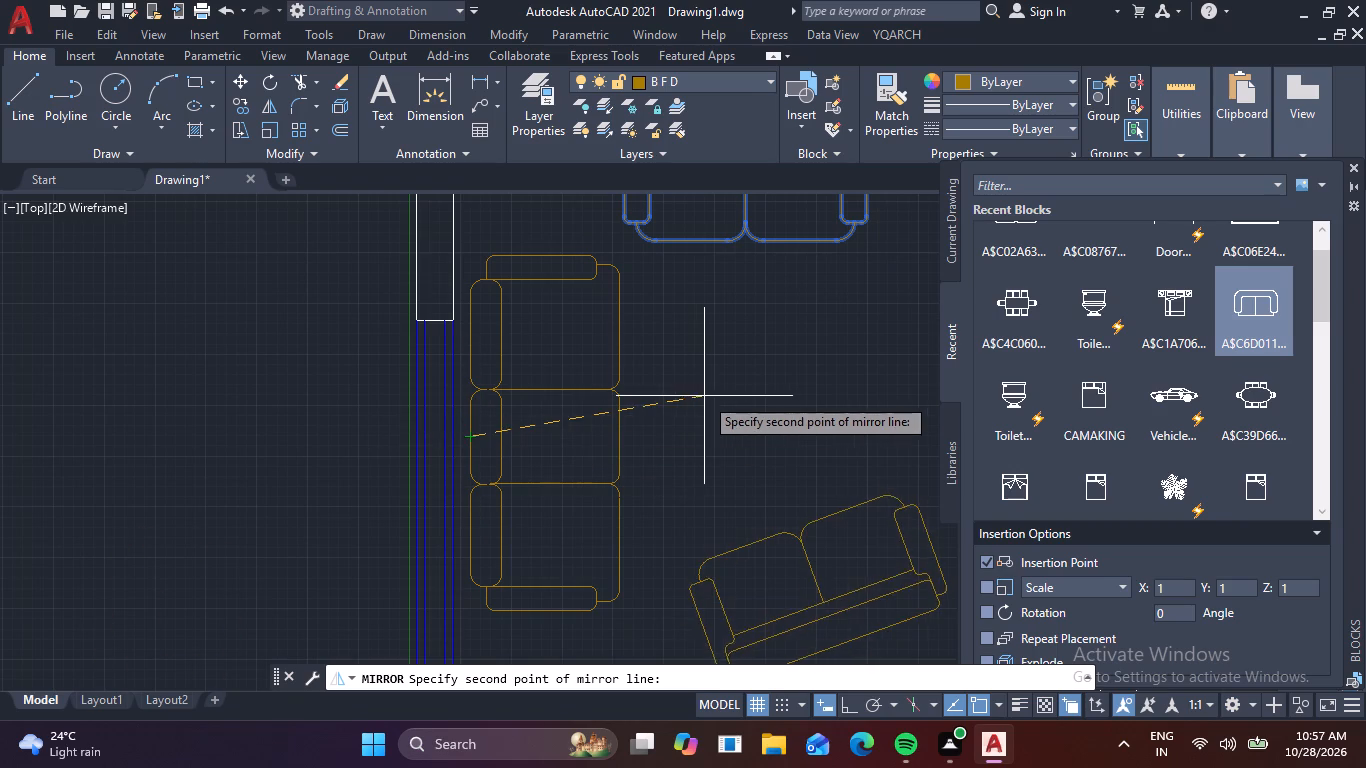
key("F8")
scroll(735, 409, "down", 1)
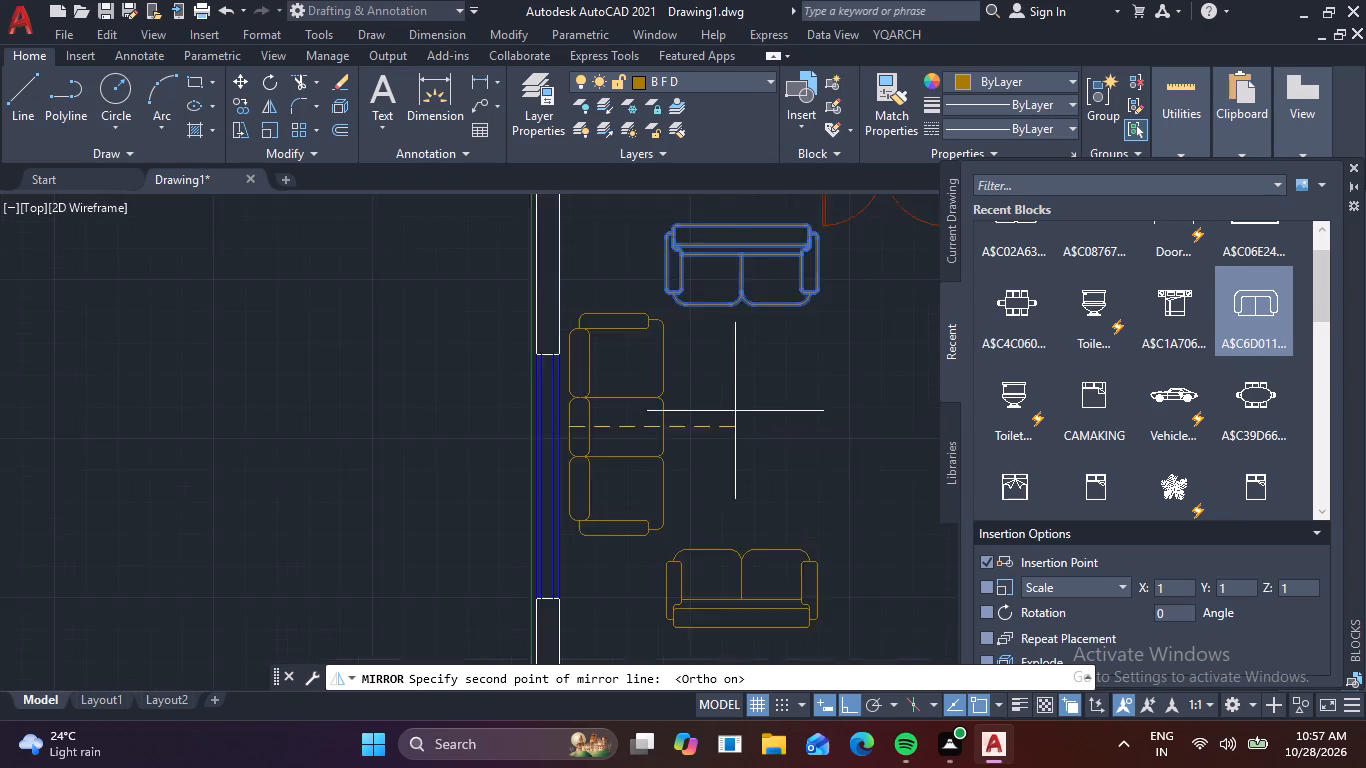
scroll(735, 414, "down", 1)
middle_click_drag(724, 415, 609, 404)
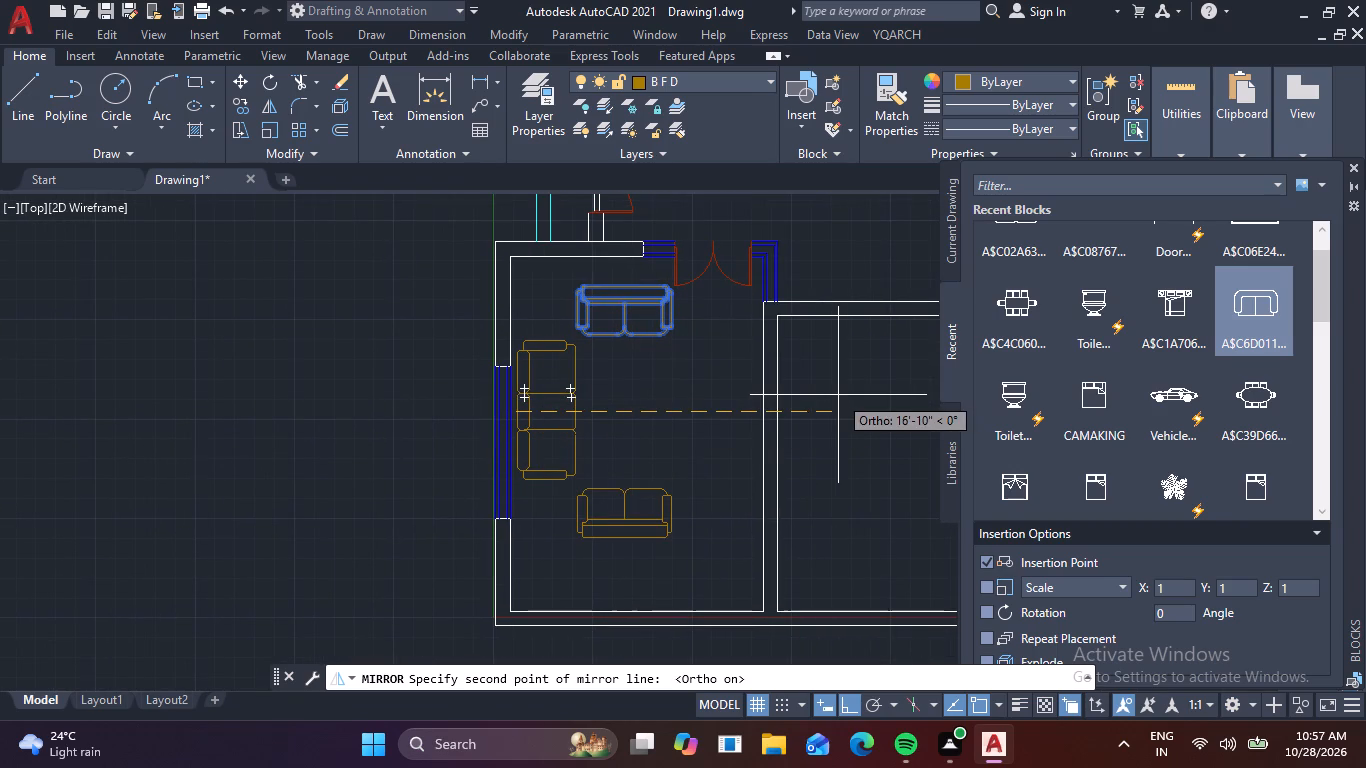
left_click(838, 395)
key("space")
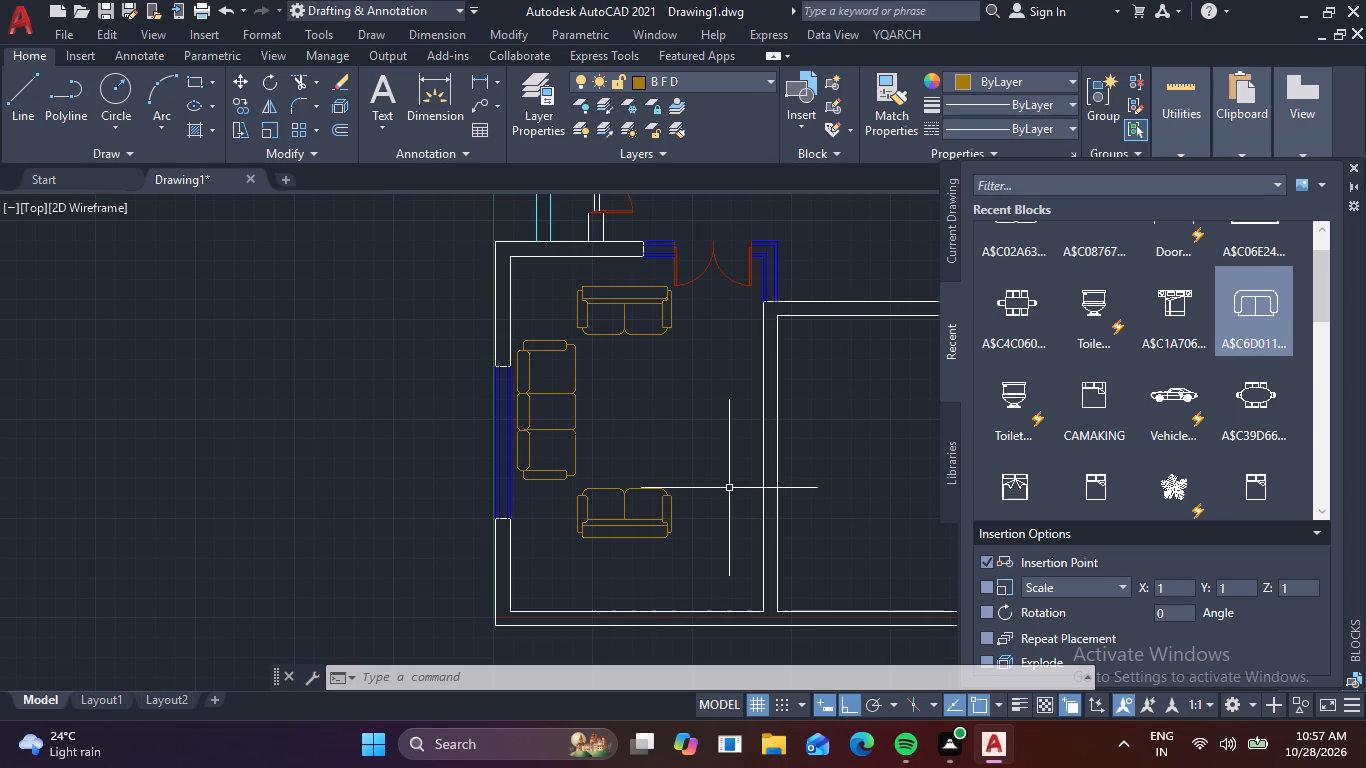
key("Escape")
key("Escape")
key("Escape")
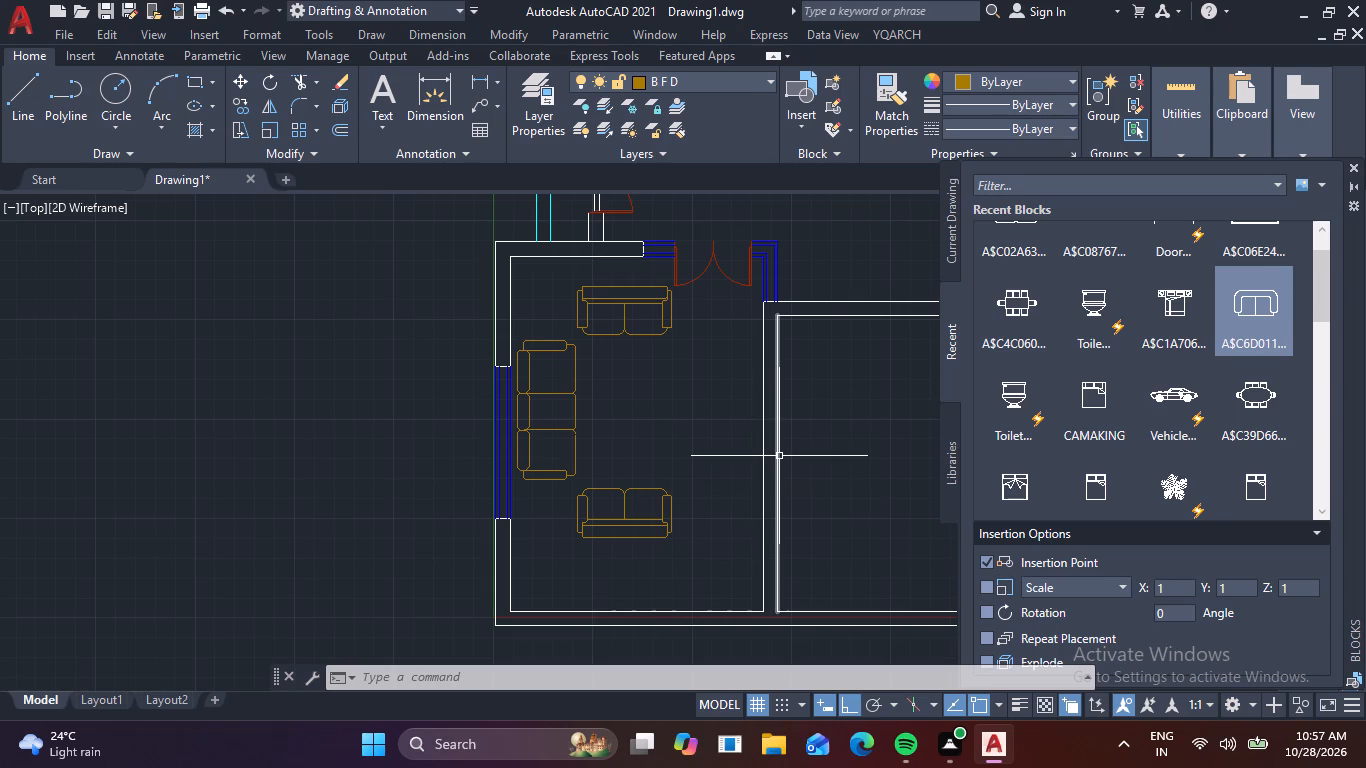
key("Escape")
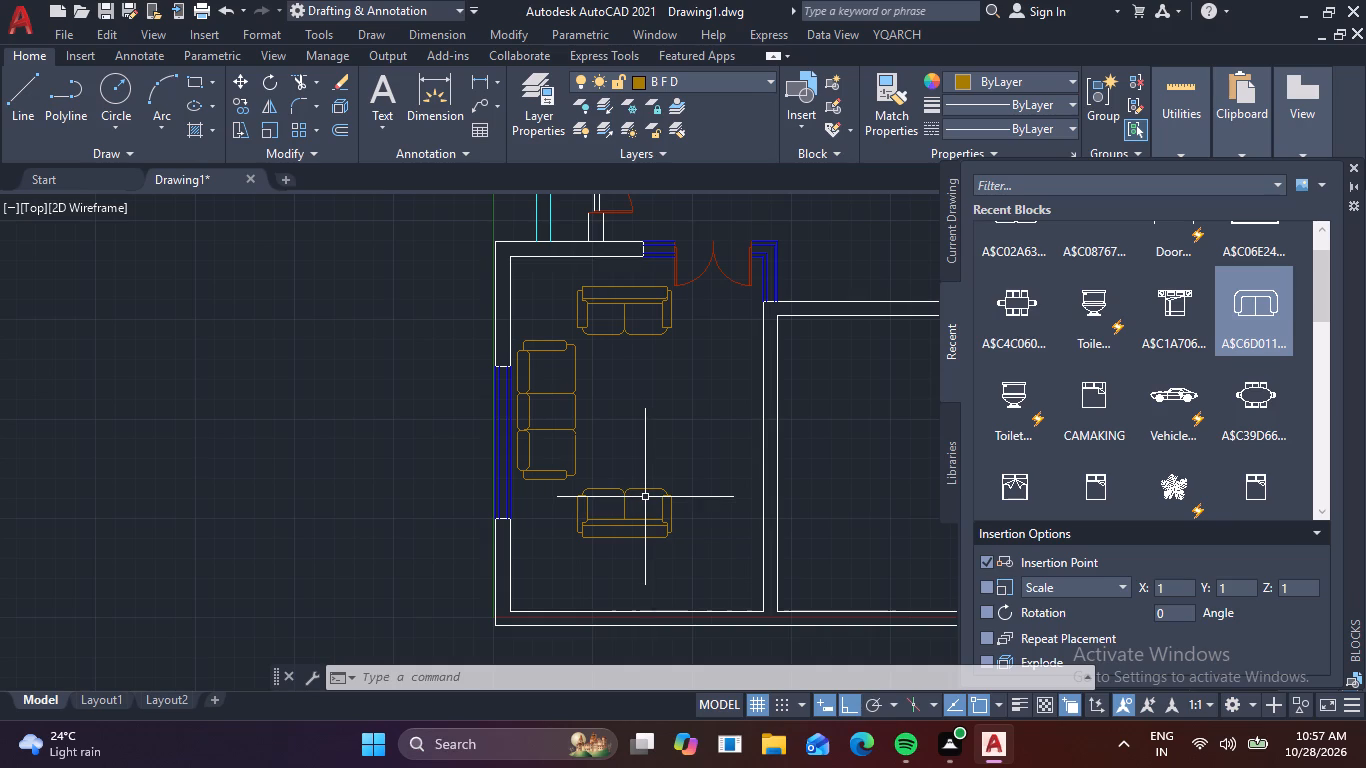
Draw a table rectangle about 3'-11" wide by 4'-5" high in the space between the three sofas.
key("r")
key("e")
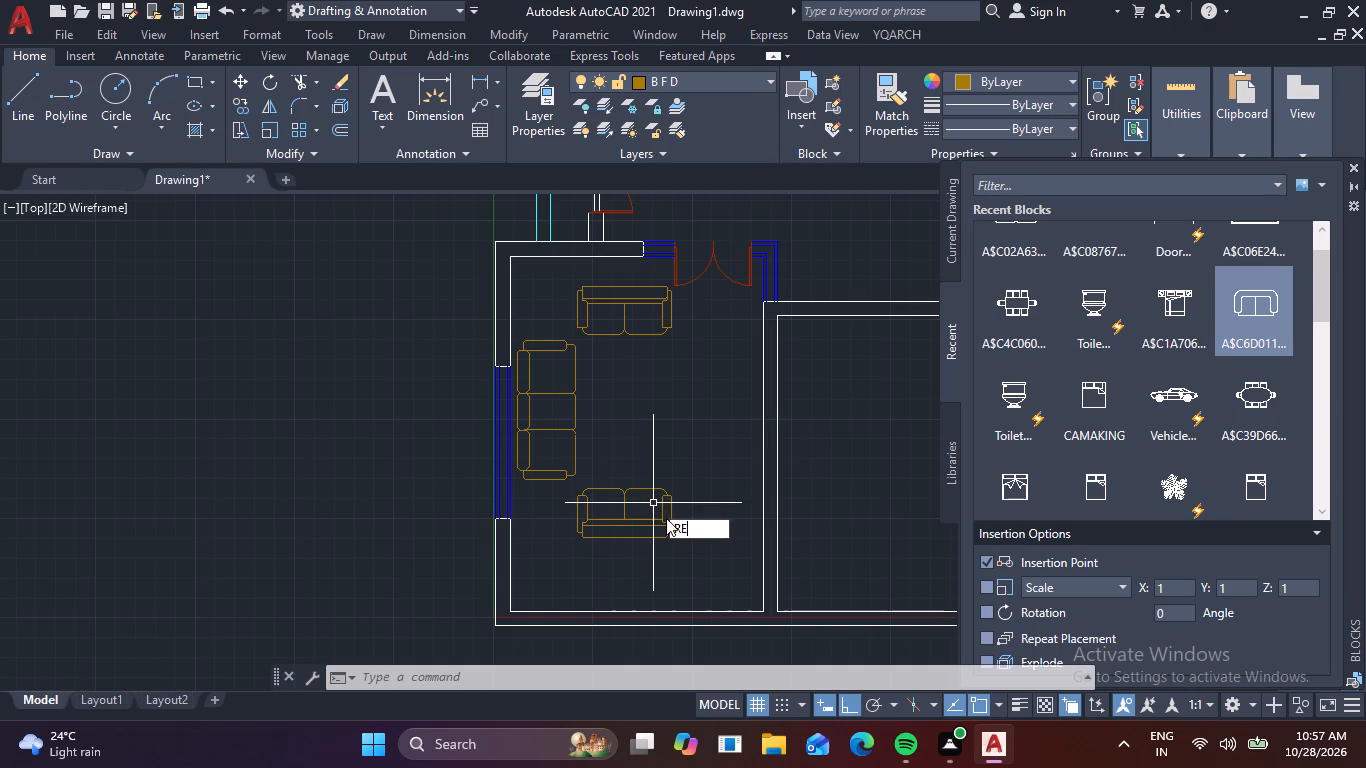
key("c")
key("space")
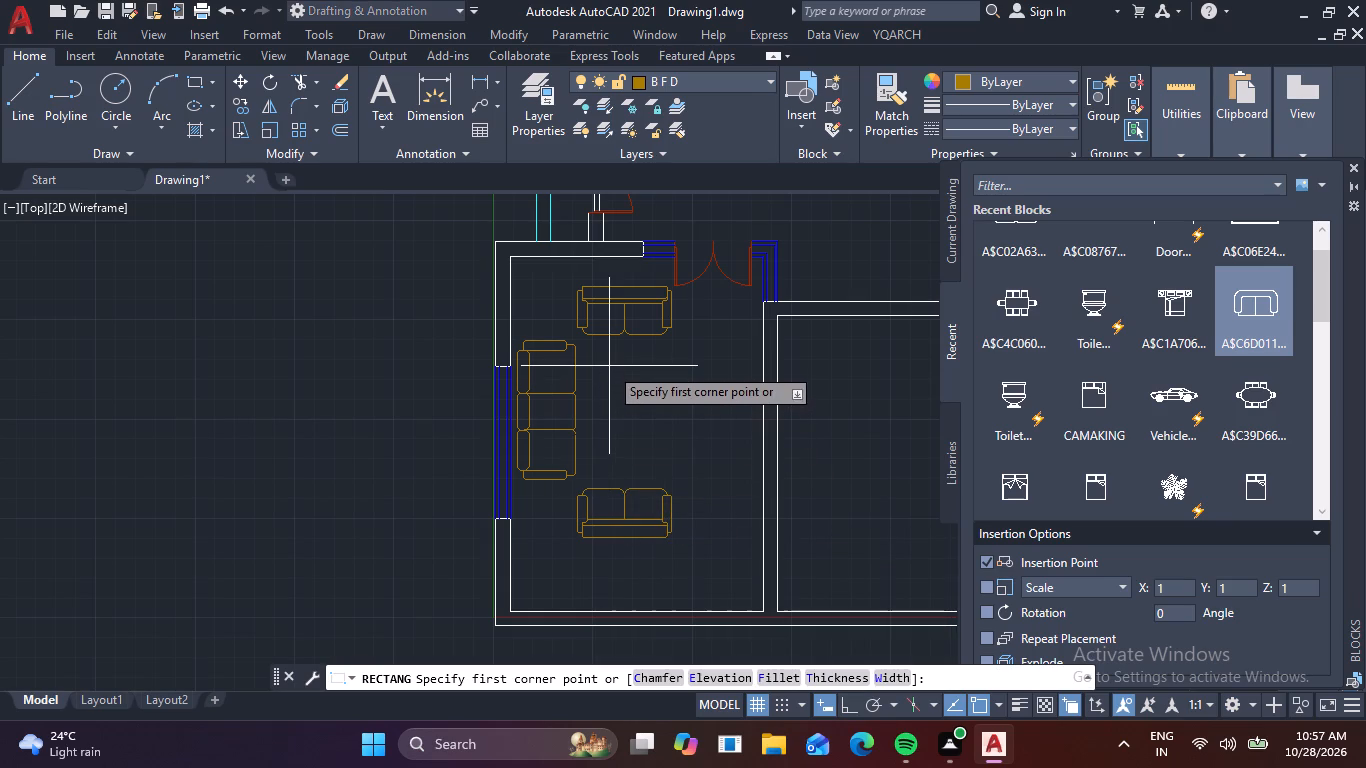
left_click(600, 365)
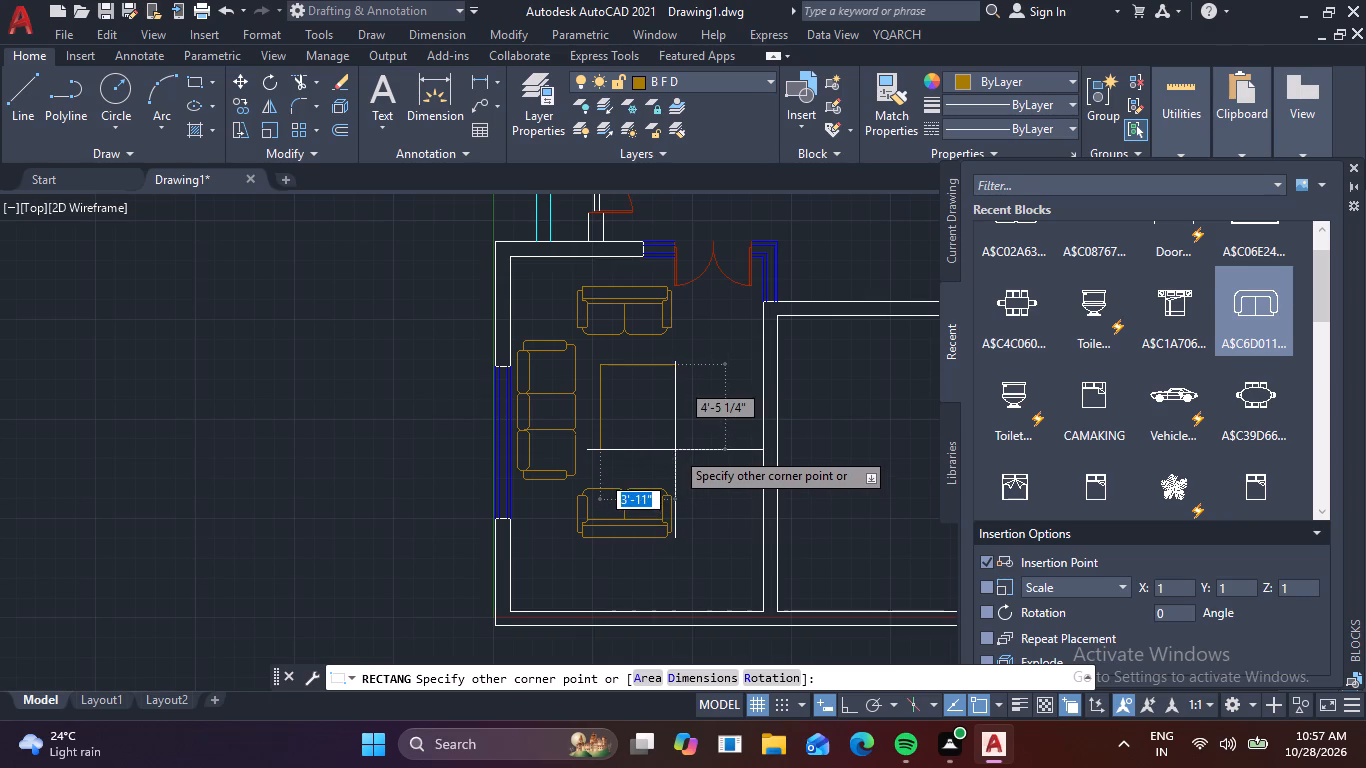
left_click(675, 450)
With Ortho off, draw a five-point wavy spline across the table's upper left corner, from its left edge to its top edge.
scroll(641, 402, "up", 1)
middle_click_drag(641, 396, 630, 437)
scroll(624, 431, "up", 1)
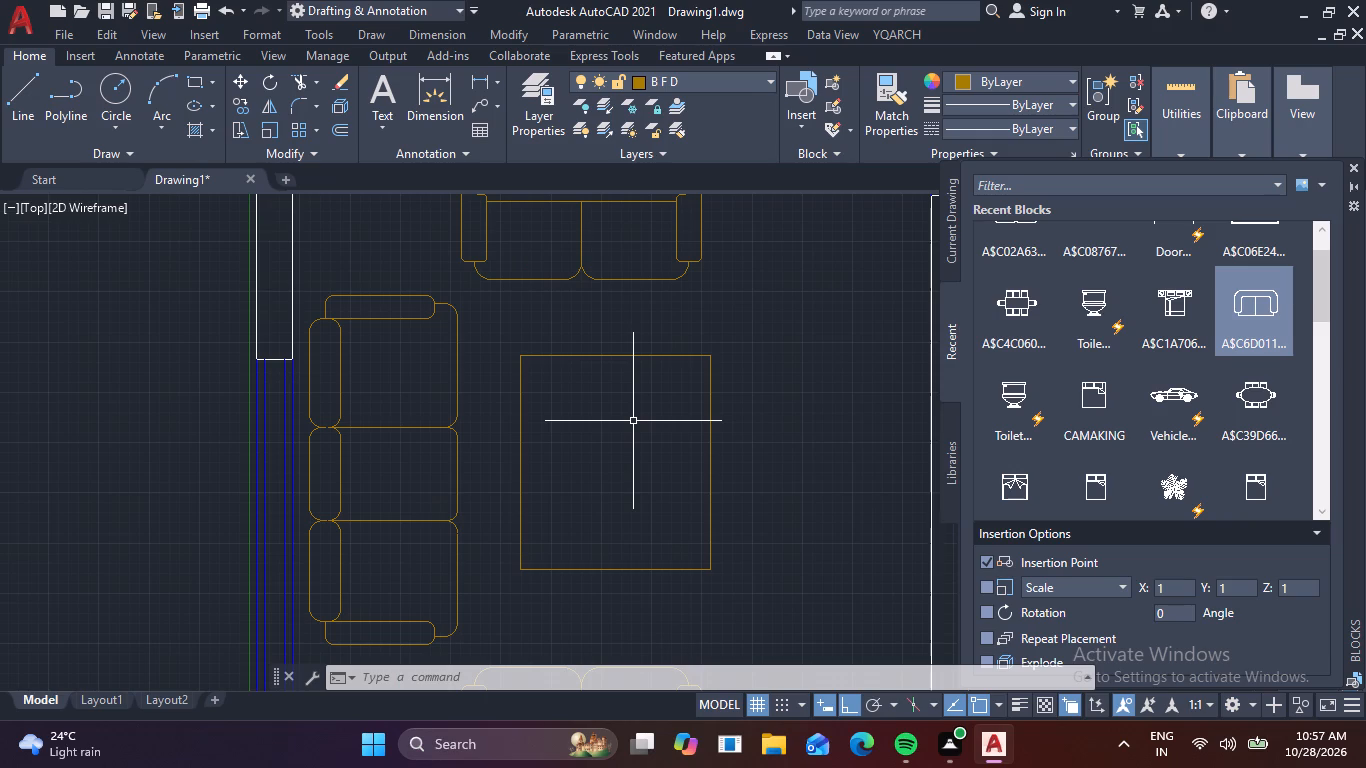
type("SPL")
key("space")
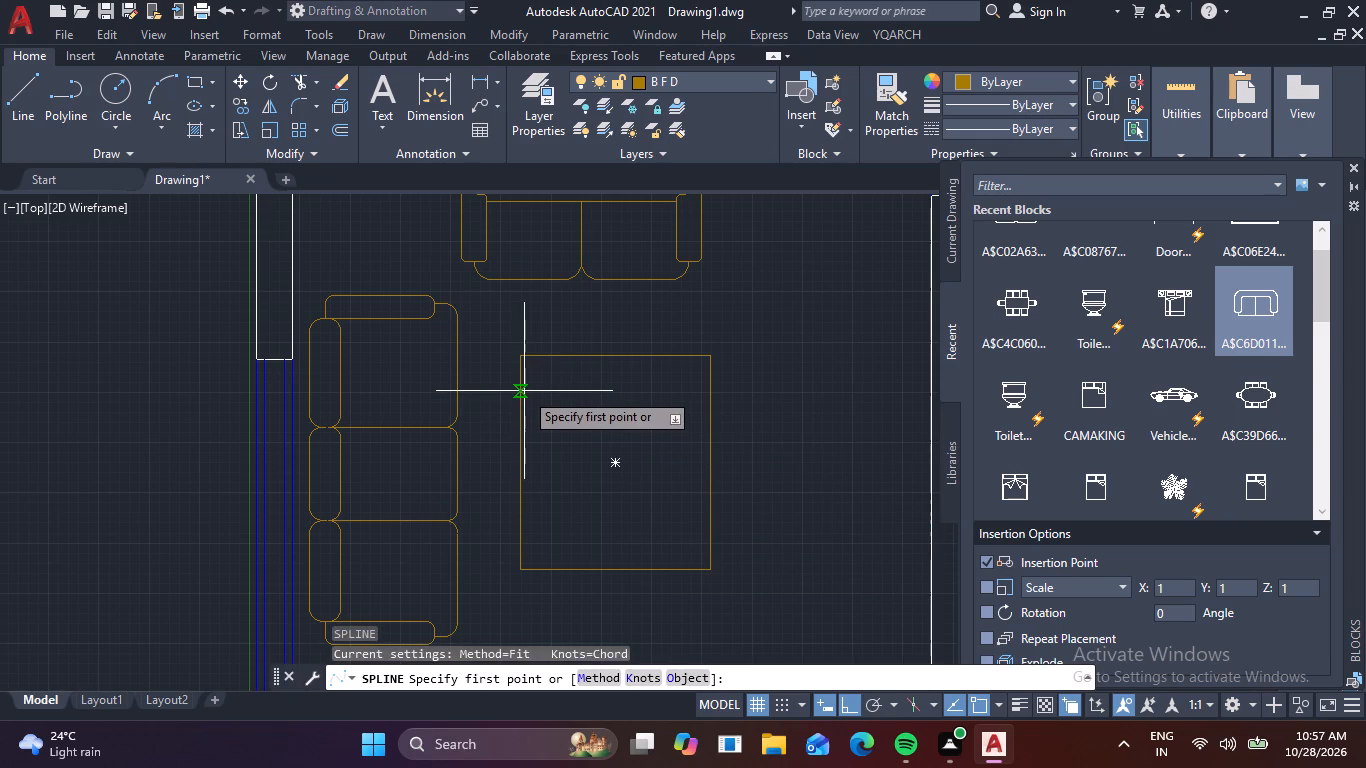
left_click(523, 384)
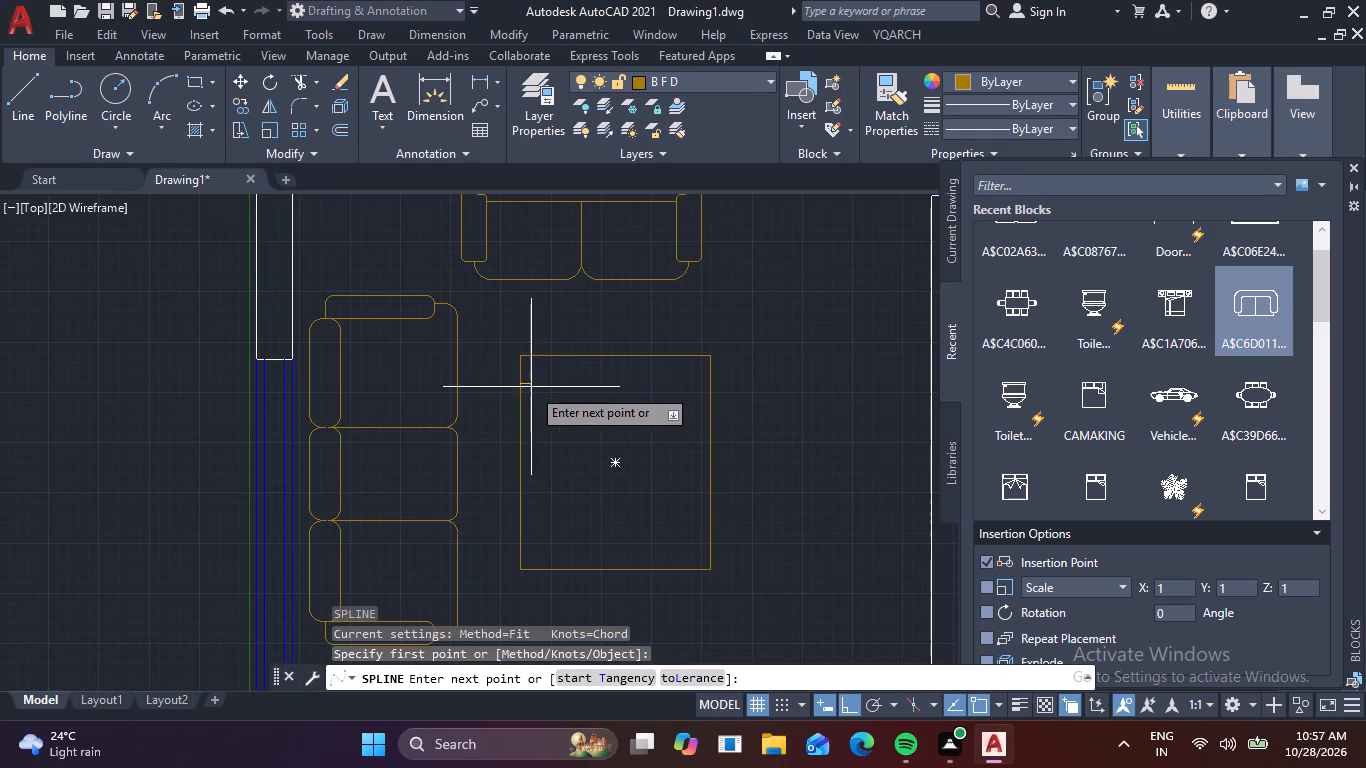
key("F8")
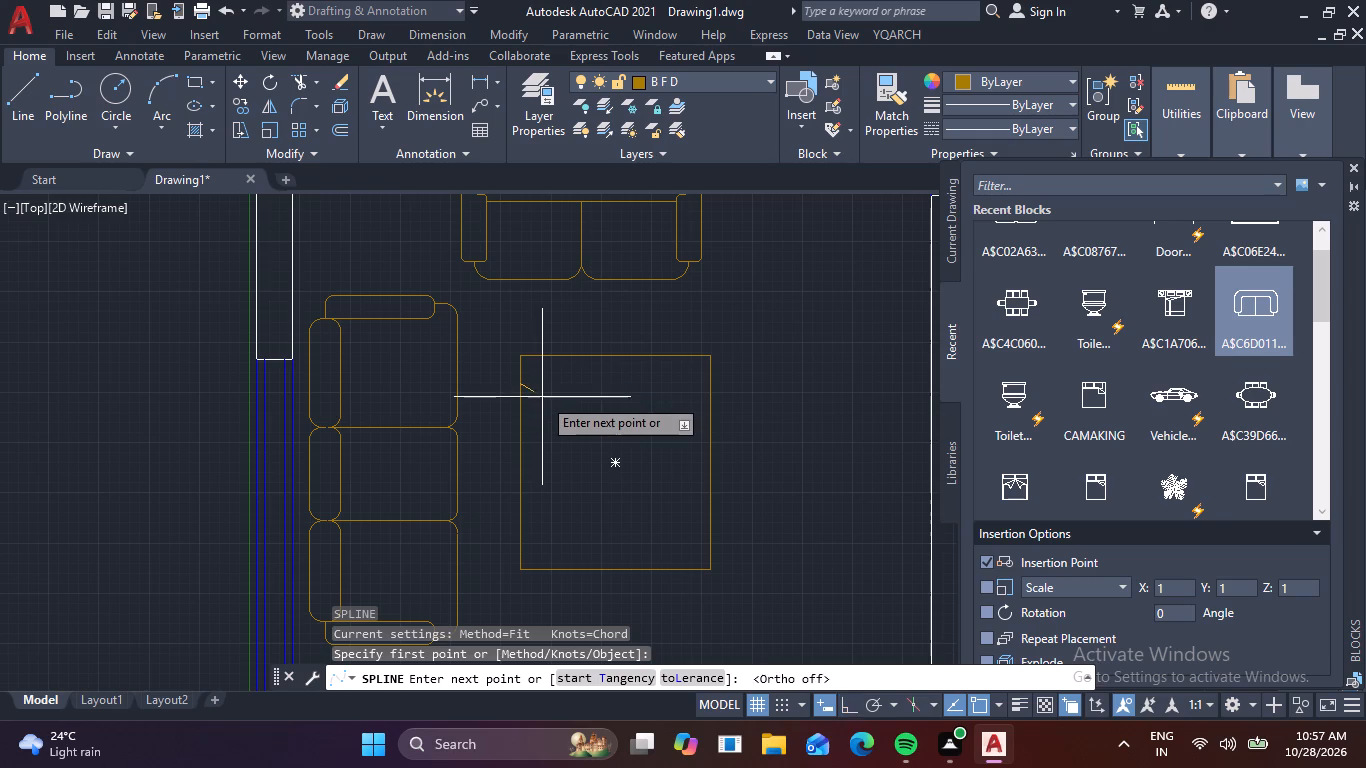
left_click(542, 397)
left_click(564, 380)
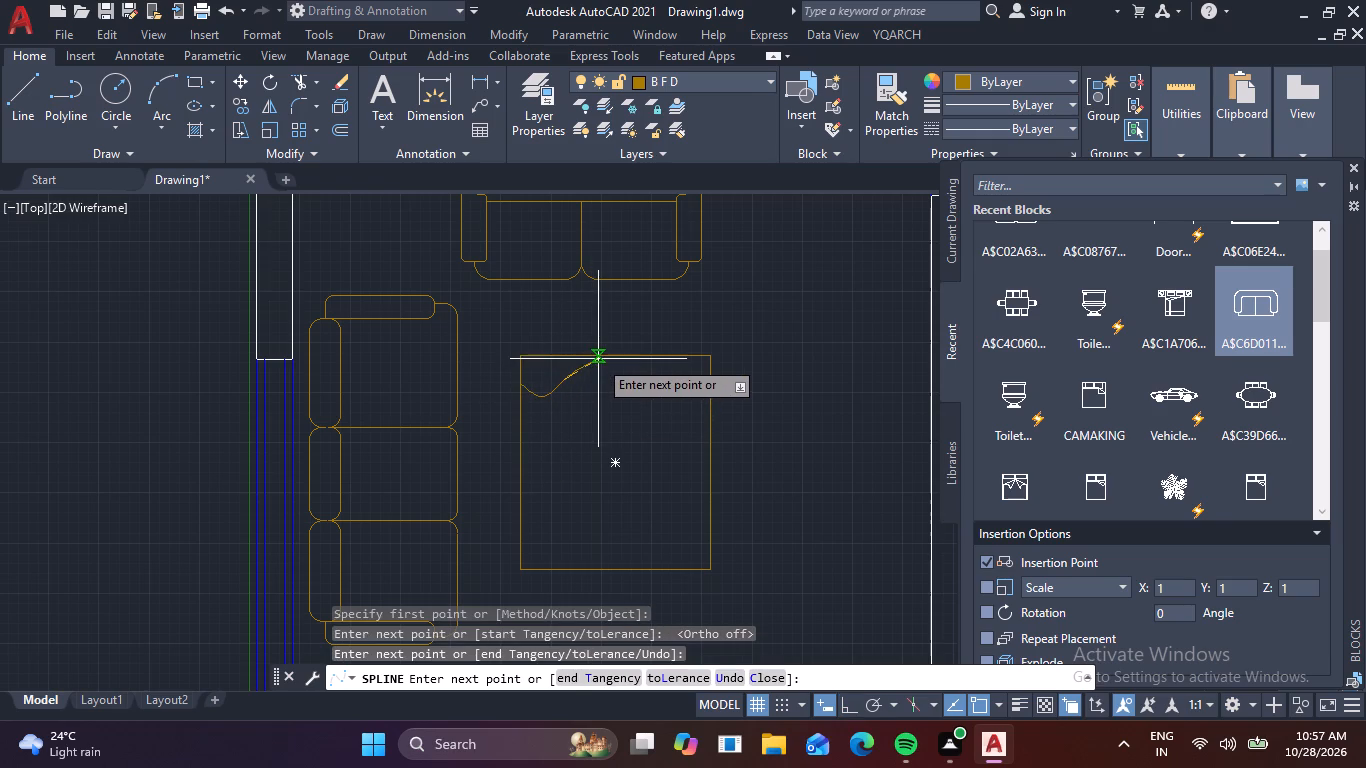
left_click(607, 372)
left_click(660, 357)
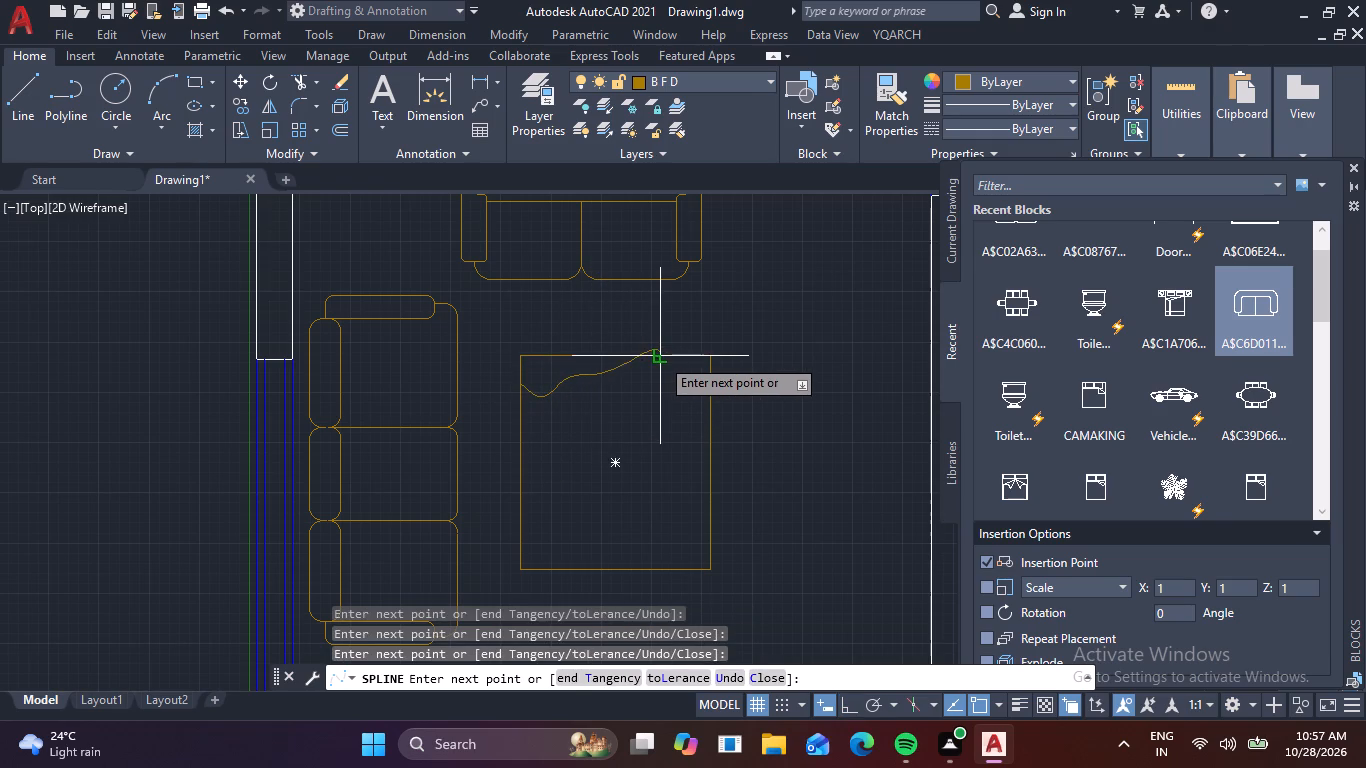
key("space")
Draw a second five-point wavy spline just below the first, from the table's left edge to the upper part of its right edge.
key("space")
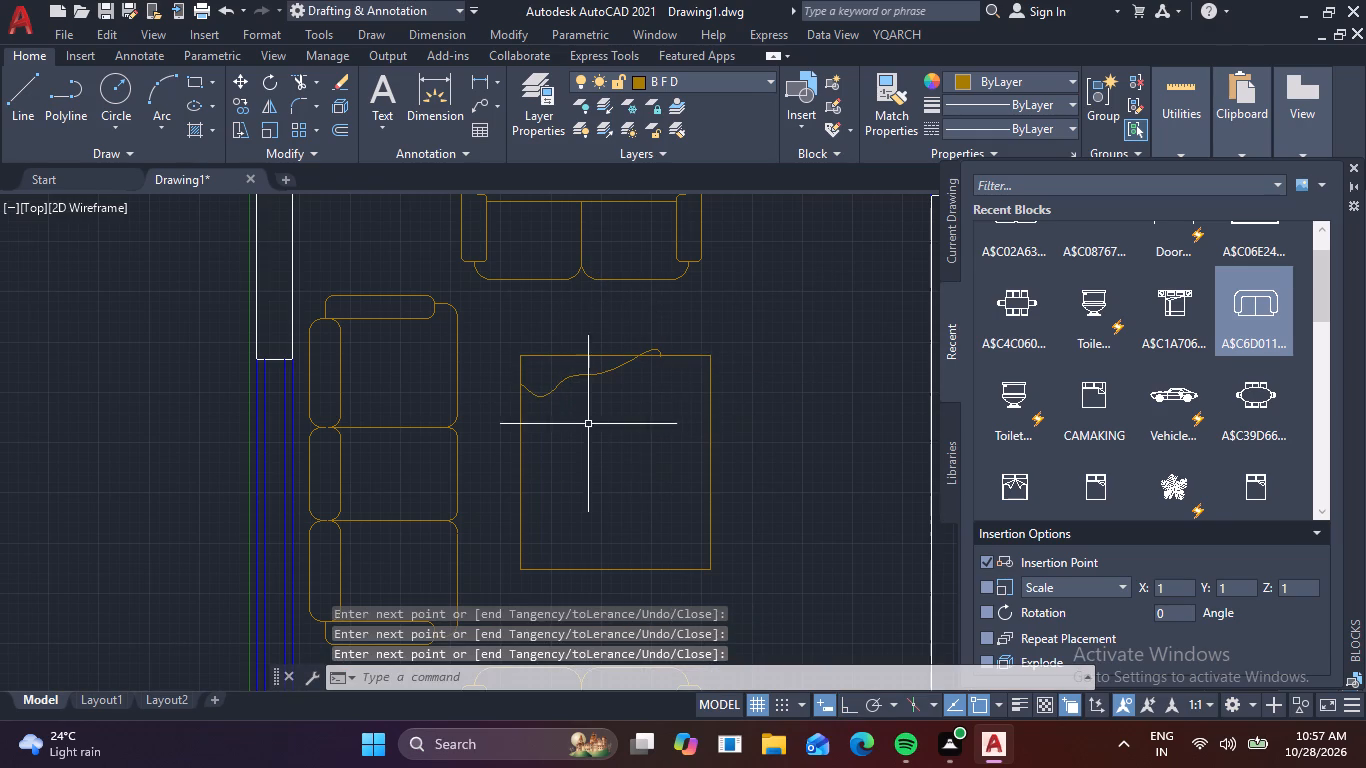
left_click(515, 430)
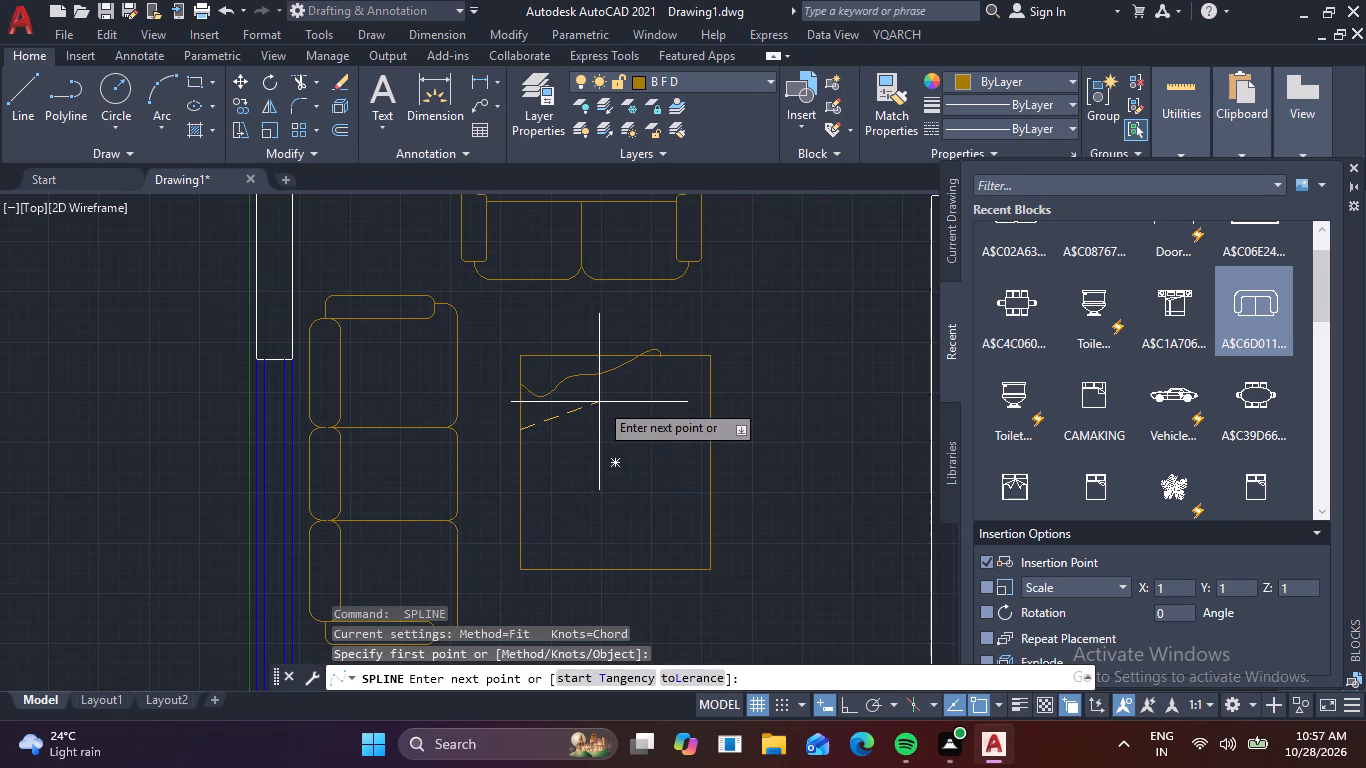
left_click(599, 402)
left_click(658, 413)
left_click(667, 390)
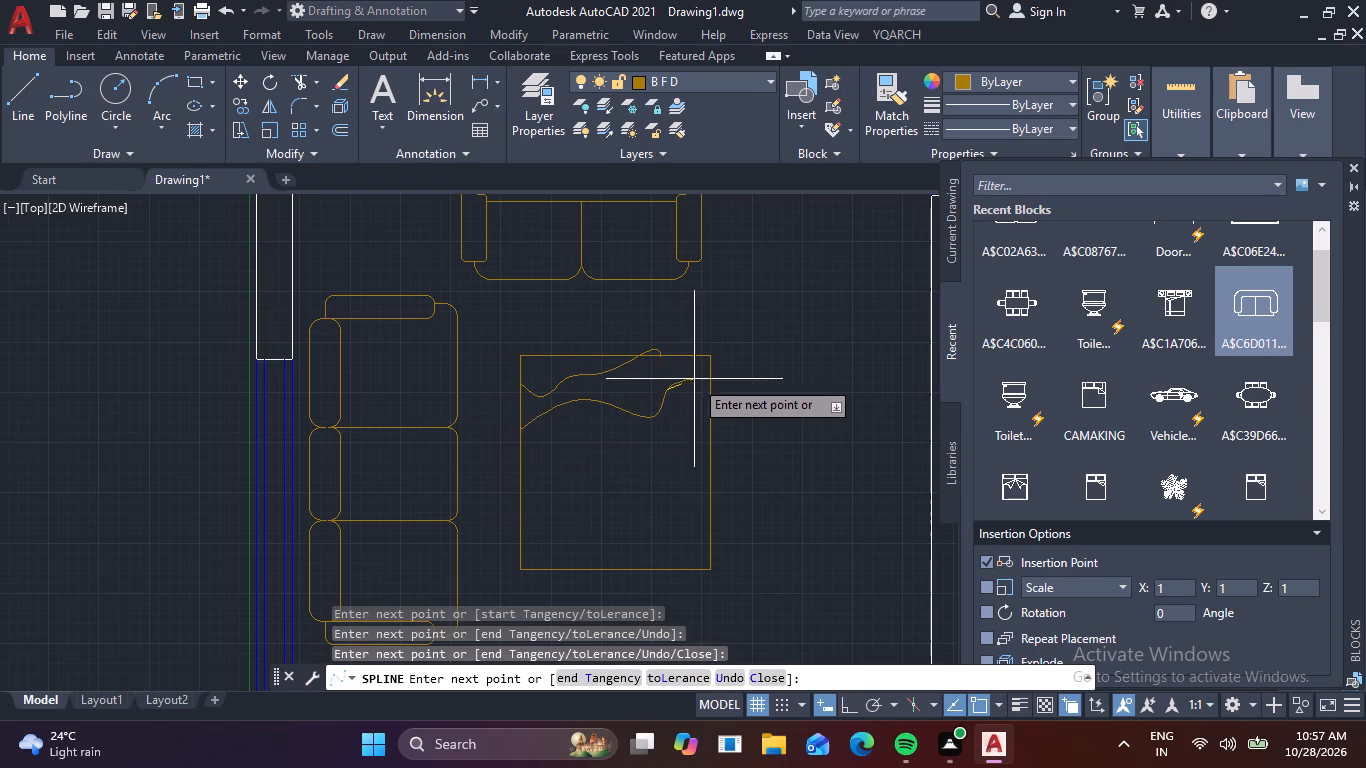
left_click(706, 373)
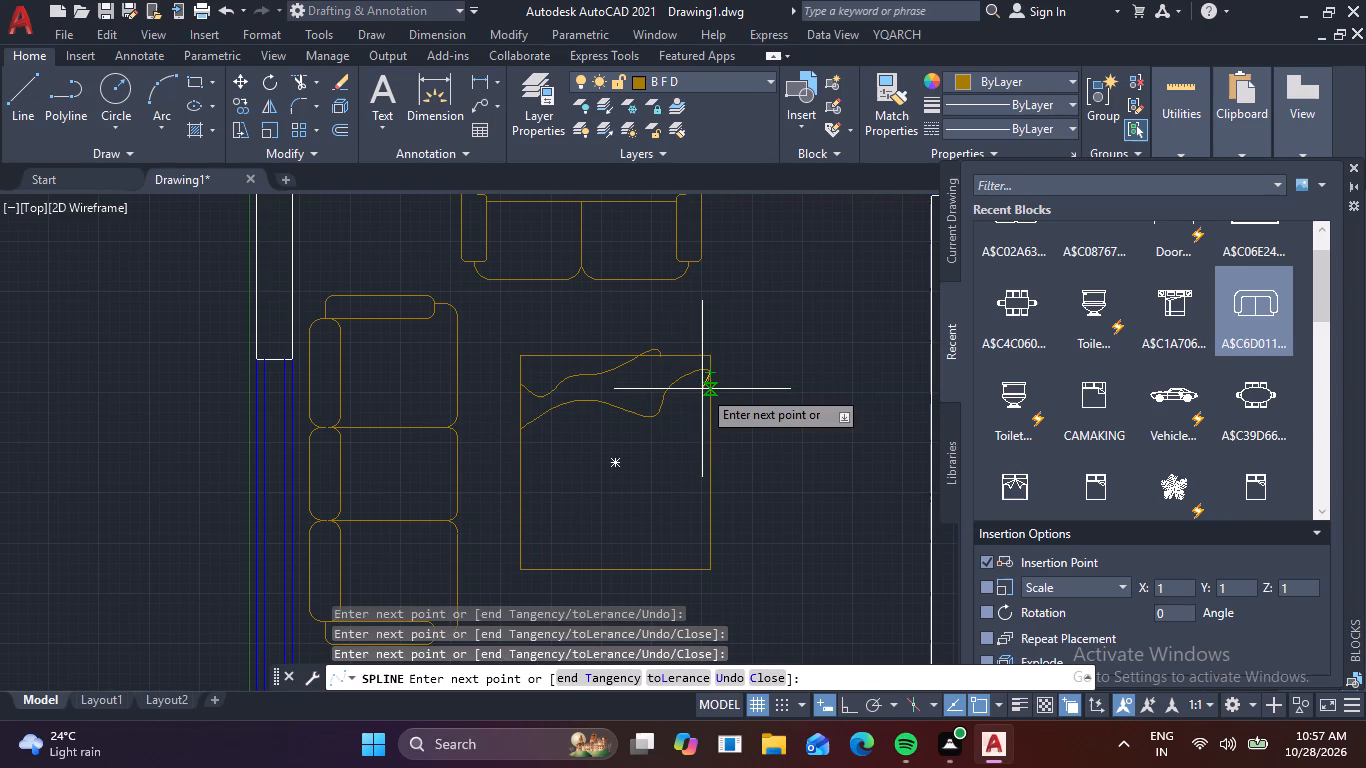
key("space")
Draw a six-point zigzag spline below the second curve, running from the table's left edge to its right edge.
key("space")
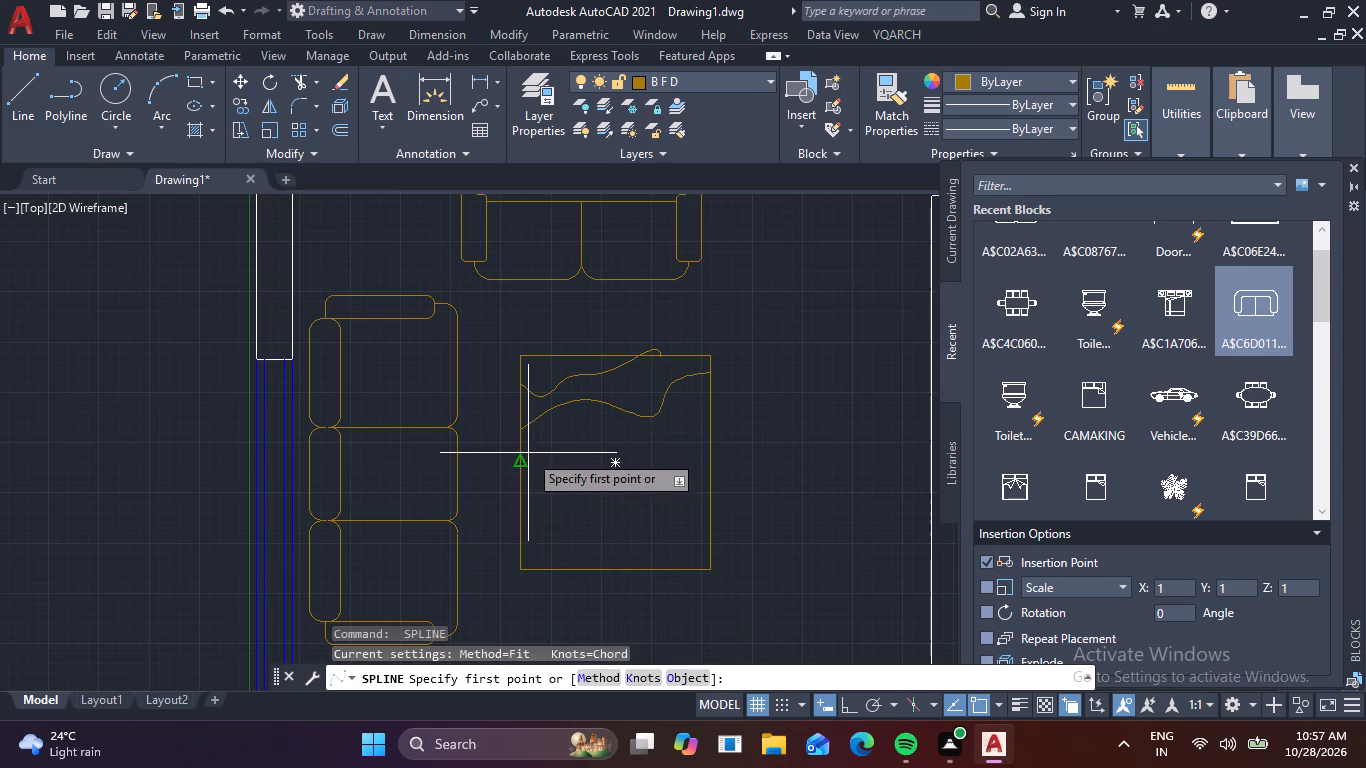
left_click(519, 449)
left_click(606, 429)
left_click(585, 454)
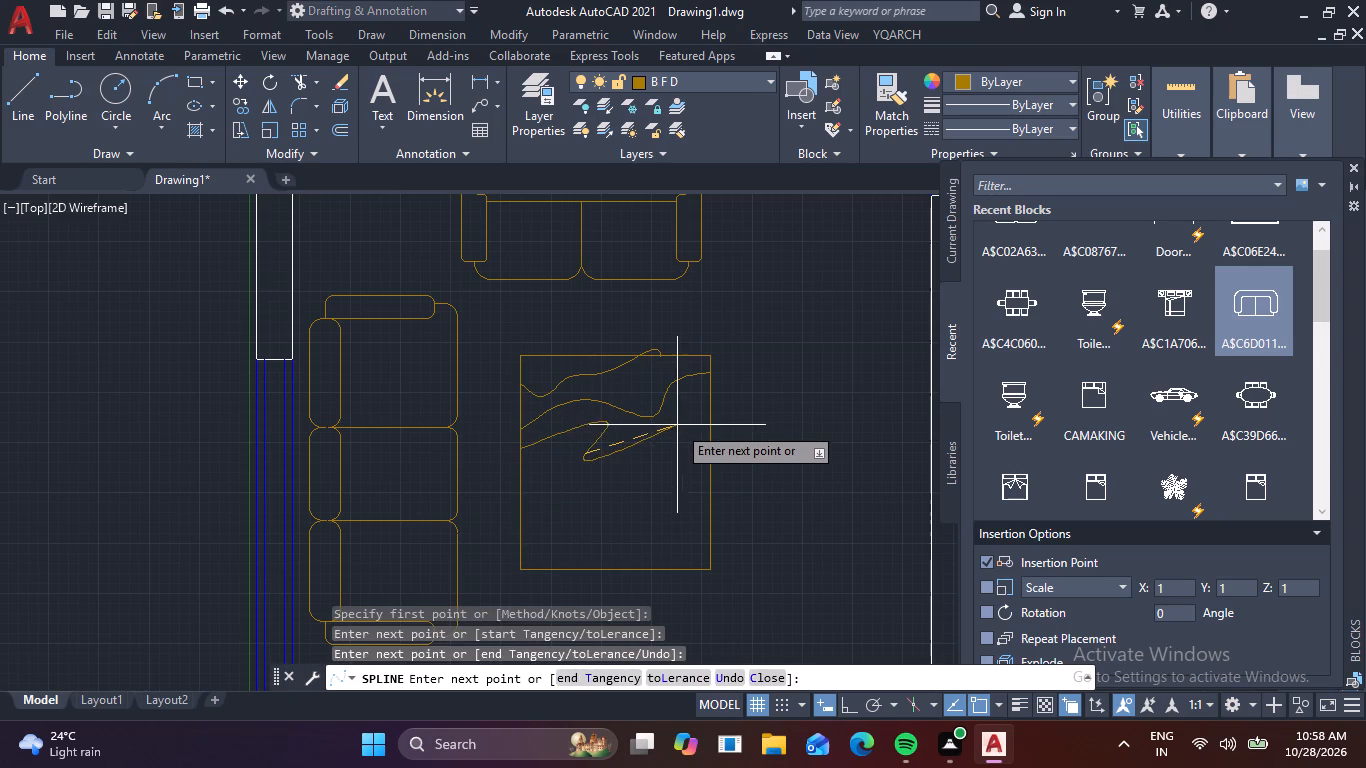
left_click(685, 420)
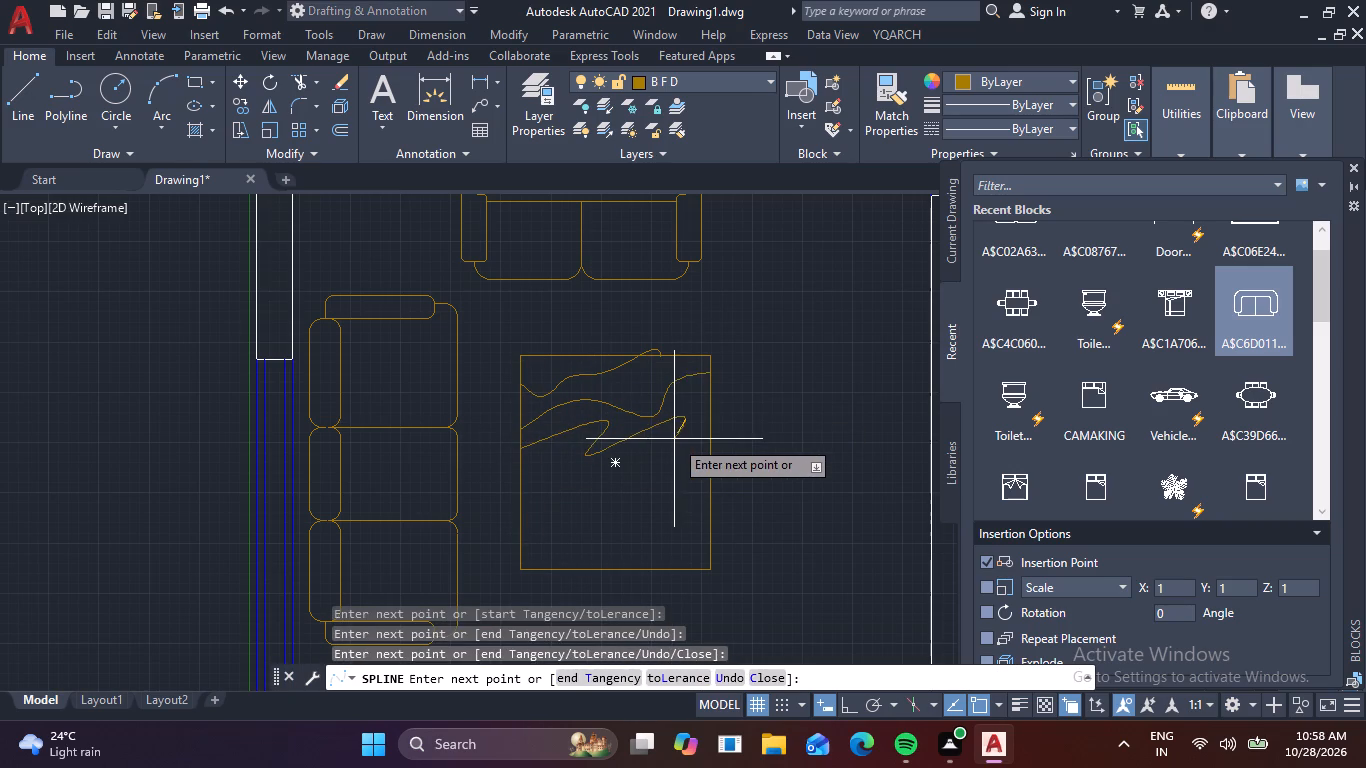
left_click(675, 439)
left_click(707, 421)
key("space")
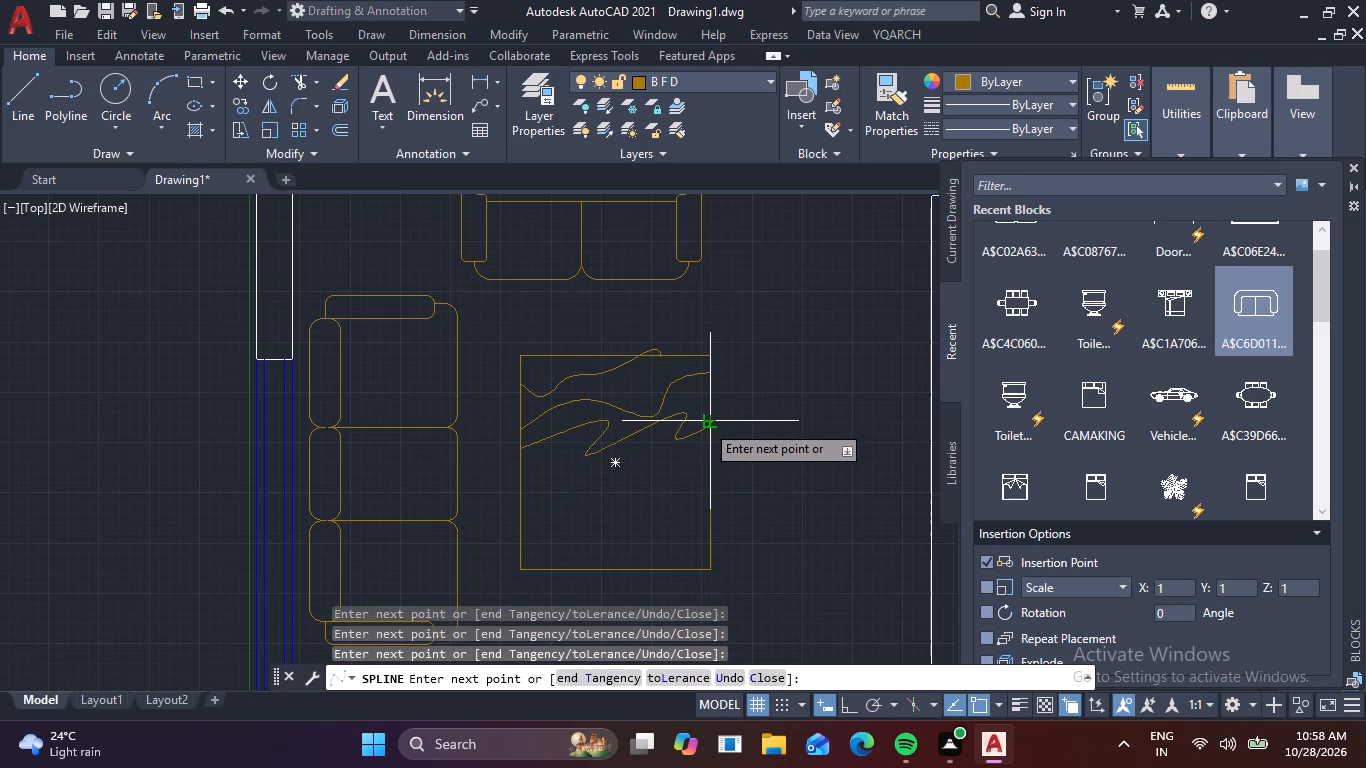
Draw another six-point zigzag spline across the table's middle, from the left edge to the right edge with two deep folds.
key("space")
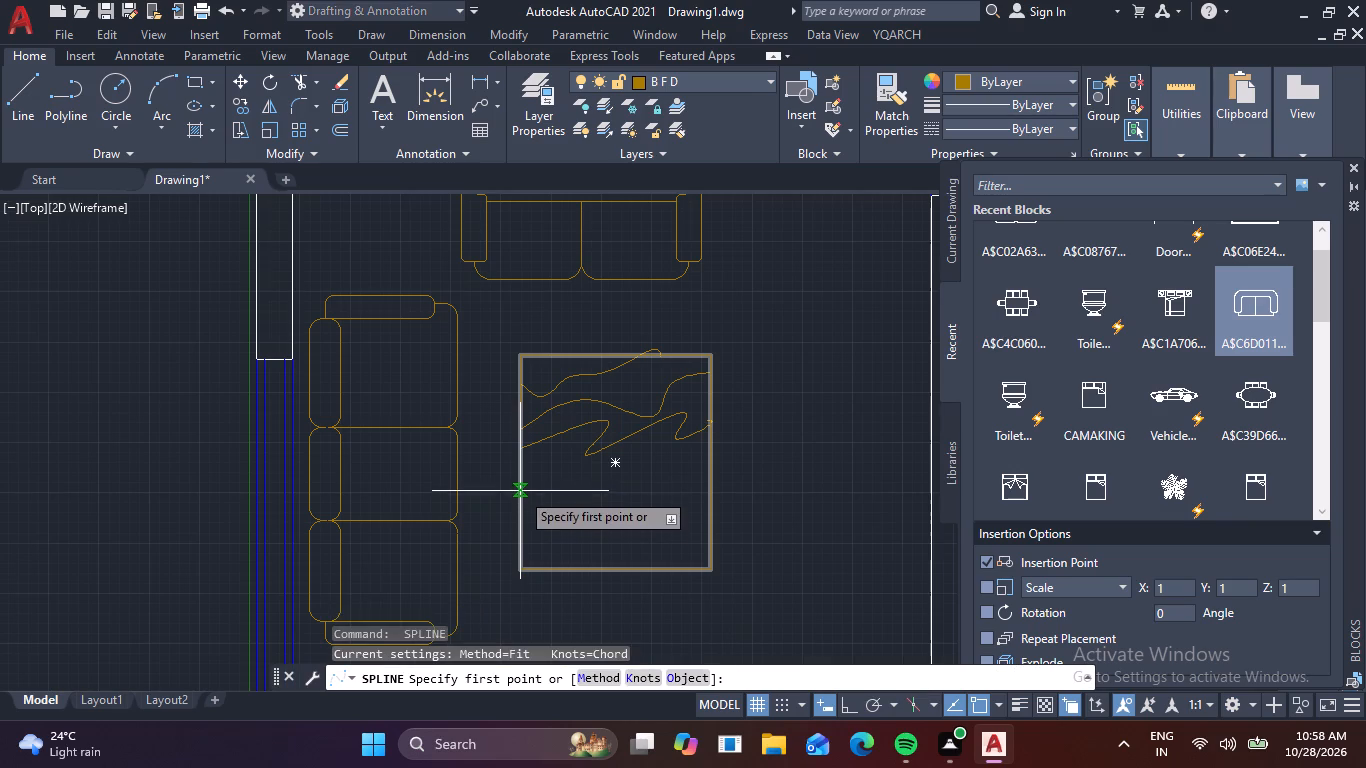
left_click(522, 487)
left_click(594, 470)
left_click(552, 502)
left_click(656, 459)
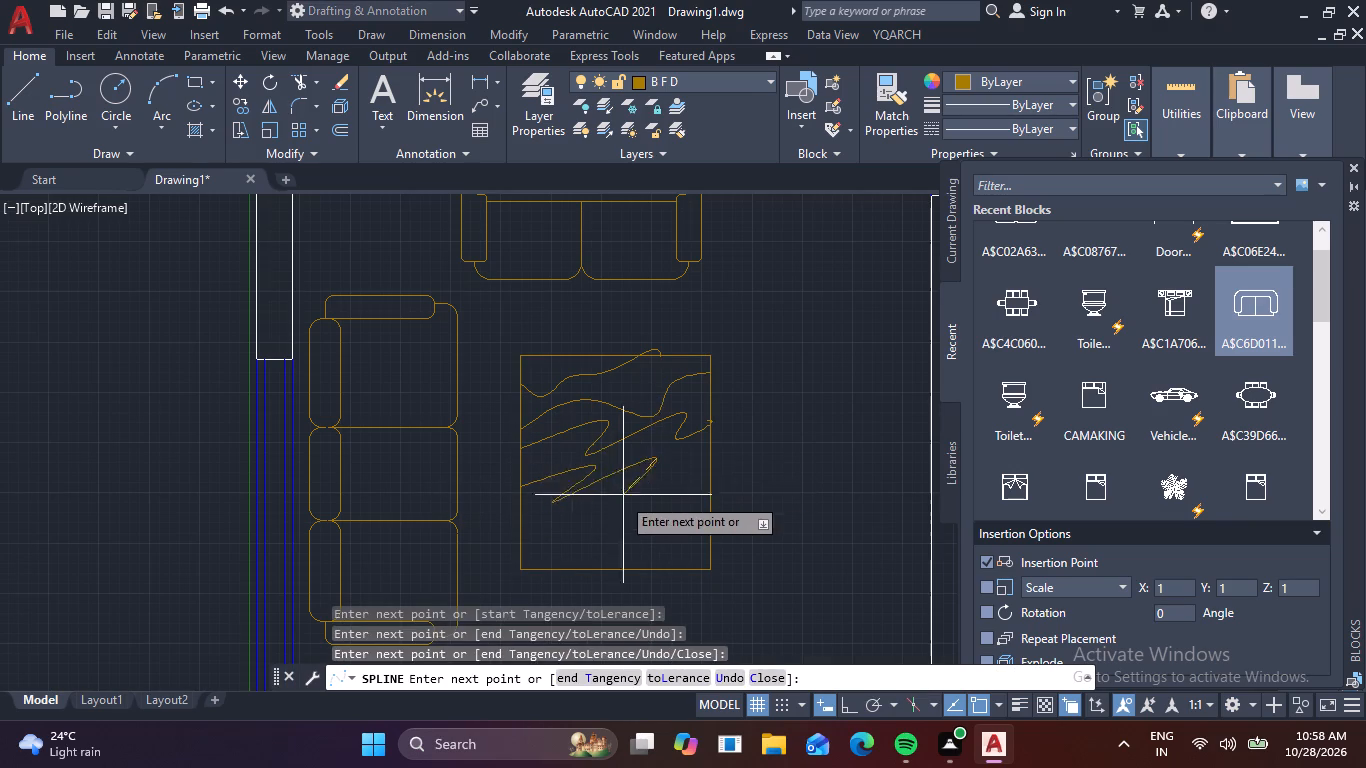
left_click(614, 503)
left_click(713, 454)
key("space")
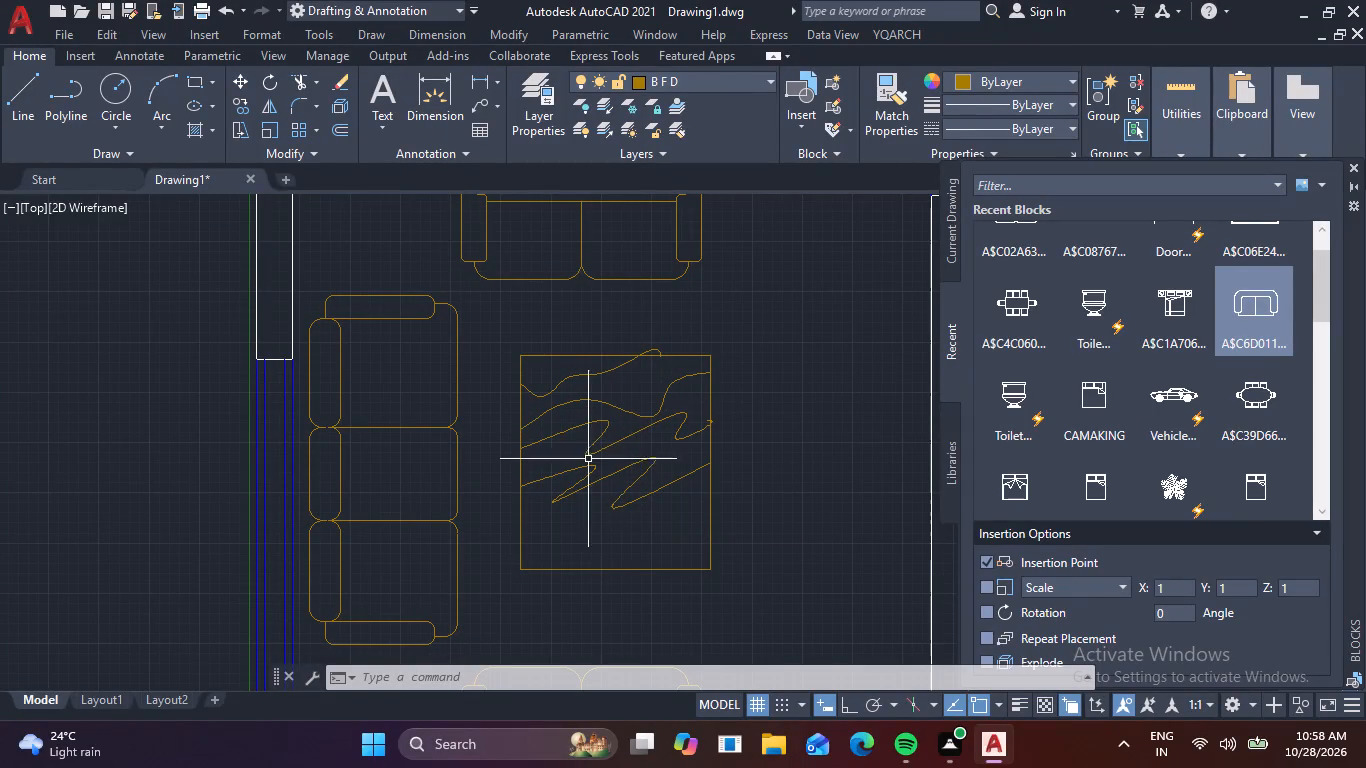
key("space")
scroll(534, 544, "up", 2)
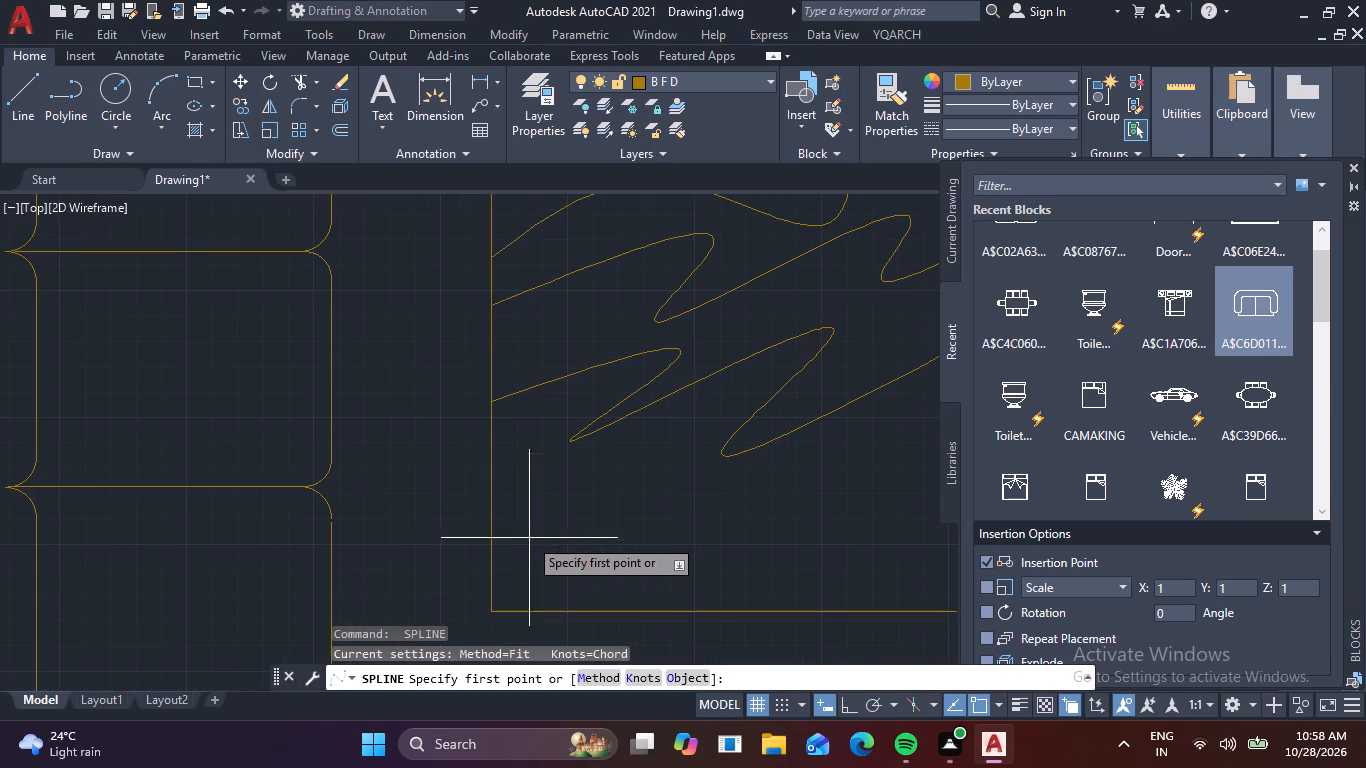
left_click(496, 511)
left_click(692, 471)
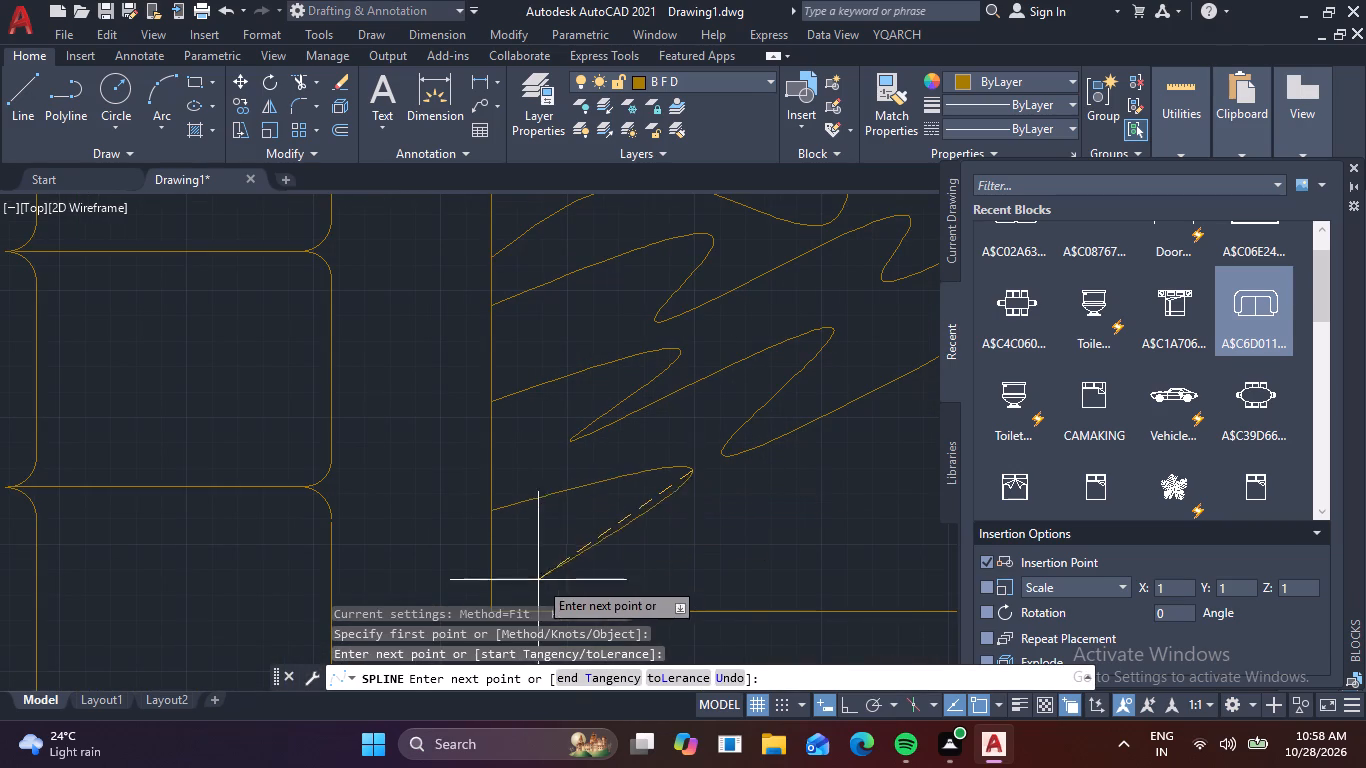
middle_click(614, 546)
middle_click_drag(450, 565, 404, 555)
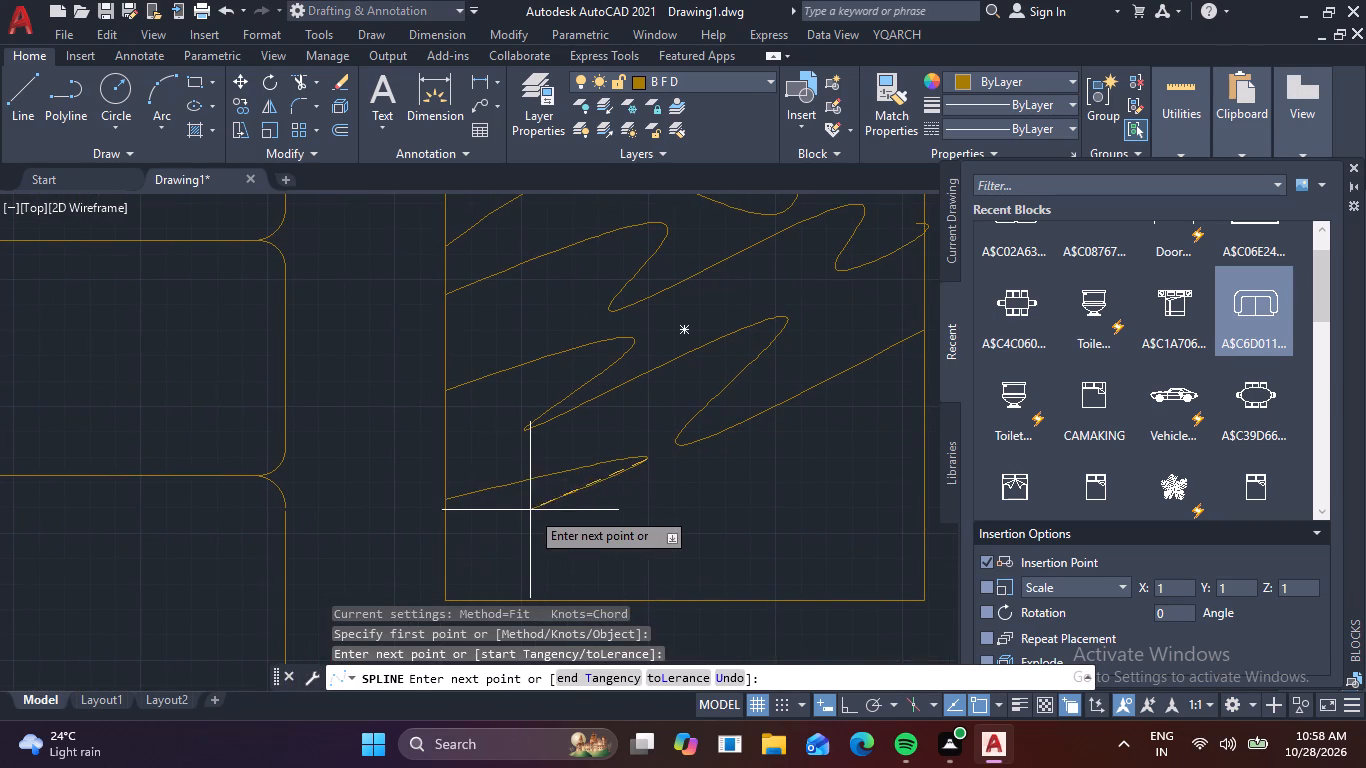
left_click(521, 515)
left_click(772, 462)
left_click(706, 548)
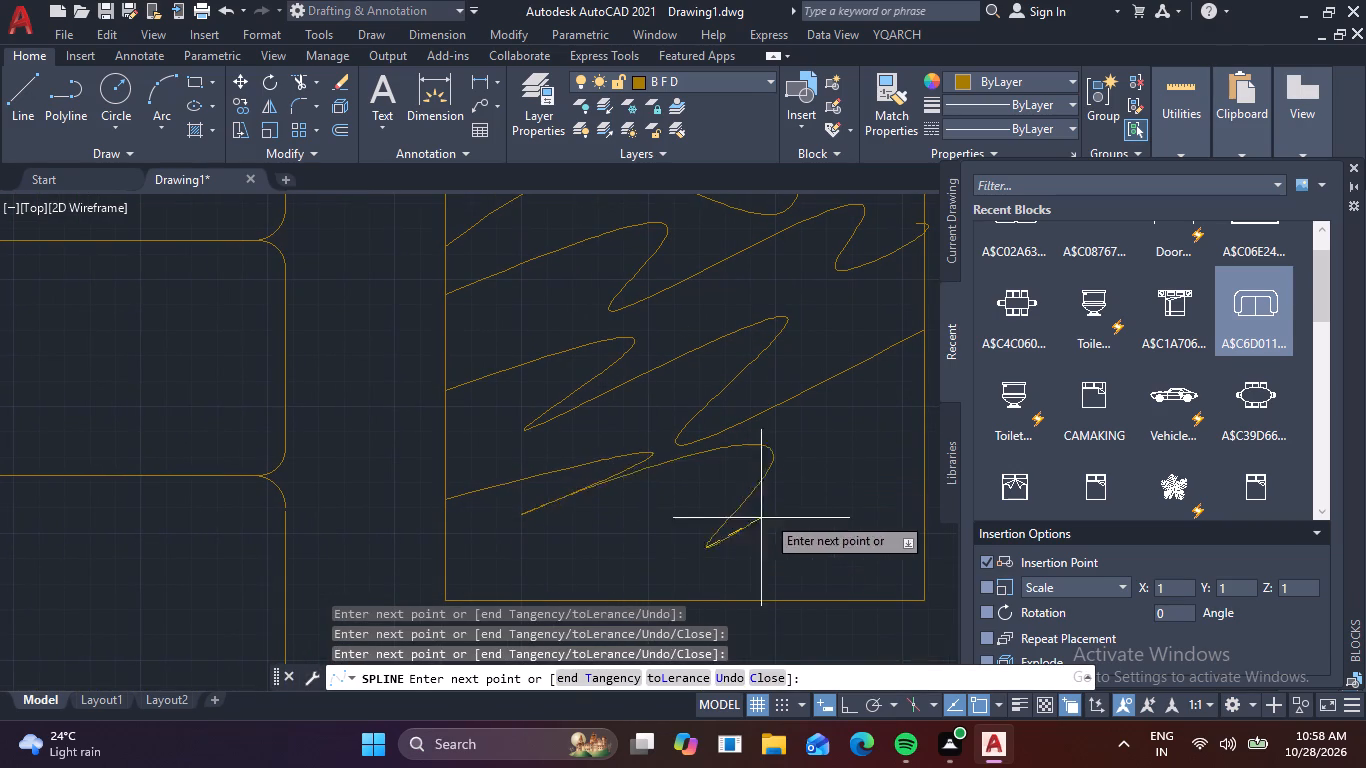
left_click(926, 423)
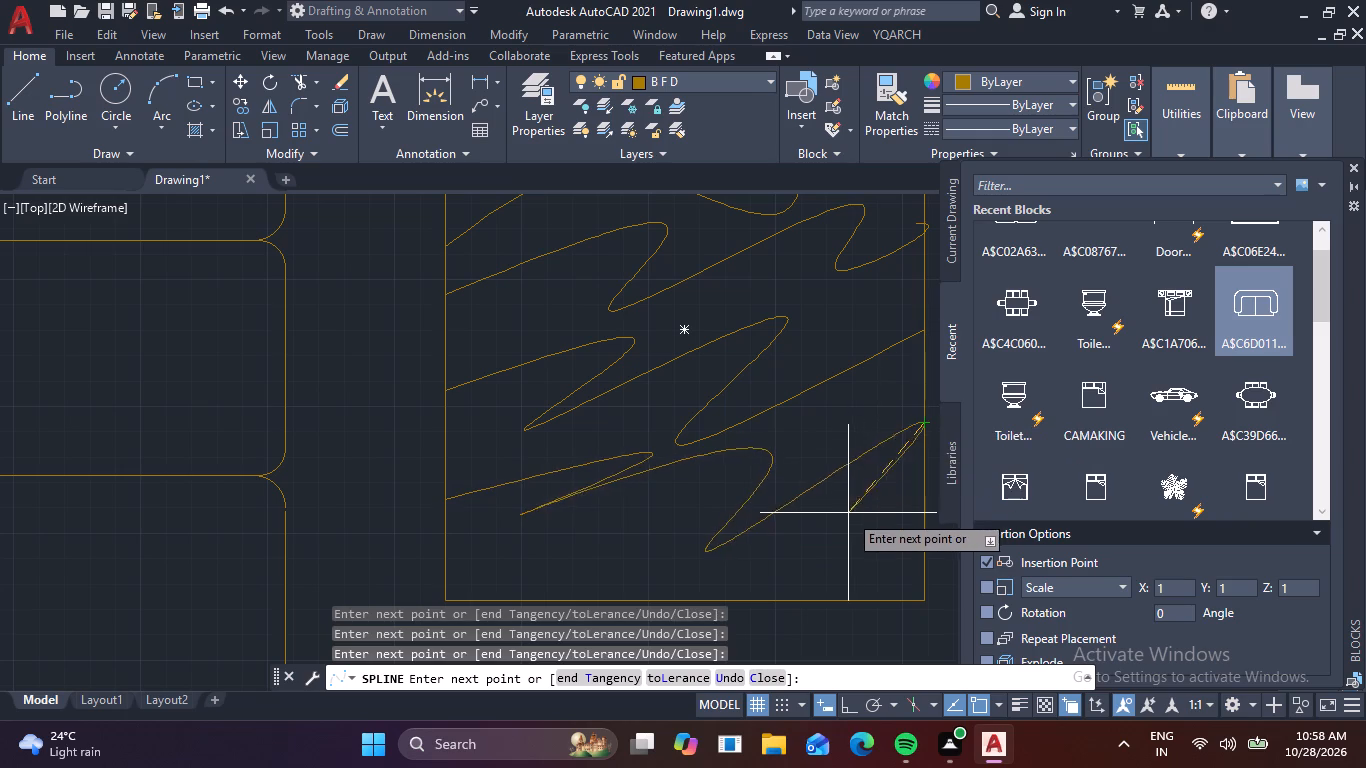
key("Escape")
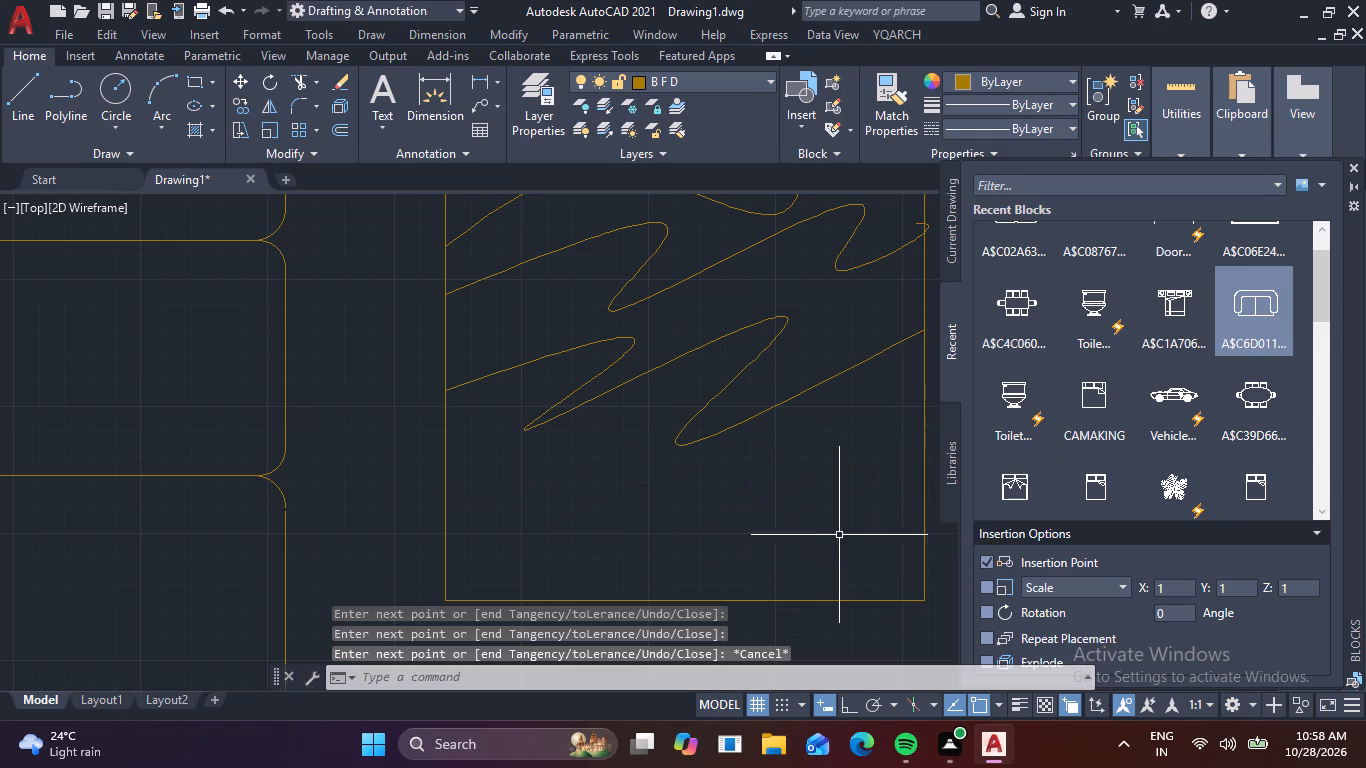
Draw a four-point spline with one fold across the table's lower part, below the last zigzag, from left edge to right edge.
key("space")
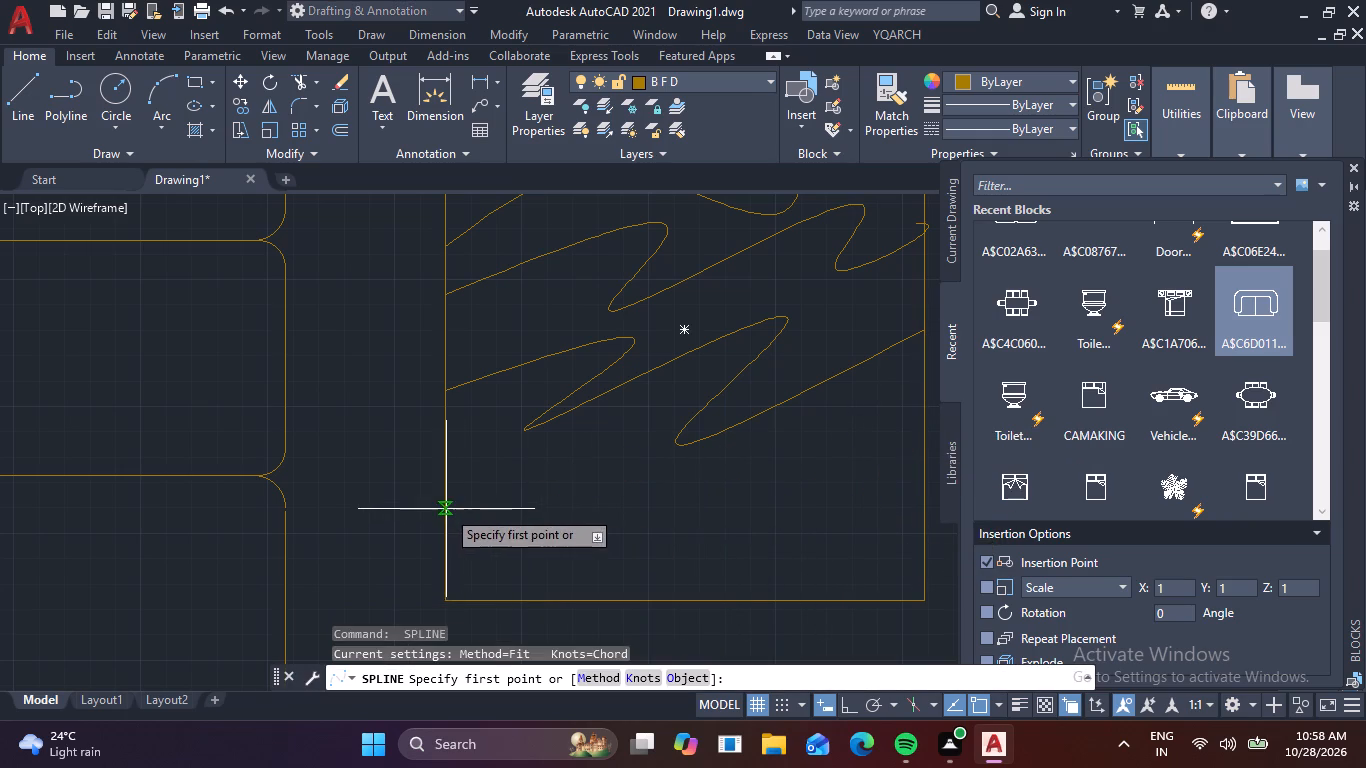
left_click(445, 508)
left_click(707, 435)
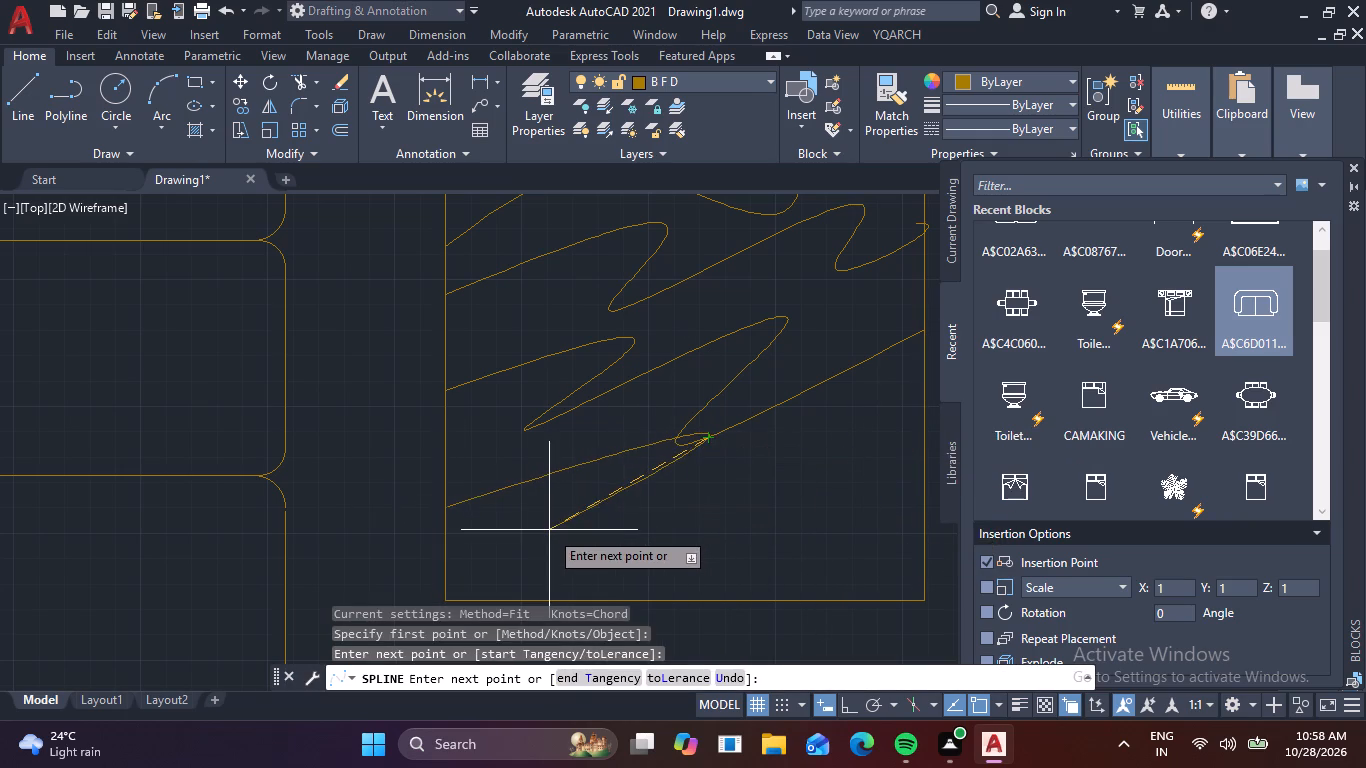
left_click(549, 530)
left_click(926, 437)
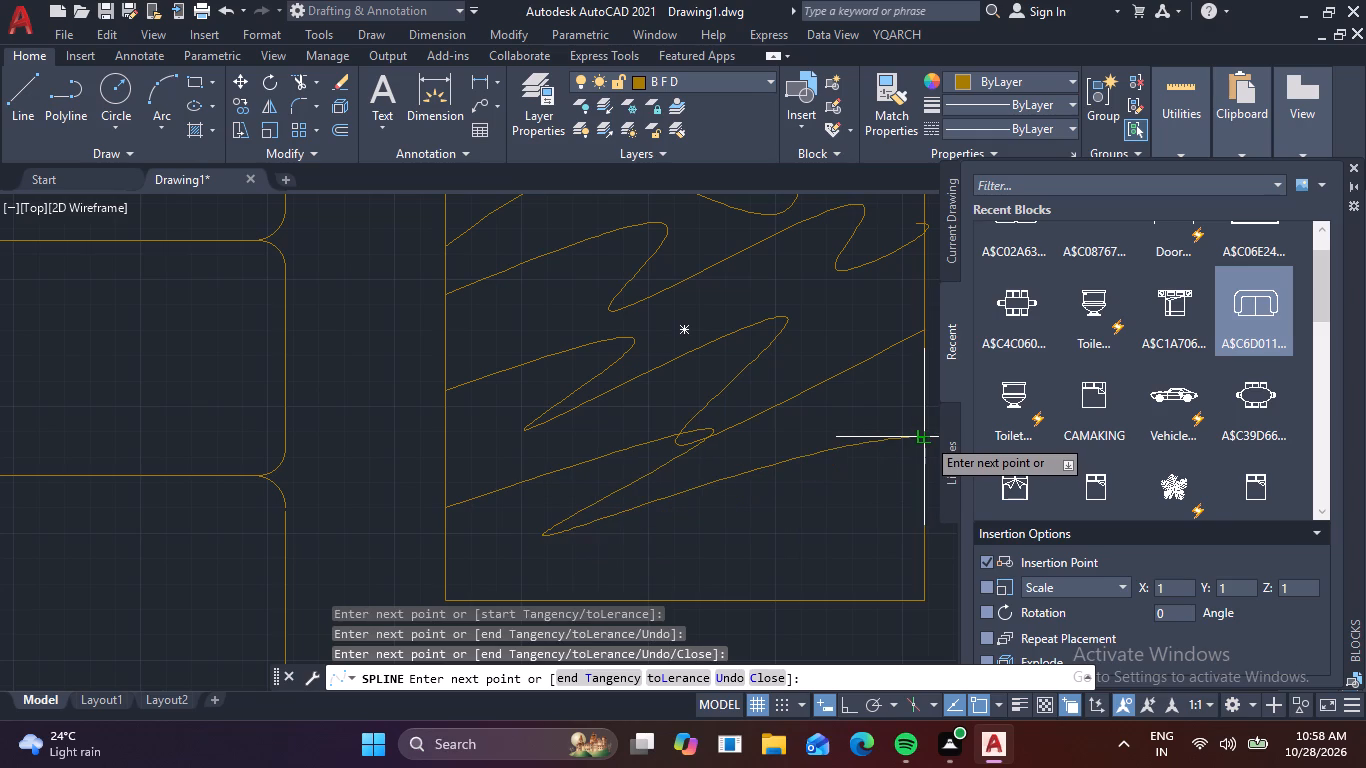
key("space")
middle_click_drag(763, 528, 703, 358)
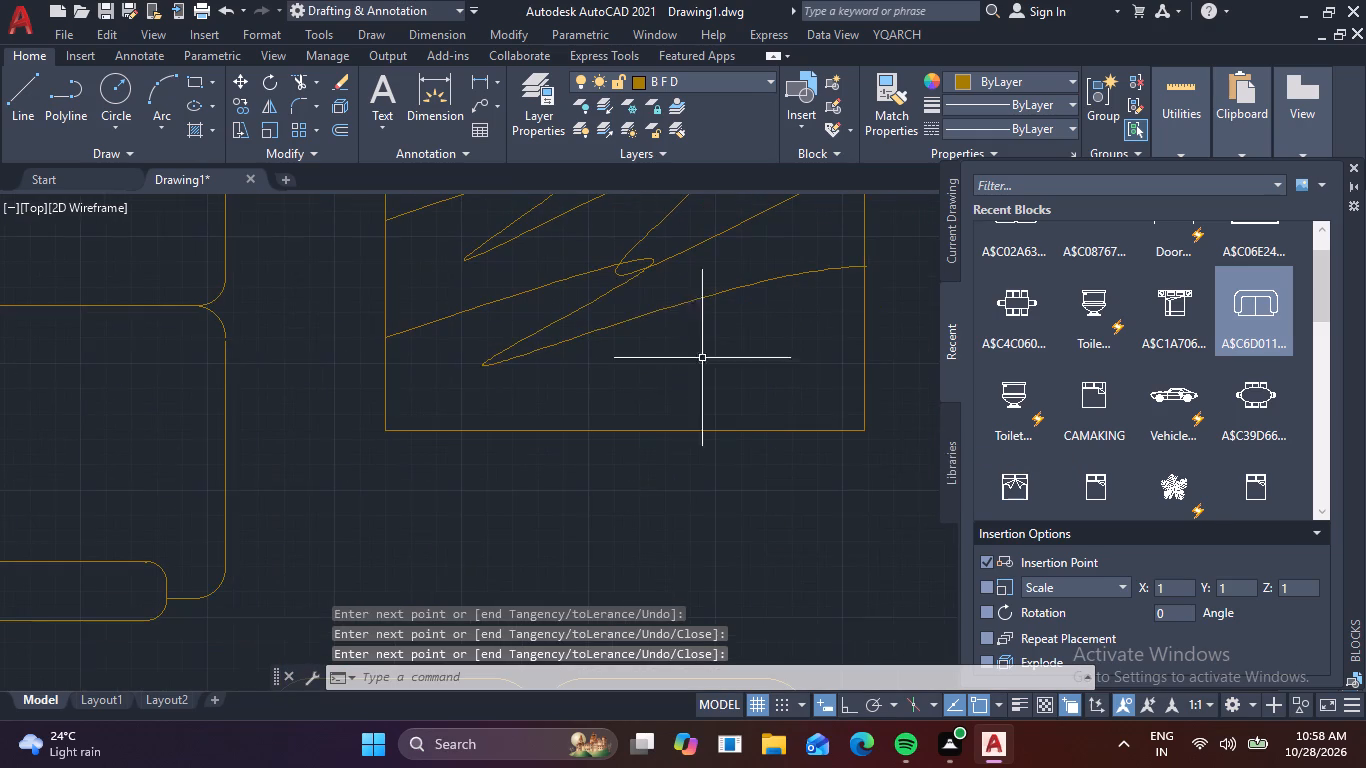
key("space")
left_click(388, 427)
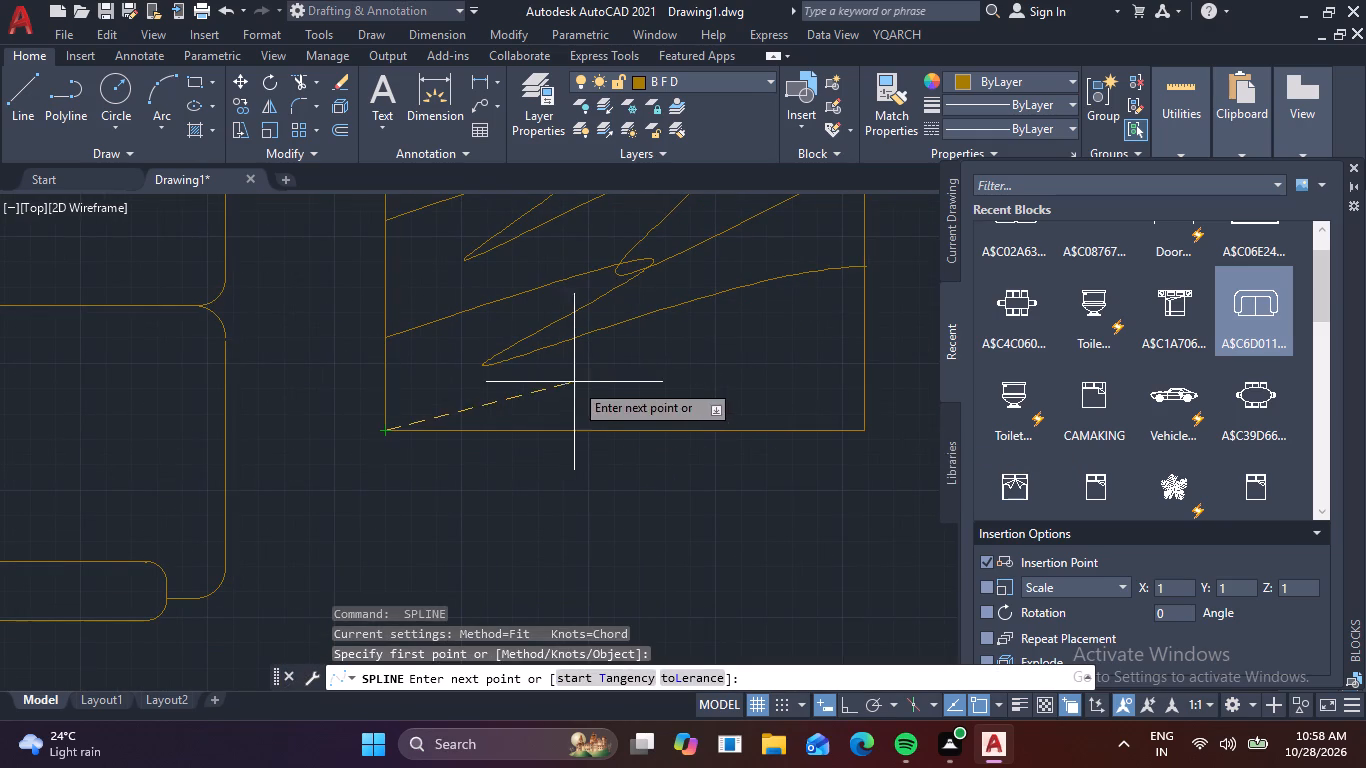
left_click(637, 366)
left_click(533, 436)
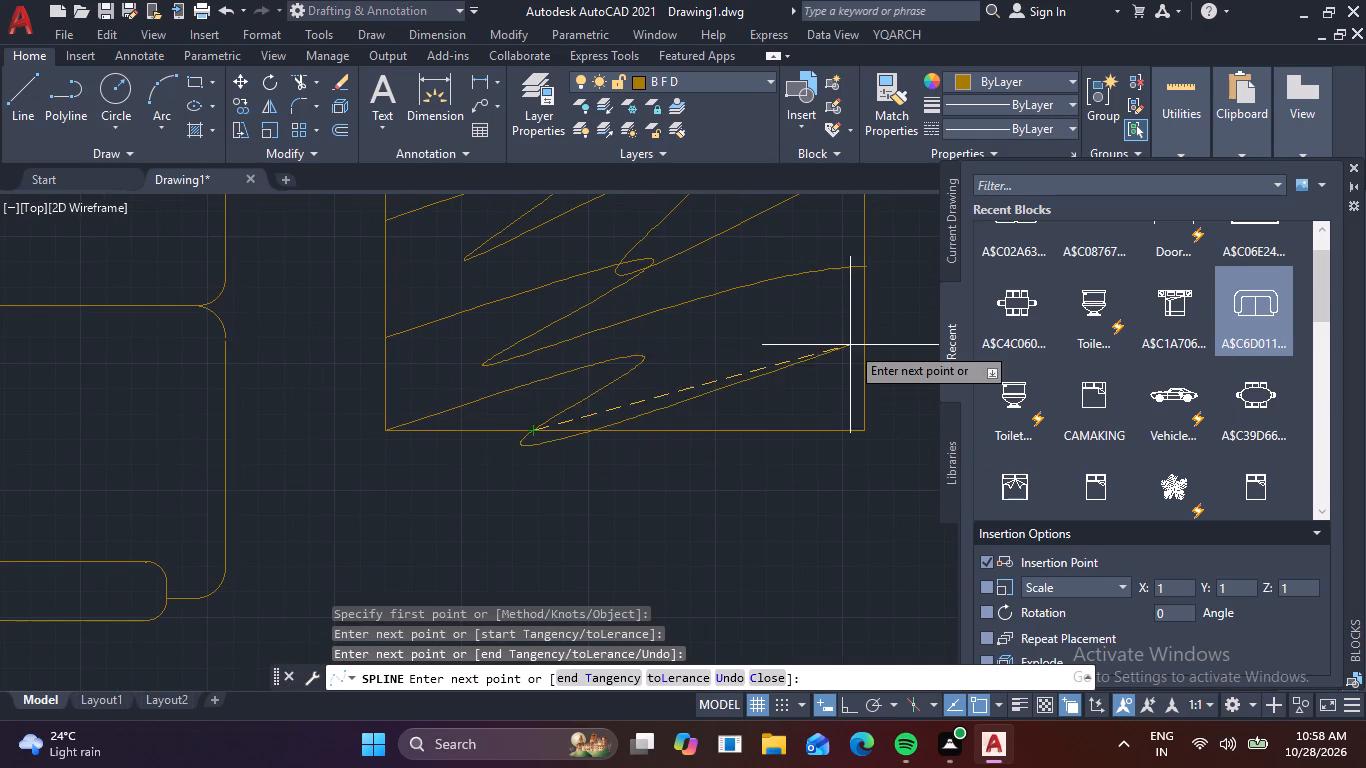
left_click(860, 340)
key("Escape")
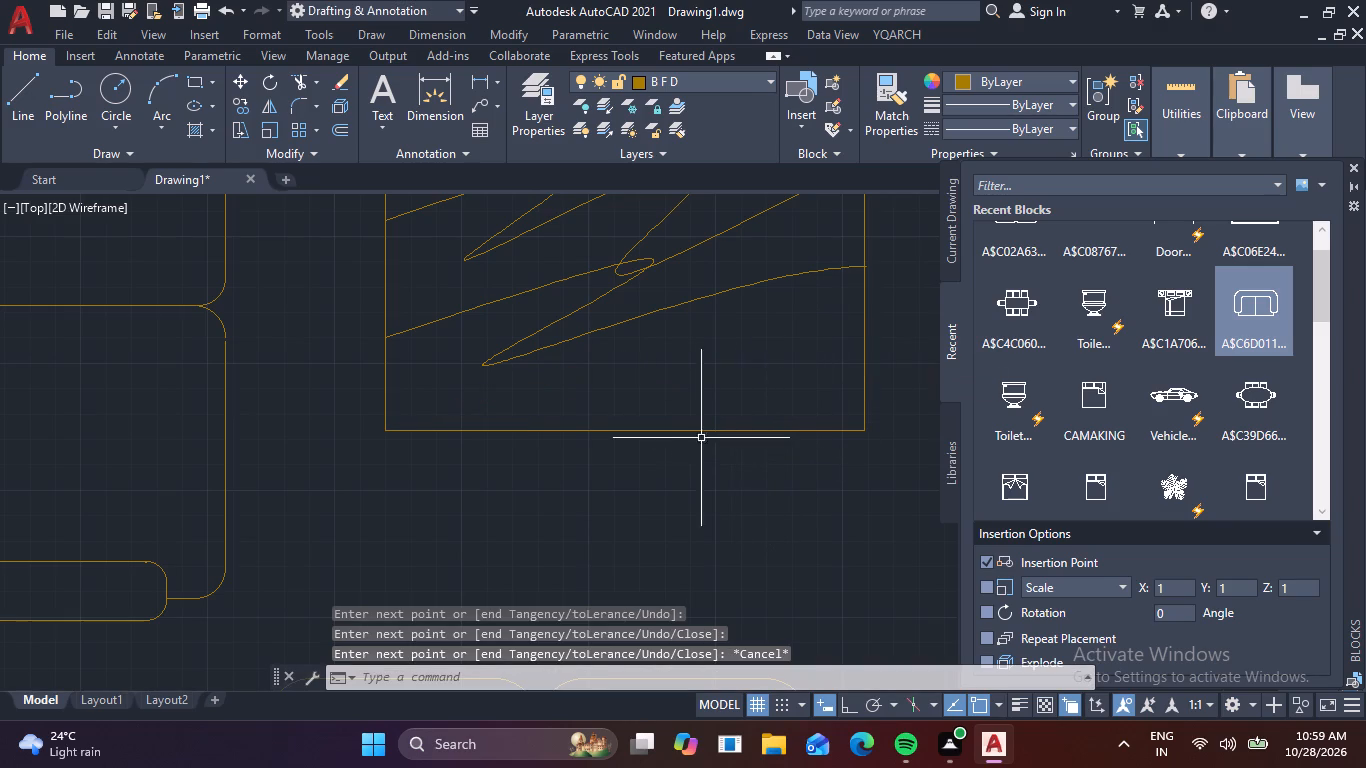
Draw a last four-point folded spline near the table's bottom, from just above the lower left corner to the right edge.
key("space")
left_click(385, 395)
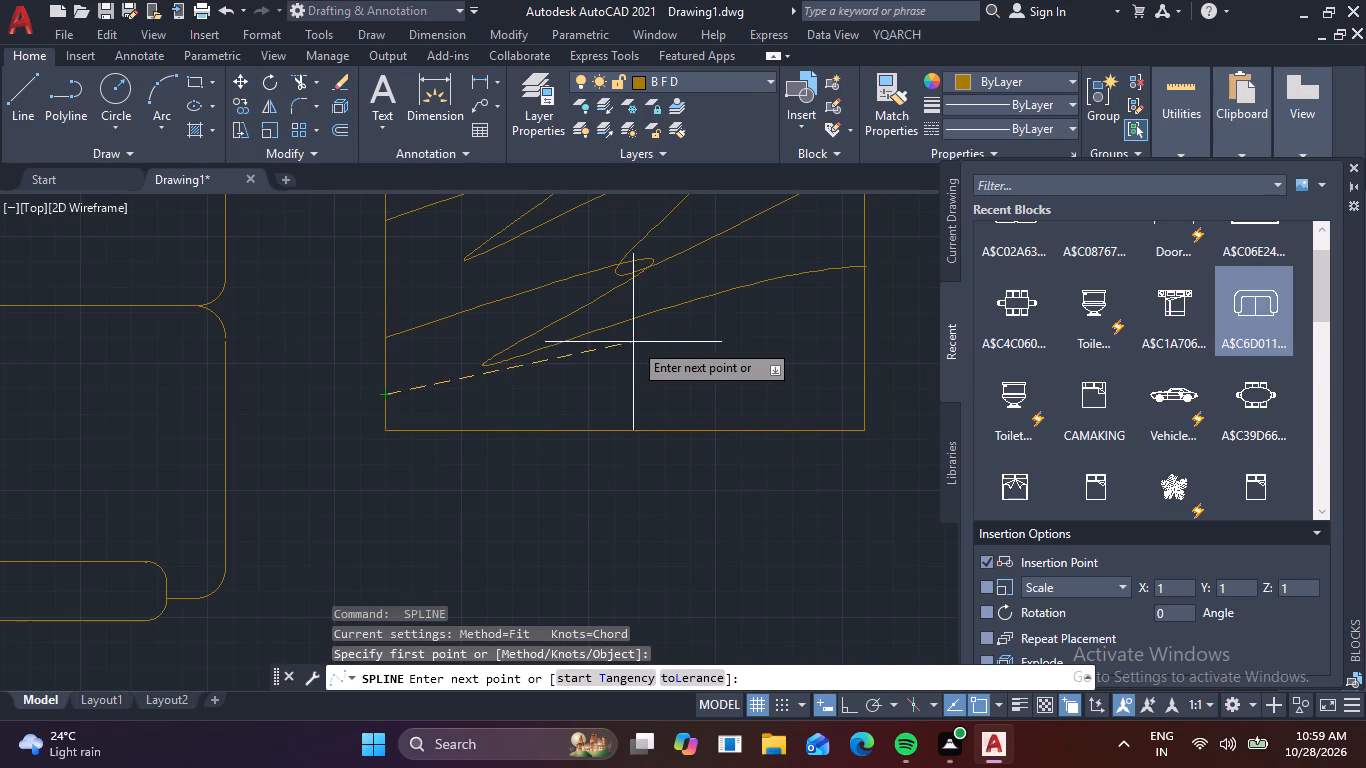
left_click(646, 340)
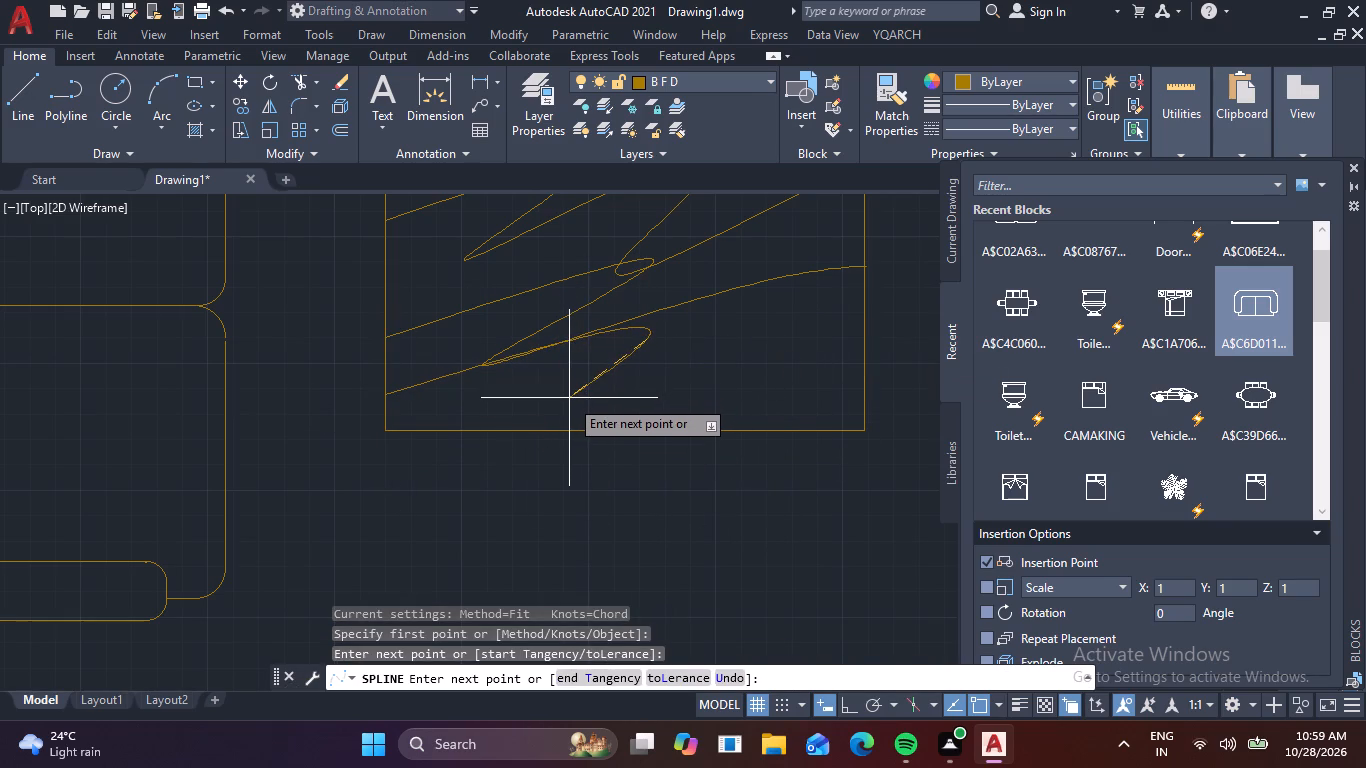
left_click(569, 398)
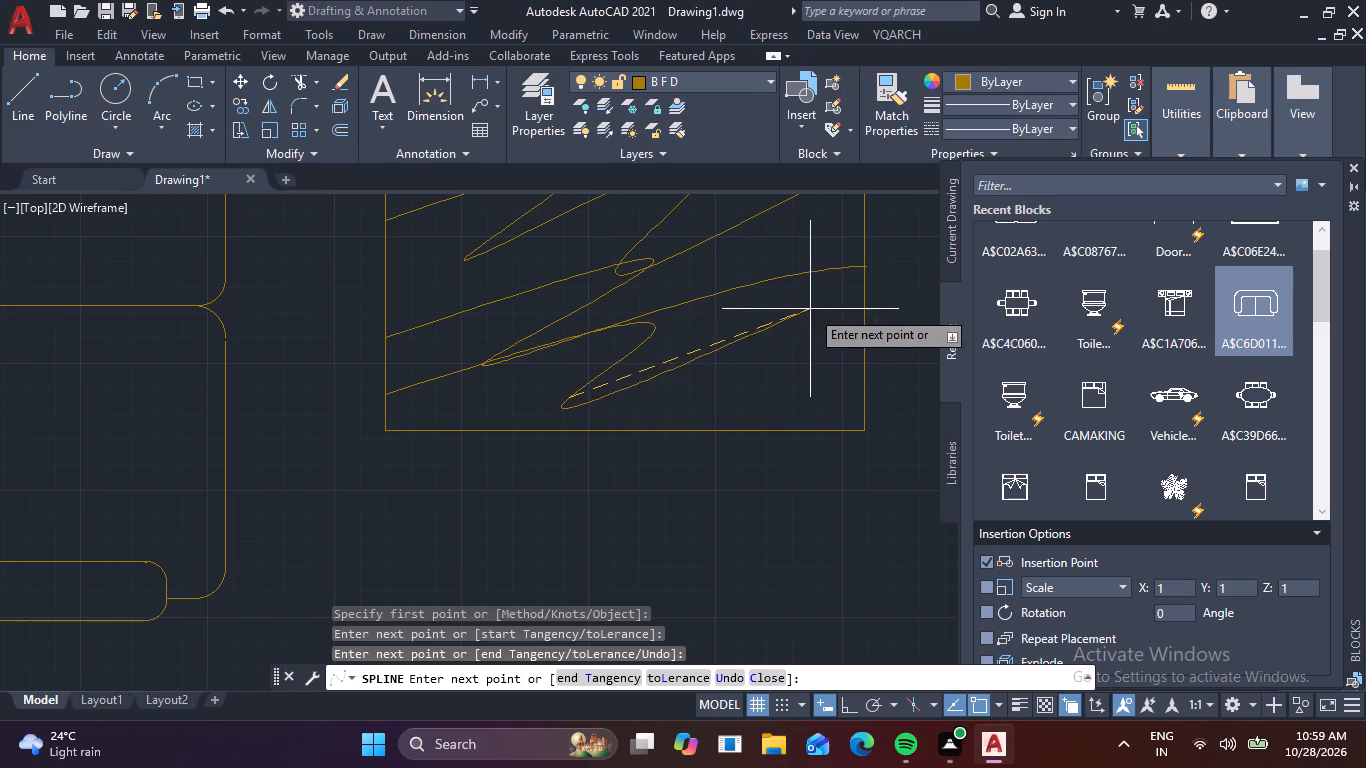
left_click(858, 304)
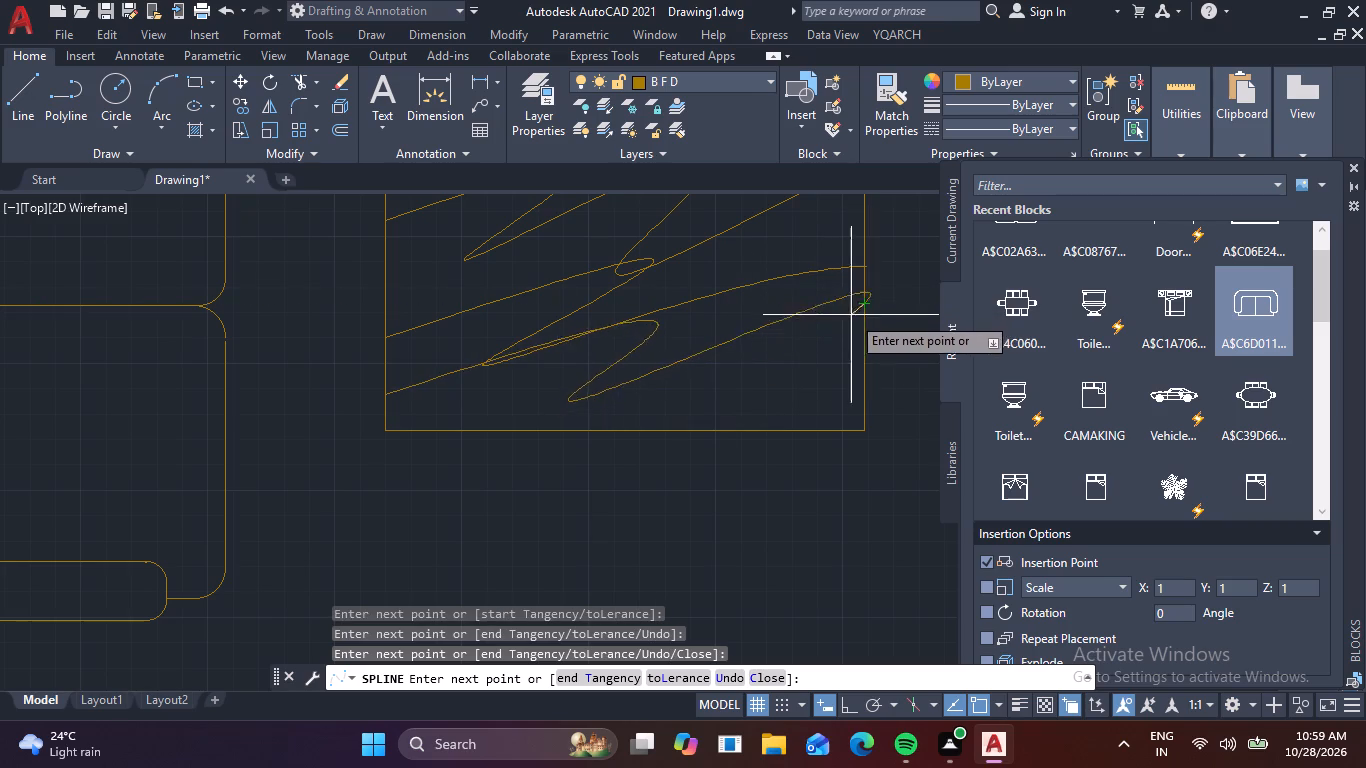
key("space")
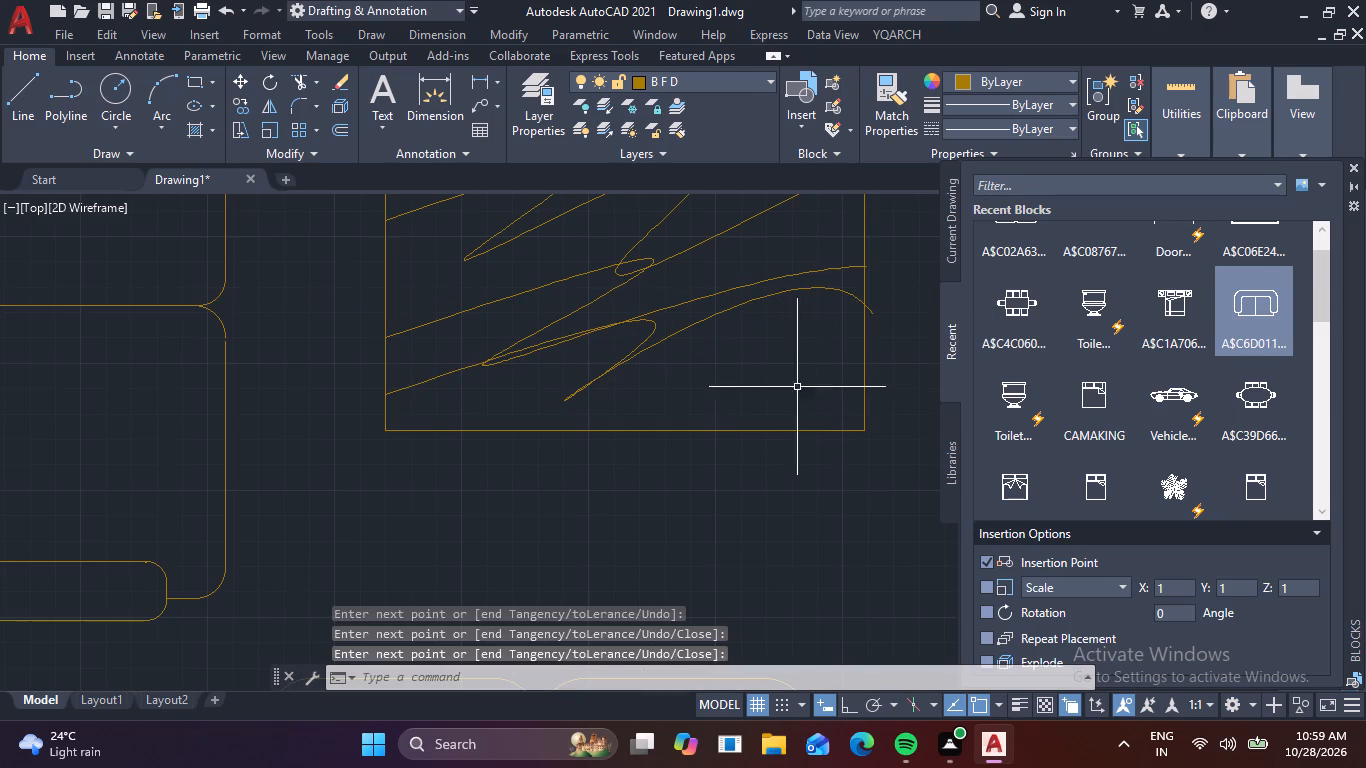
Trim the grain spline ends that overhang the centre table's right edge.
middle_click_drag(777, 392, 658, 460)
key("t")
key("r")
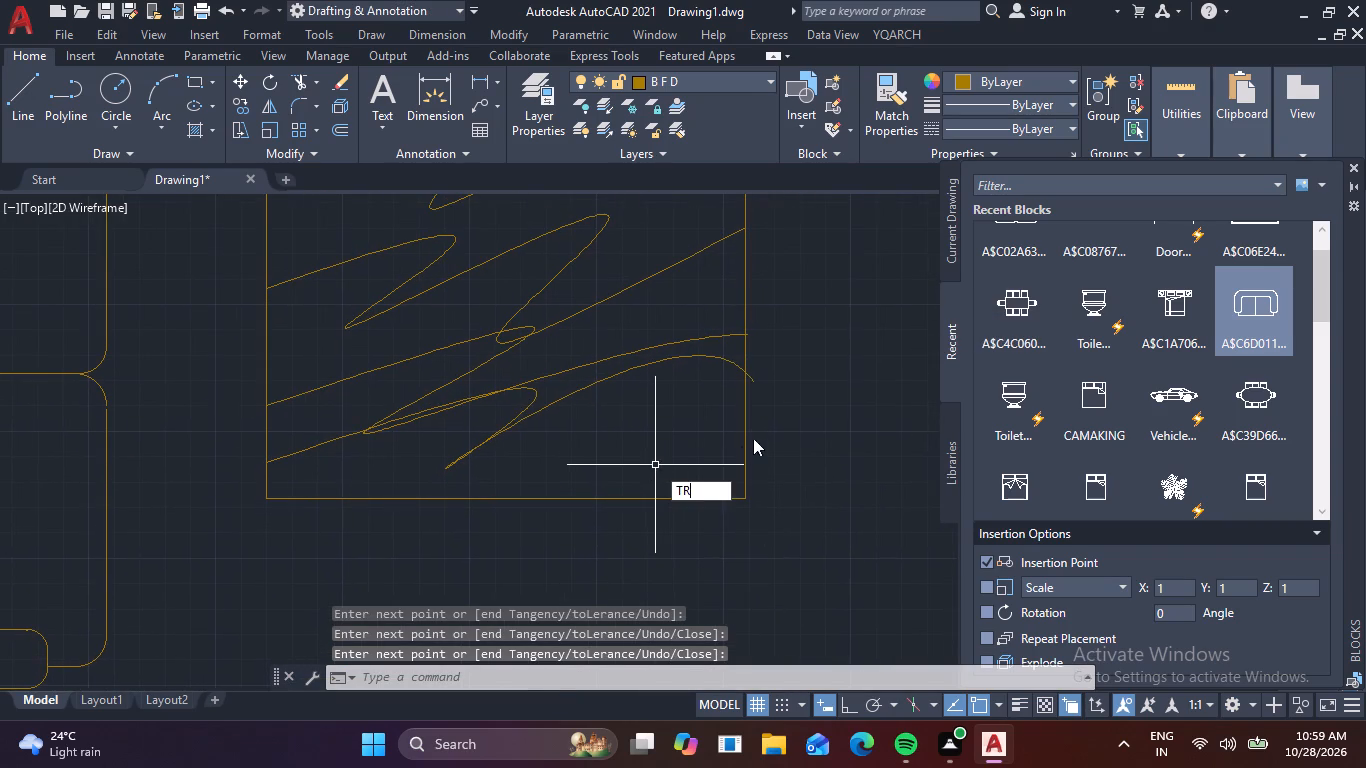
key("space")
scroll(767, 371, "up", 2)
left_click(724, 395)
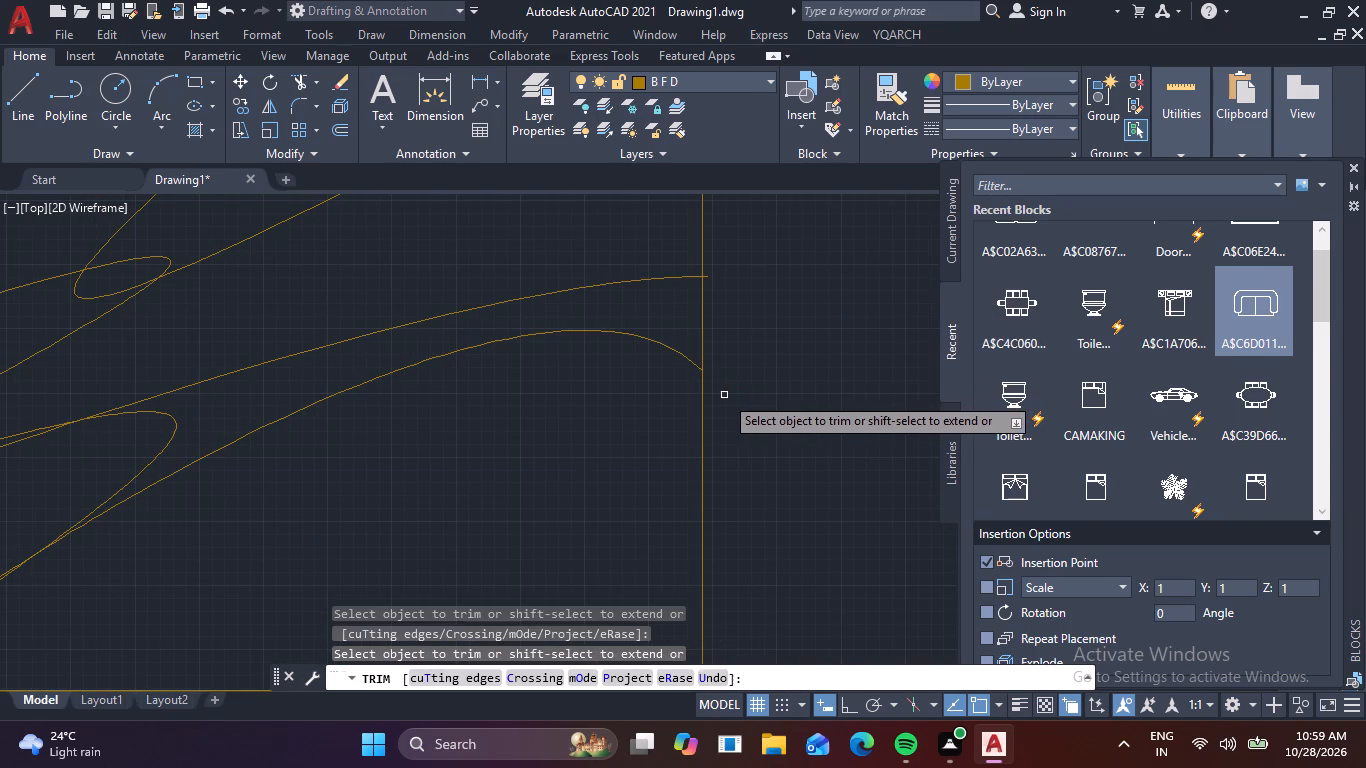
middle_click_drag(756, 326, 748, 416)
scroll(703, 371, "up", 4)
left_click(630, 331)
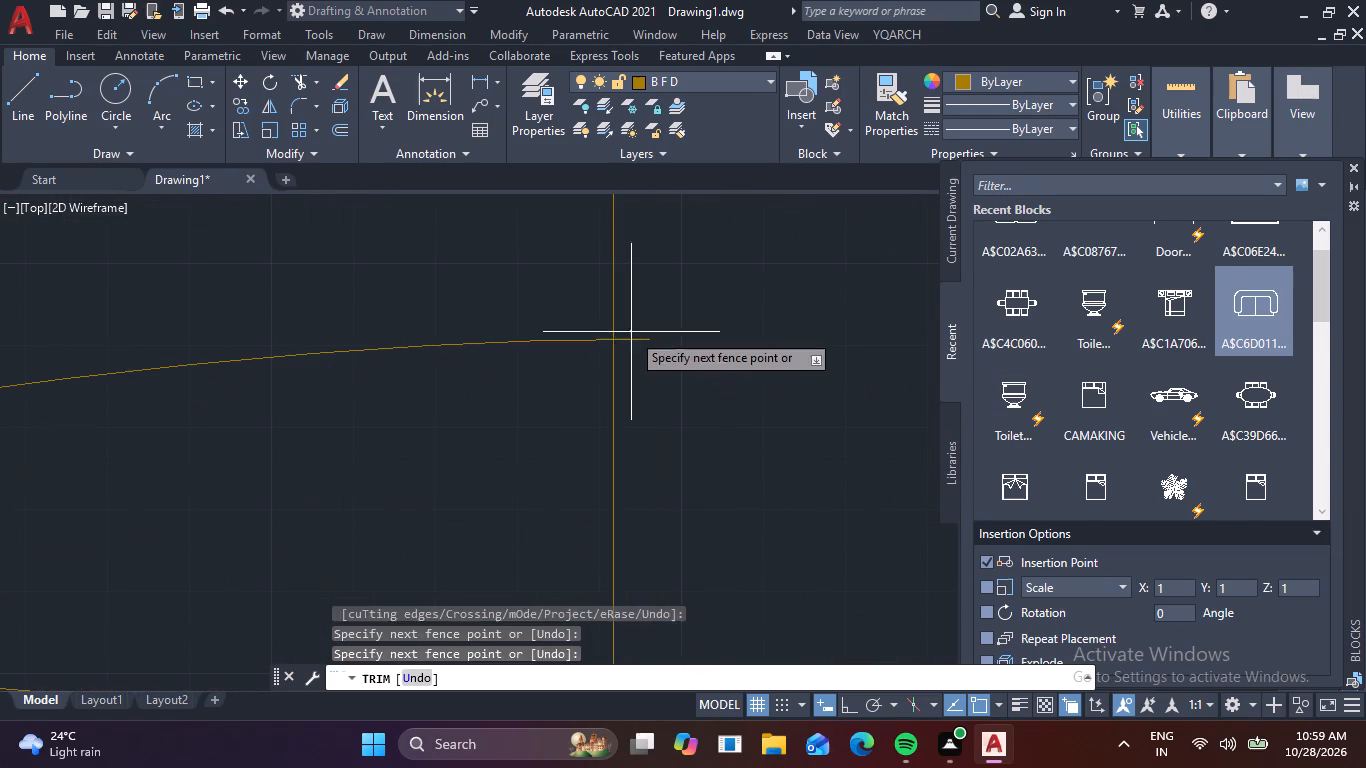
left_click(640, 358)
scroll(641, 361, "down", 6)
middle_click_drag(728, 318, 727, 563)
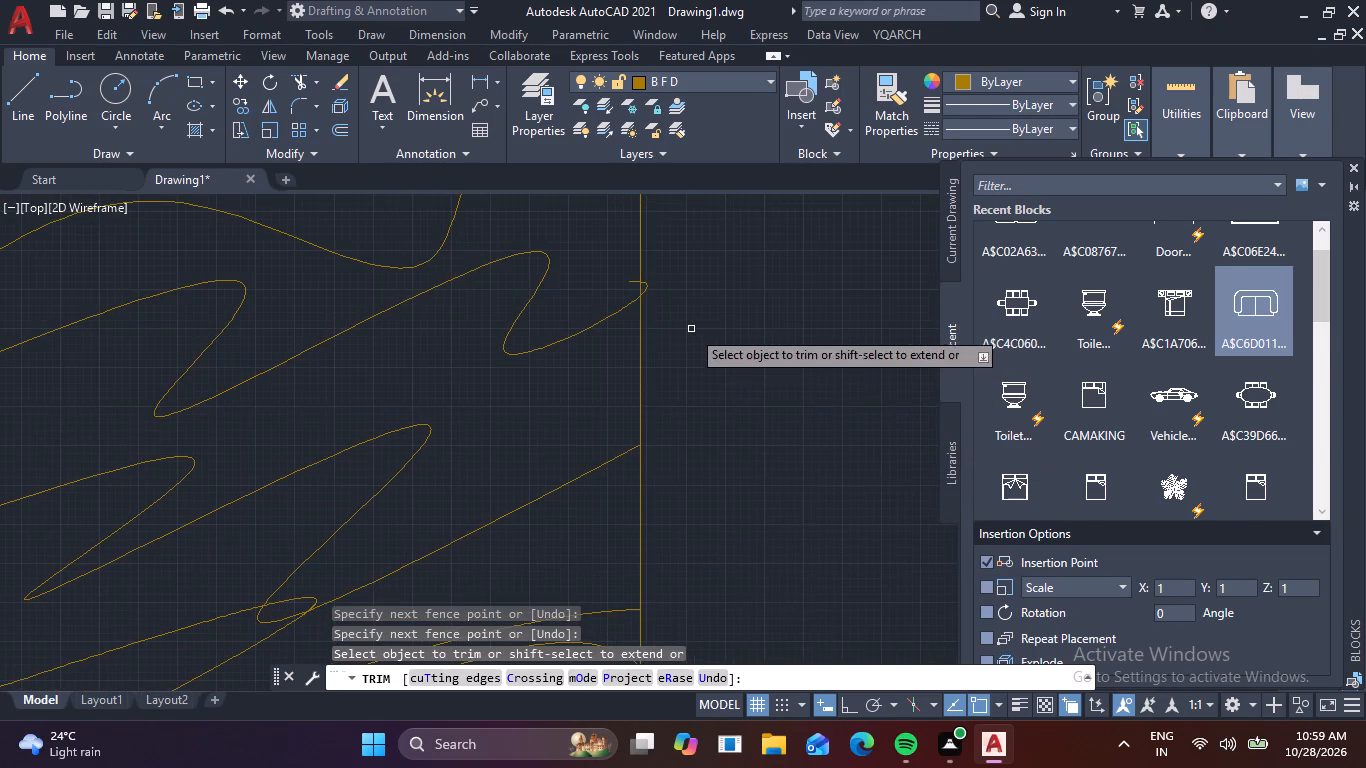
scroll(657, 293, "up", 4)
left_click(551, 232)
left_click(548, 302)
Trim the part of the uppermost grain spline that bulges above the centre table's top edge.
scroll(658, 304, "down", 3)
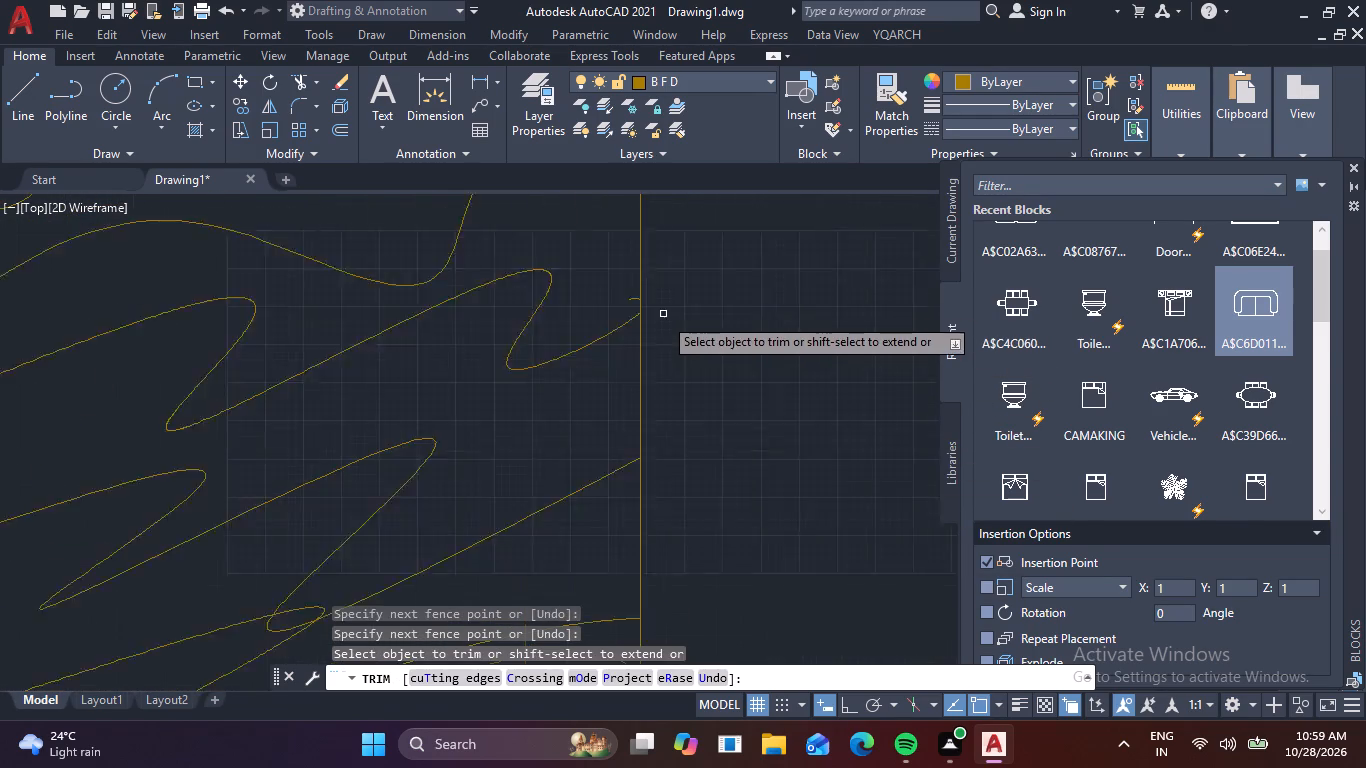
scroll(663, 316, "down", 2)
middle_click_drag(685, 306, 649, 558)
scroll(558, 383, "up", 4)
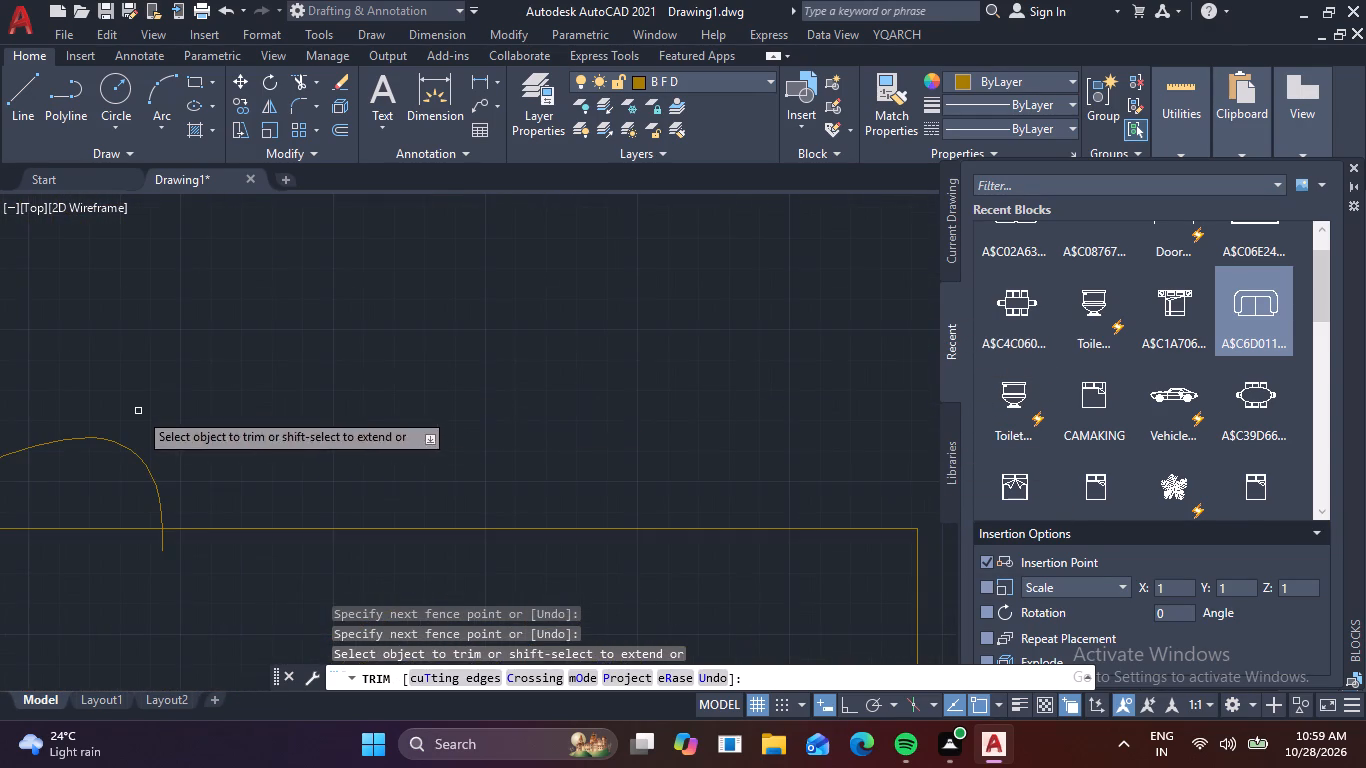
middle_click_drag(290, 420, 972, 467)
left_click_drag(562, 485, 592, 498)
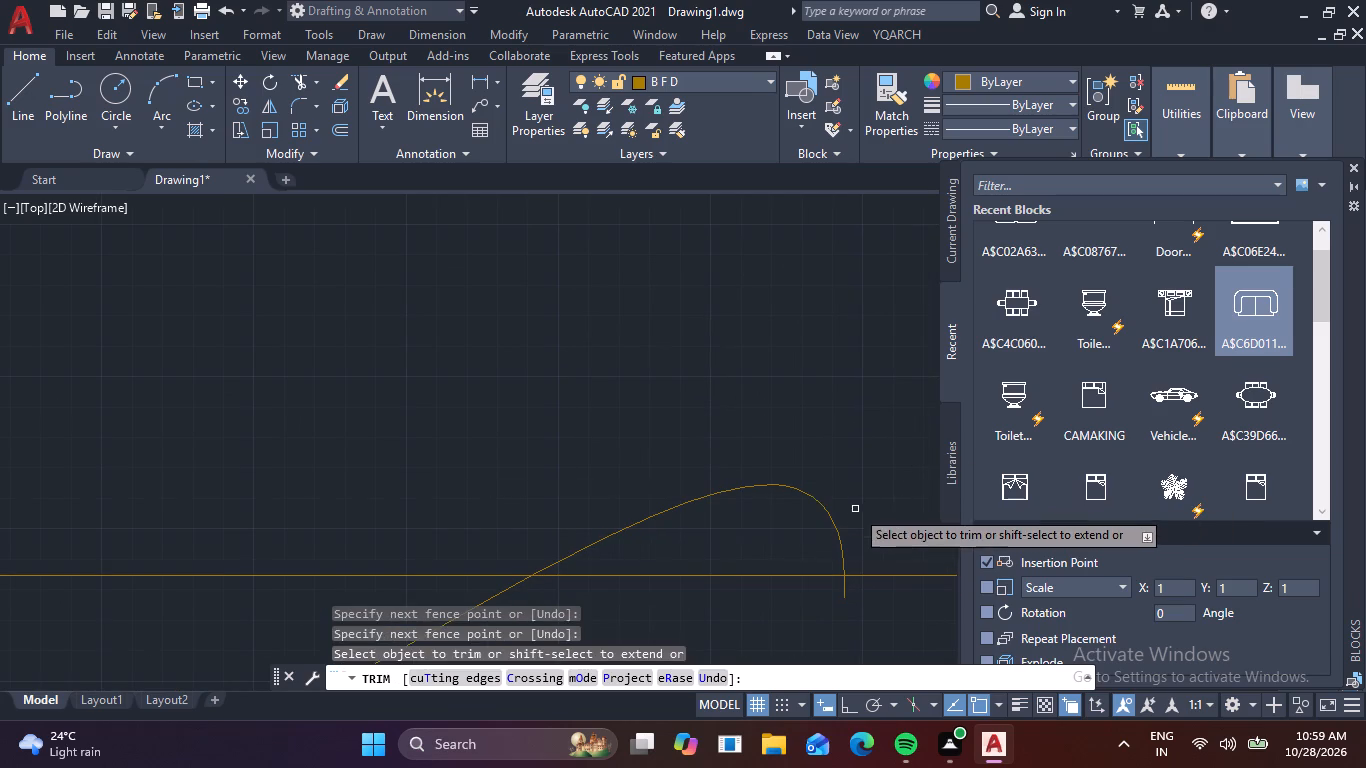
left_click_drag(850, 510, 795, 522)
scroll(660, 472, "down", 4)
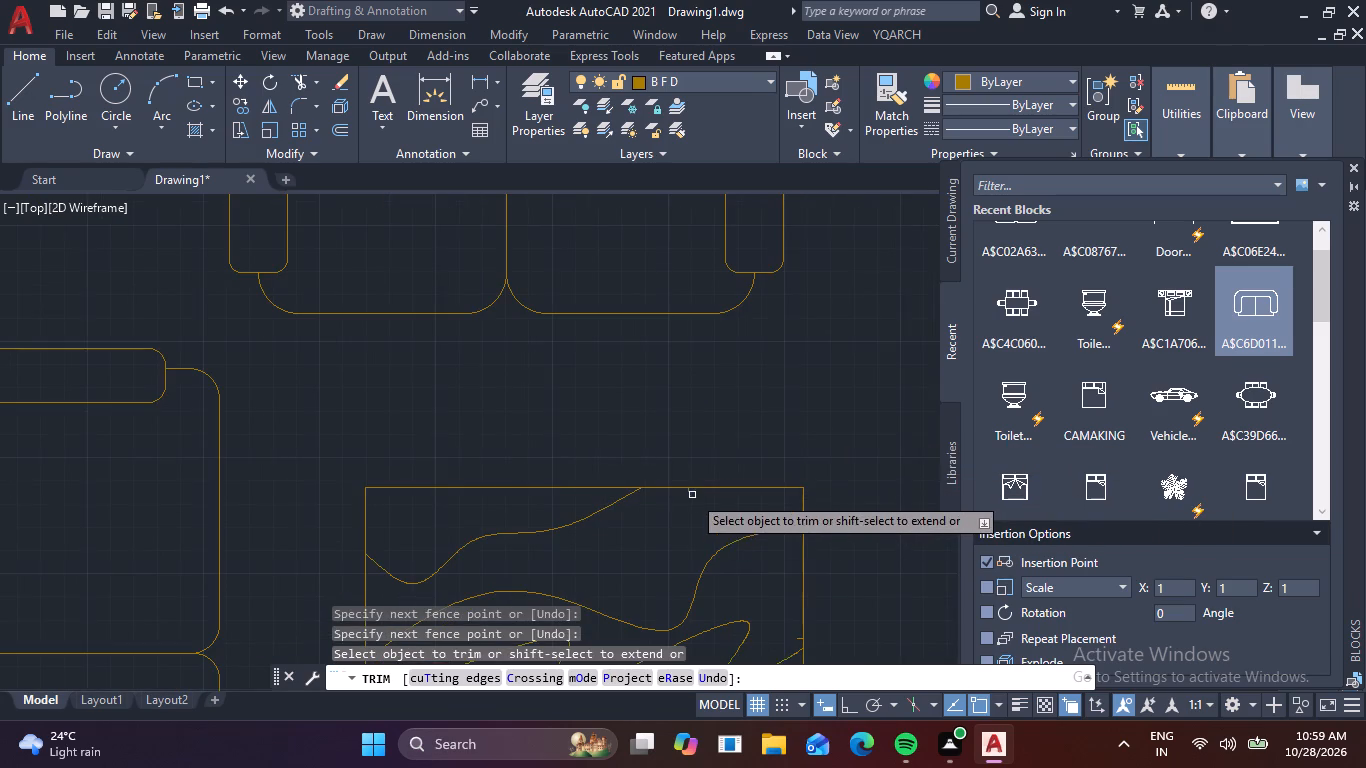
scroll(687, 492, "up", 4)
left_click(669, 493)
key("Escape")
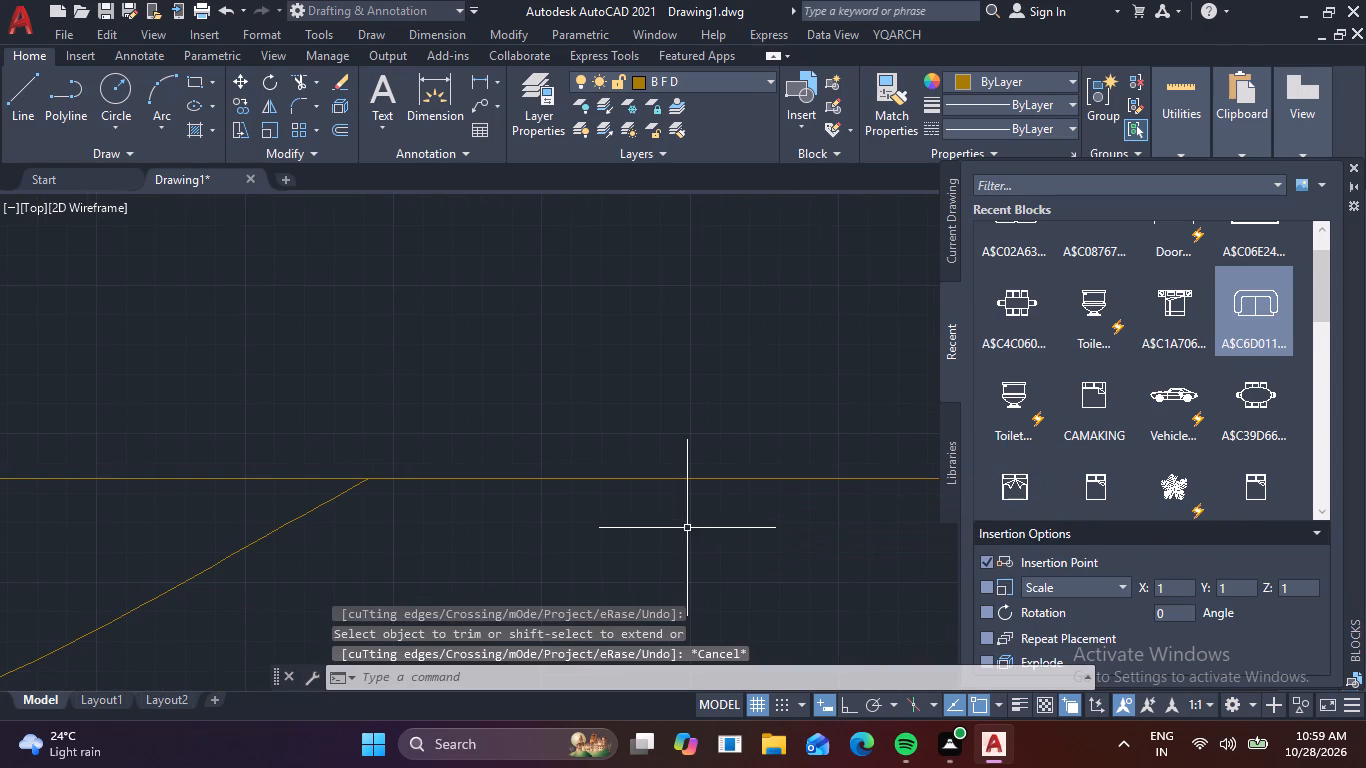
Examine the rooms of the whole floor plan and browse the recent blocks for furniture to place next.
scroll(687, 526, "down", 4)
middle_click_drag(797, 492, 803, 342)
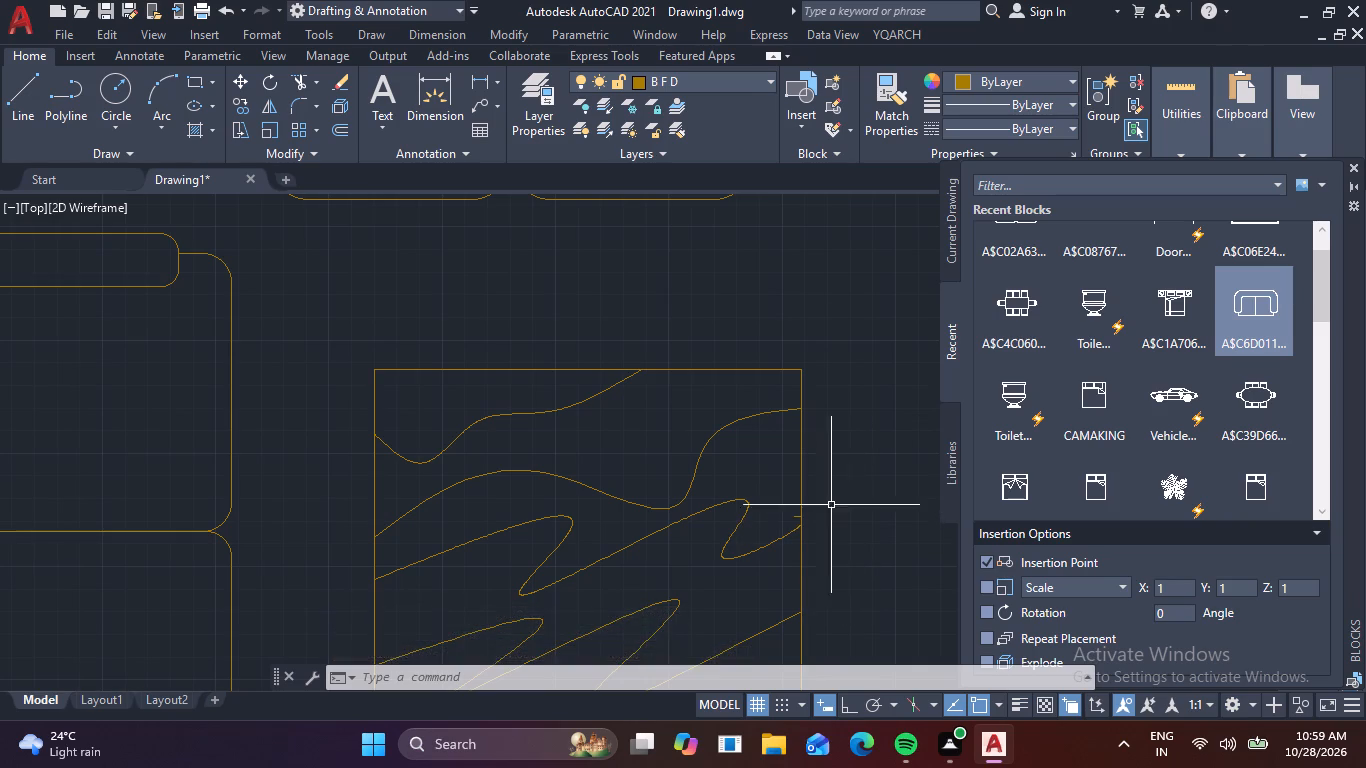
scroll(829, 467, "down", 2)
middle_click_drag(855, 513, 753, 413)
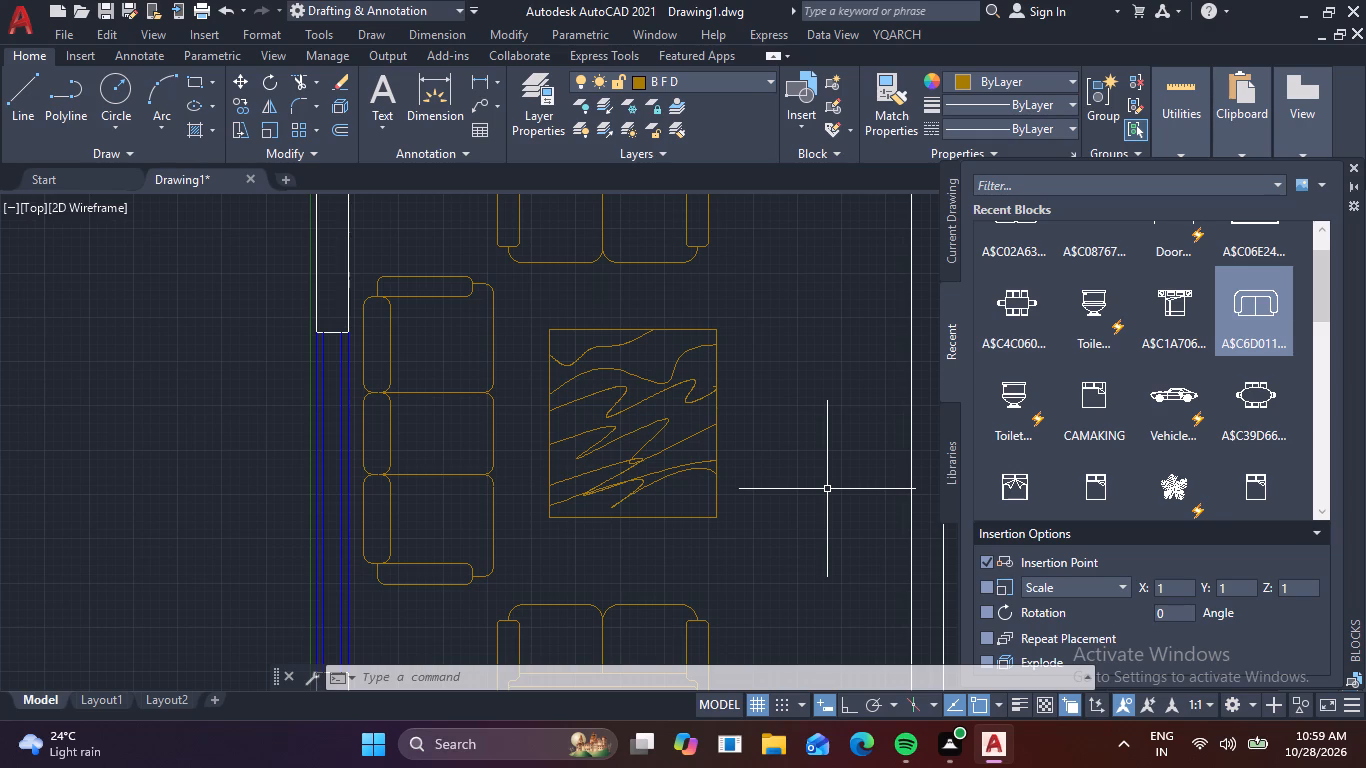
scroll(717, 387, "down", 3)
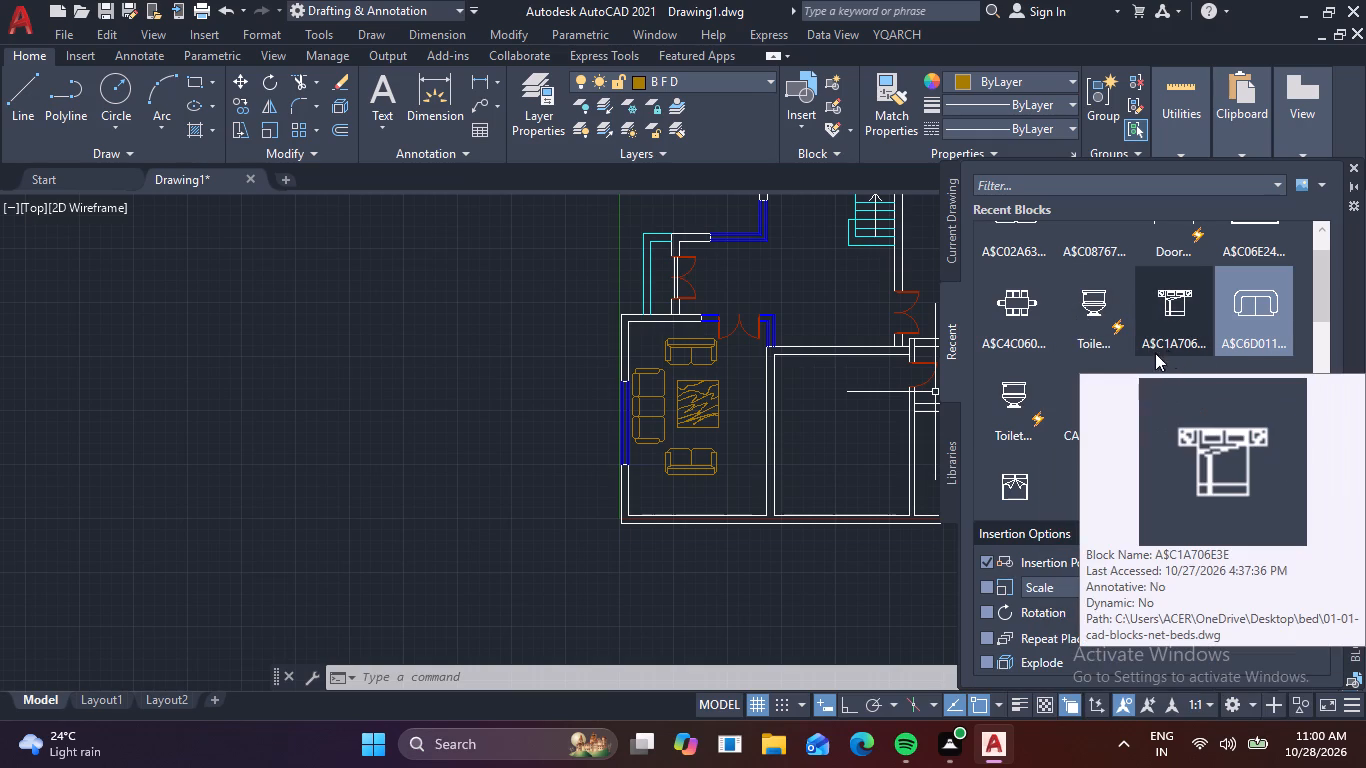
scroll(718, 349, "down", 2)
middle_click_drag(793, 350, 570, 376)
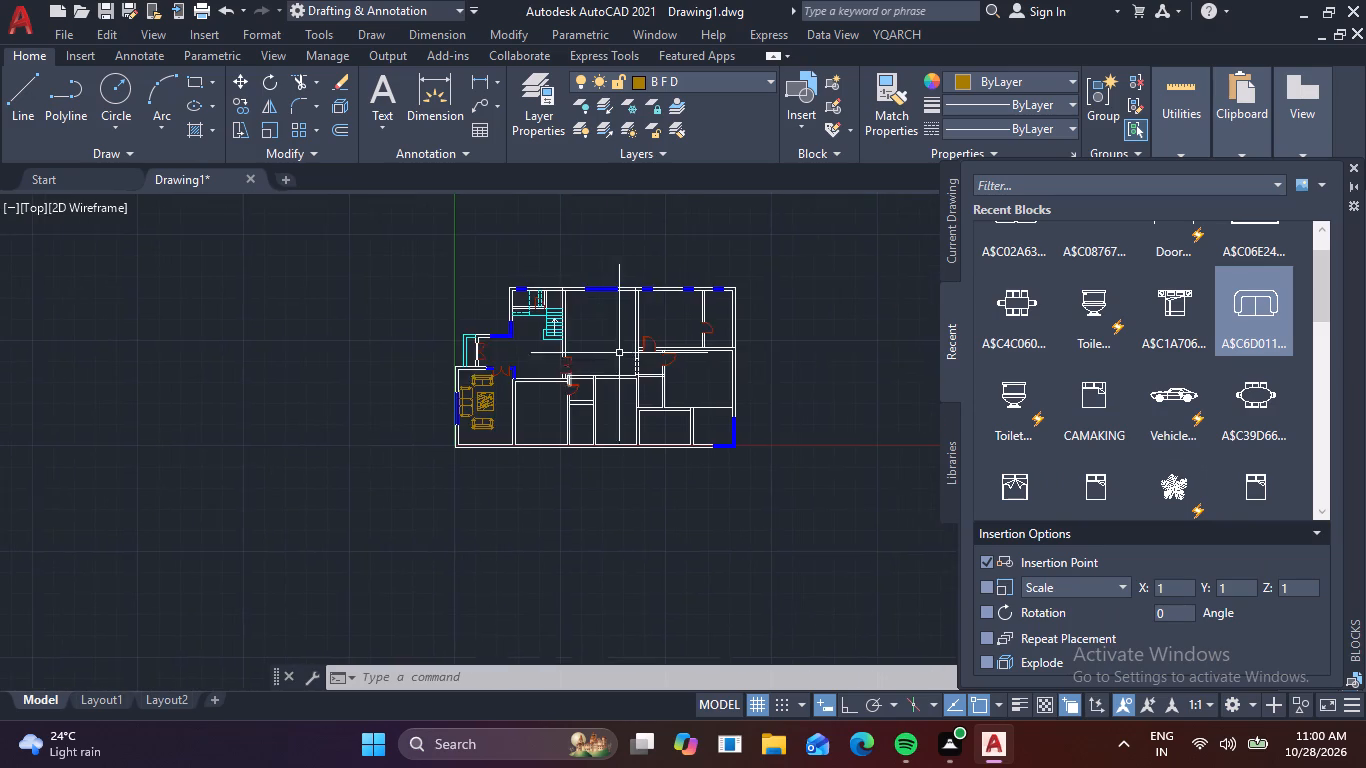
scroll(625, 349, "up", 3)
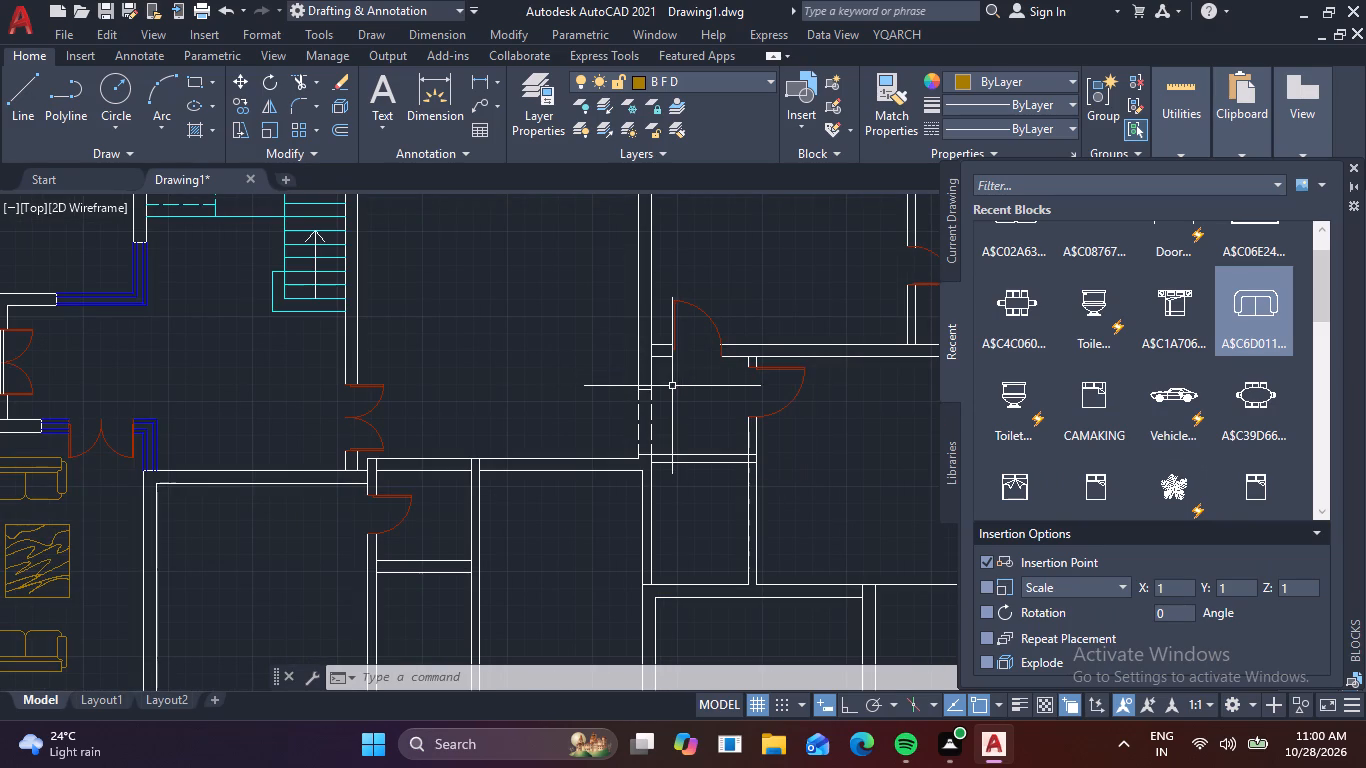
scroll(530, 401, "down", 2)
scroll(613, 382, "up", 1)
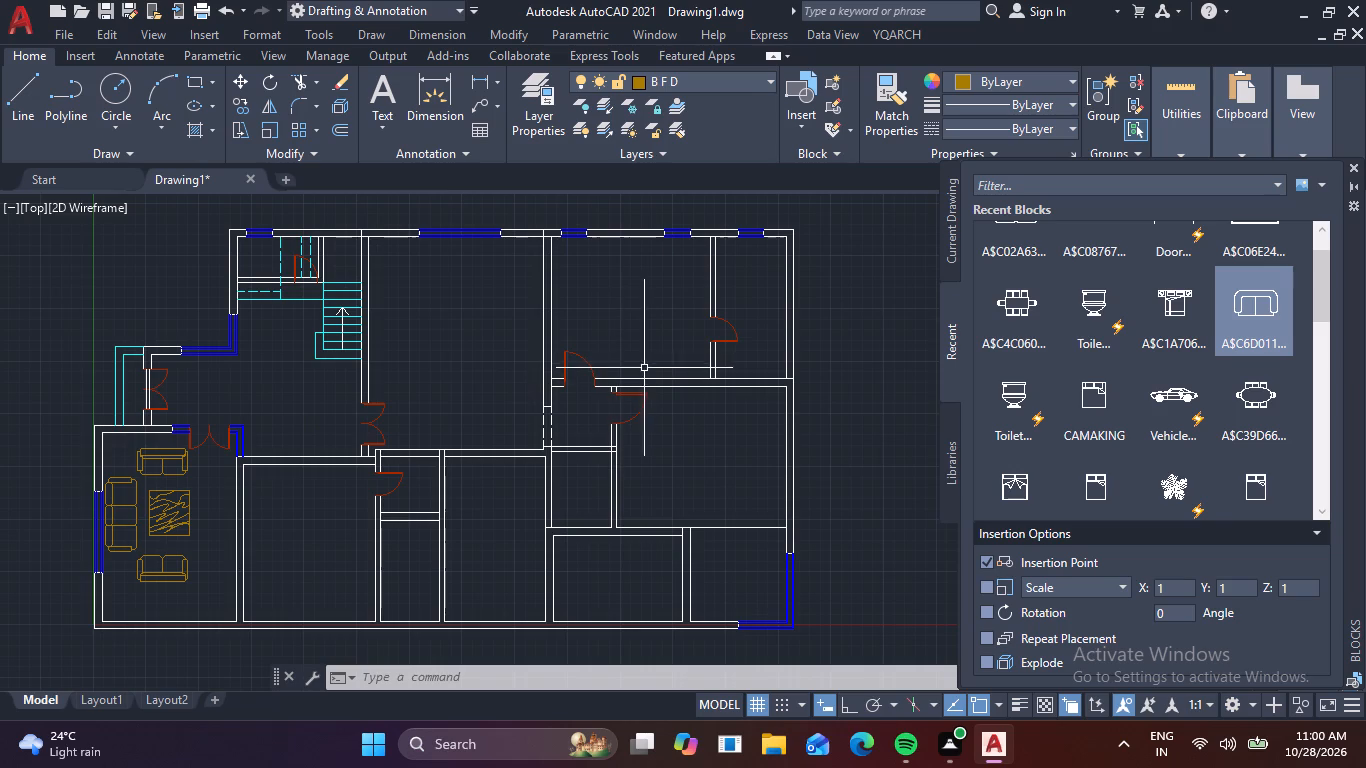
middle_click_drag(654, 354, 600, 423)
scroll(564, 376, "up", 1)
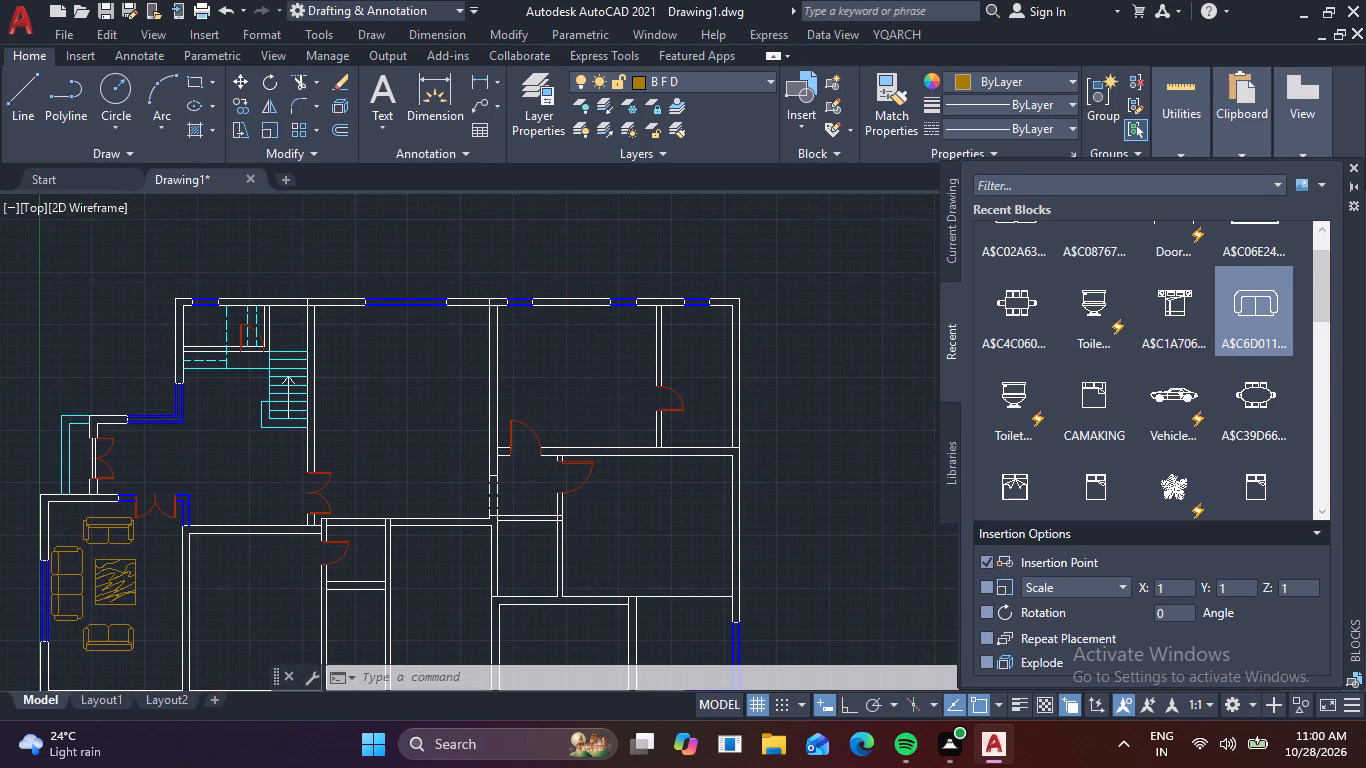
middle_click_drag(565, 376, 701, 435)
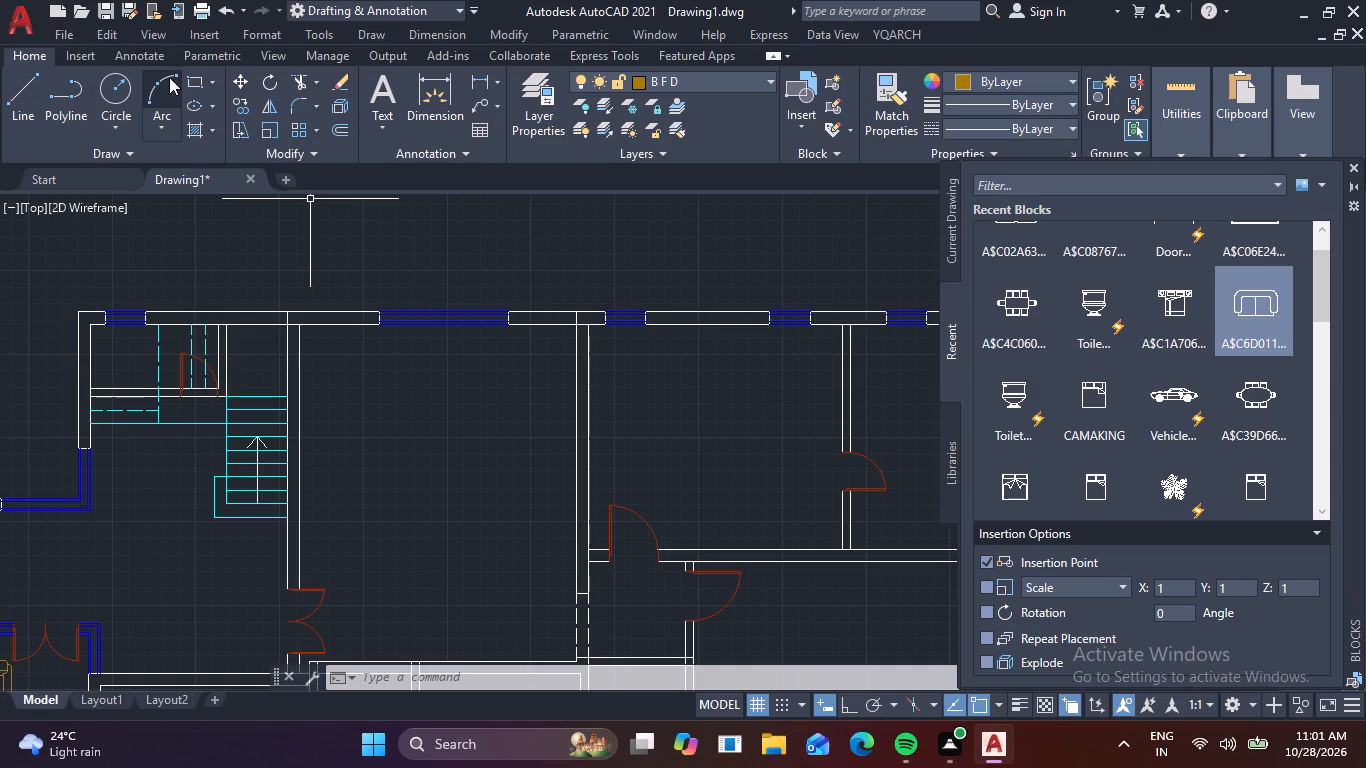
scroll(286, 244, "down", 2)
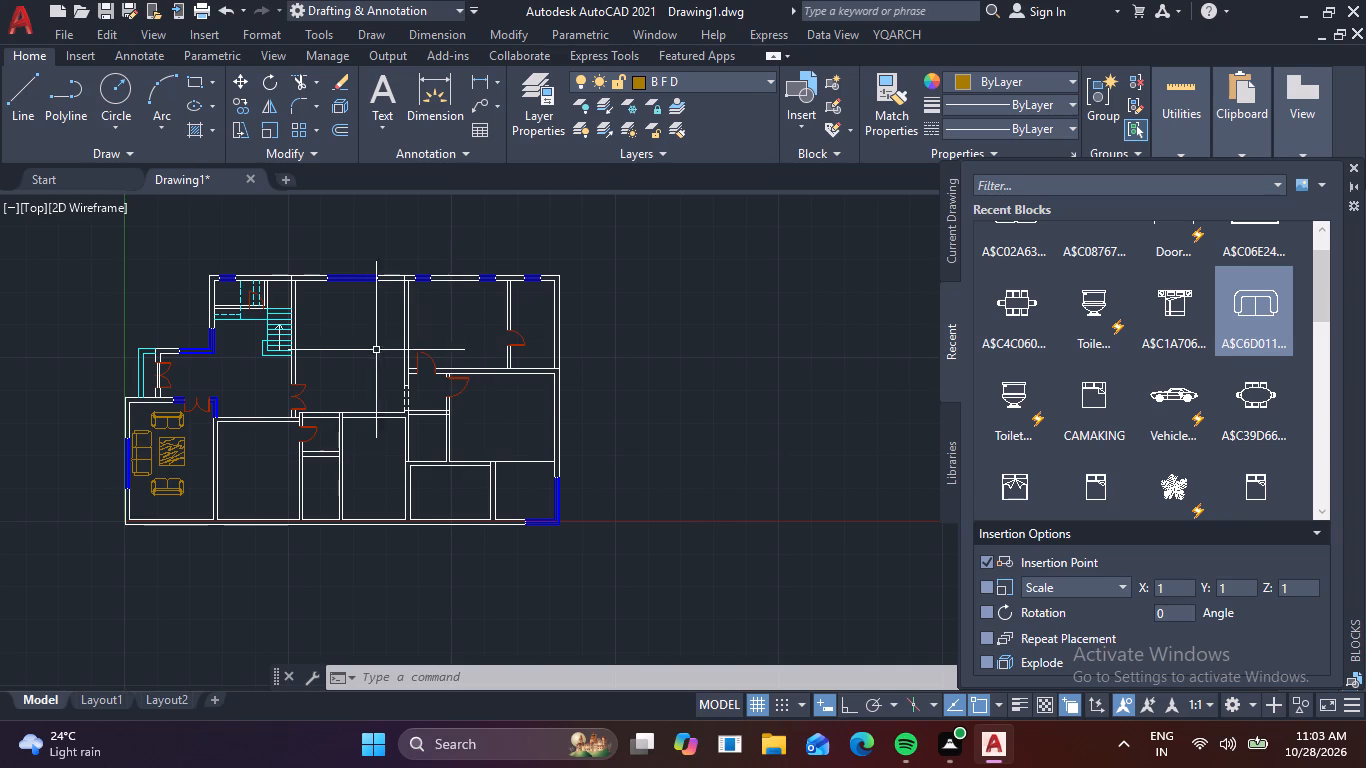
scroll(289, 354, "up", 2)
scroll(447, 333, "down", 1)
middle_click_drag(475, 338, 483, 342)
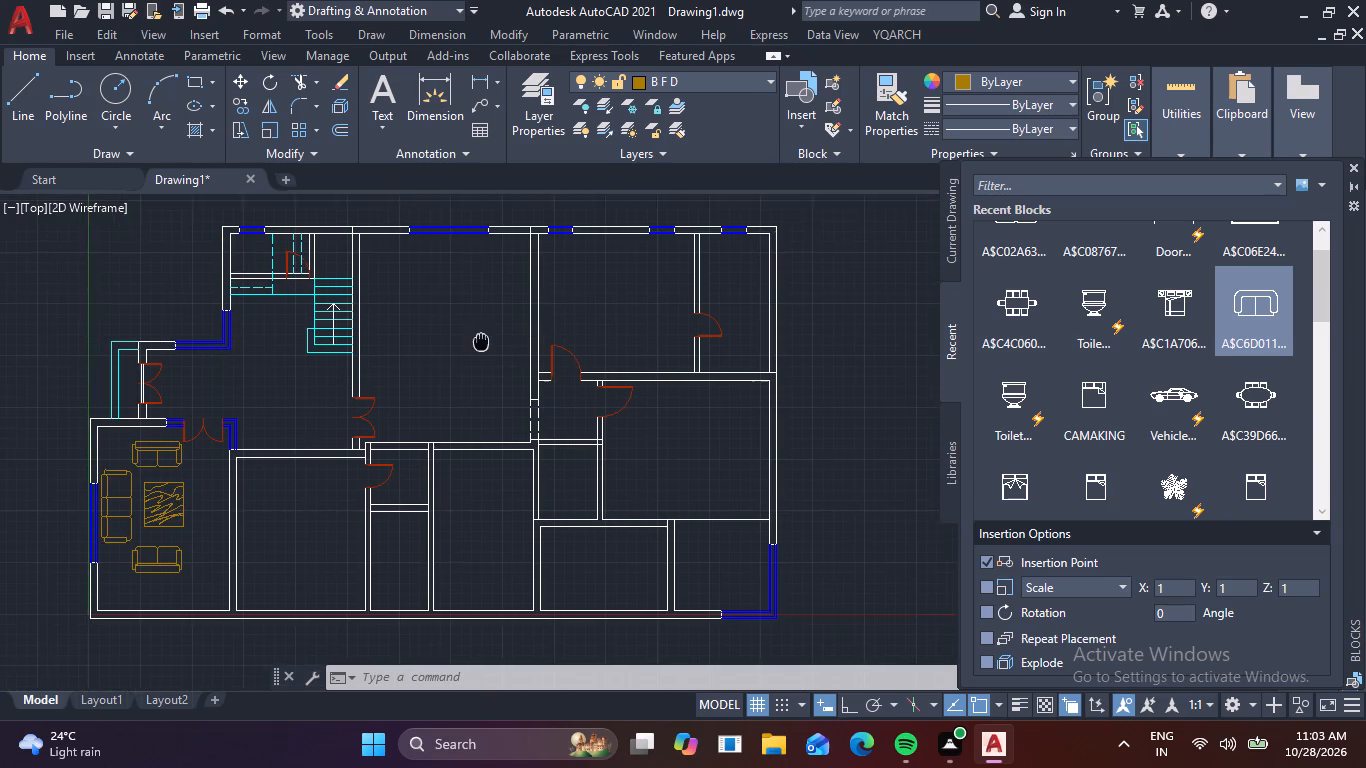
middle_click_drag(483, 342, 512, 390)
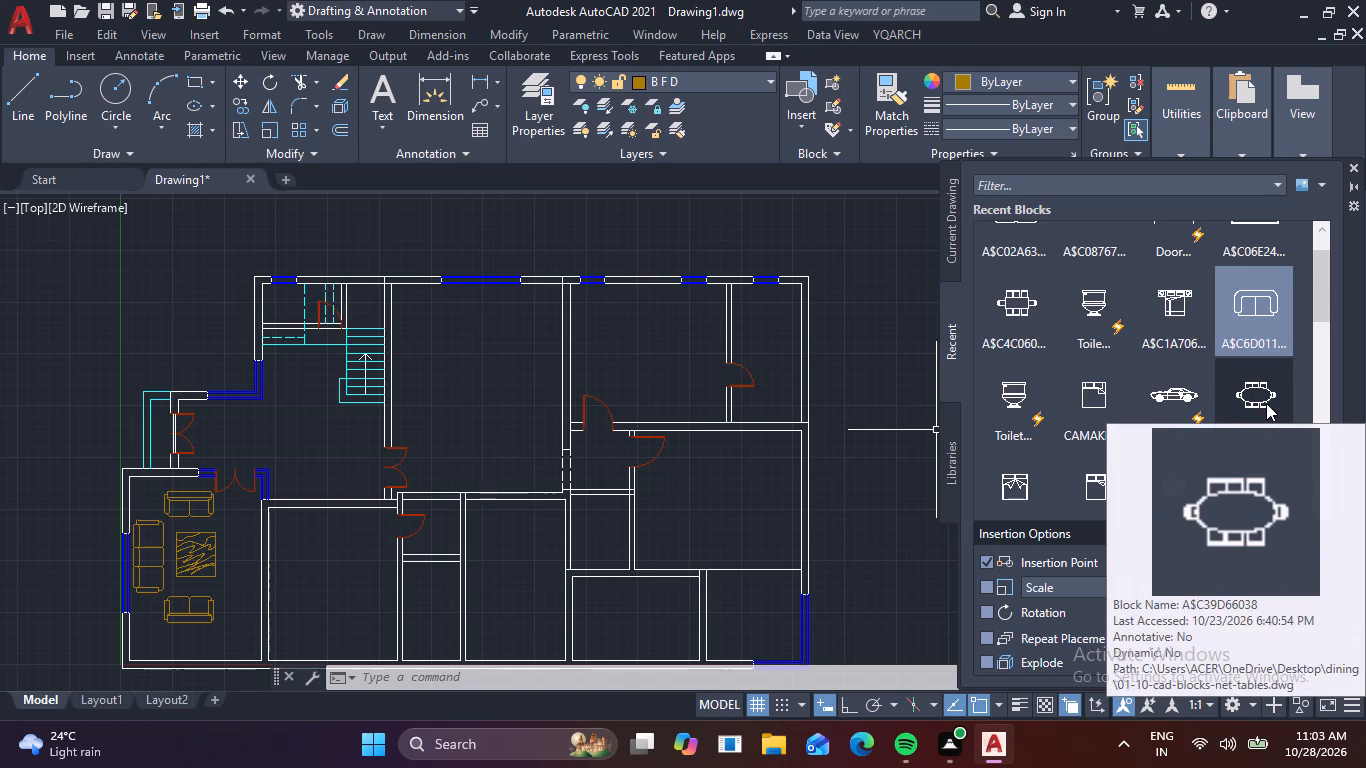
scroll(1267, 403, "down", 3)
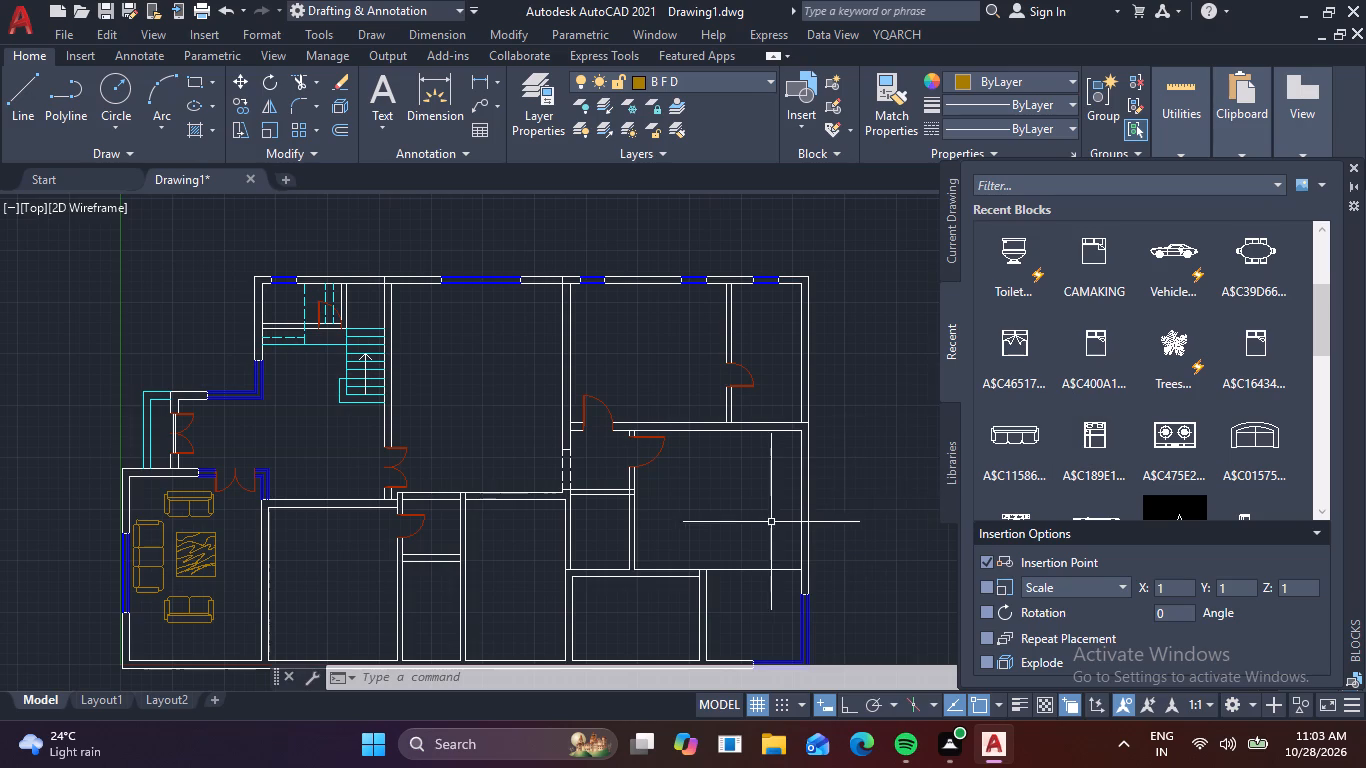
middle_click_drag(766, 516, 828, 395)
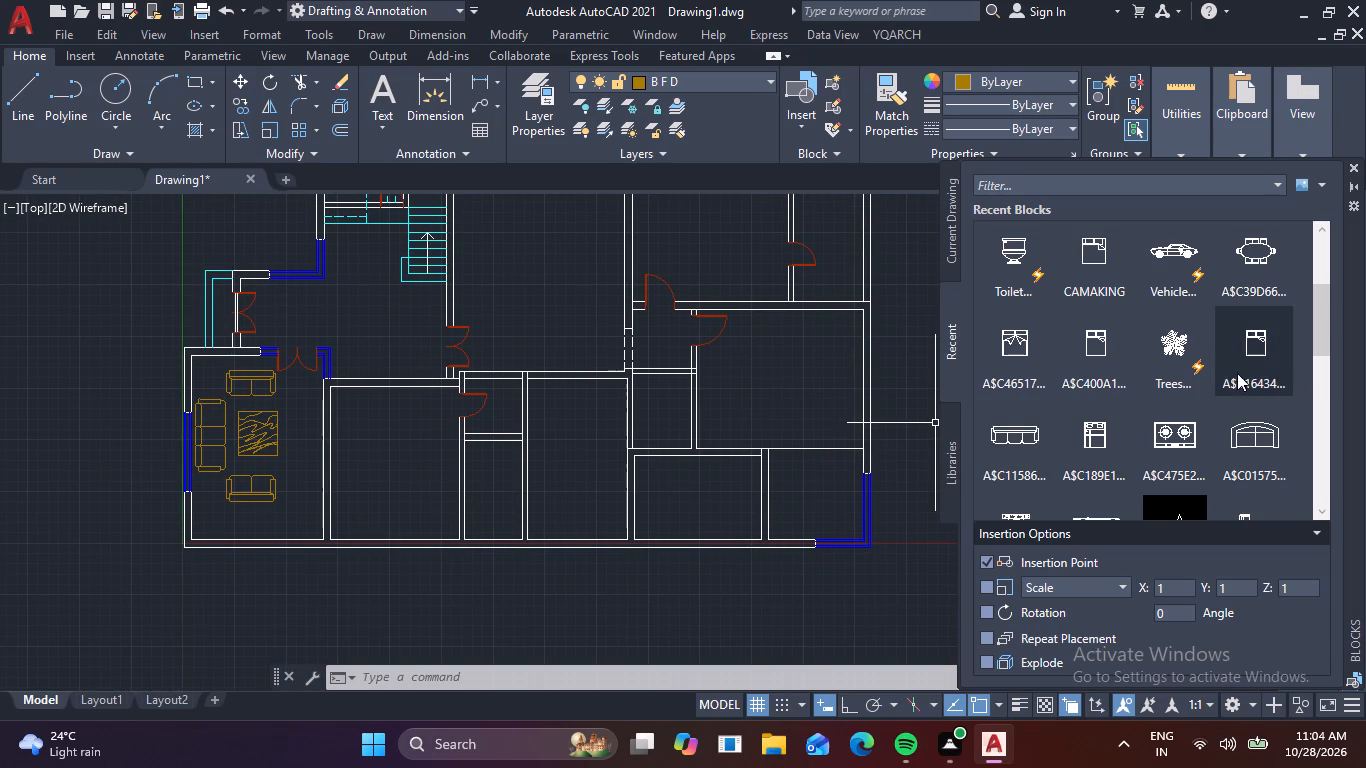
scroll(1236, 358, "up", 9)
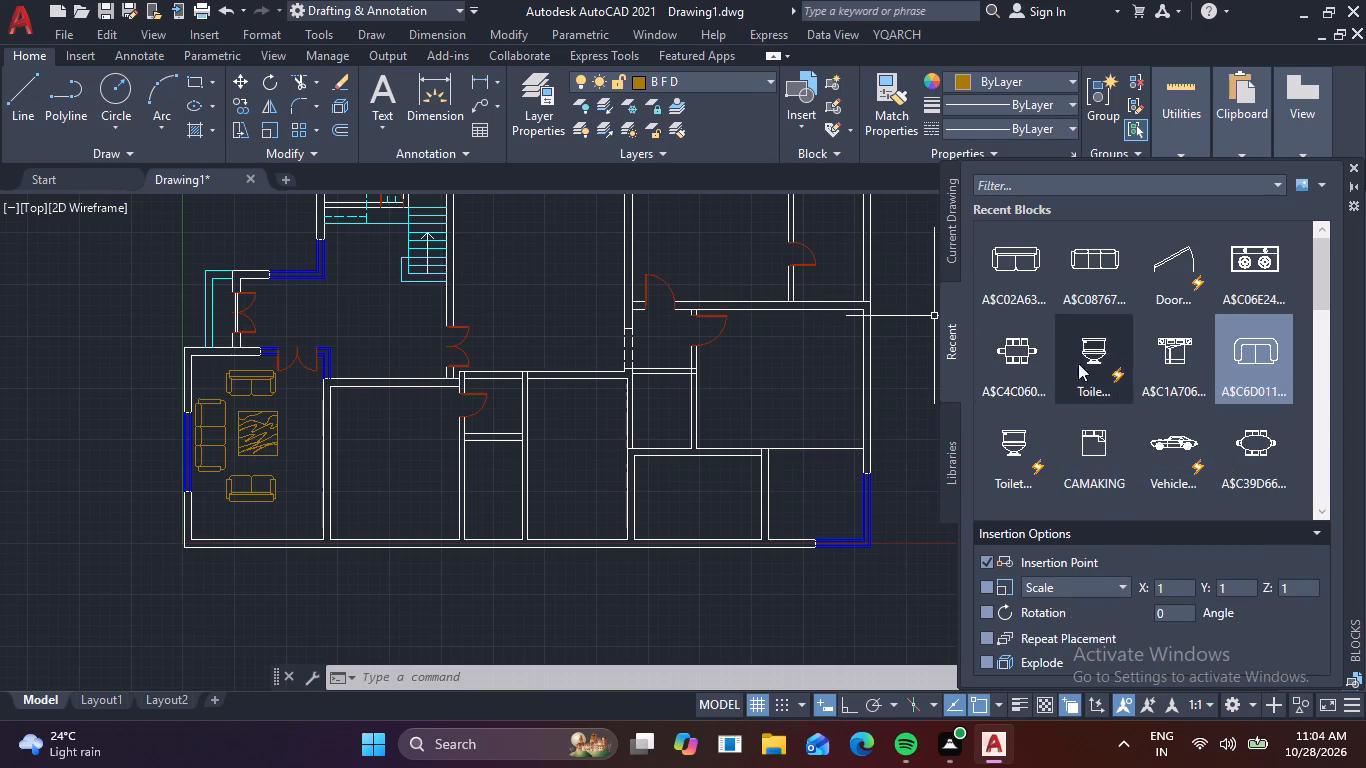
Insert the rectangular eight-seat dining table block (A$C4C060...) outside the plan, just west of the southwest room.
left_click_drag(1023, 354, 543, 588)
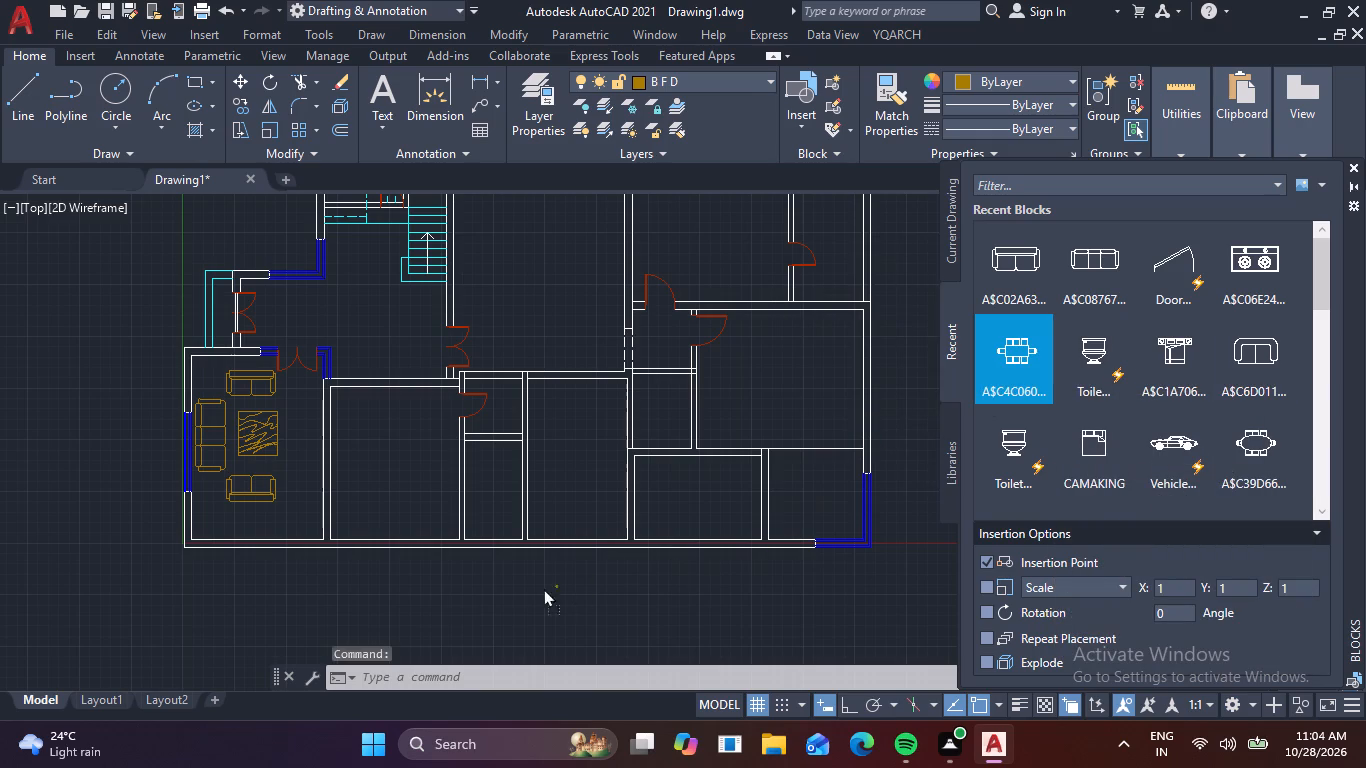
left_click_drag(543, 588, 84, 538)
Scale up the tiny dining table block from its insertion point, picking a scale distance of about 3'-11" straight up.
left_click(109, 554)
left_click(54, 496)
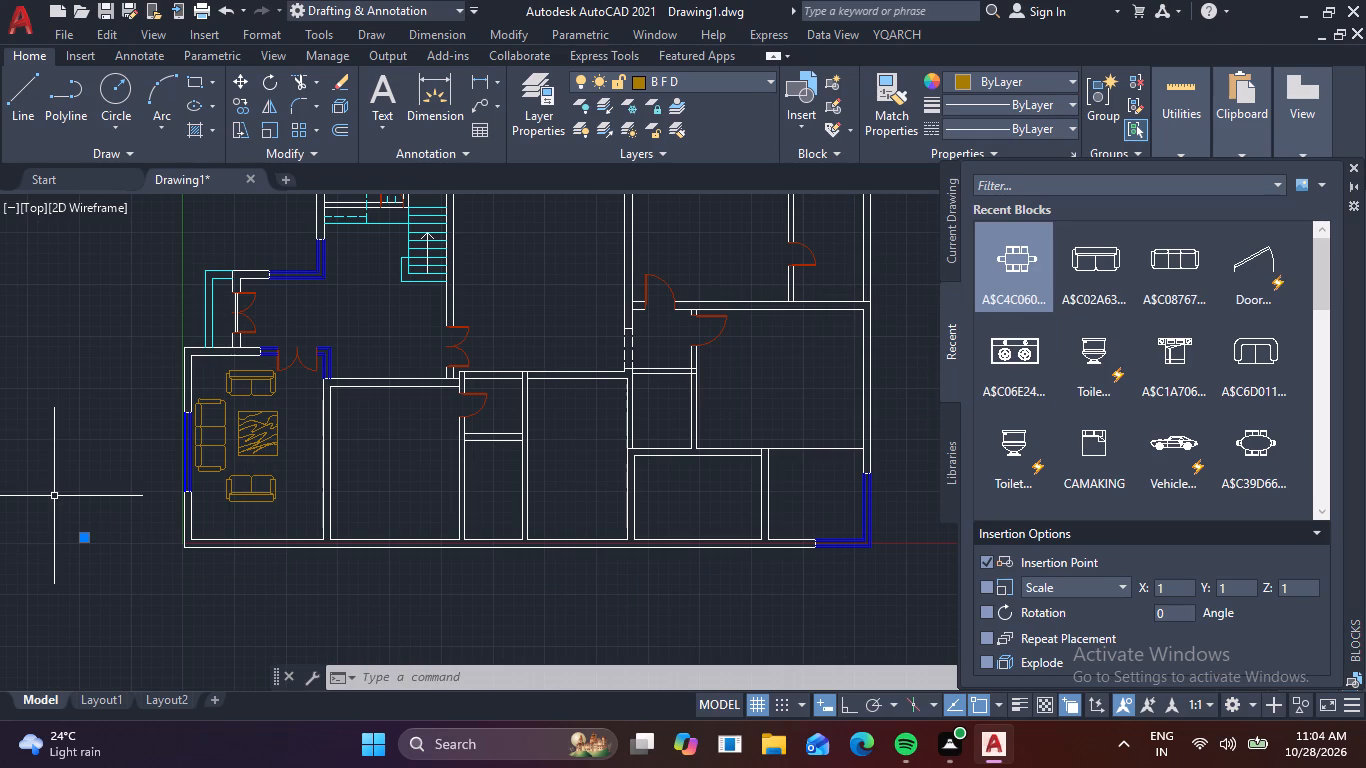
key("s")
key("c")
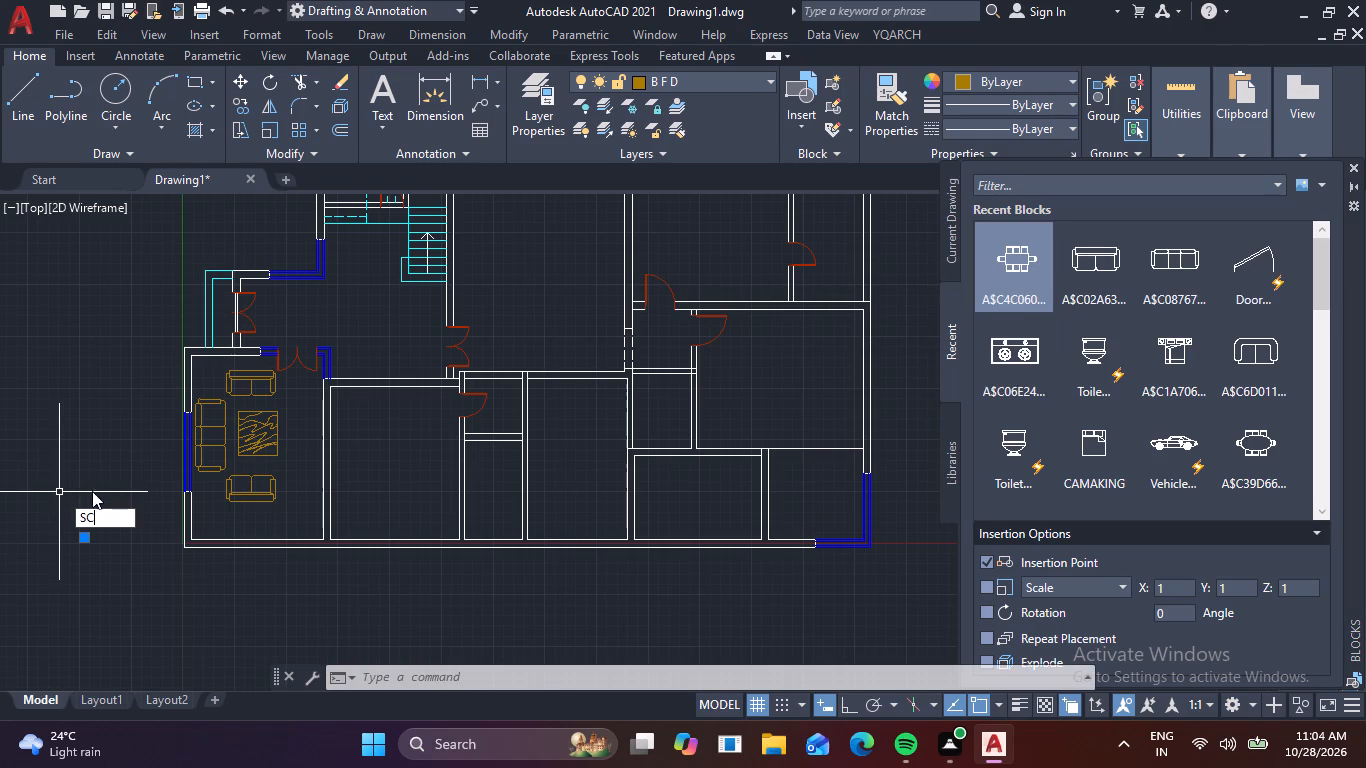
key("space")
left_click(83, 537)
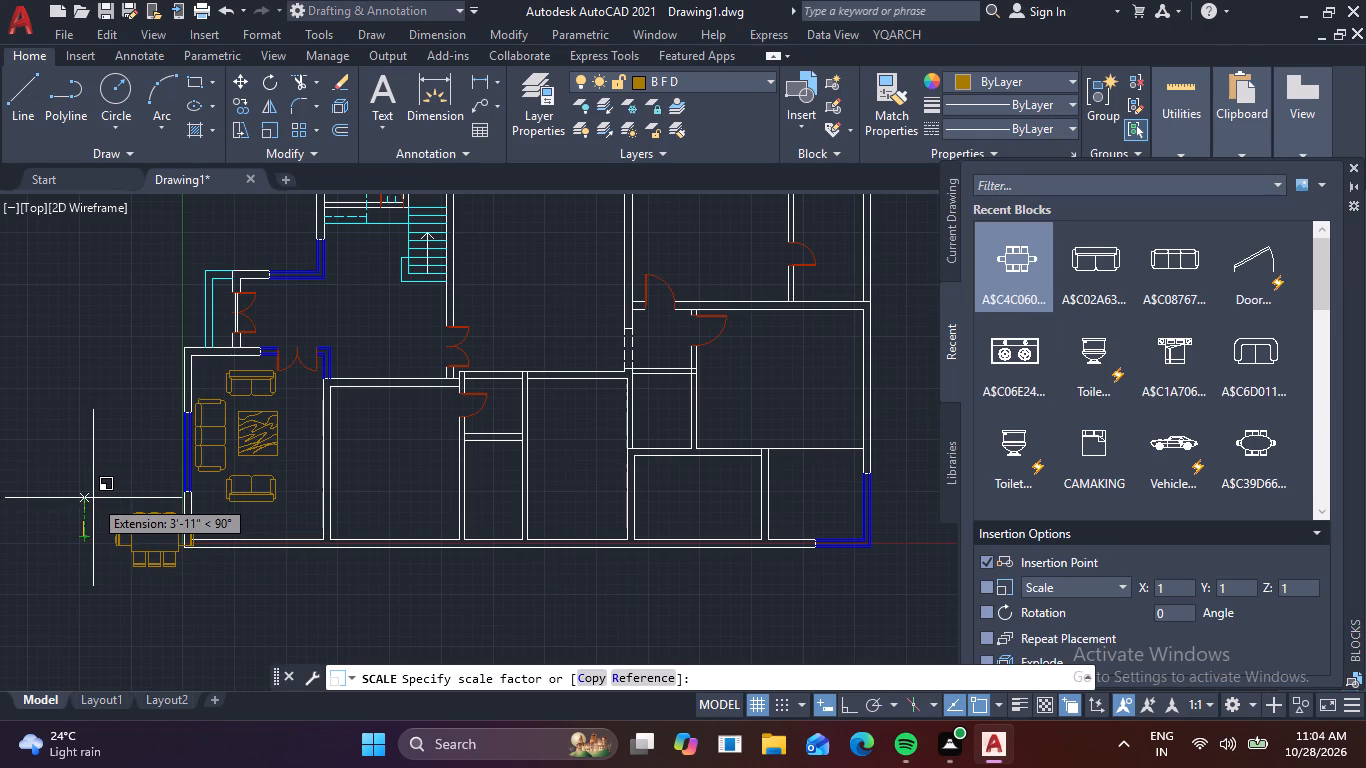
left_click(85, 499)
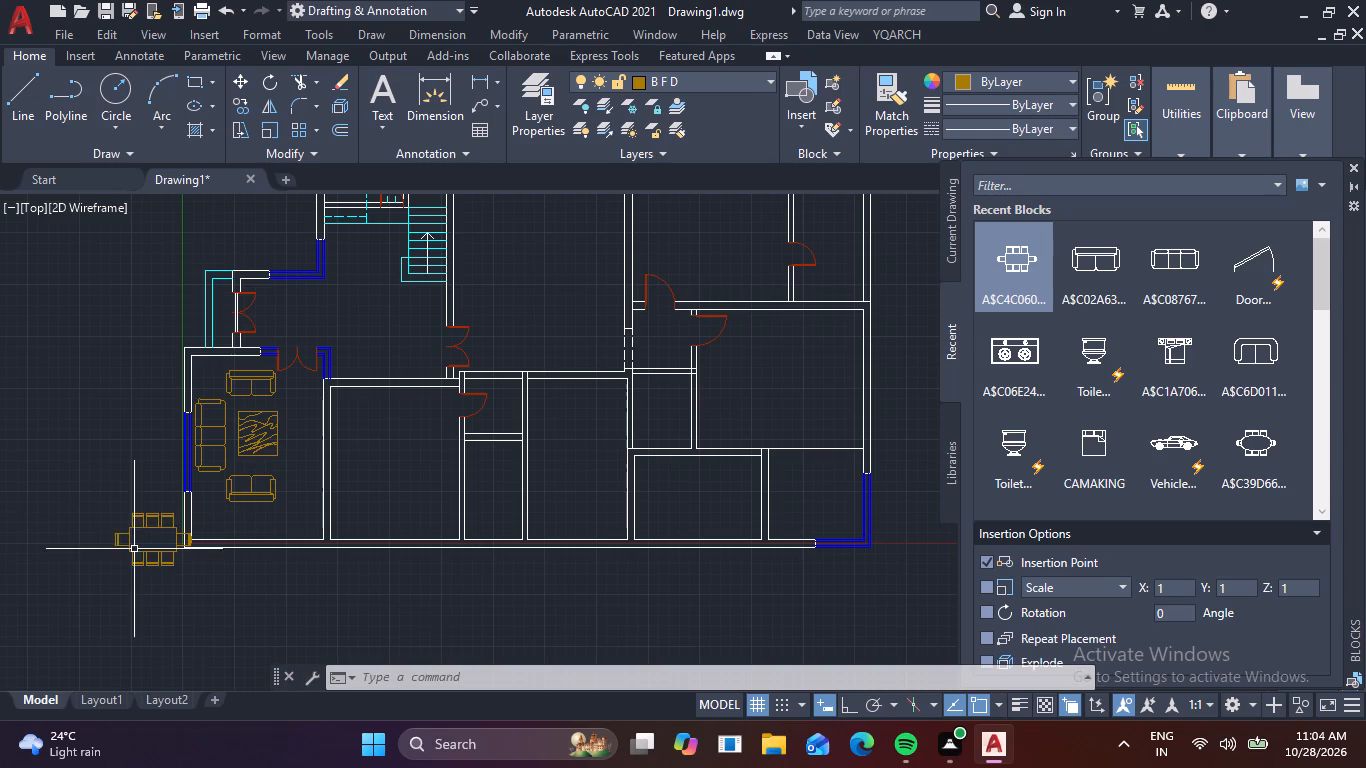
Rotate the dining table block 90° with Ortho on, so its long side runs vertically.
left_click(134, 549)
key("r")
key("o")
key("space")
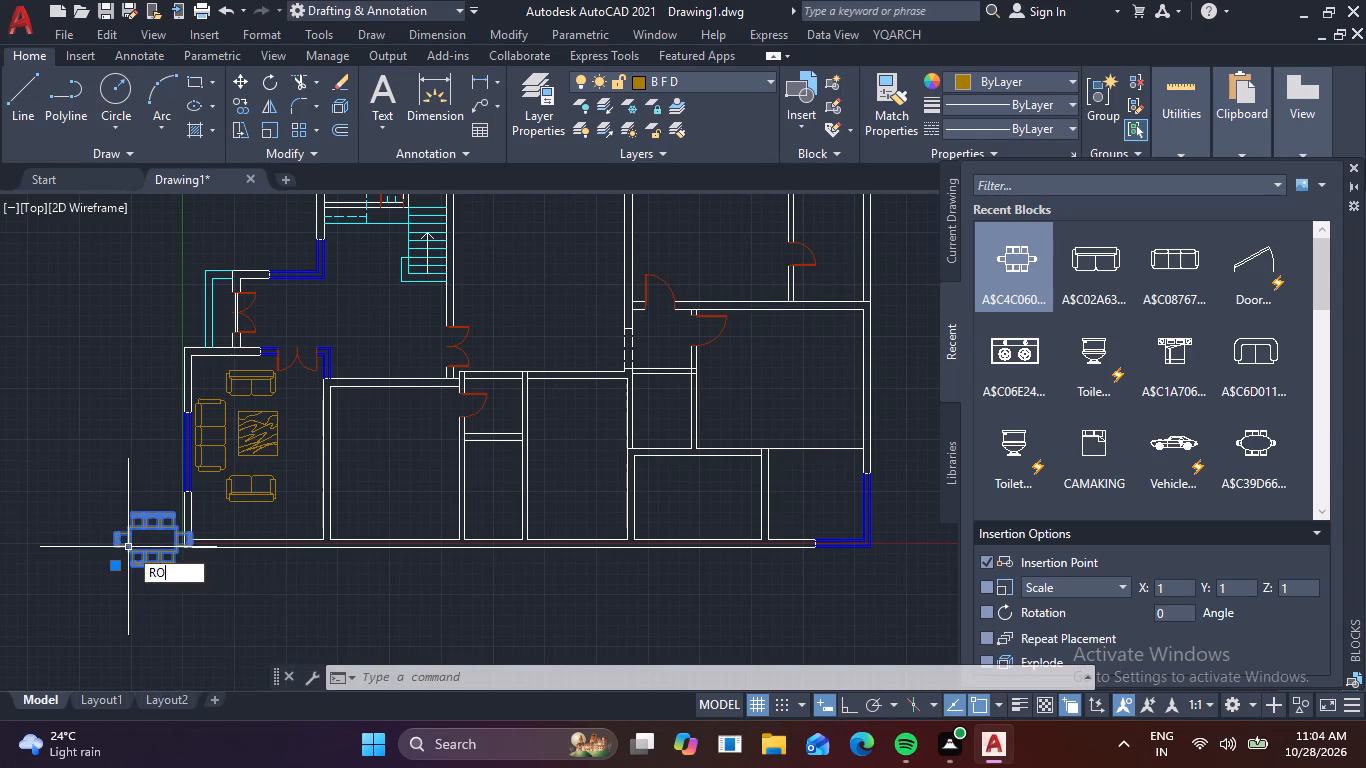
key("space")
left_click(131, 537)
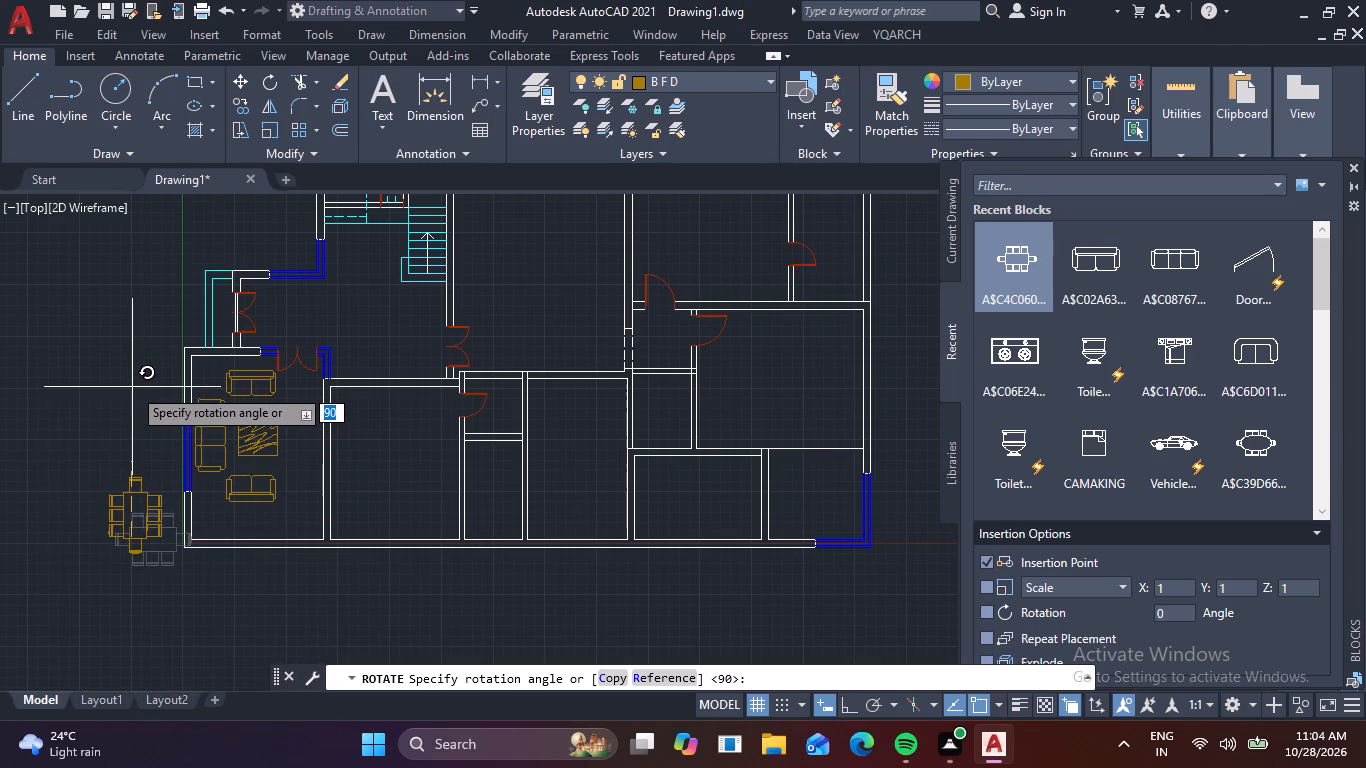
key("F8")
left_click(132, 375)
Move the dining table block with Ortho off into the middle of the room directly east of the sofa room.
left_click(151, 564)
left_click(114, 518)
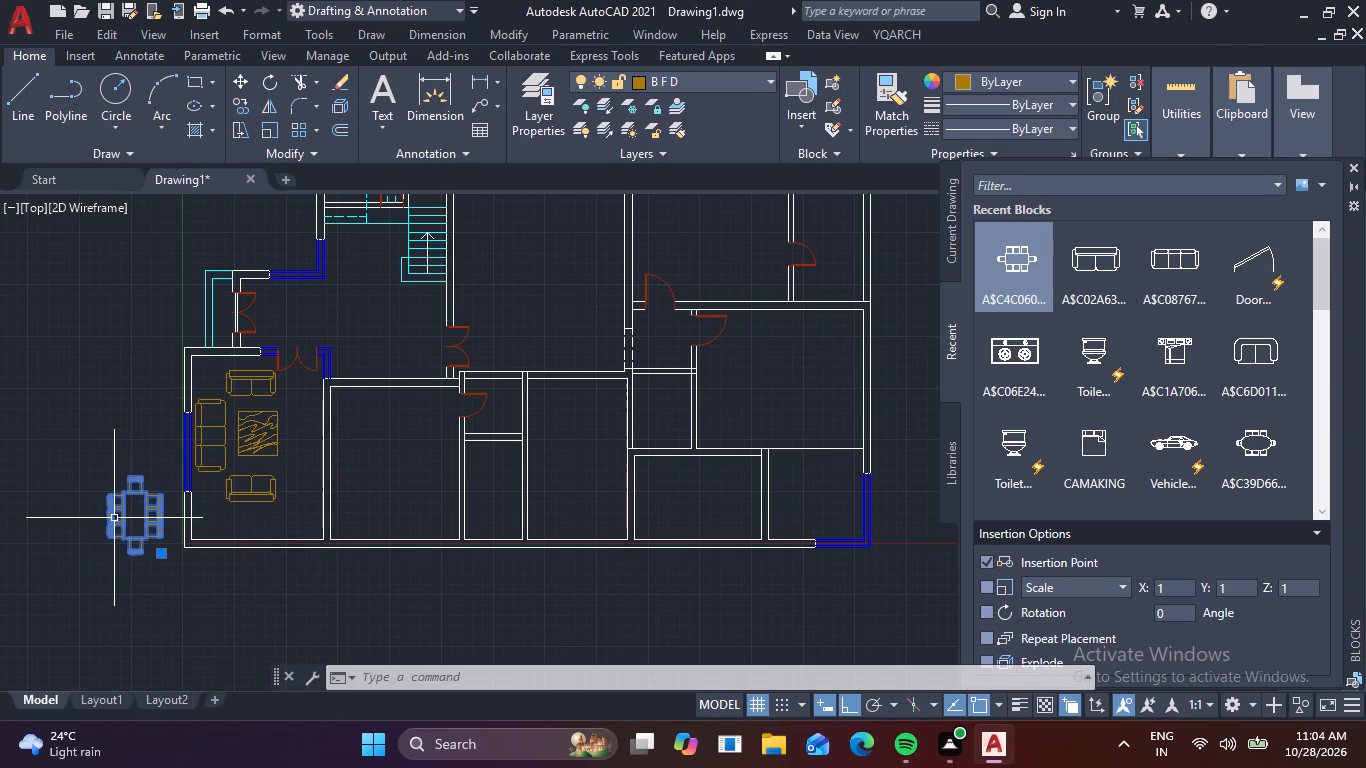
type("M")
key("space")
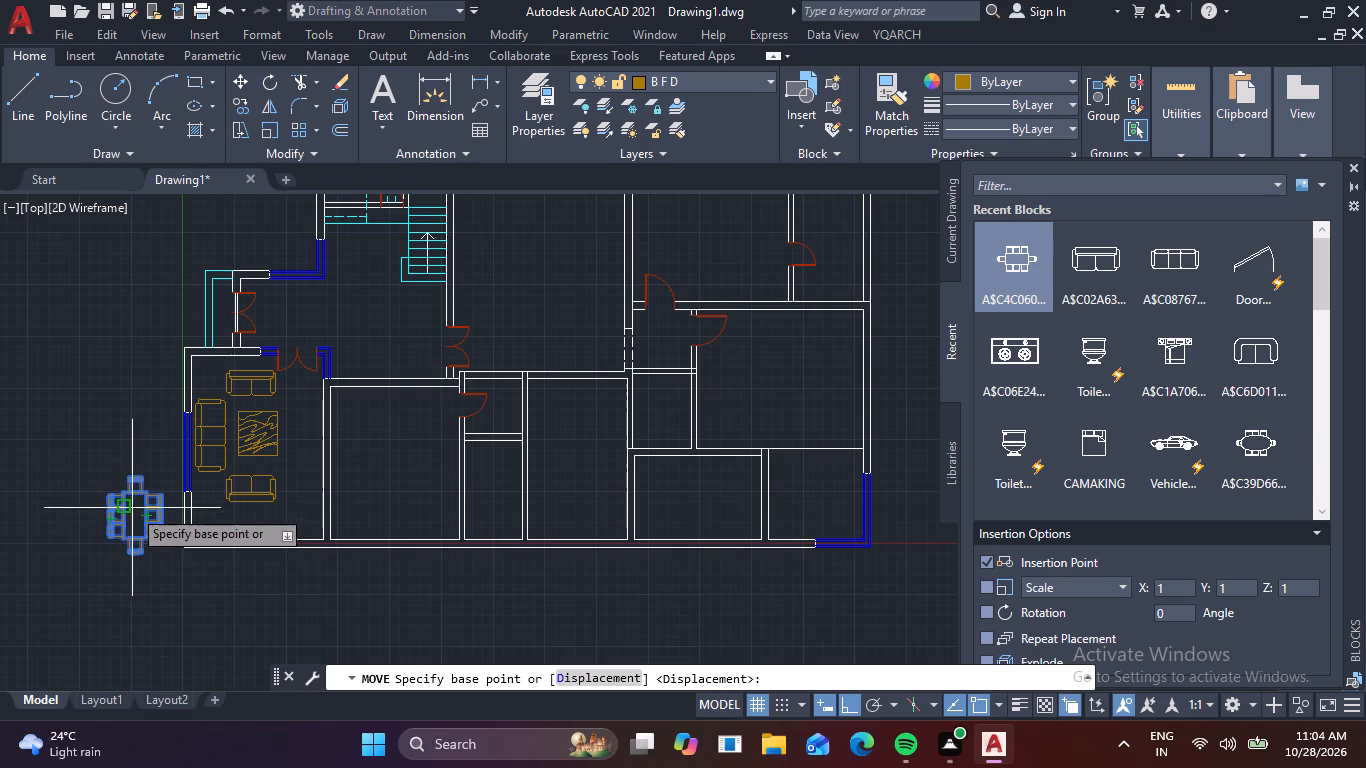
left_click(132, 508)
key("F8")
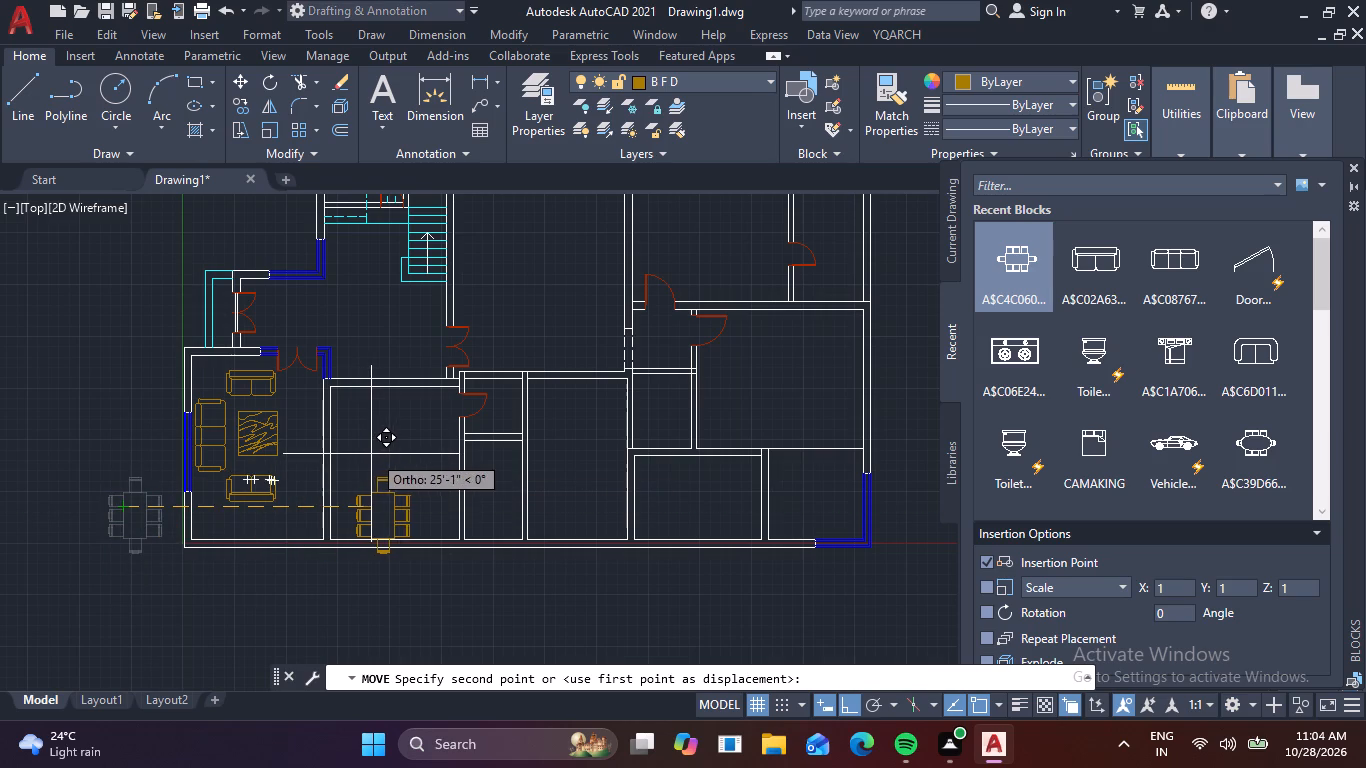
scroll(366, 461, "up", 2)
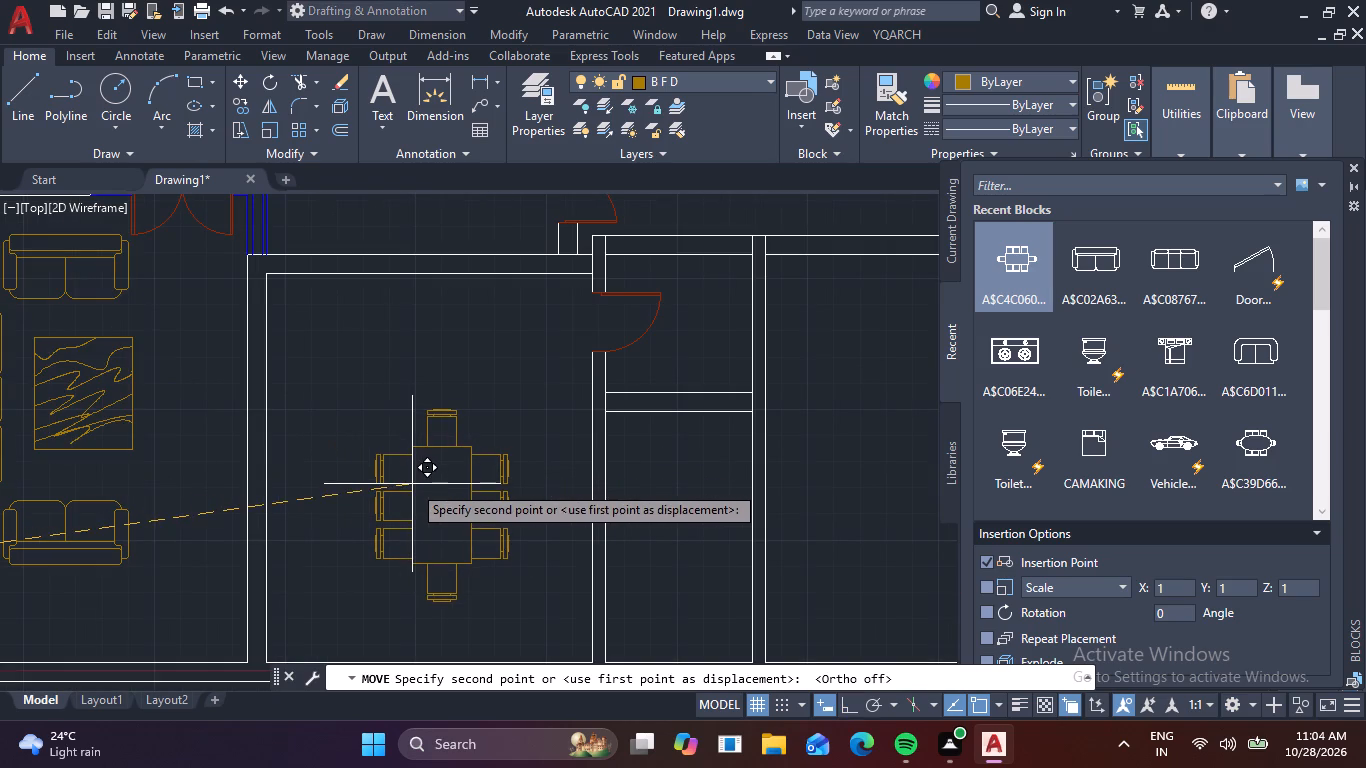
left_click(402, 471)
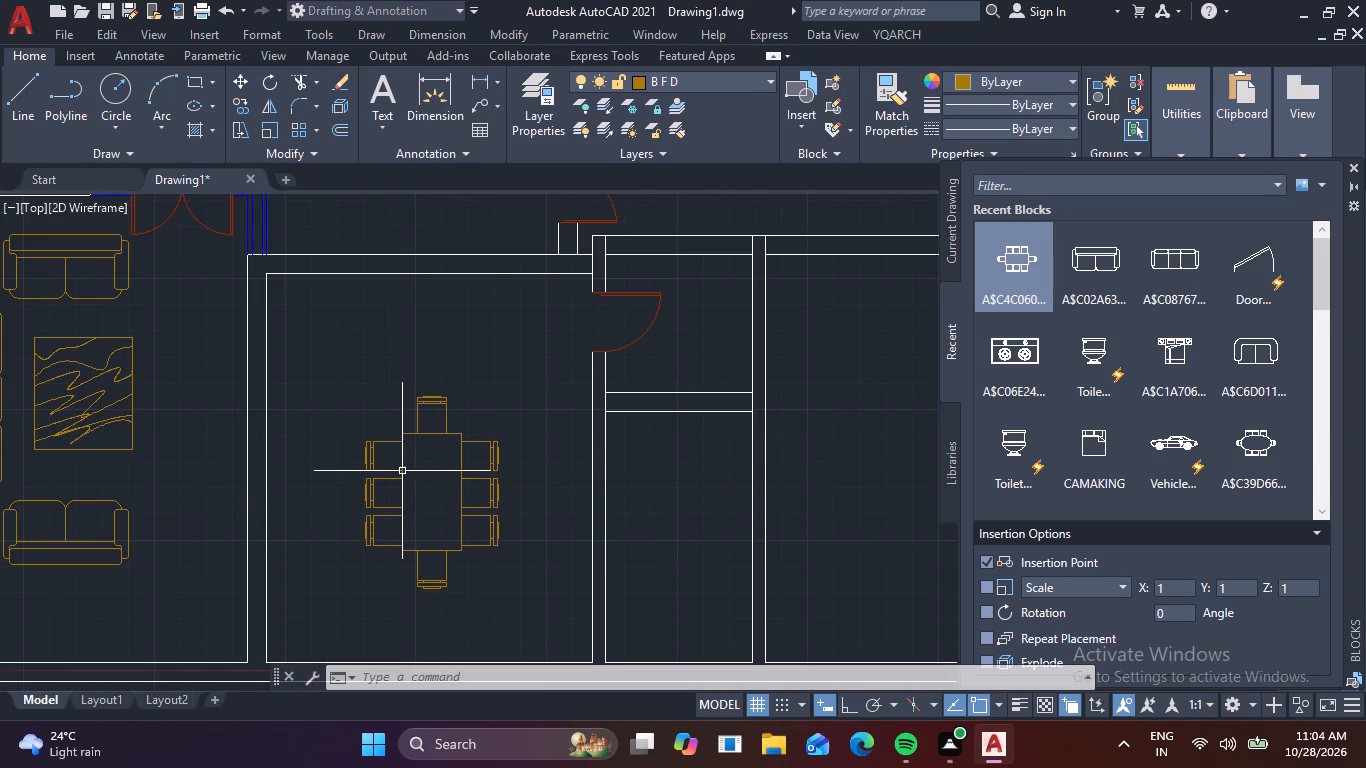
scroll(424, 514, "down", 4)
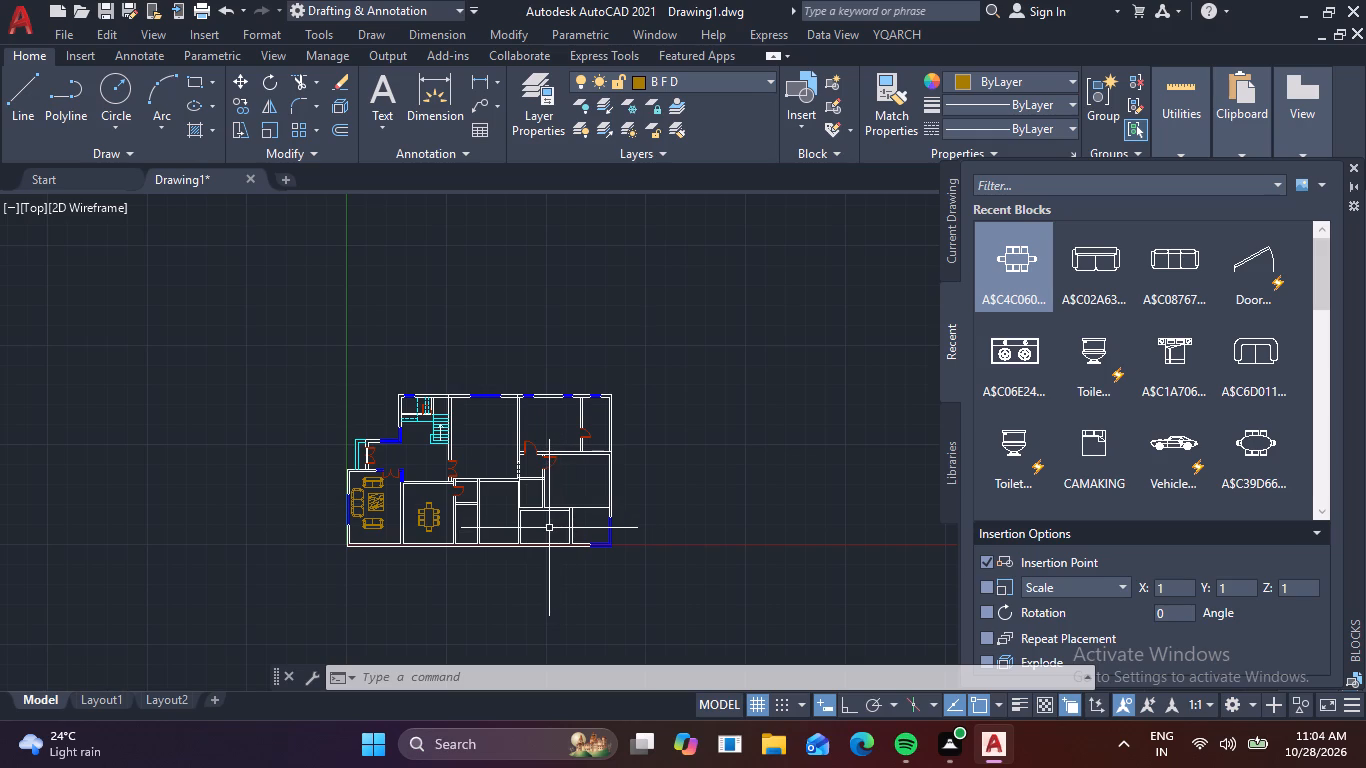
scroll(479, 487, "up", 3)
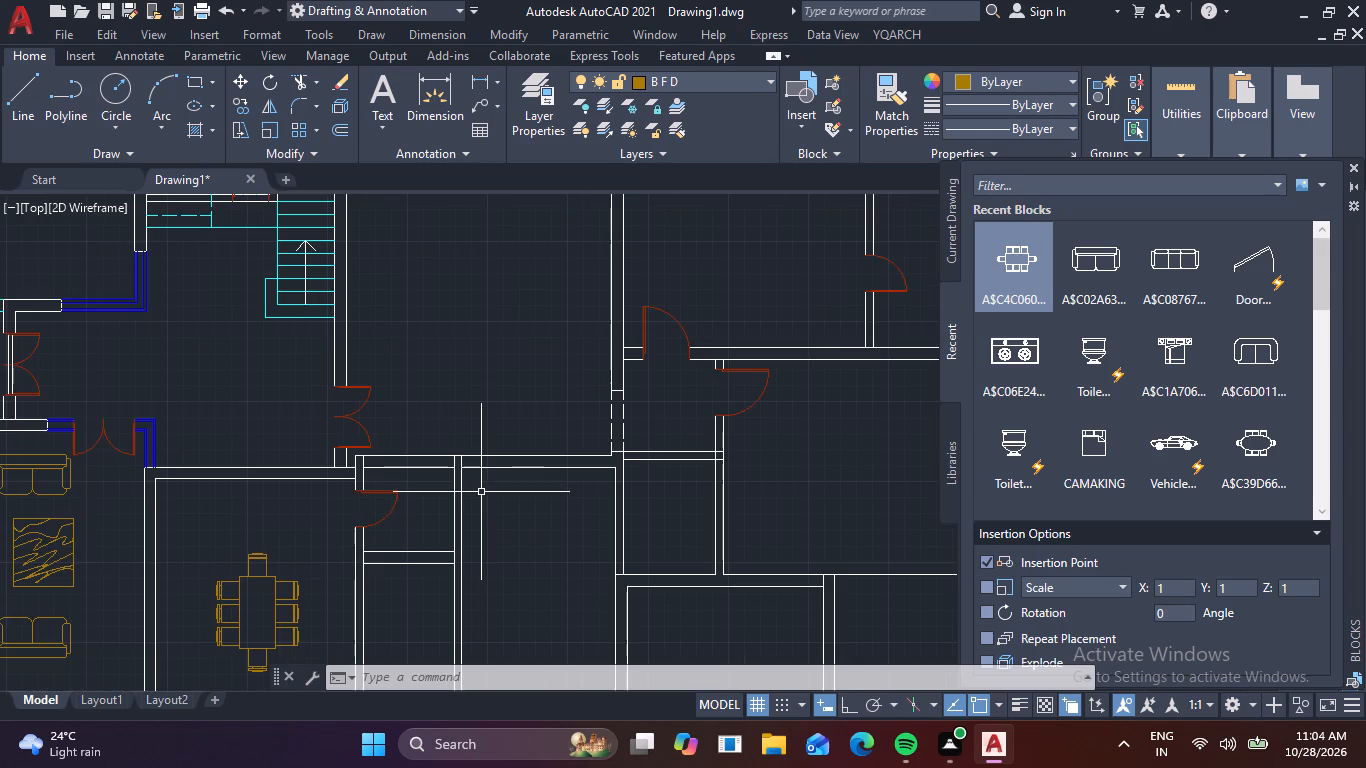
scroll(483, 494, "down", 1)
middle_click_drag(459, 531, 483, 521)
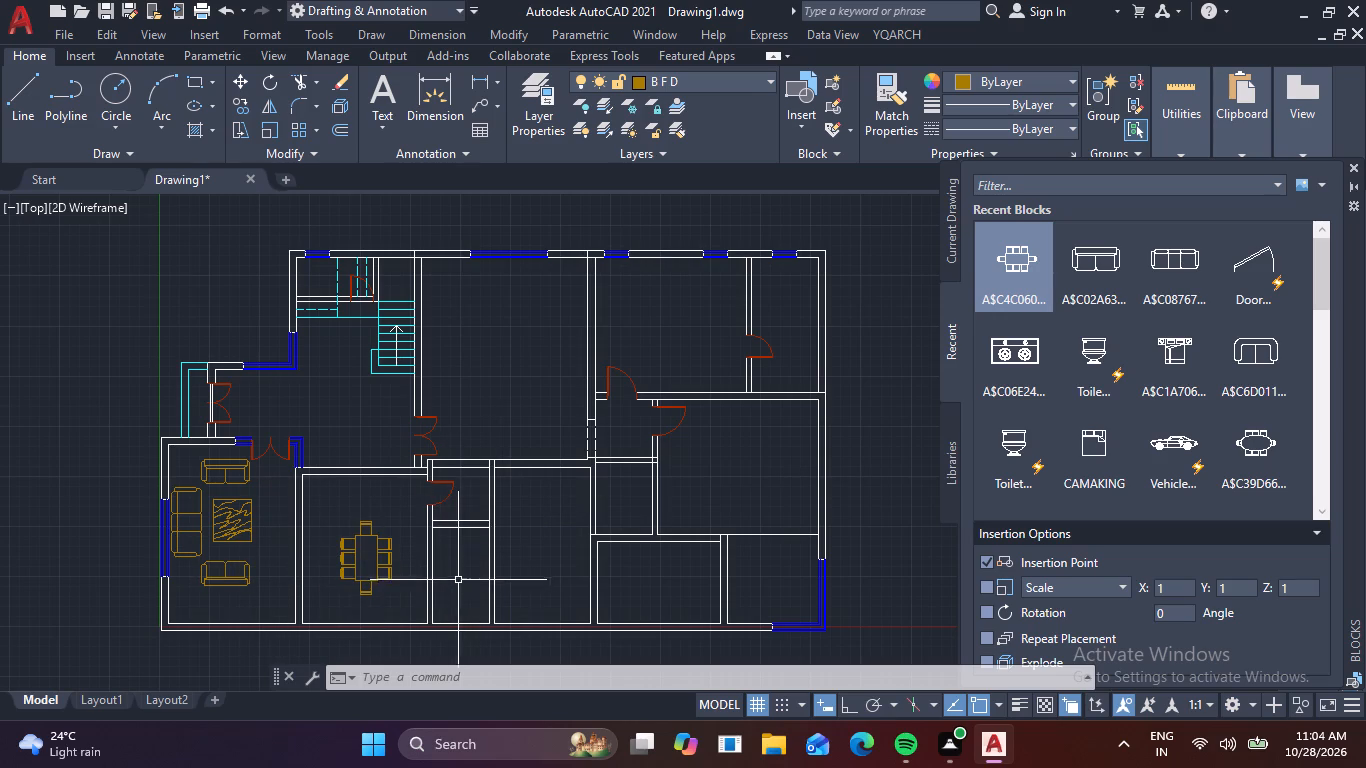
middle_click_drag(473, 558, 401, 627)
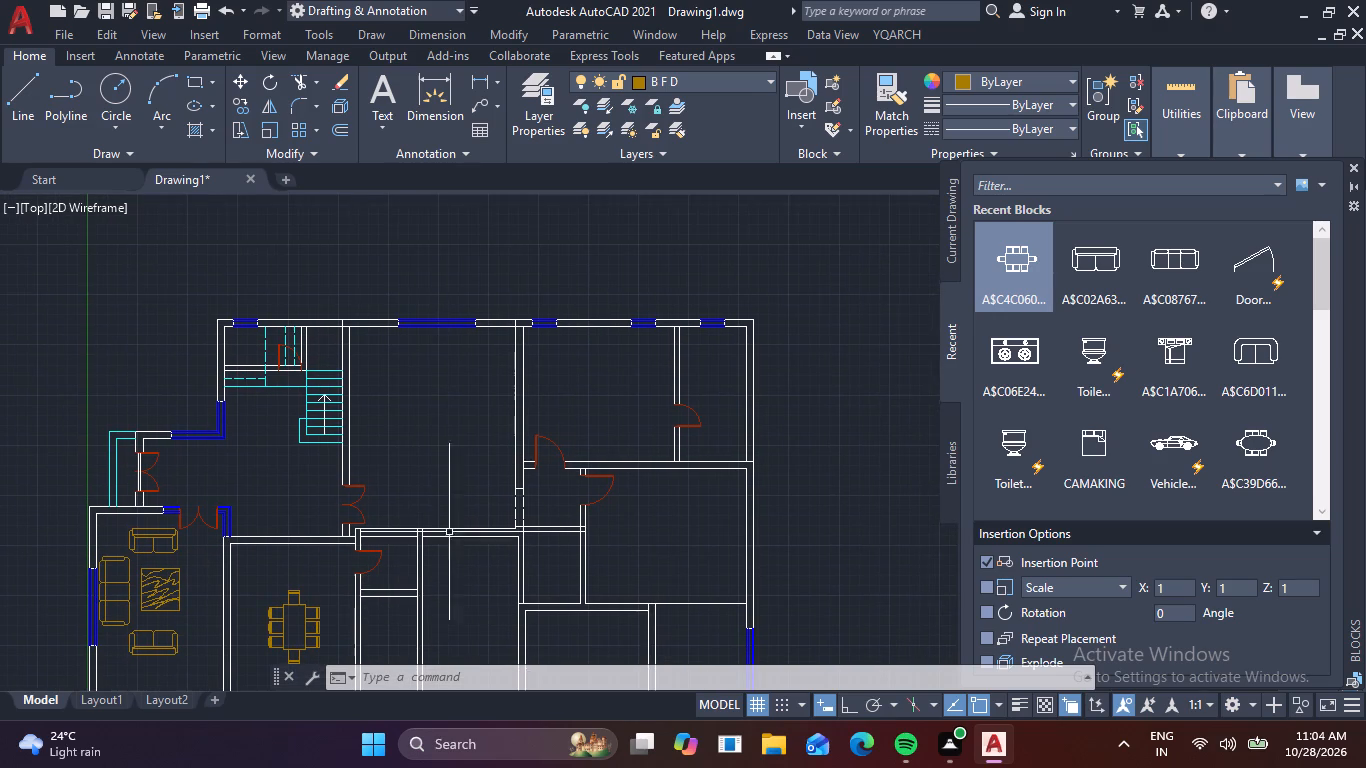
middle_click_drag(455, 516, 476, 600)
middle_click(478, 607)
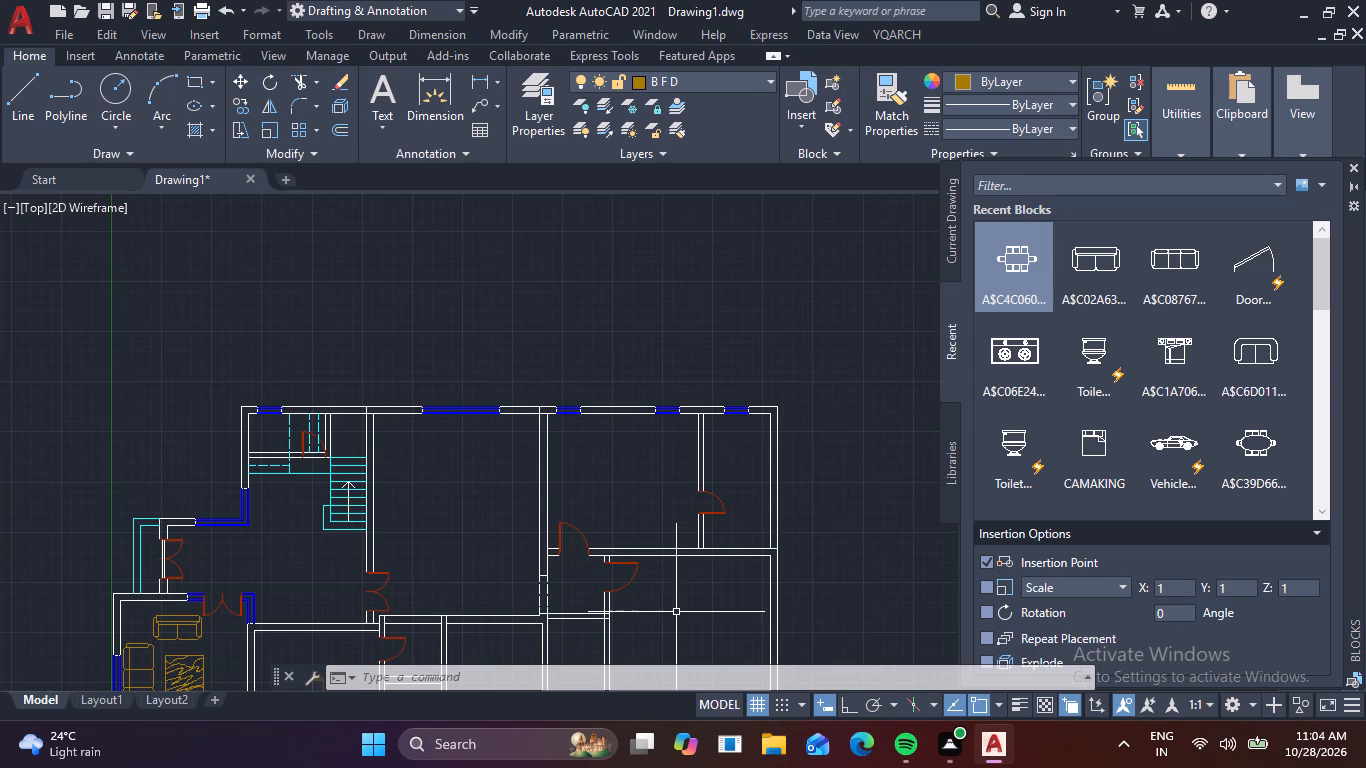
Look through DesignCenter's dining and furniture folders, examining the block previews in the 01-04-cad-blocks-net-sofas drawing.
left_click(1352, 167)
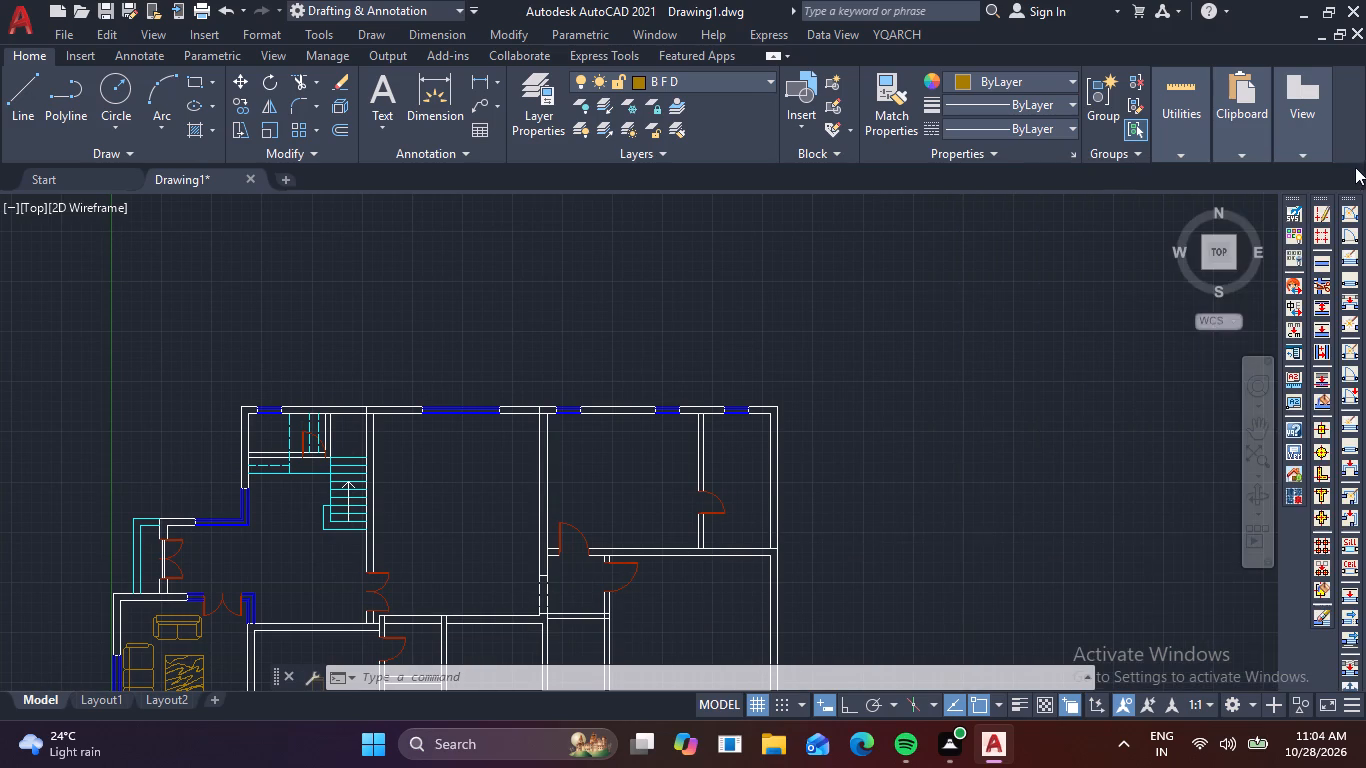
key("d")
key("c")
key("space")
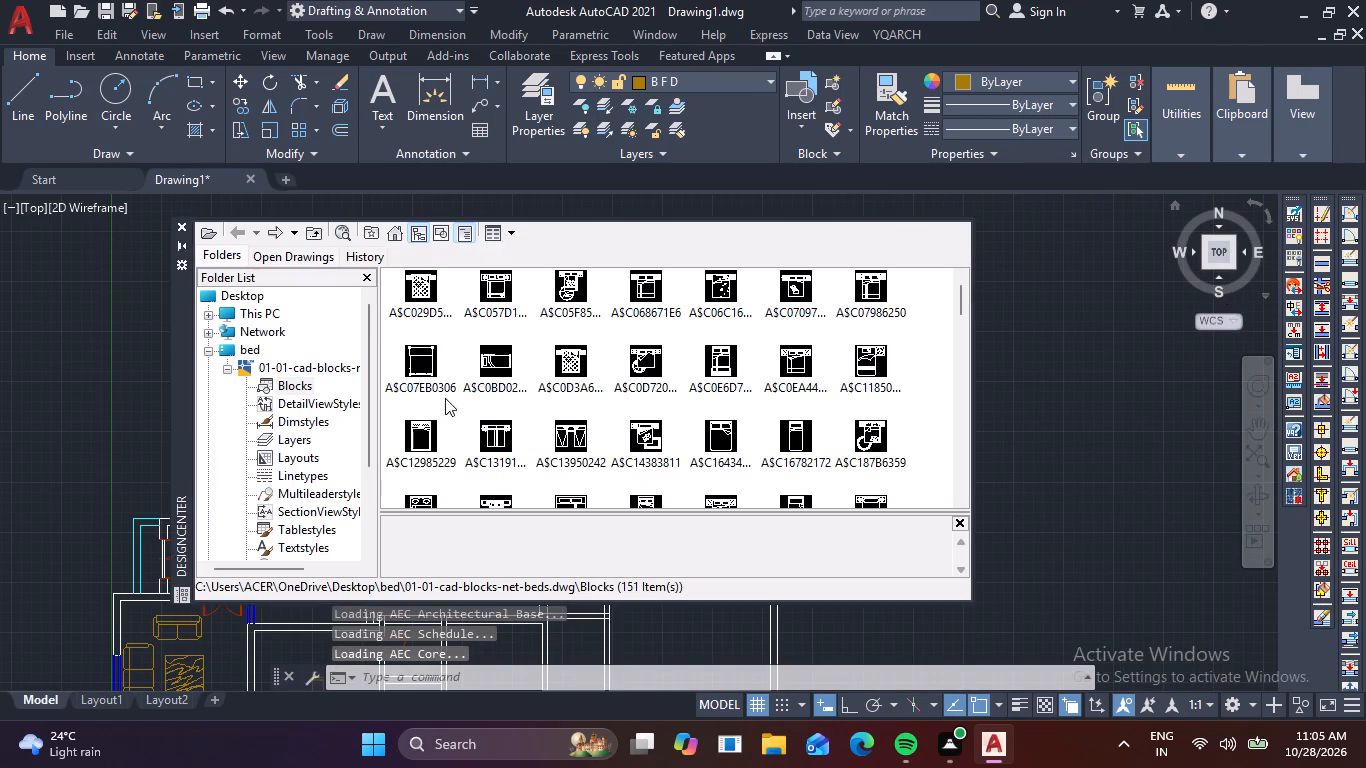
scroll(291, 315, "up", 1)
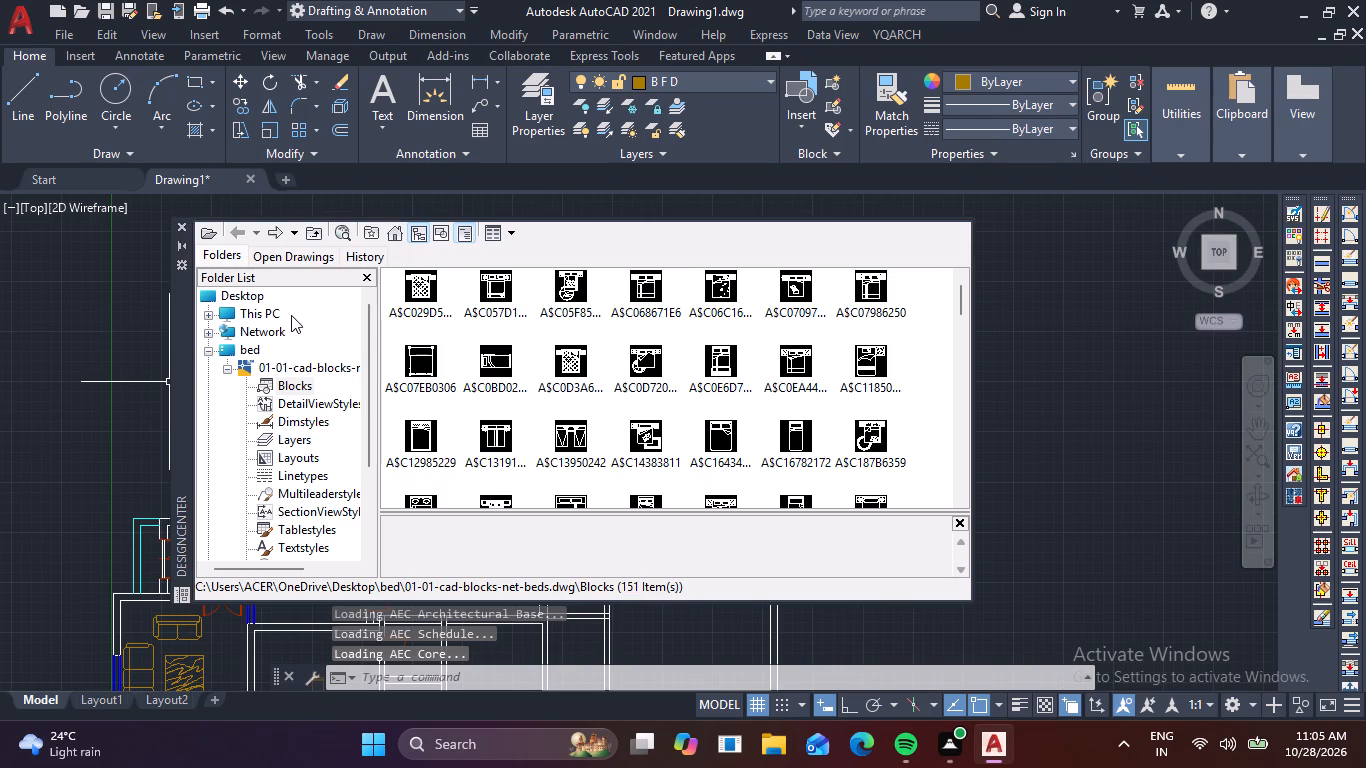
scroll(291, 315, "down", 4)
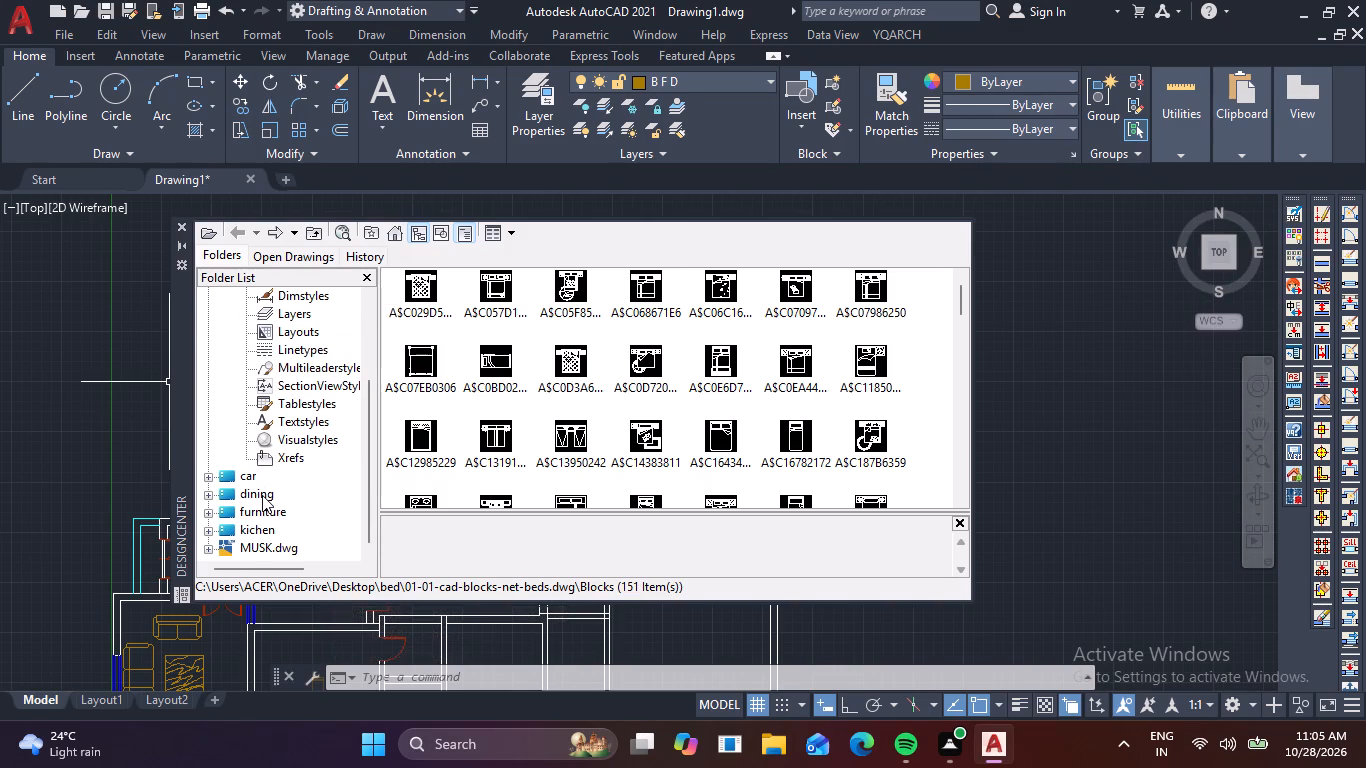
left_click(262, 495)
left_click(262, 495)
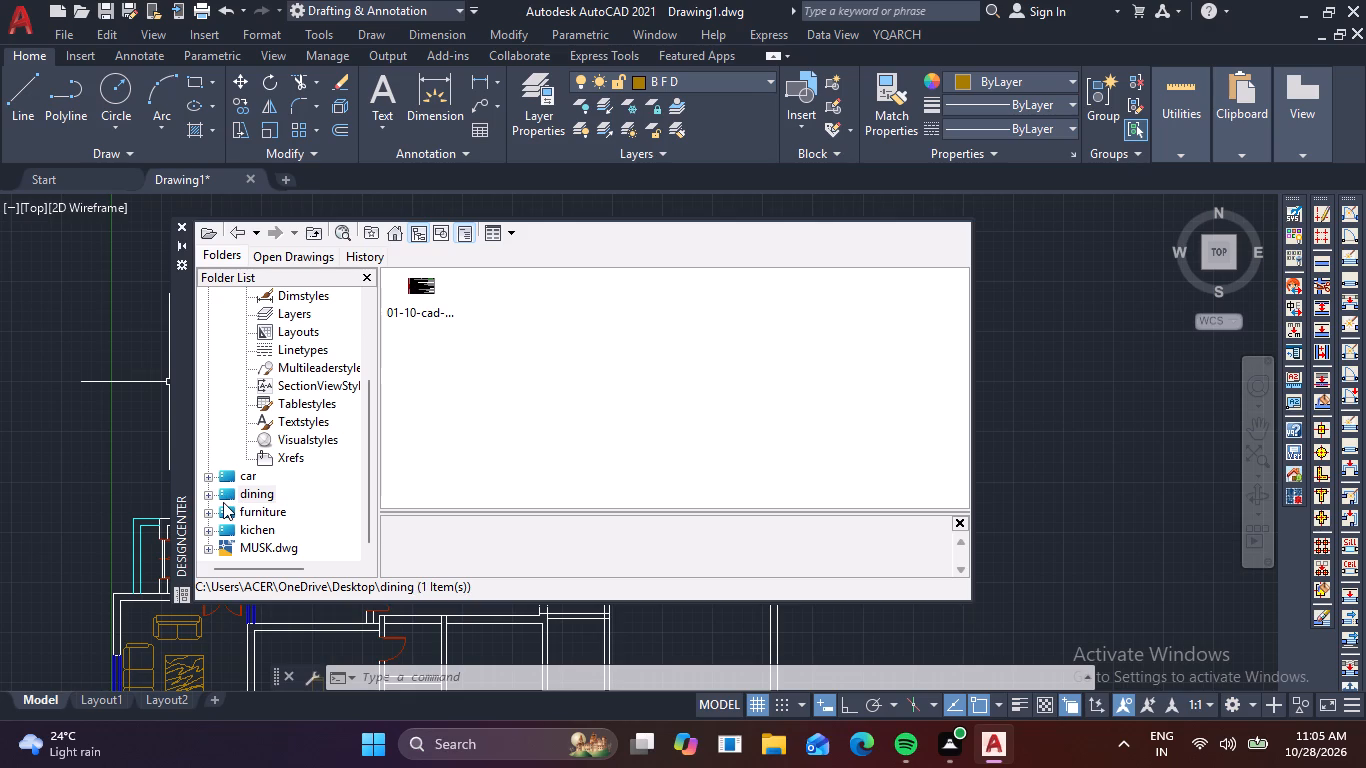
left_click(228, 509)
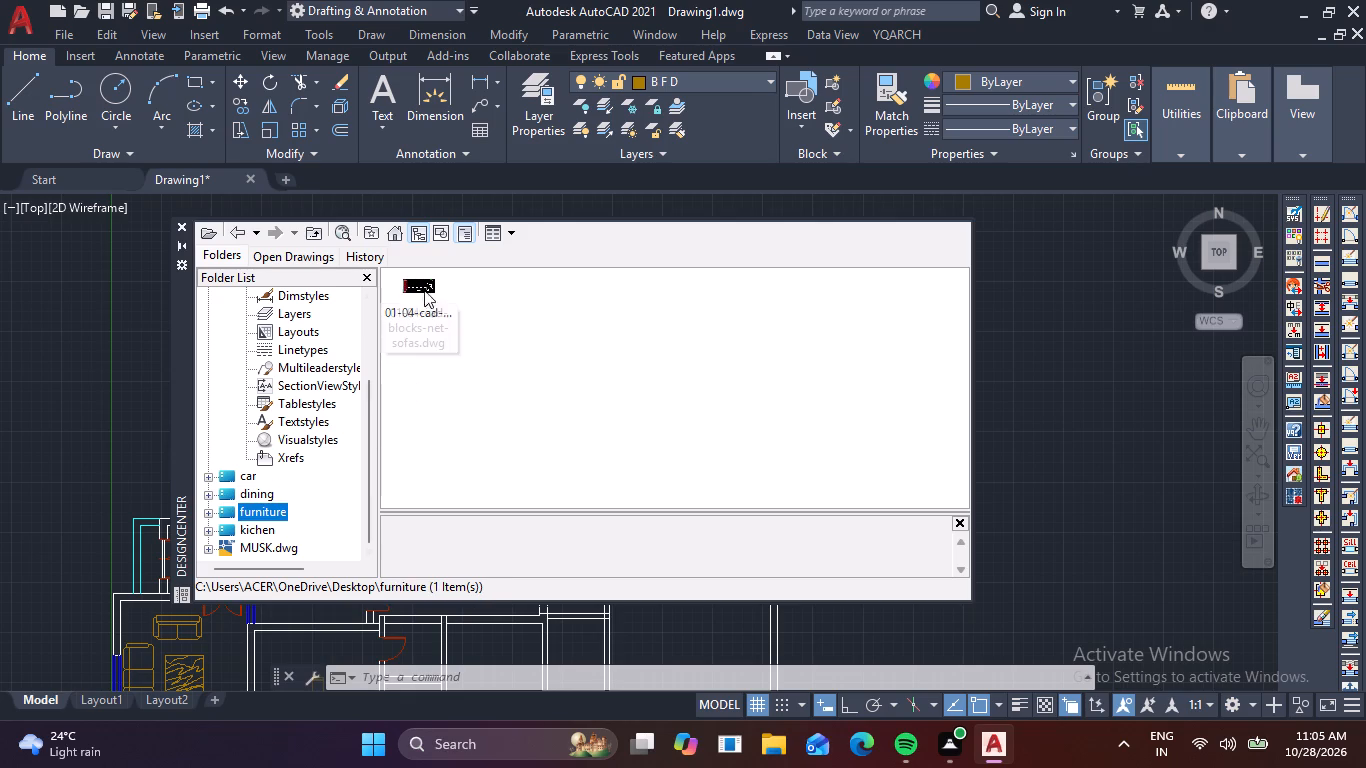
double_click(416, 289)
double_click(408, 301)
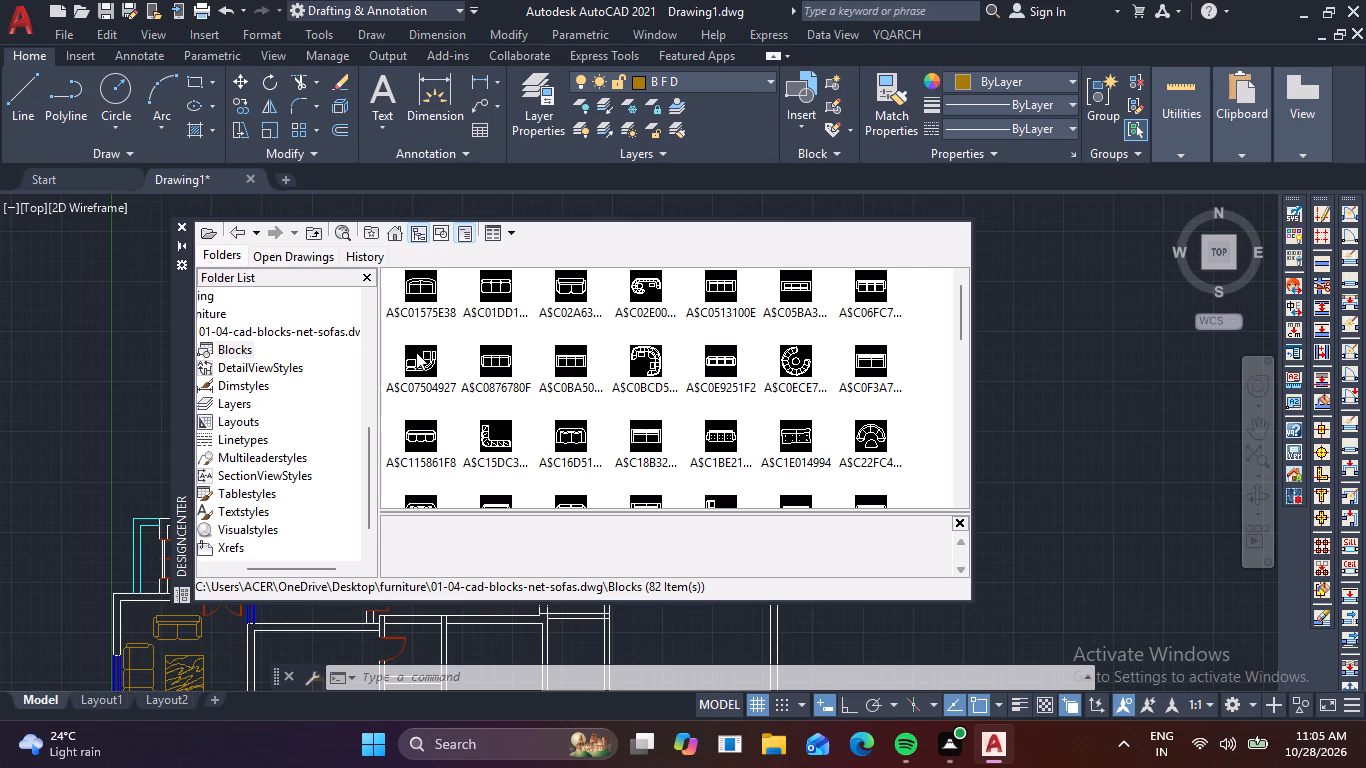
scroll(414, 352, "down", 1)
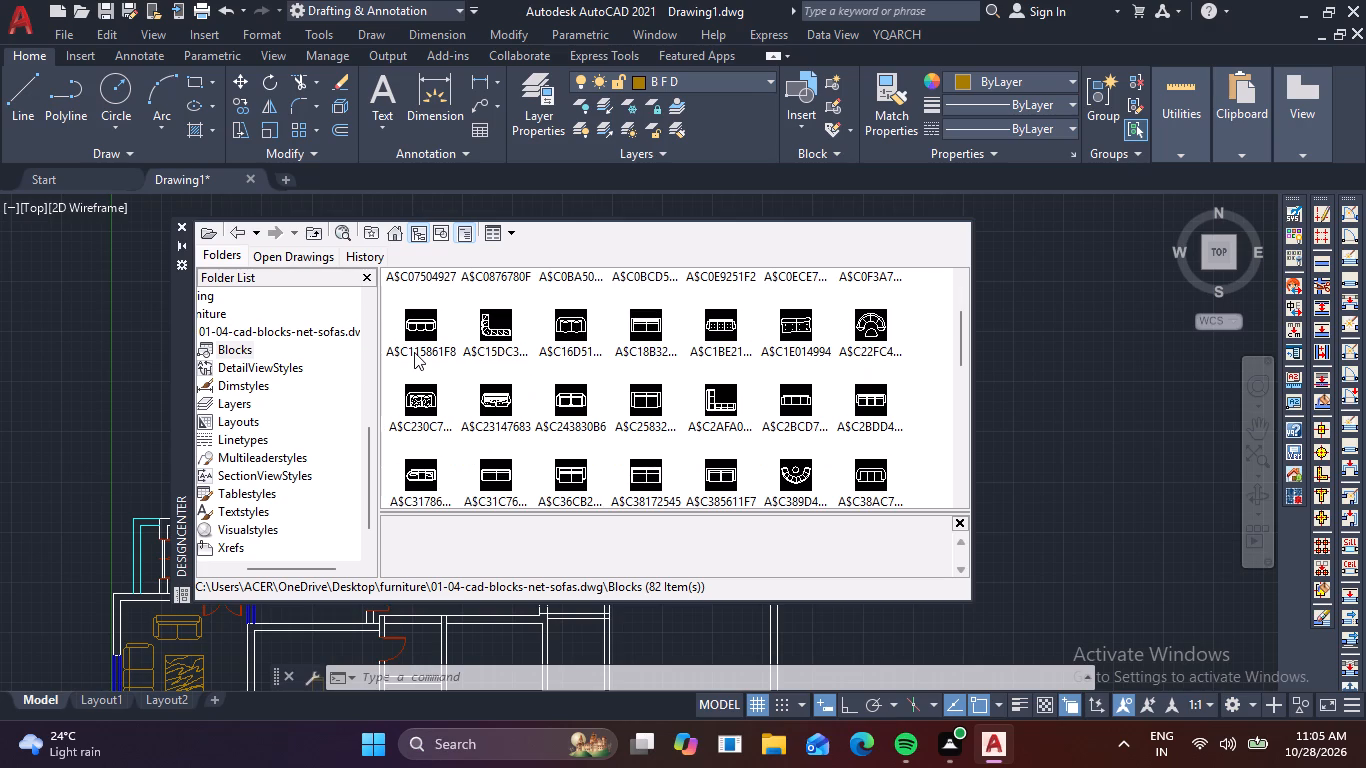
scroll(414, 352, "down", 1)
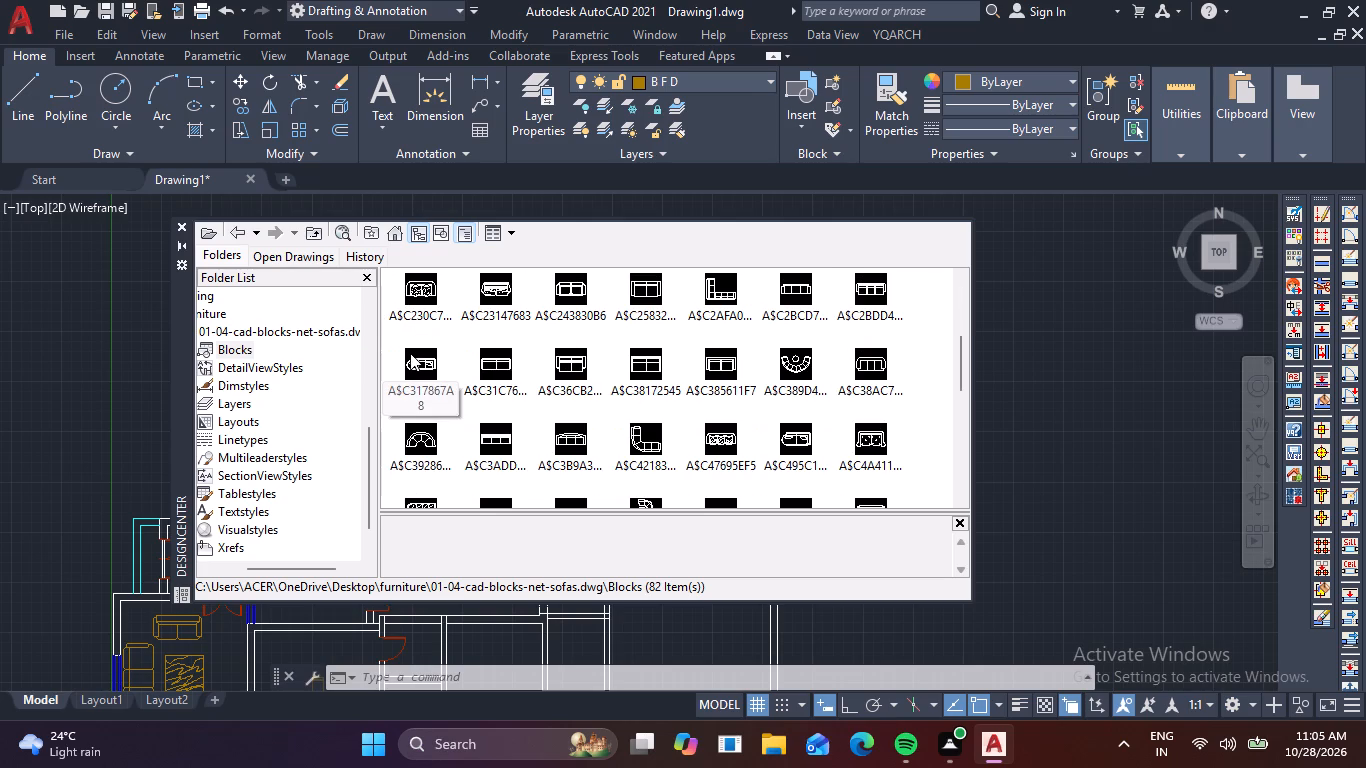
scroll(549, 361, "down", 1)
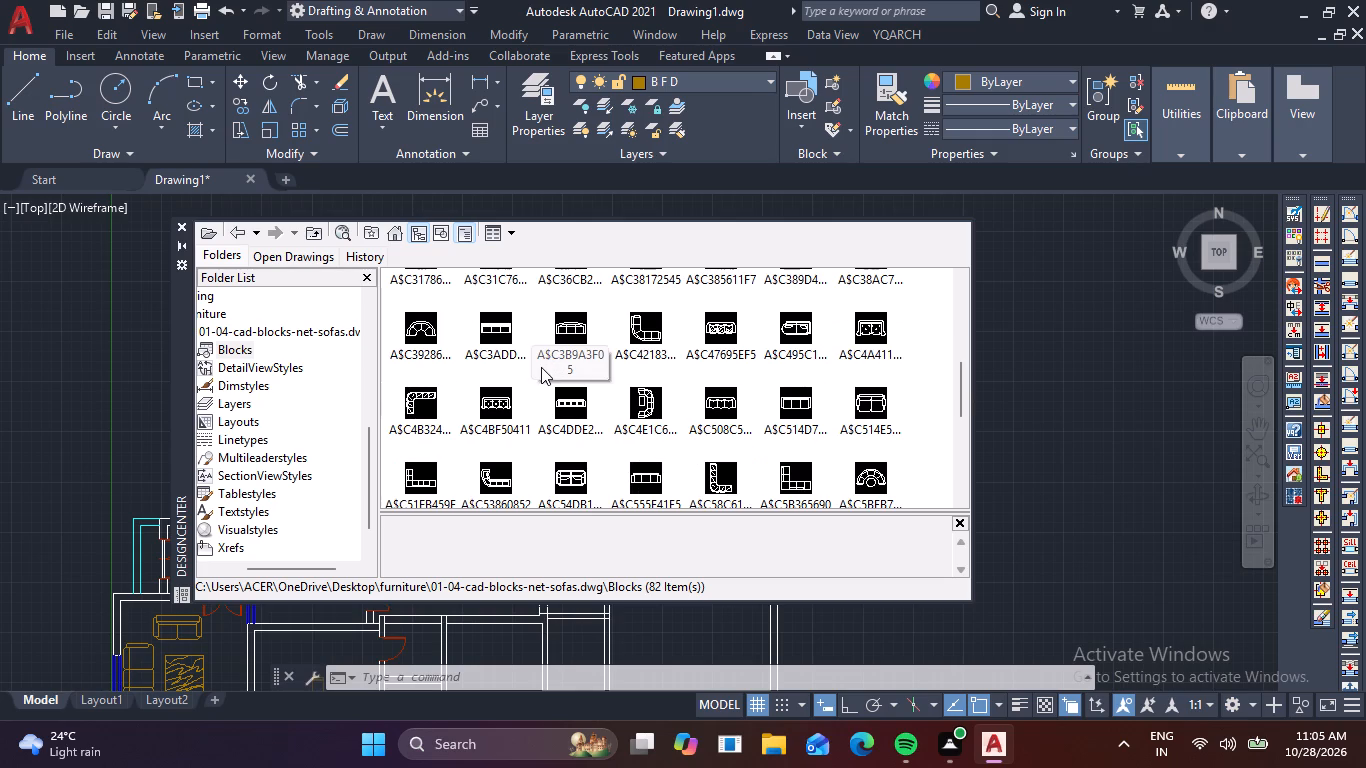
scroll(537, 370, "down", 3)
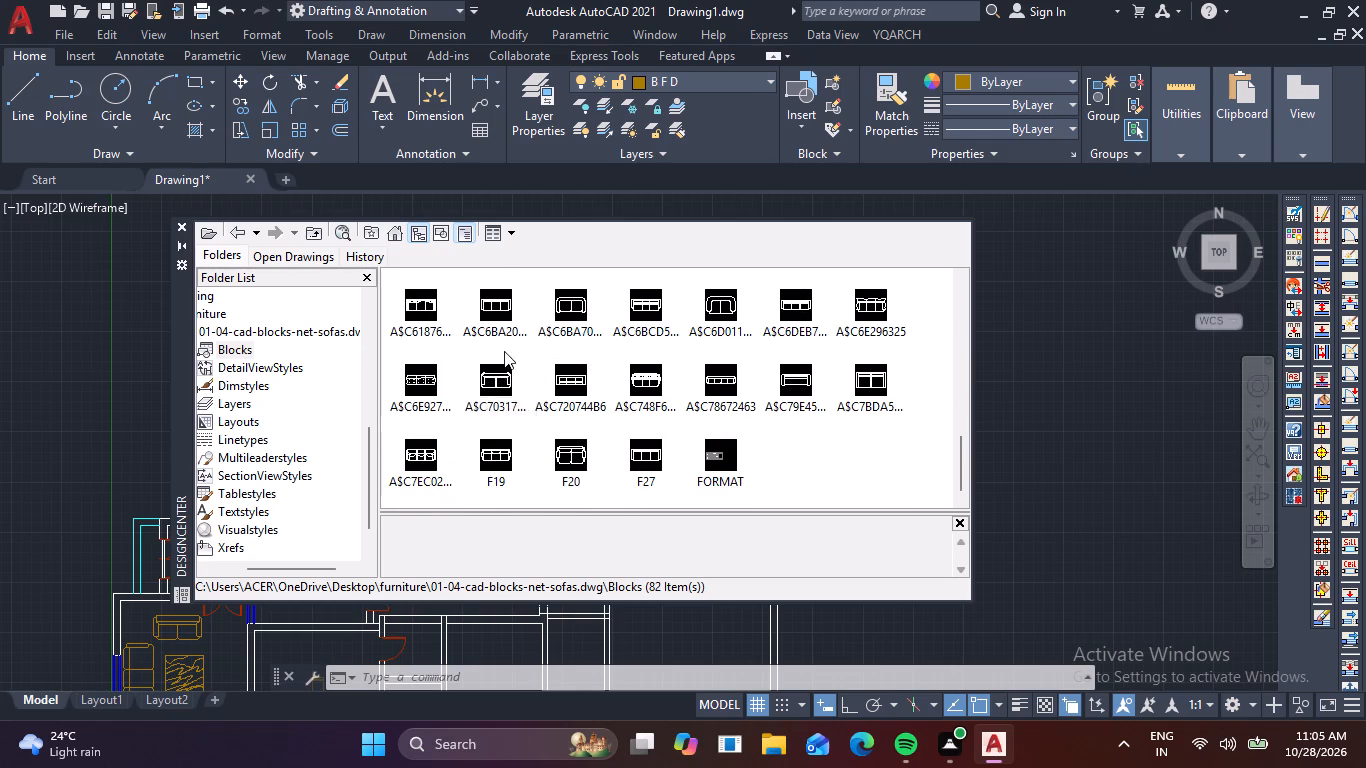
scroll(504, 350, "up", 5)
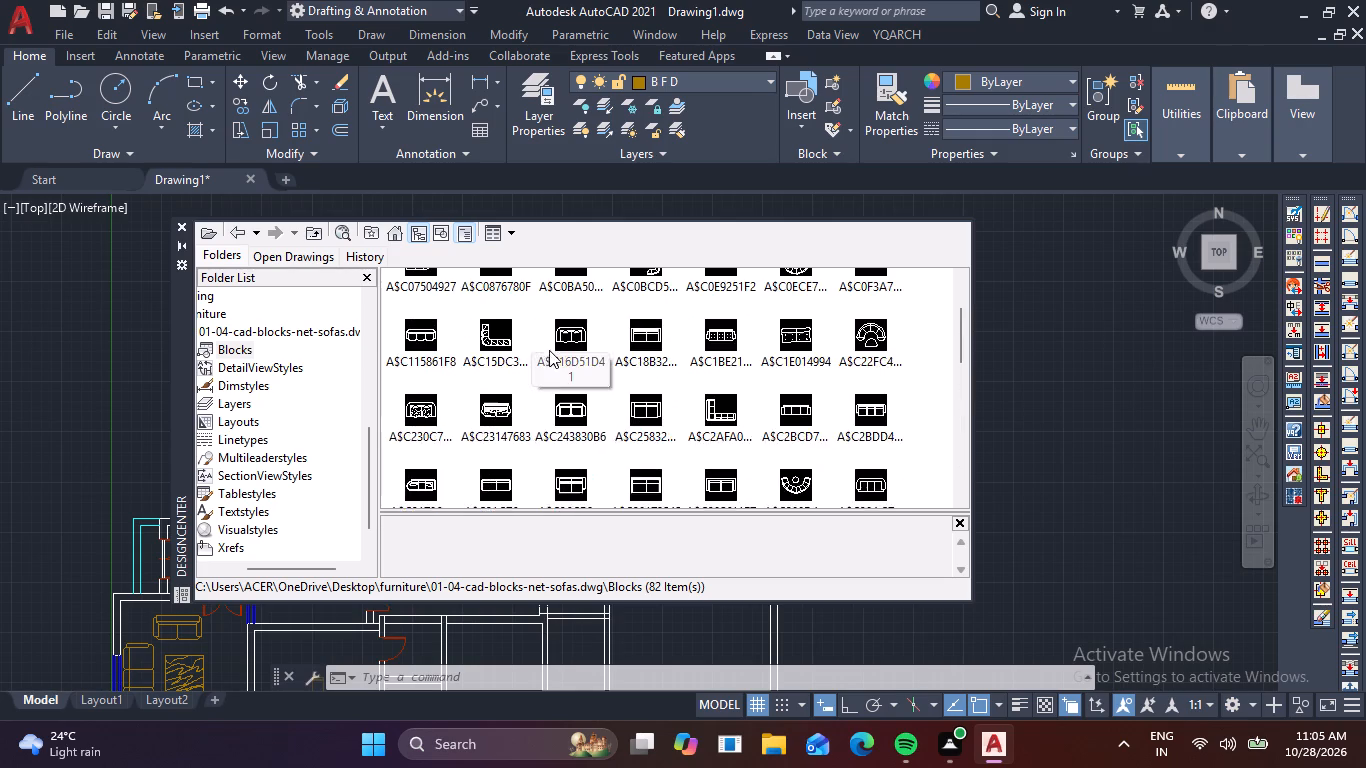
scroll(551, 347, "up", 4)
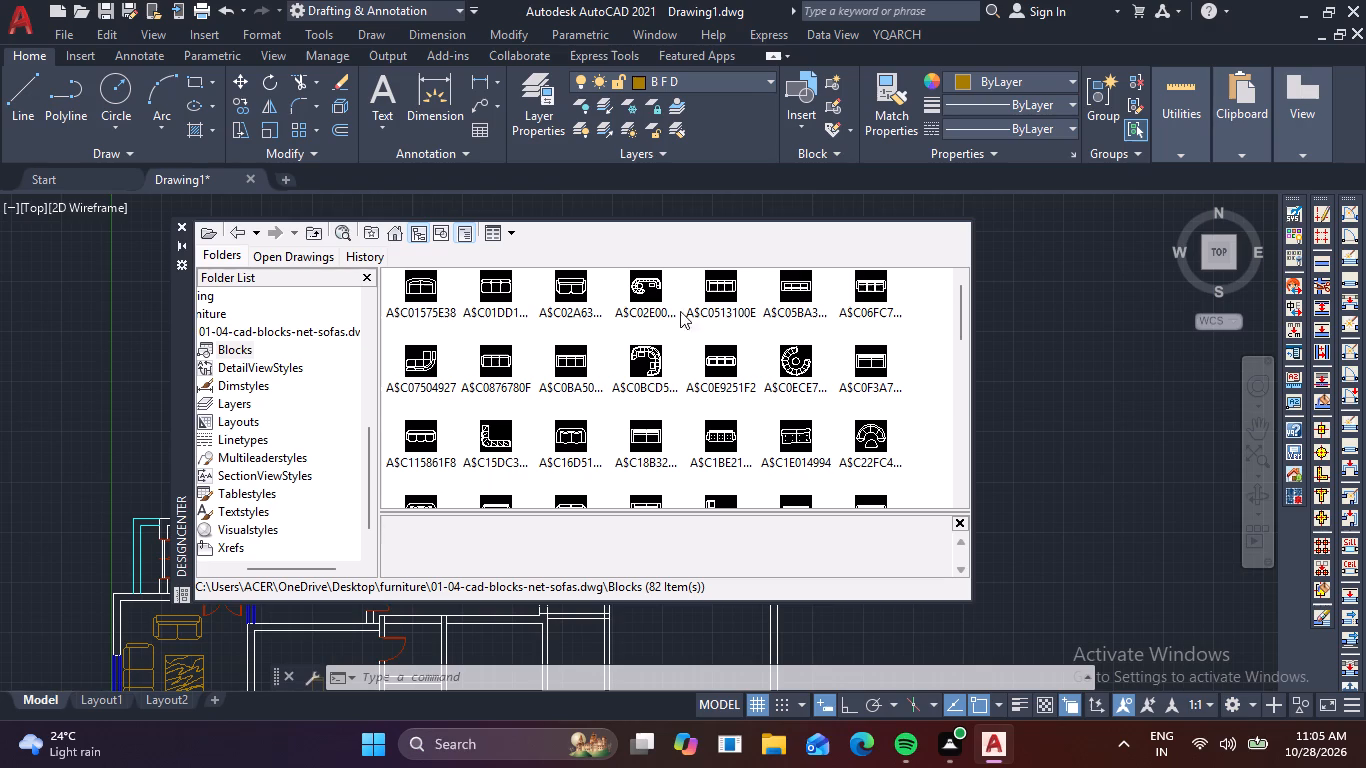
left_click(182, 232)
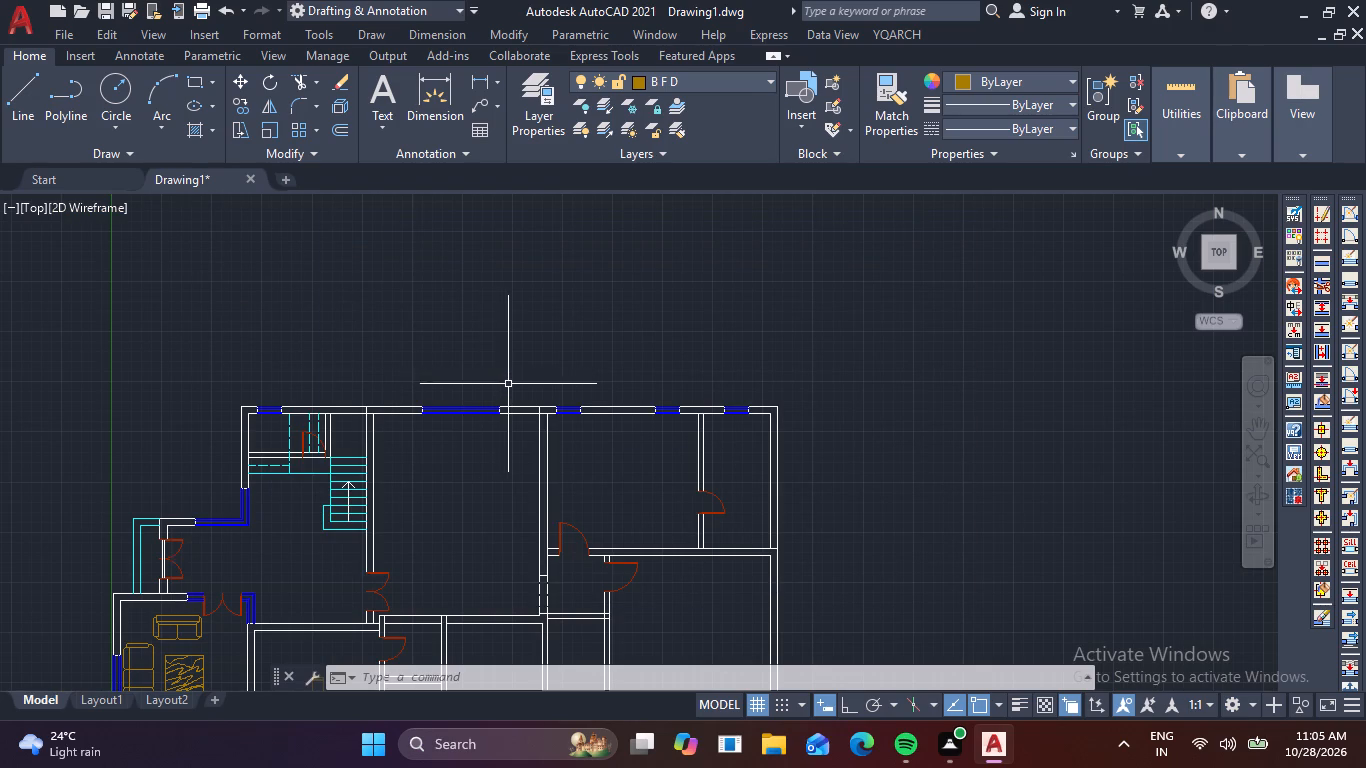
Insert the curved-back sofa block (A$C01575...) from the recent blocks outside the plan, just north of the large top-middle room.
type("I")
key("space")
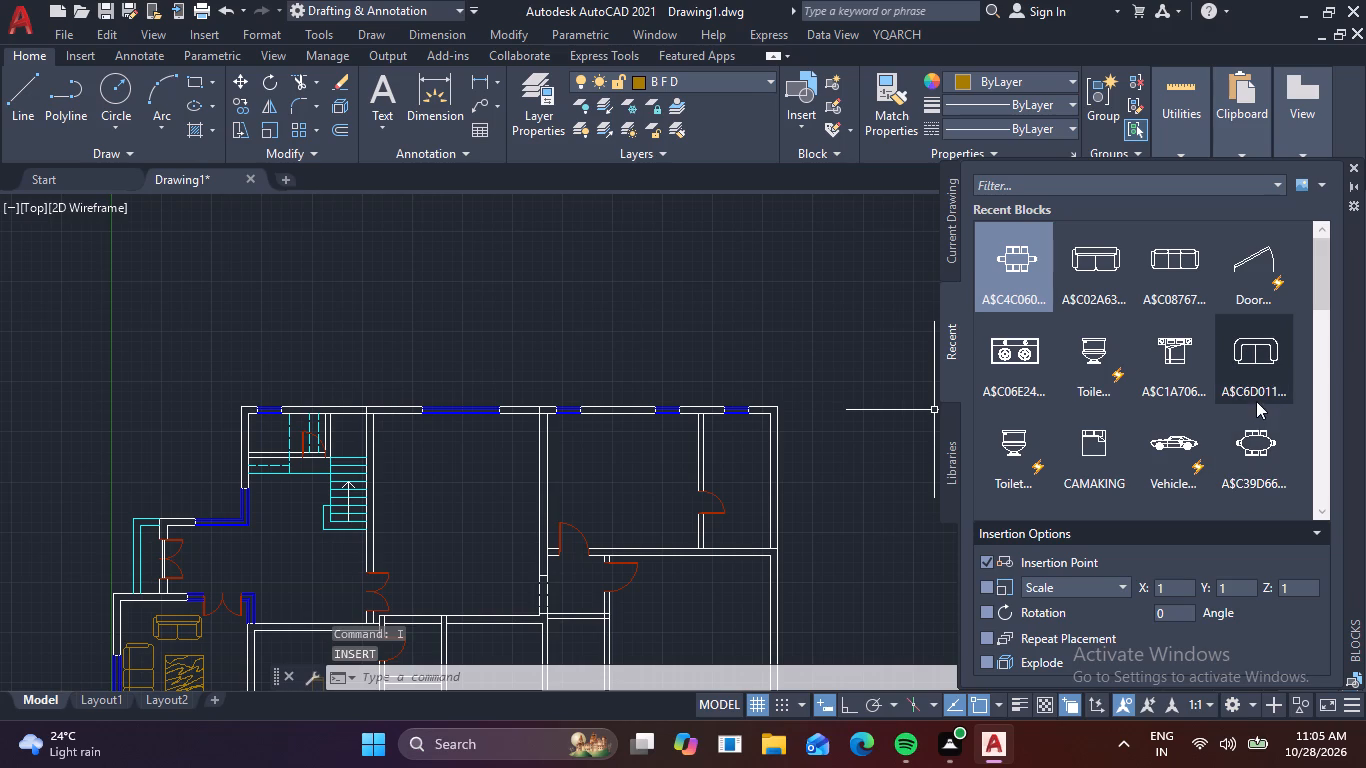
scroll(1259, 391, "down", 3)
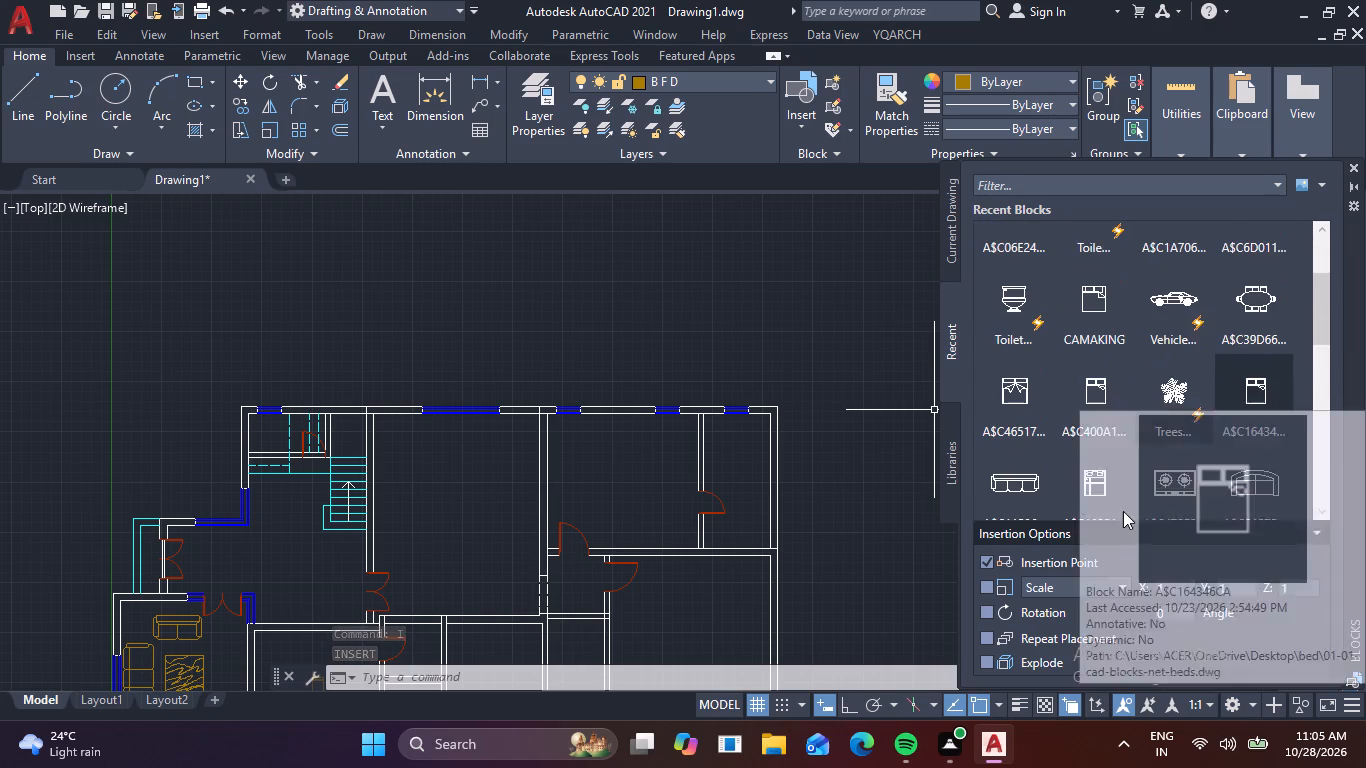
scroll(1069, 546, "down", 2)
scroll(1151, 493, "down", 1)
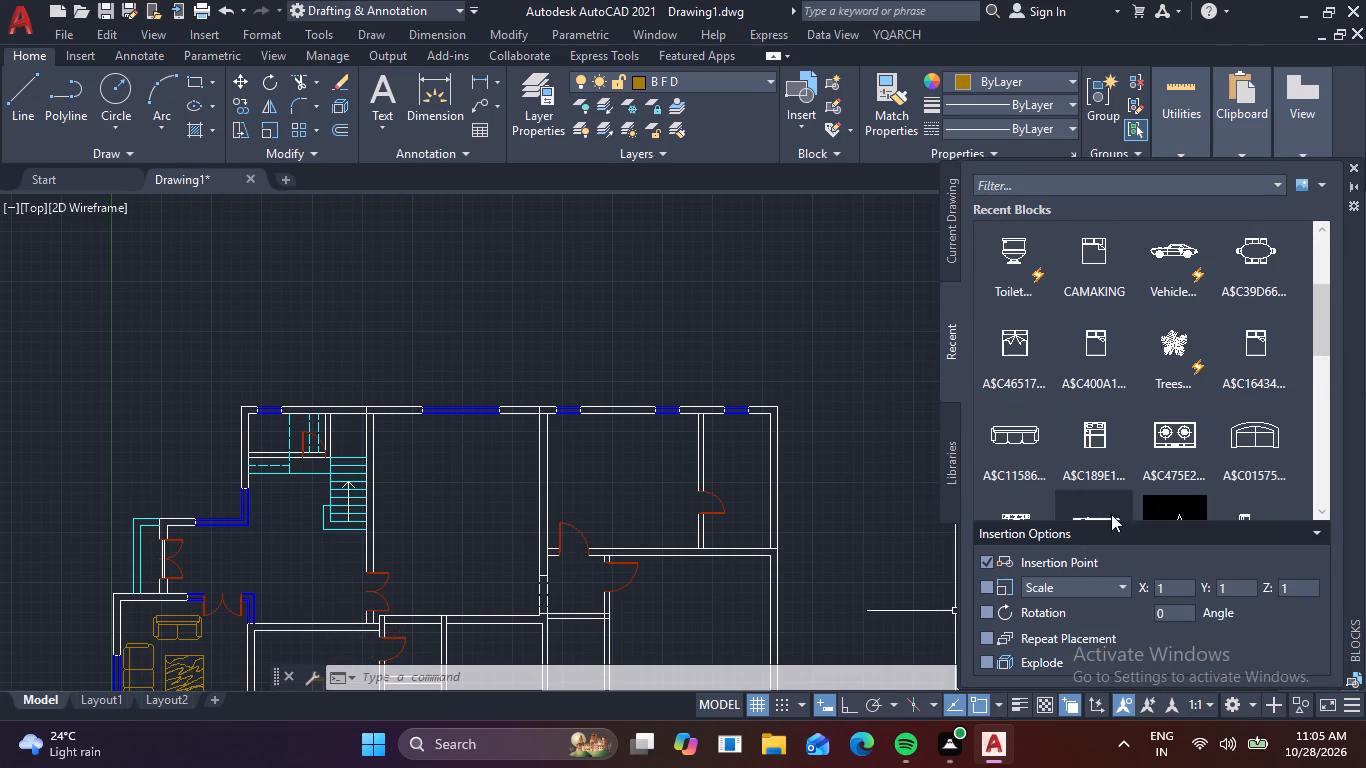
scroll(1113, 493, "down", 1)
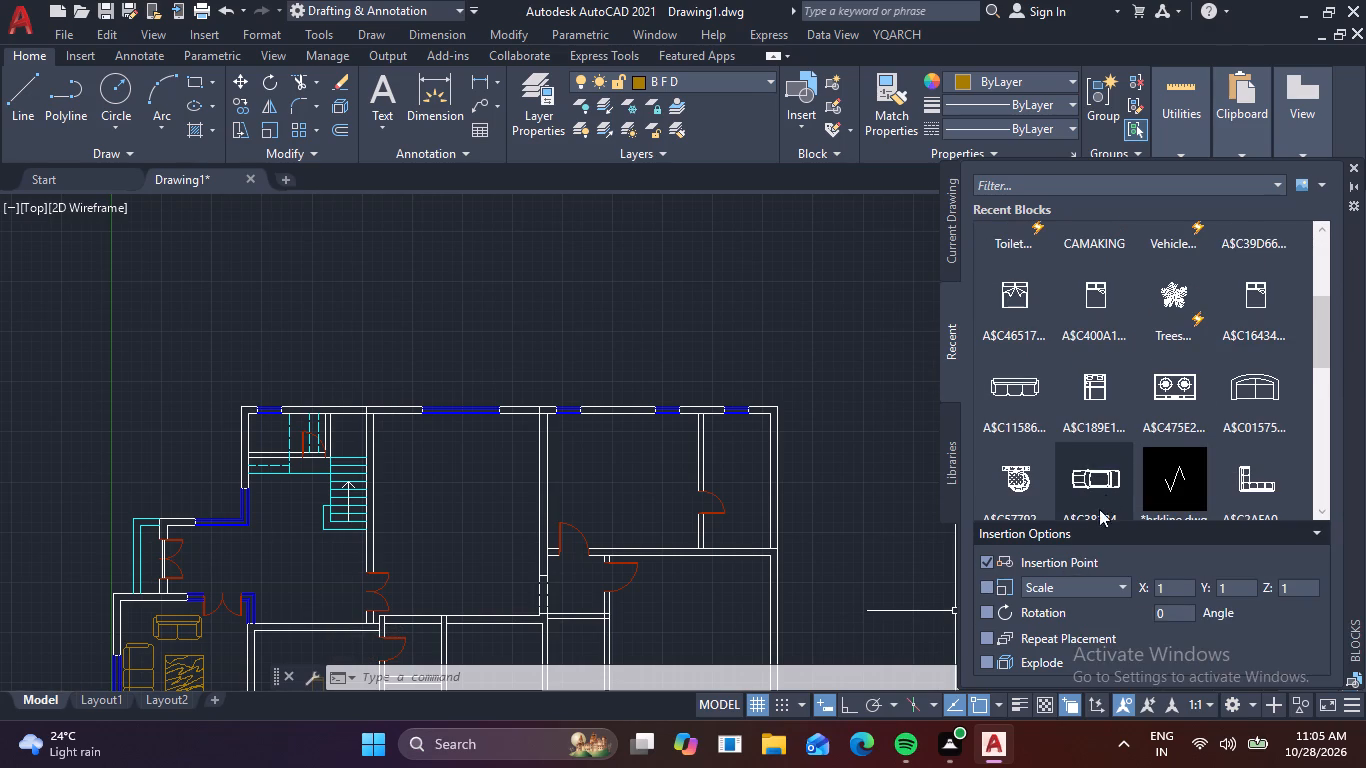
scroll(1100, 508, "down", 4)
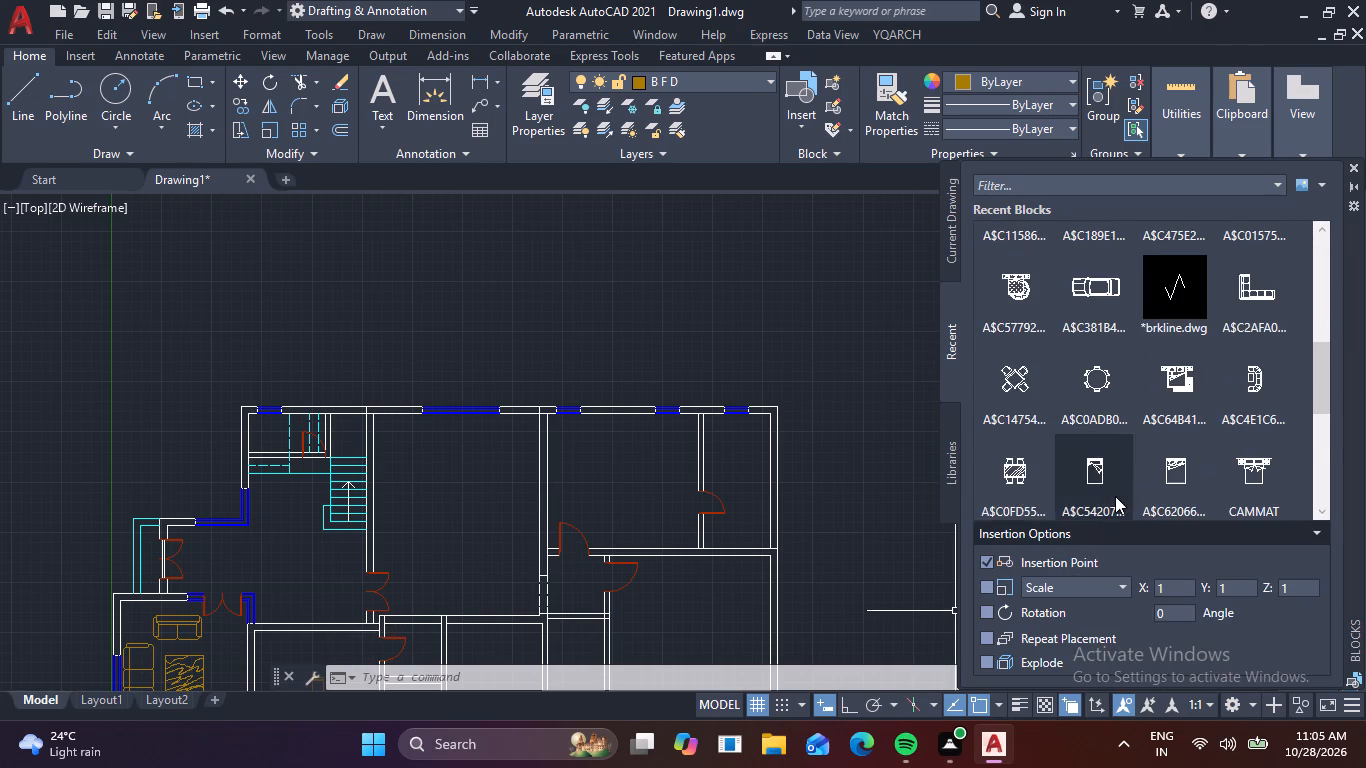
scroll(1116, 495, "down", 3)
scroll(1108, 501, "up", 2)
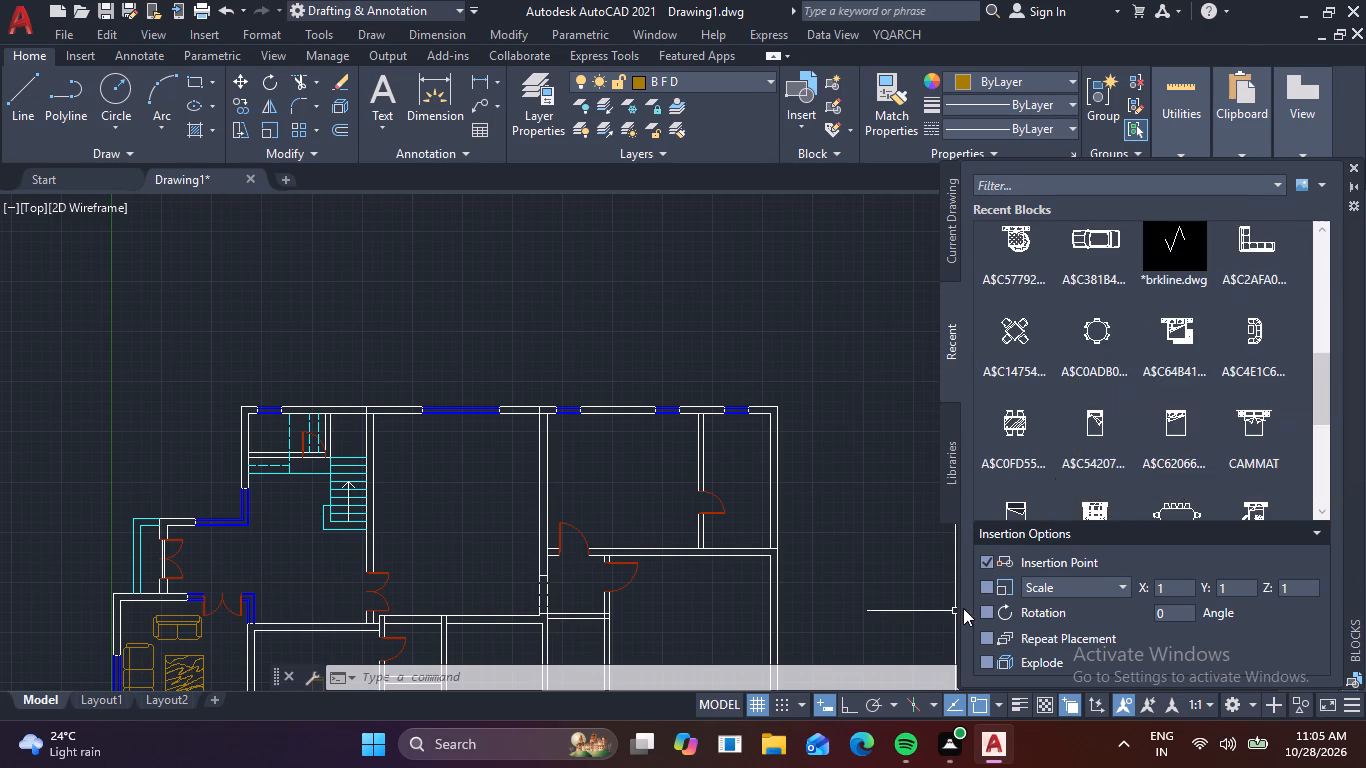
scroll(1108, 511, "up", 12)
scroll(1111, 492, "down", 1)
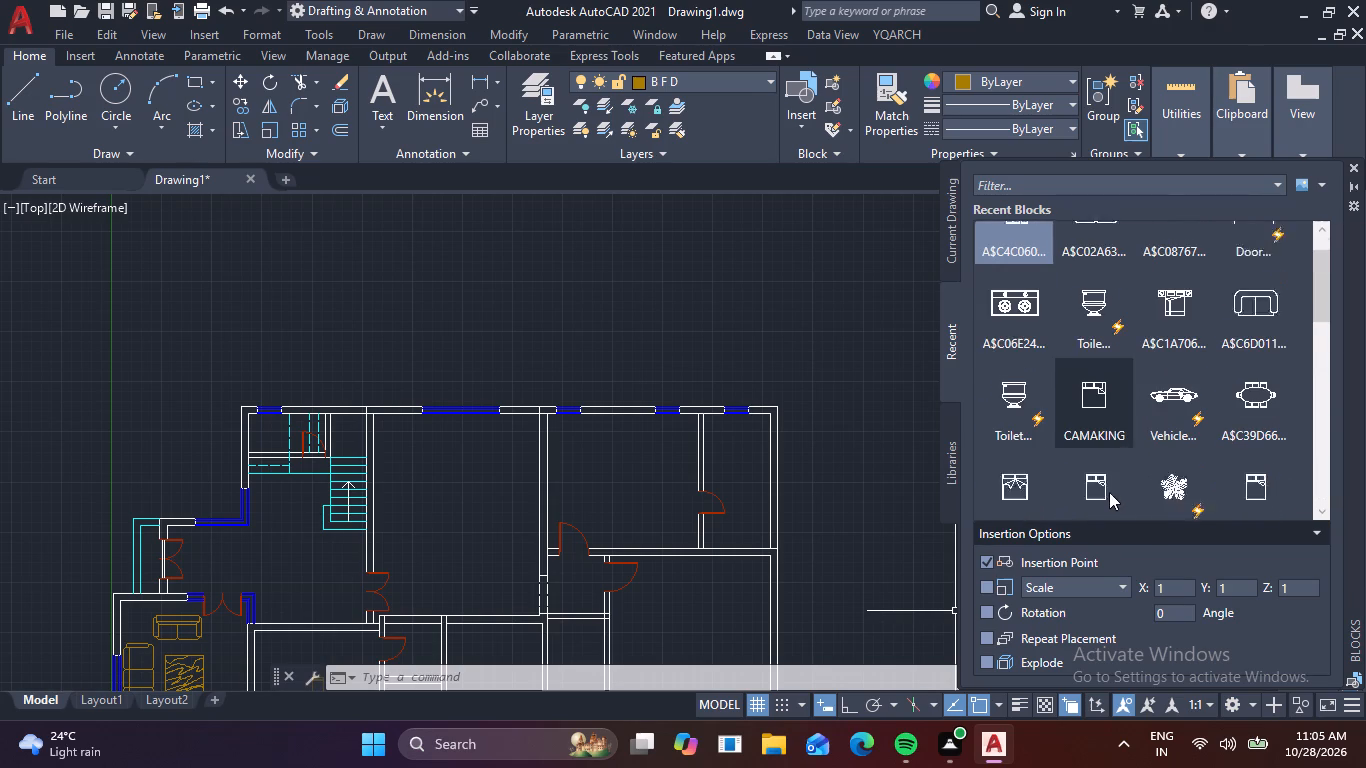
scroll(1109, 492, "down", 1)
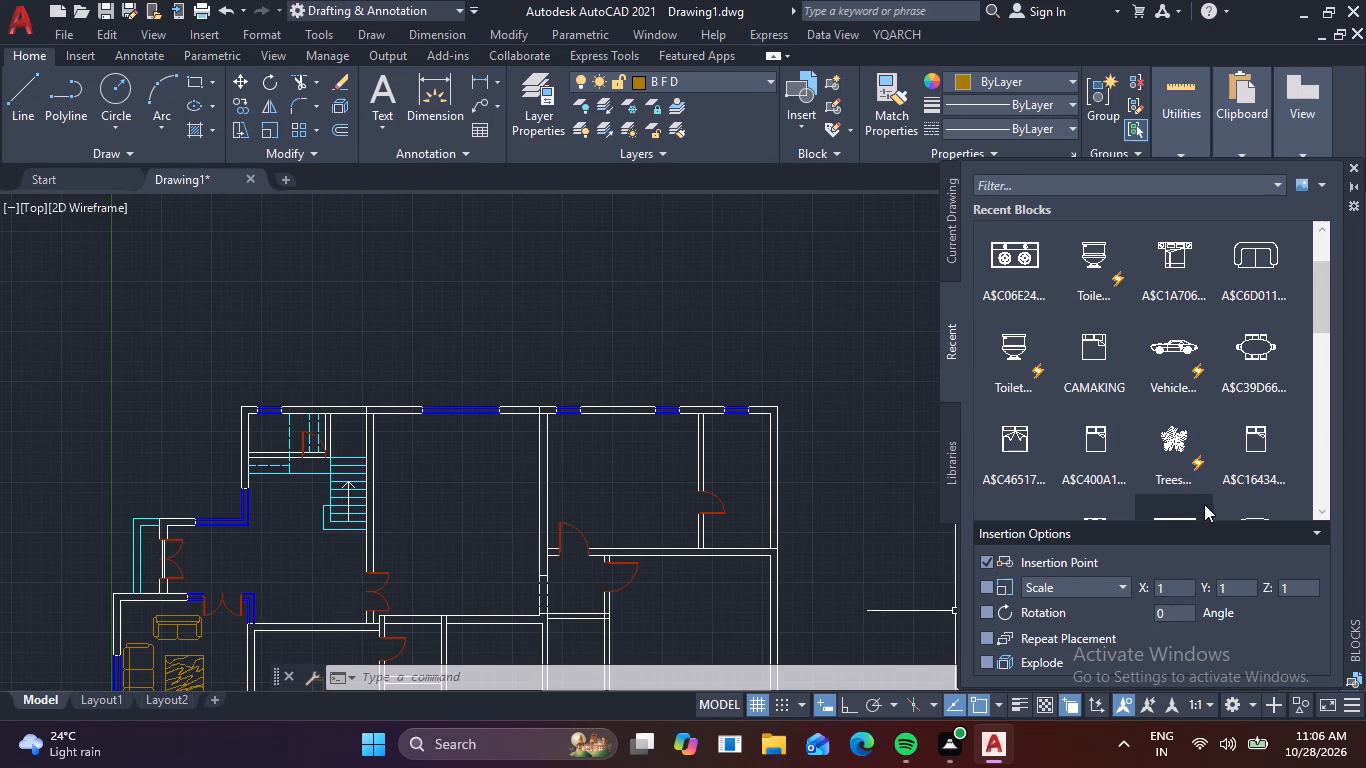
scroll(1199, 504, "down", 2)
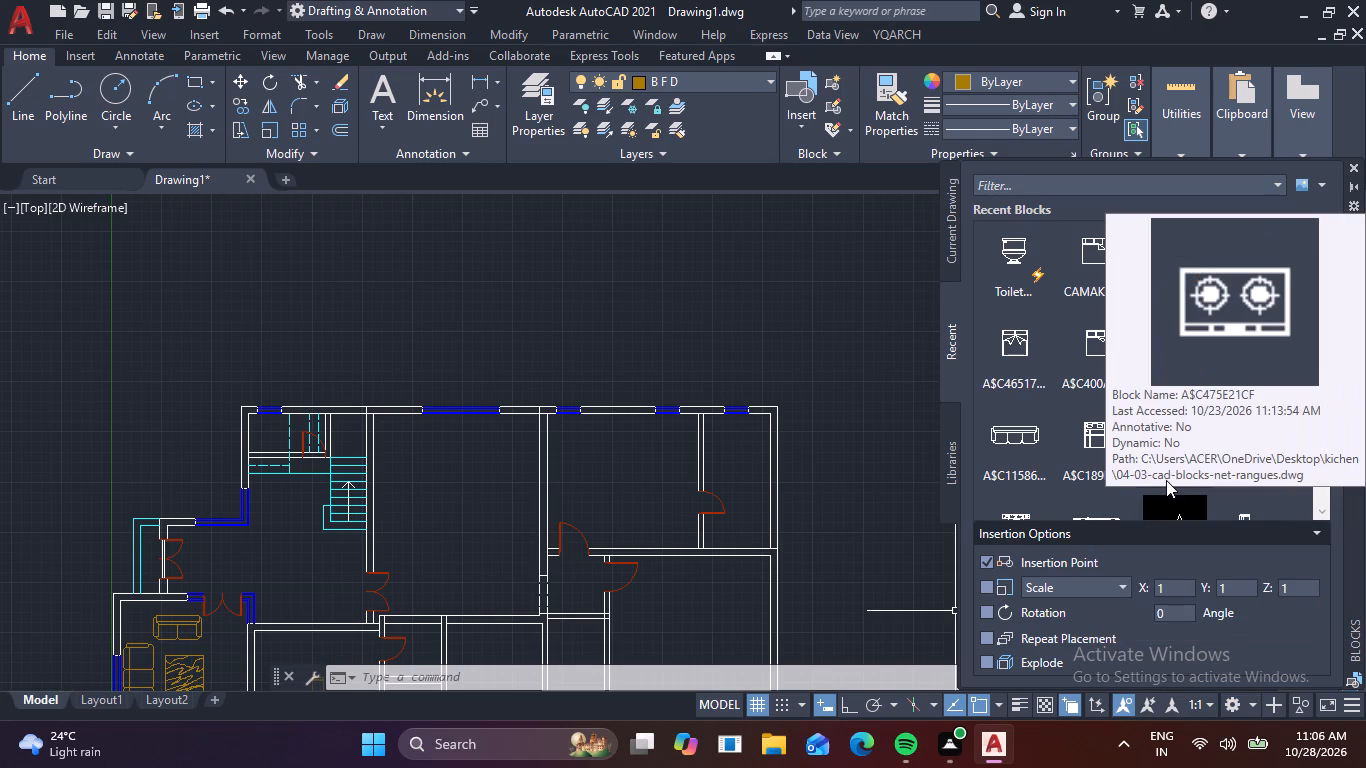
scroll(1129, 473, "up", 5)
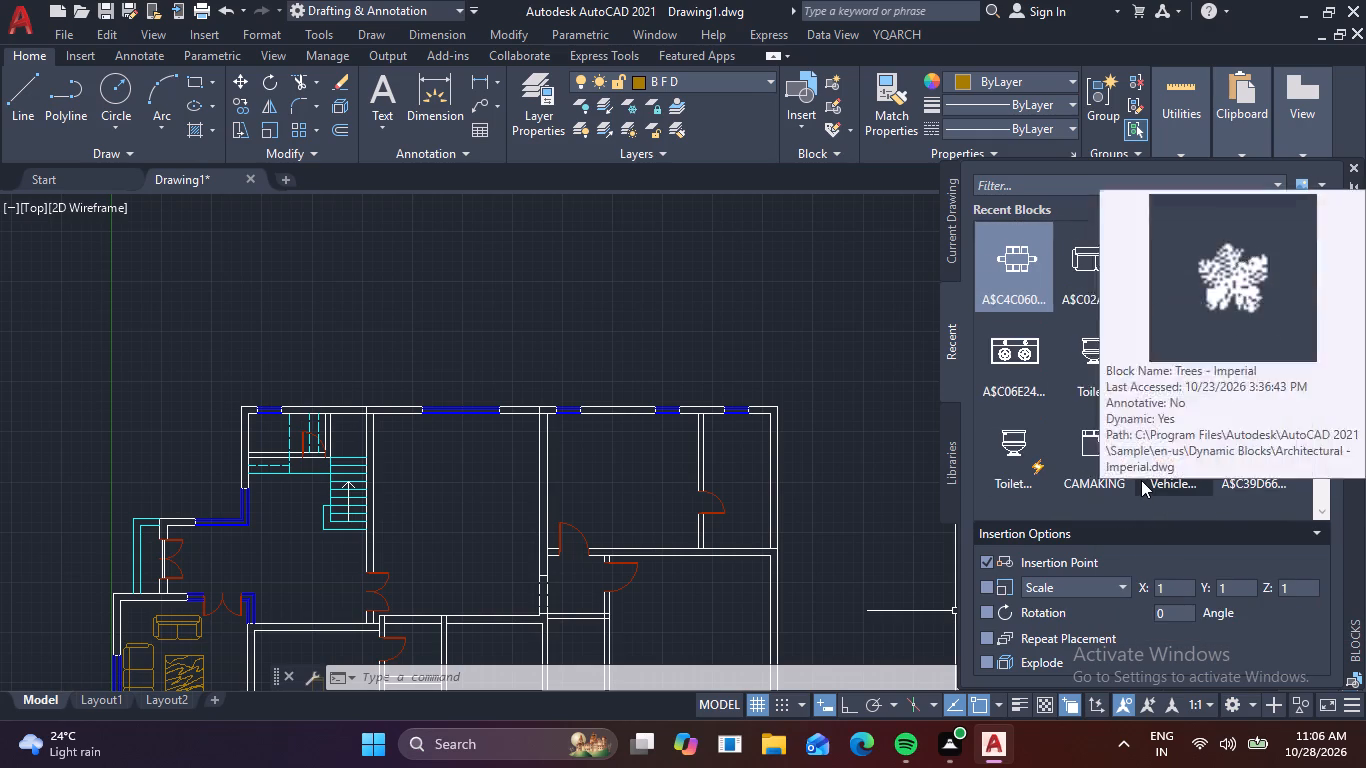
scroll(1141, 480, "up", 5)
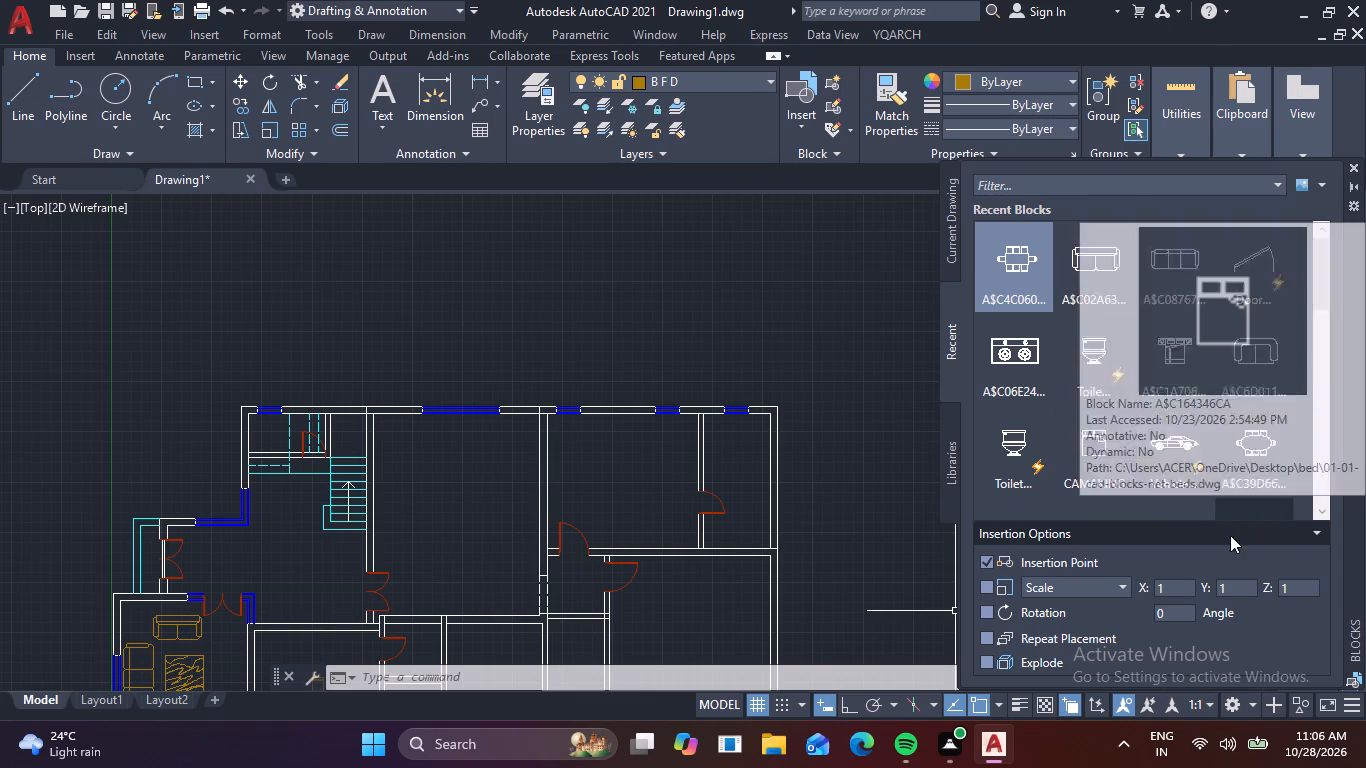
scroll(1221, 505, "down", 1)
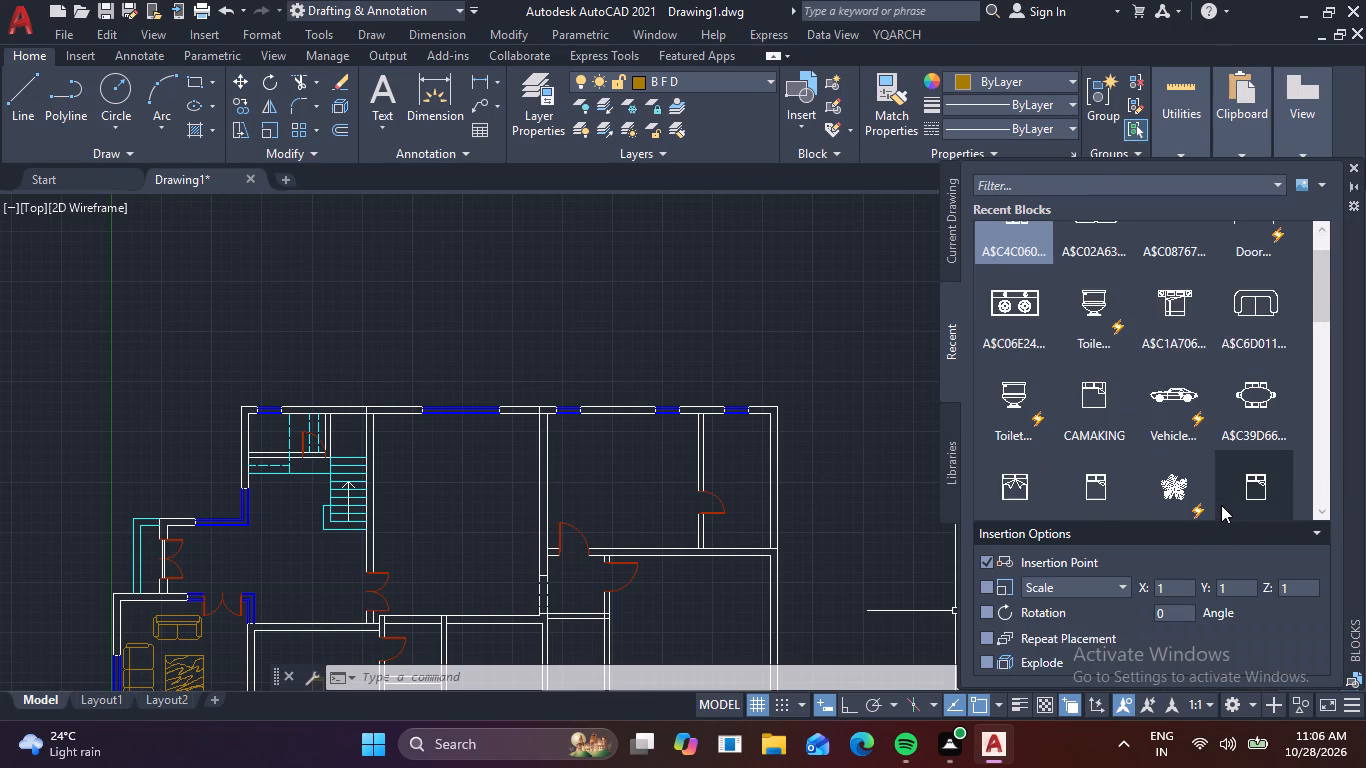
scroll(1221, 504, "down", 3)
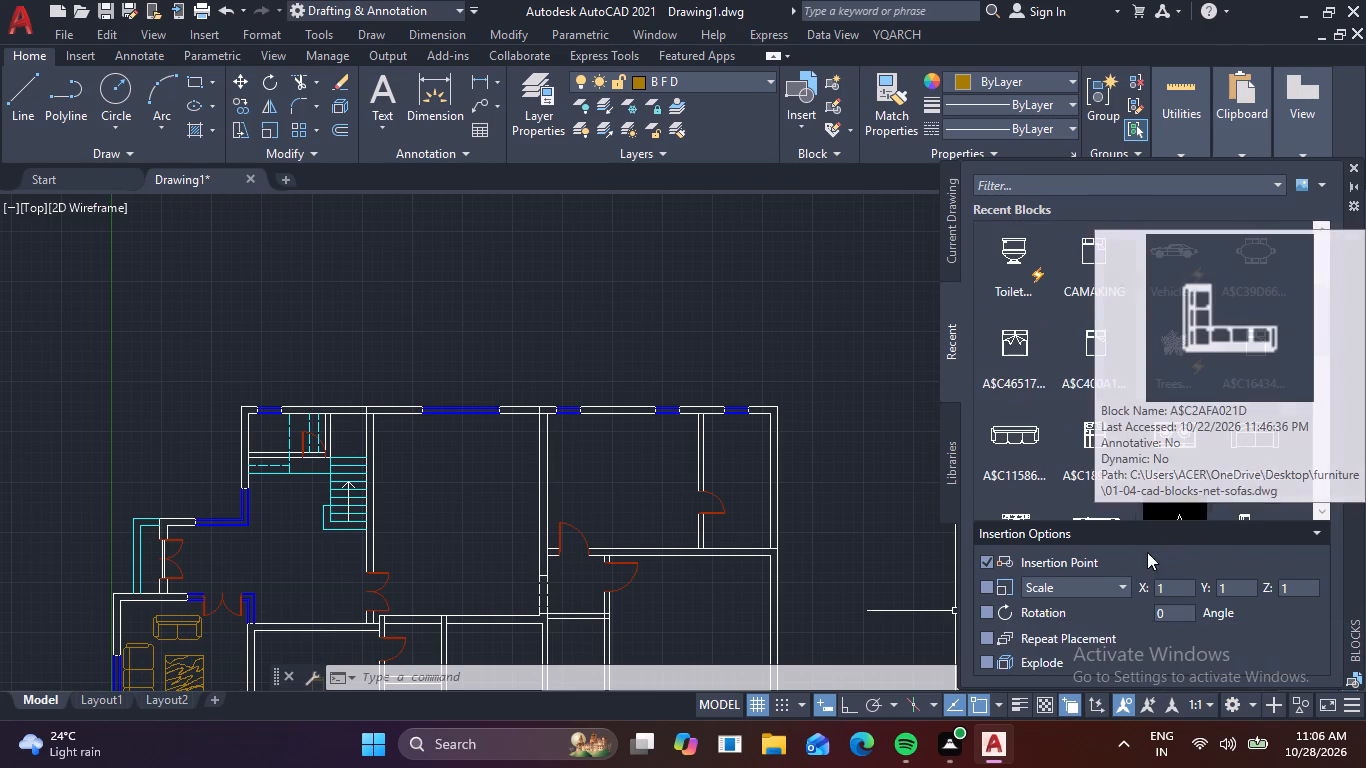
left_click_drag(1266, 429, 514, 298)
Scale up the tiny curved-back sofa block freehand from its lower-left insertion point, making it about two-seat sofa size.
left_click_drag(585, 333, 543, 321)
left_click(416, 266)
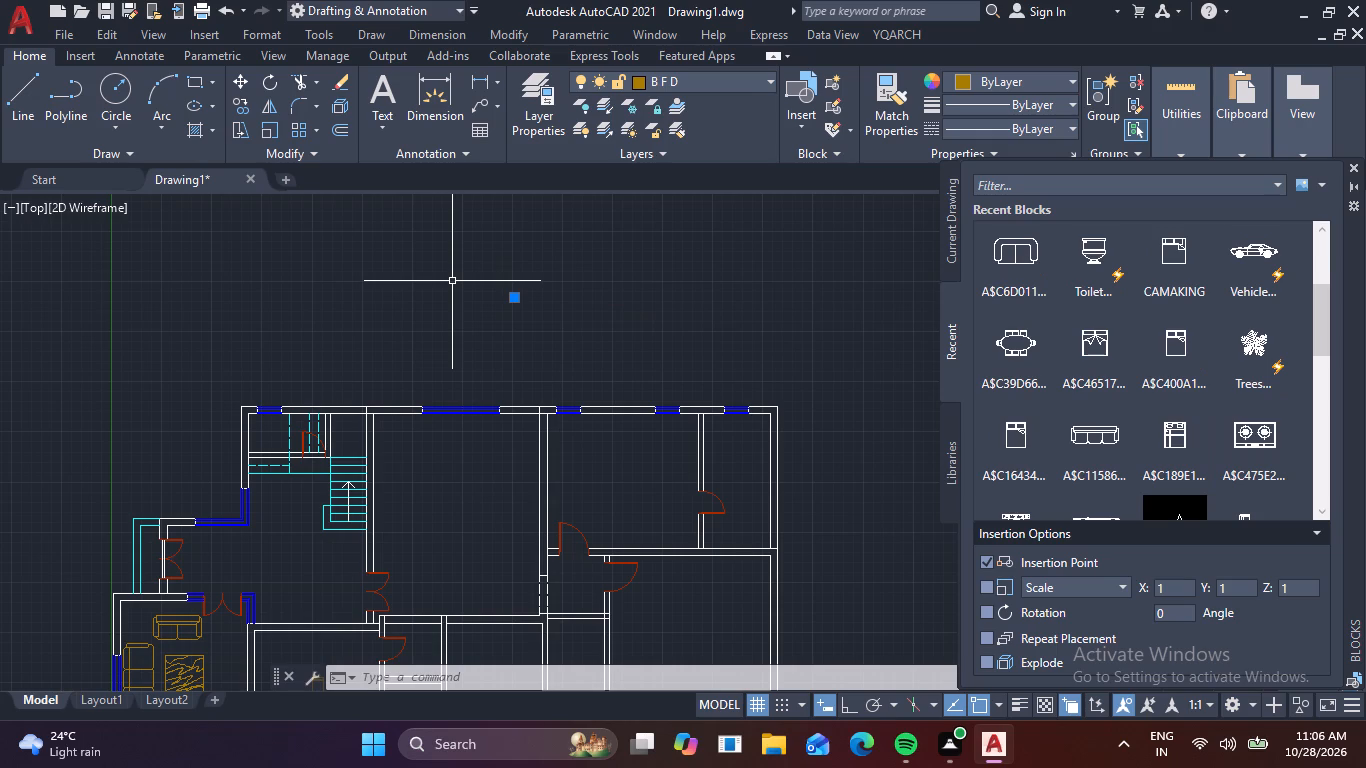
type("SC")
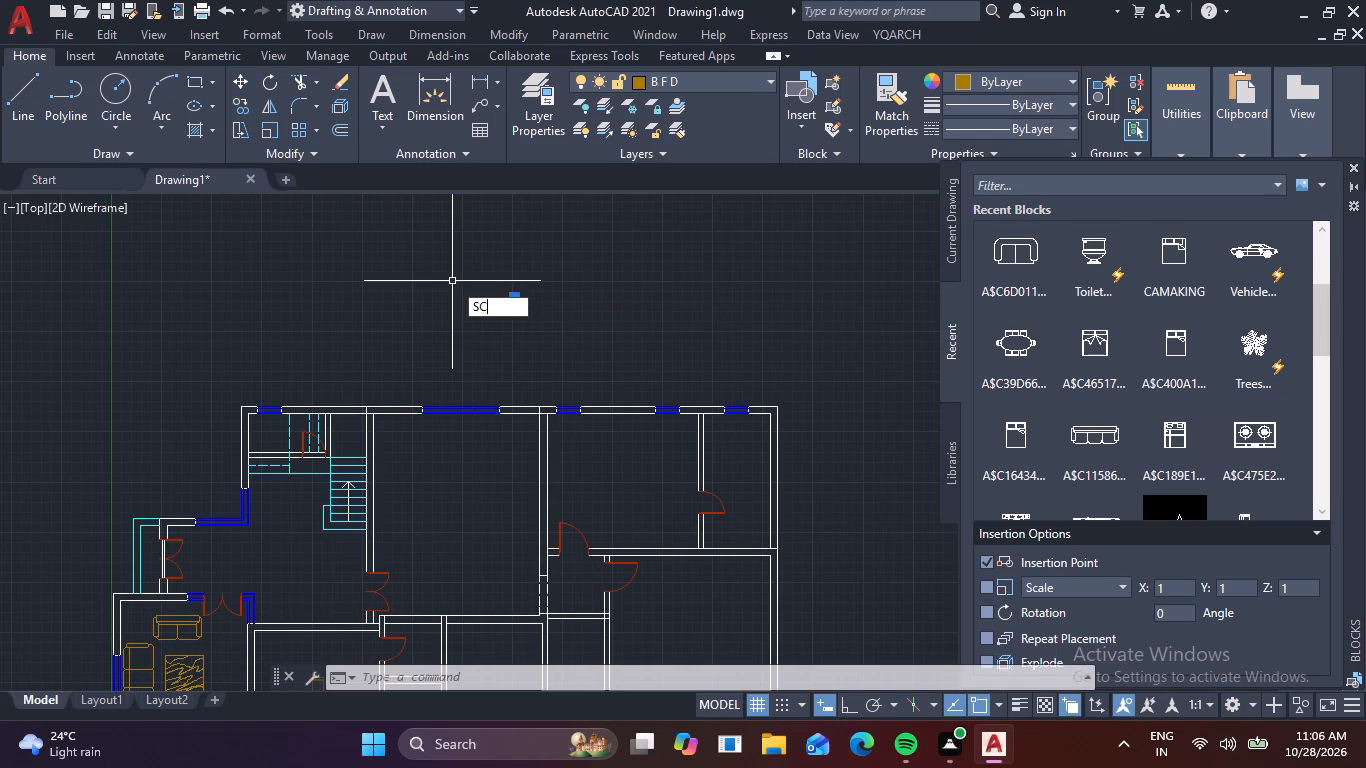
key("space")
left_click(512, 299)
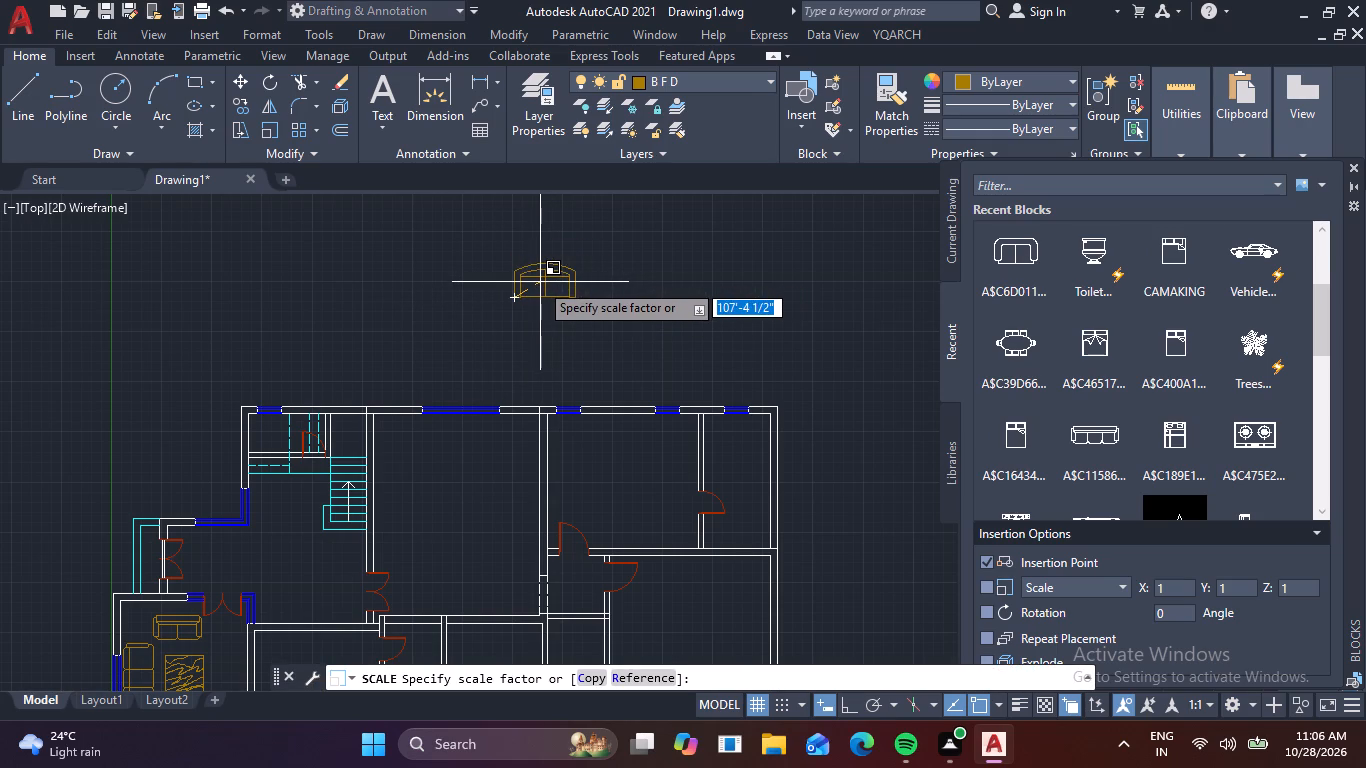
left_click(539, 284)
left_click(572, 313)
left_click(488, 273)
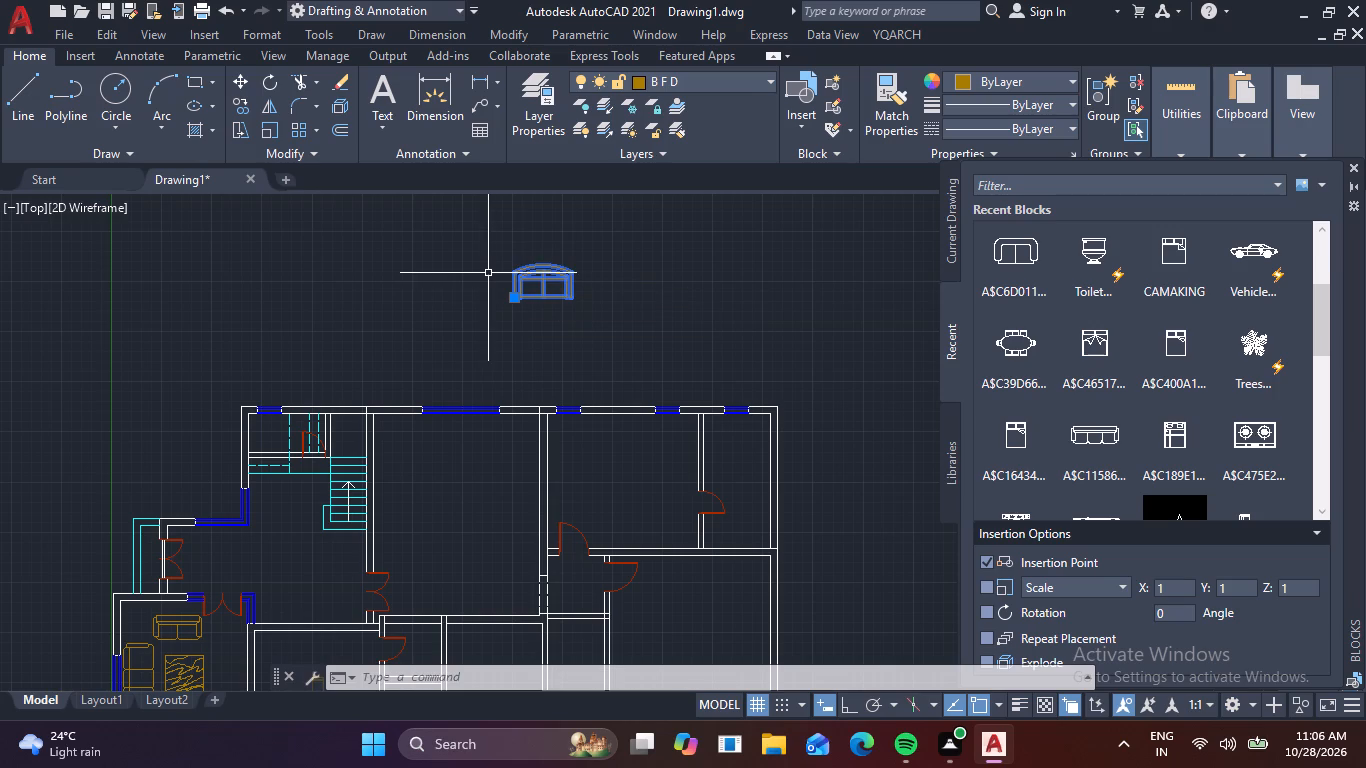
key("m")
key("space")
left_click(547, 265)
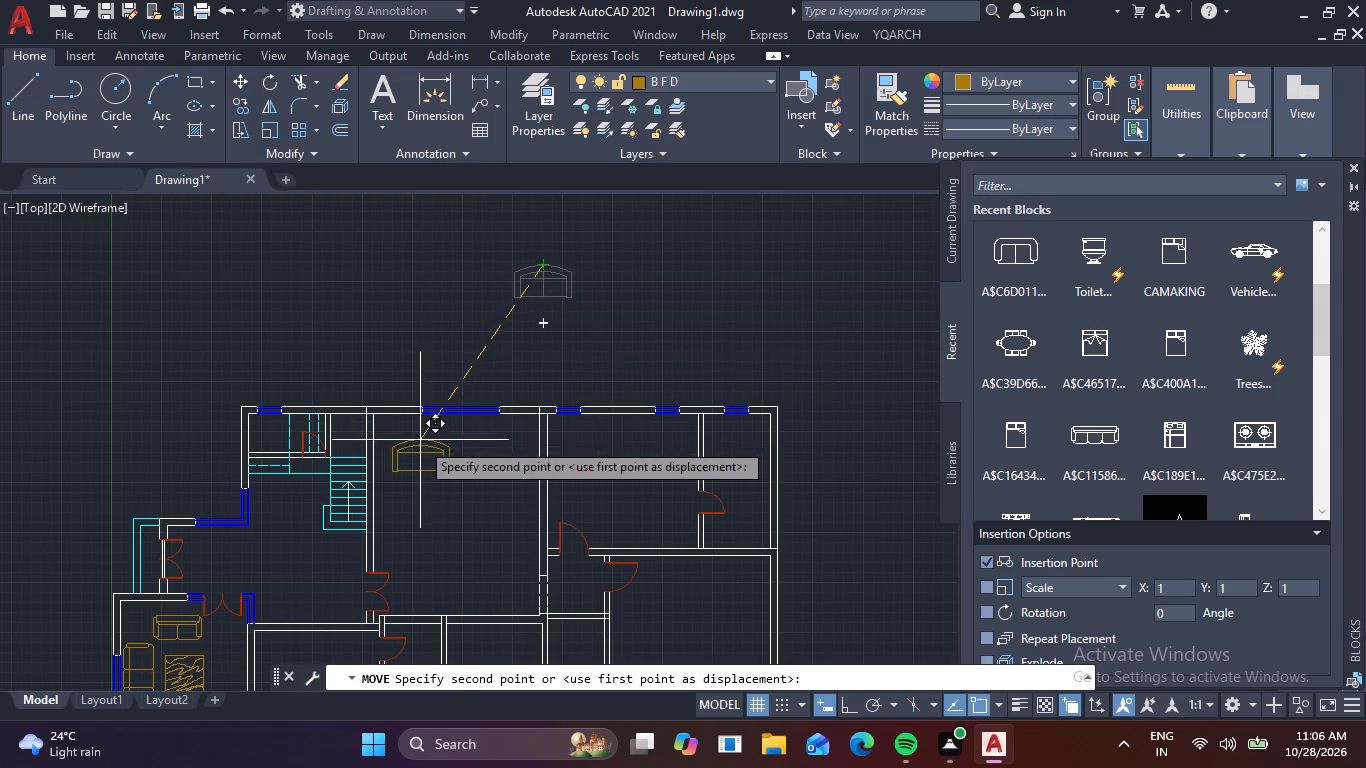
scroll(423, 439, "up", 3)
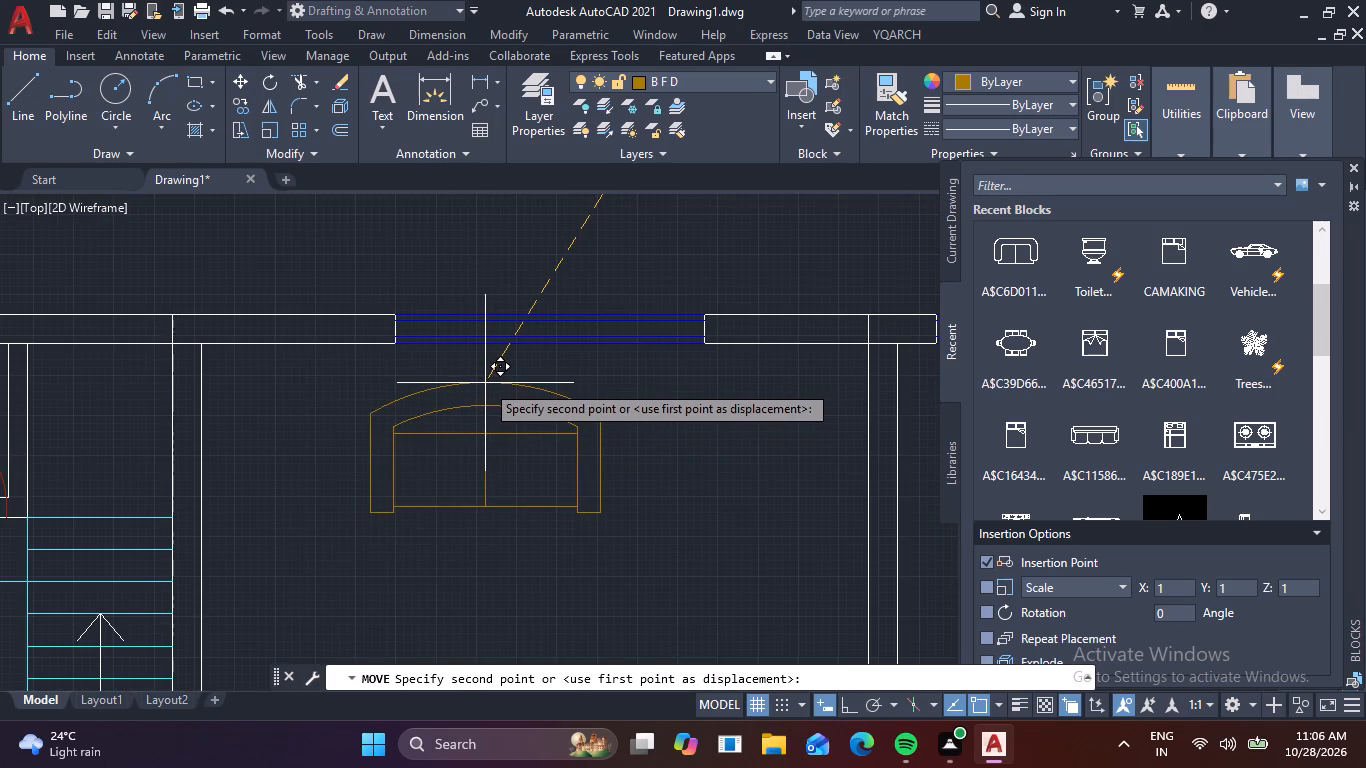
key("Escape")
Delete the curved-back sofa block lying north of the plan.
scroll(583, 324, "down", 3)
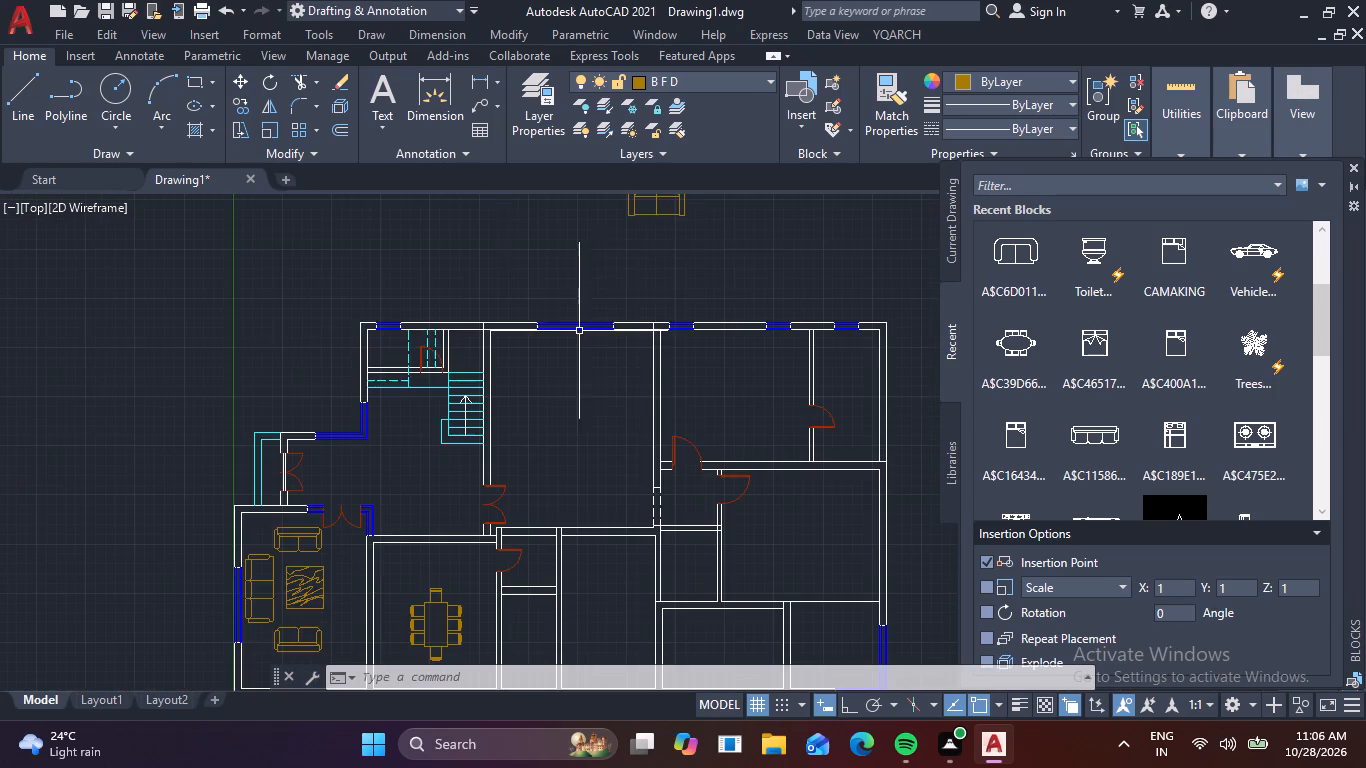
left_click(685, 243)
left_click(650, 219)
left_click(639, 210)
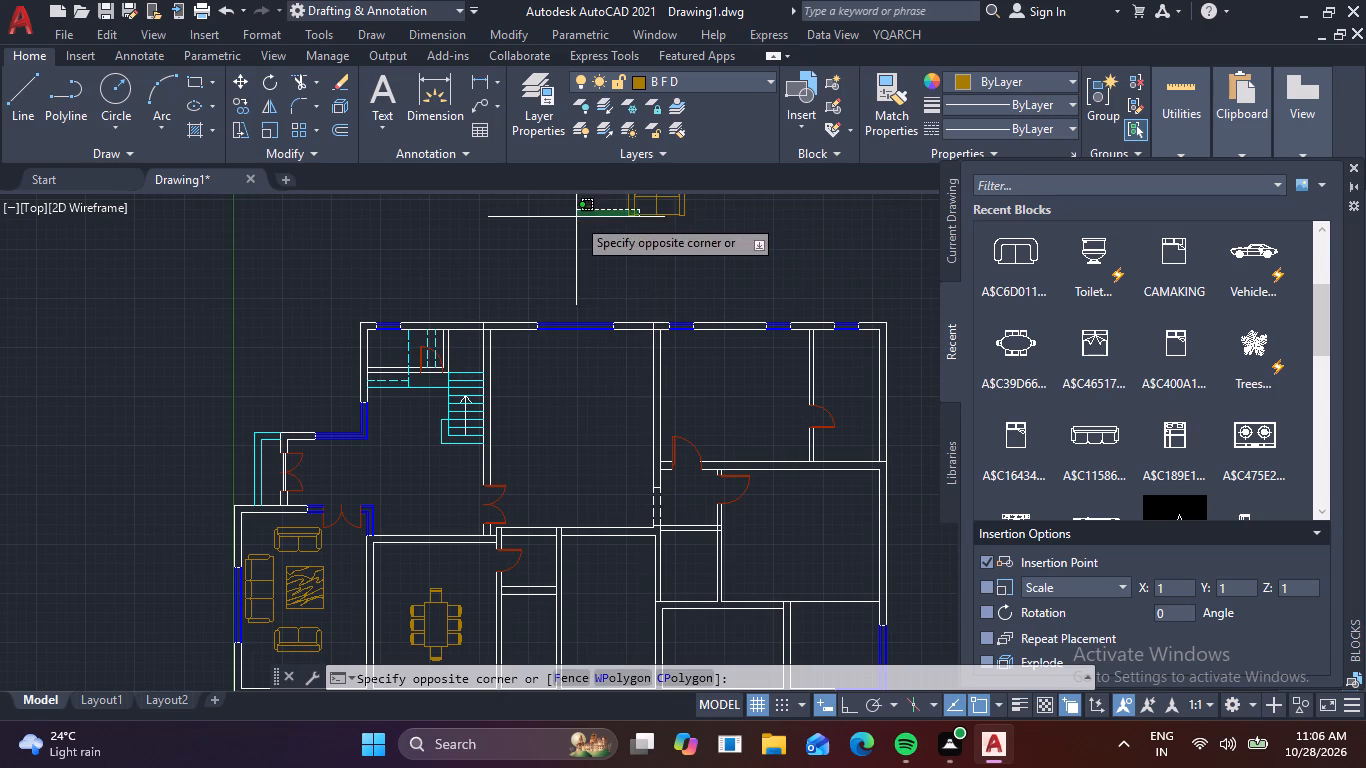
left_click(576, 217)
key("Delete")
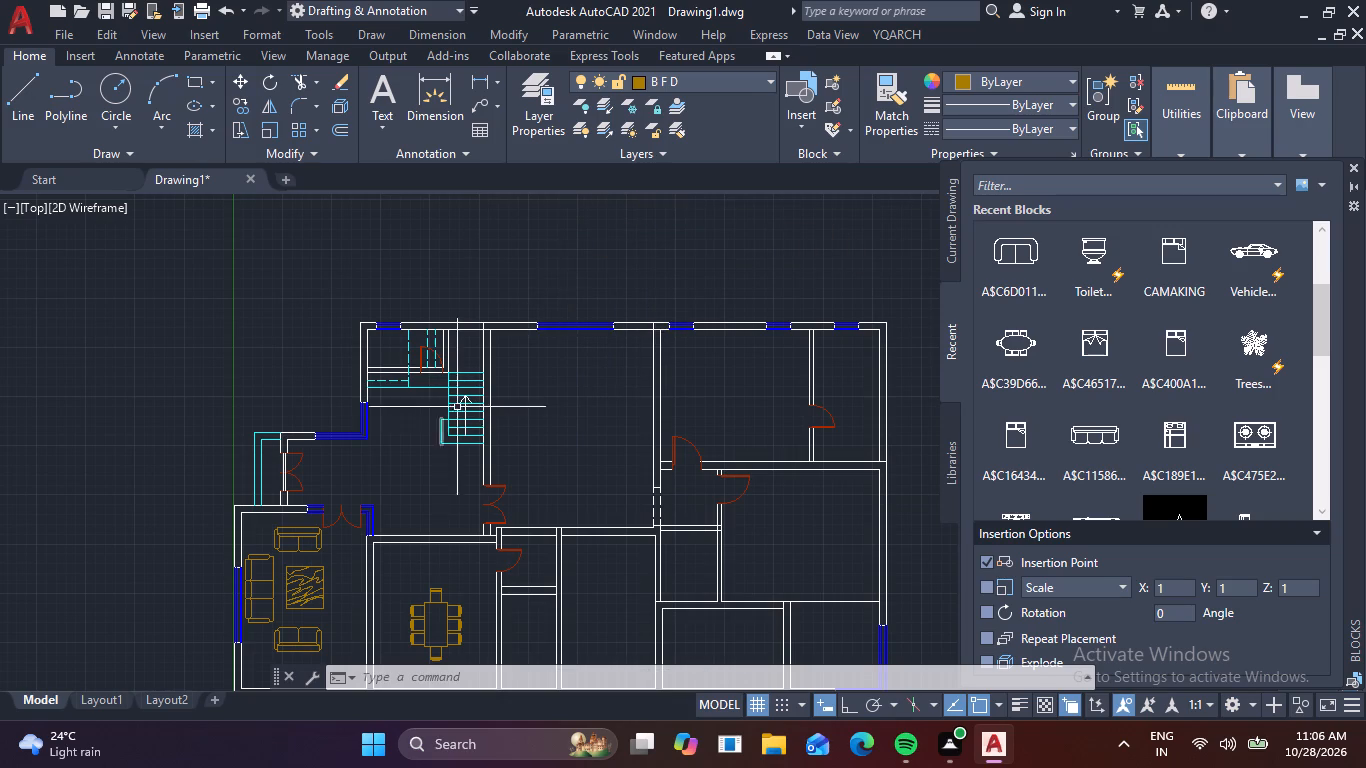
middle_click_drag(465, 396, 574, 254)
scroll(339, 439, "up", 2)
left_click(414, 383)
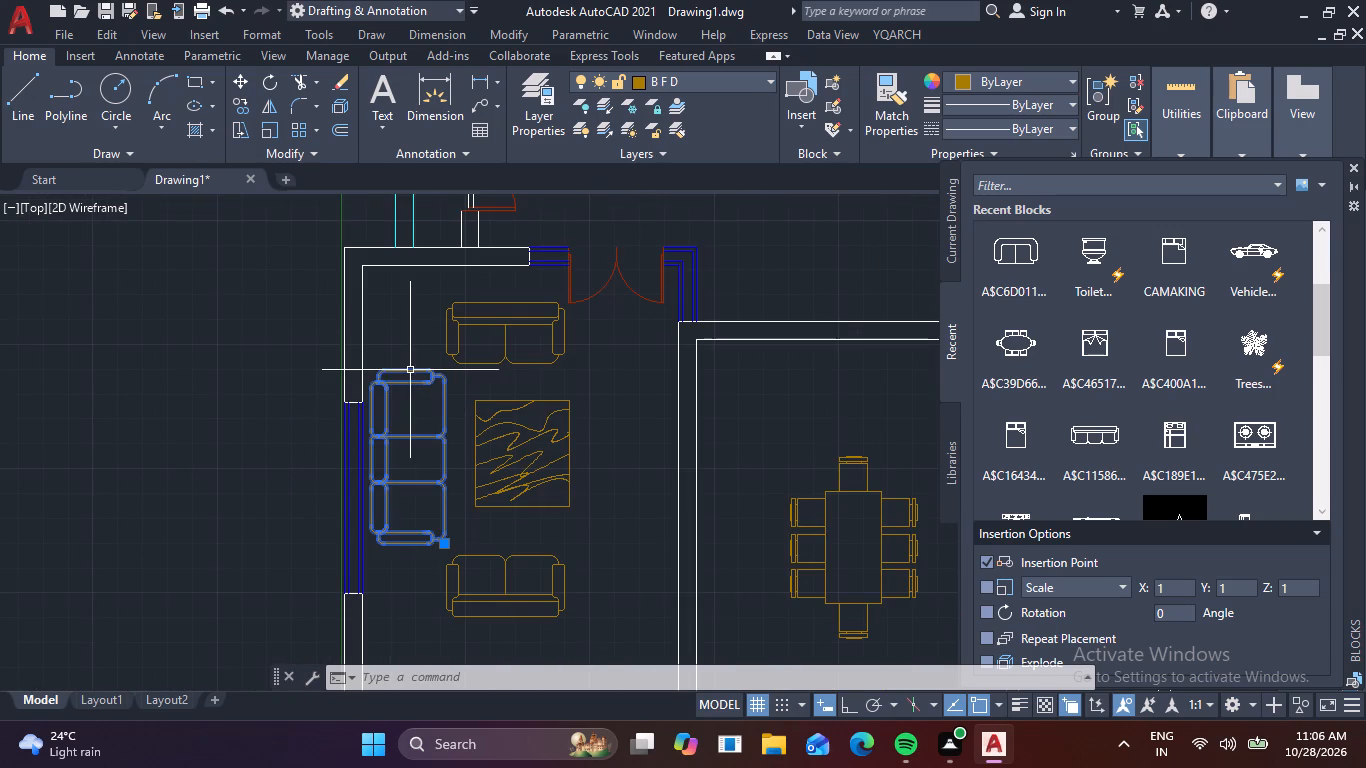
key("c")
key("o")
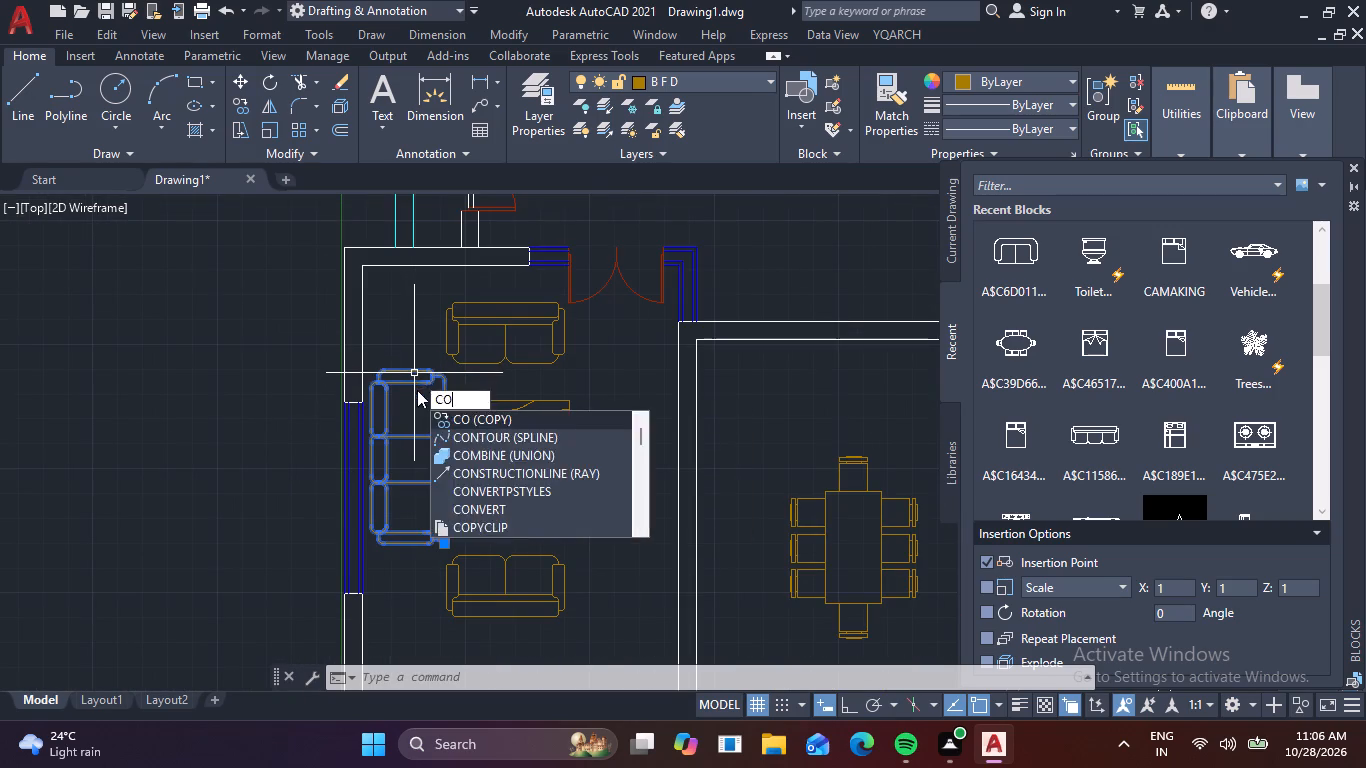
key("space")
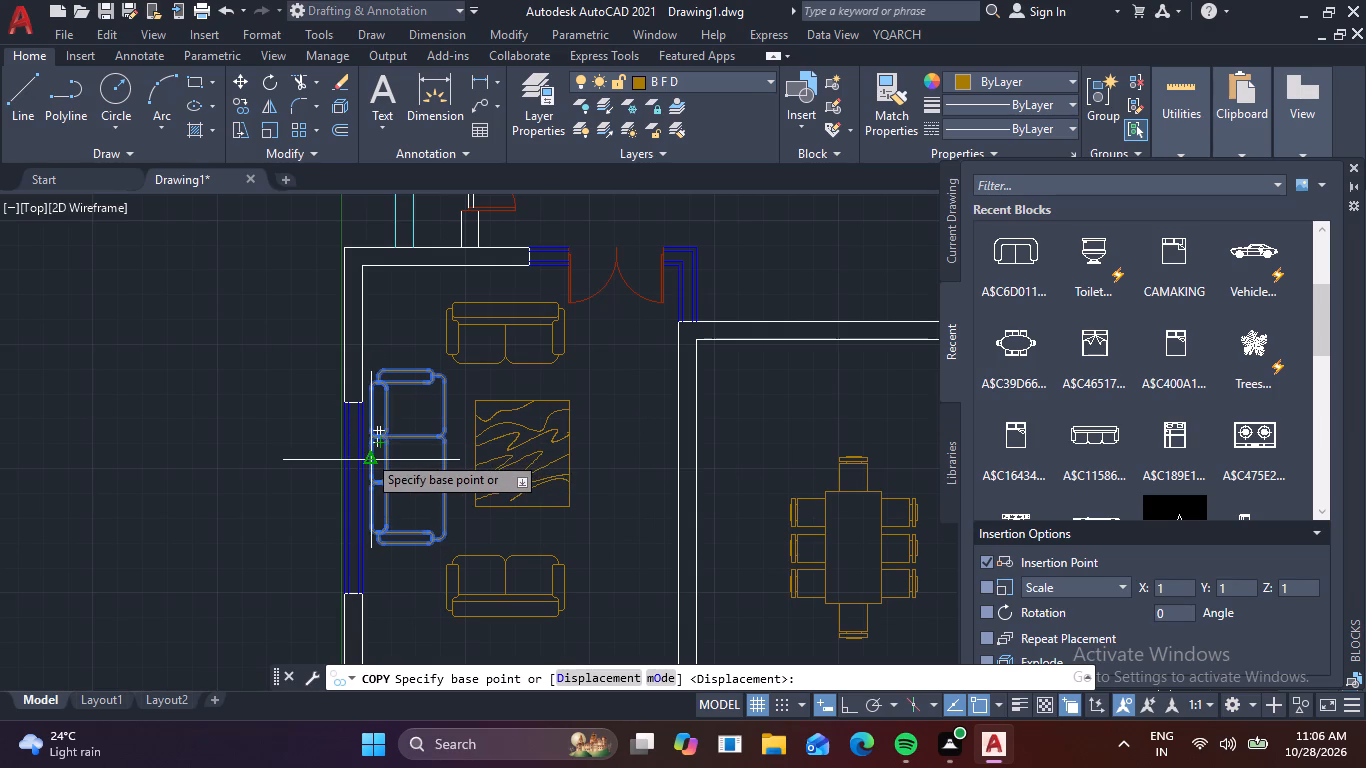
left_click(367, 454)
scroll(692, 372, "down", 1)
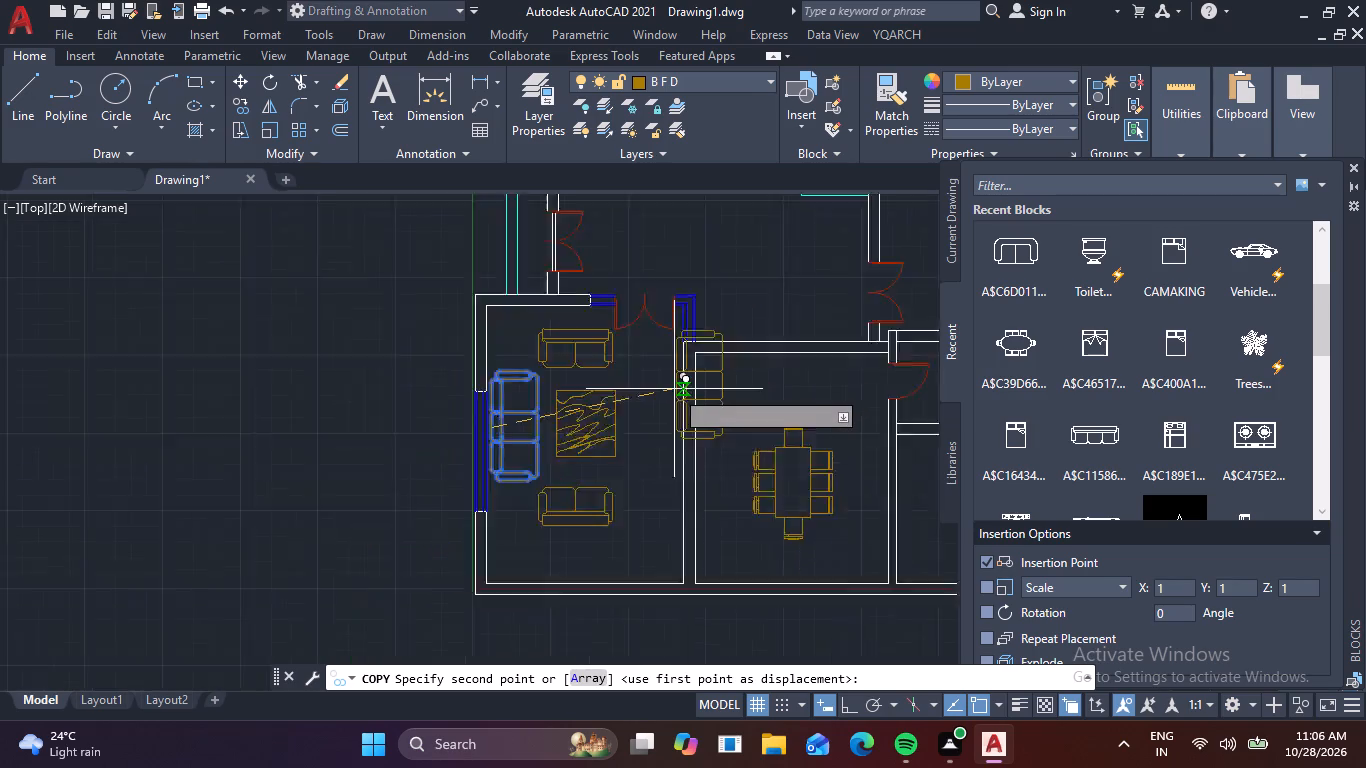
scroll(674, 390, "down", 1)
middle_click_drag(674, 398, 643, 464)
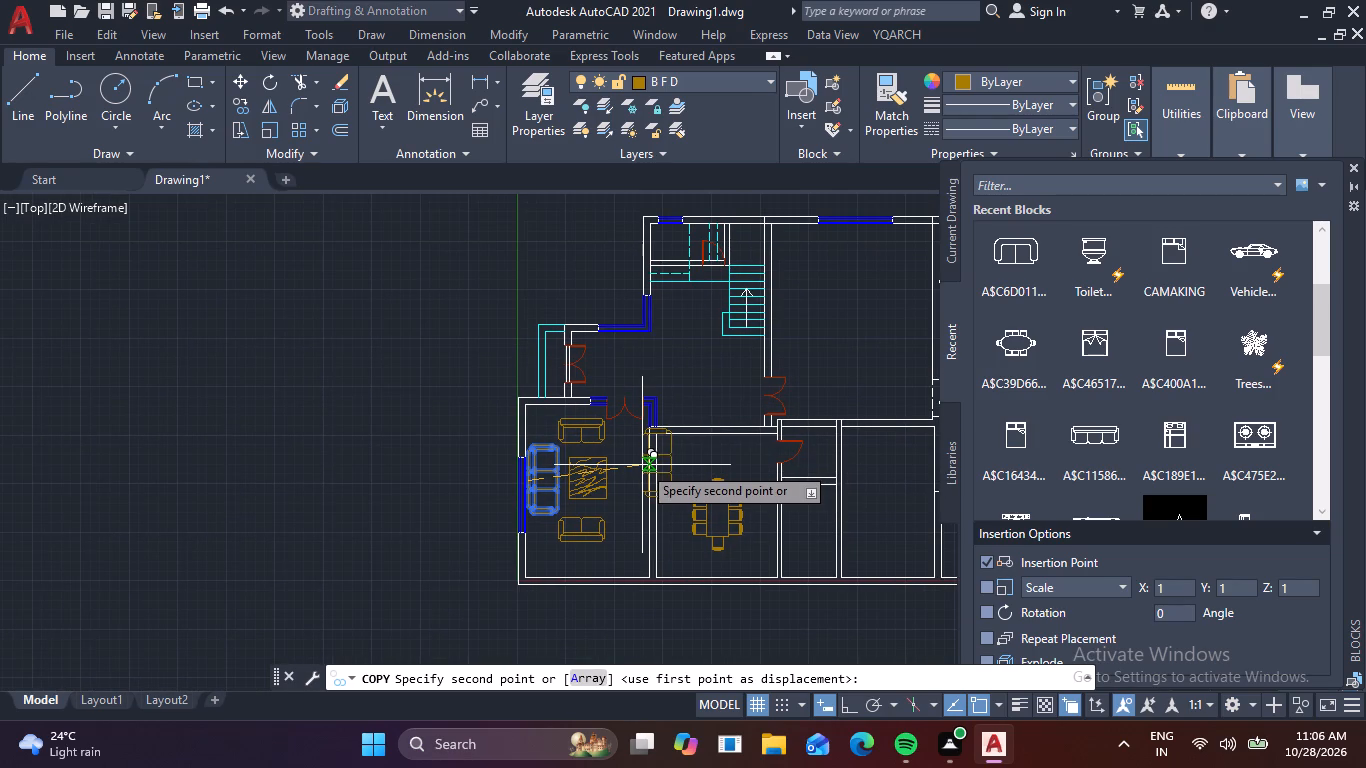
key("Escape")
Copy the whole sofa set with its centre table from the bottom-left room into the upper part of the large top-middle room.
scroll(601, 544, "up", 2)
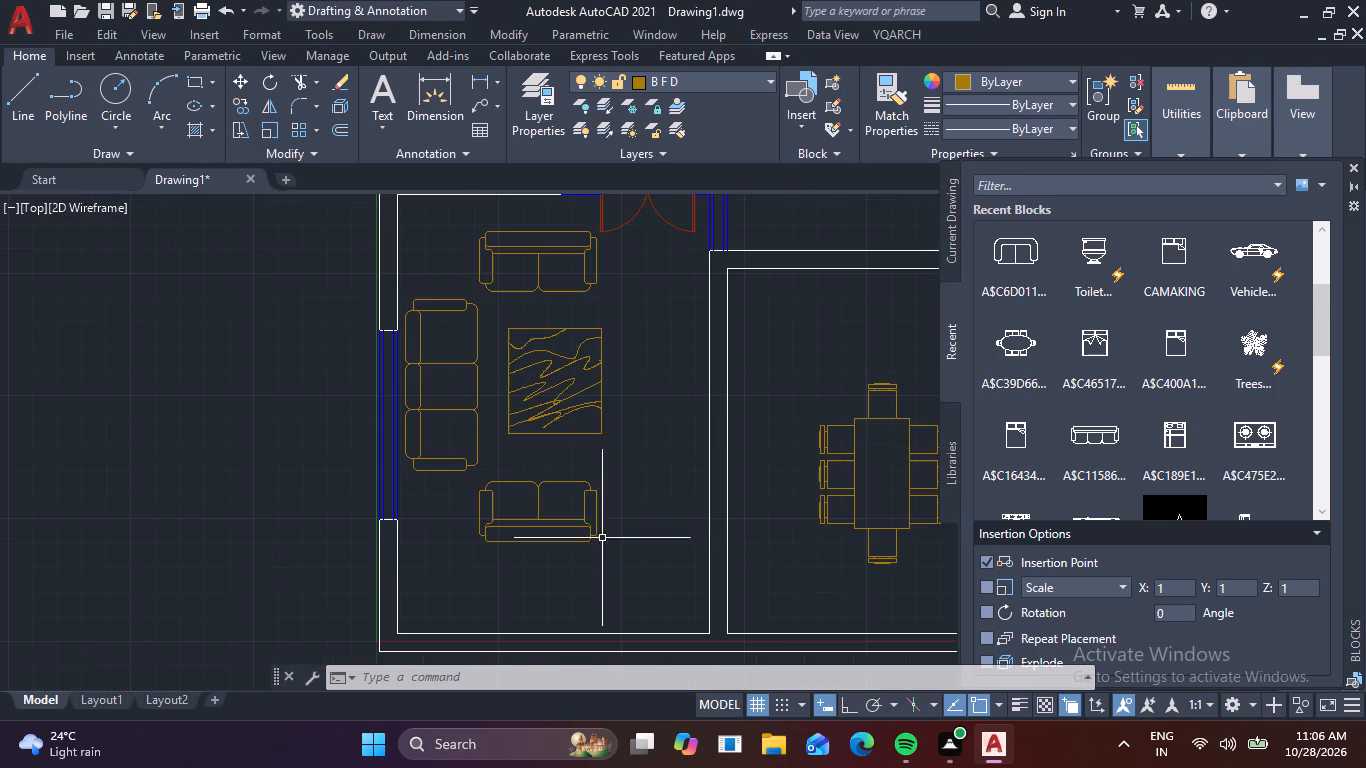
left_click(624, 546)
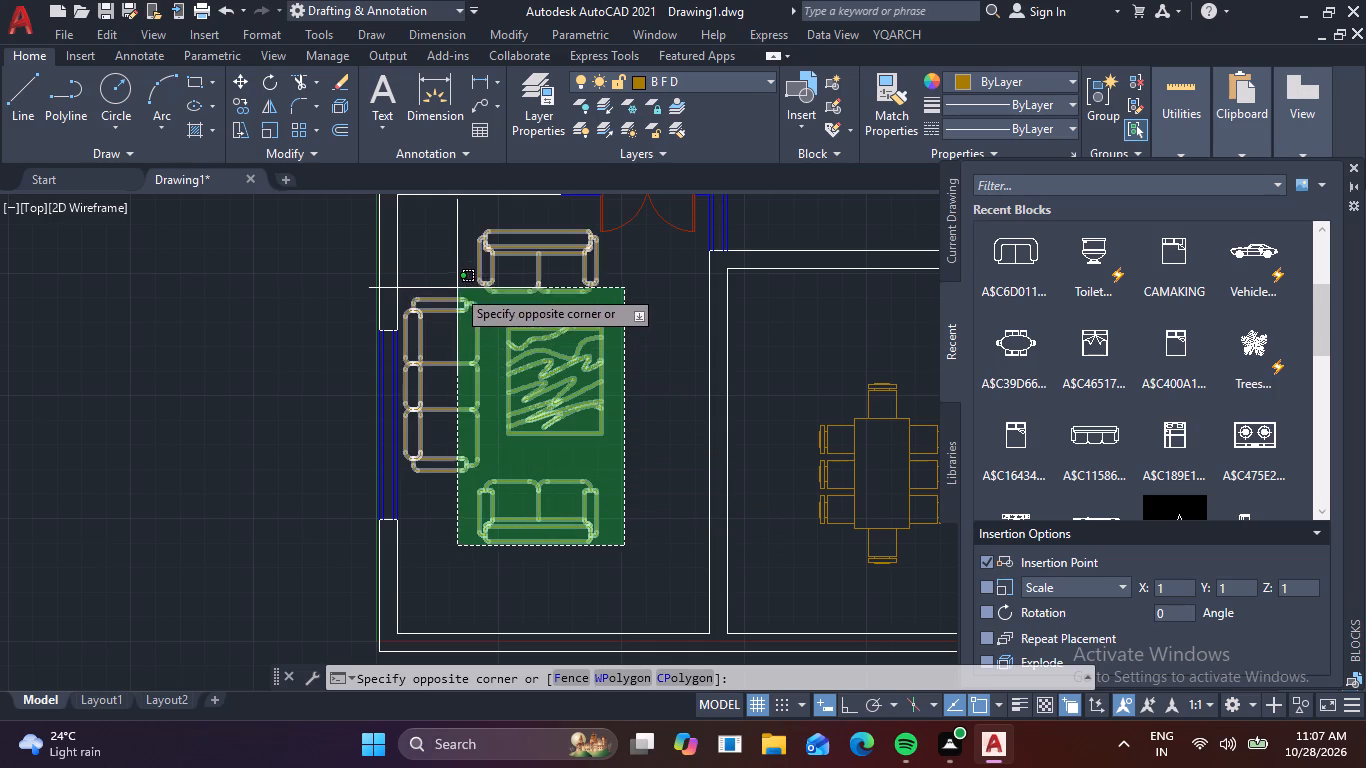
left_click(456, 282)
type("CO")
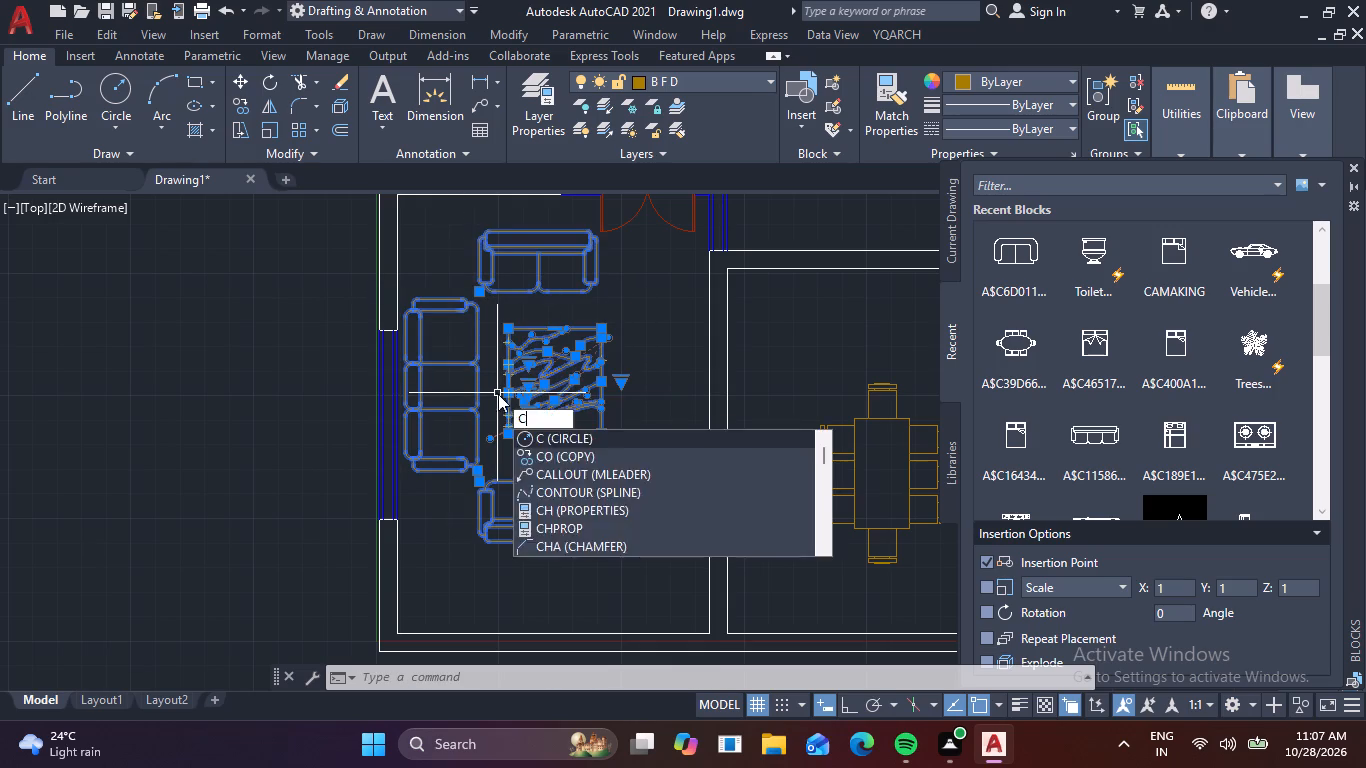
key("space")
left_click(556, 390)
scroll(710, 355, "down", 3)
middle_click_drag(691, 421, 656, 459)
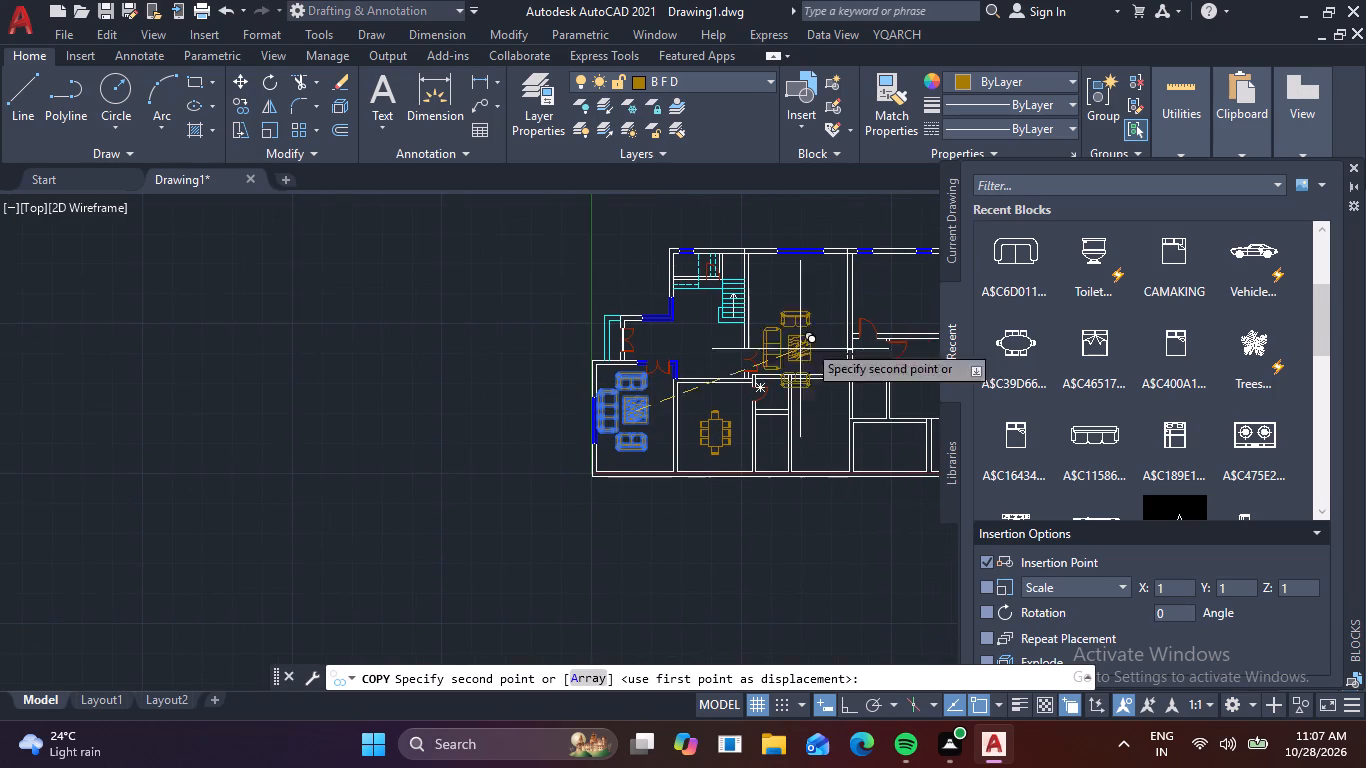
scroll(779, 296, "up", 2)
middle_click_drag(785, 308, 796, 360)
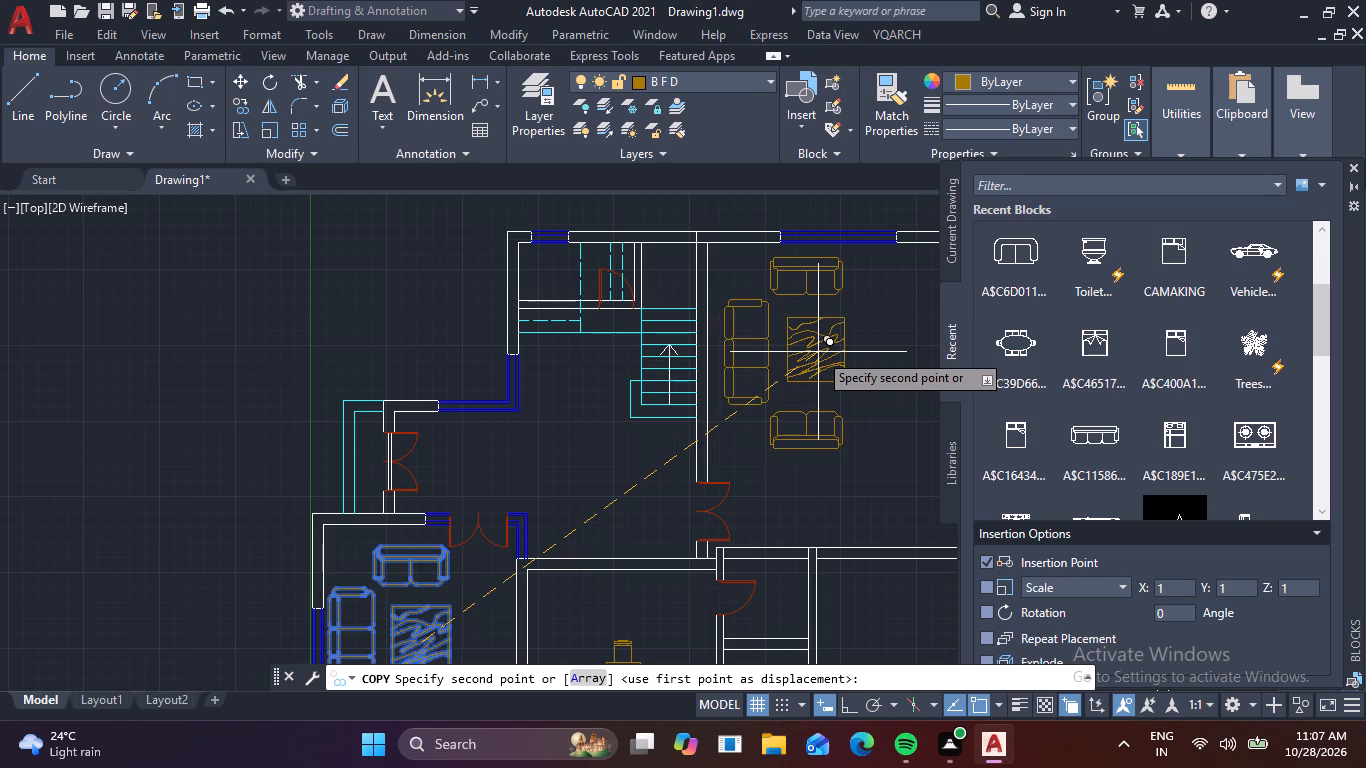
left_click(818, 352)
key("Escape")
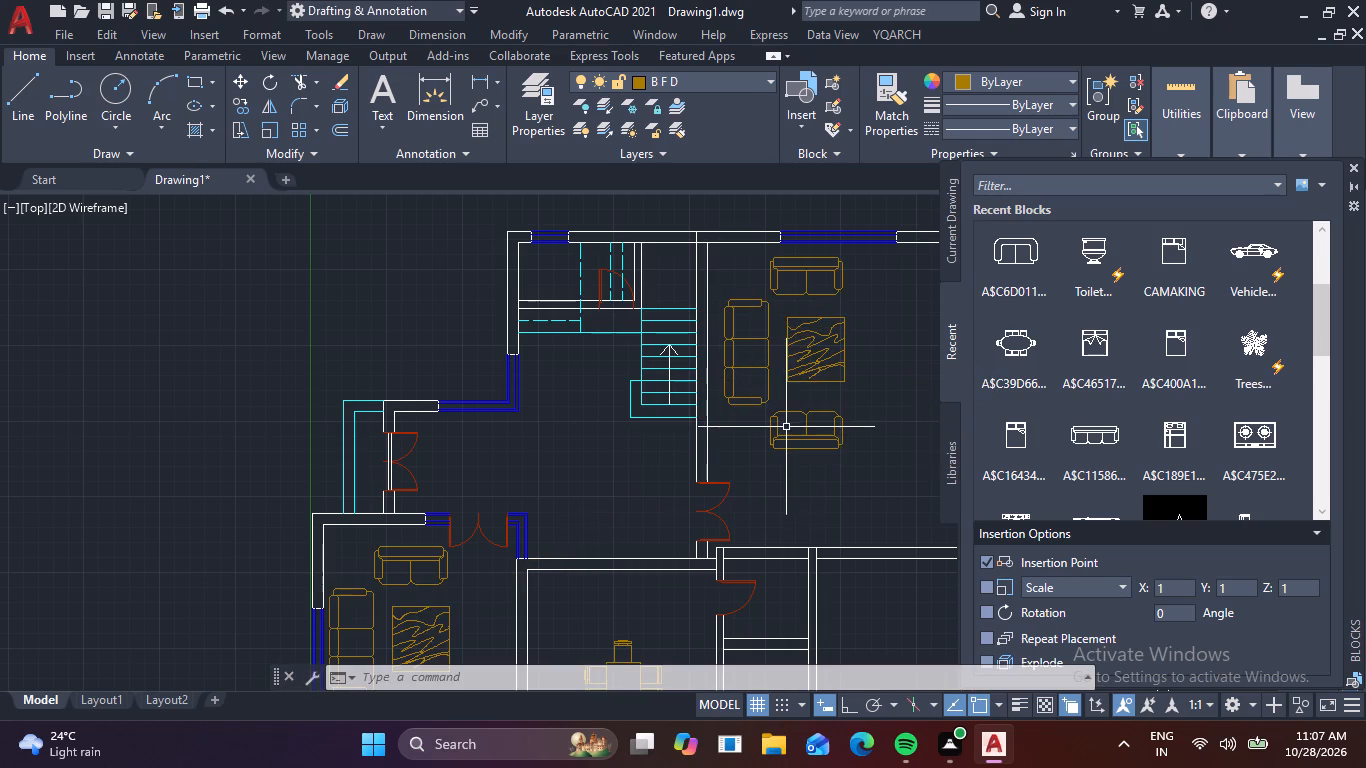
Insert the double bed block A$C400A1C0B from the recent blocks outside the plan, north of the top-right rooms.
scroll(773, 422, "down", 2)
middle_click_drag(812, 391, 794, 386)
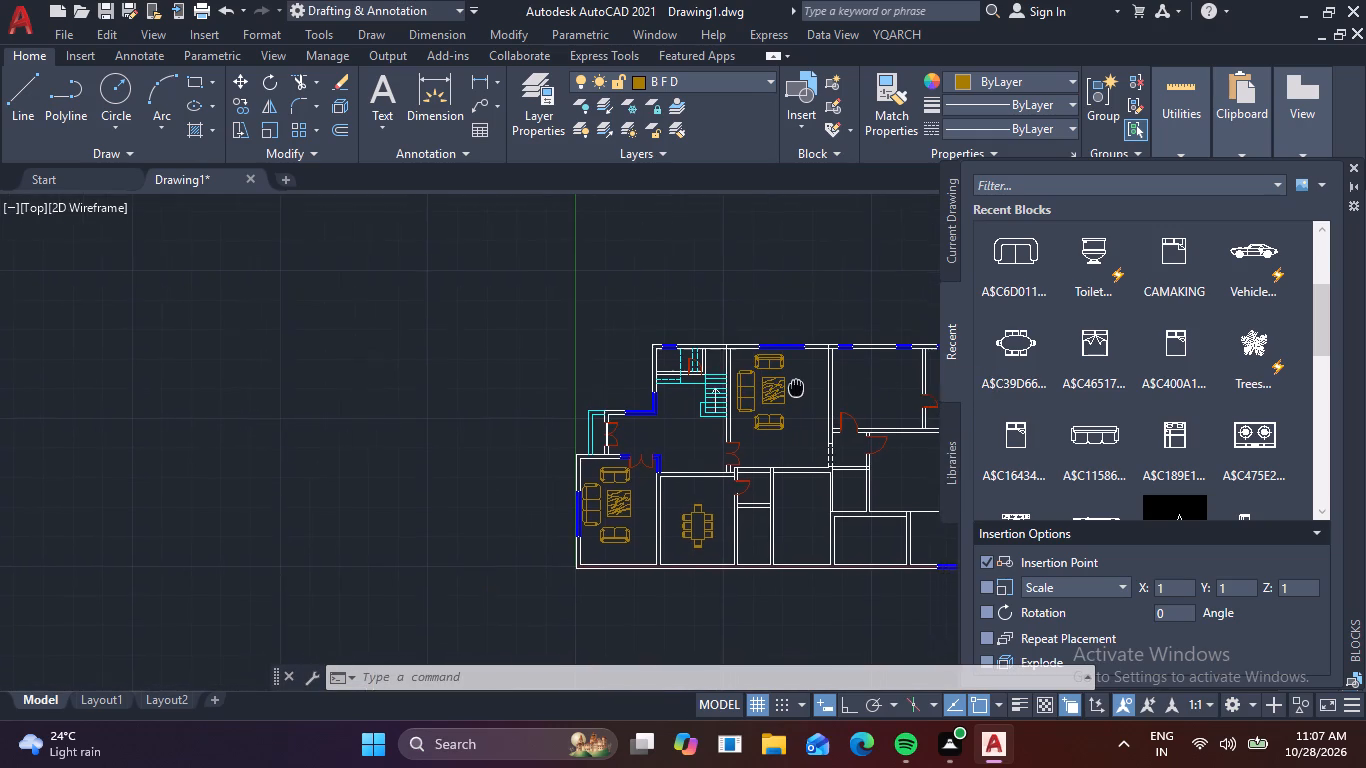
middle_click_drag(794, 386, 767, 380)
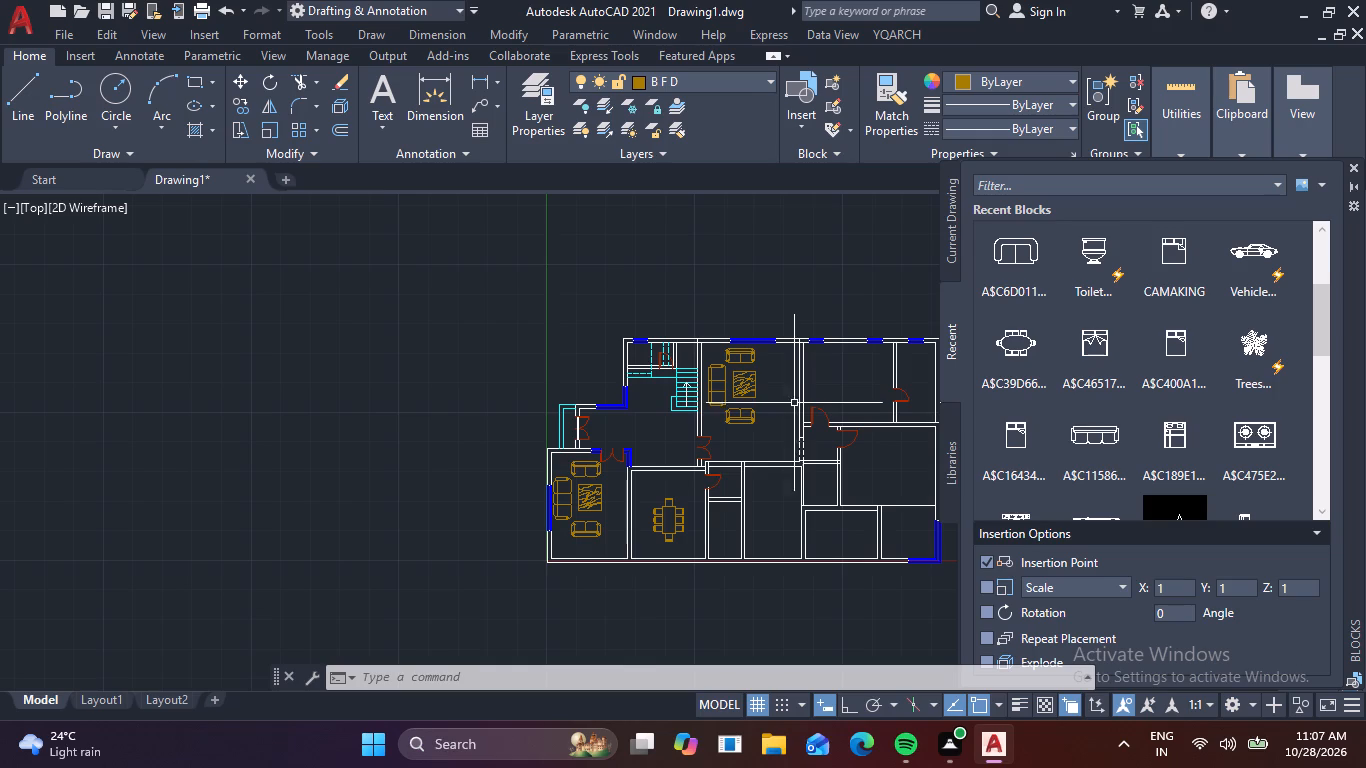
middle_click_drag(816, 423, 733, 420)
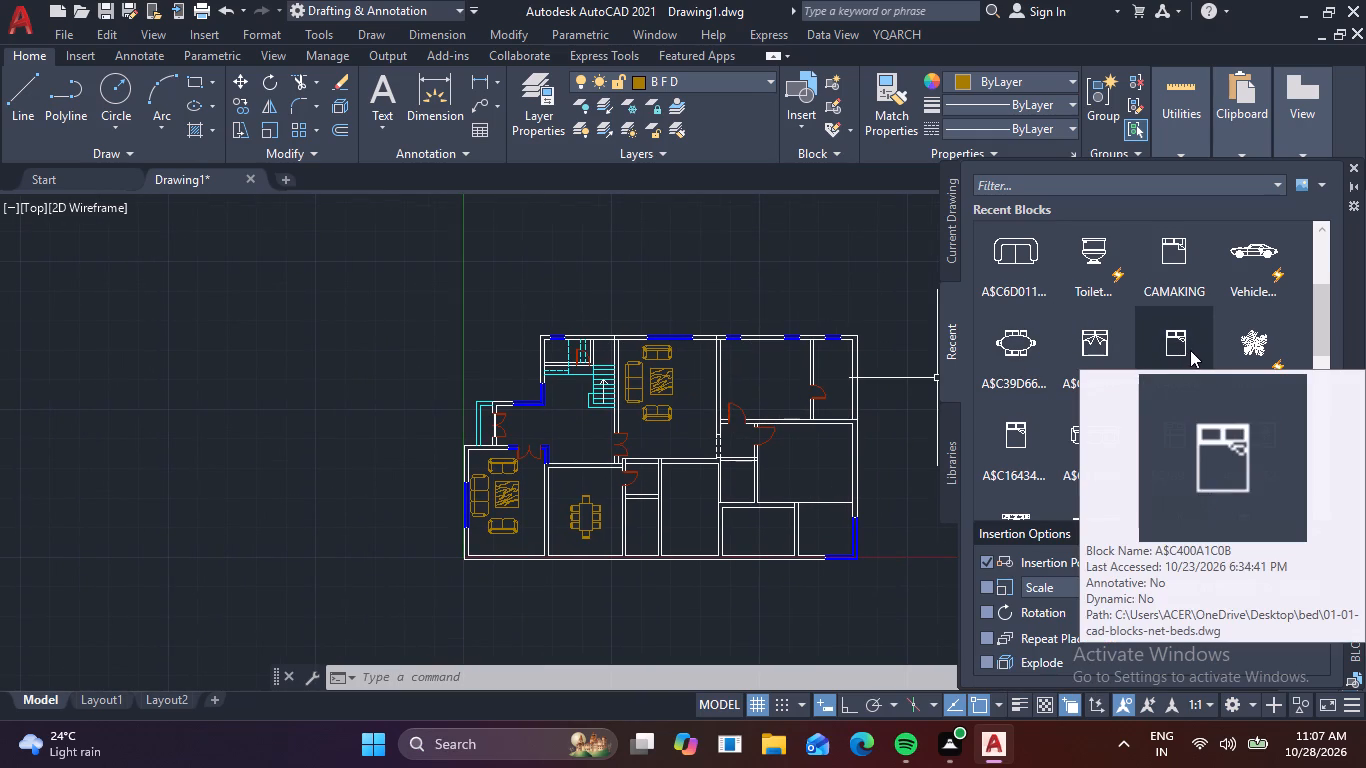
left_click_drag(1190, 350, 791, 261)
Scale up the bed block freehand from its insertion point at the headboard corner to a size that fits a bedroom.
left_click(822, 277)
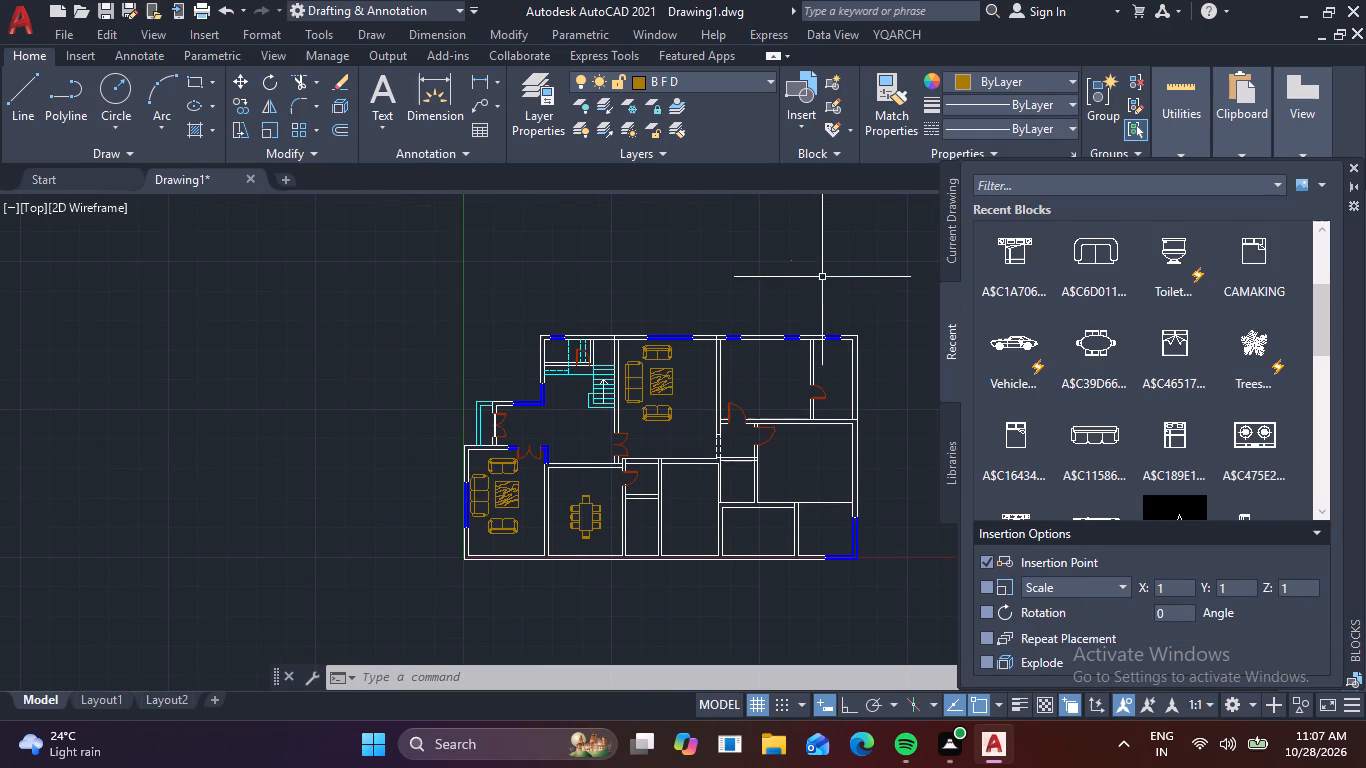
left_click(702, 231)
key("s")
key("c")
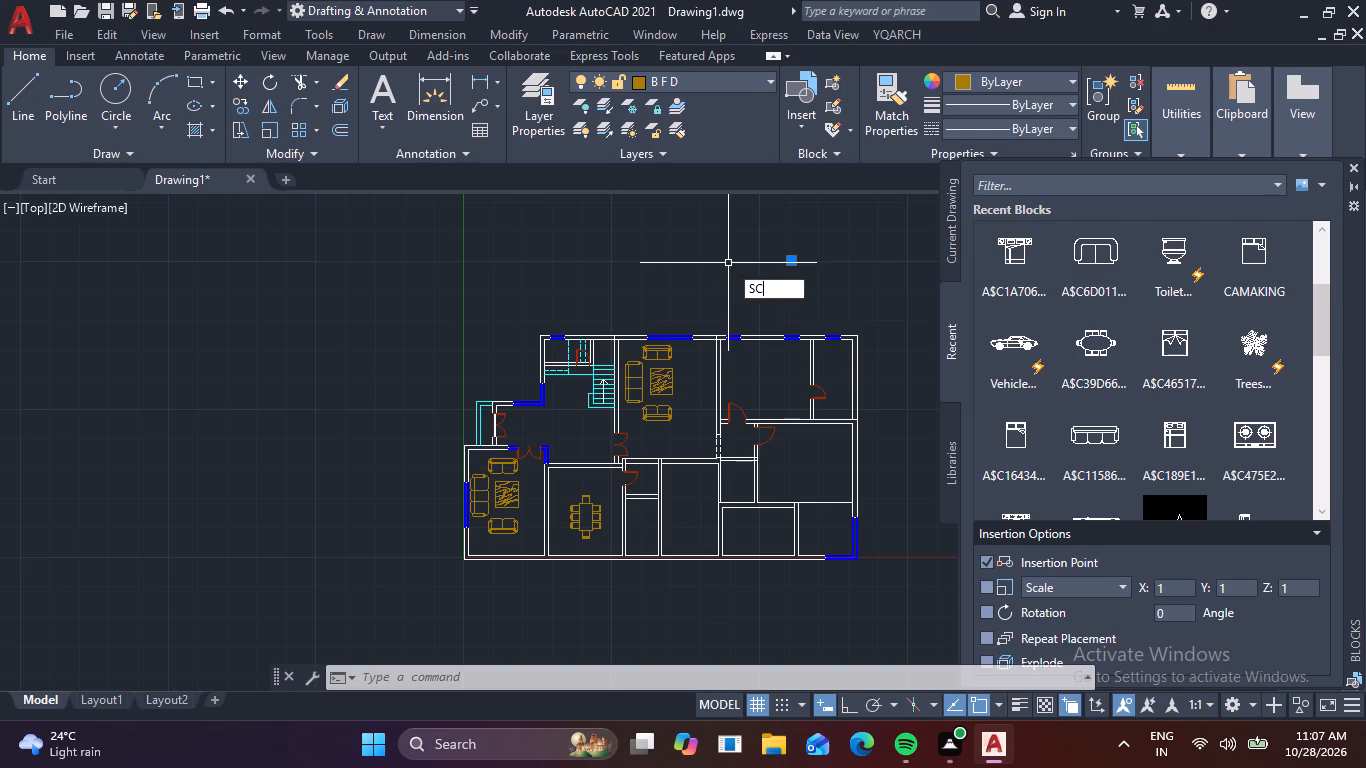
key("space")
left_click(797, 258)
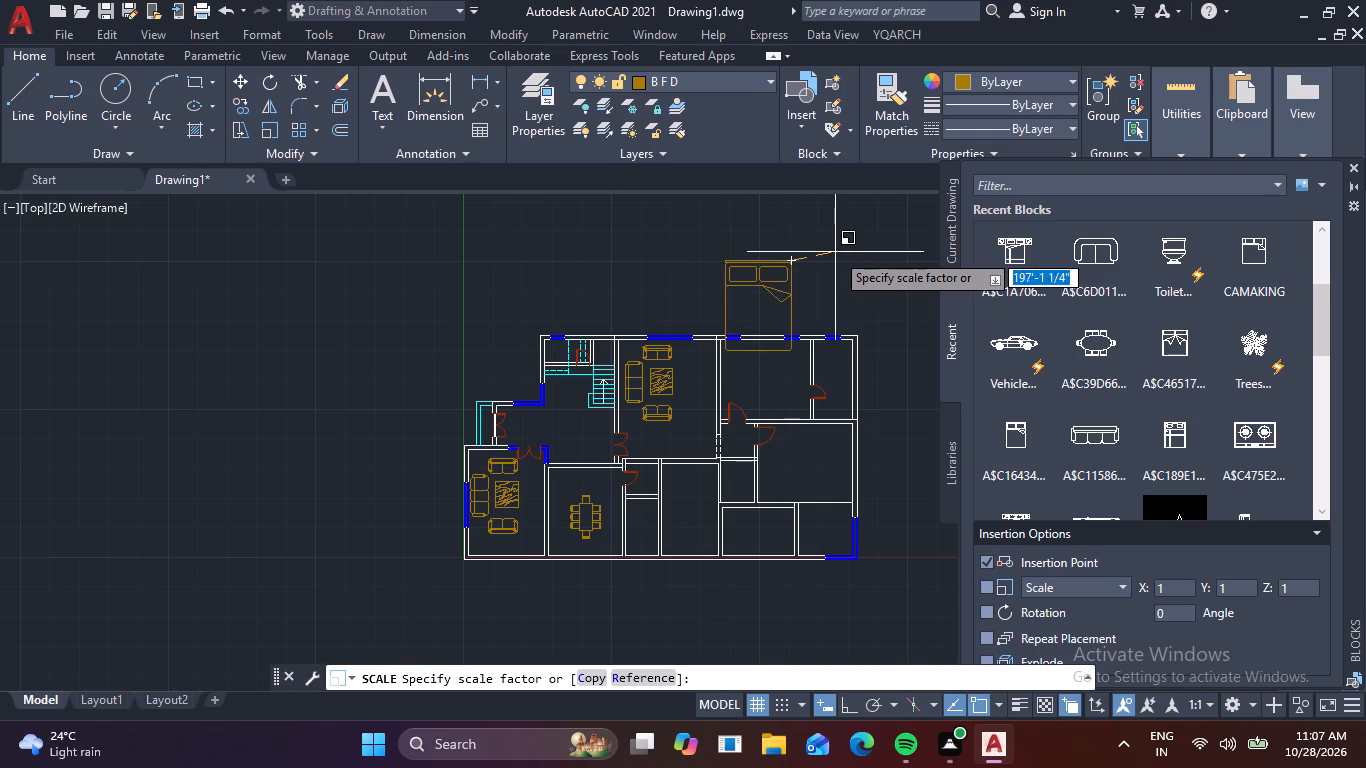
left_click(817, 261)
Rotate the bed block 180° with Ortho on, so its pillows point south.
left_click(813, 273)
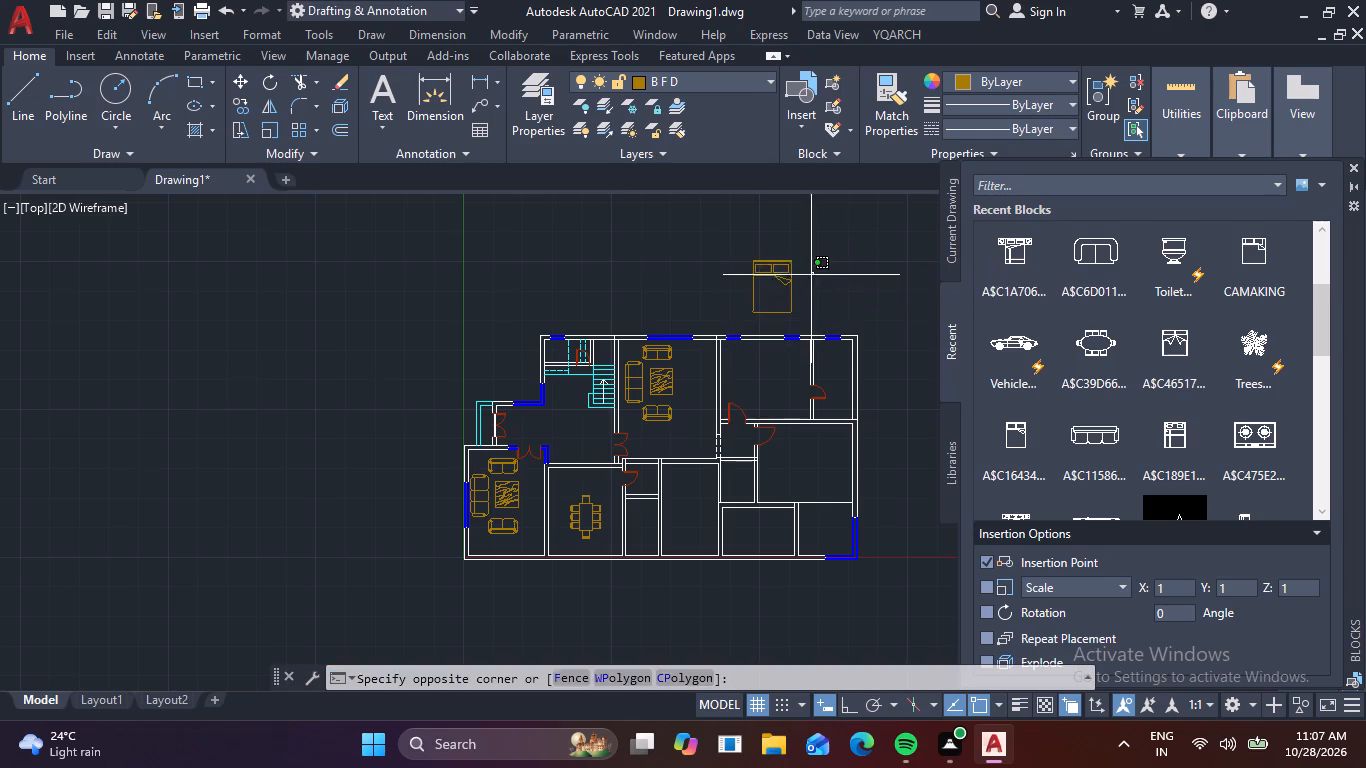
left_click(727, 269)
type("RO")
key("space")
left_click(777, 250)
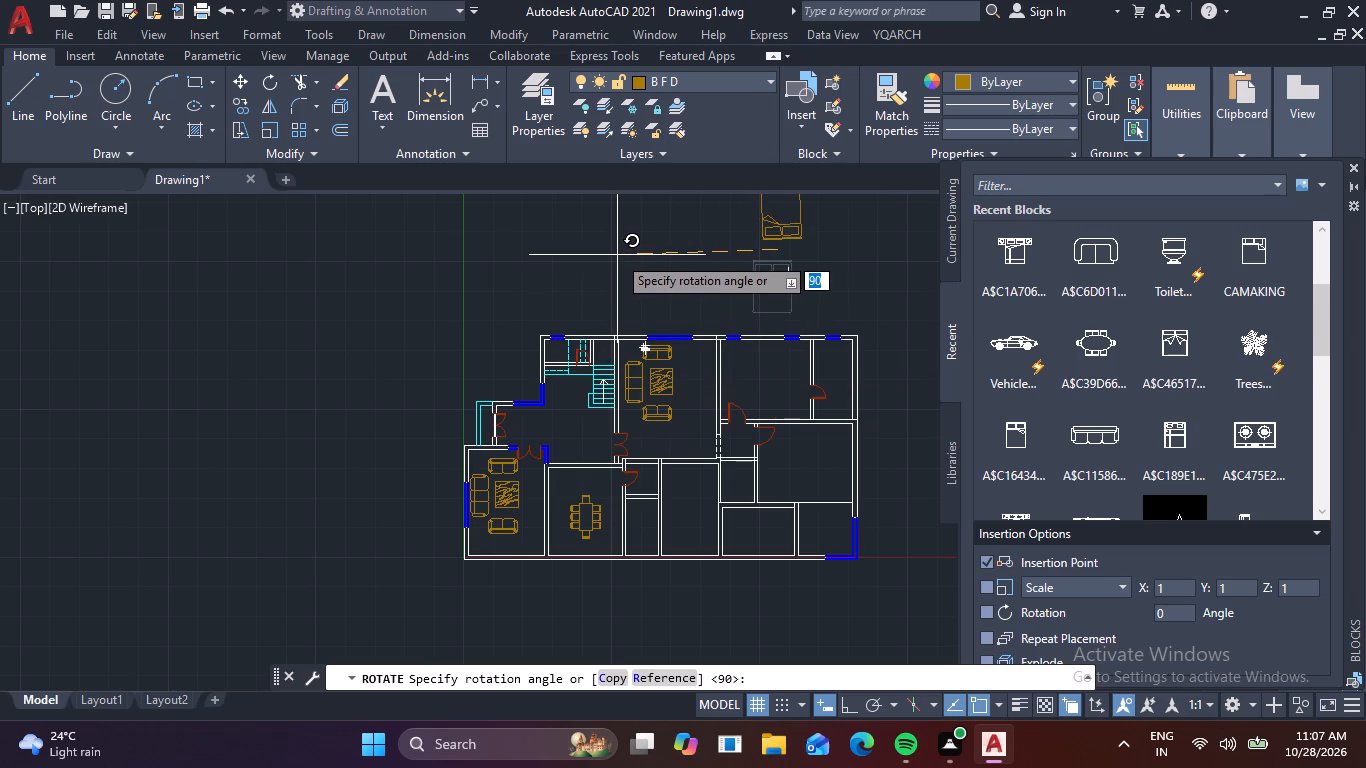
key("F8")
left_click(556, 259)
Move the bed by its headboard midpoint straight south into the room east of the top-middle room, with the headboard against the bottom wall.
left_click(845, 260)
left_click(690, 220)
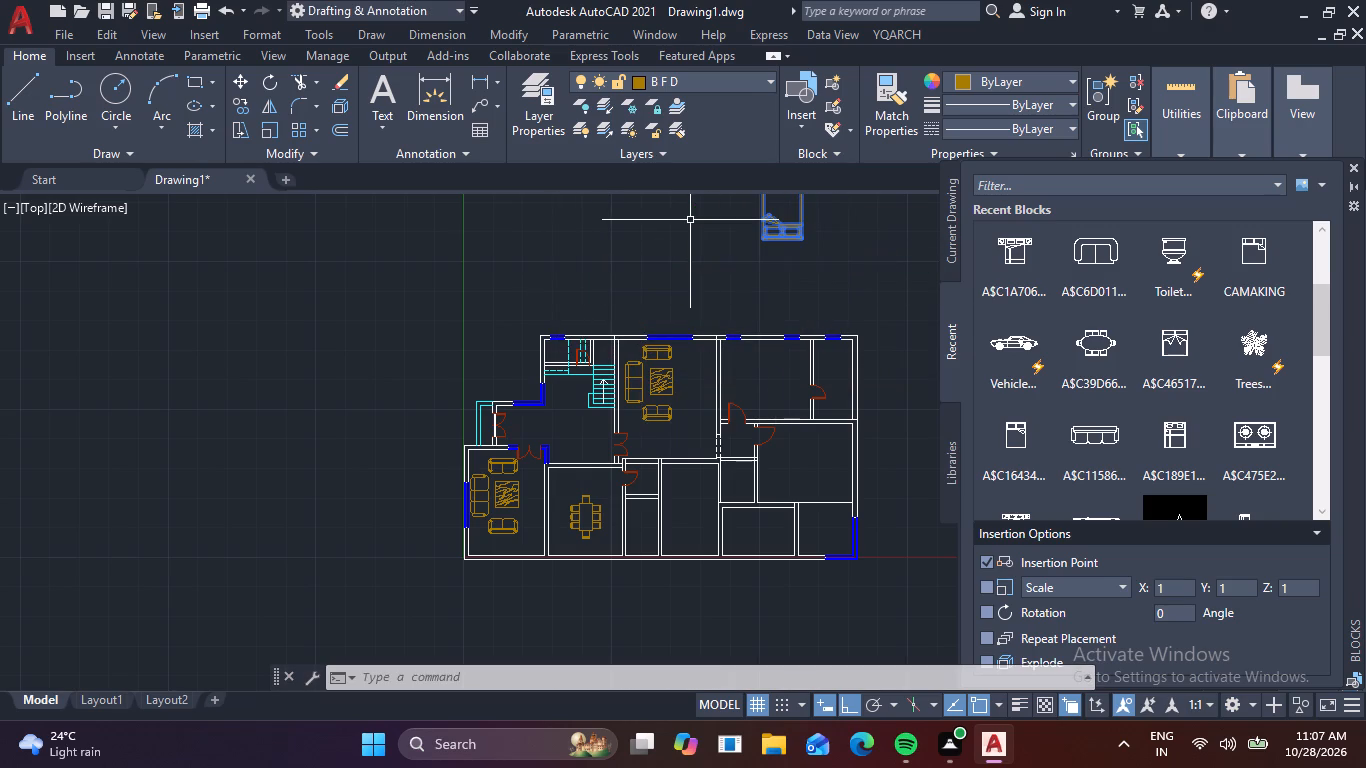
key("m")
key("space")
scroll(808, 240, "up", 4)
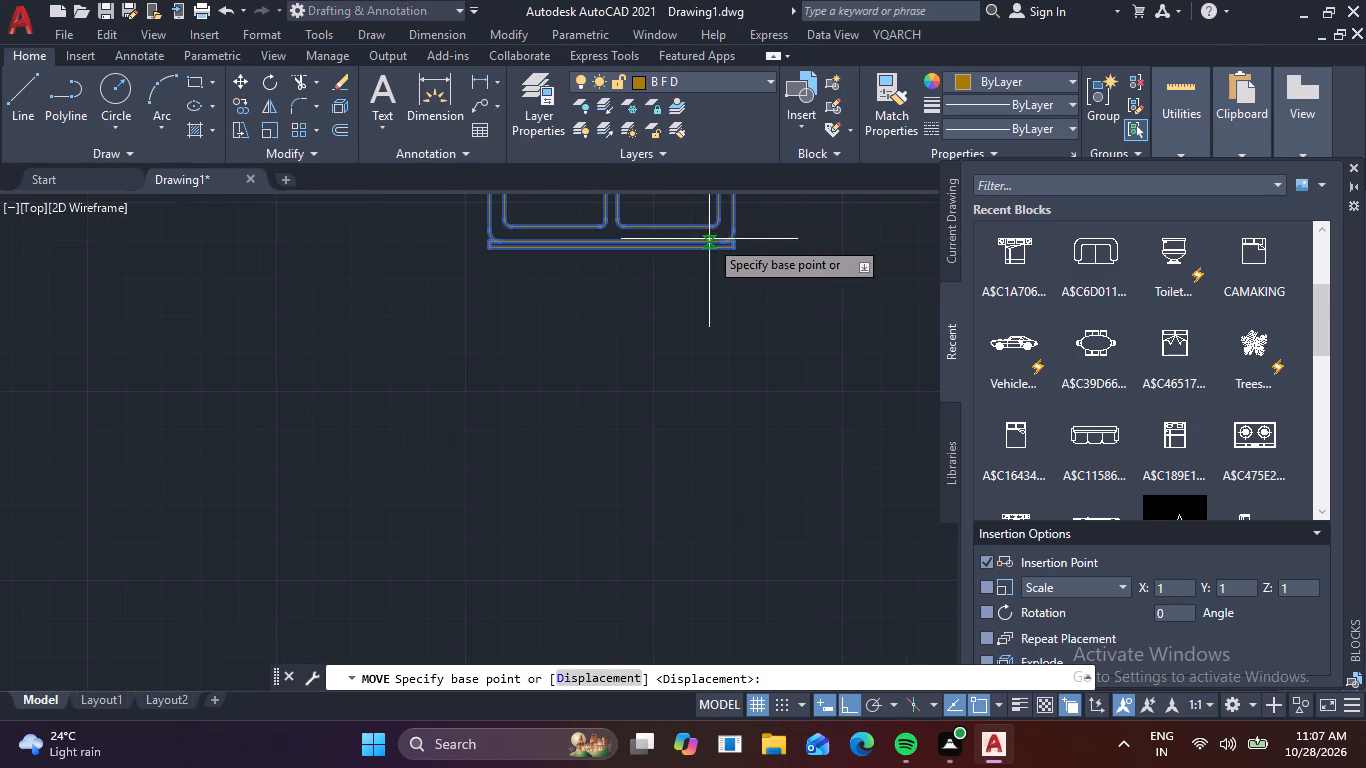
left_click(617, 250)
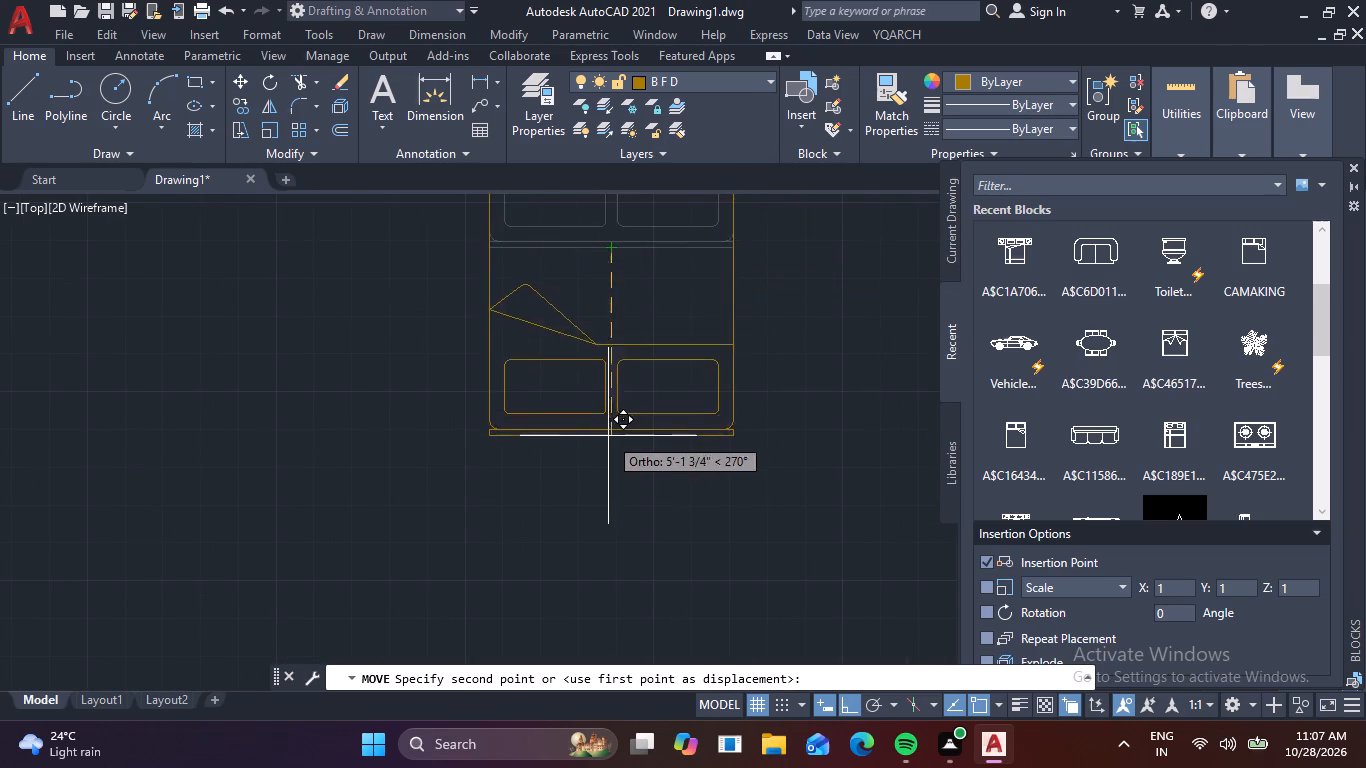
scroll(608, 438, "down", 5)
middle_click_drag(615, 471, 620, 416)
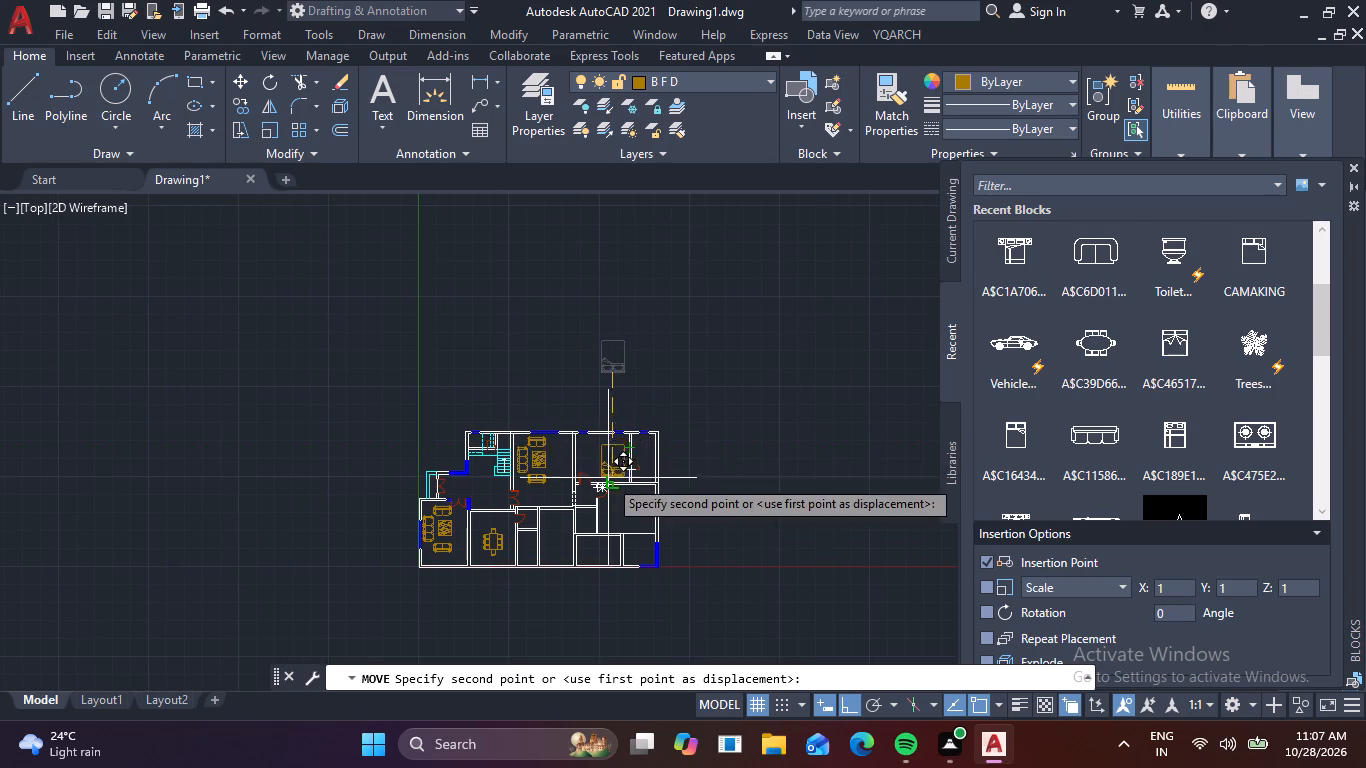
scroll(608, 478, "up", 5)
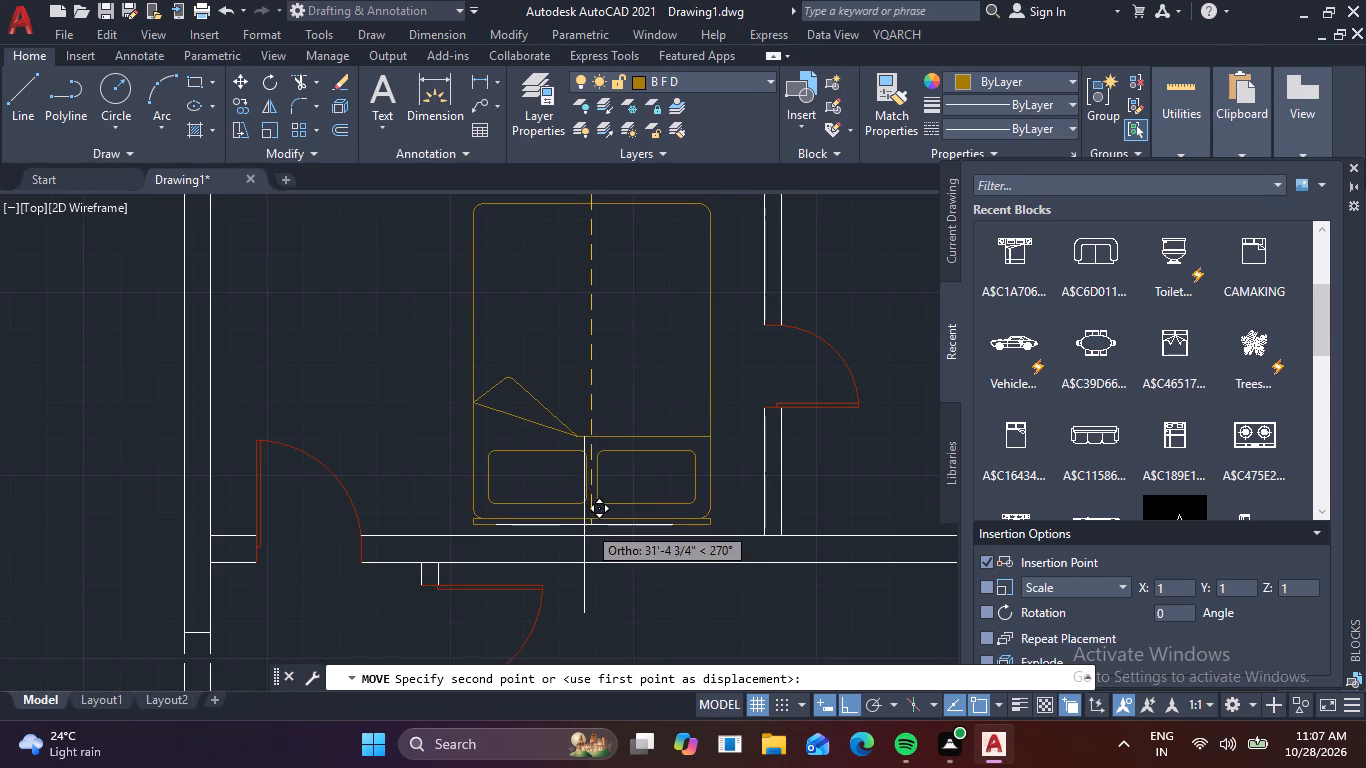
left_click(594, 535)
scroll(687, 437, "down", 5)
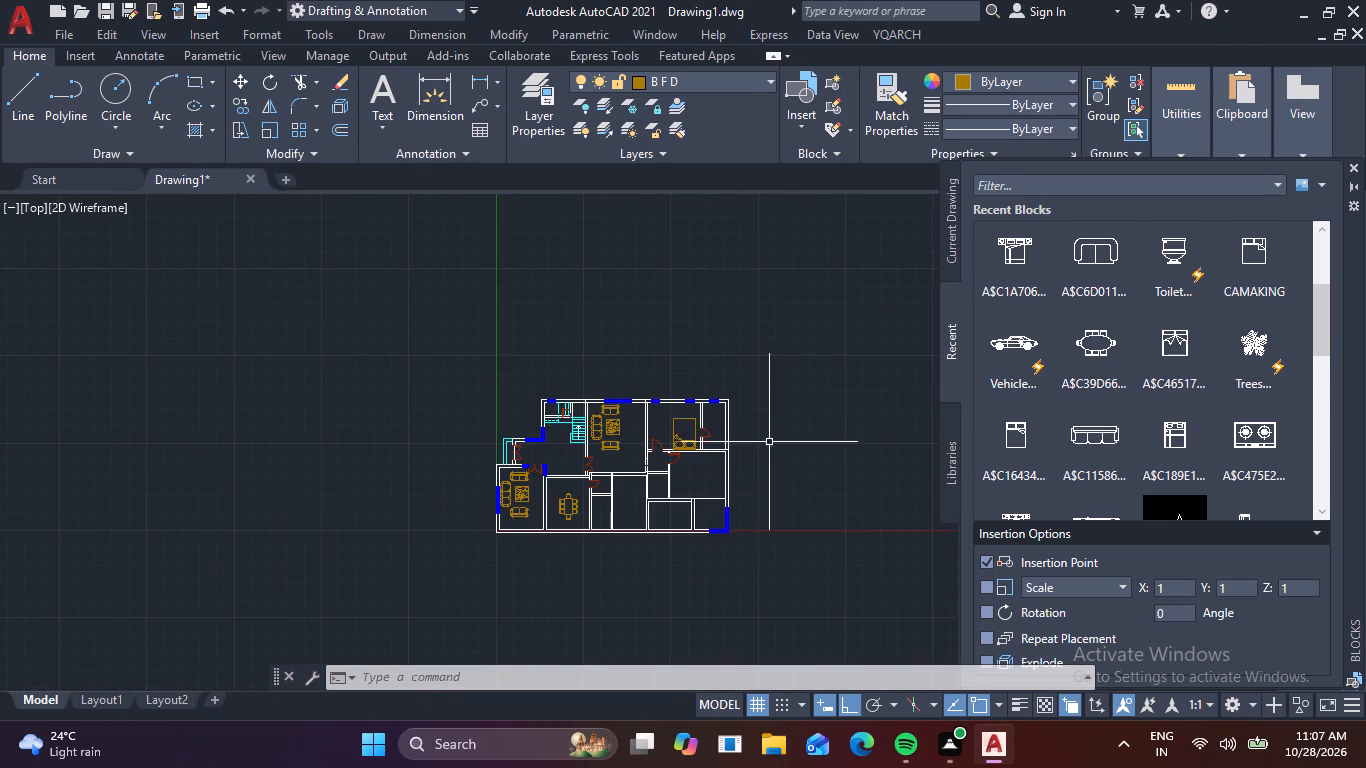
scroll(759, 445, "up", 2)
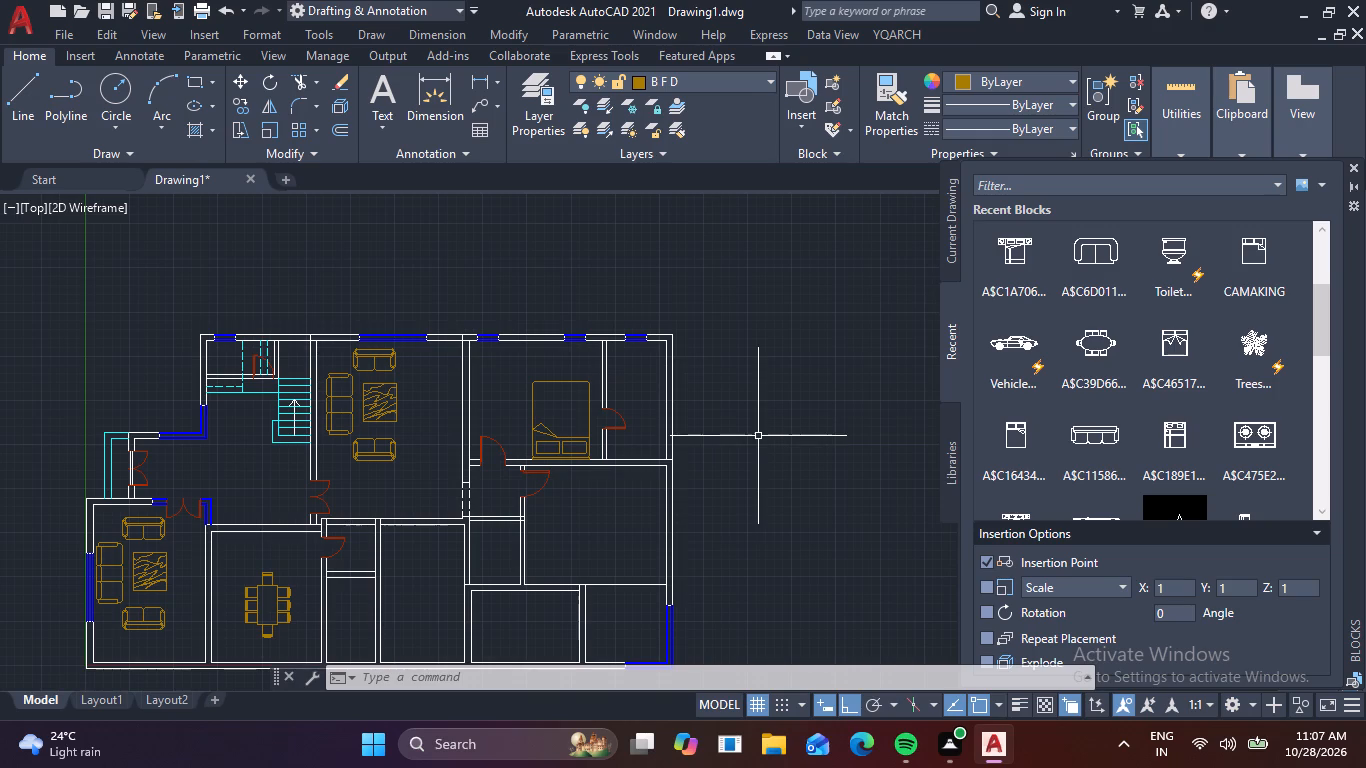
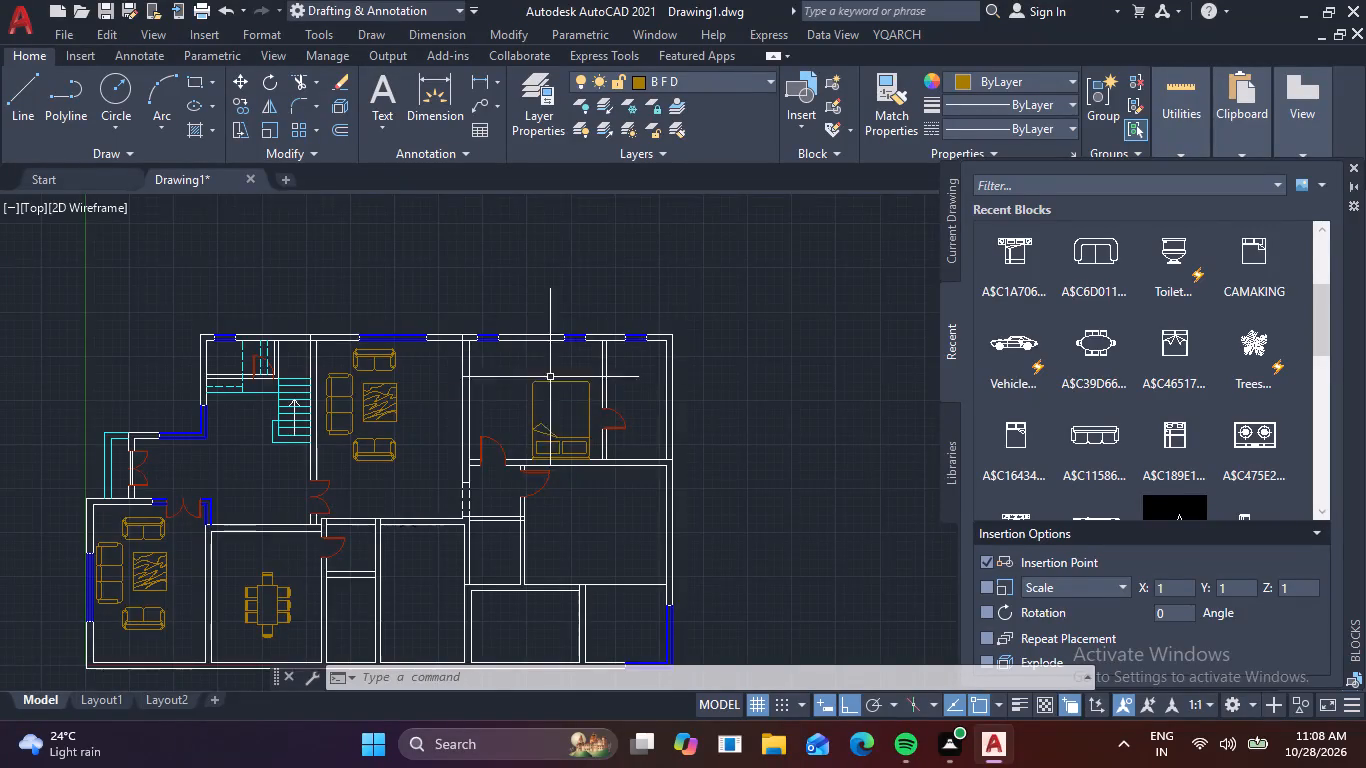
Copy the bed by its headboard midpoint horizontally to the empty area east of the plan, with Ortho on.
scroll(535, 389, "up", 2)
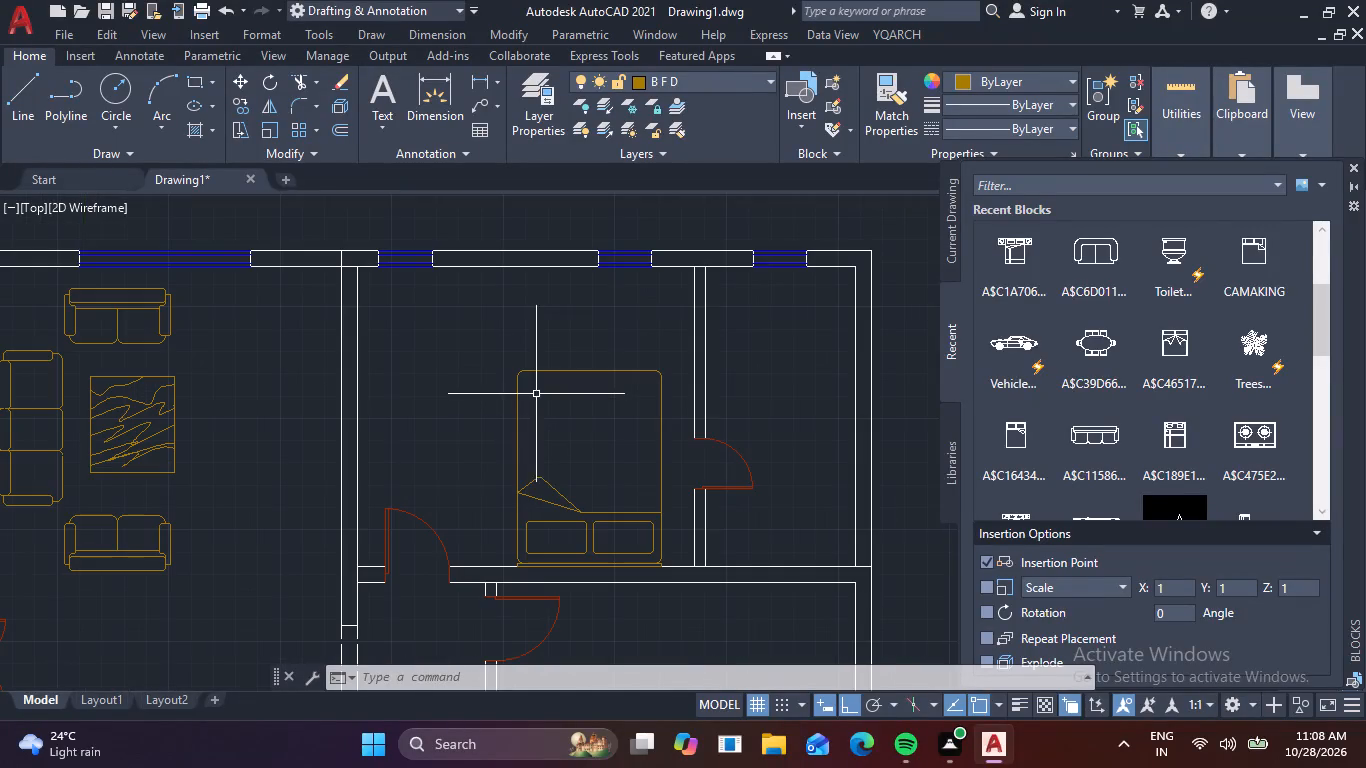
left_click(538, 415)
left_click(517, 400)
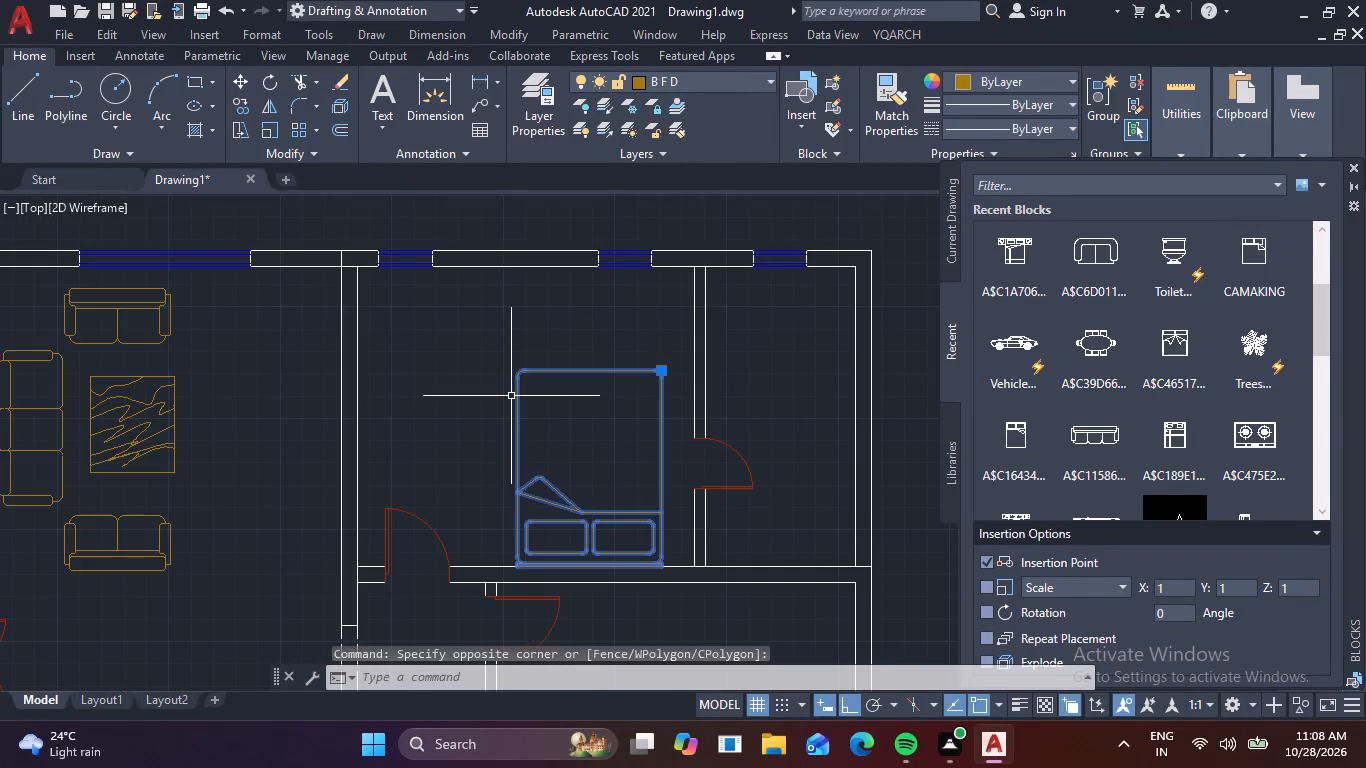
right_click(517, 389)
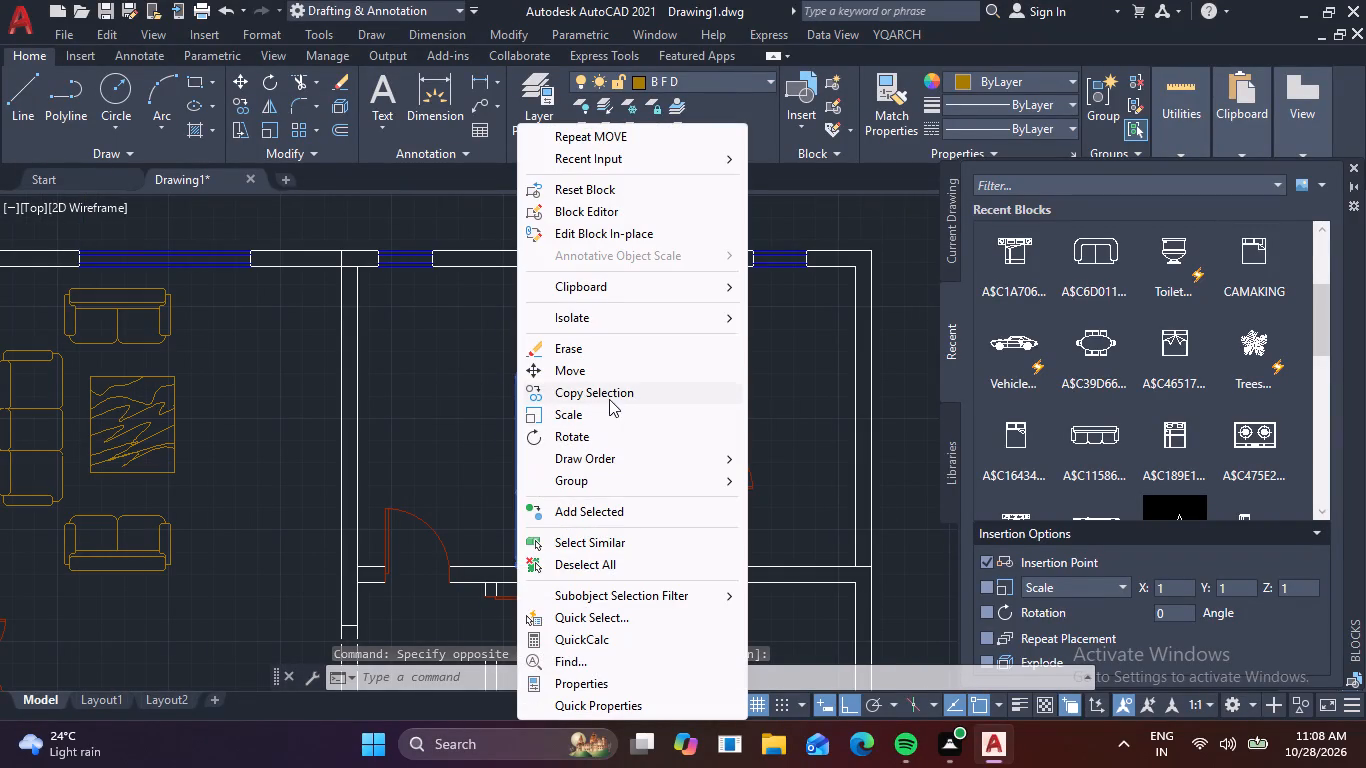
left_click(618, 390)
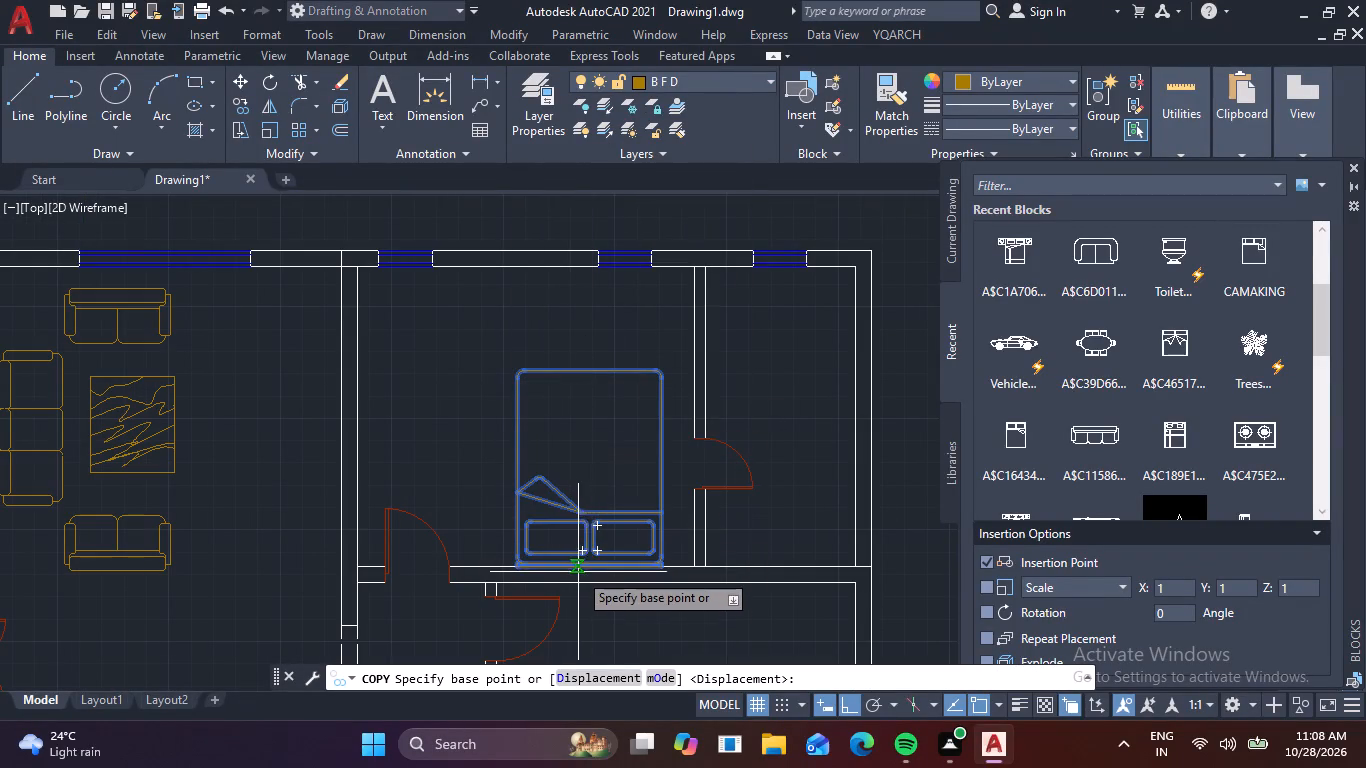
left_click(587, 571)
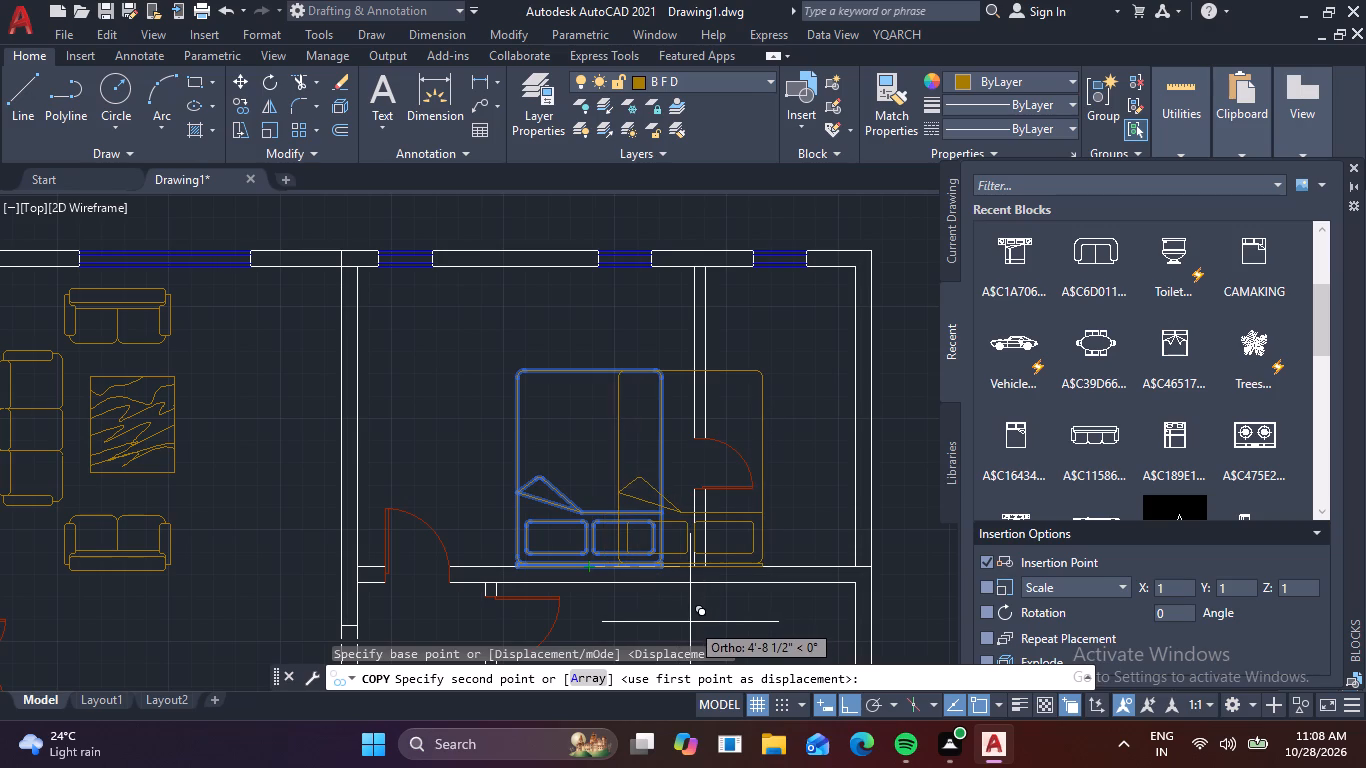
scroll(740, 611, "down", 2)
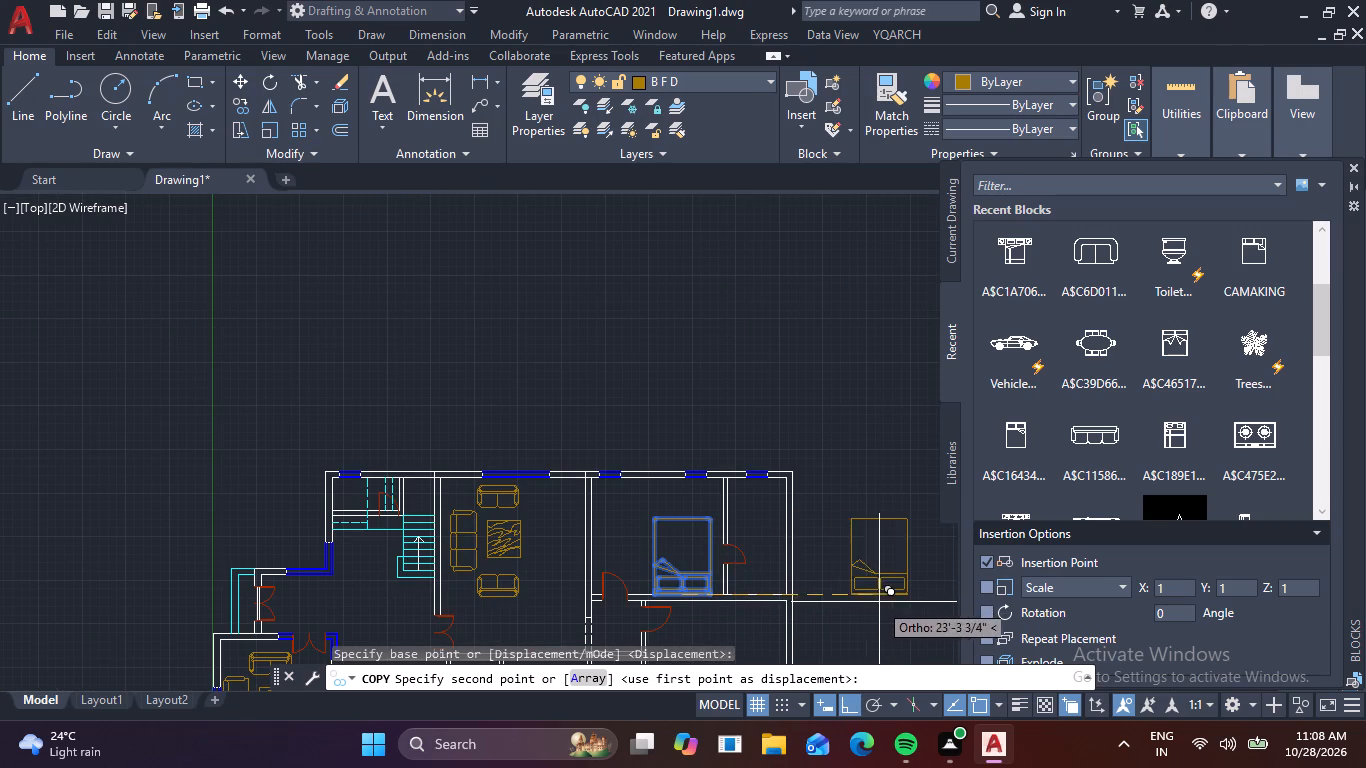
left_click(897, 604)
right_click(900, 626)
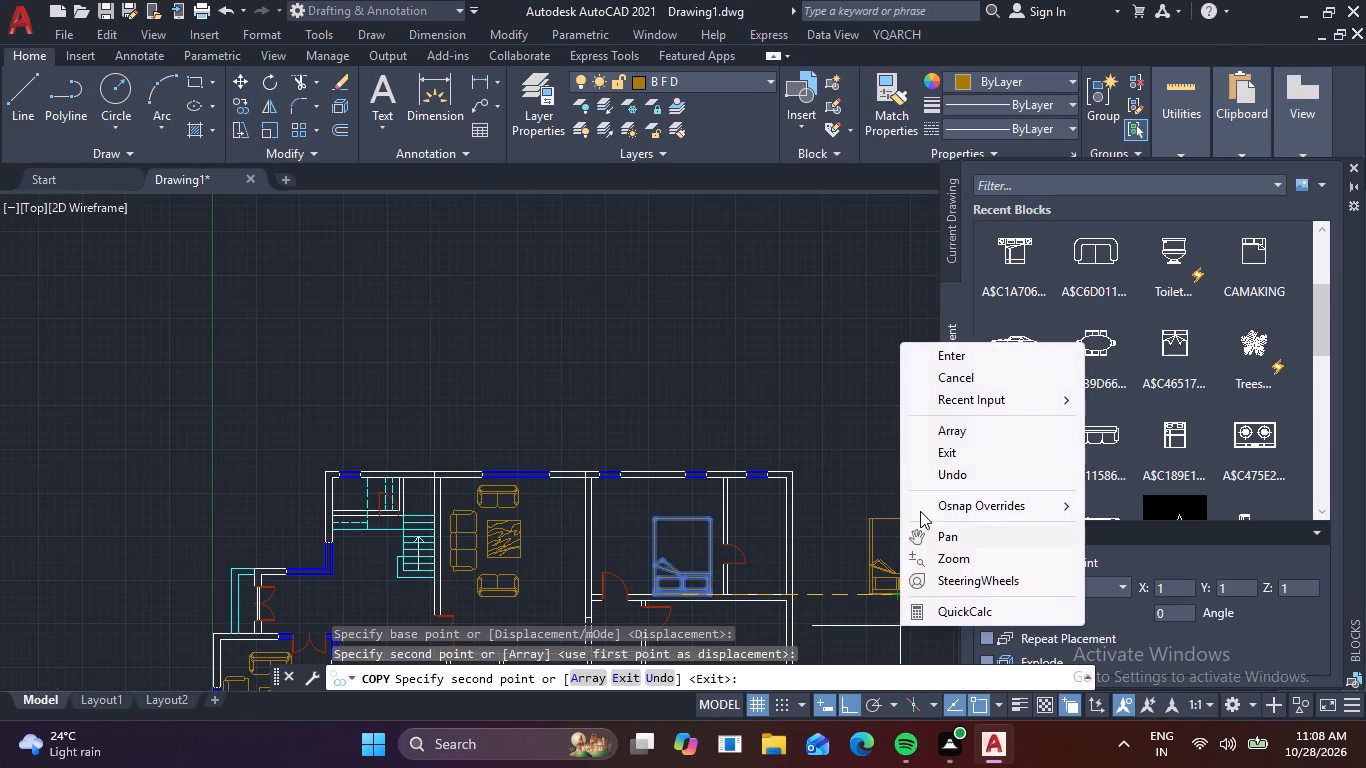
left_click(966, 381)
Mirror the spare bed east of the plan across a horizontal line just south of it, erasing the source object.
middle_click_drag(778, 510, 456, 286)
left_click_drag(636, 402, 636, 403)
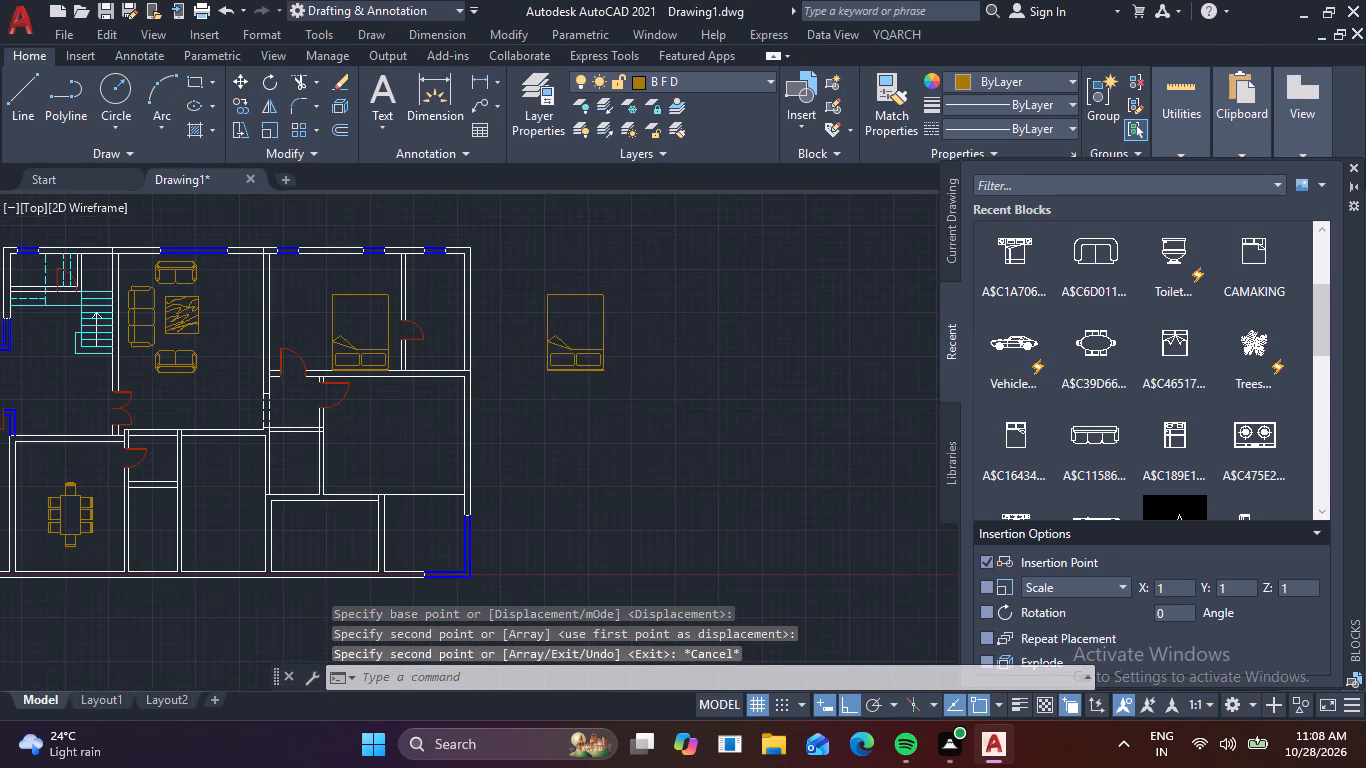
left_click_drag(636, 403, 620, 393)
left_click(530, 327)
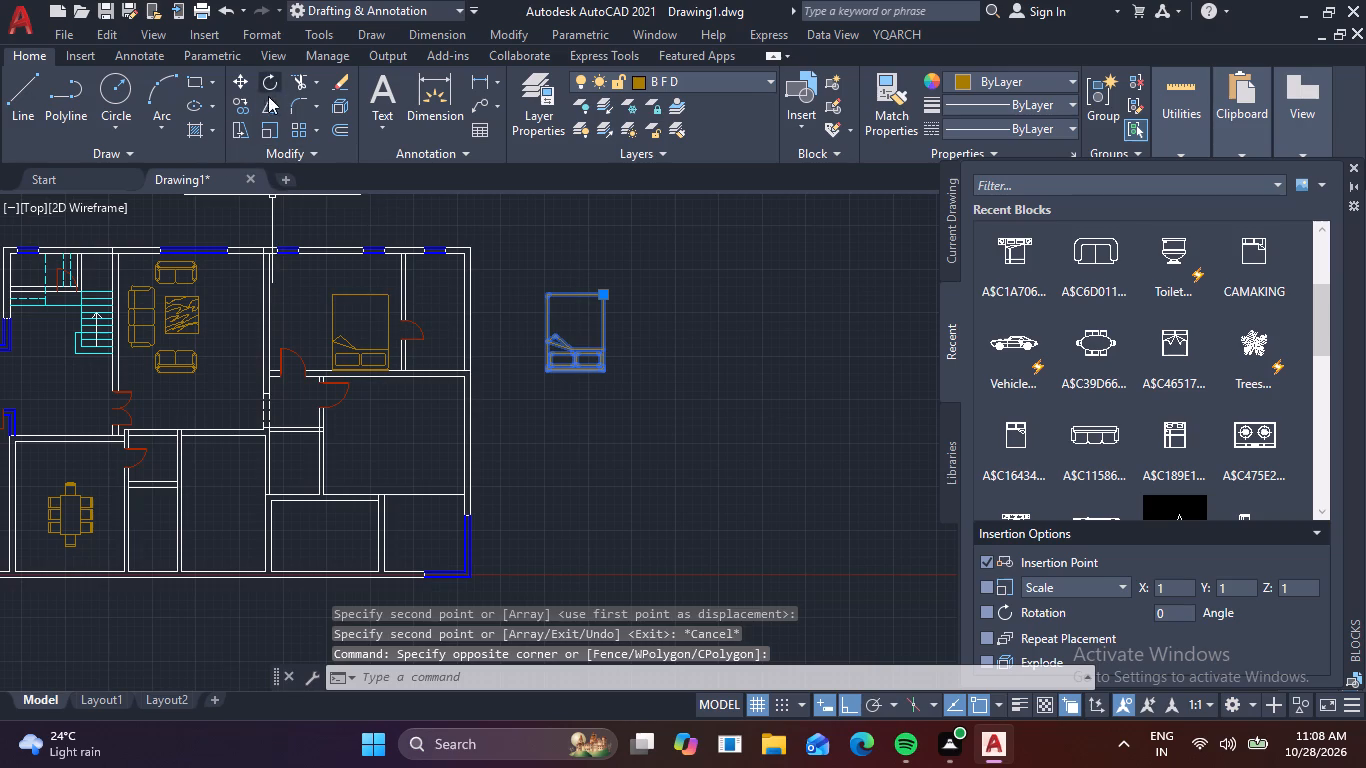
left_click(263, 109)
left_click(500, 385)
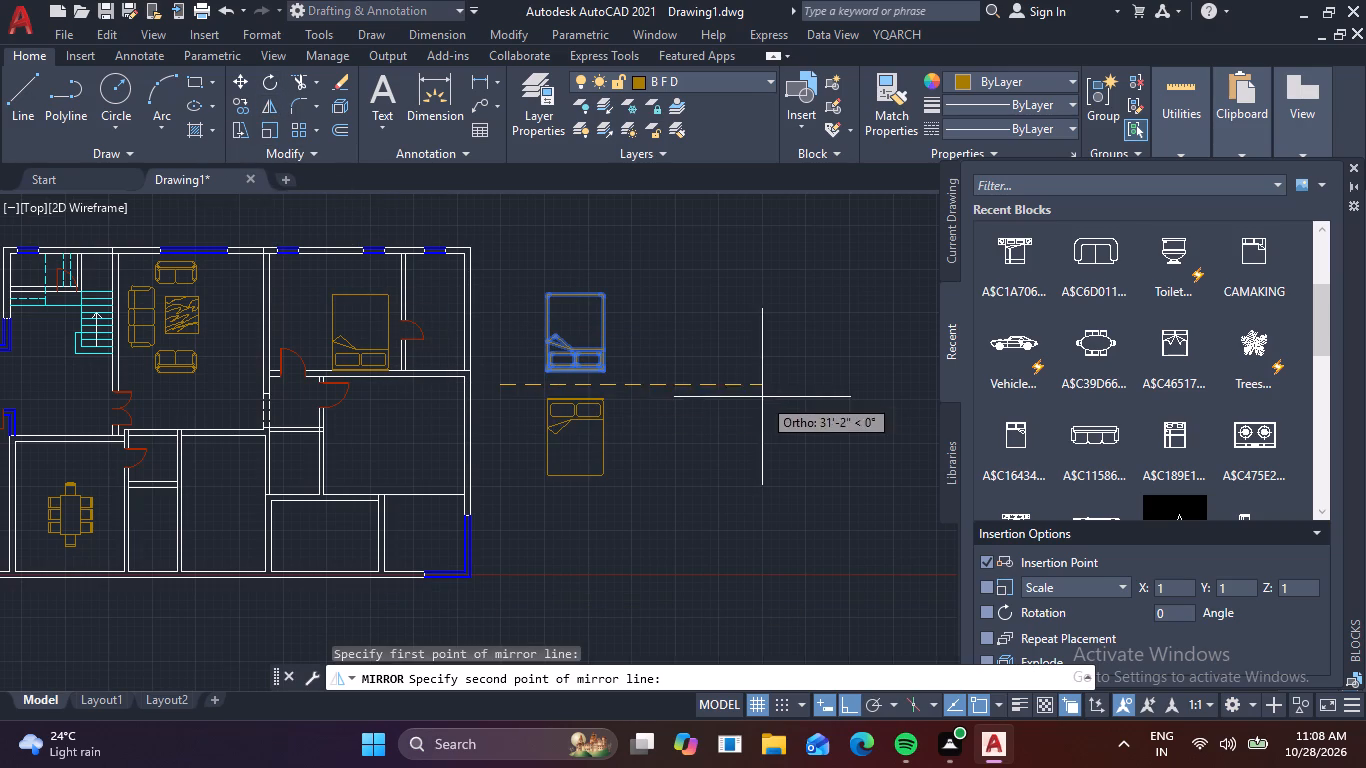
left_click(766, 397)
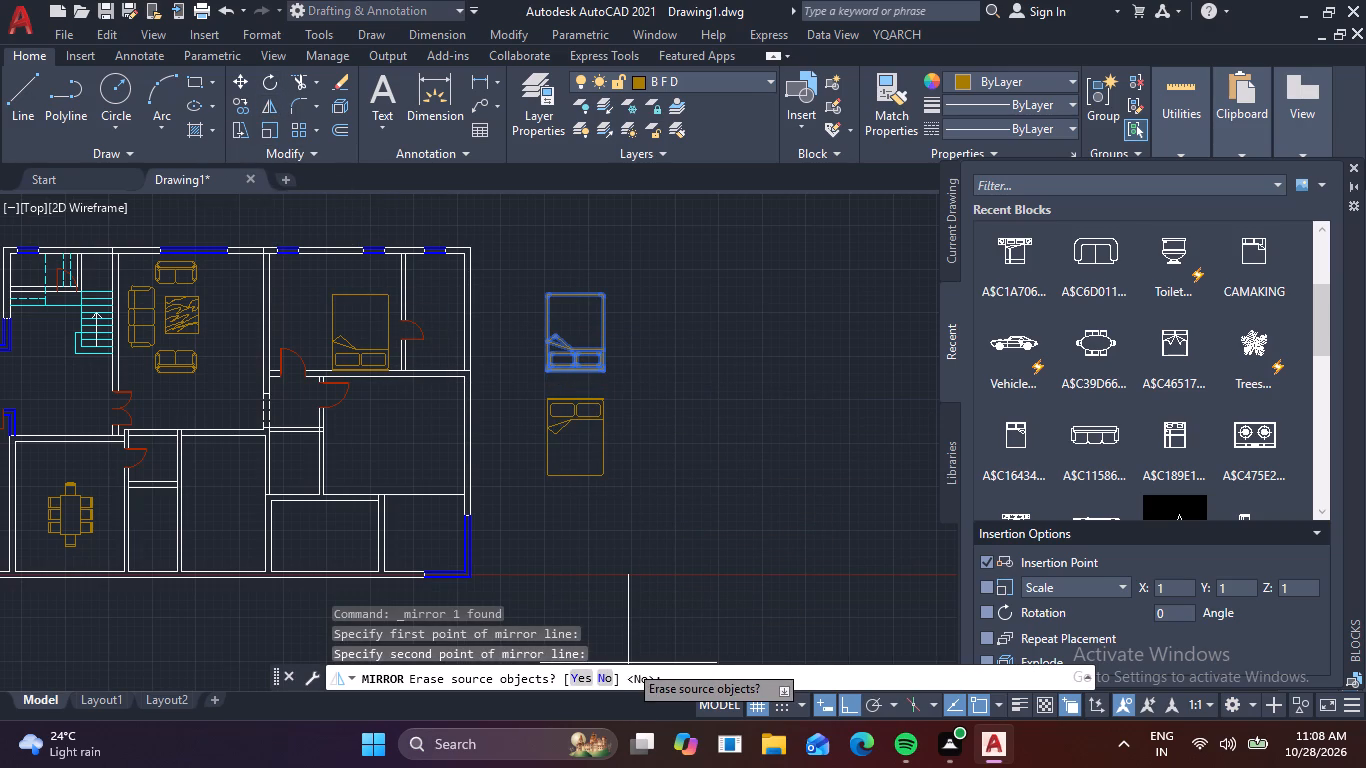
left_click(580, 678)
Copy the mirrored bed by its headboard midpoint, with Ortho off, into the bedroom south of the first one, headboard against the north wall.
left_click(627, 465)
left_click(590, 430)
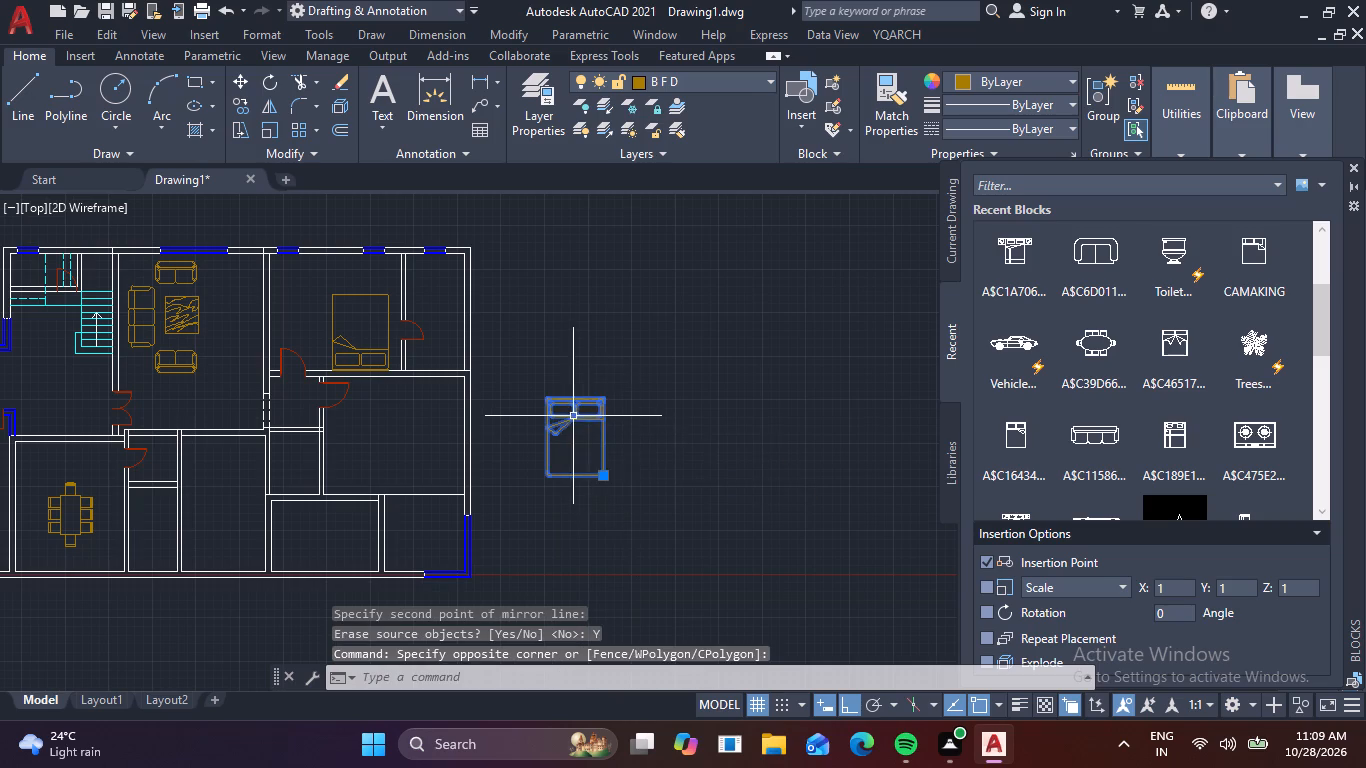
right_click(584, 391)
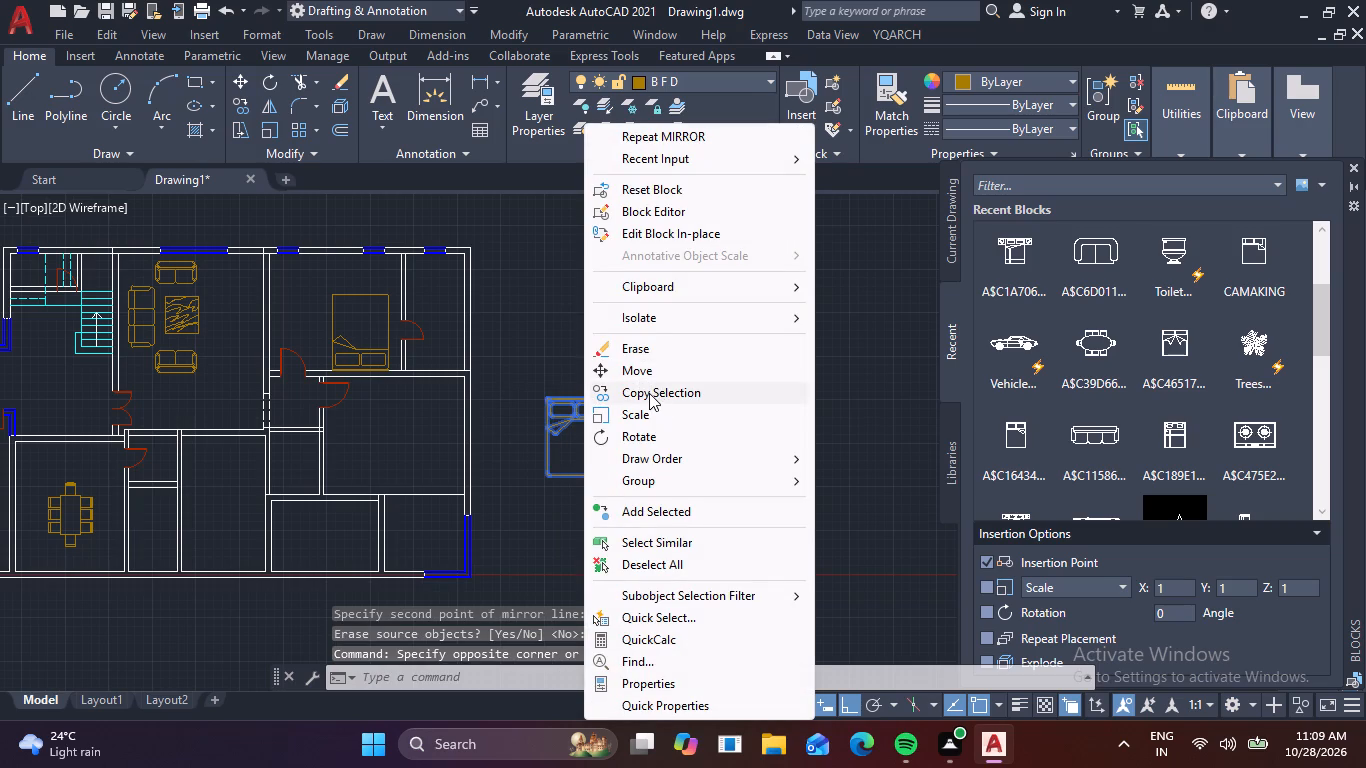
left_click(654, 382)
scroll(584, 418, "up", 3)
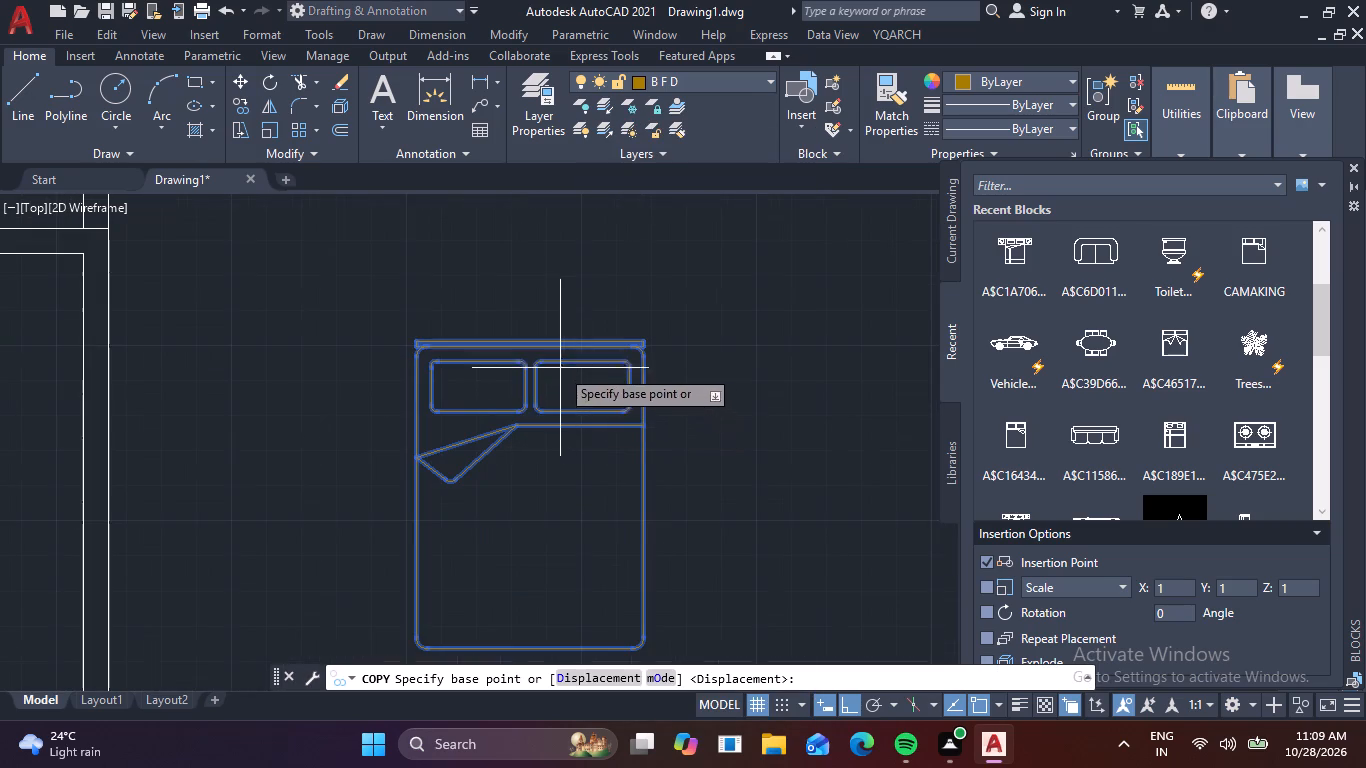
left_click(528, 337)
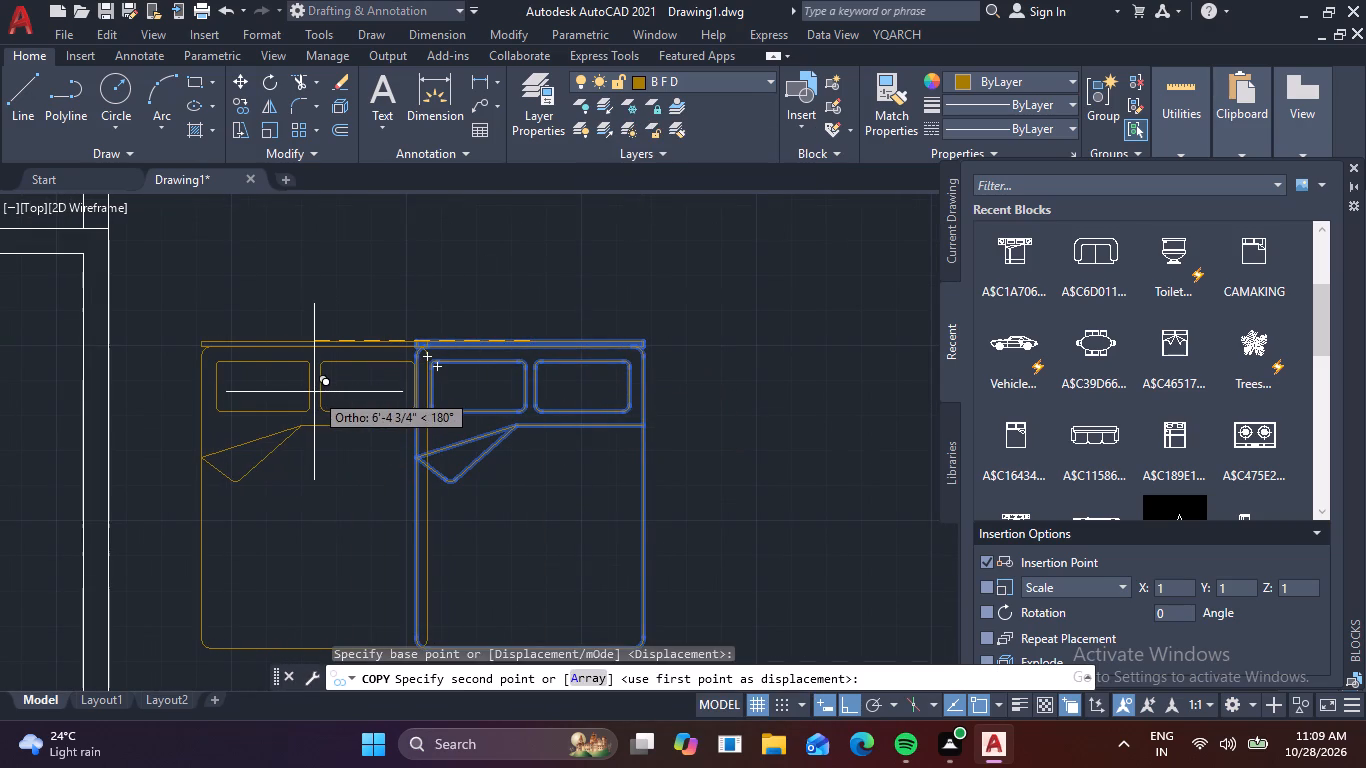
left_click(841, 710)
scroll(511, 424, "down", 2)
middle_click_drag(492, 415, 699, 453)
scroll(482, 423, "up", 3)
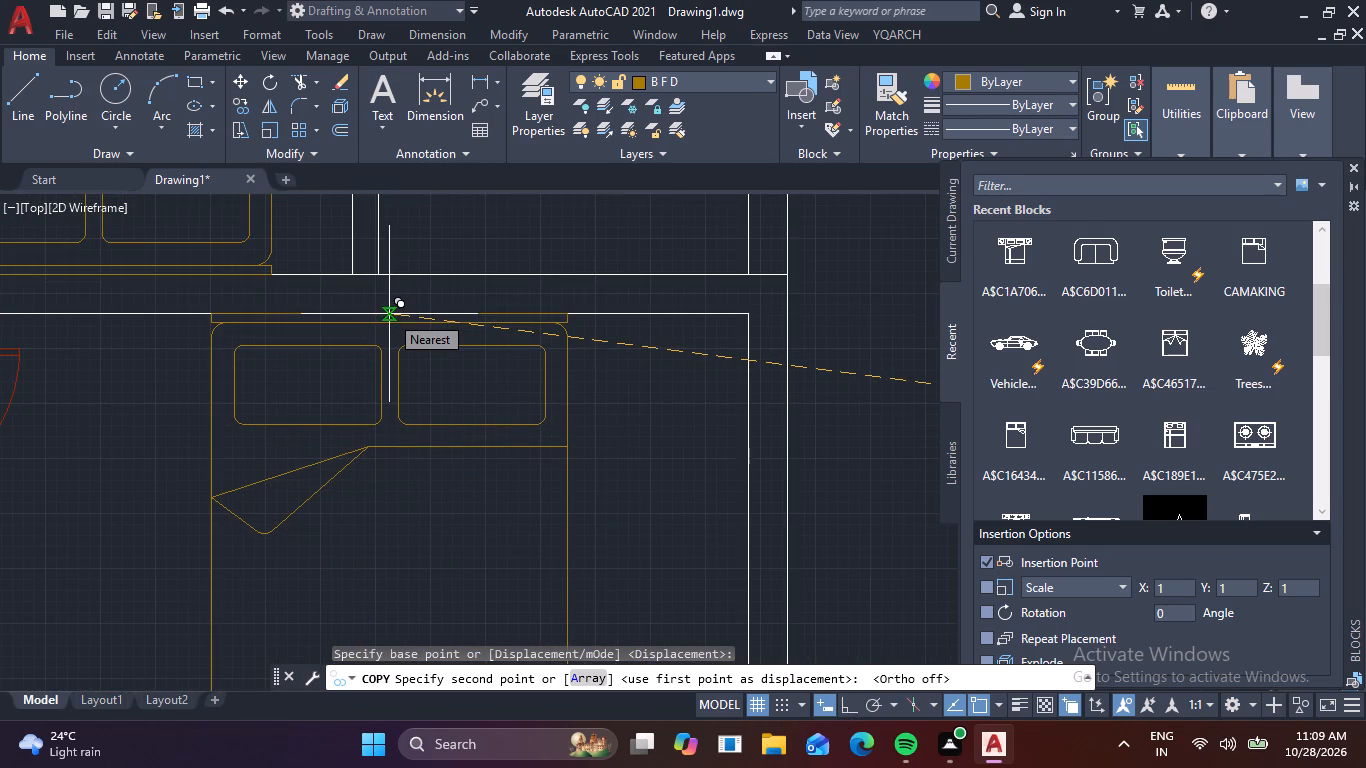
left_click(389, 314)
right_click(782, 435)
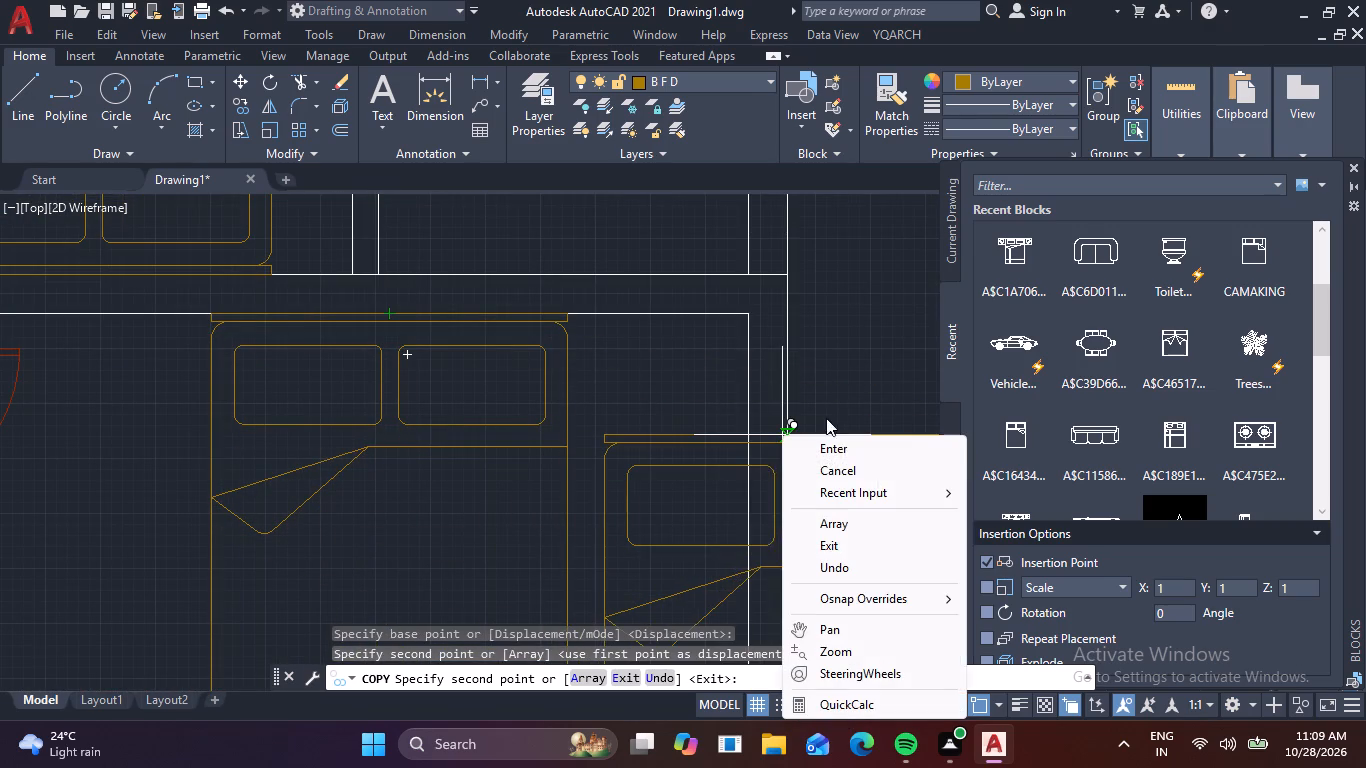
left_click(847, 479)
Erase the spare bed left outside the plan to the east.
scroll(827, 481, "down", 4)
middle_click_drag(822, 498, 739, 453)
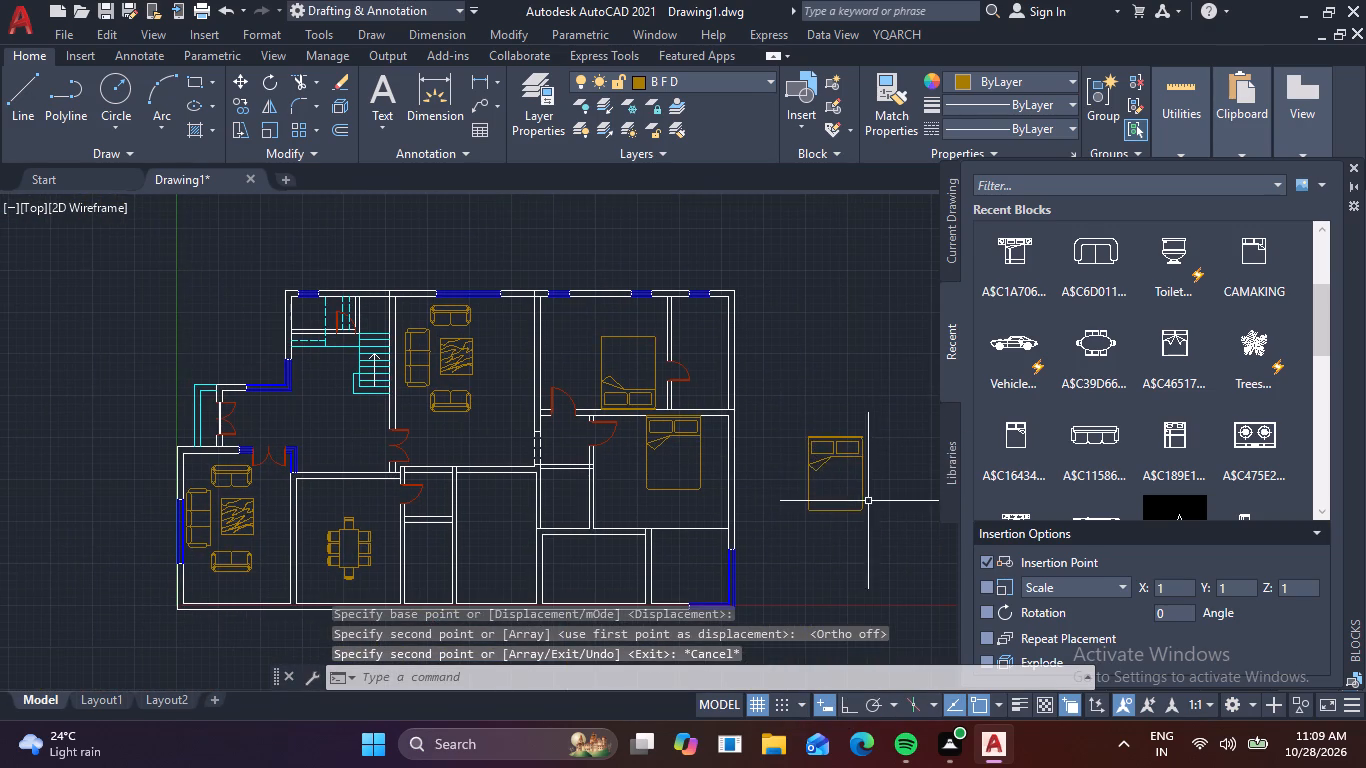
left_click(878, 503)
left_click(800, 453)
right_click(798, 449)
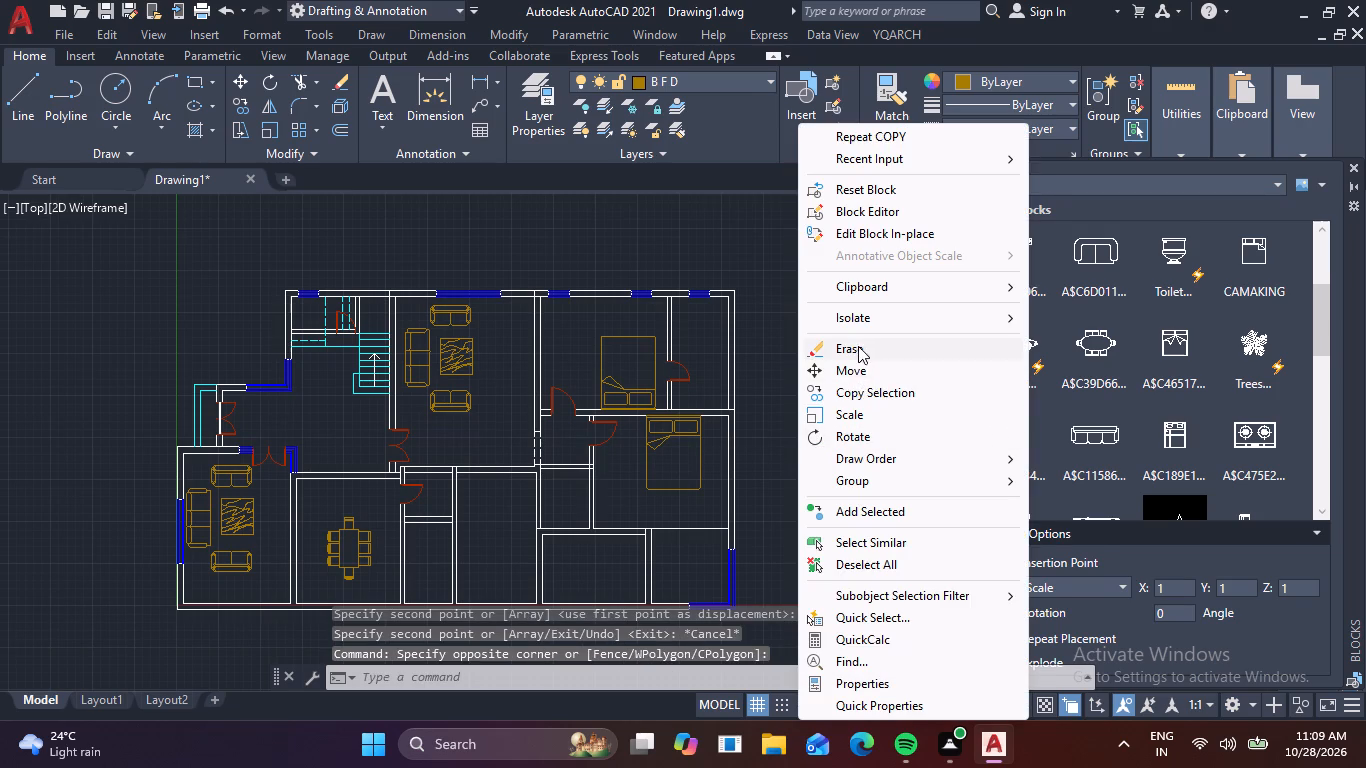
left_click(858, 346)
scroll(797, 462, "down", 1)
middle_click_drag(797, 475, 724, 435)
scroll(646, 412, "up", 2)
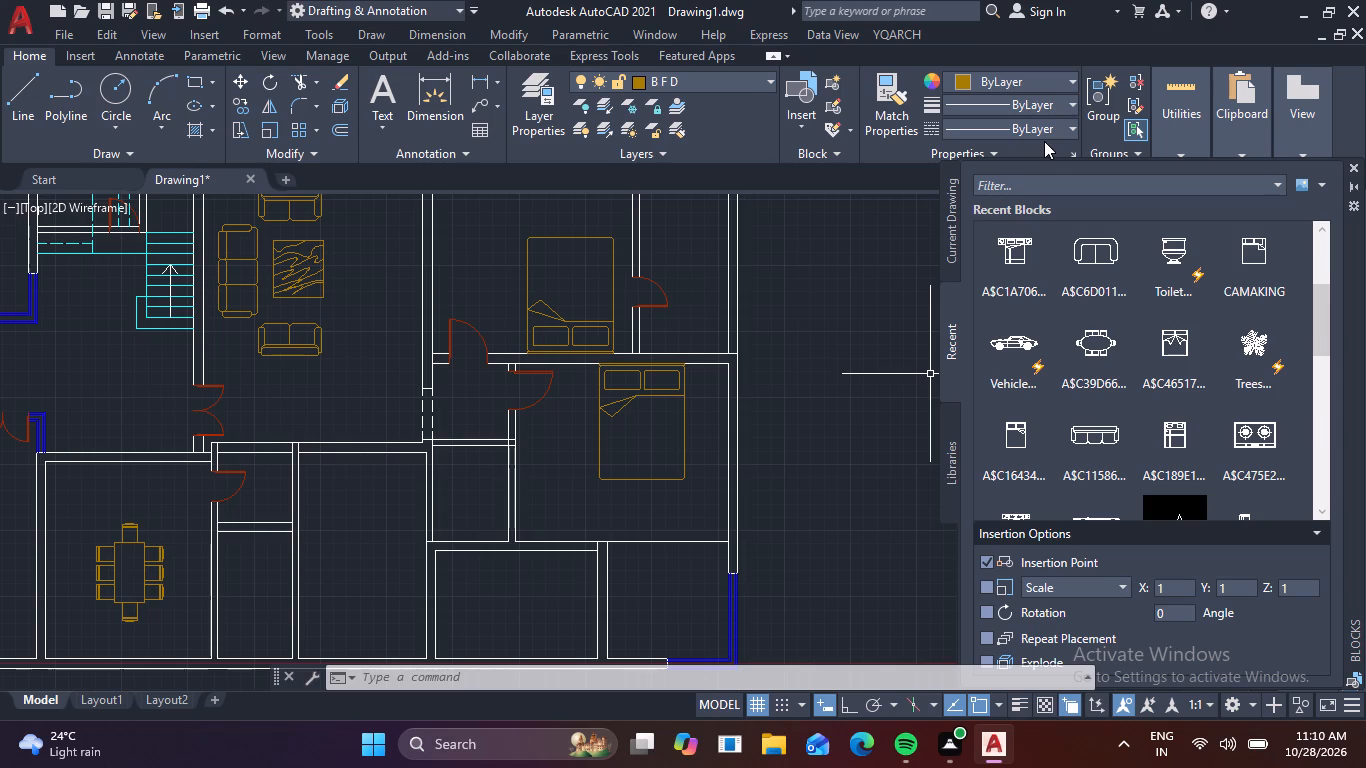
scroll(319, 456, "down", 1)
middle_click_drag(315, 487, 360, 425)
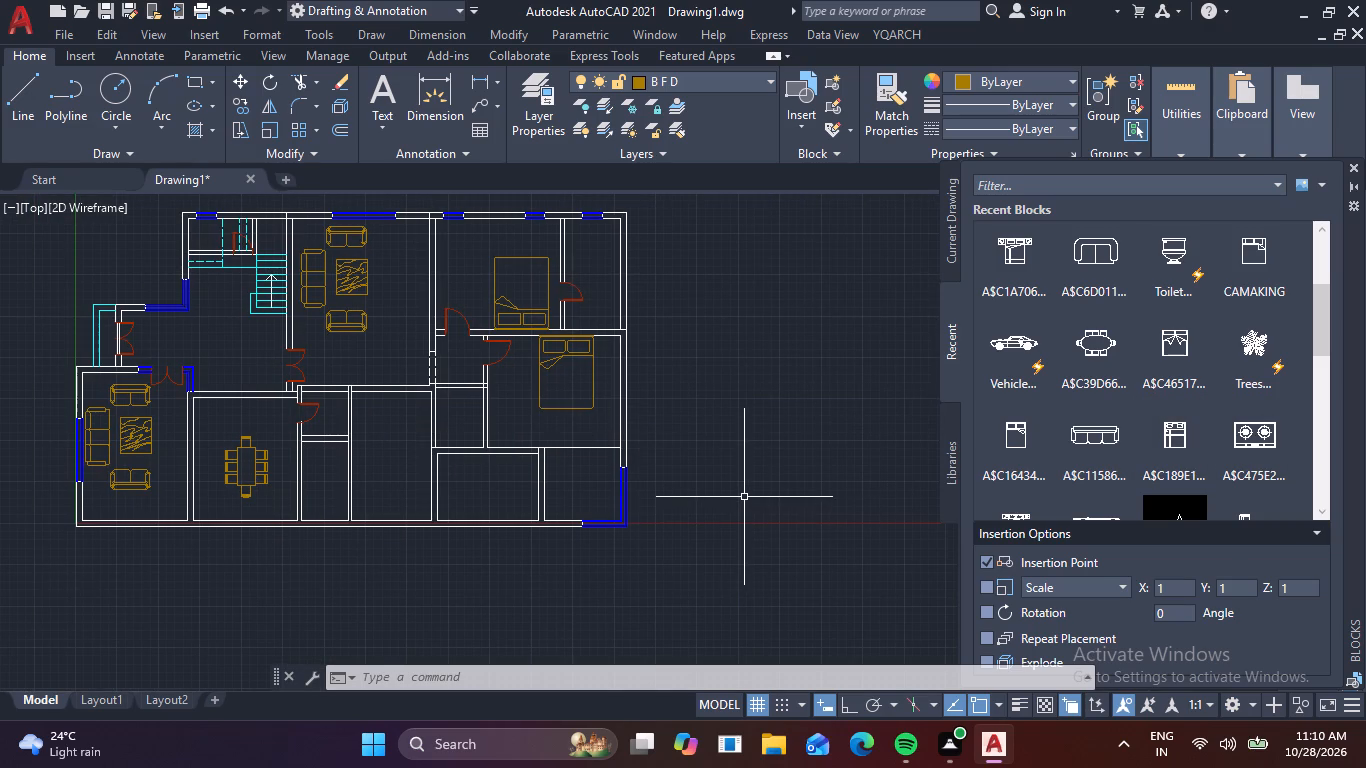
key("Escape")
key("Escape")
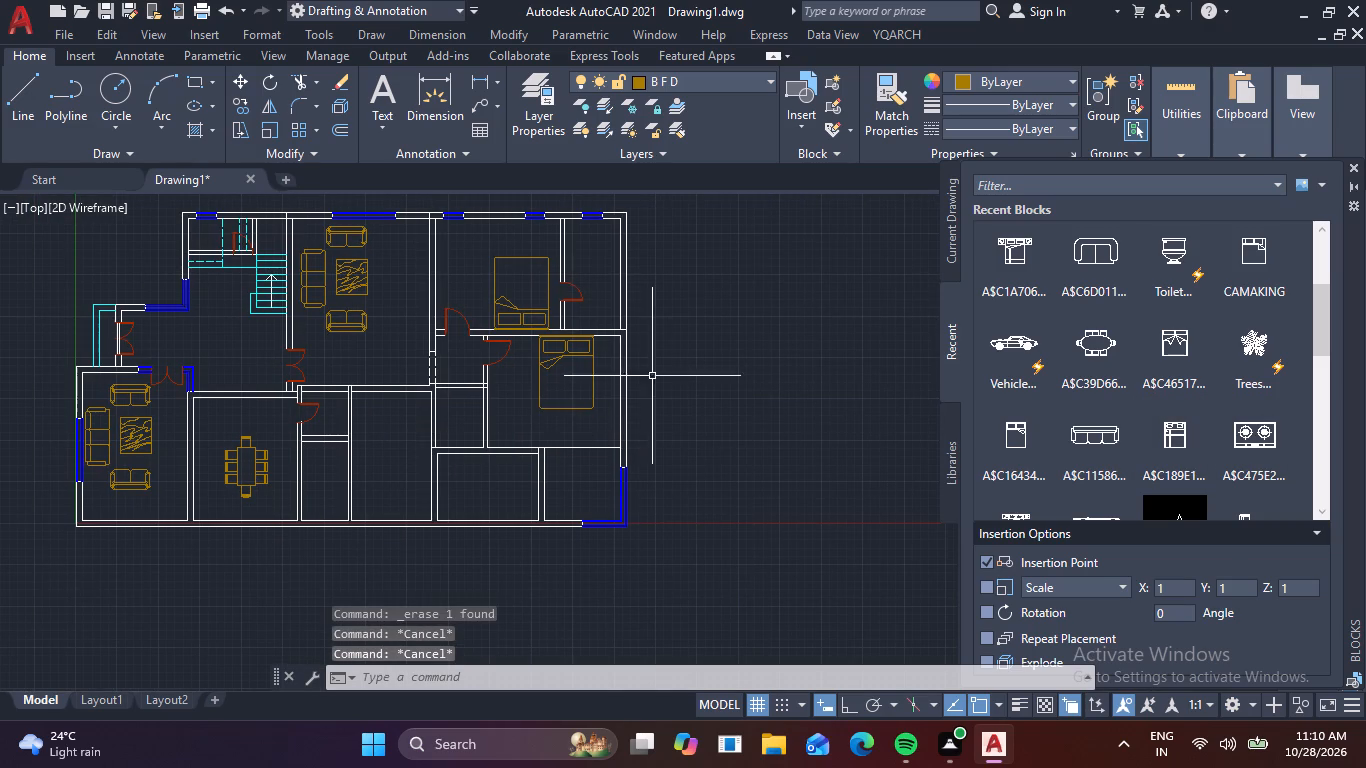
Make STAW the current layer in the layer properties and close the layer manager.
left_click(535, 111)
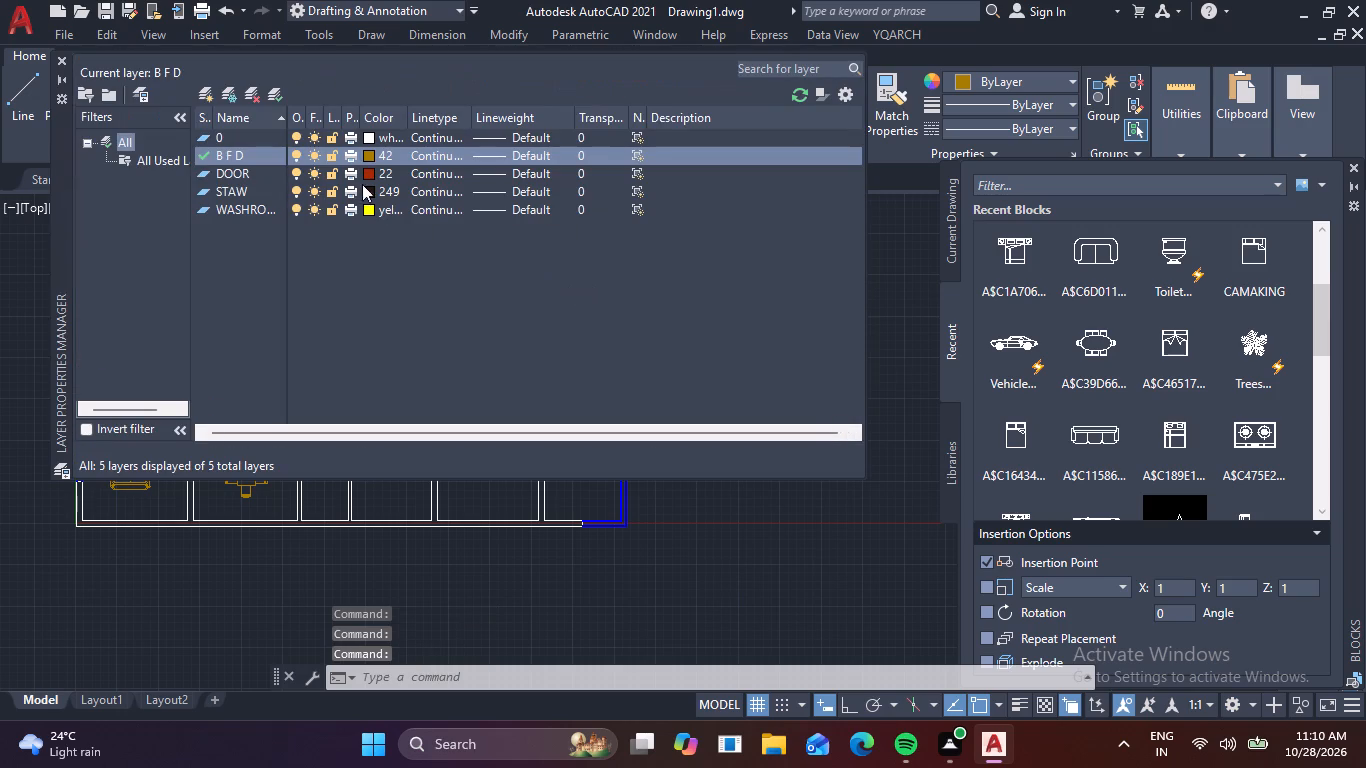
left_click(258, 210)
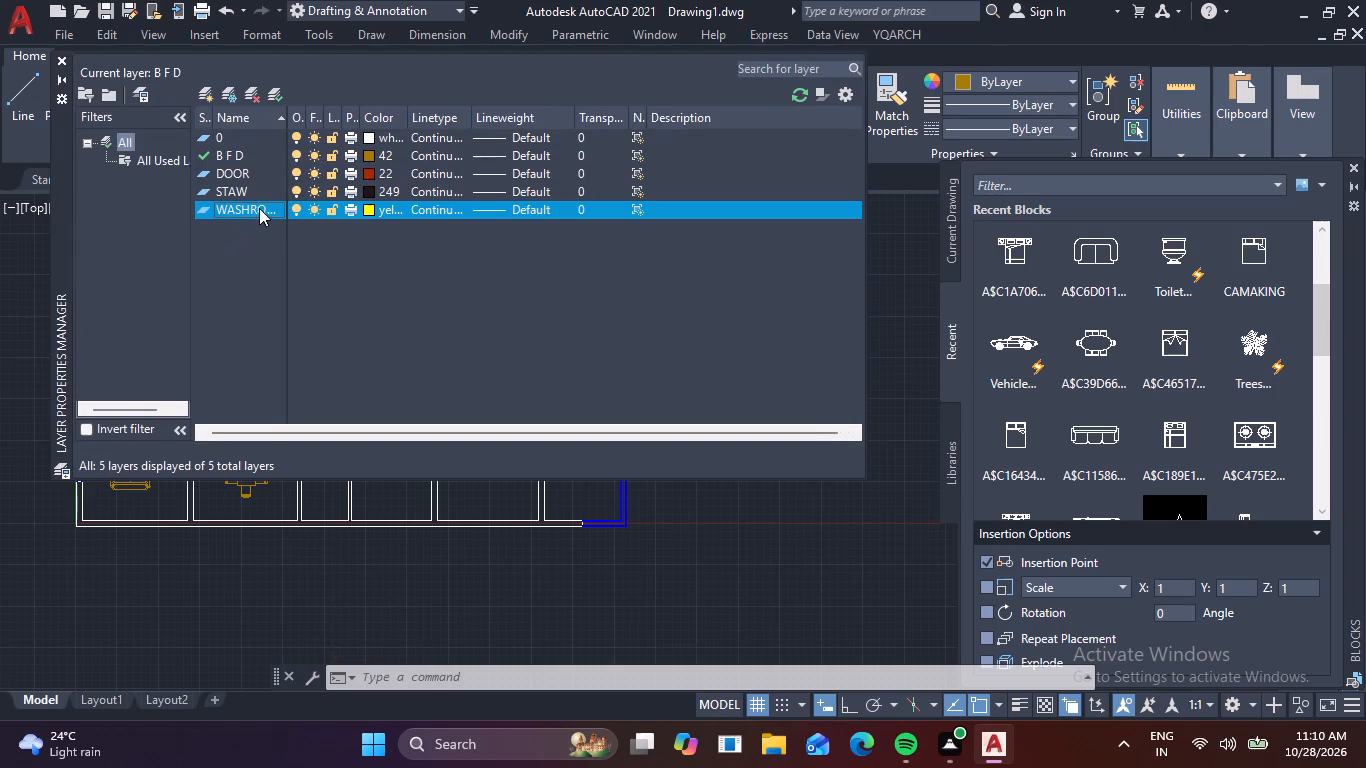
left_click(254, 188)
left_click(275, 93)
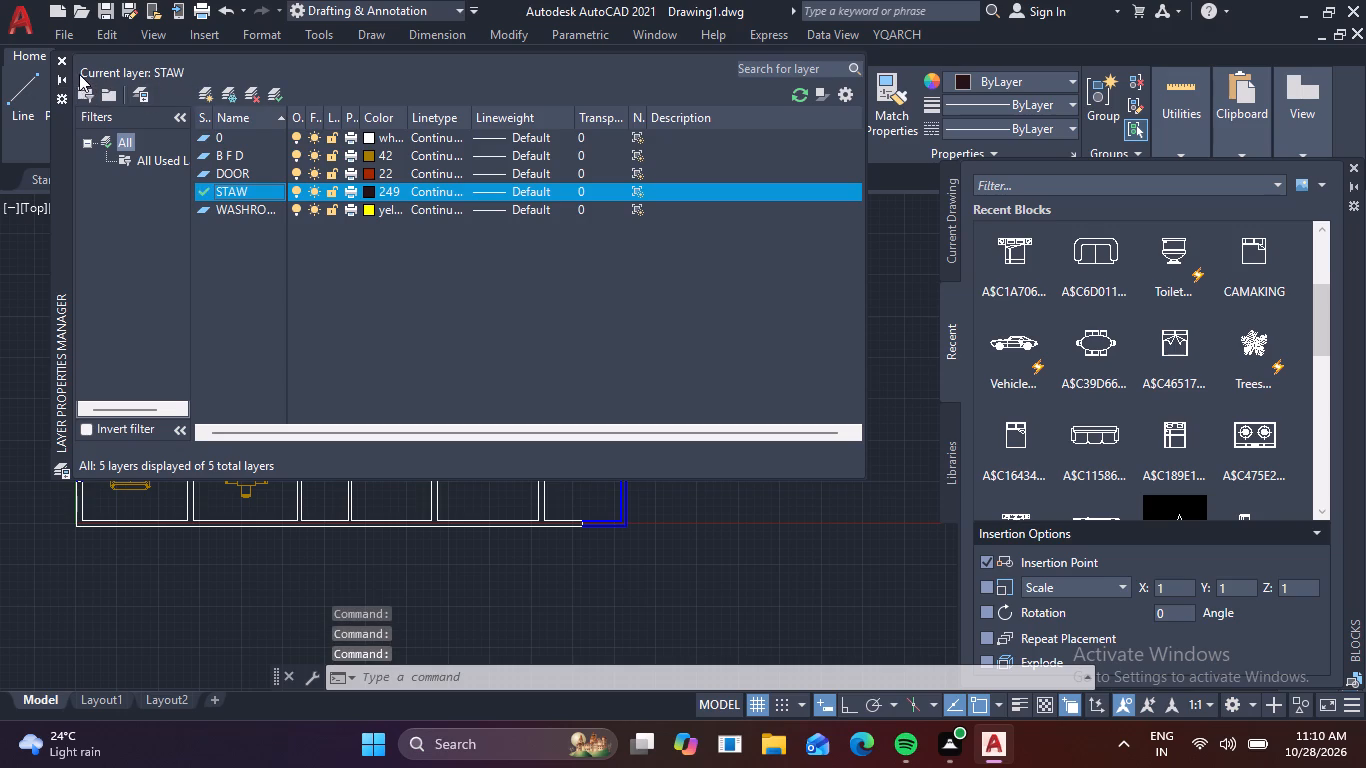
left_click(60, 57)
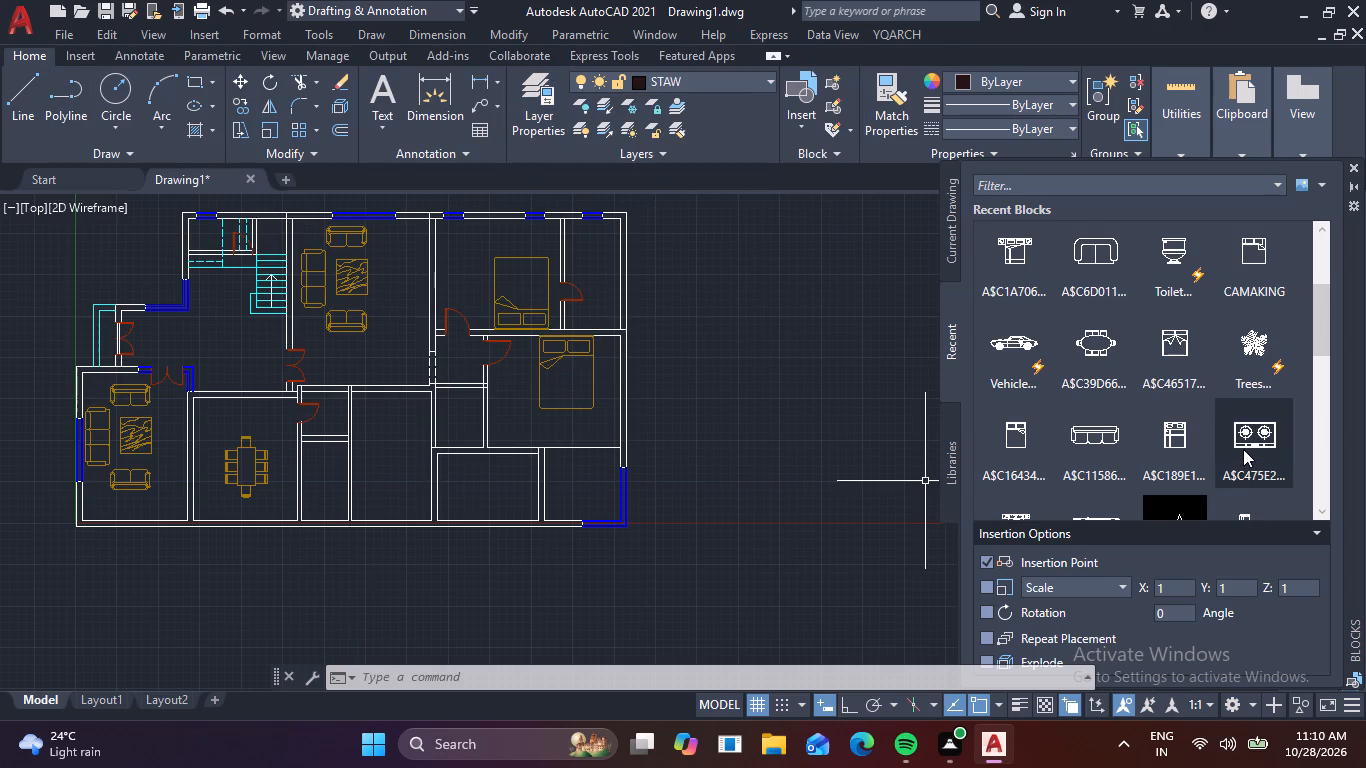
Insert the two-burner stove block A$C475E2… from the recent blocks into the empty area east of the plan.
left_click_drag(1243, 448, 798, 510)
left_click(832, 521)
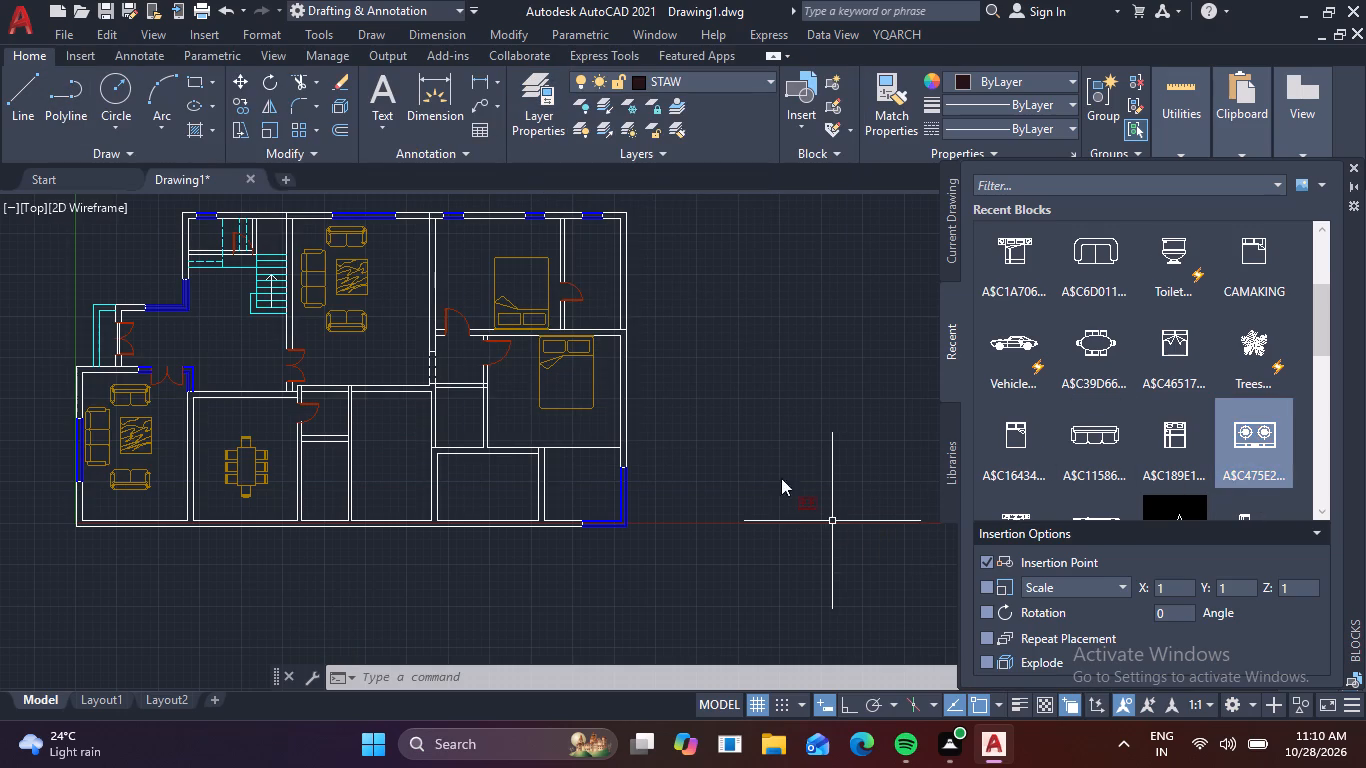
left_click(777, 474)
scroll(830, 509, "up", 3)
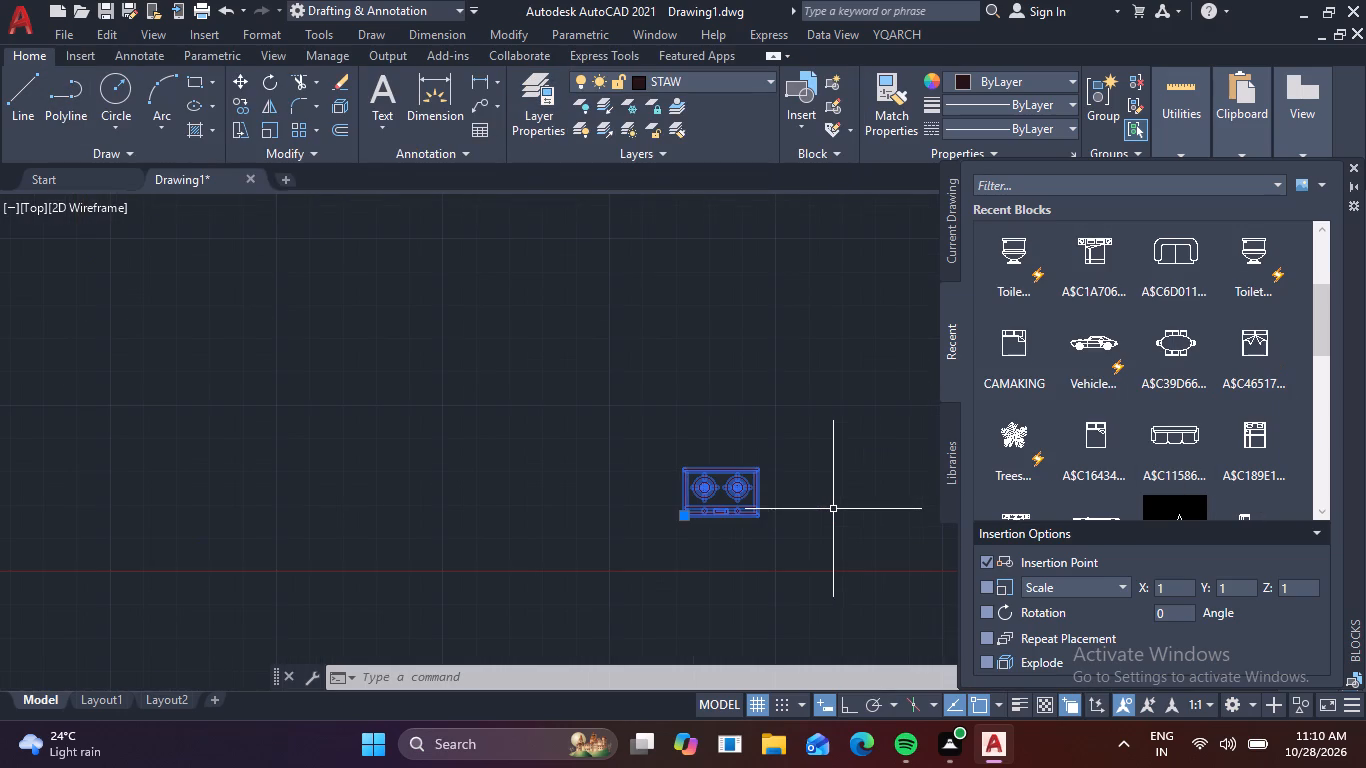
Move the stove block by its top edge into the tall room east of the two small rooms beside the dining room, near its west wall.
scroll(833, 509, "down", 2)
key("m")
key("space")
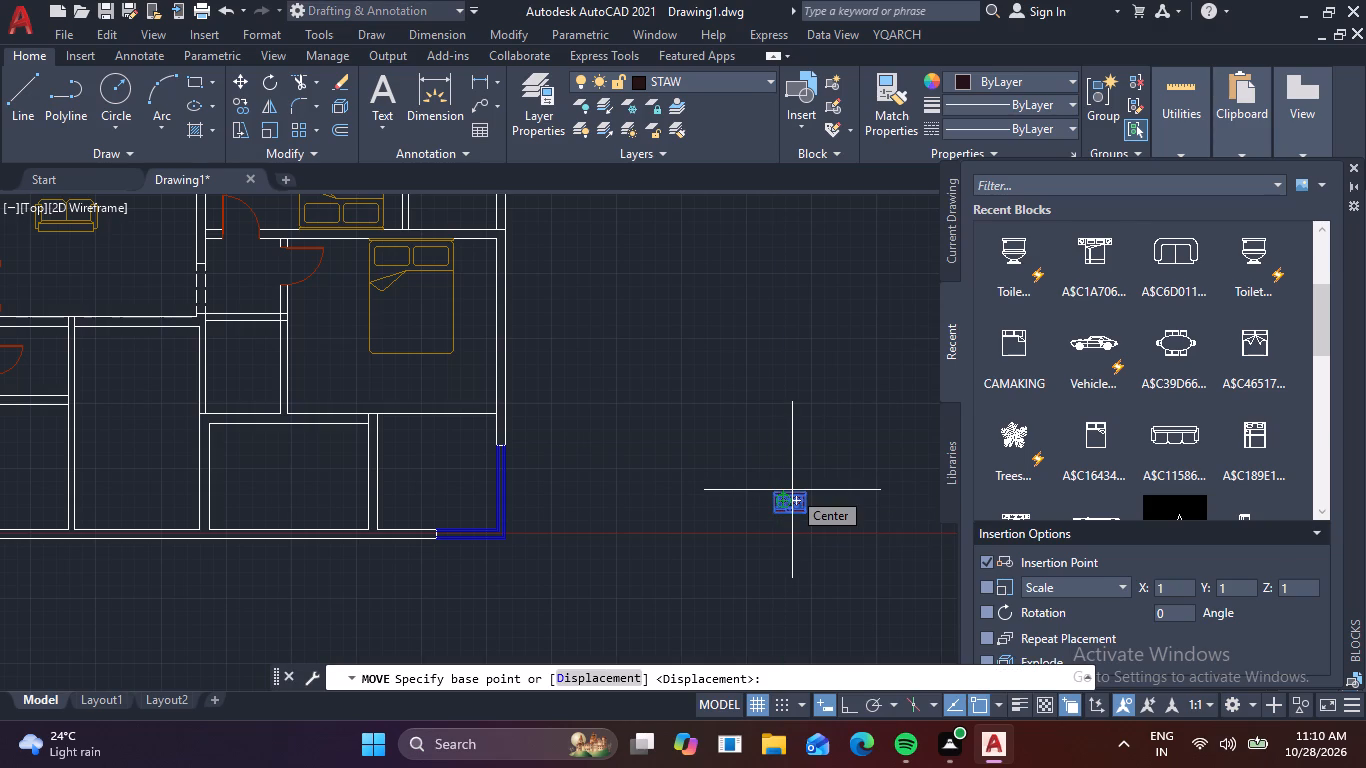
left_click(792, 490)
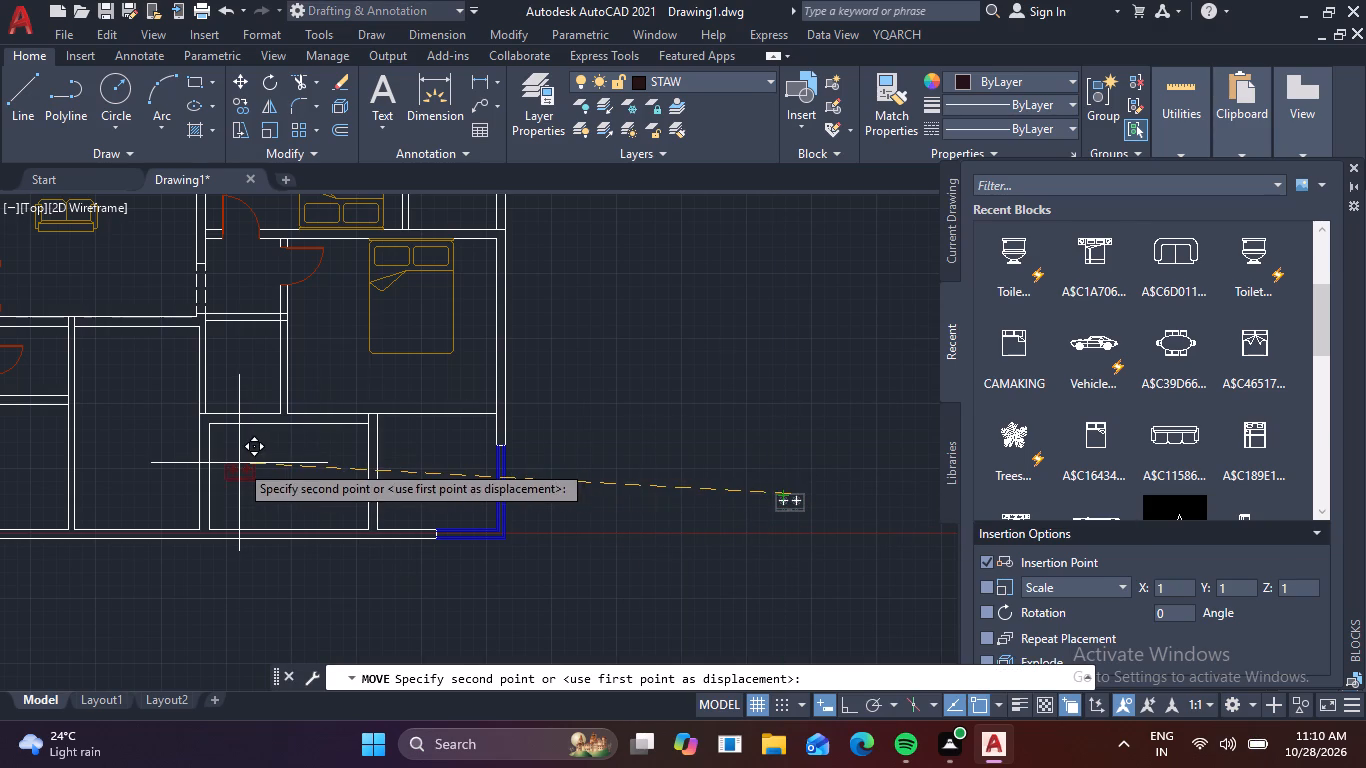
middle_click_drag(294, 464, 480, 528)
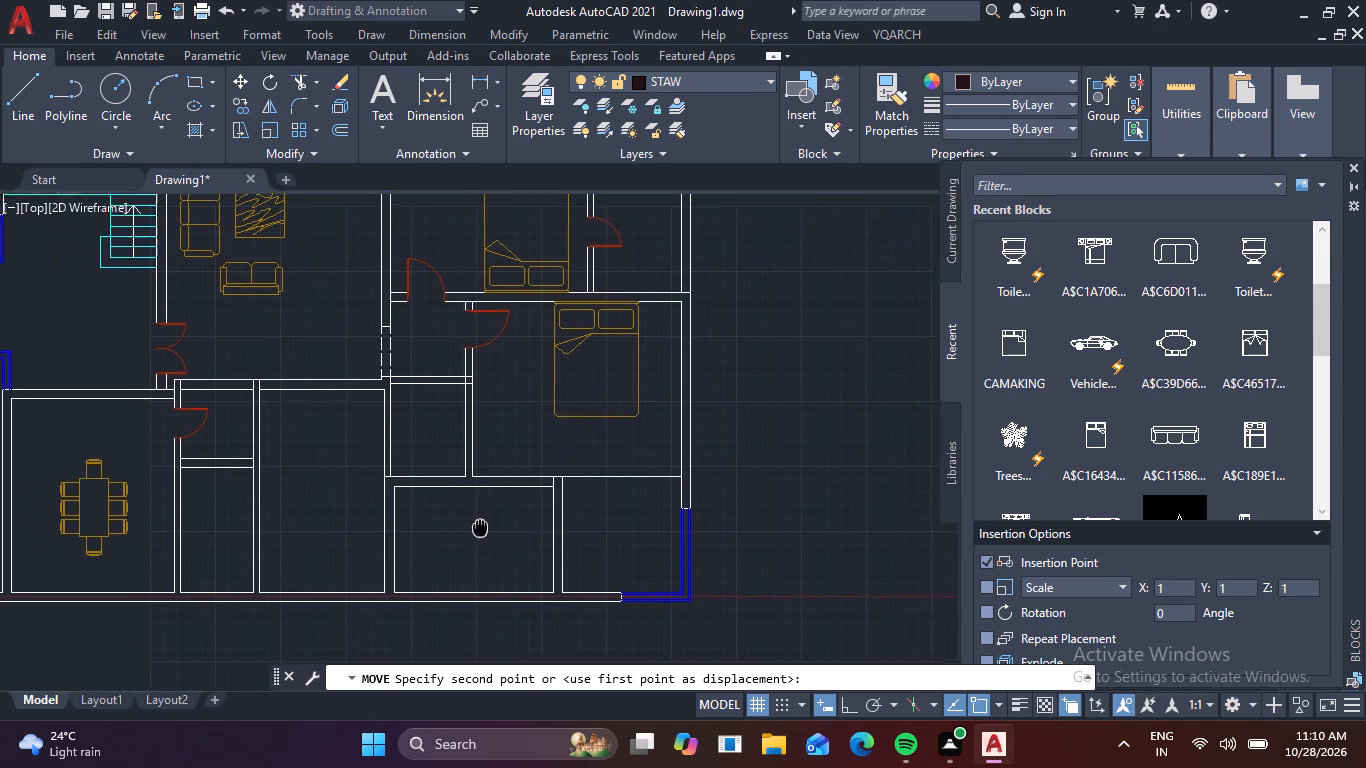
middle_click_drag(480, 528, 492, 534)
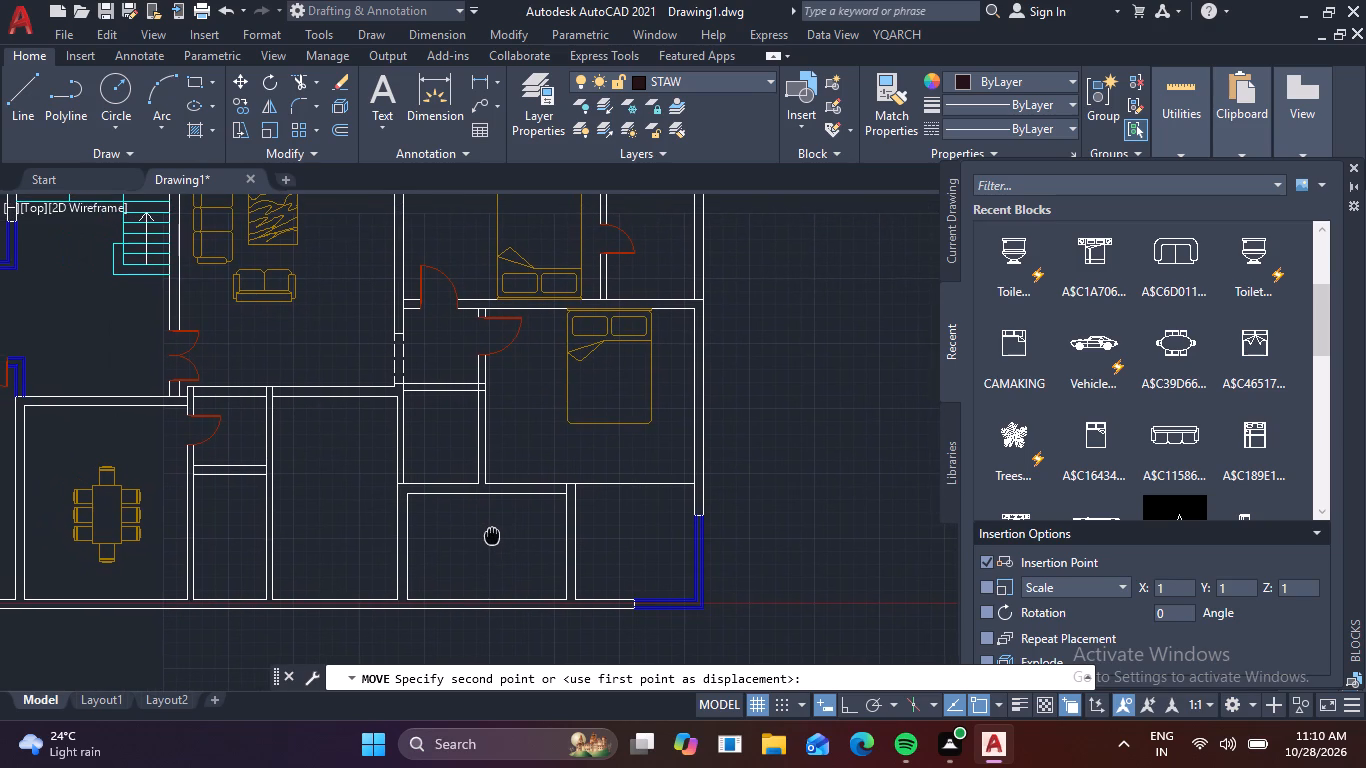
middle_click_drag(492, 534, 493, 535)
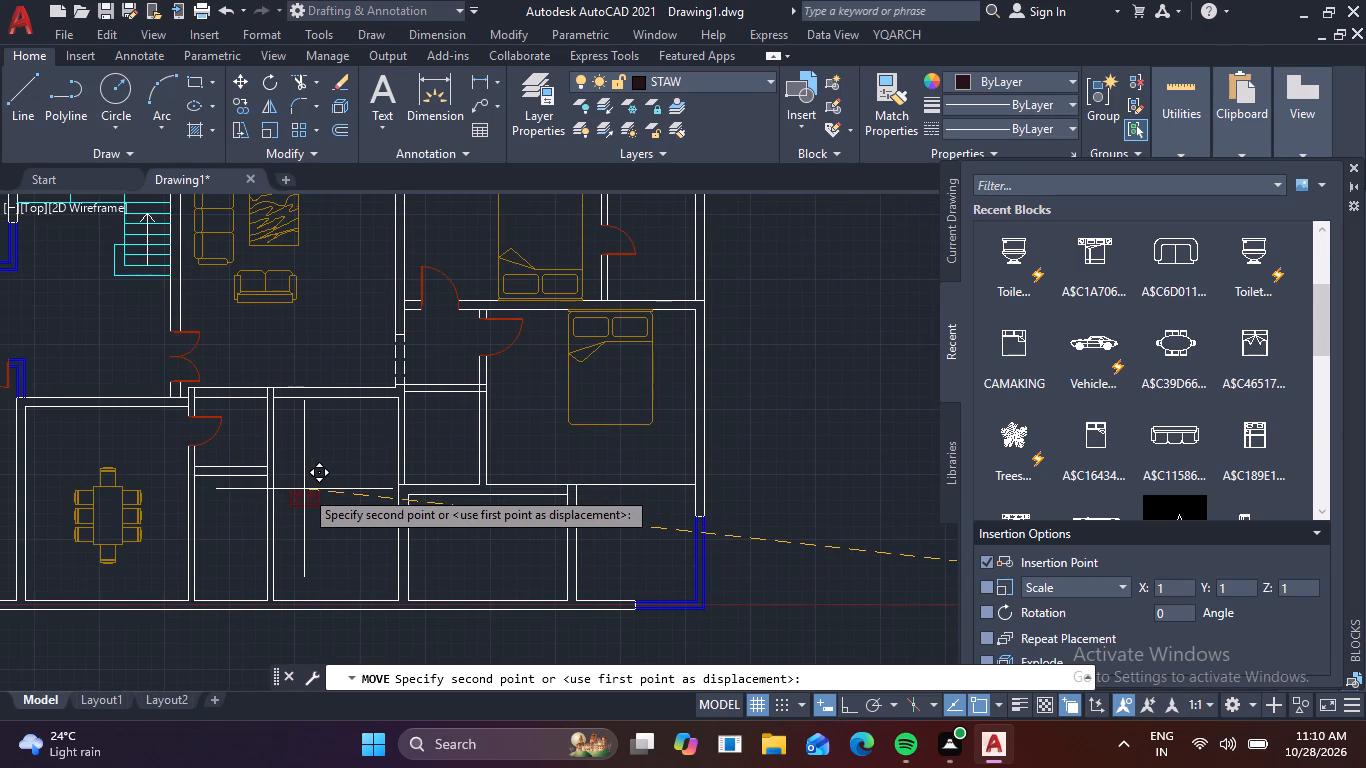
scroll(304, 489, "up", 3)
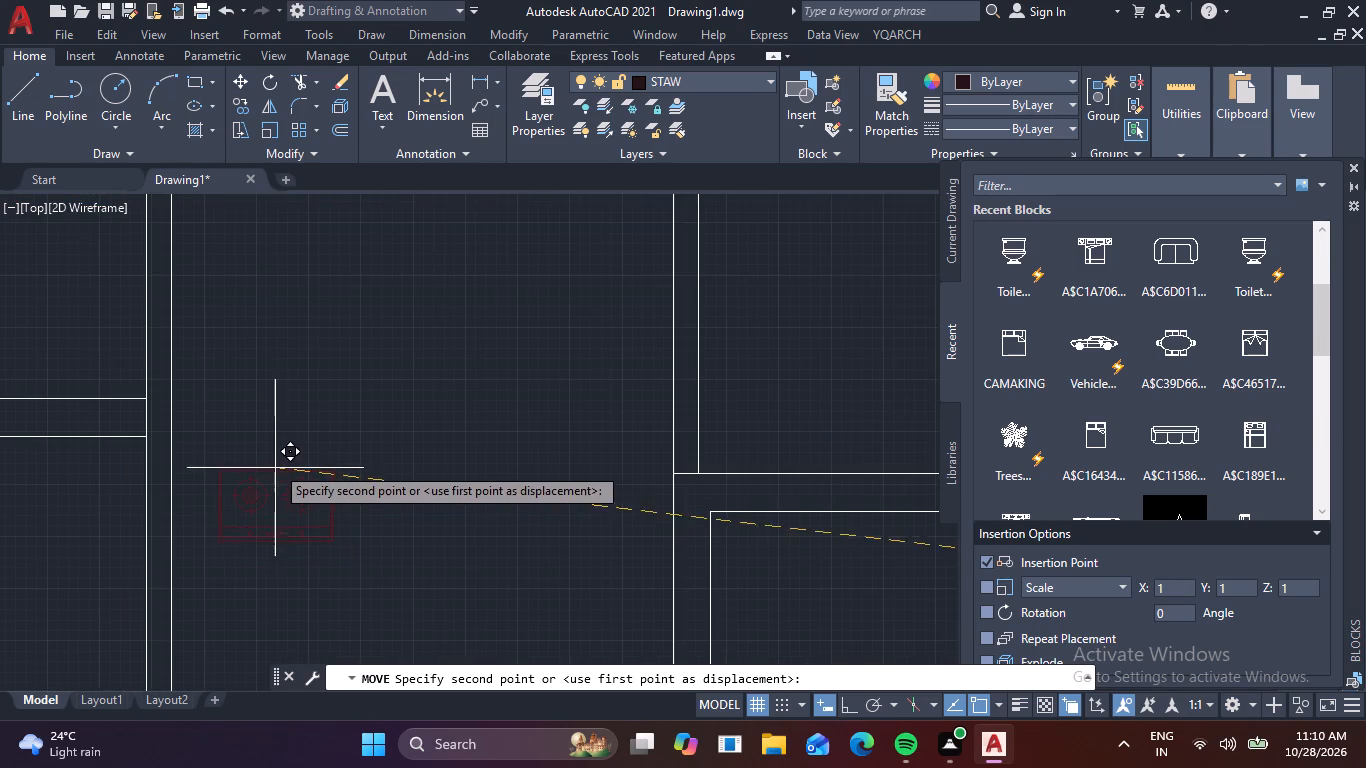
left_click(273, 441)
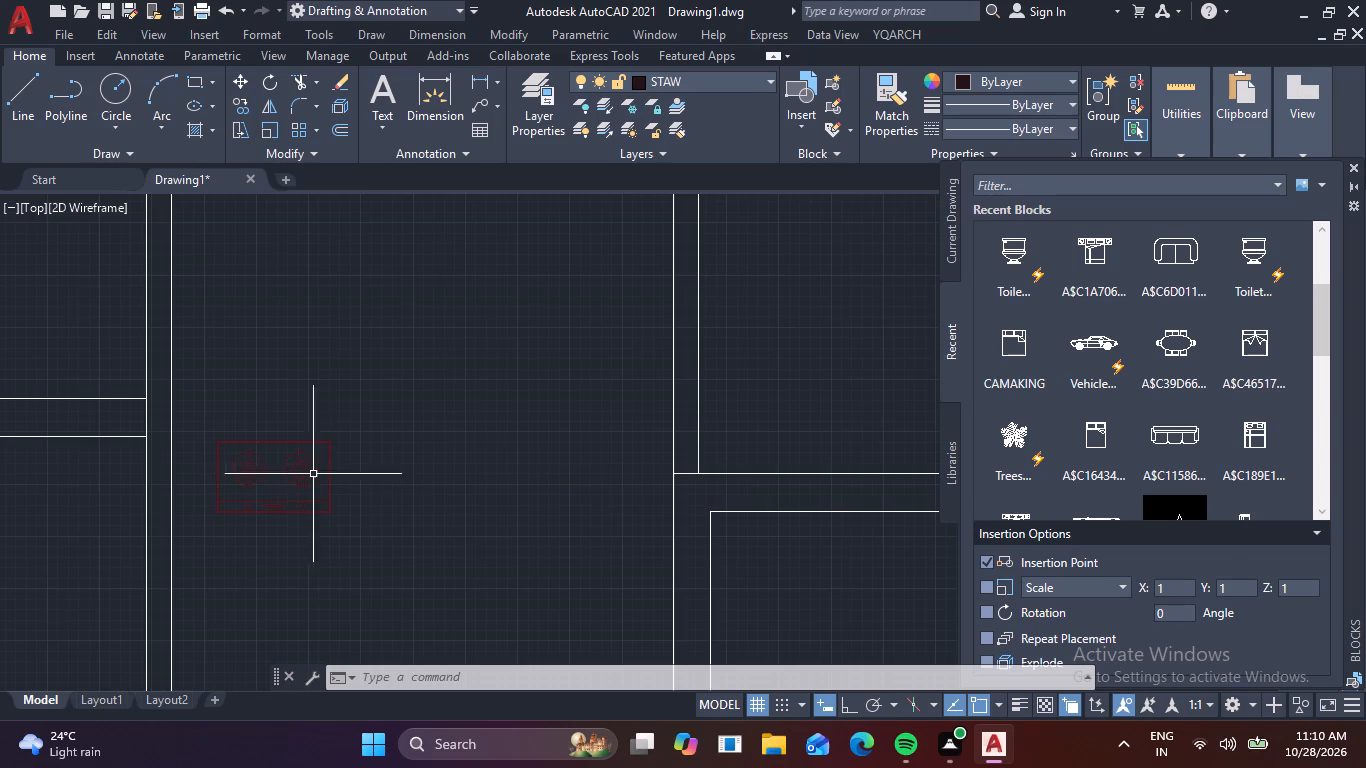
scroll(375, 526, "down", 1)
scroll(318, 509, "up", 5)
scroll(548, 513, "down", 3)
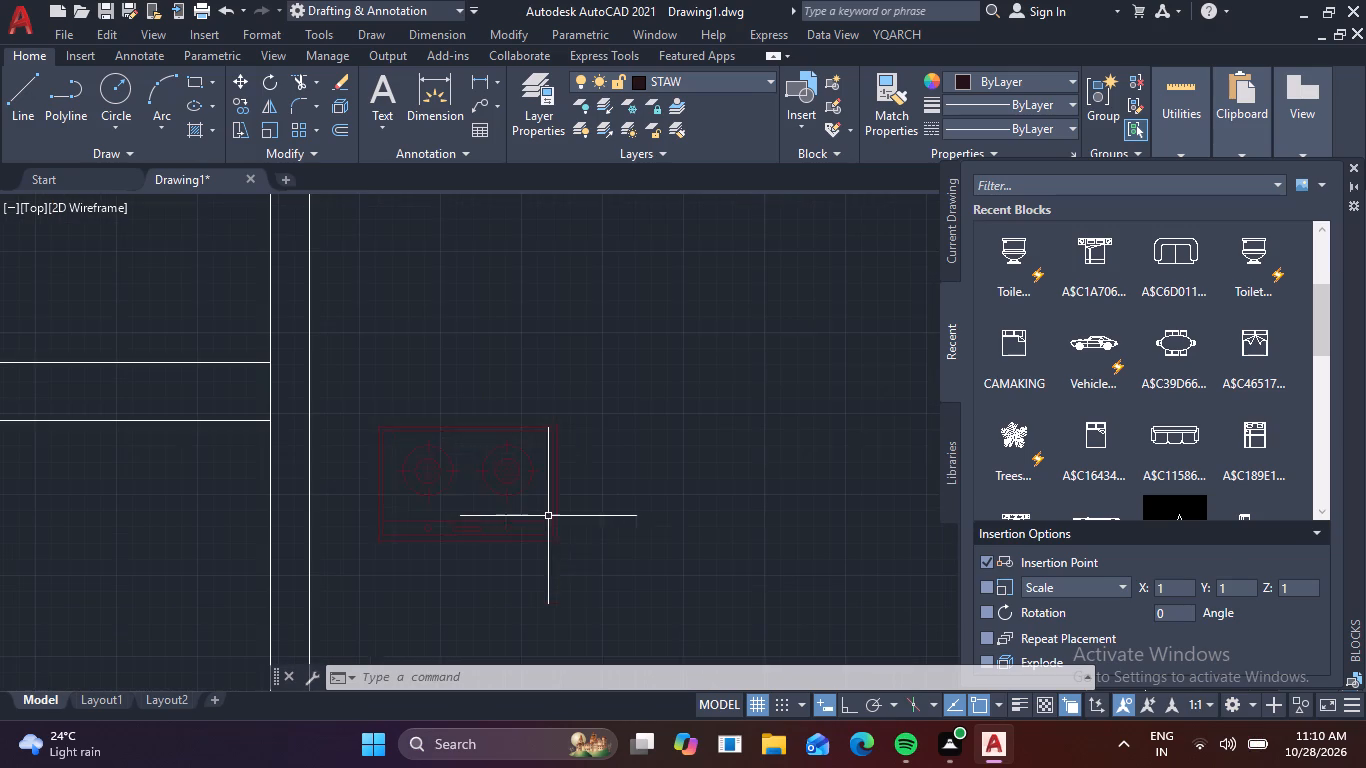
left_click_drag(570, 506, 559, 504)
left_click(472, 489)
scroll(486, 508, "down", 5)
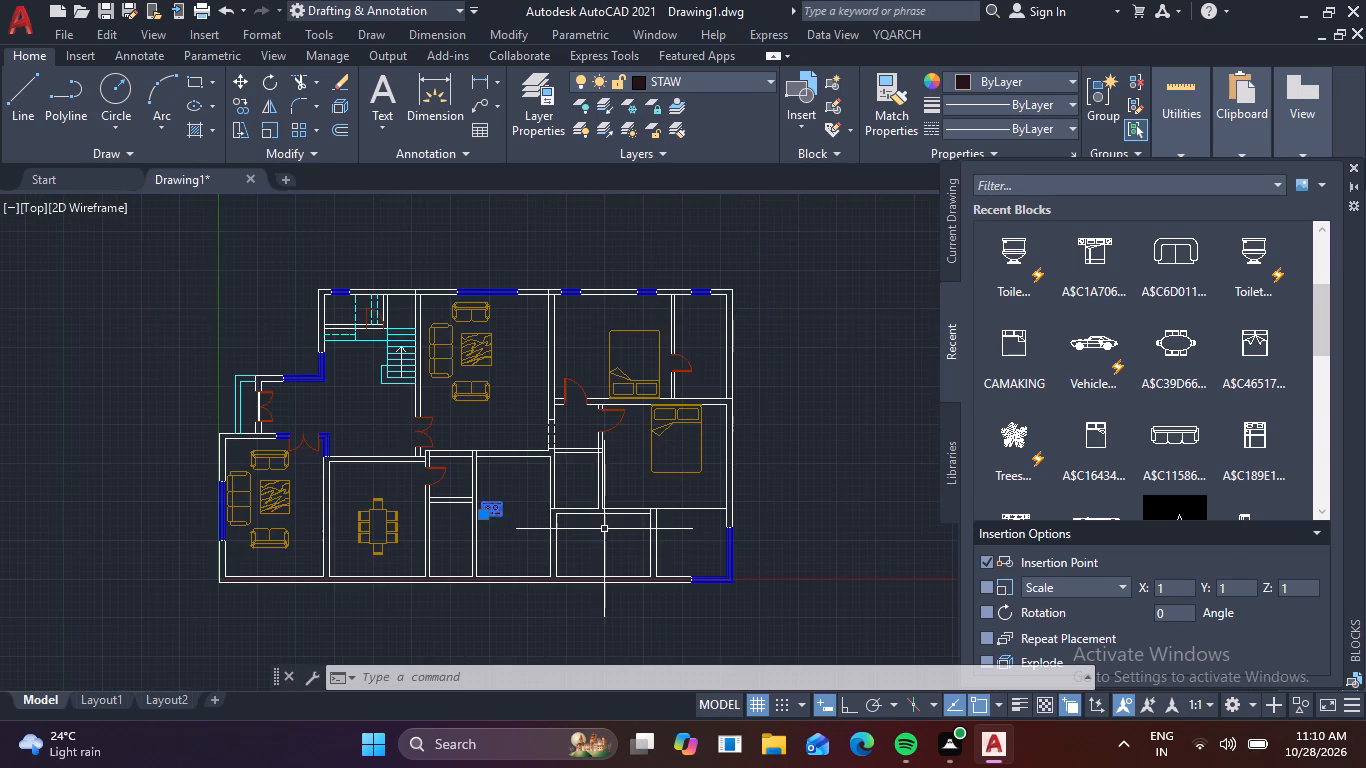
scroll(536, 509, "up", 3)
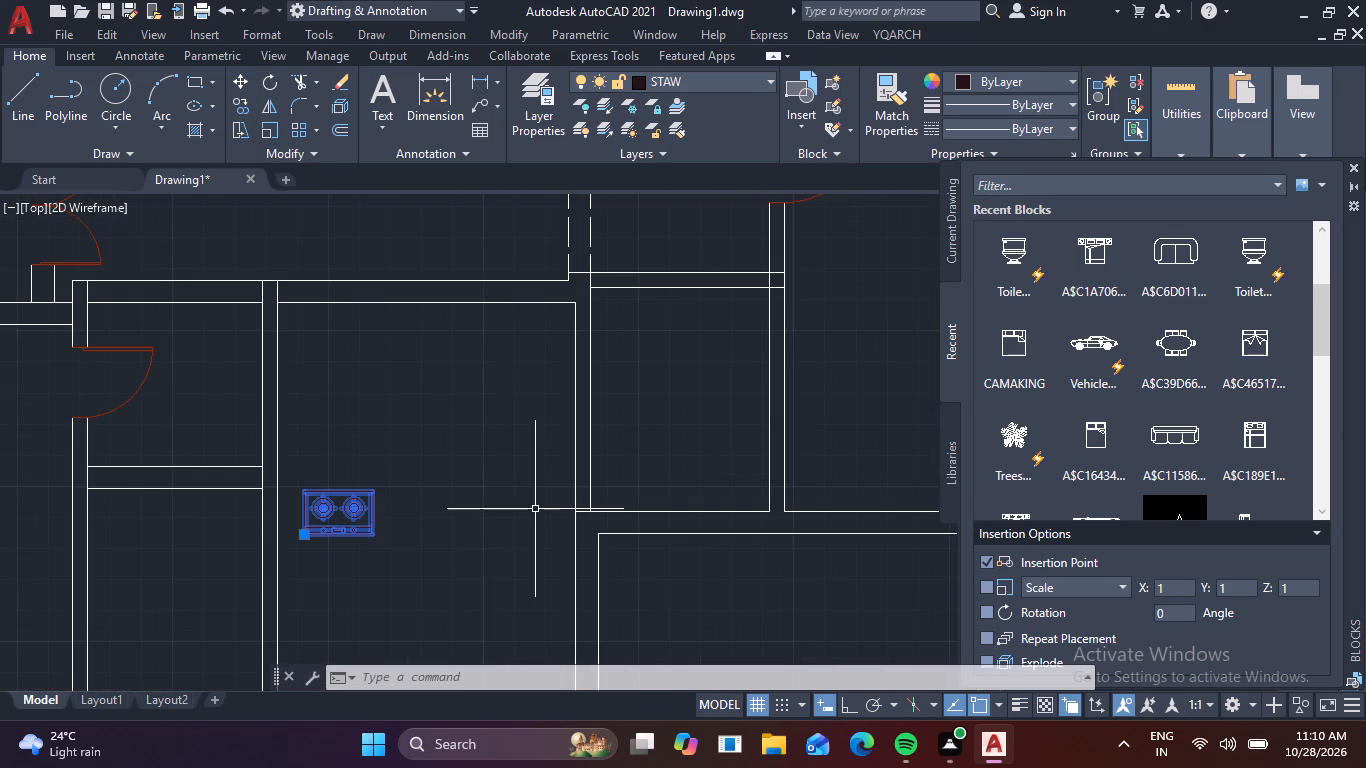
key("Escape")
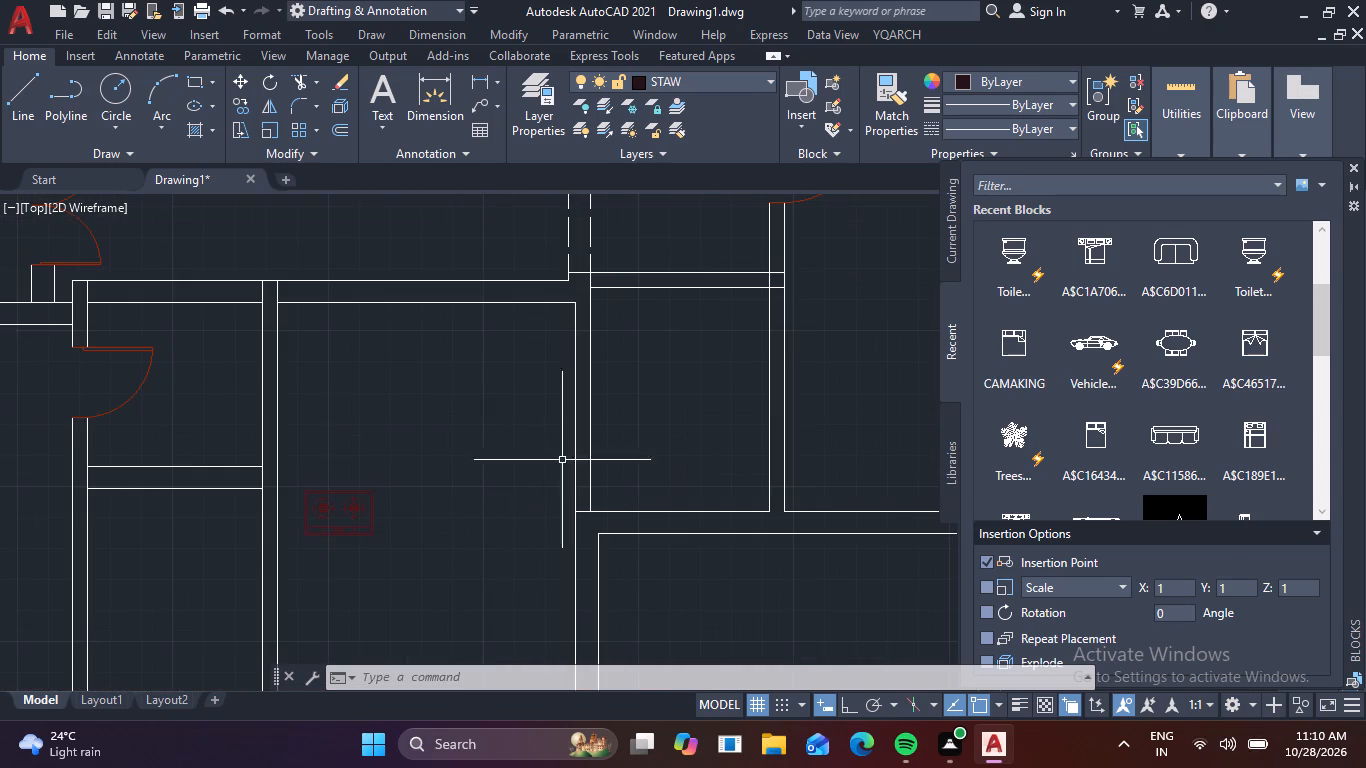
Set the object colour to ByBlock and draw a three-line counter outline around the stove from the room's west wall, about 4'-8 3/4" long.
left_click(1056, 82)
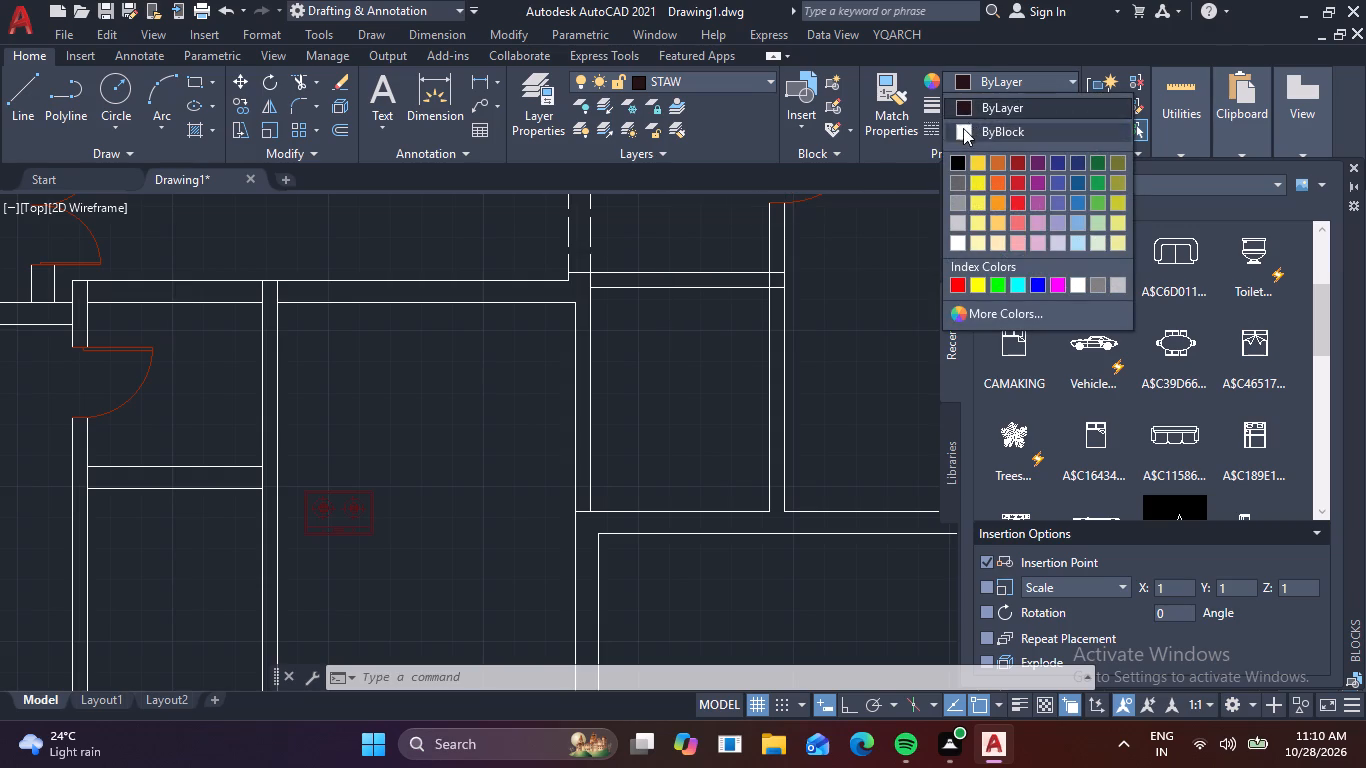
left_click(962, 134)
key("l")
key("space")
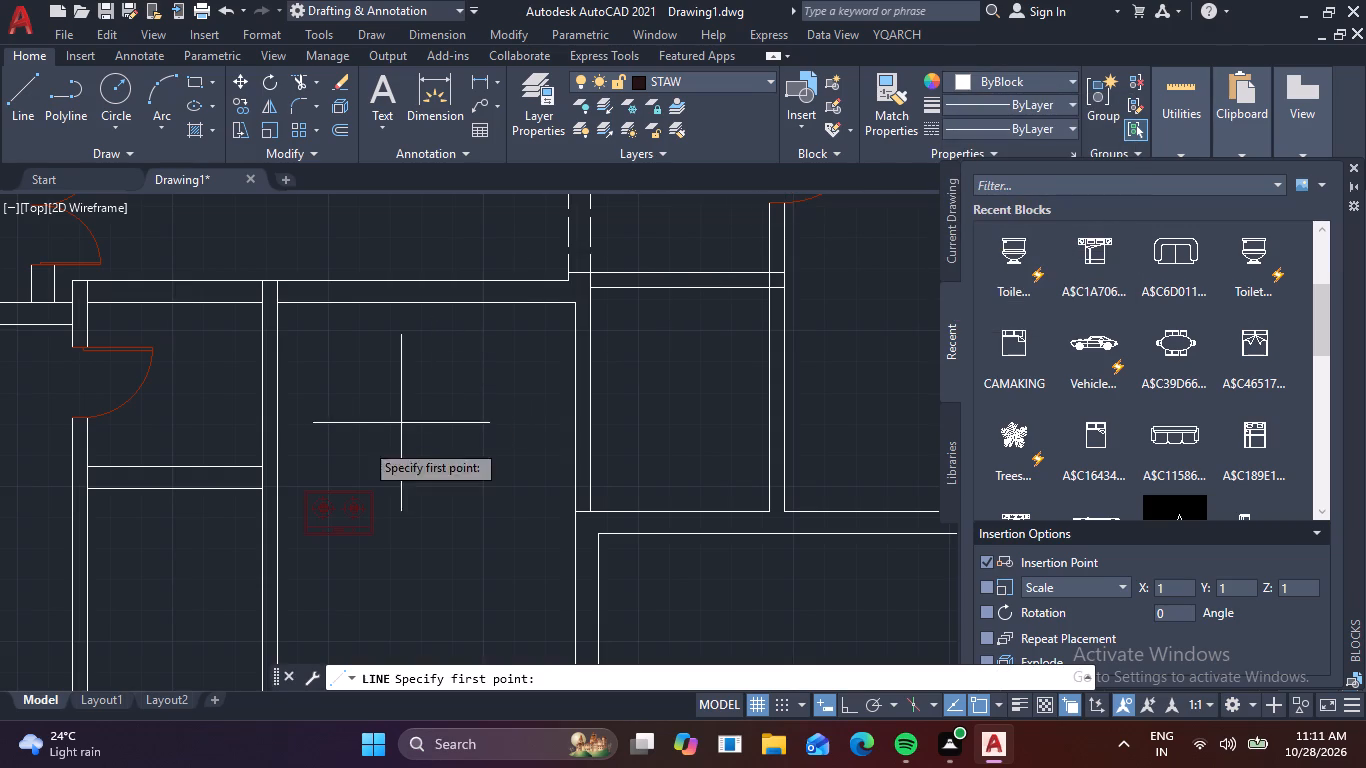
left_click(278, 476)
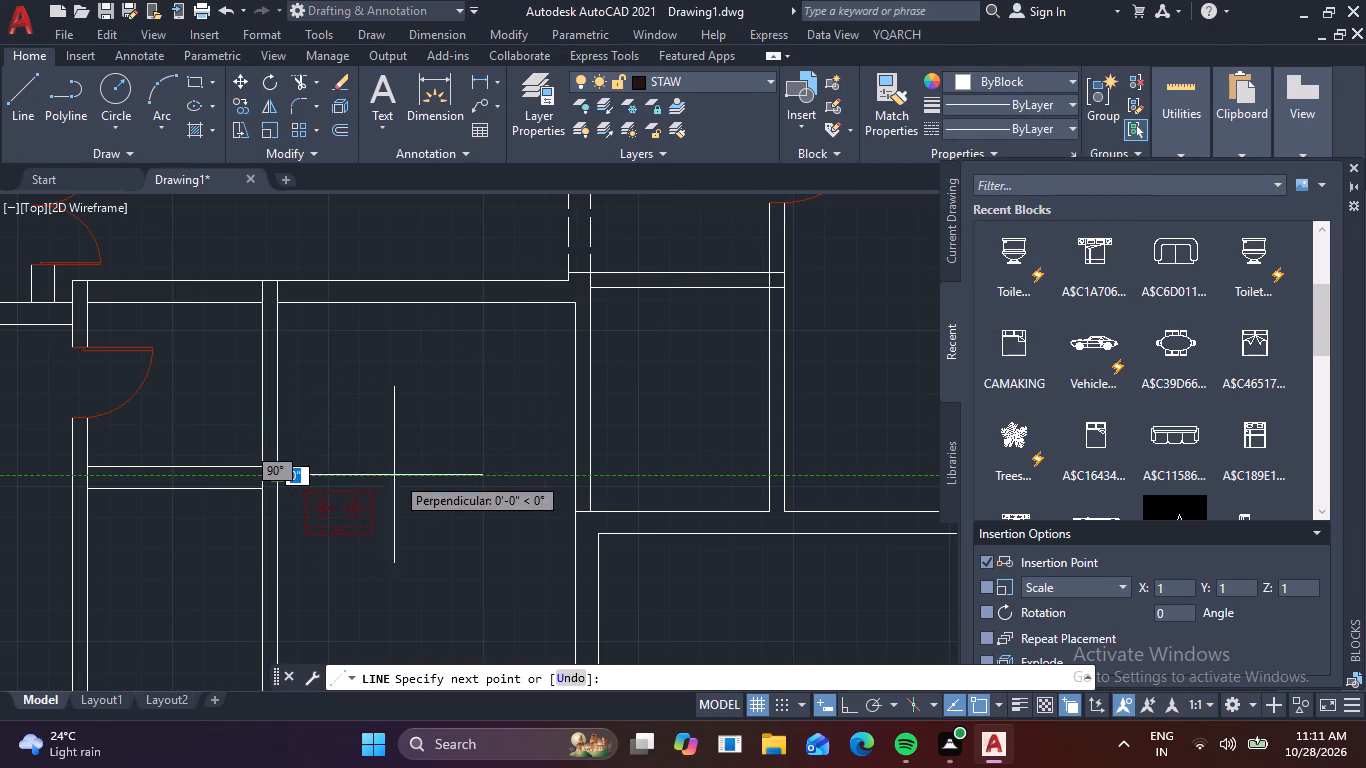
left_click(417, 474)
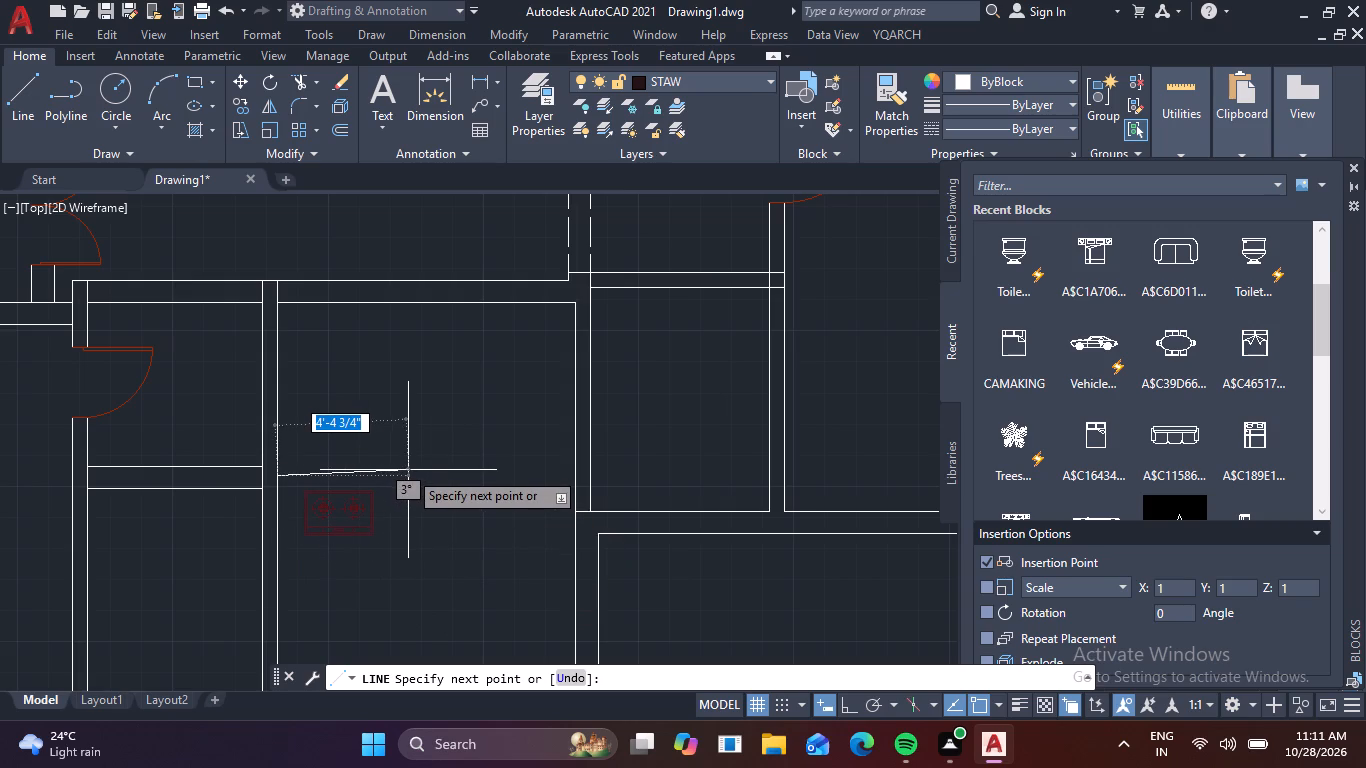
key("F8")
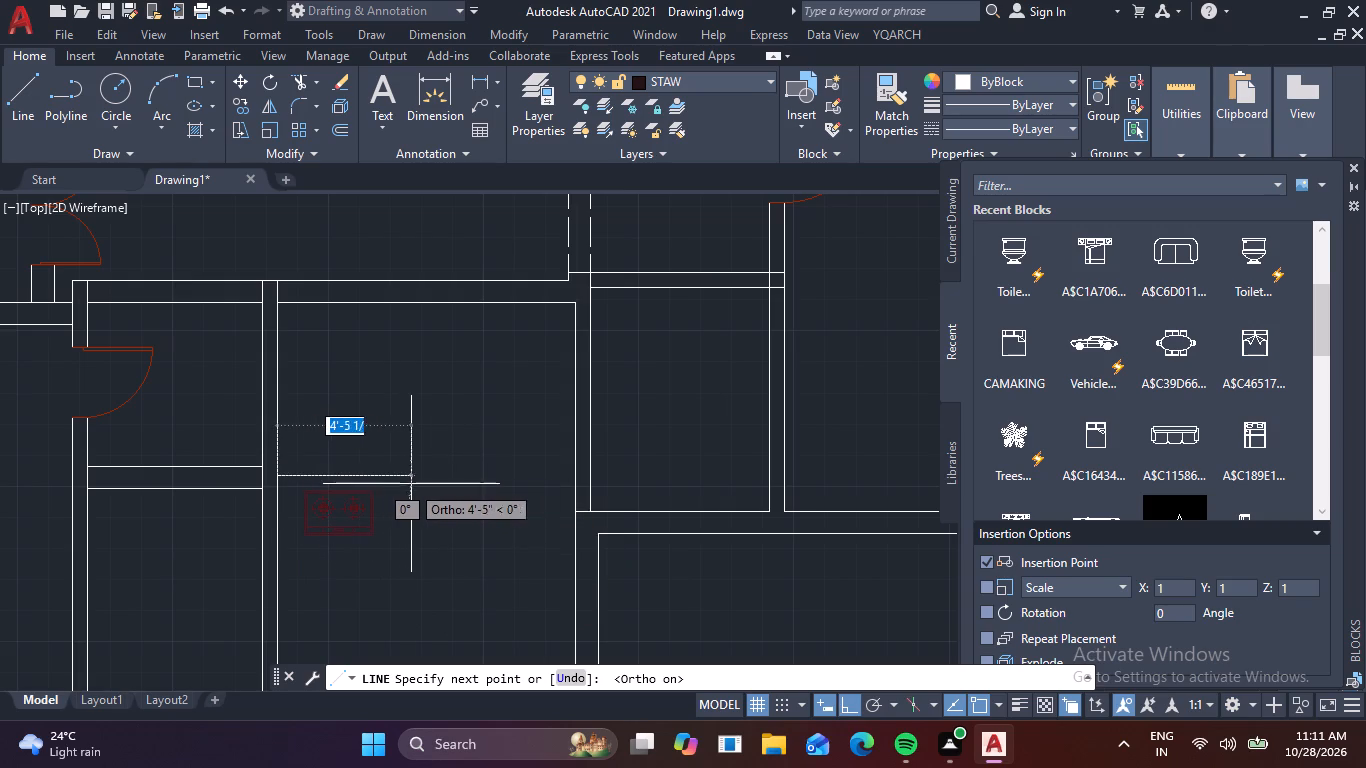
left_click(418, 479)
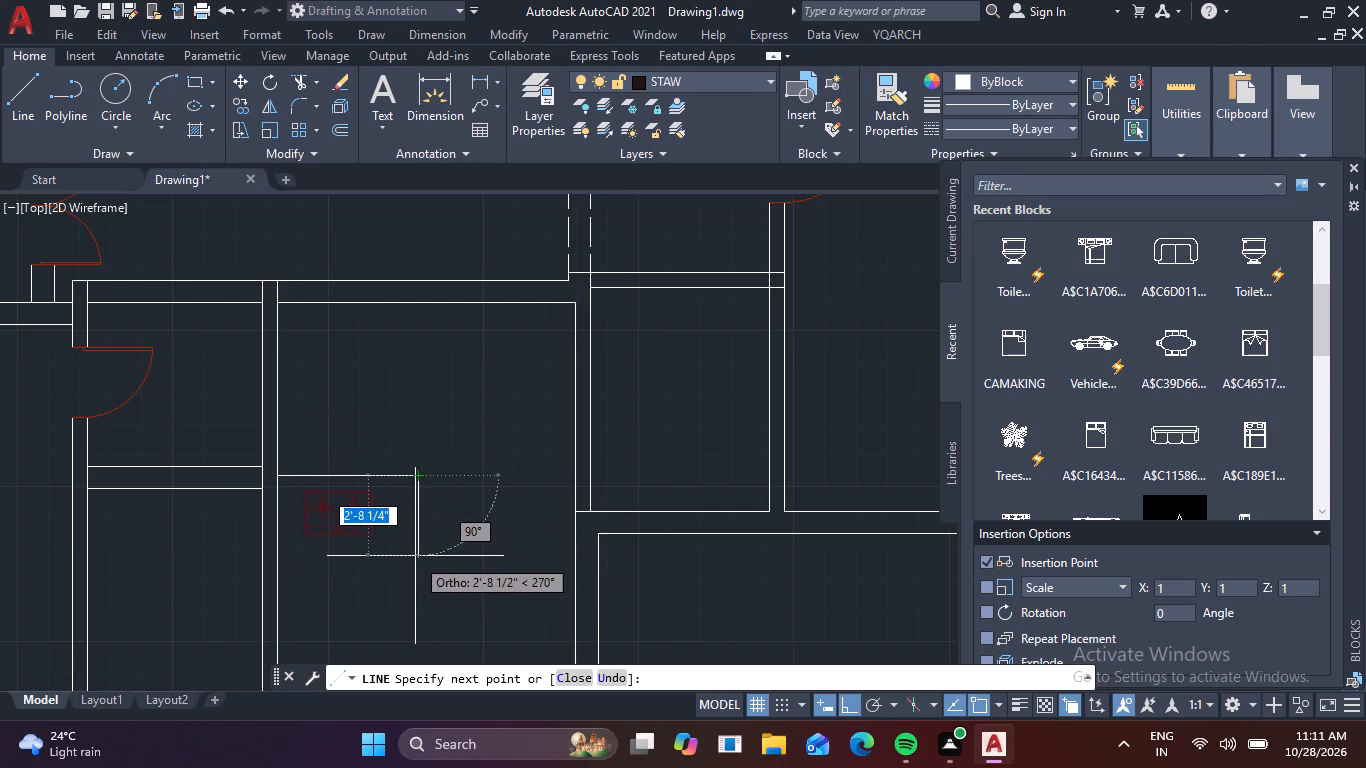
left_click(411, 541)
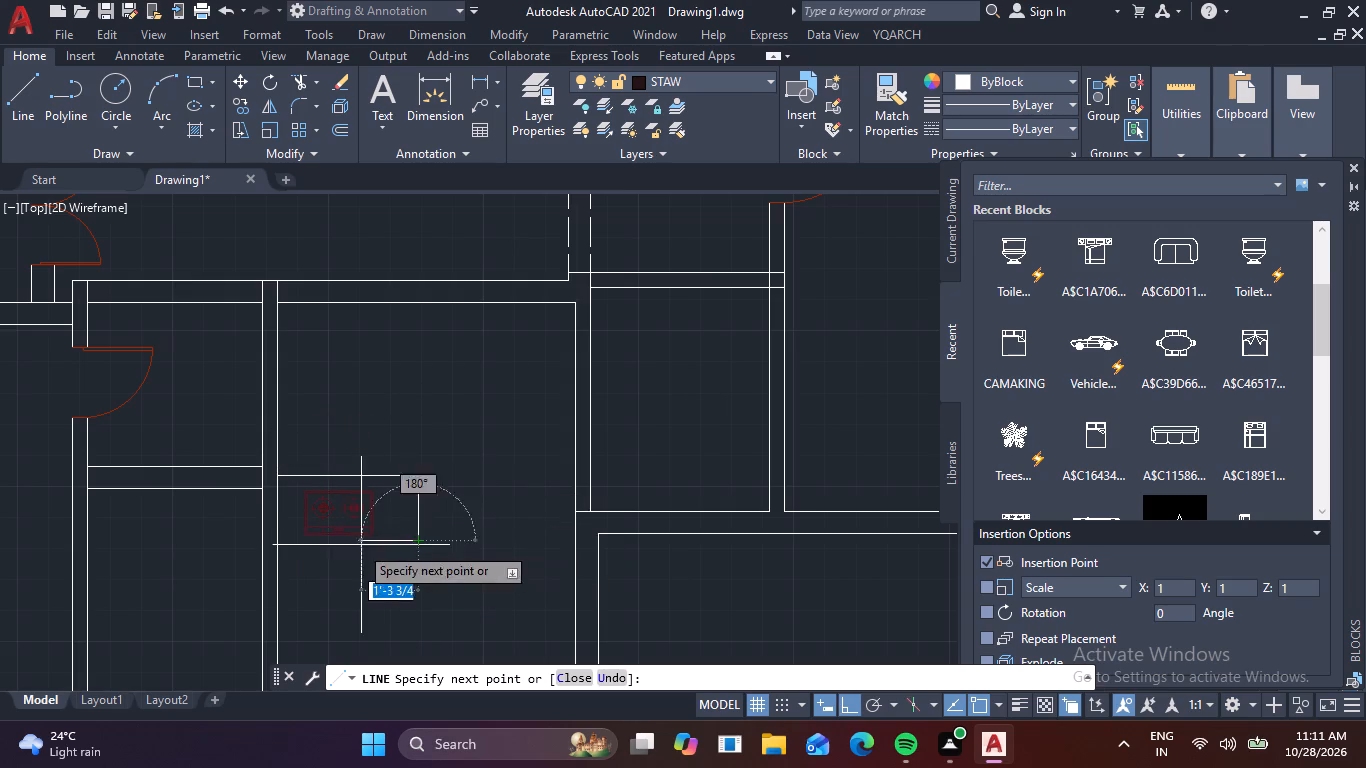
scroll(280, 556, "up", 3)
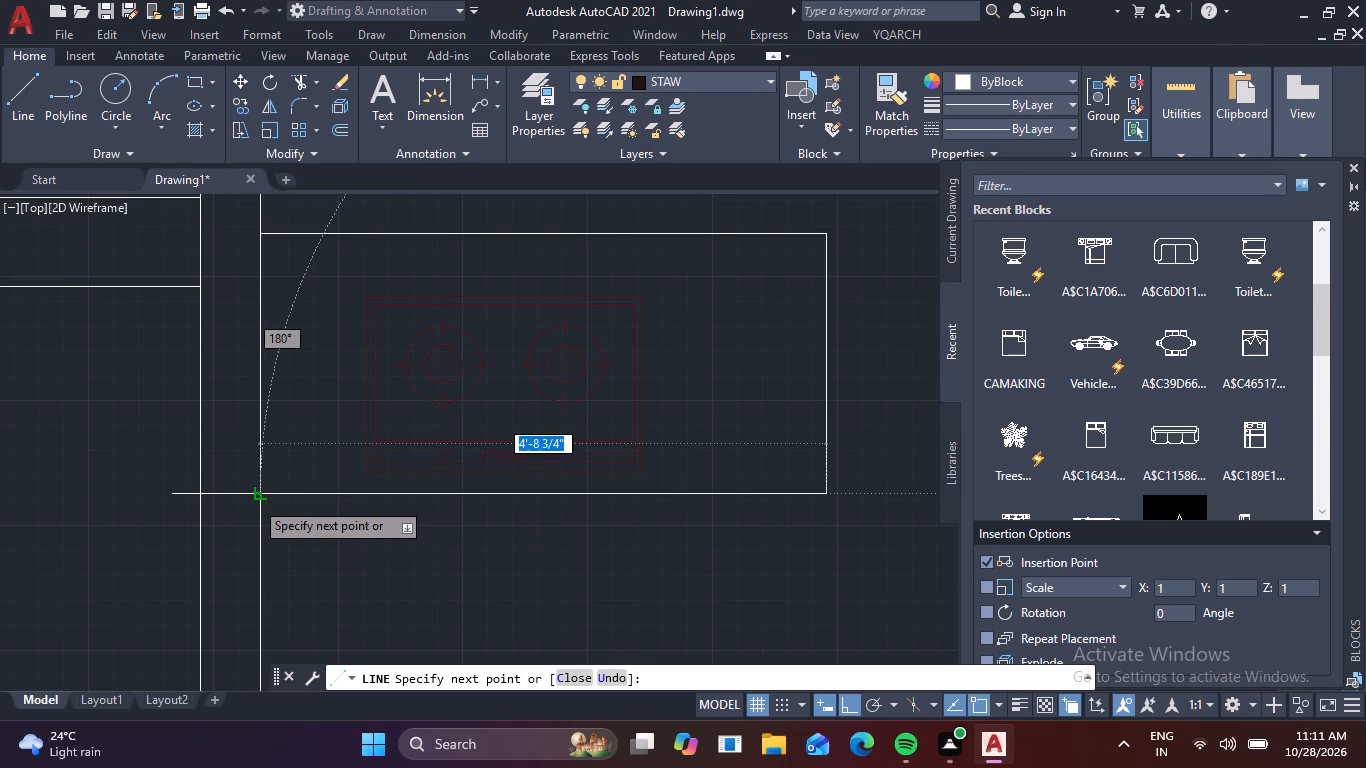
left_click(255, 496)
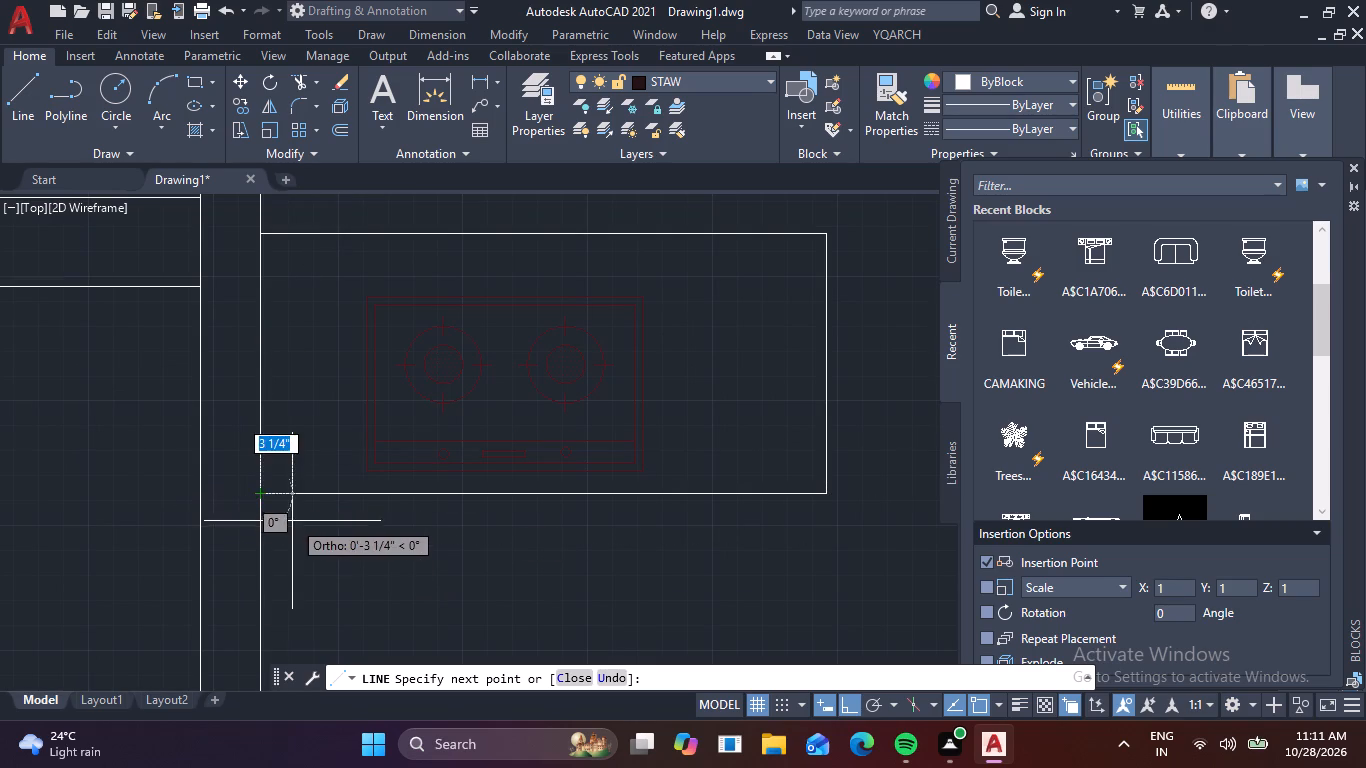
key("Escape")
Scale the stove block up slightly freehand, using the midpoint of its top edge as the base point.
scroll(358, 533, "down", 2)
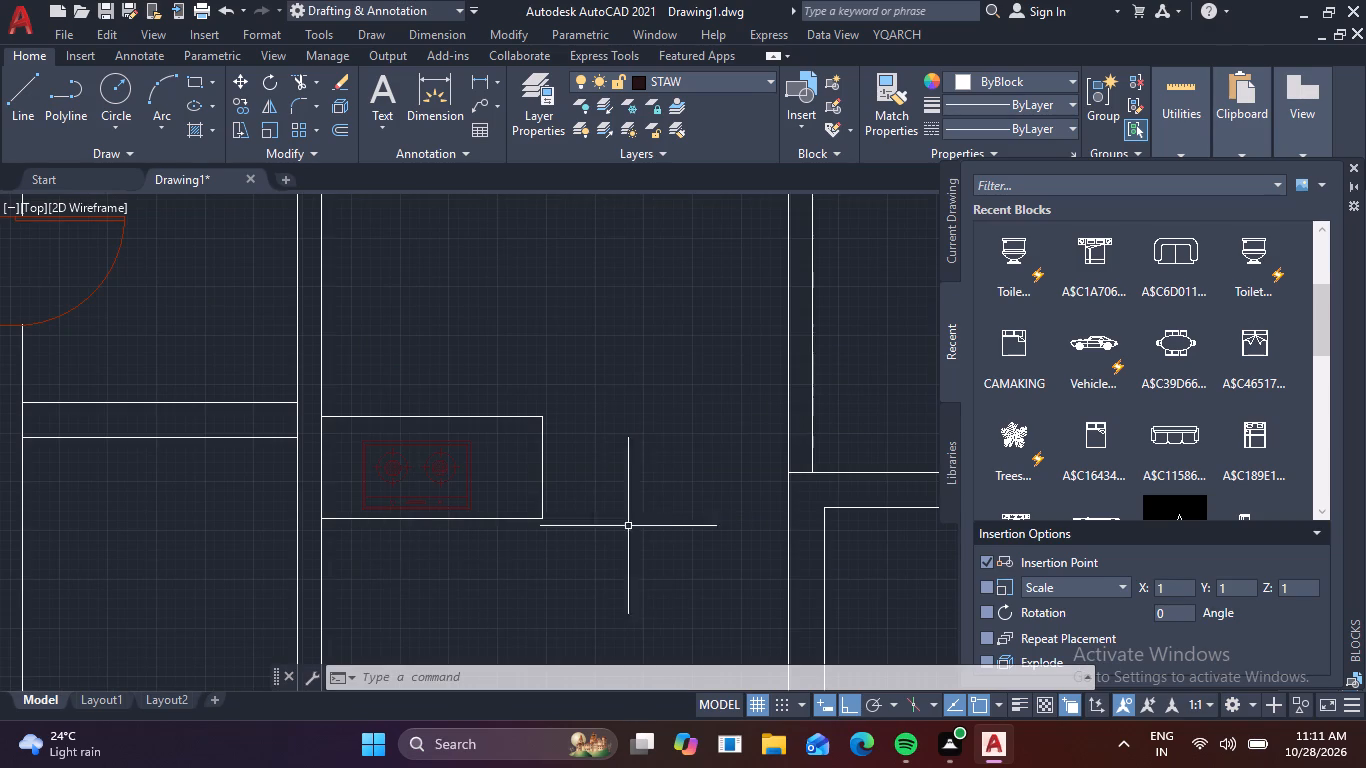
scroll(444, 474, "up", 1)
left_click_drag(498, 459, 487, 459)
left_click(416, 449)
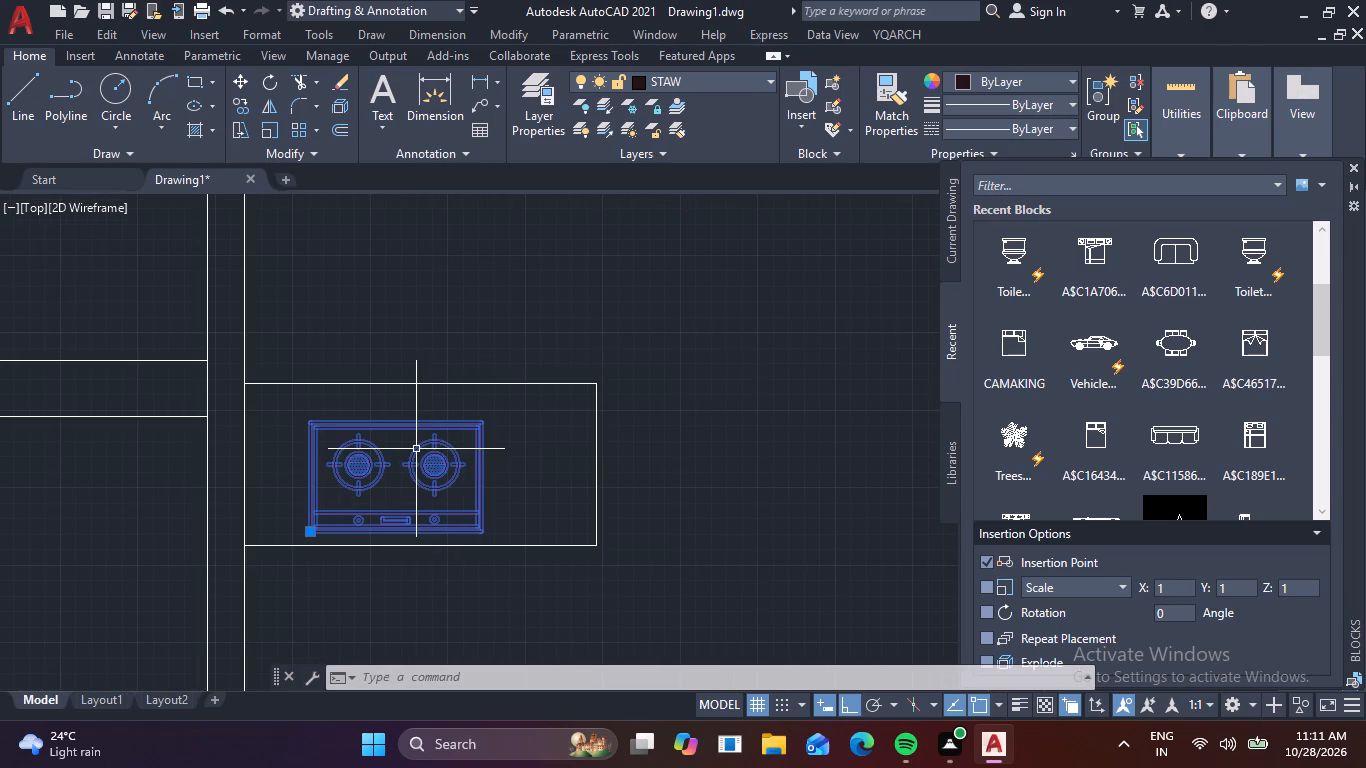
key("c")
key("BackSpace")
type("SC")
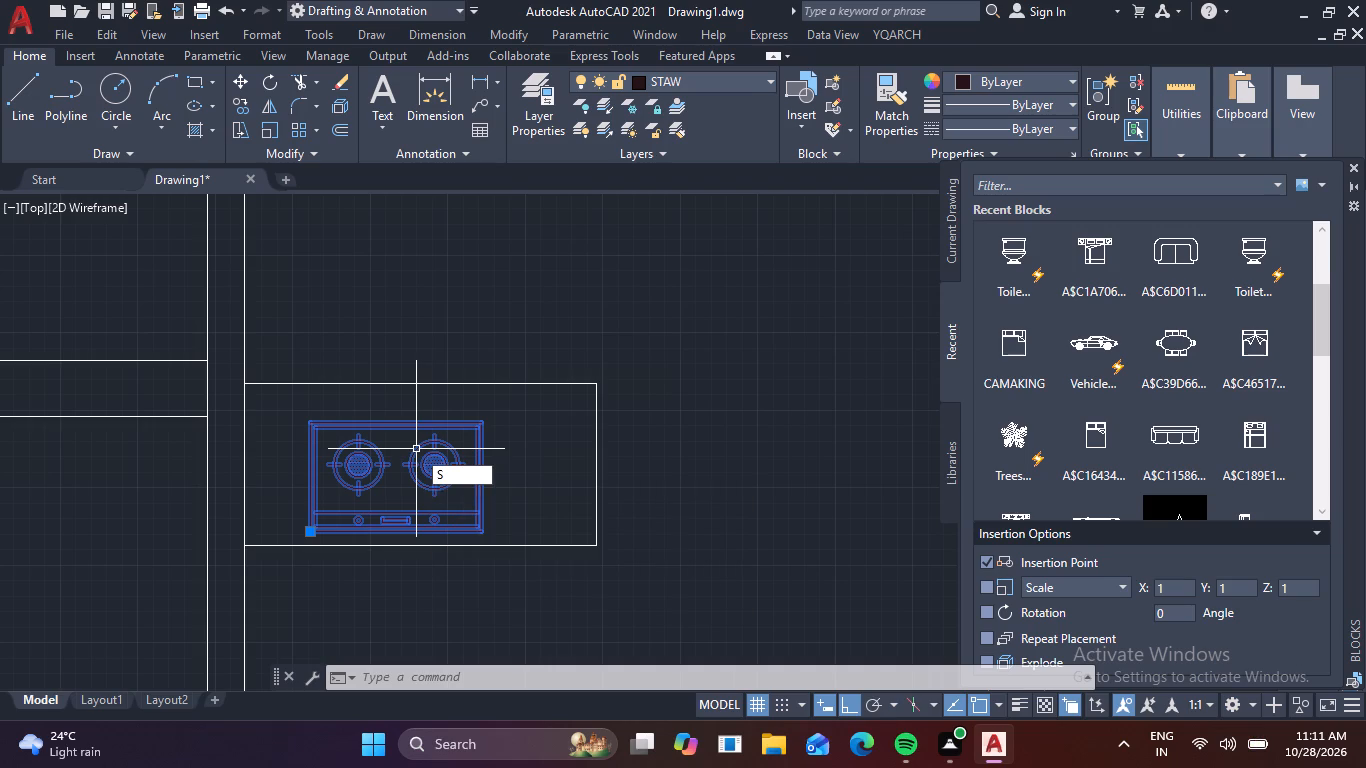
key("space")
left_click(399, 418)
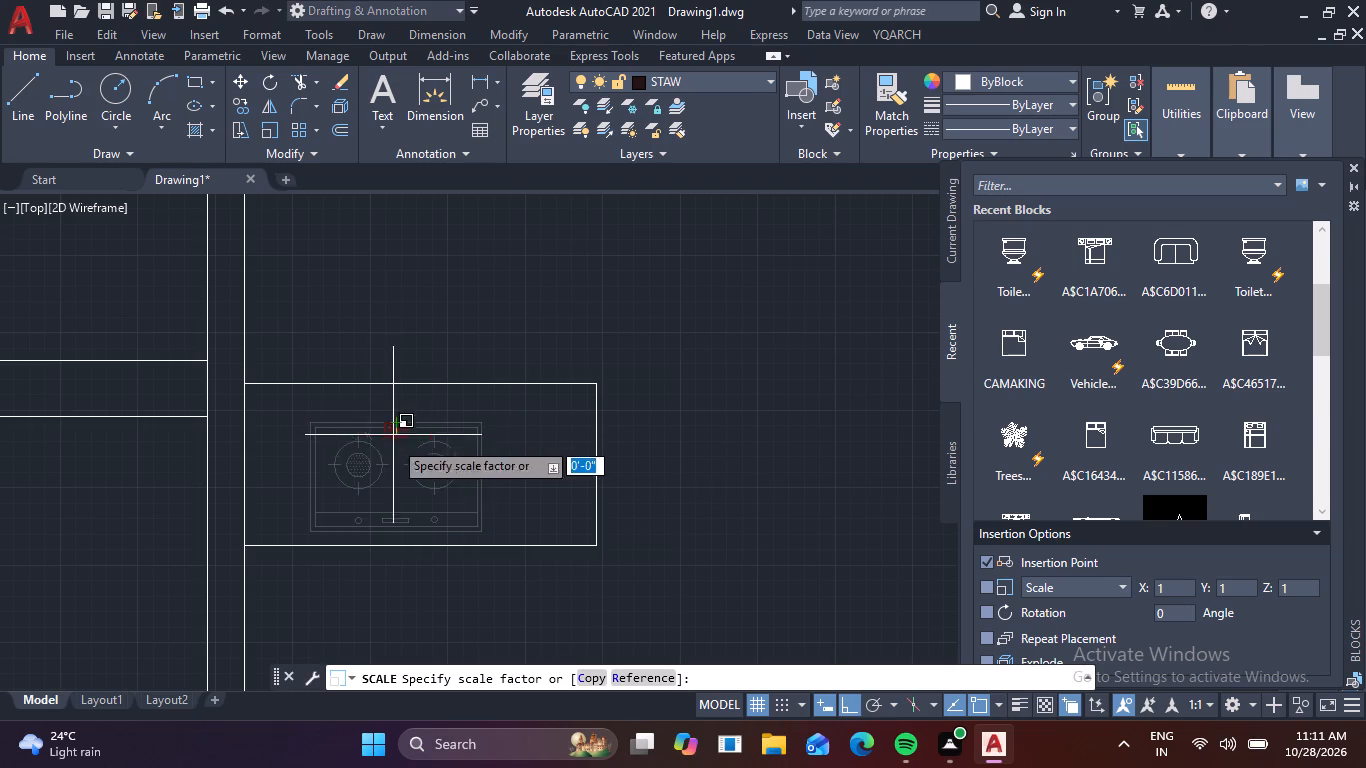
left_click(420, 533)
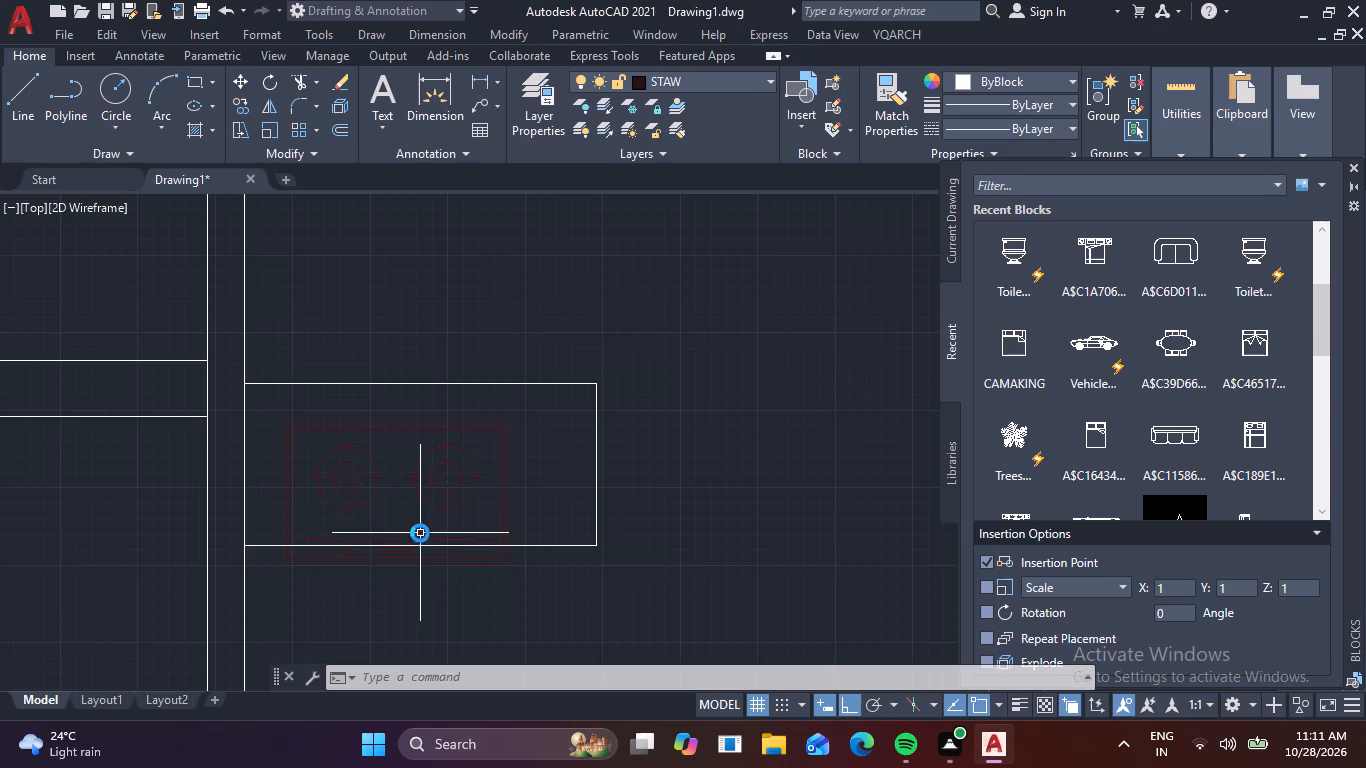
Move the enlarged stove straight up from its top-edge midpoint onto the counter's north line so it fits inside the outline.
left_click(527, 510)
left_click(465, 488)
key("m")
key("space")
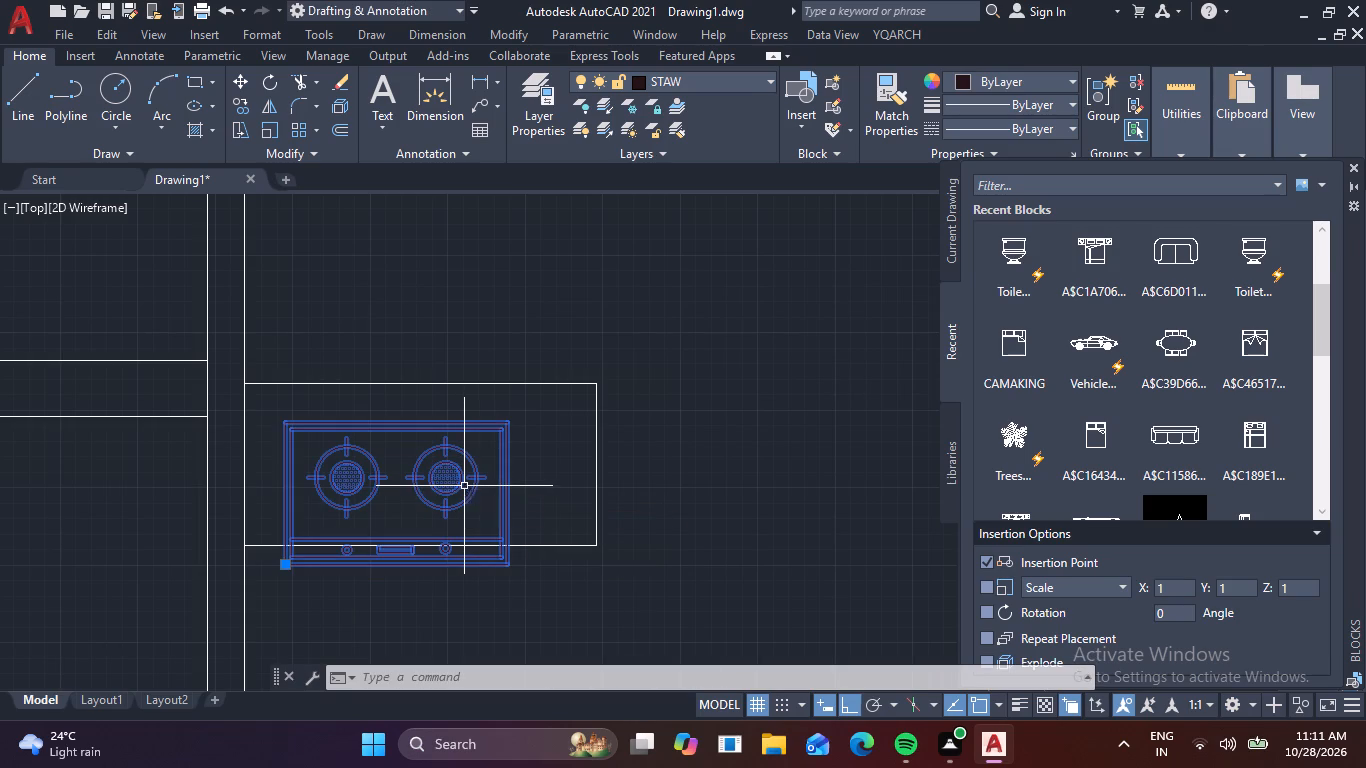
left_click(393, 422)
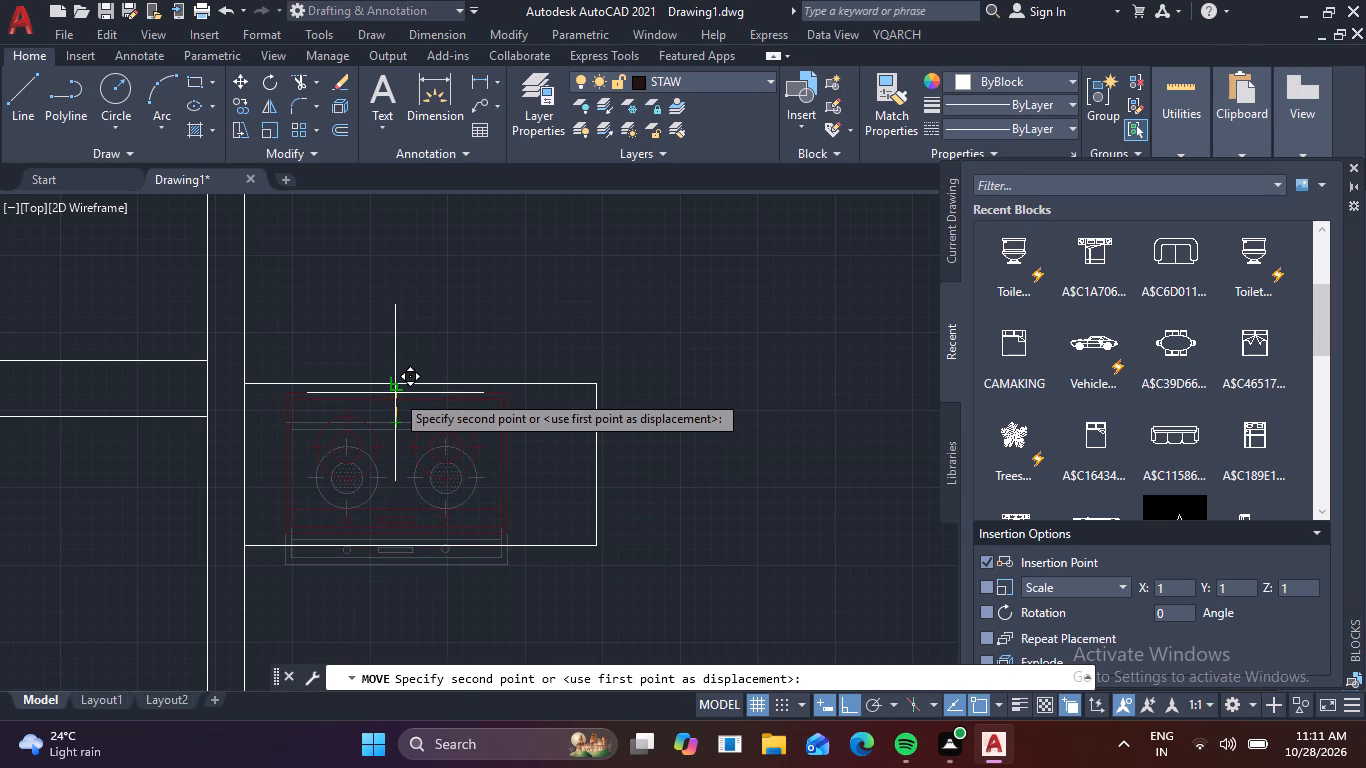
left_click(395, 393)
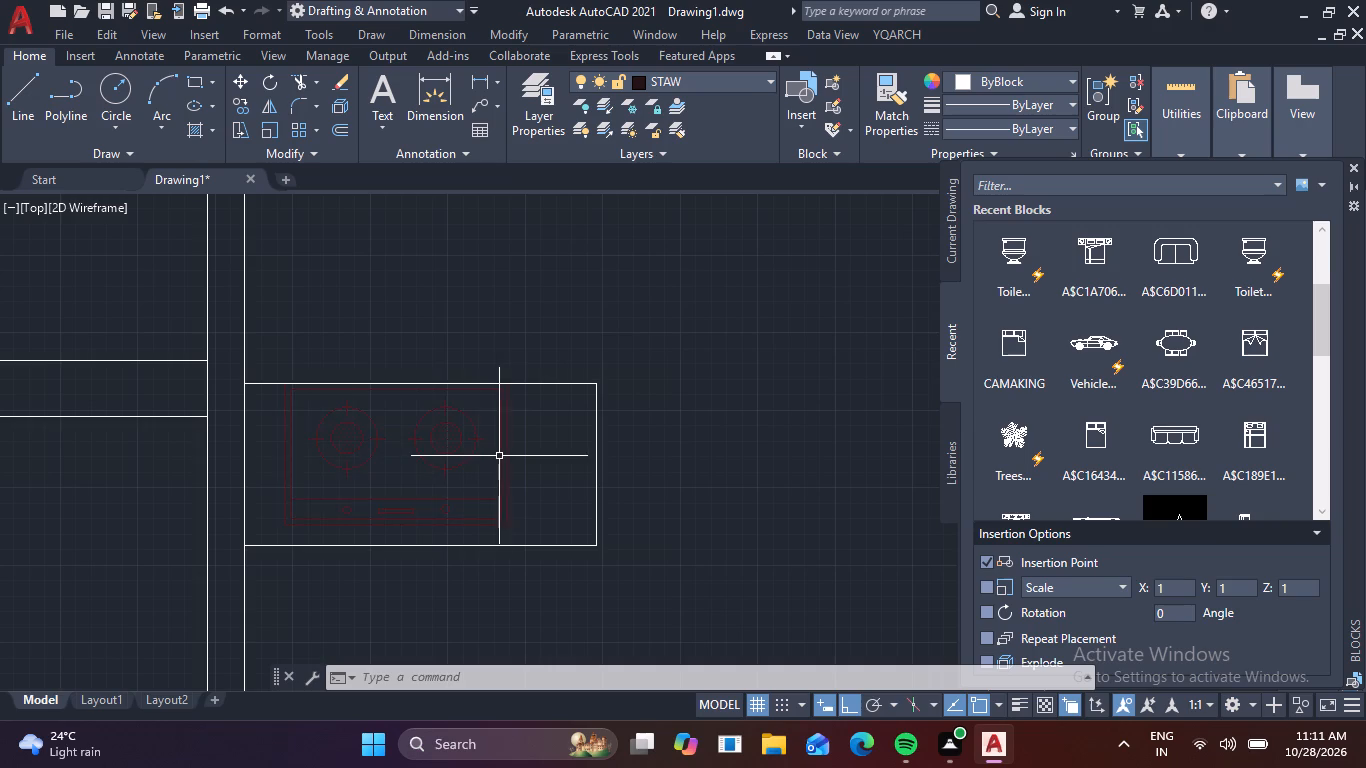
key("Escape")
key("Escape")
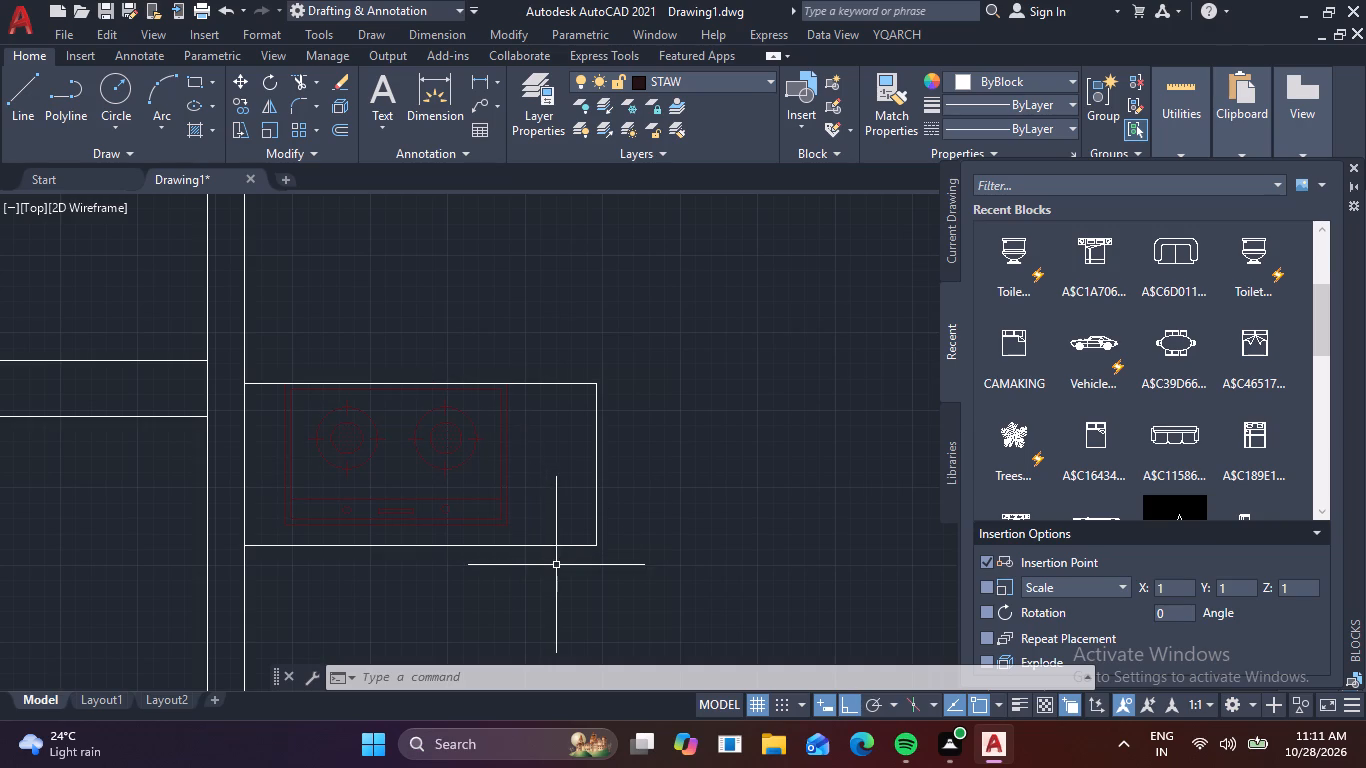
Draw two short lines across the thickness of the stove room's north wall, about 5'-2 3/4" apart, as opening jambs.
middle_click_drag(624, 490, 606, 676)
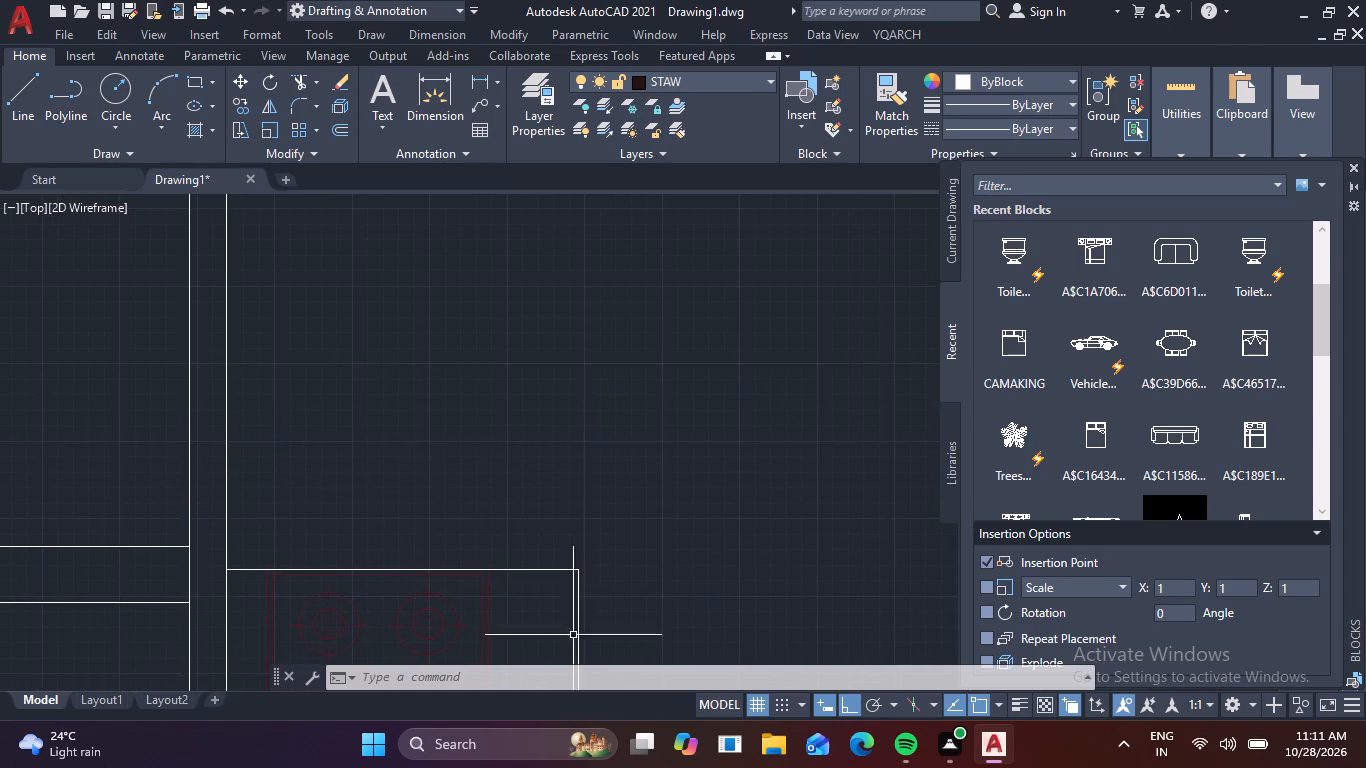
scroll(580, 536, "down", 2)
middle_click_drag(656, 486, 649, 558)
key("l")
key("space")
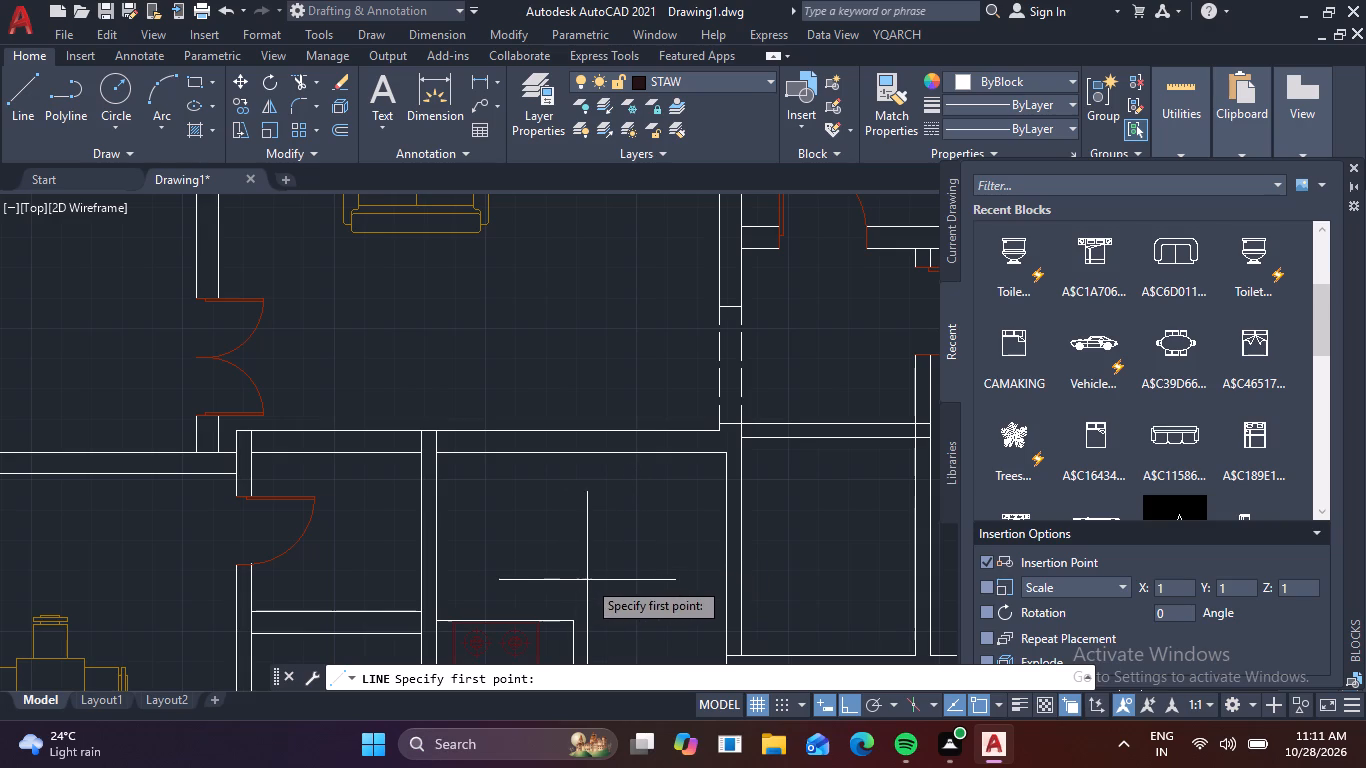
left_click(496, 429)
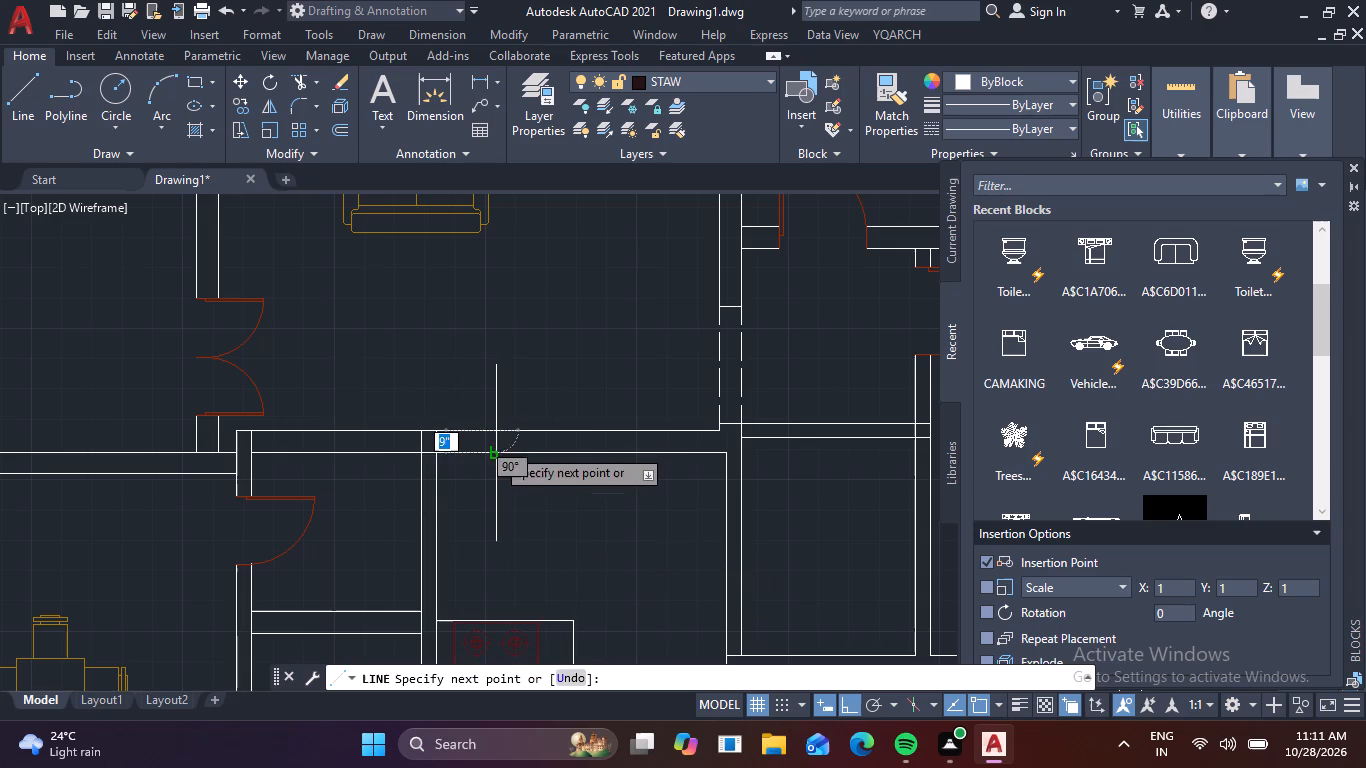
left_click(496, 449)
key("space")
key("space")
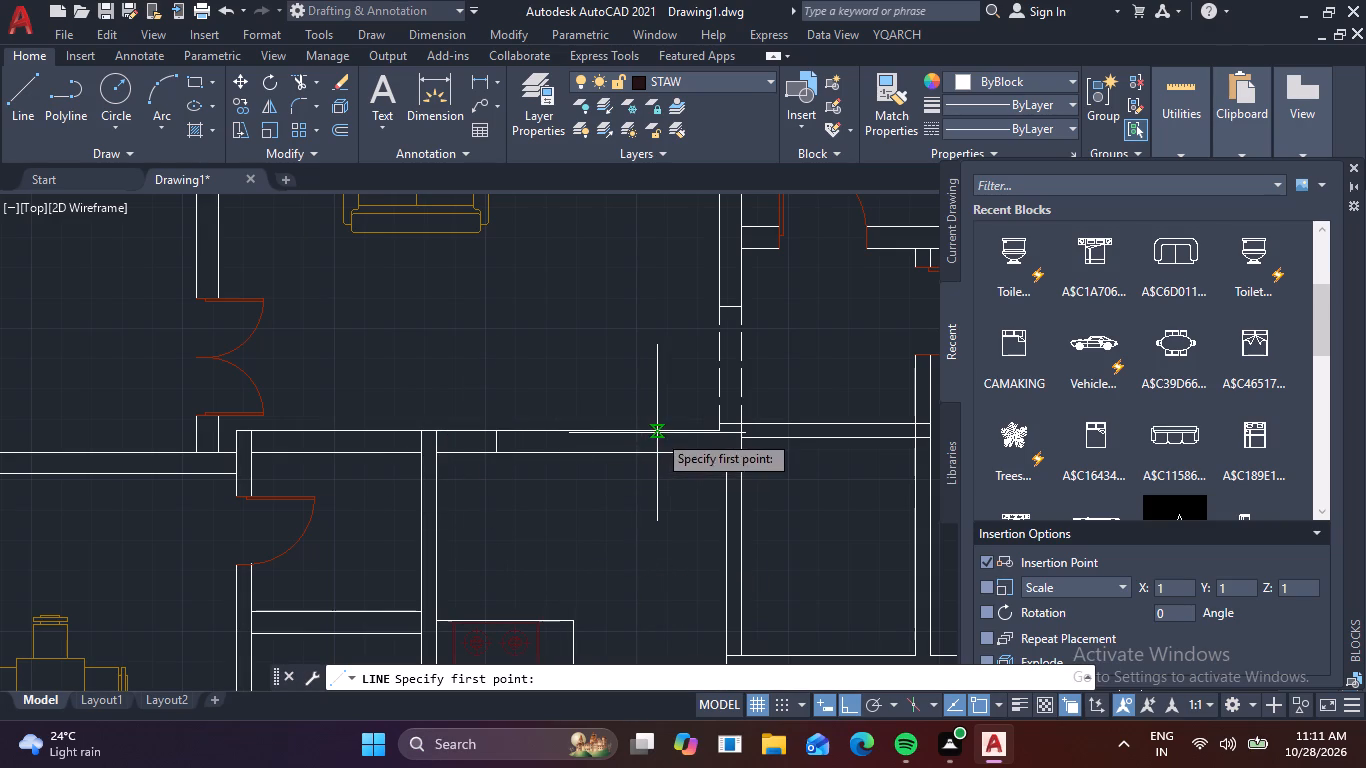
left_click(657, 433)
left_click(652, 450)
key("space")
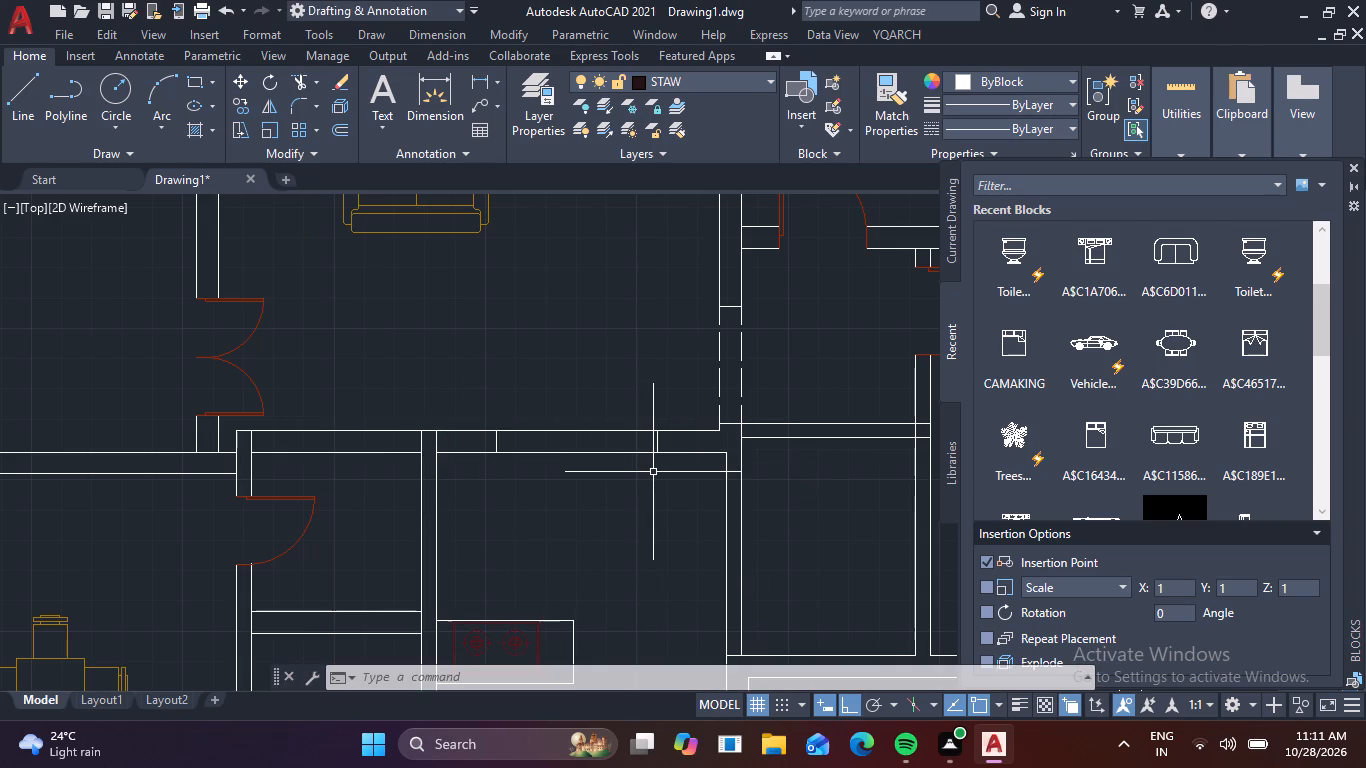
Trim both north wall lines between the two jamb lines to create the opening into the stove room.
key("t")
type("R")
key("space")
left_click_drag(594, 401, 591, 485)
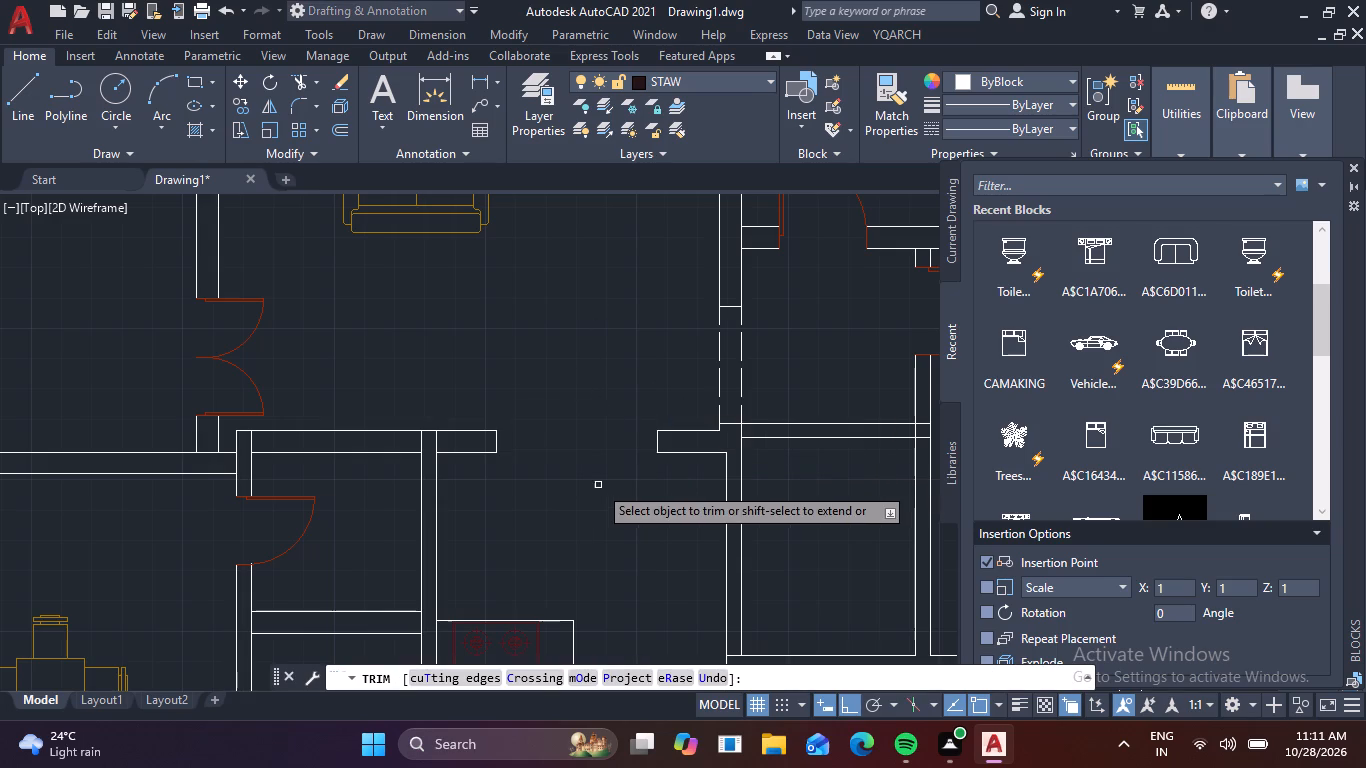
key("Escape")
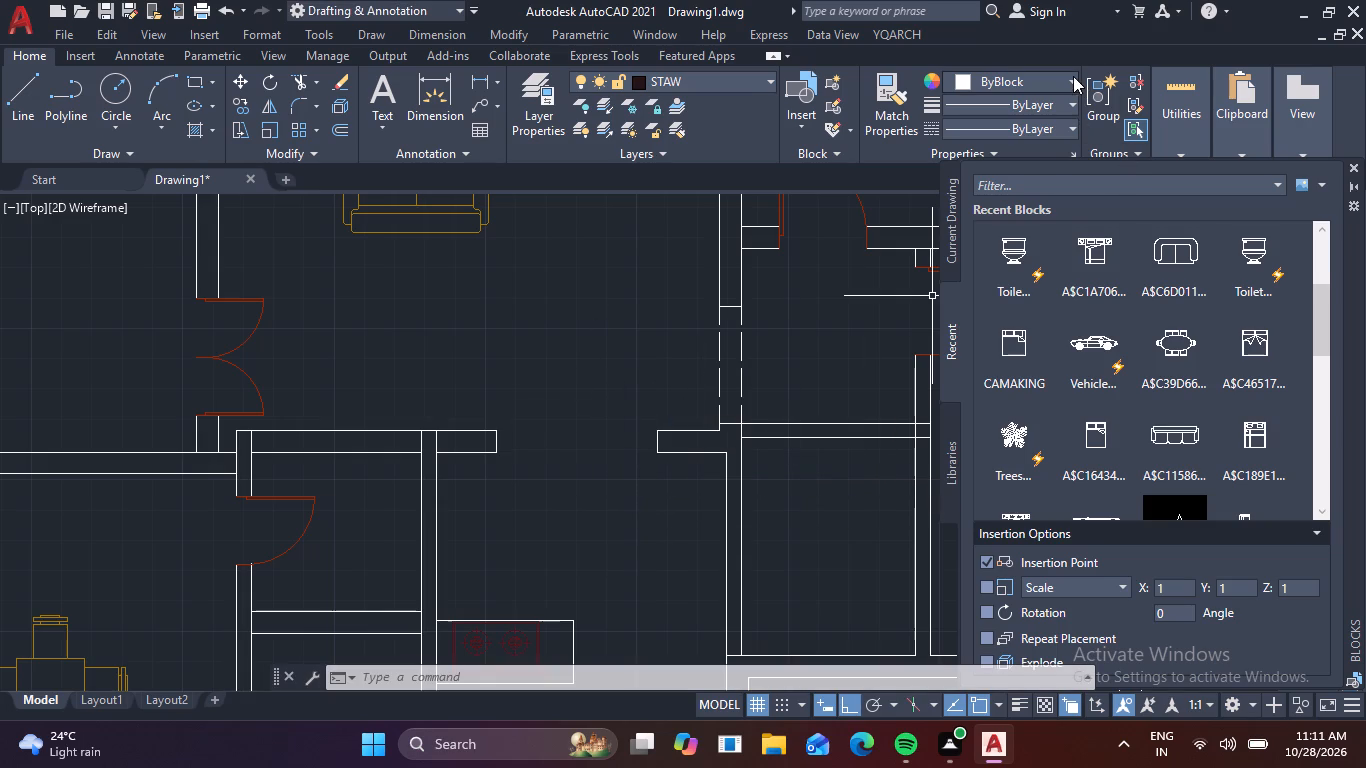
With colour set to ByLayer, draw two lines between the jambs of the stove room opening, one along each wall face.
left_click(1073, 76)
left_click(973, 108)
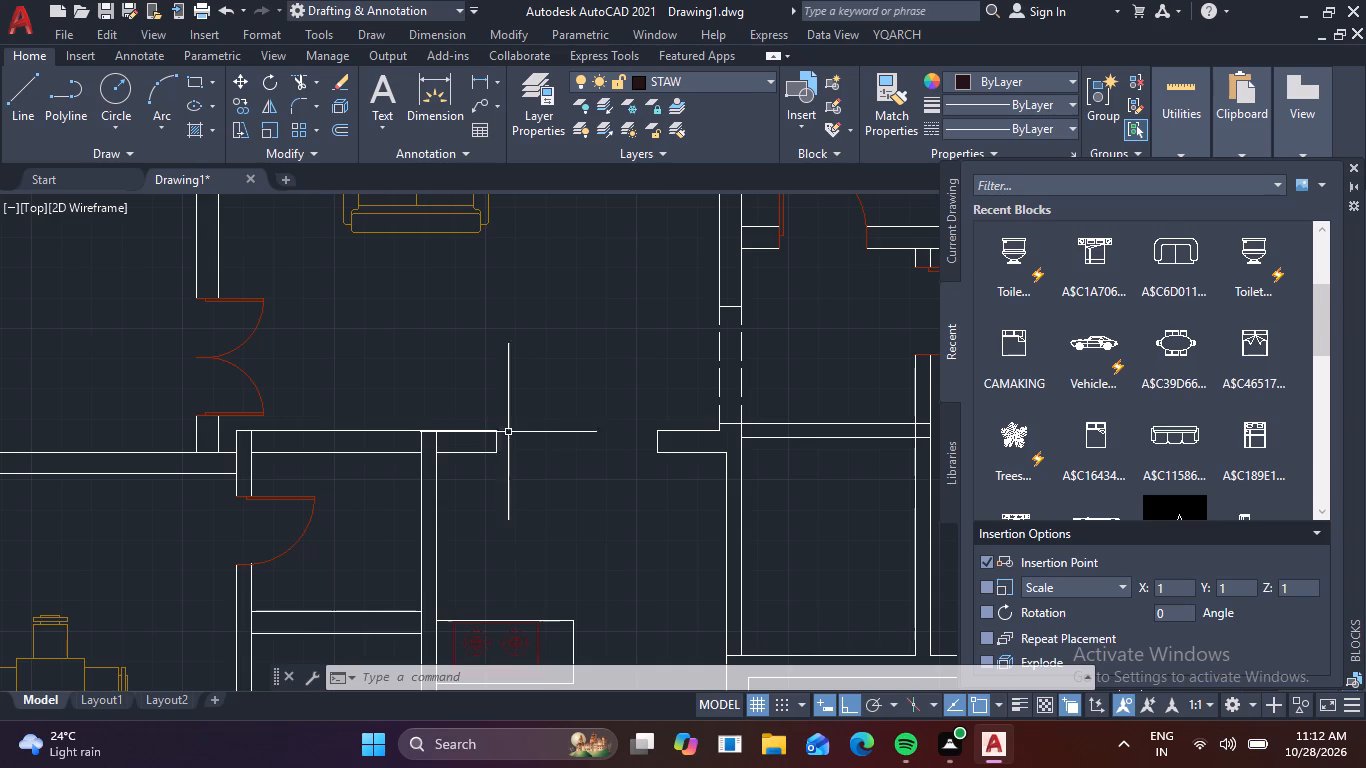
type("L")
key("space")
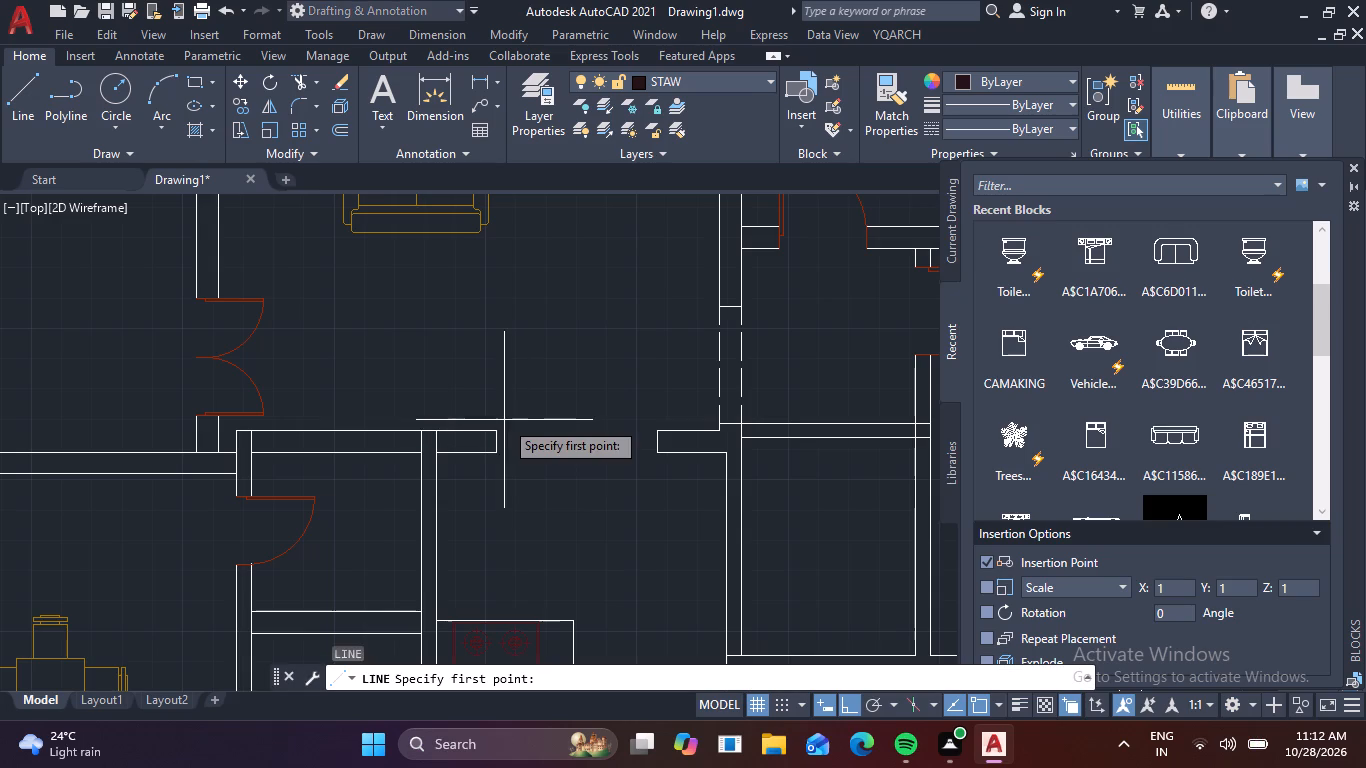
left_click(495, 431)
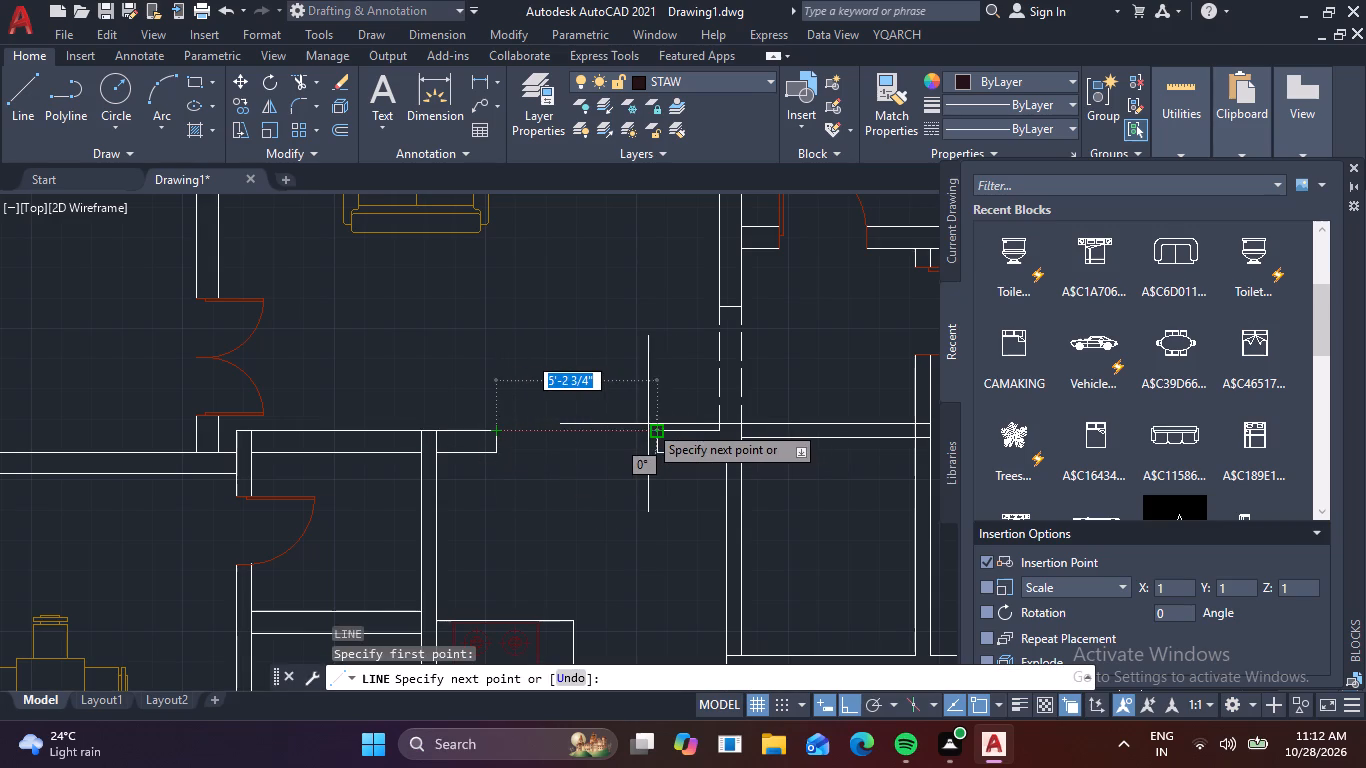
left_click(656, 425)
key("space")
key("space")
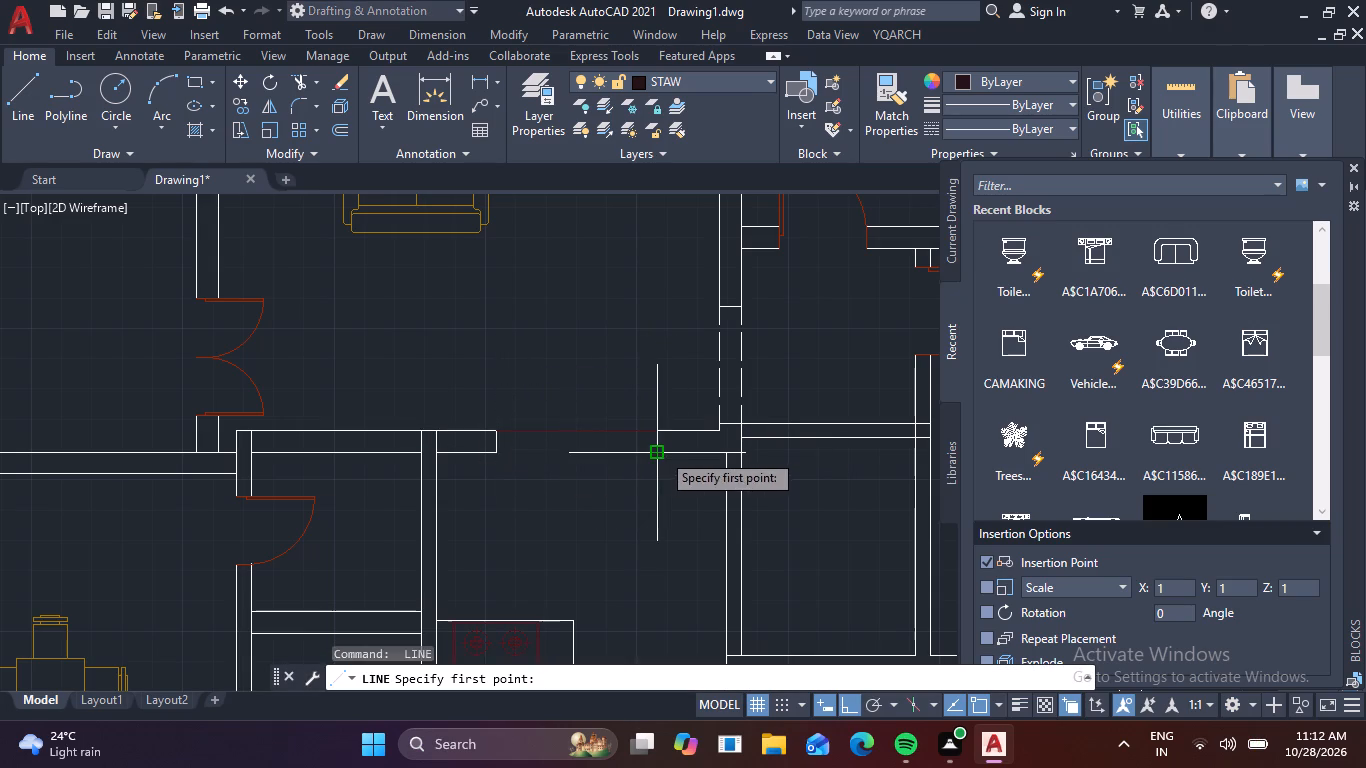
left_click(663, 451)
left_click(490, 456)
key("space")
Change the linetype of both new lines across the stove room opening to the dashed ACAD linetype.
left_click(613, 487)
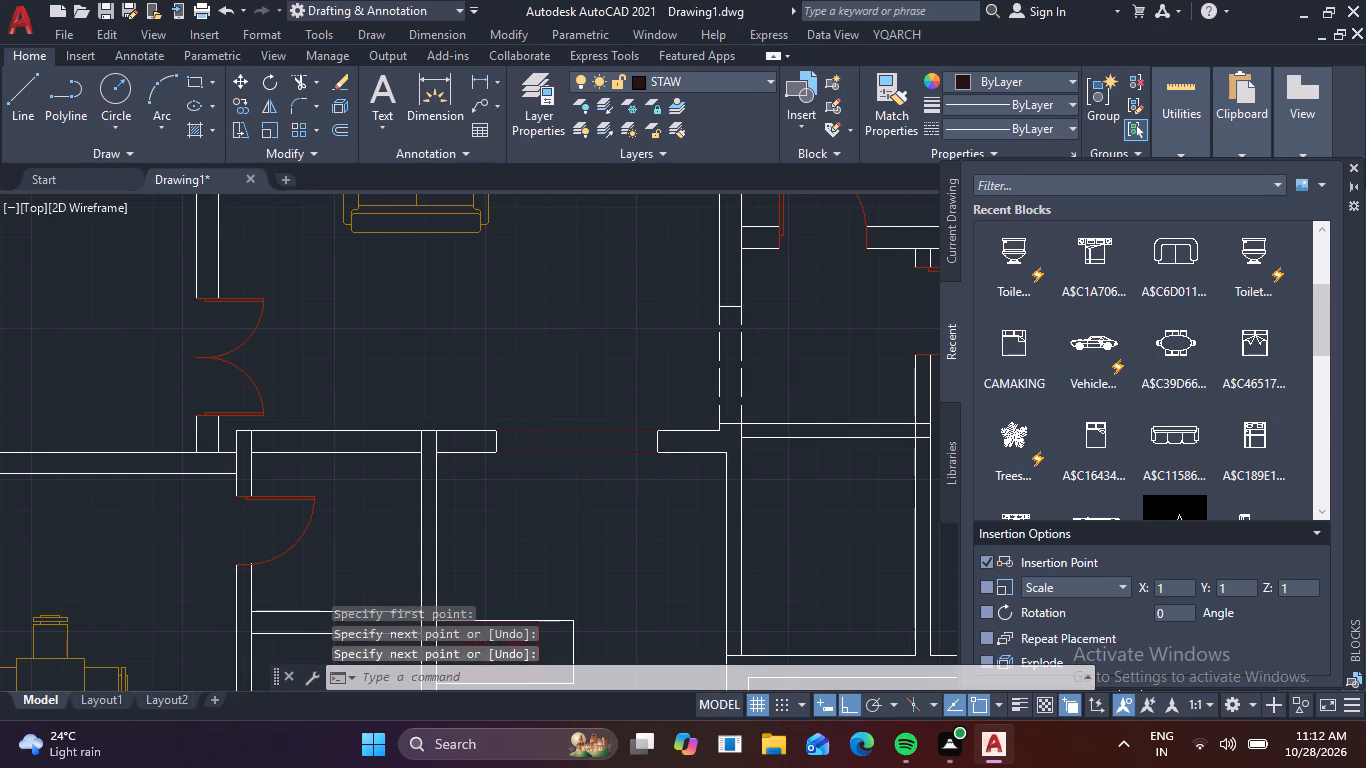
left_click(598, 442)
left_click(610, 475)
left_click(593, 399)
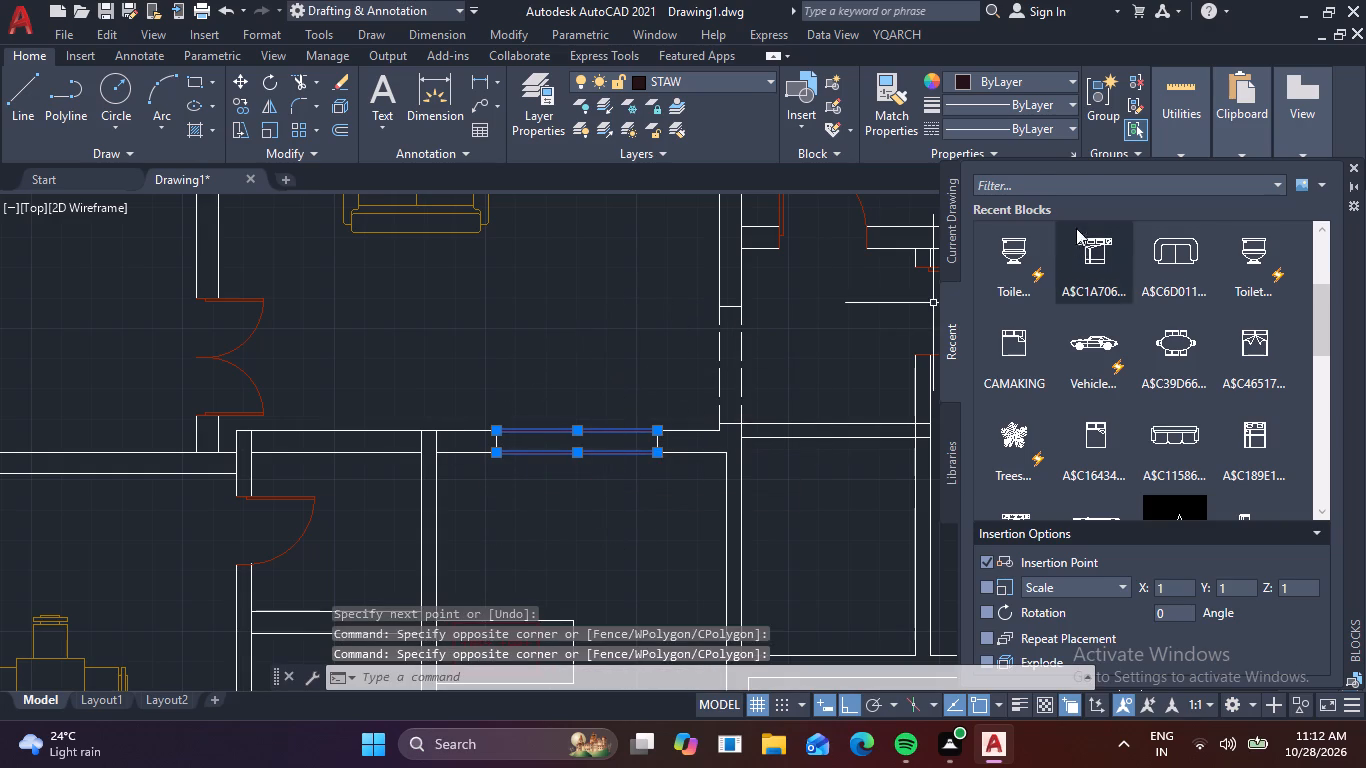
left_click(1066, 119)
left_click(1046, 202)
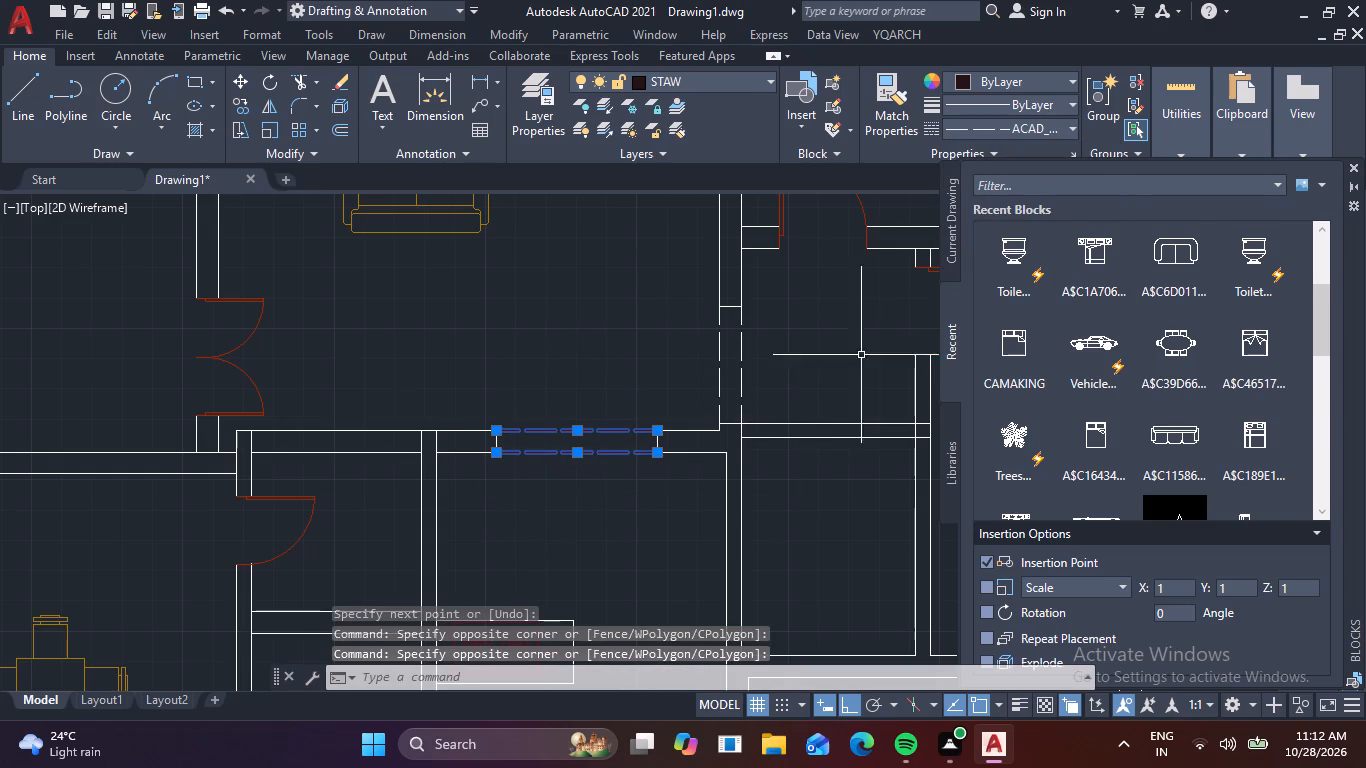
key("Escape")
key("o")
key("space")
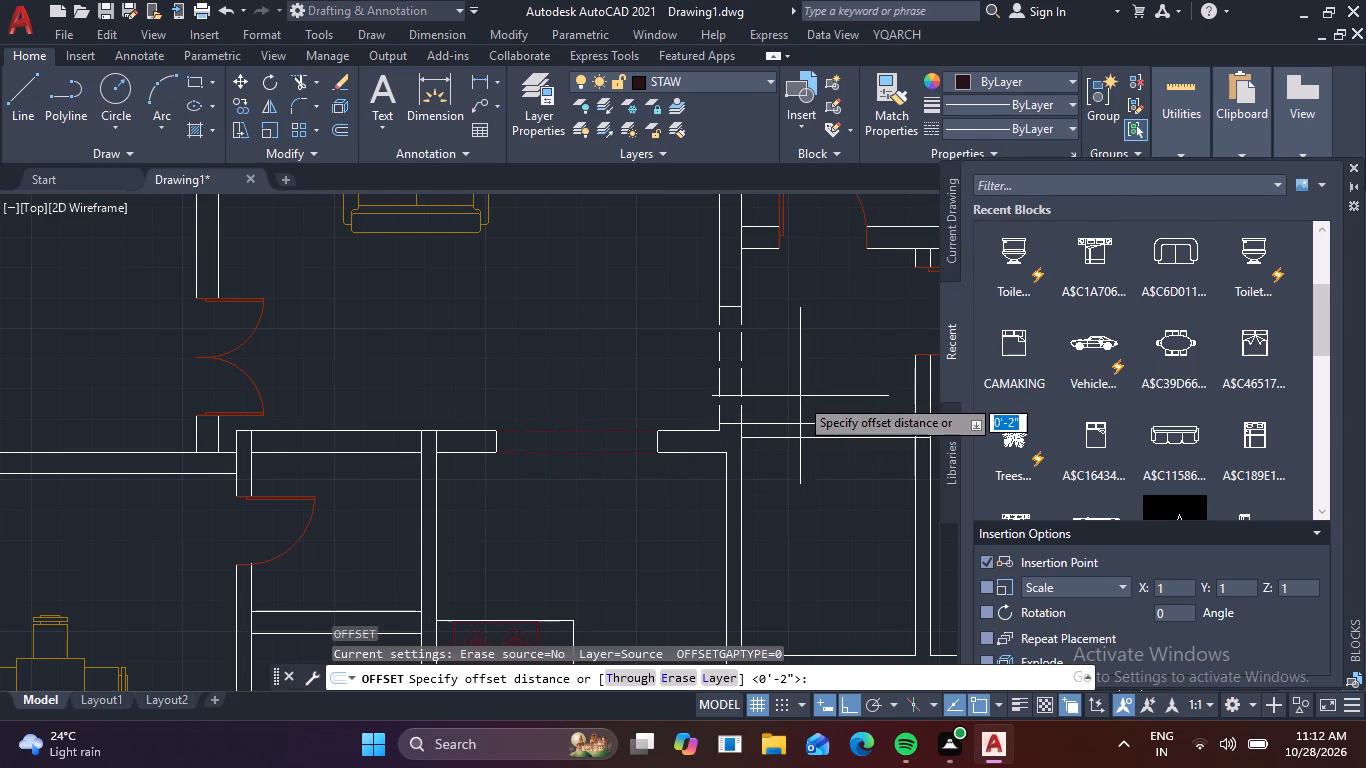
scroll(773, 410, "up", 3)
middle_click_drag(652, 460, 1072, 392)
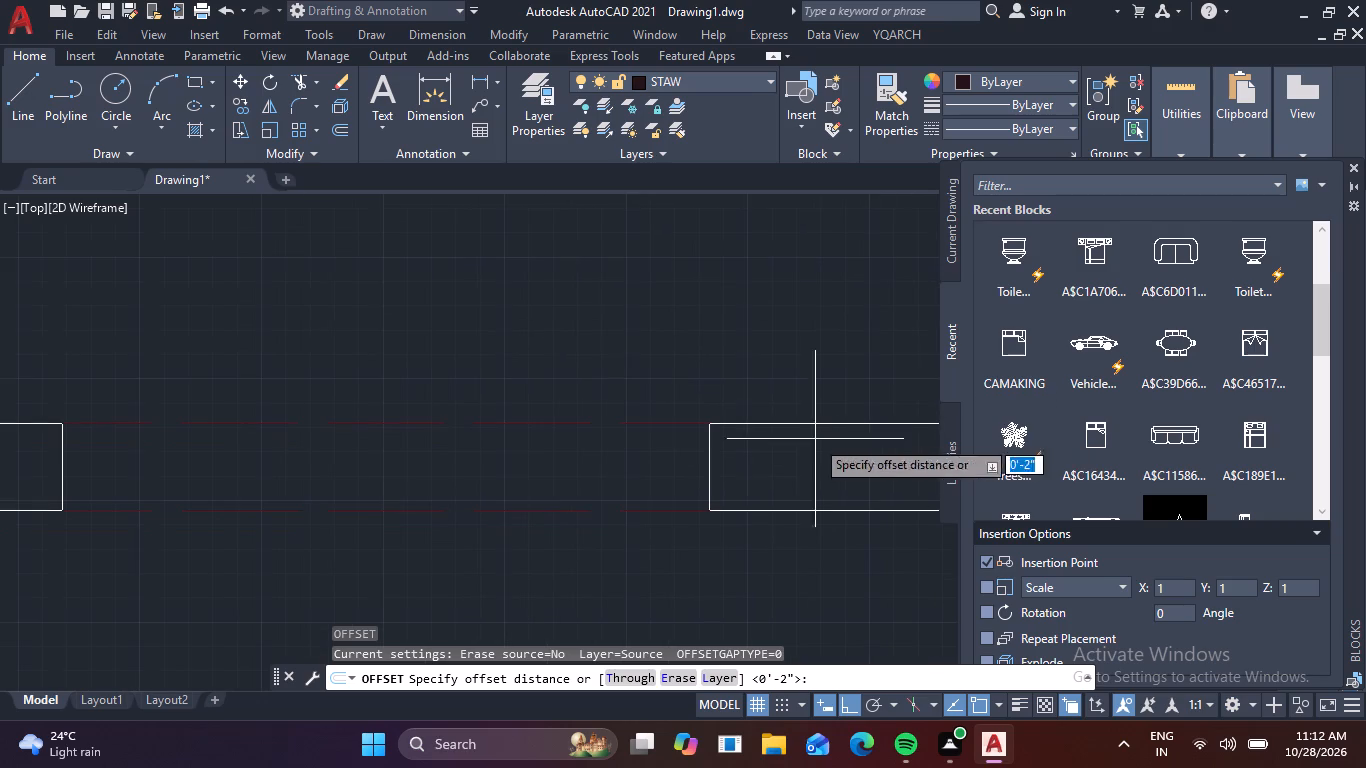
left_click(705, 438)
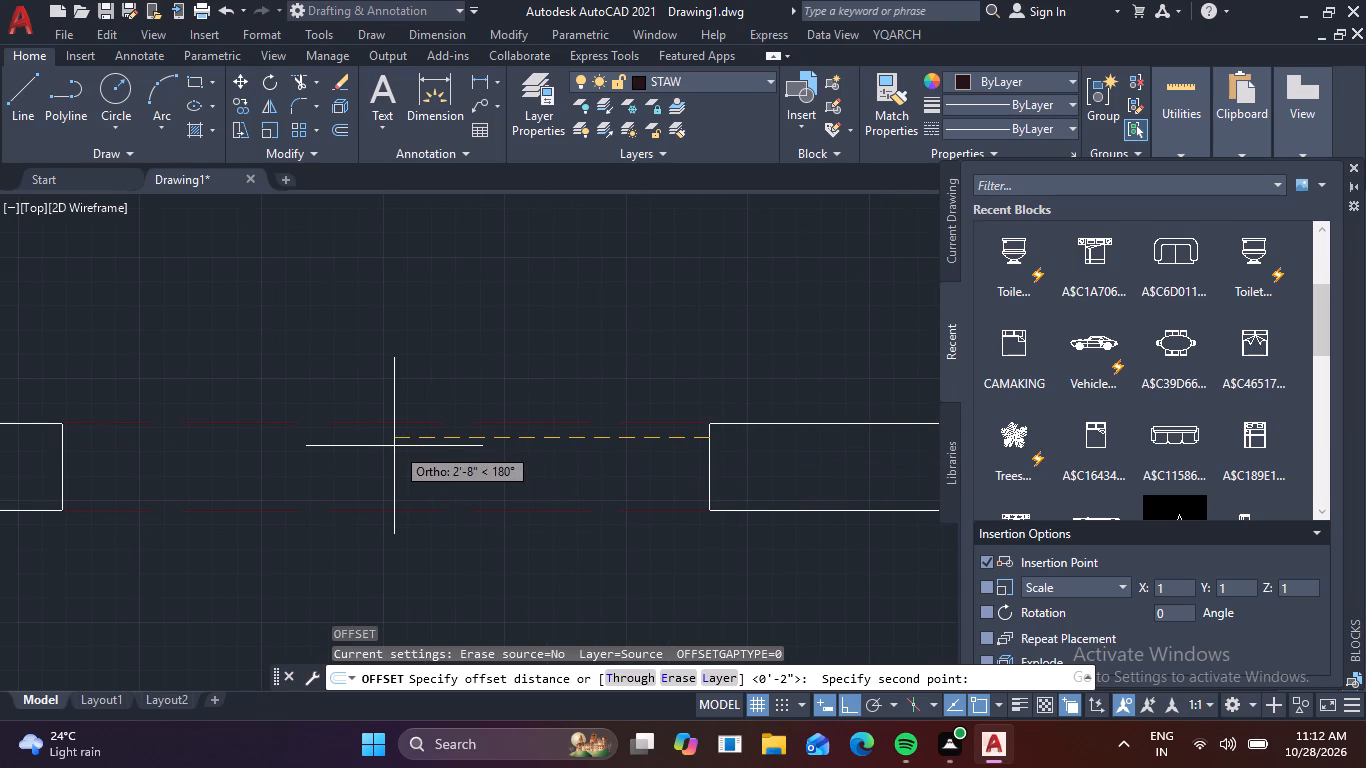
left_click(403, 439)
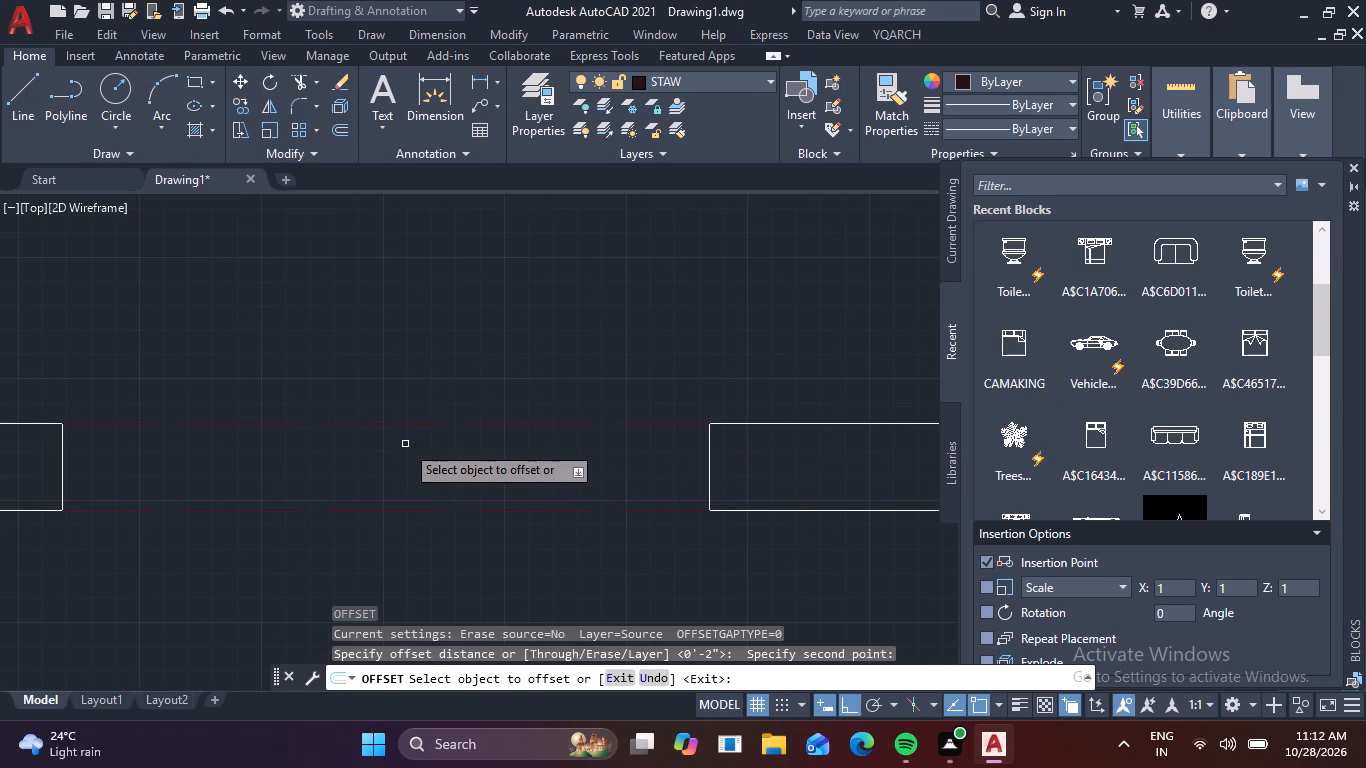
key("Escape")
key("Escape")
Draw a stepped line inside the opening: from the east jamb to near mid-span, a short jog south, and about 2'-11" to the west jamb.
type("L")
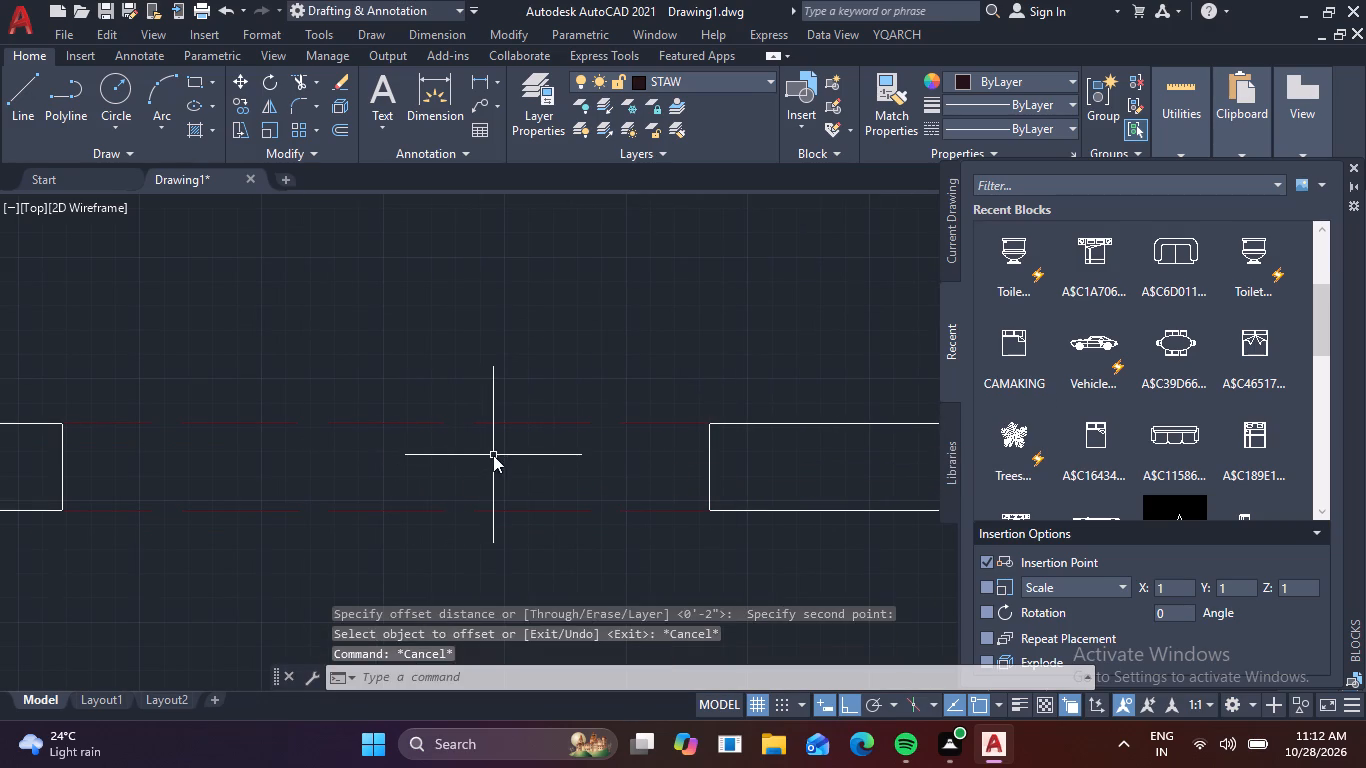
key("space")
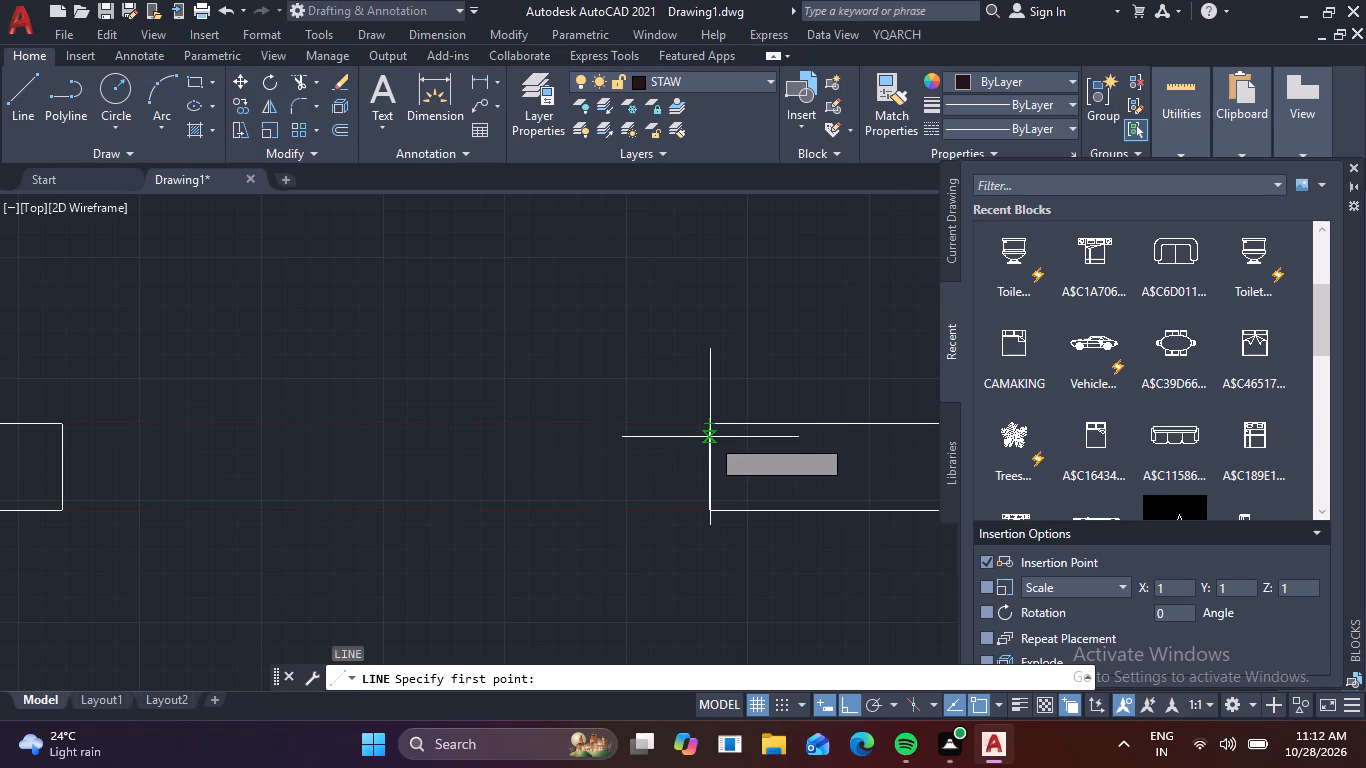
left_click(711, 437)
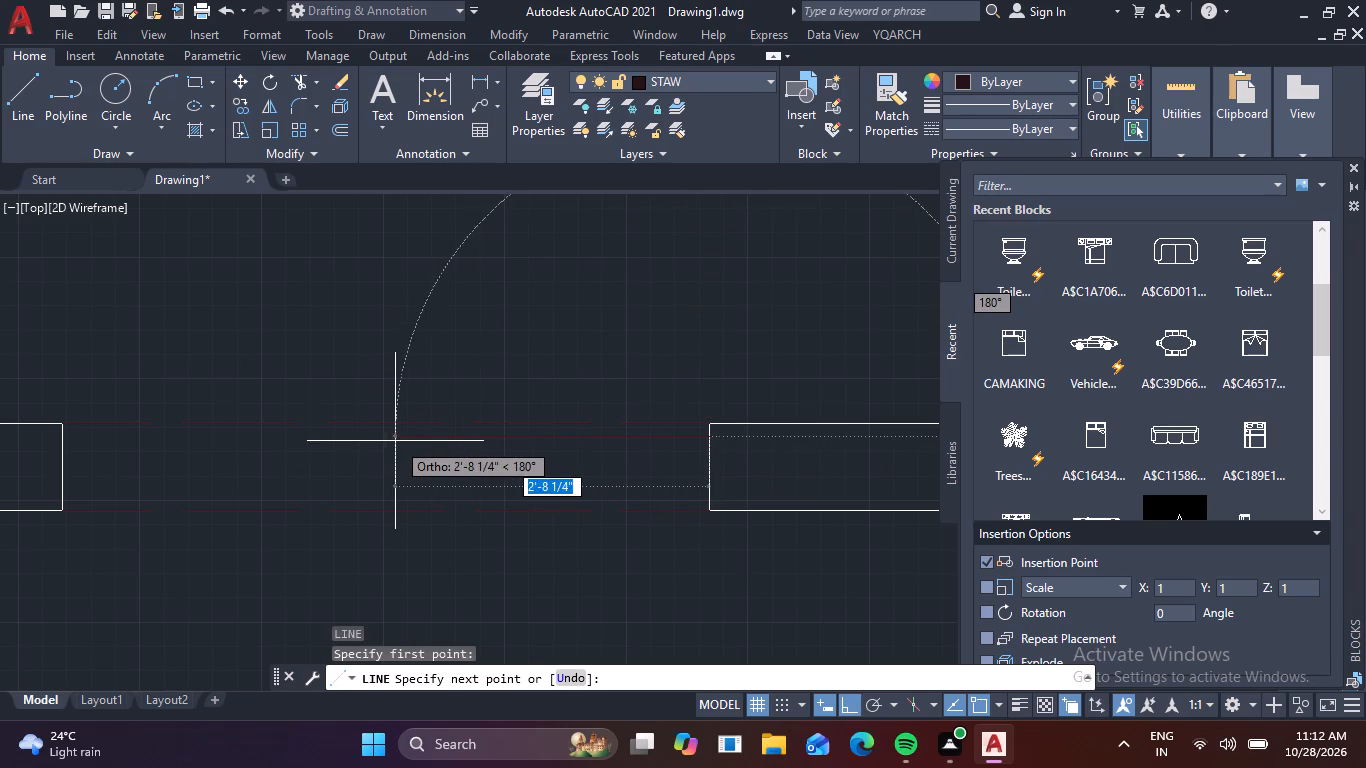
left_click(410, 437)
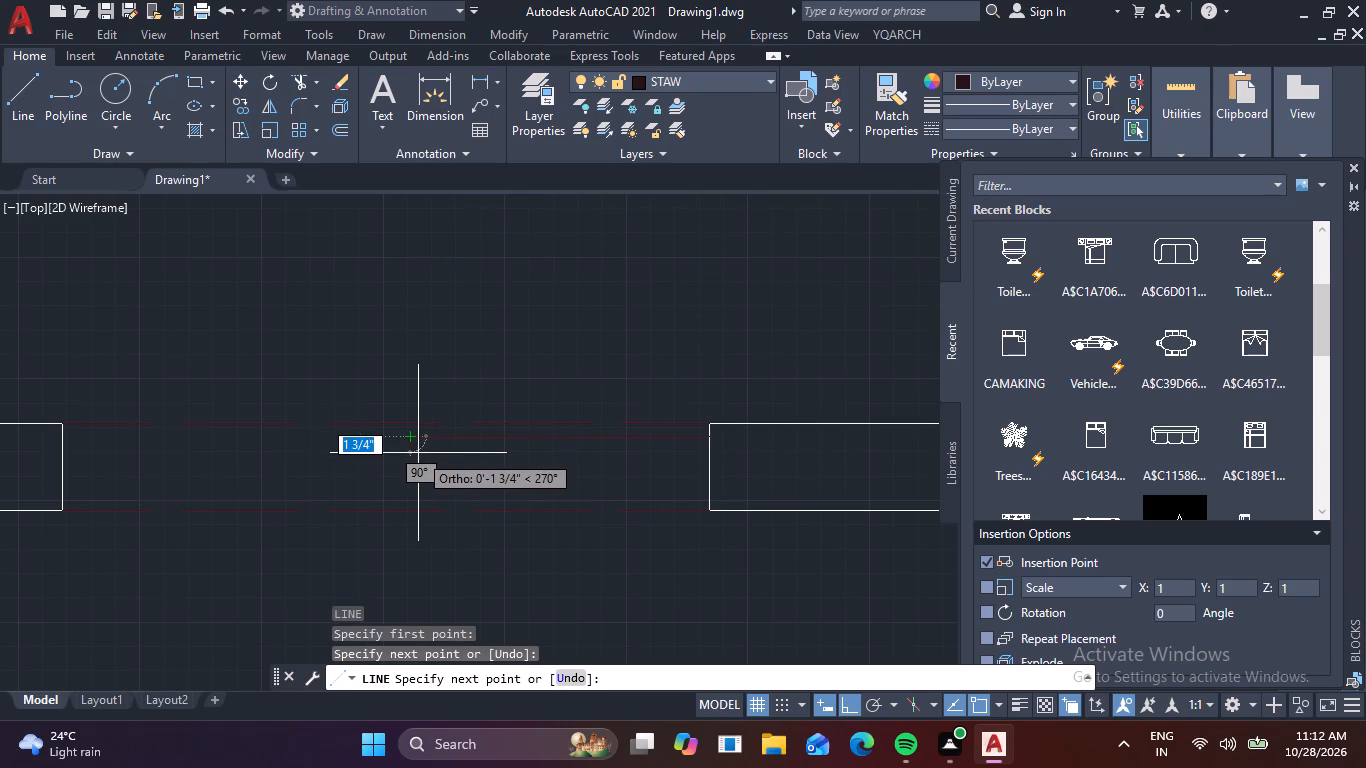
left_click(412, 475)
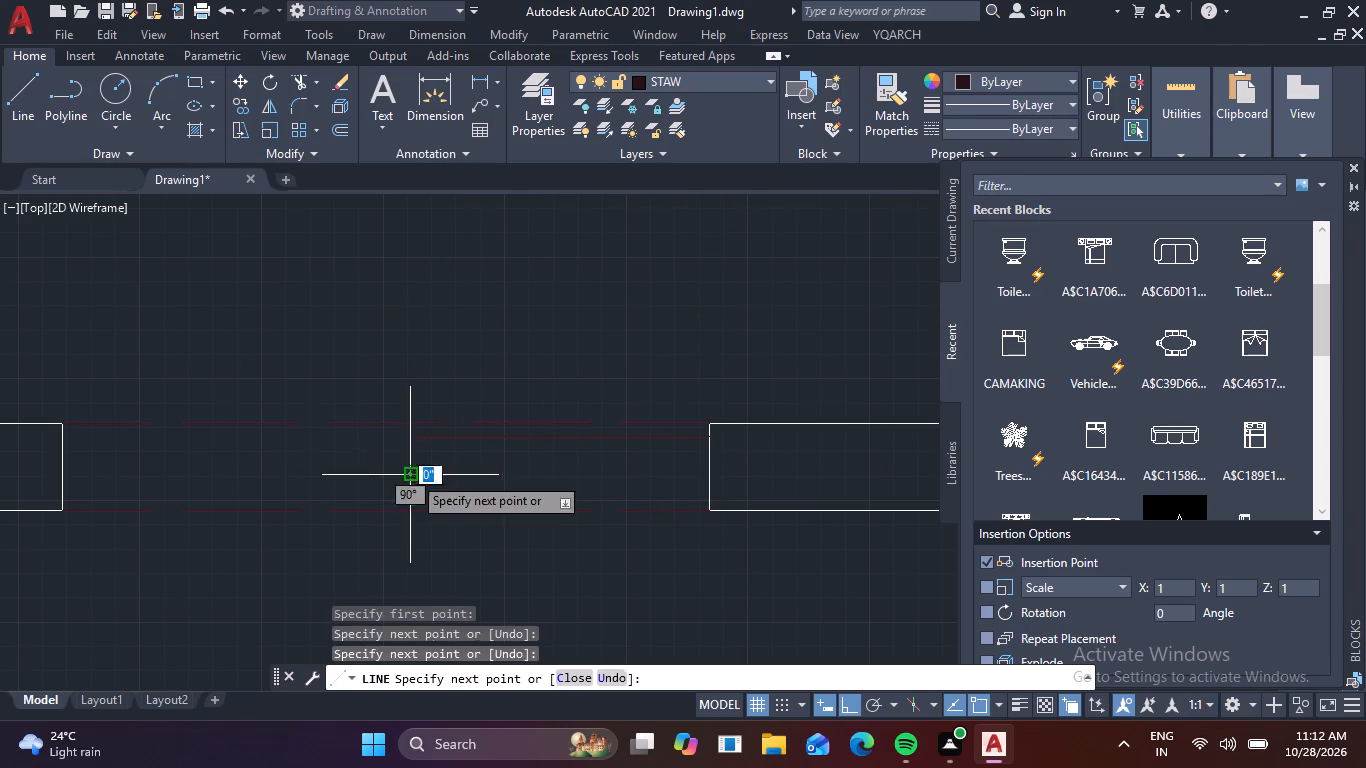
left_click(54, 478)
key("space")
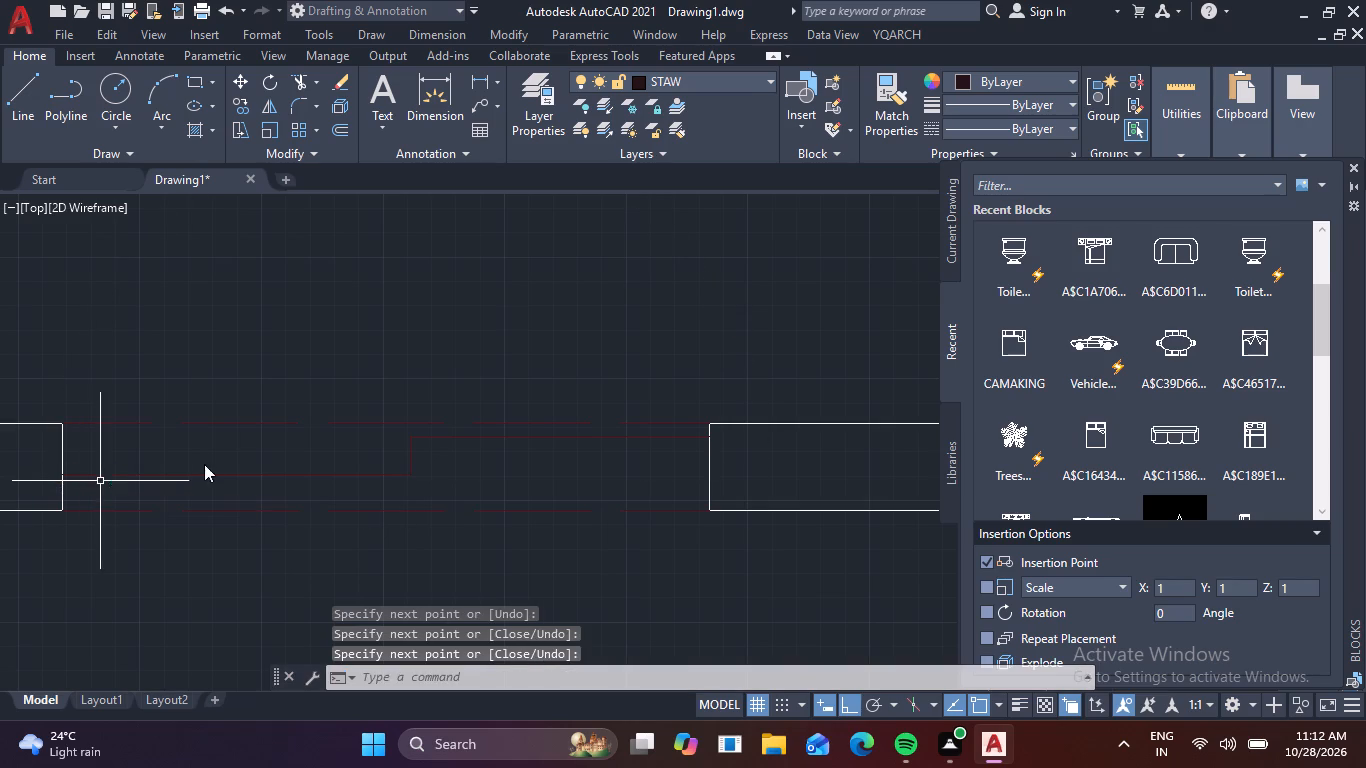
Draw two horizontal lines from the middle of the jog, one to the east jamb and one to the west jamb, completing the sliding panels.
key("space")
left_click(413, 452)
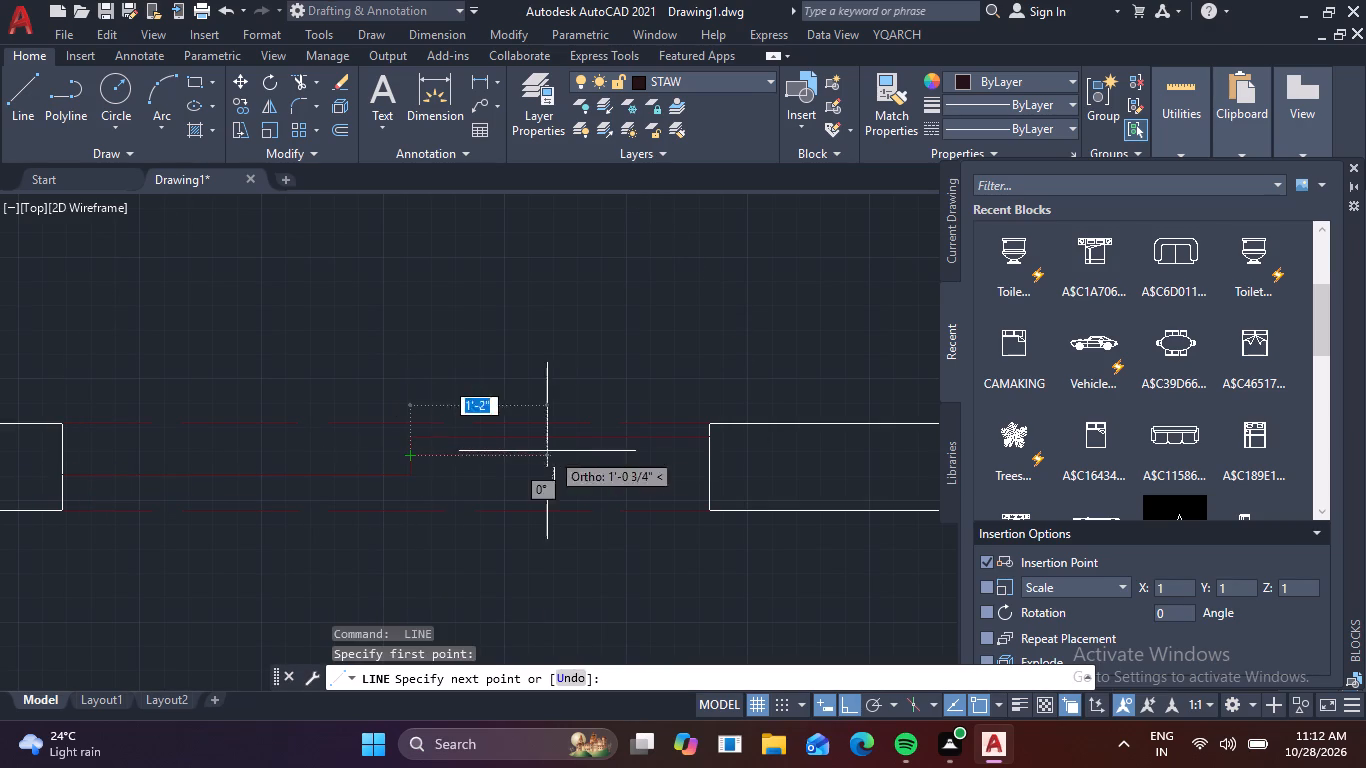
left_click(713, 453)
key("space")
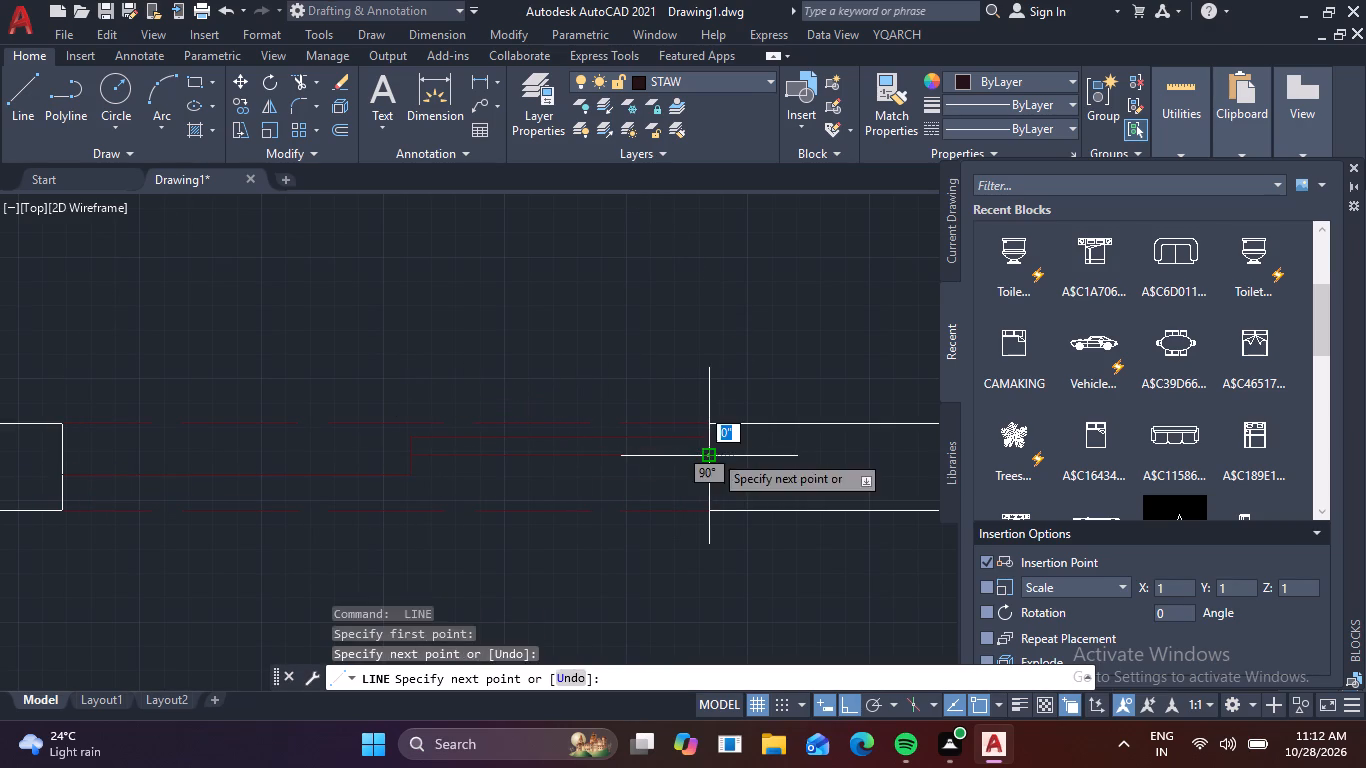
key("space")
left_click(412, 460)
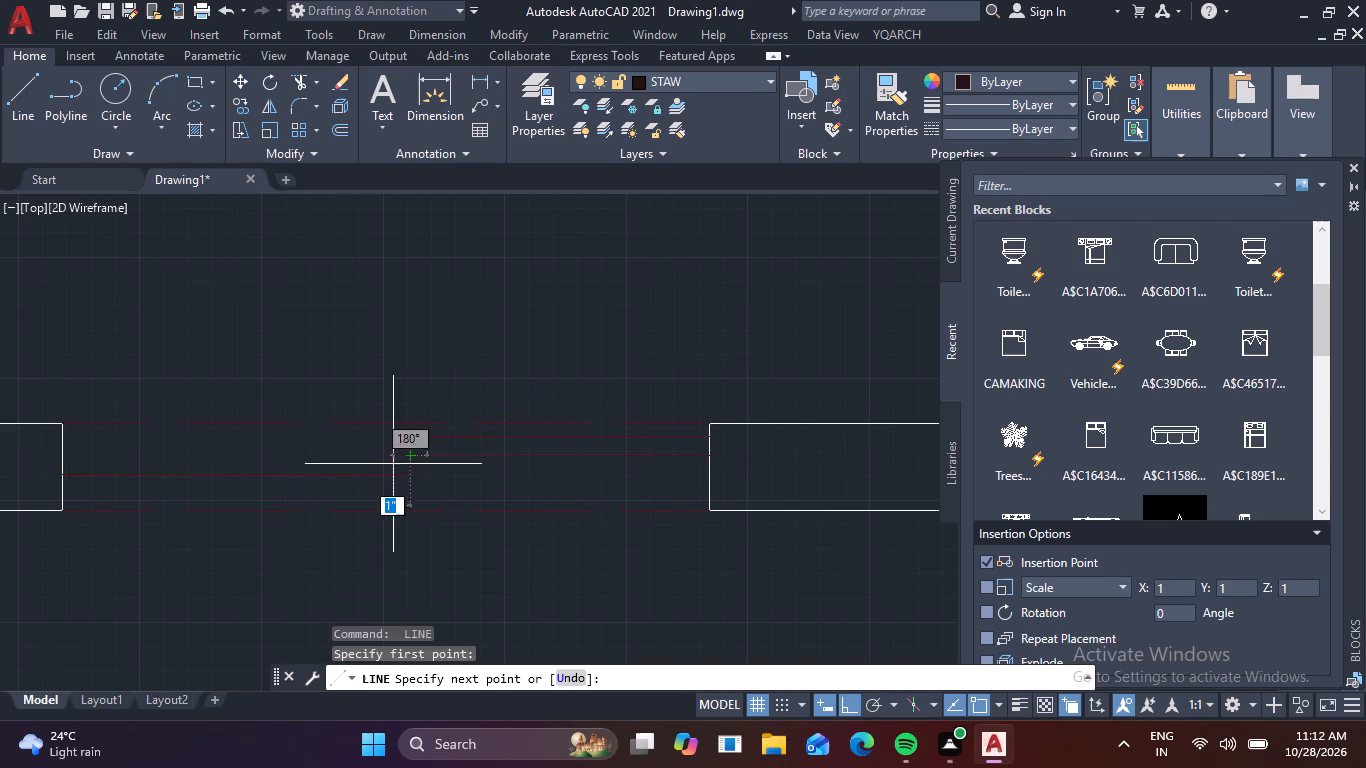
left_click(64, 461)
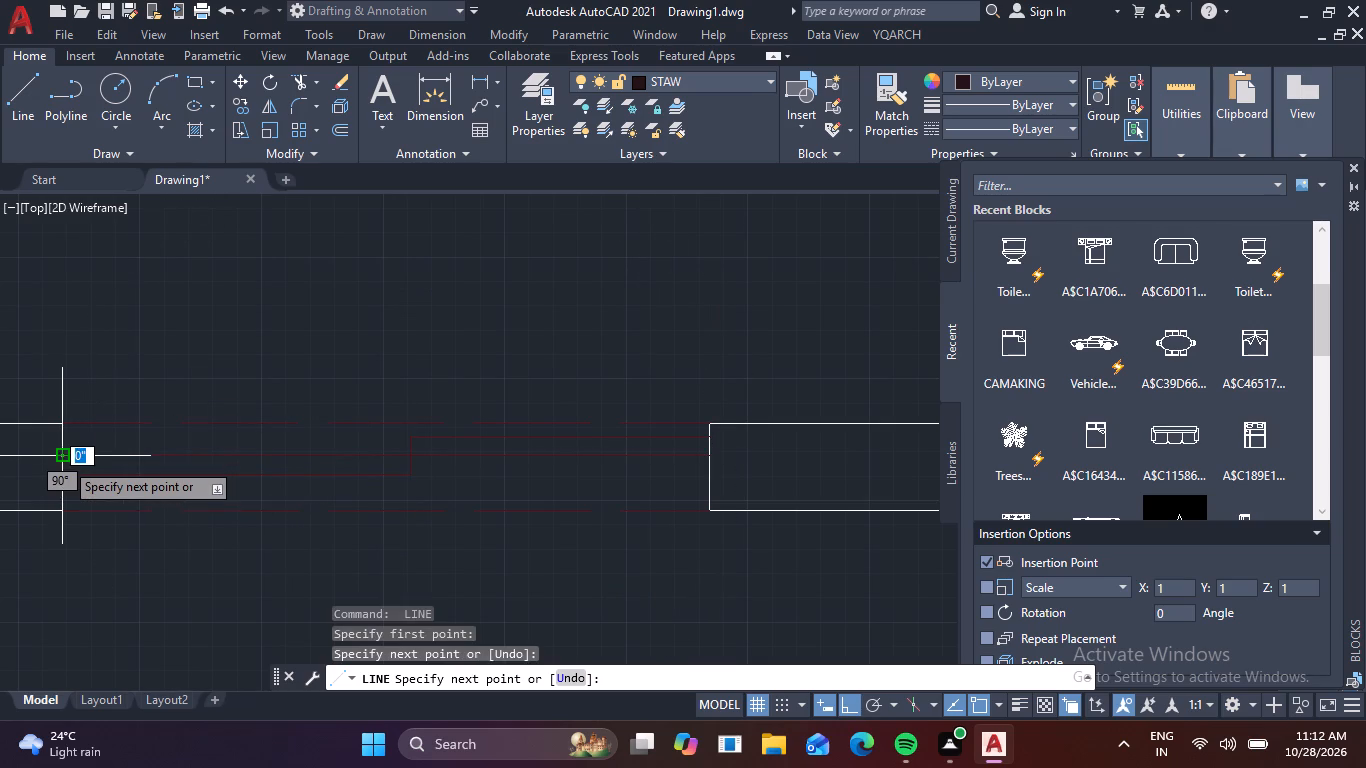
key("space")
With colour set to ByBlock, draw two jamb lines across the 9" north wall of the dining room, west of the double door.
scroll(450, 479, "down", 1)
scroll(561, 497, "down", 3)
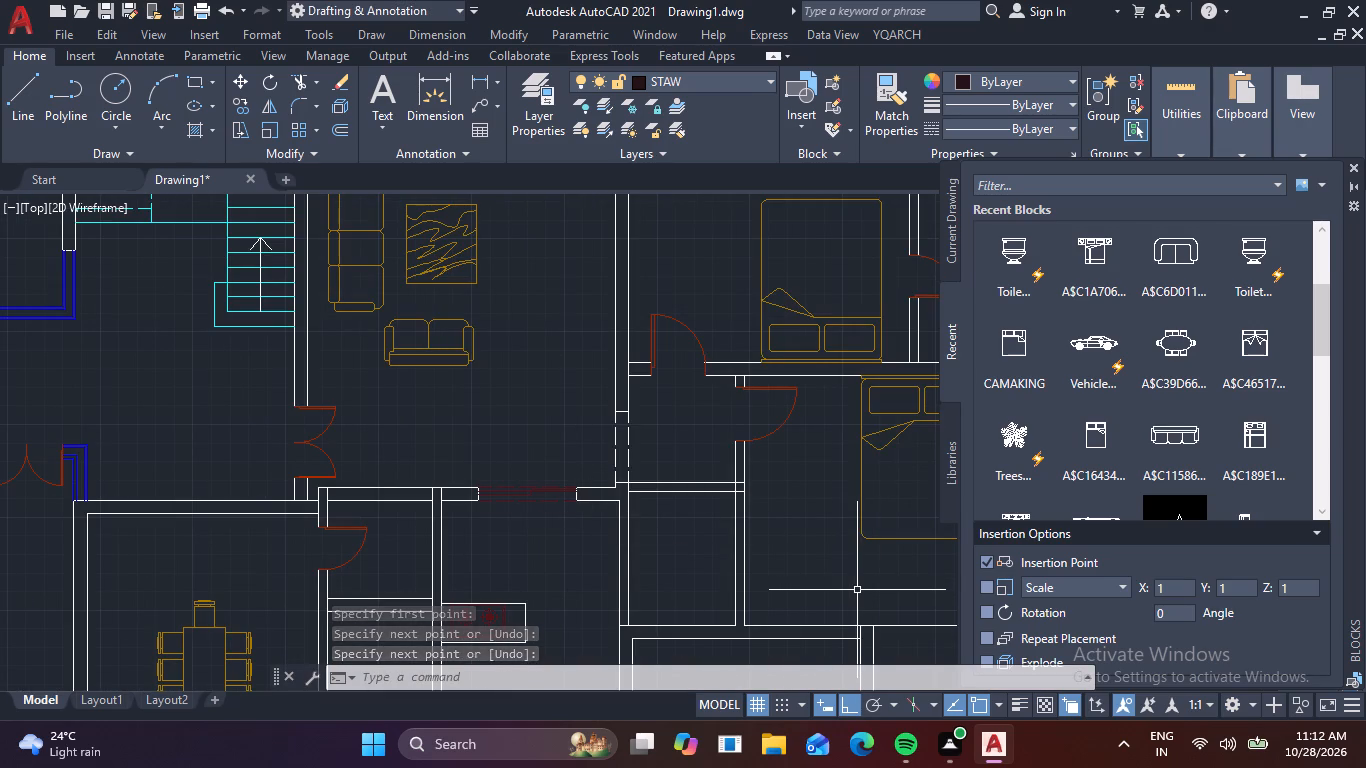
middle_click_drag(705, 587, 818, 607)
middle_click(847, 607)
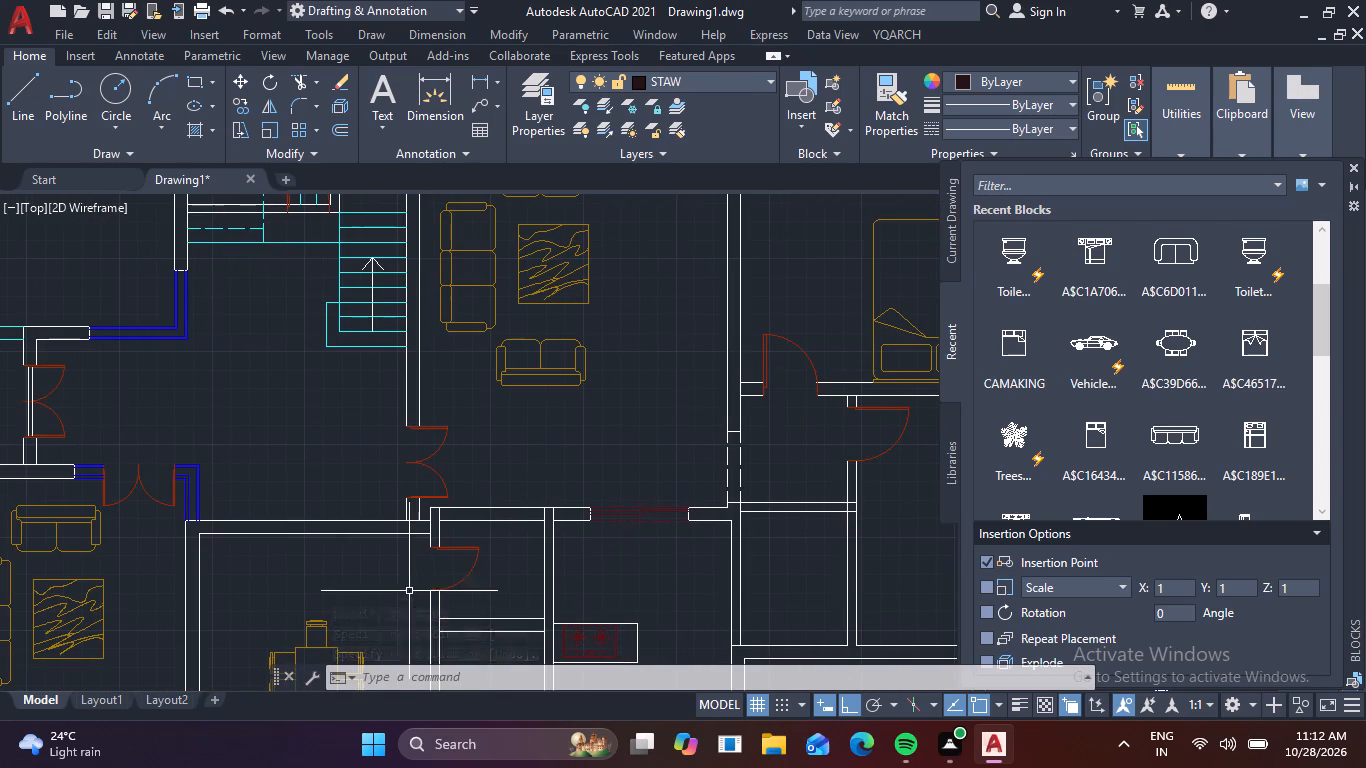
middle_click_drag(409, 583, 485, 519)
scroll(429, 467, "up", 2)
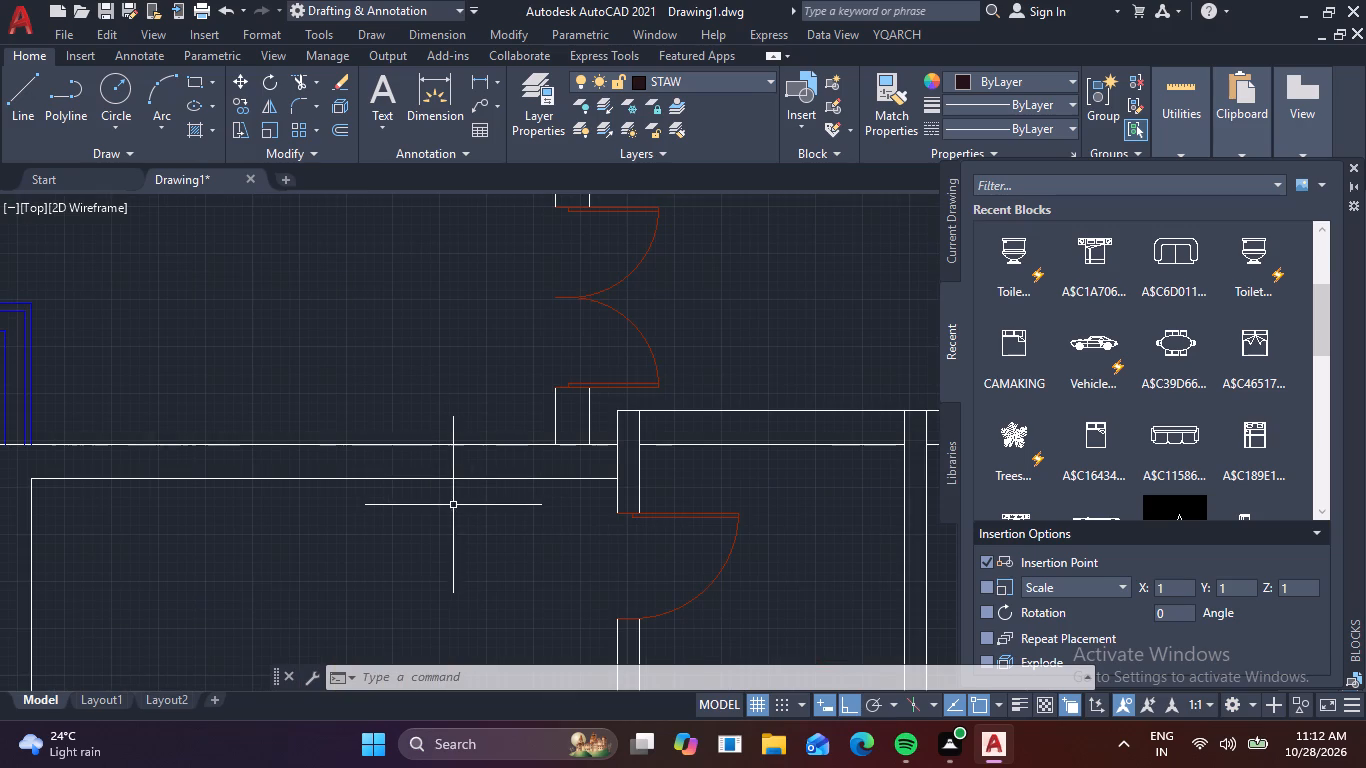
key("Escape")
left_click(1073, 77)
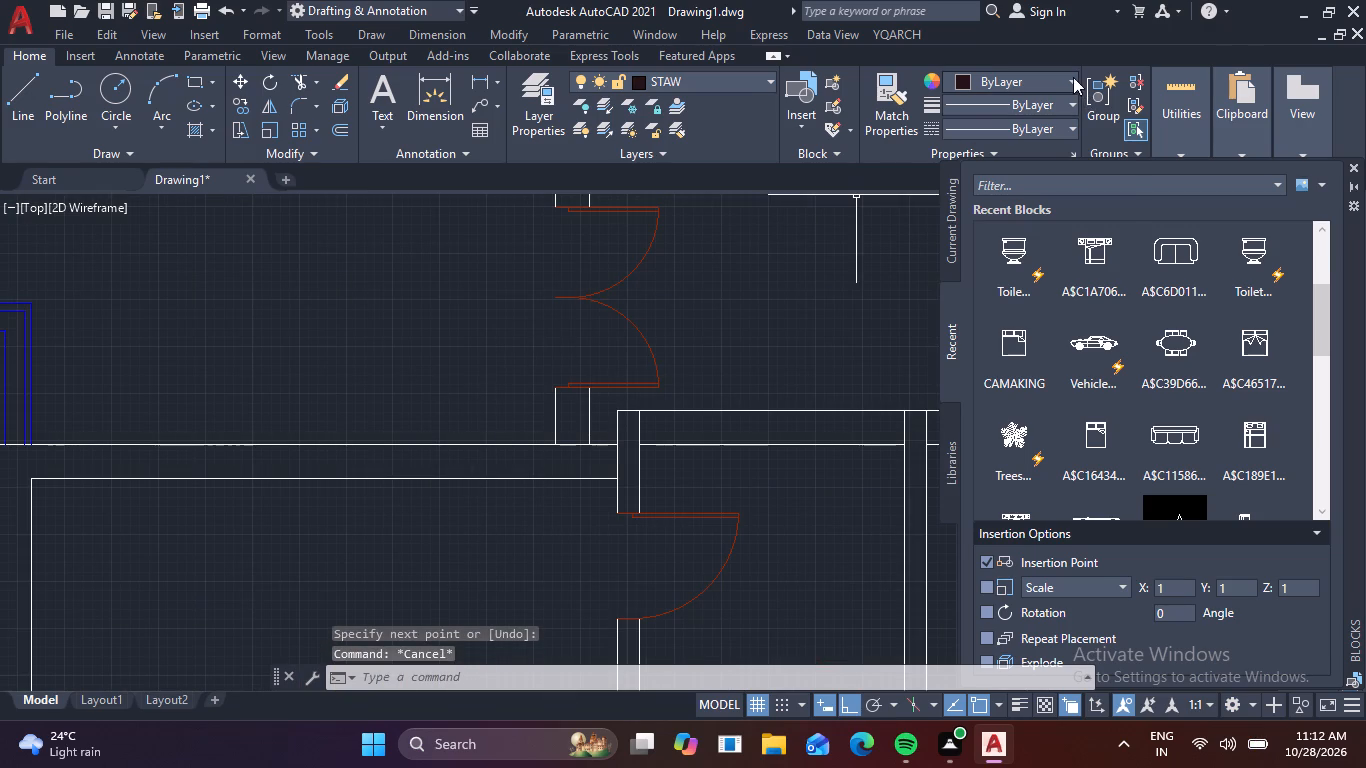
left_click(1001, 123)
key("l")
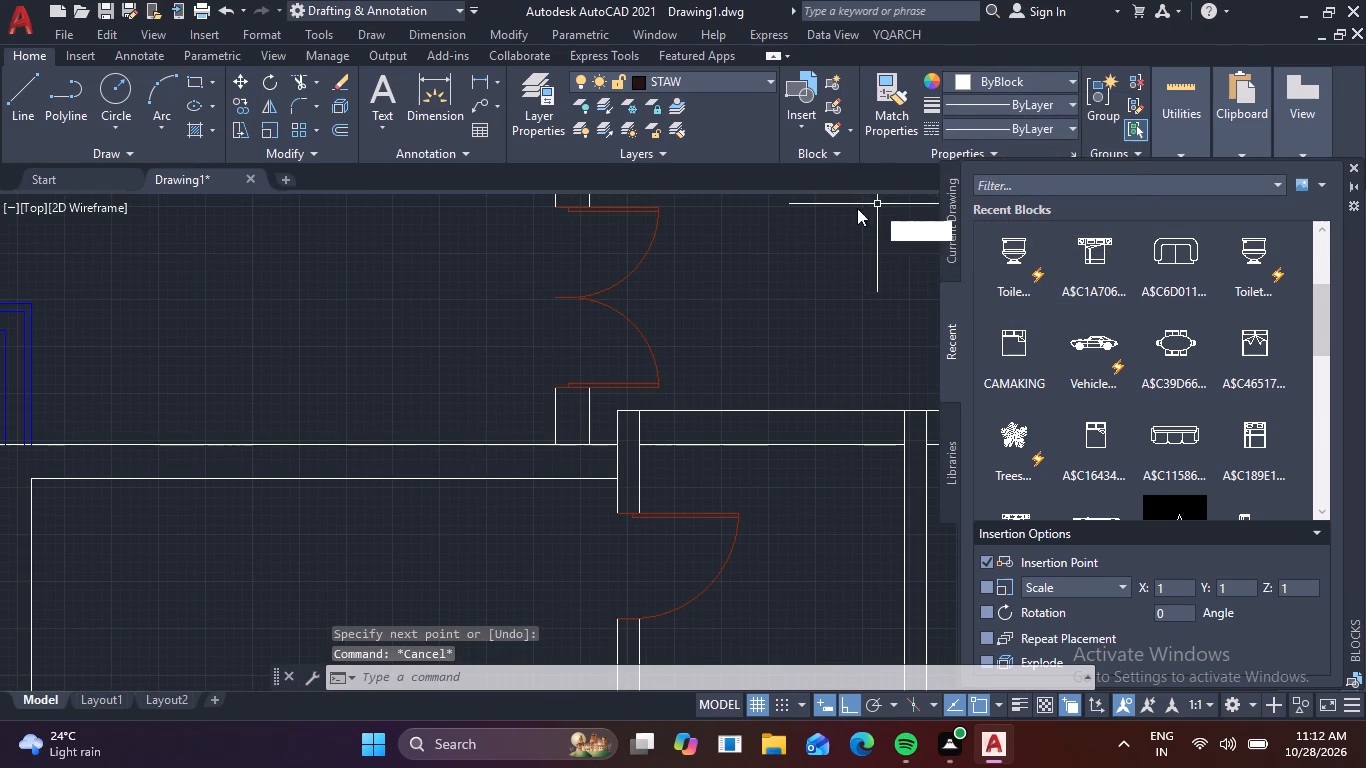
key("space")
left_click(469, 445)
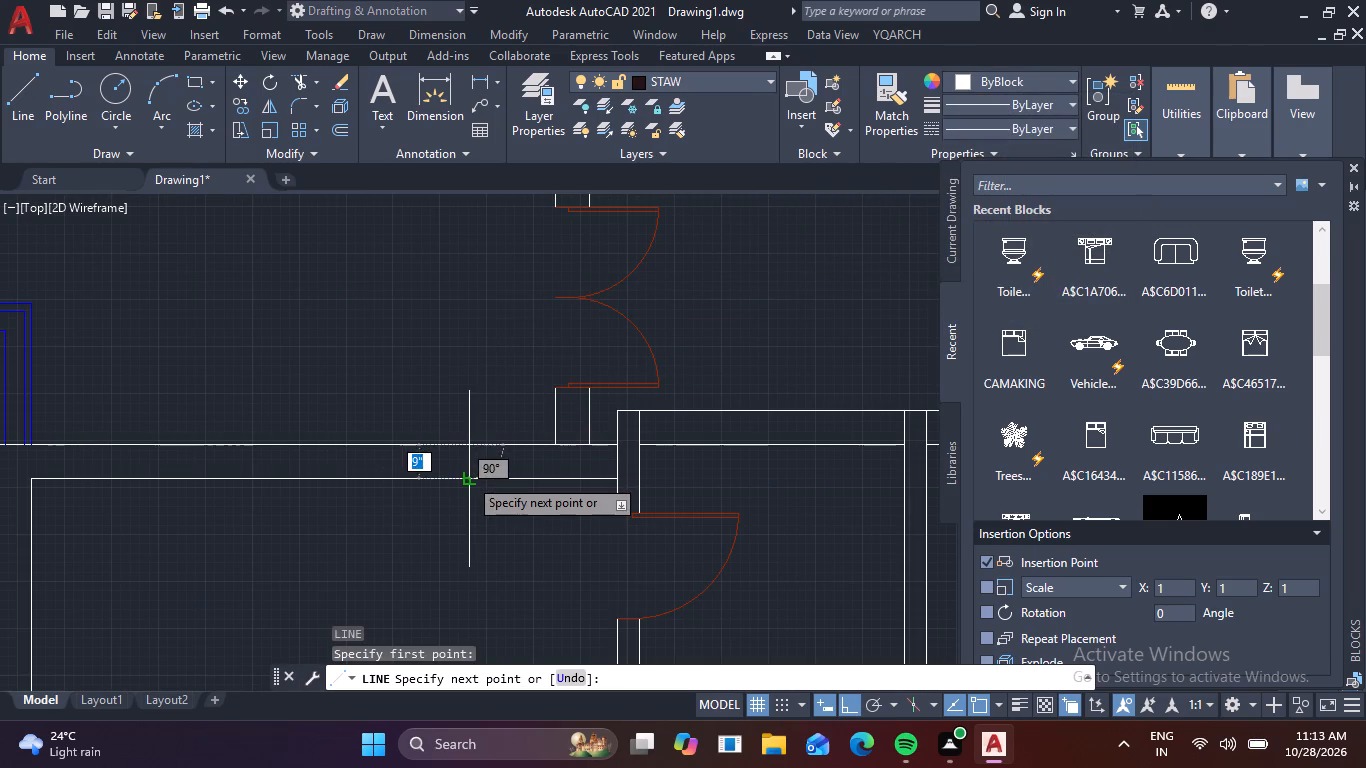
left_click(468, 477)
key("space")
key("space")
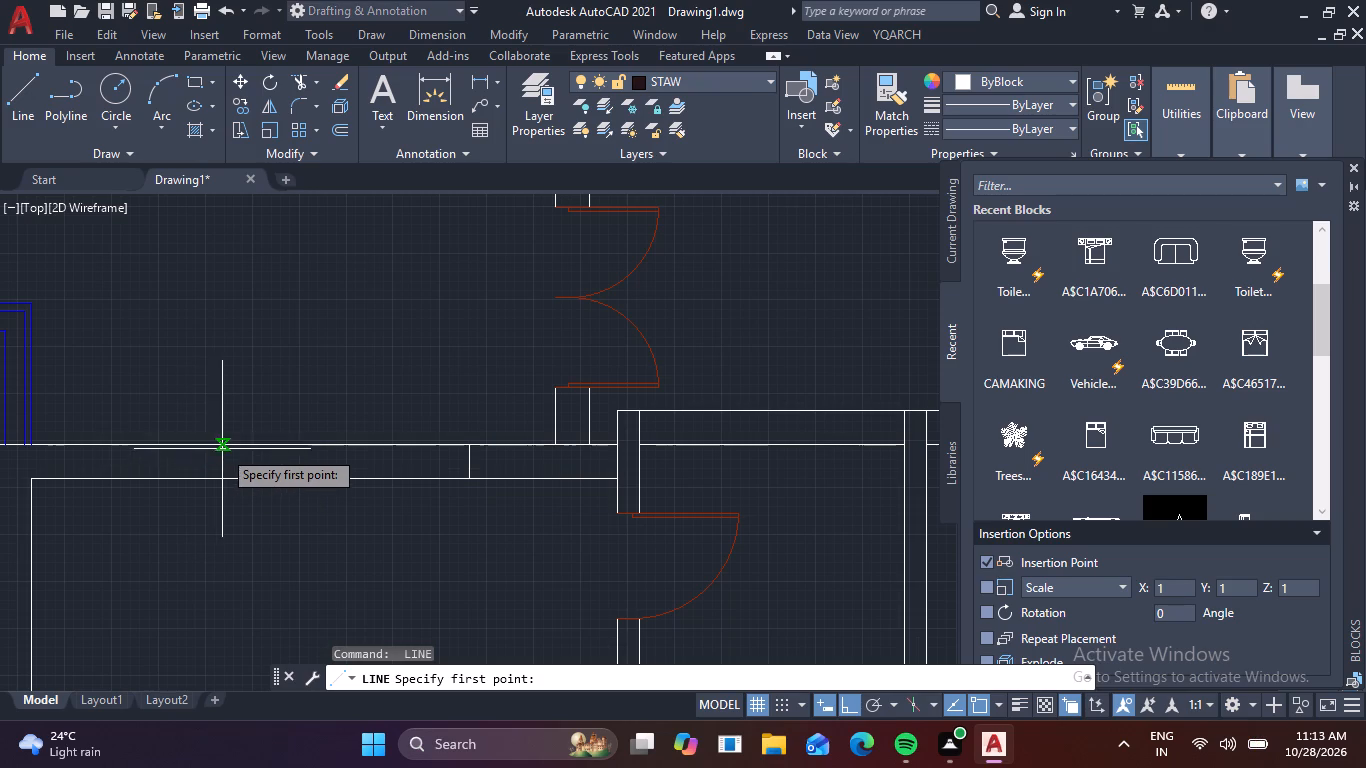
left_click(224, 448)
left_click(223, 480)
key("space")
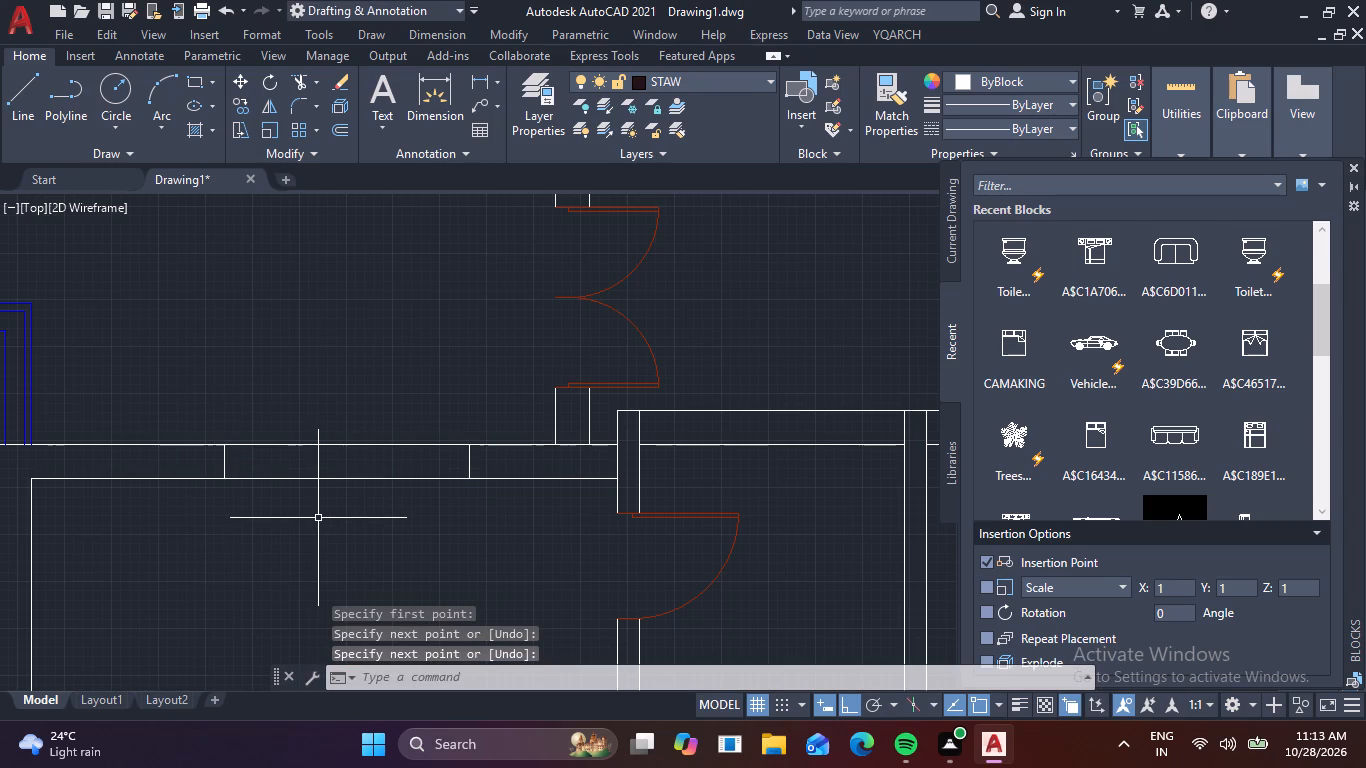
key("Escape")
key("Escape")
key("Escape")
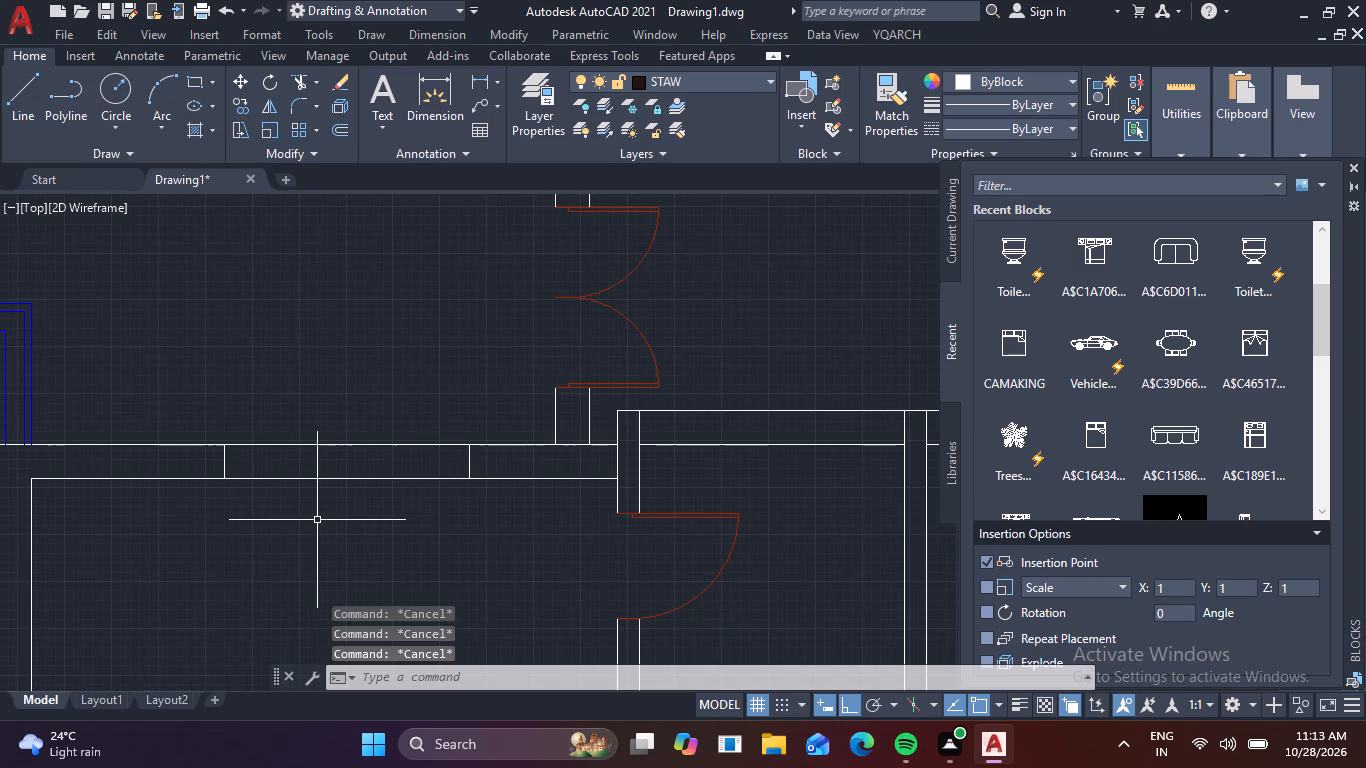
key("Escape")
key("Escape")
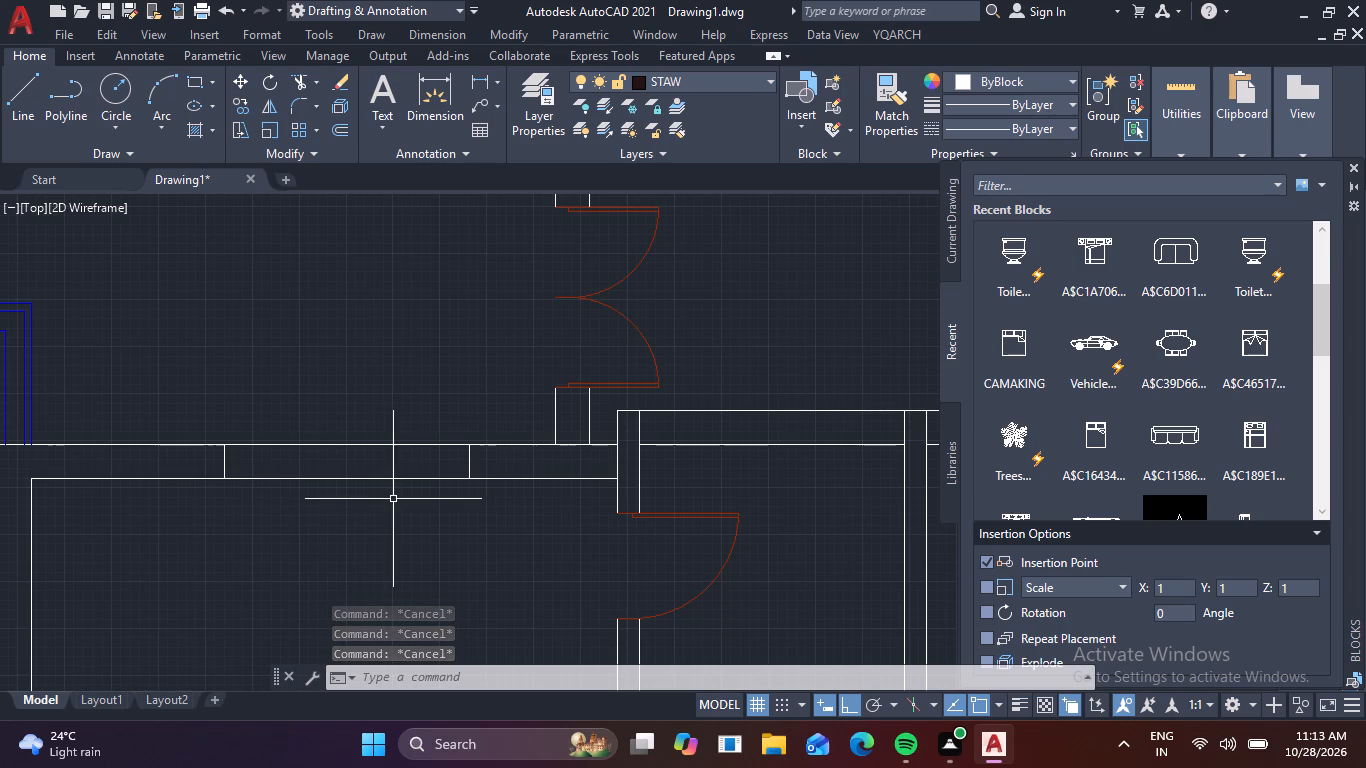
Trim both dining room north wall lines between the two jamb lines to create an opening.
key("t")
type("R")
key("space")
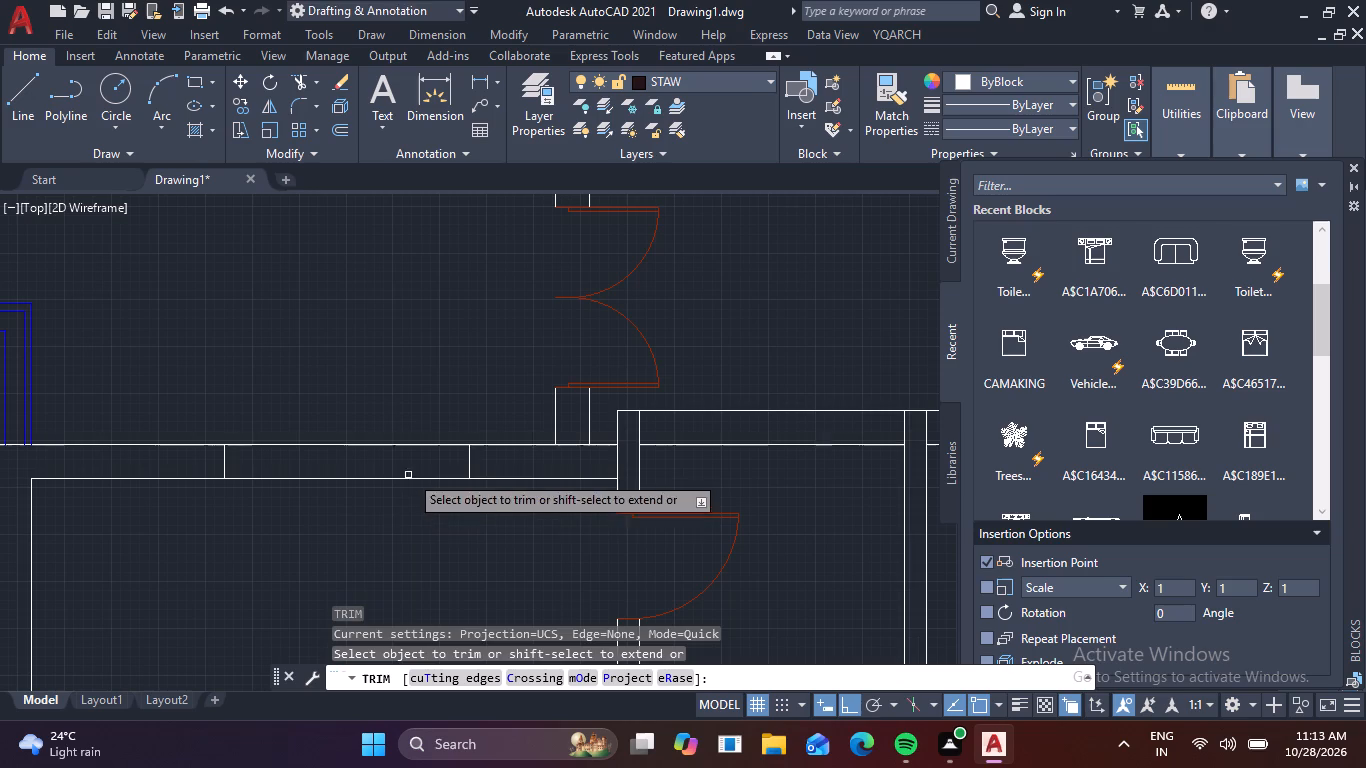
left_click_drag(413, 416, 385, 523)
key("Escape")
key("Escape")
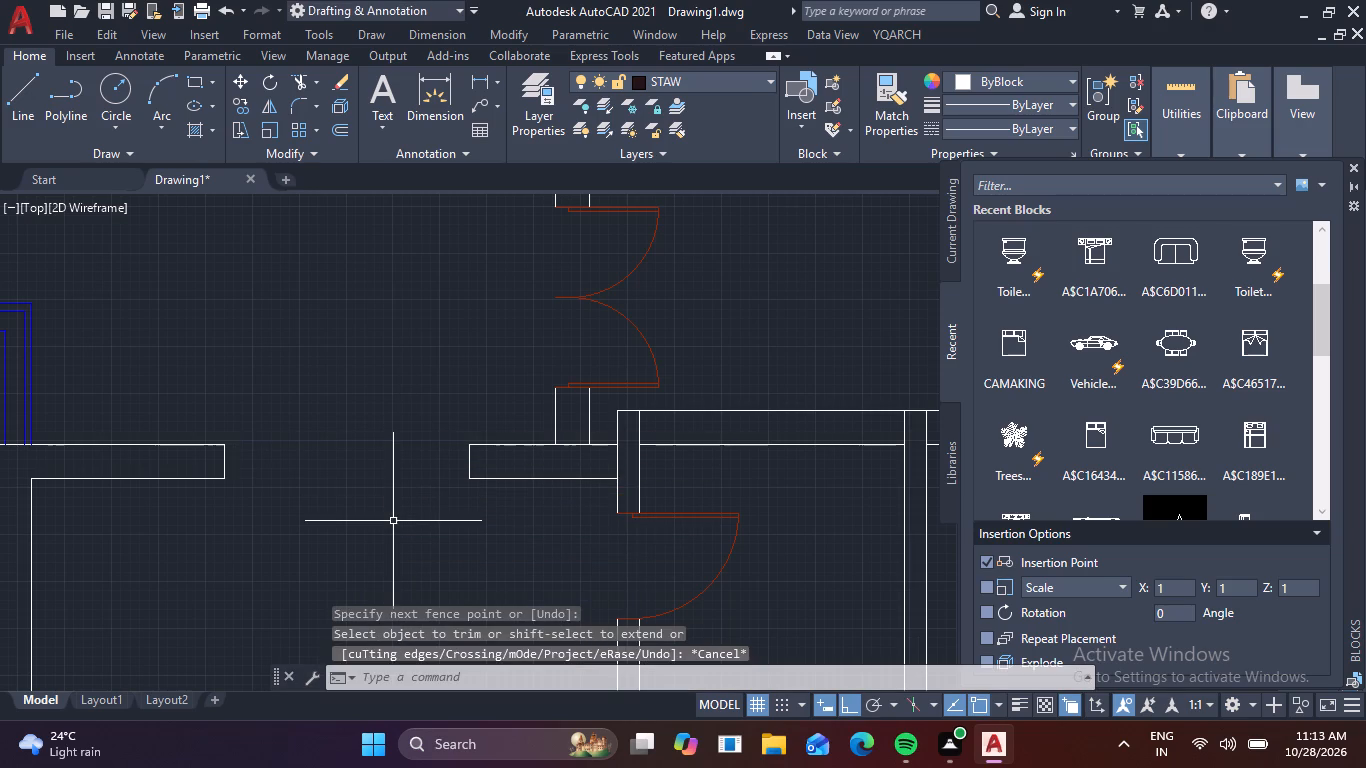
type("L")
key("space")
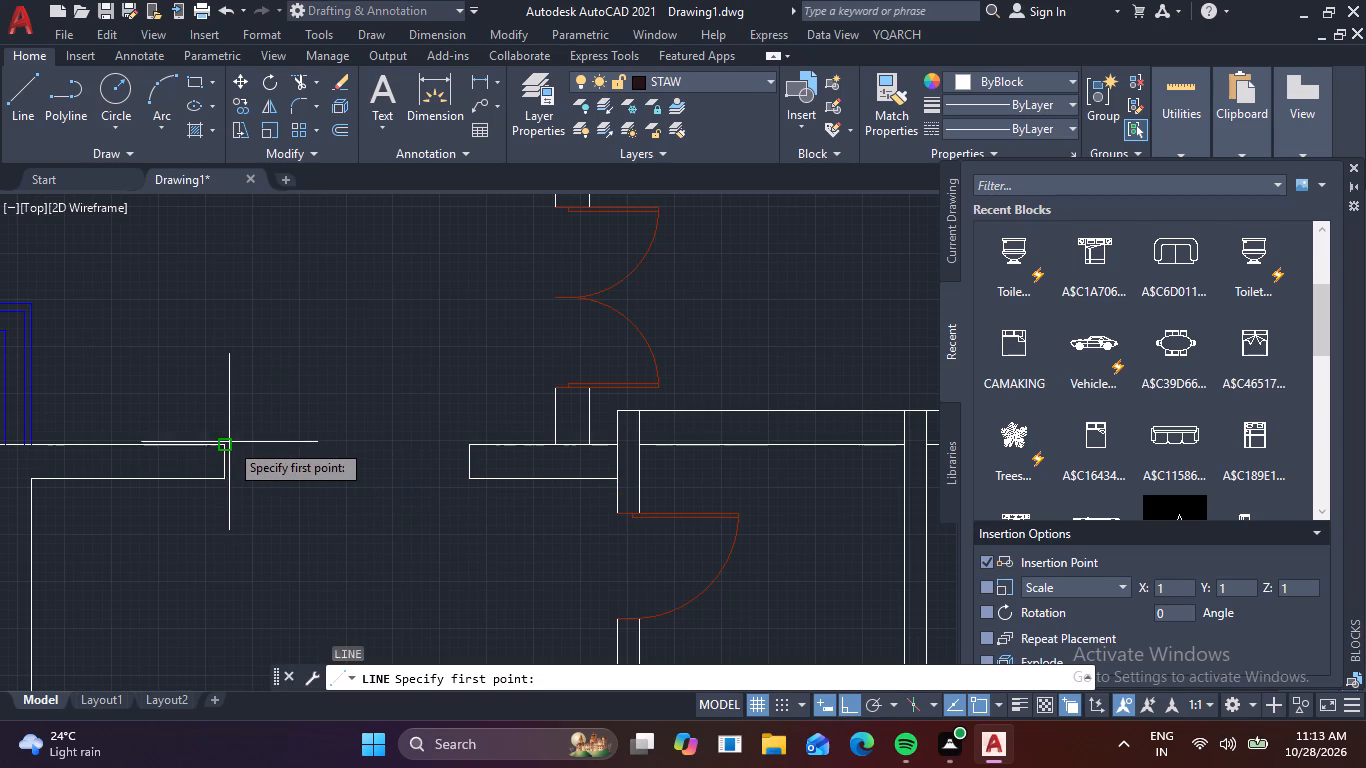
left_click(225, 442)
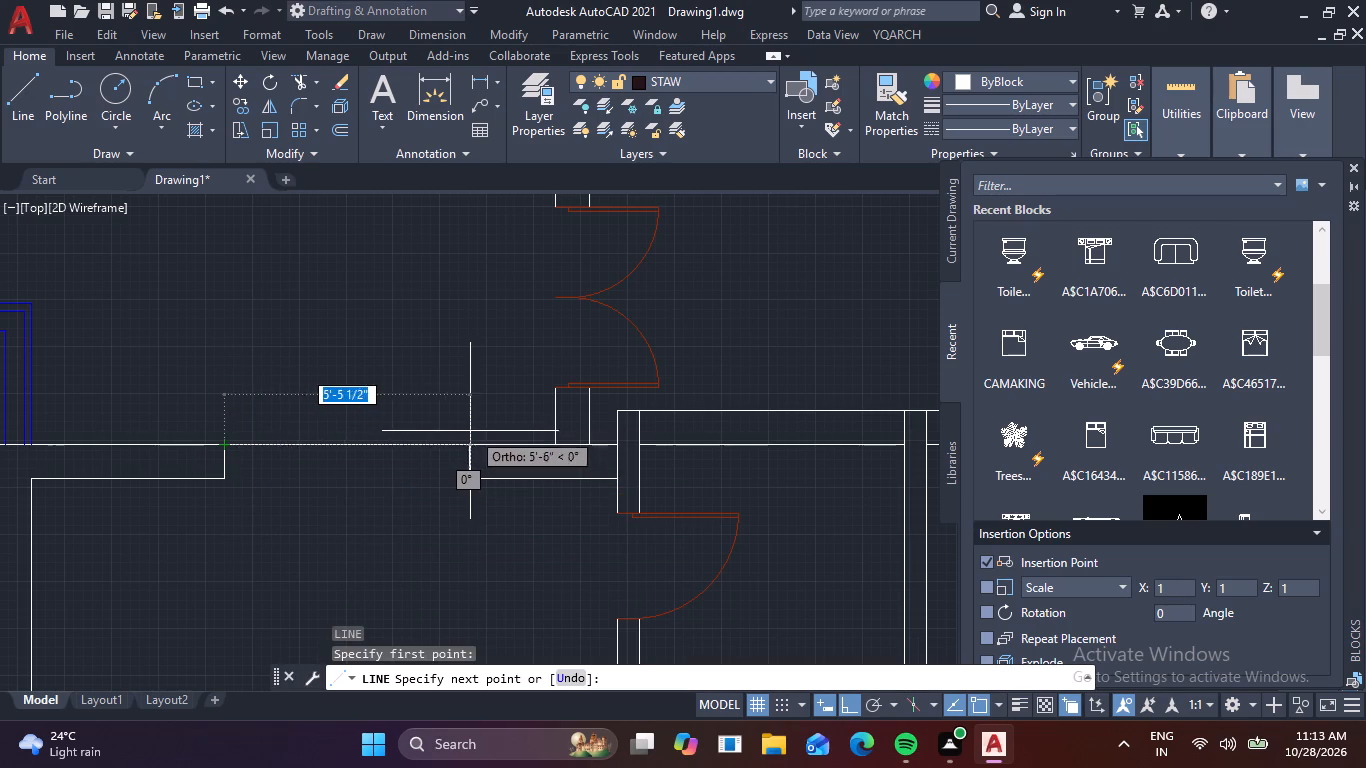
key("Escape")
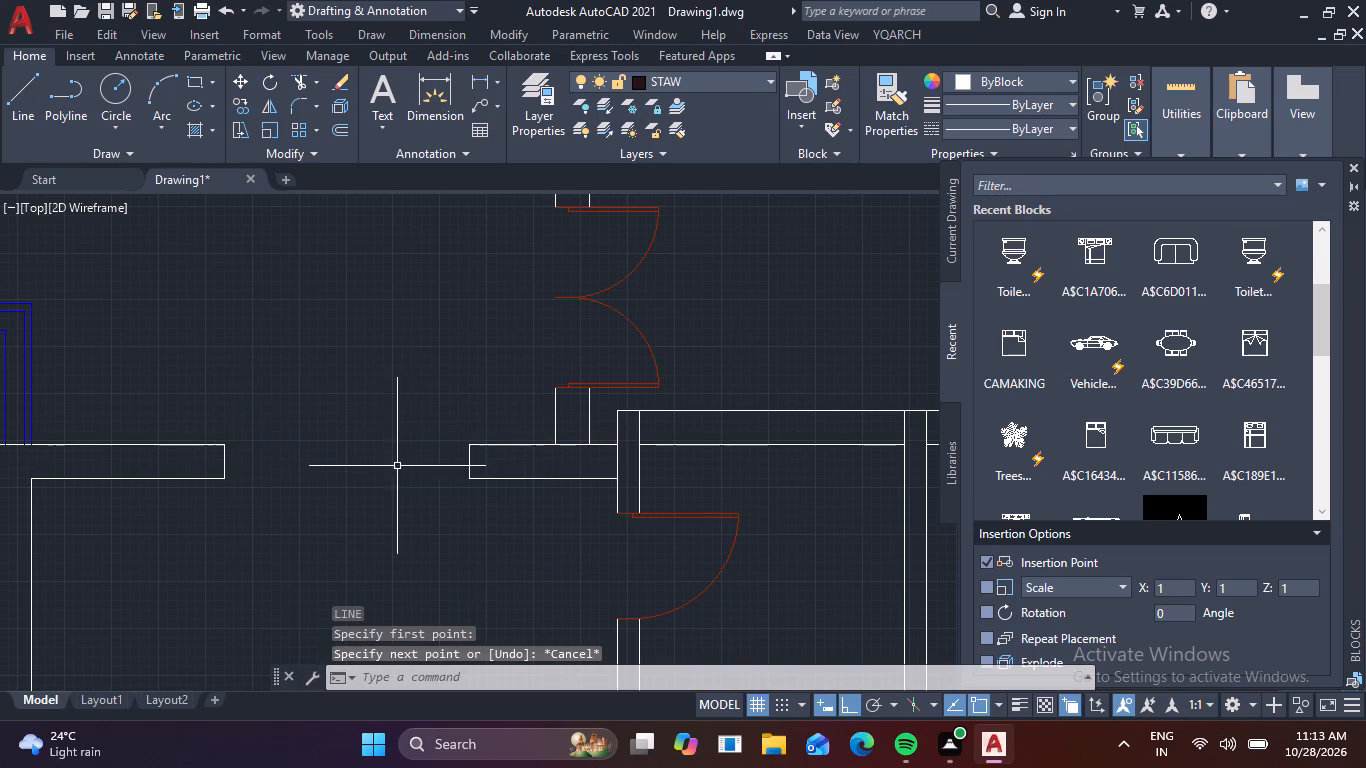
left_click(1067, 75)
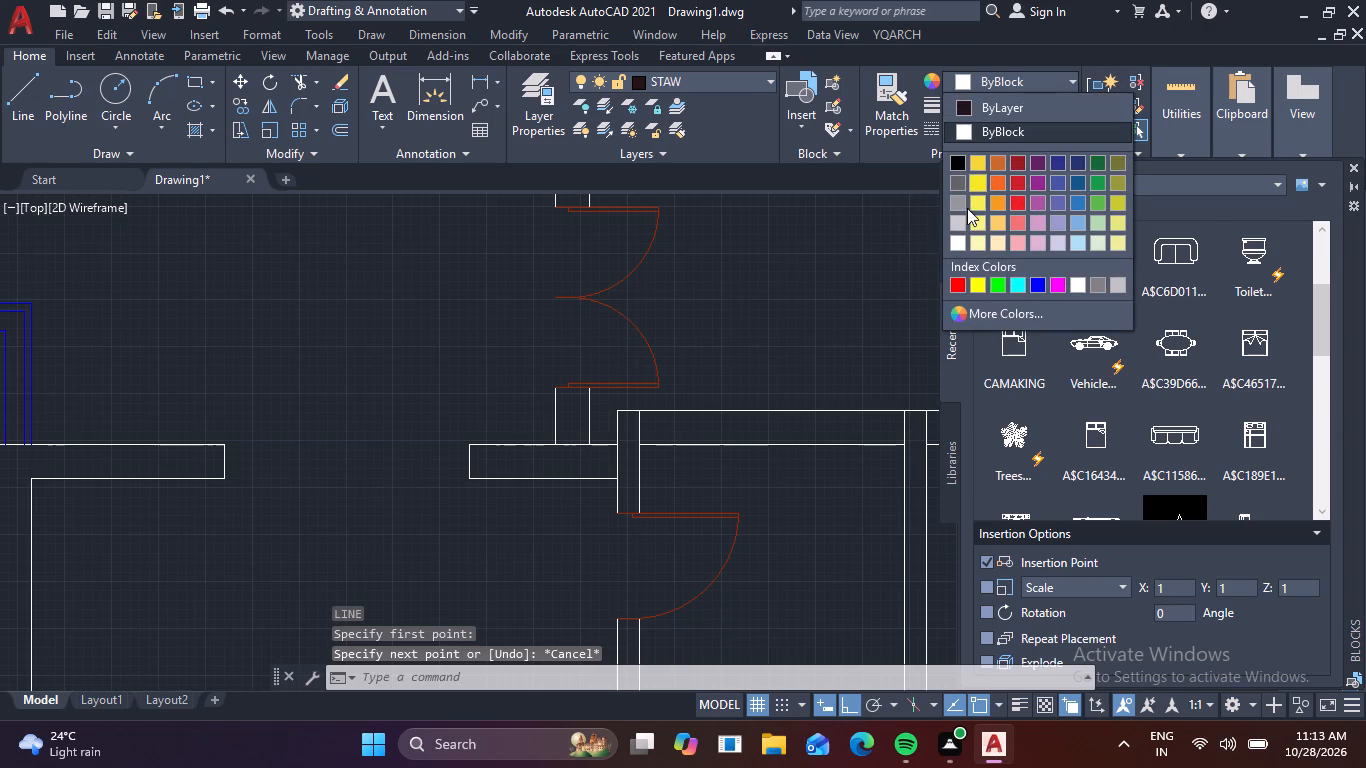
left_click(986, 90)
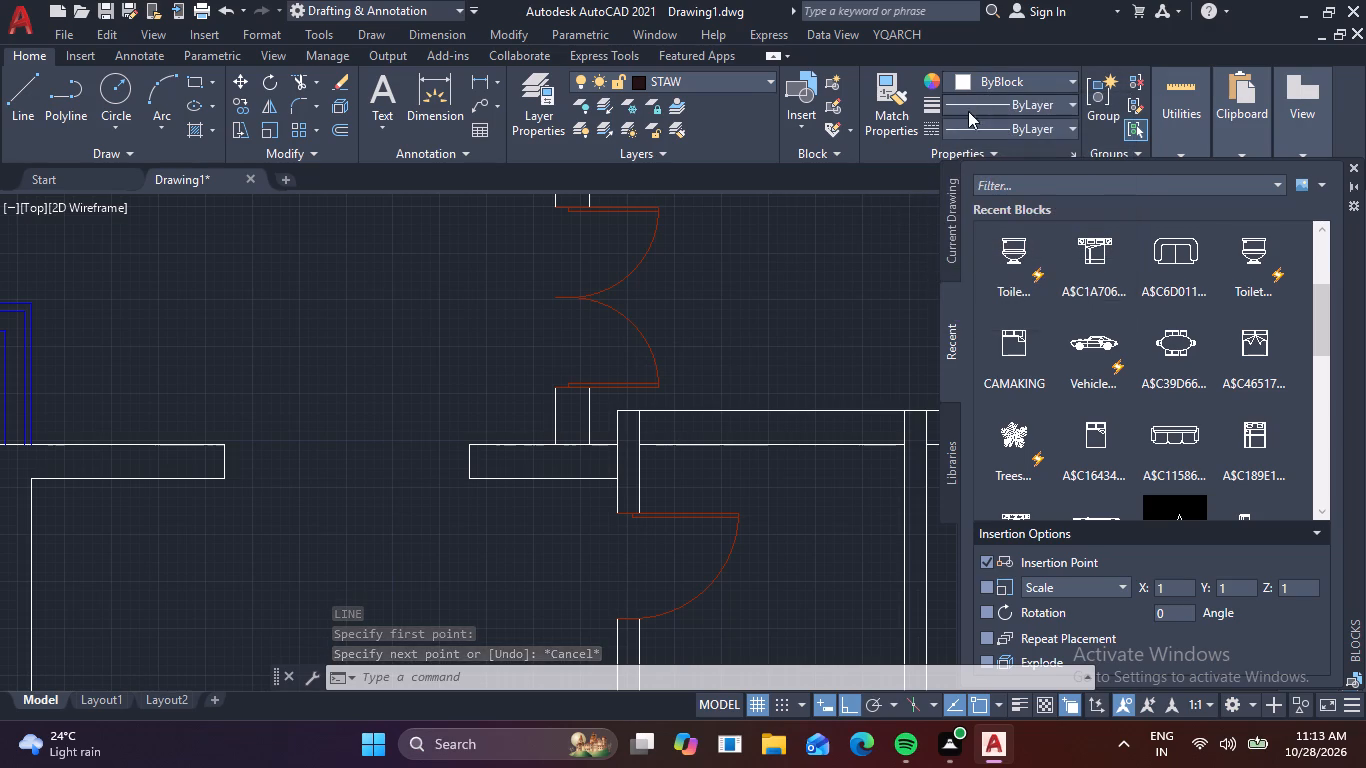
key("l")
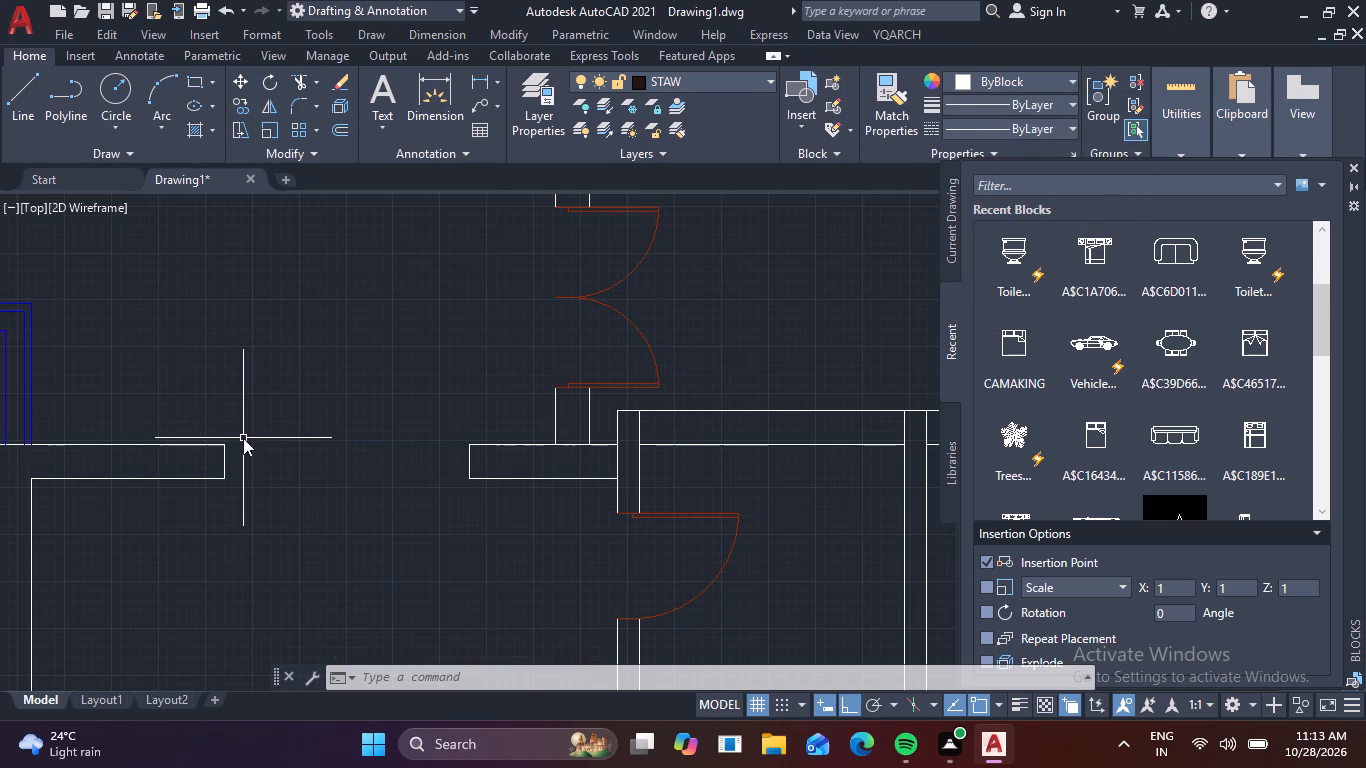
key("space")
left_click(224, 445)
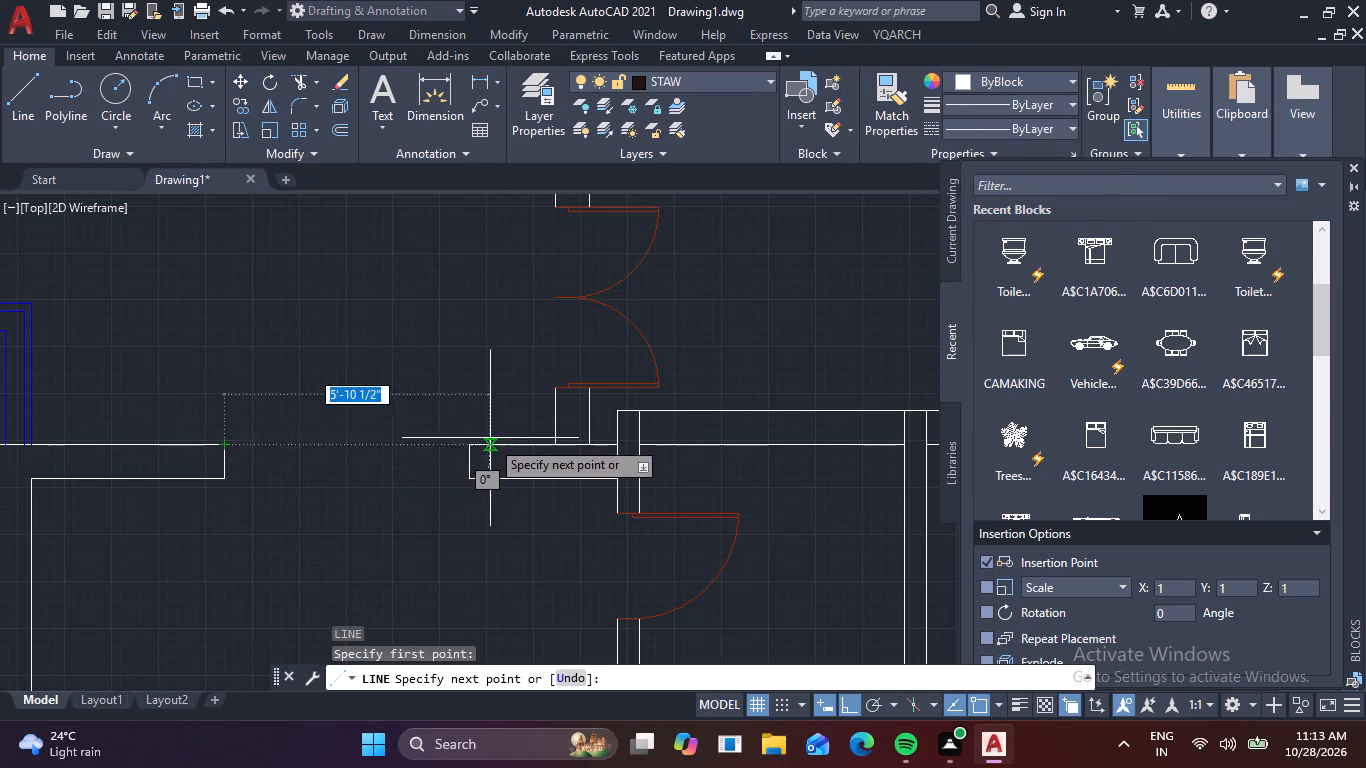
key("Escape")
With colour set to ByLayer, draw two horizontal lines across the dining room north opening, joining the jambs' north and south corners.
left_click(1060, 77)
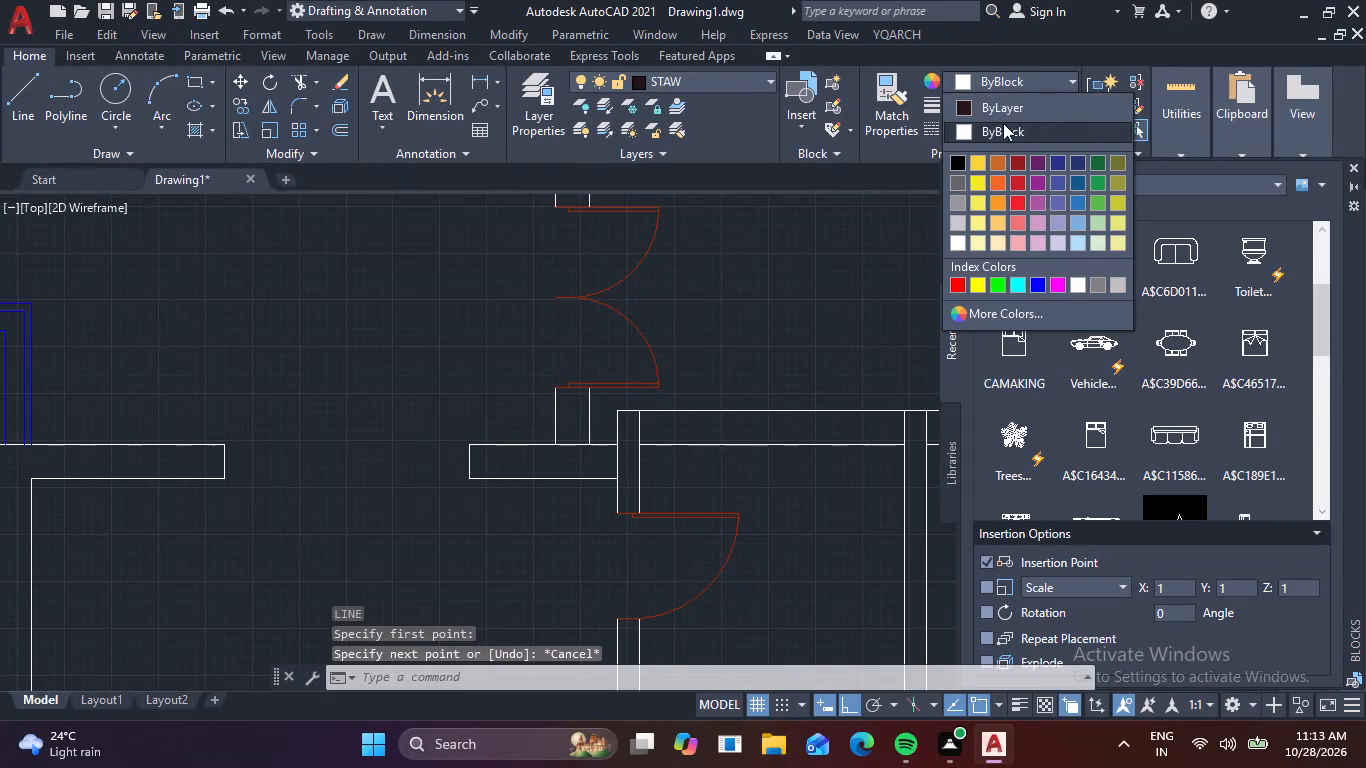
left_click(970, 105)
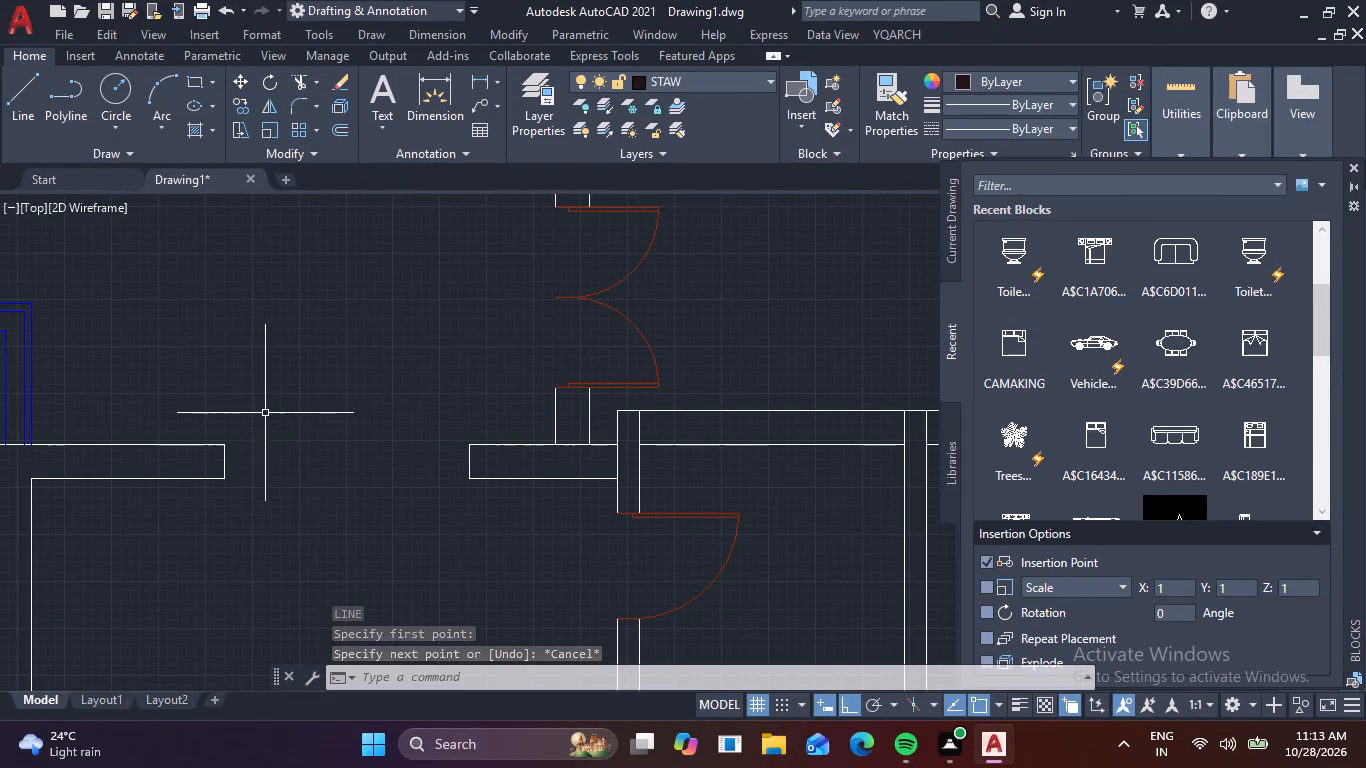
type("L")
key("space")
left_click(229, 444)
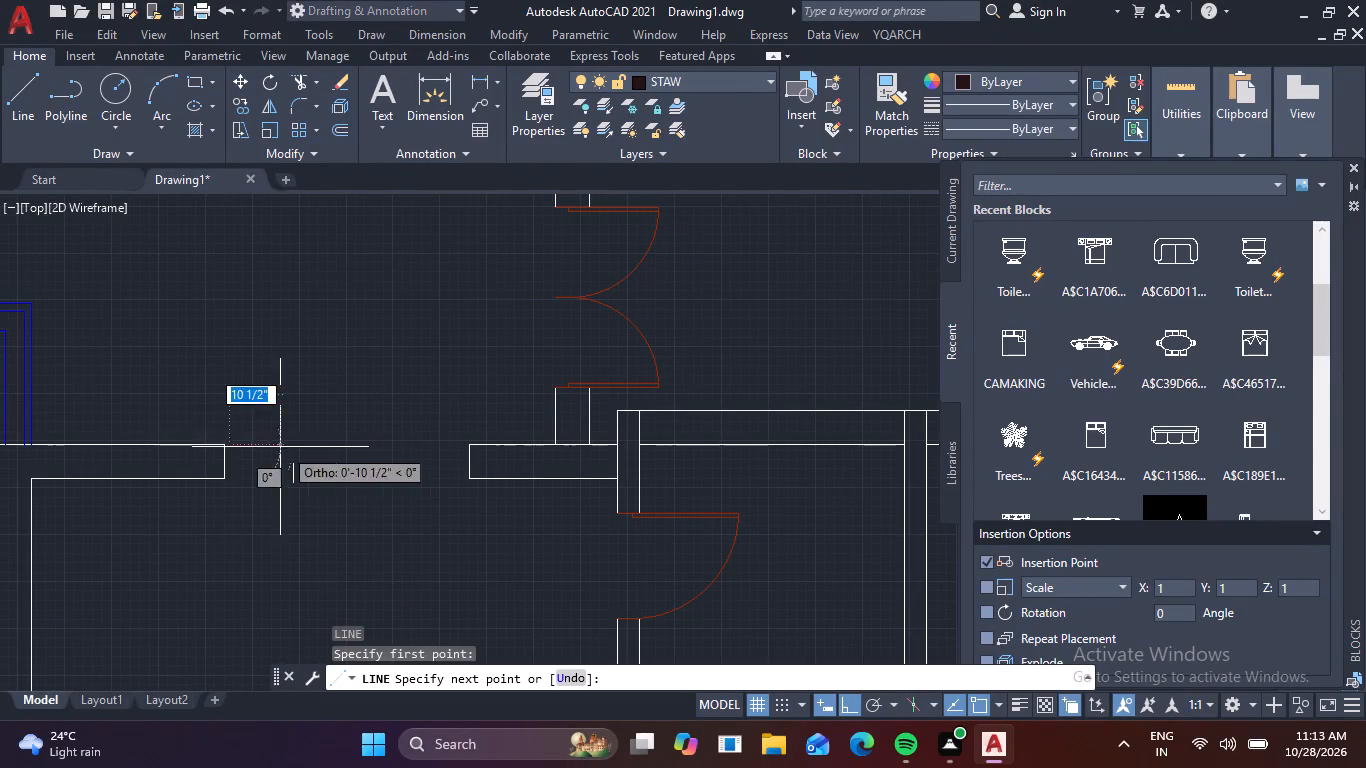
left_click(471, 444)
key("space")
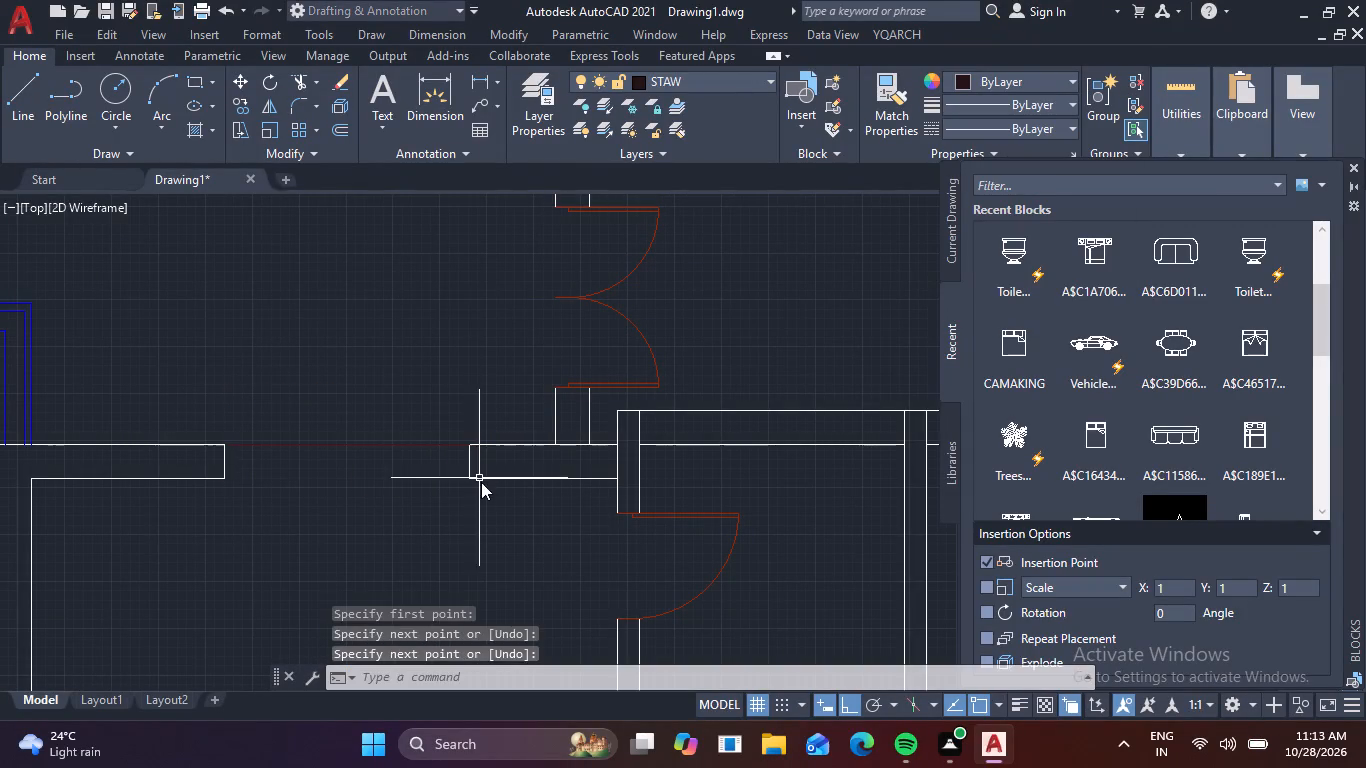
key("space")
left_click_drag(468, 476, 459, 476)
left_click(223, 479)
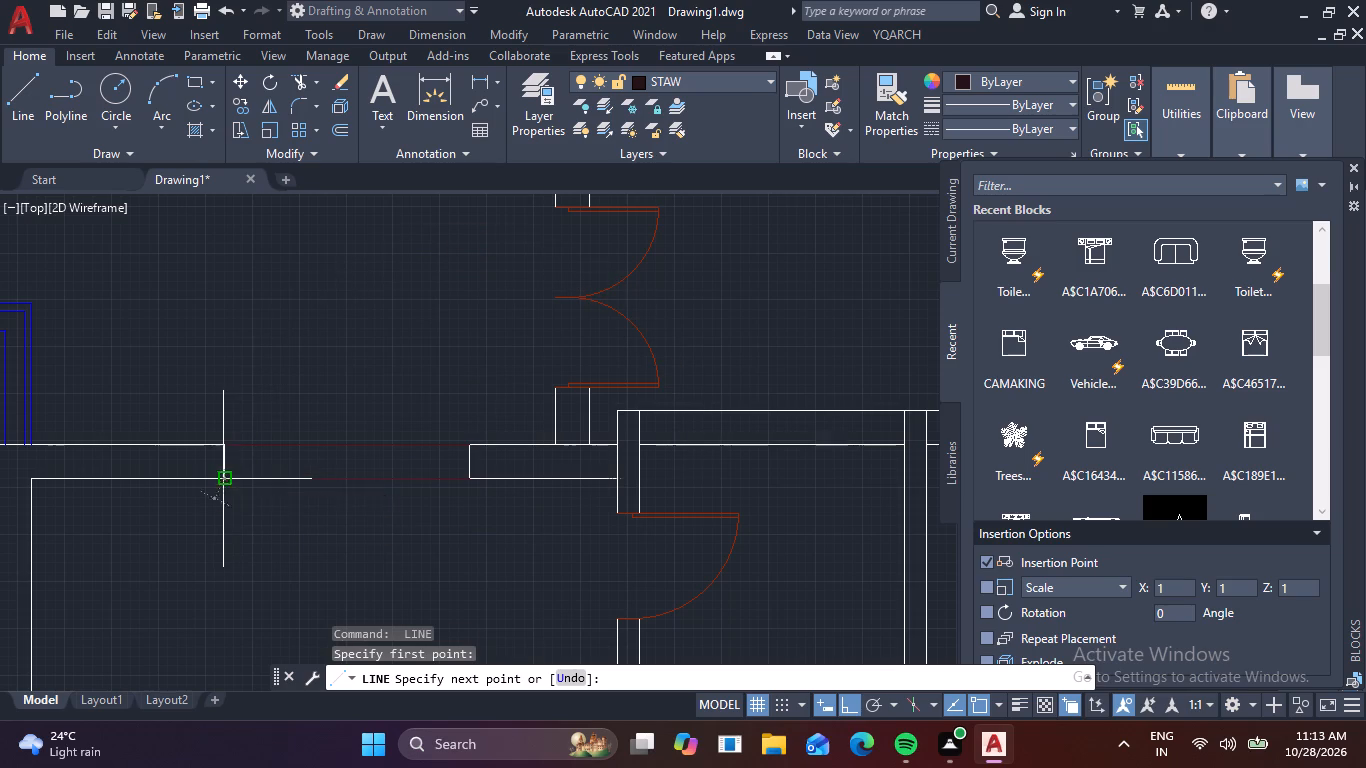
key("space")
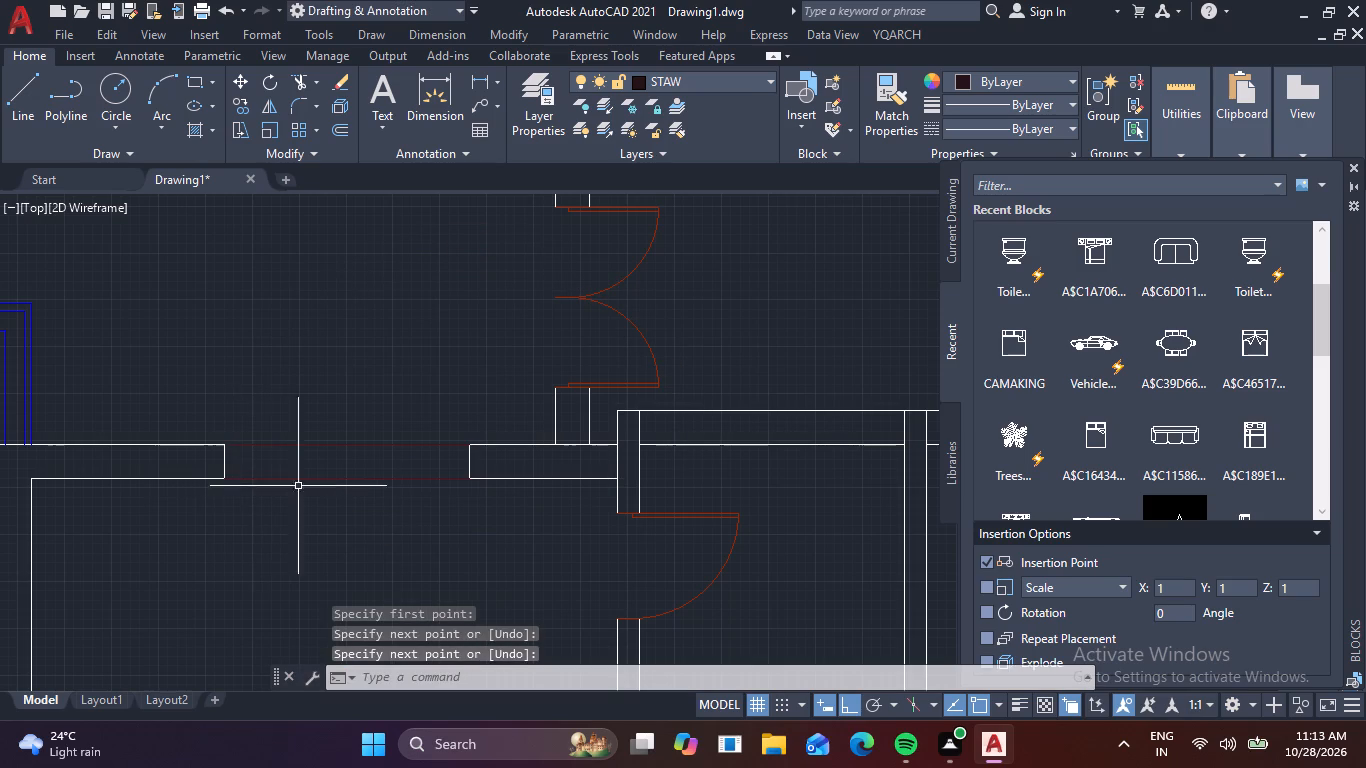
Draw a stepped line inside the opening: from the east jamb to near mid-span, a short jog south, and about 2'-11" to the west jamb.
key("space")
scroll(468, 458, "up", 3)
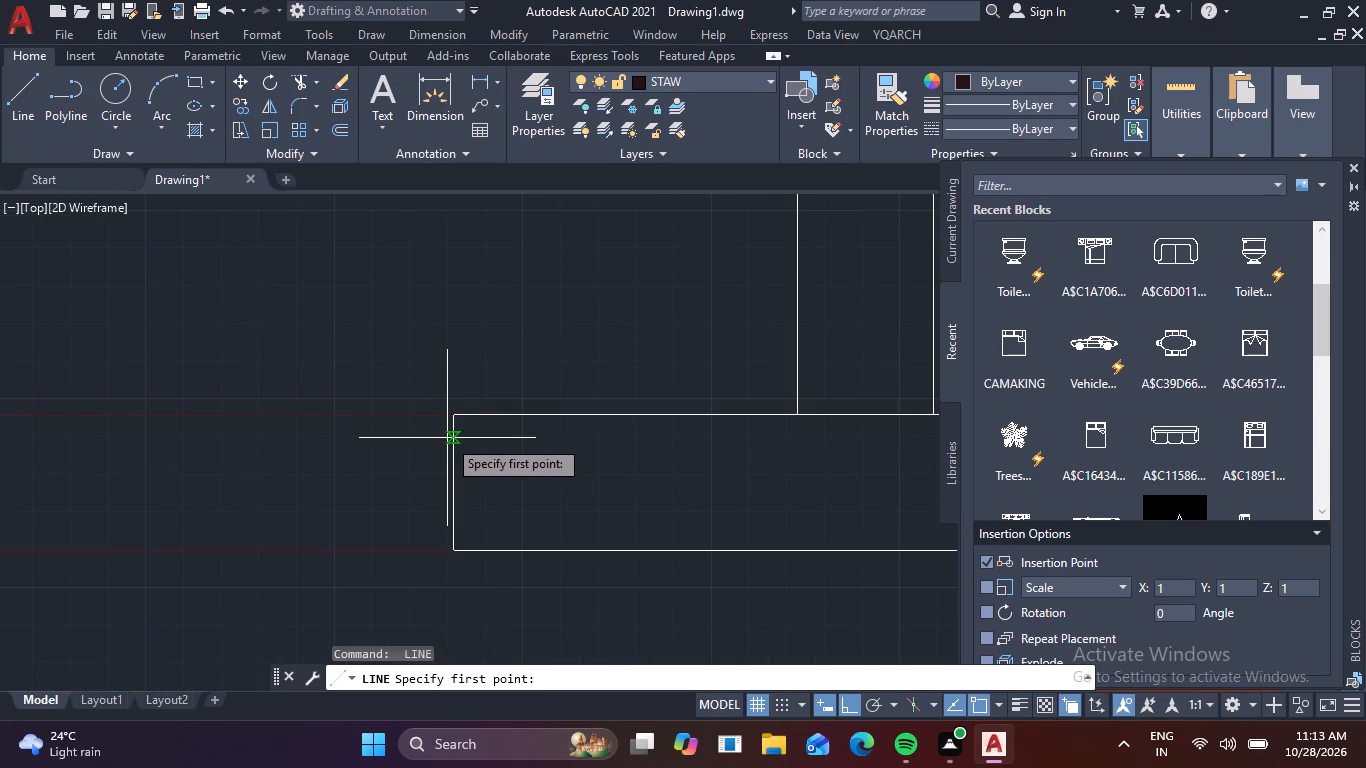
left_click(447, 438)
scroll(283, 435, "down", 2)
middle_click_drag(288, 438, 519, 452)
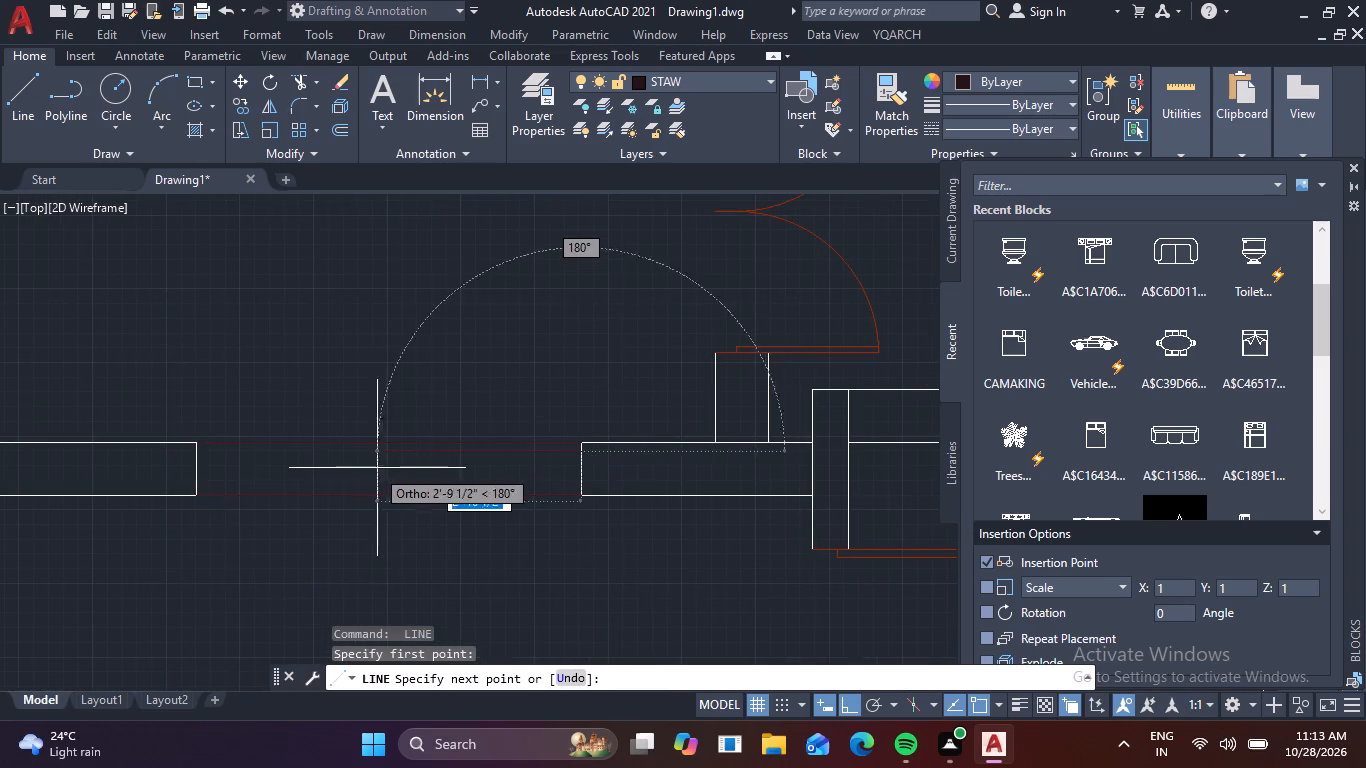
left_click(407, 452)
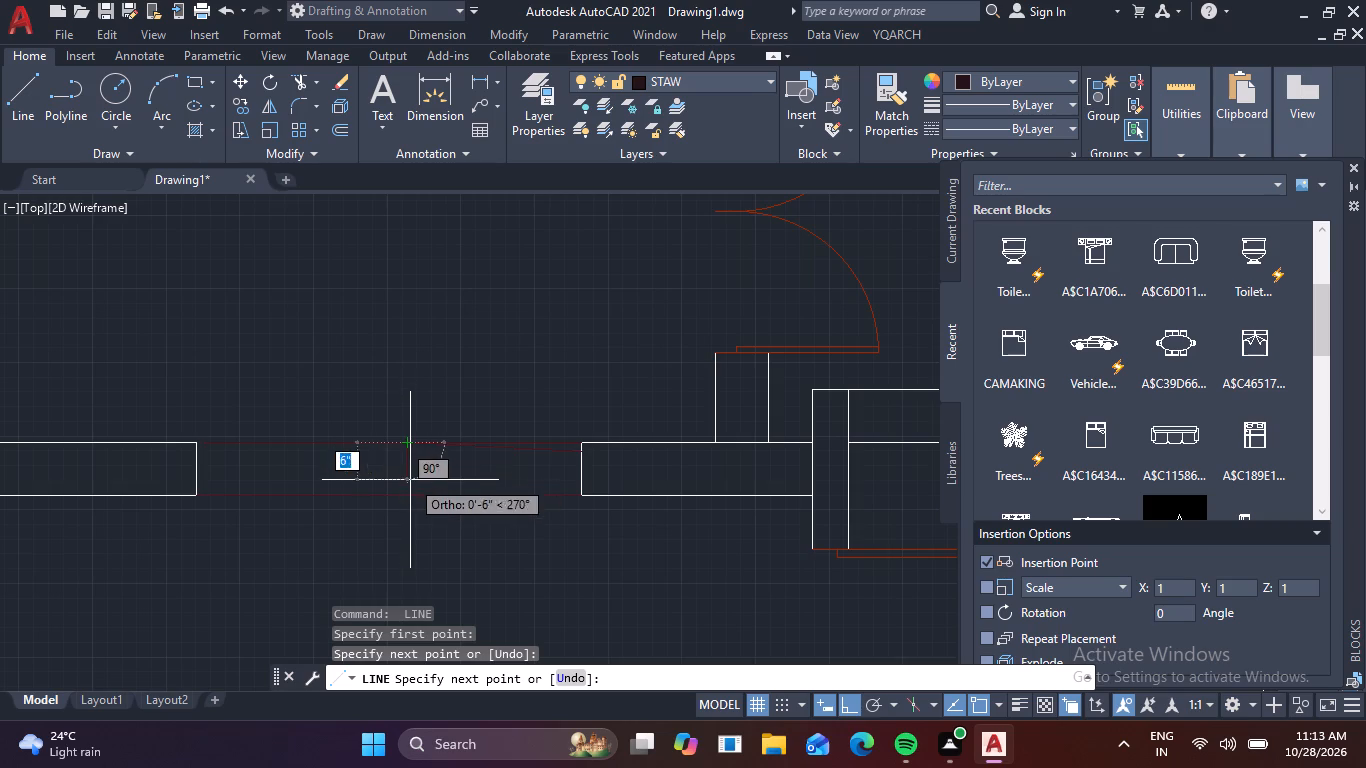
scroll(407, 491, "up", 2)
left_click(405, 485)
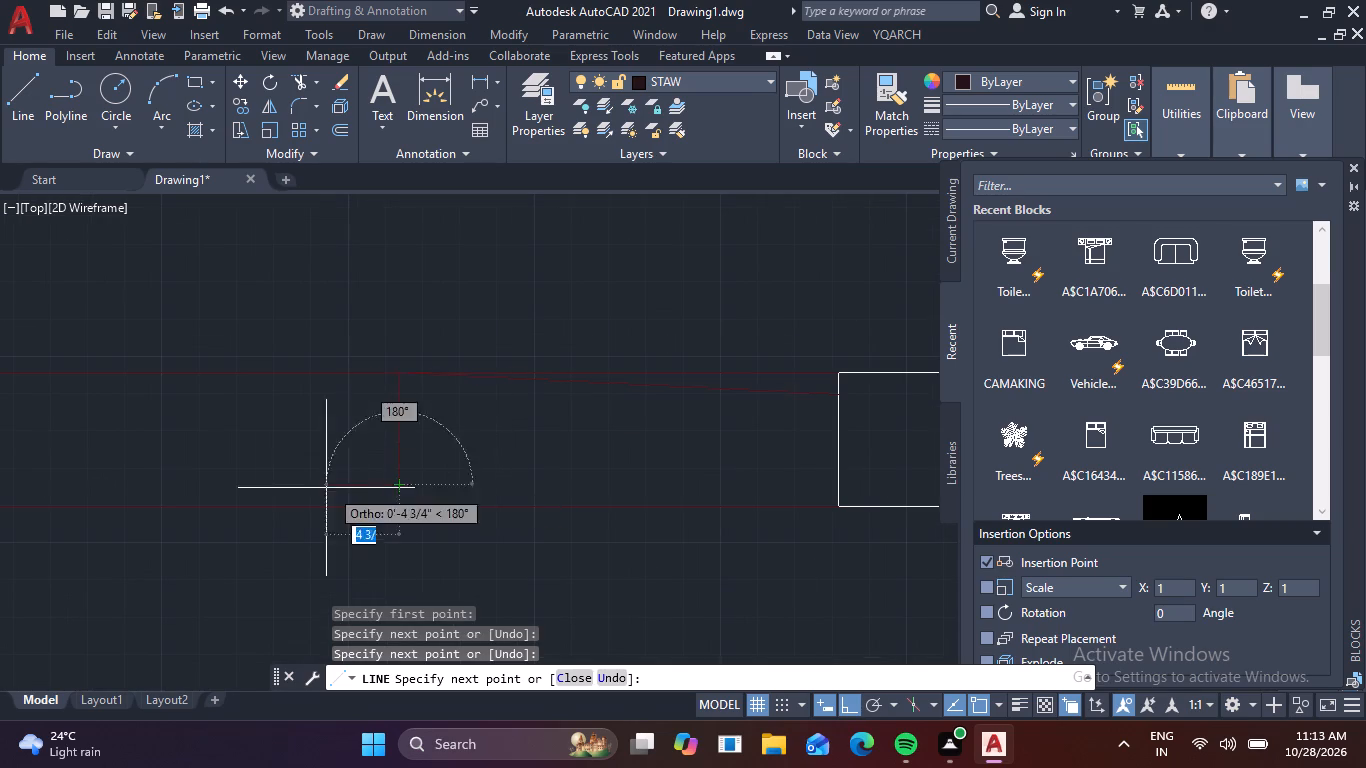
middle_click_drag(264, 490, 682, 460)
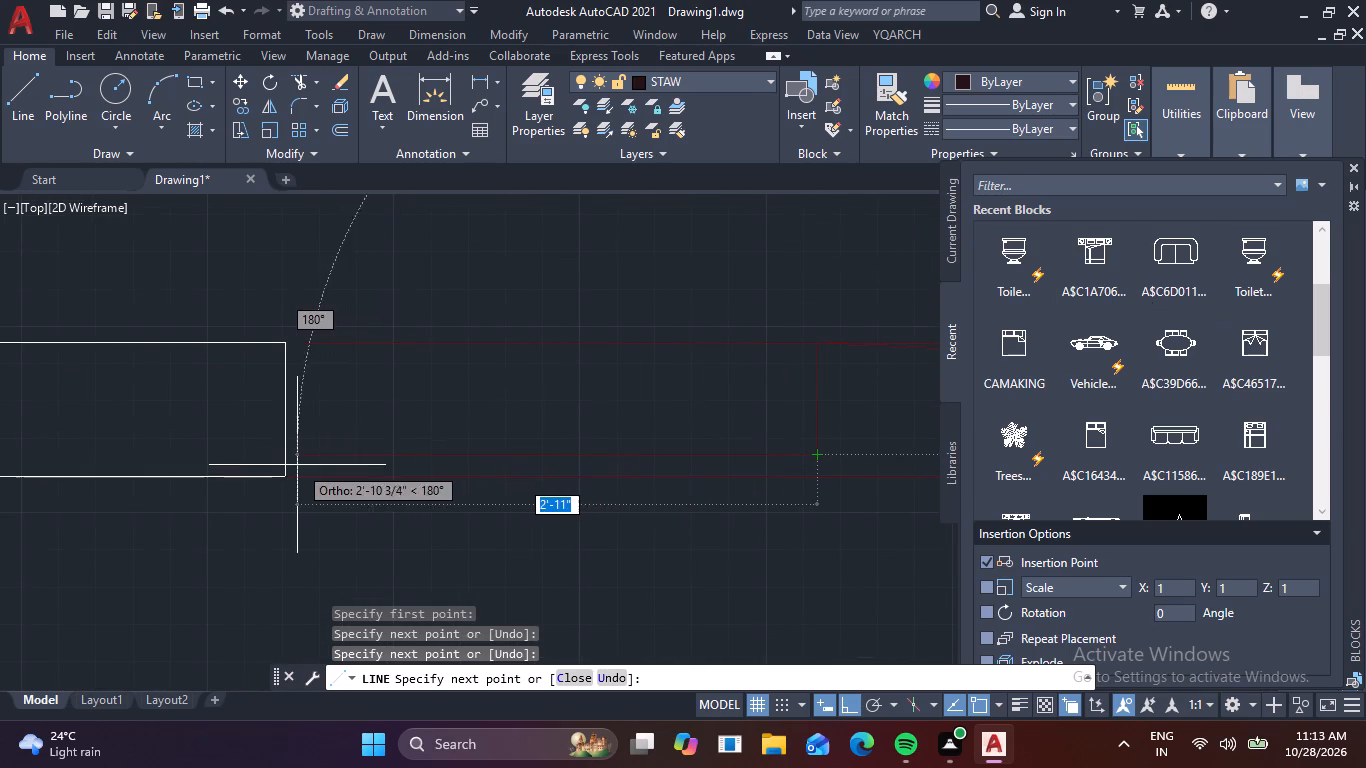
left_click(285, 455)
key("space")
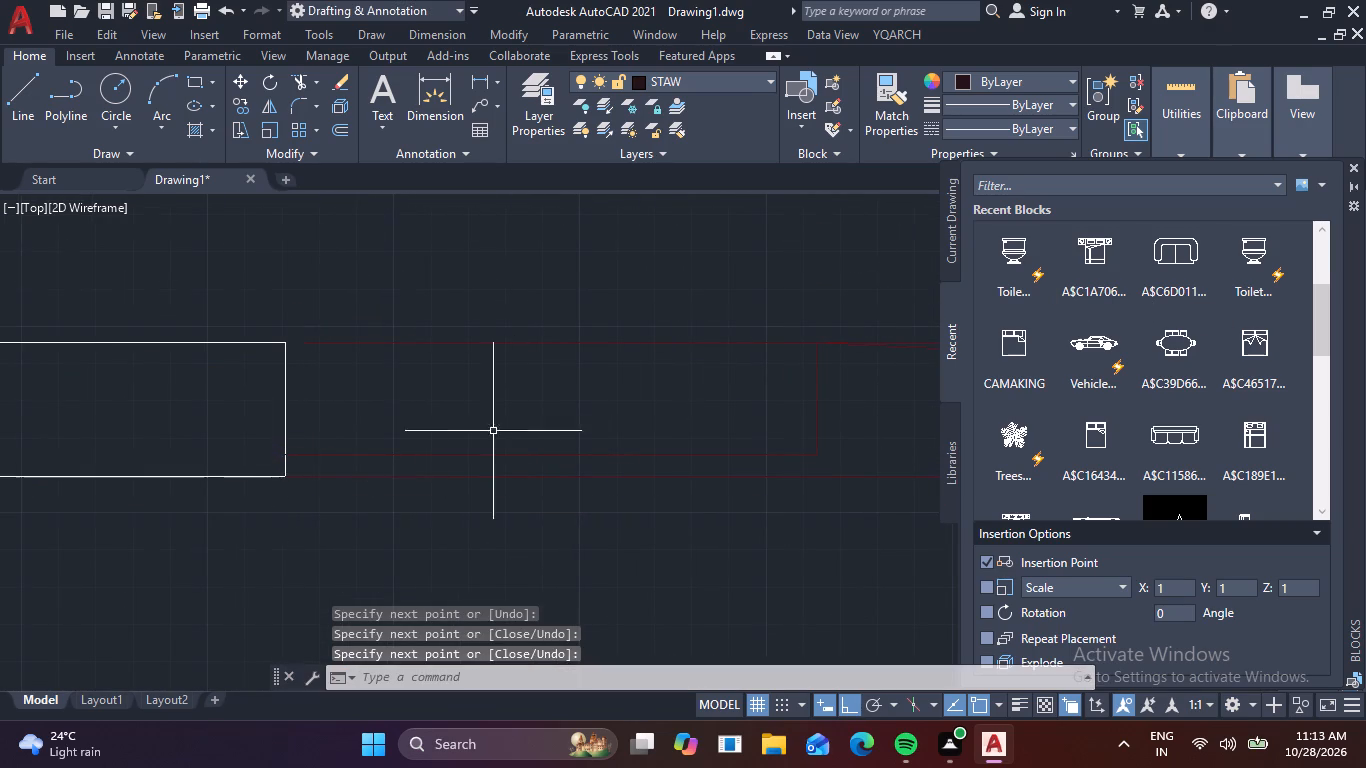
Draw a horizontal line from the middle of the jog to the east jamb.
middle_click_drag(473, 436, 197, 416)
key("space")
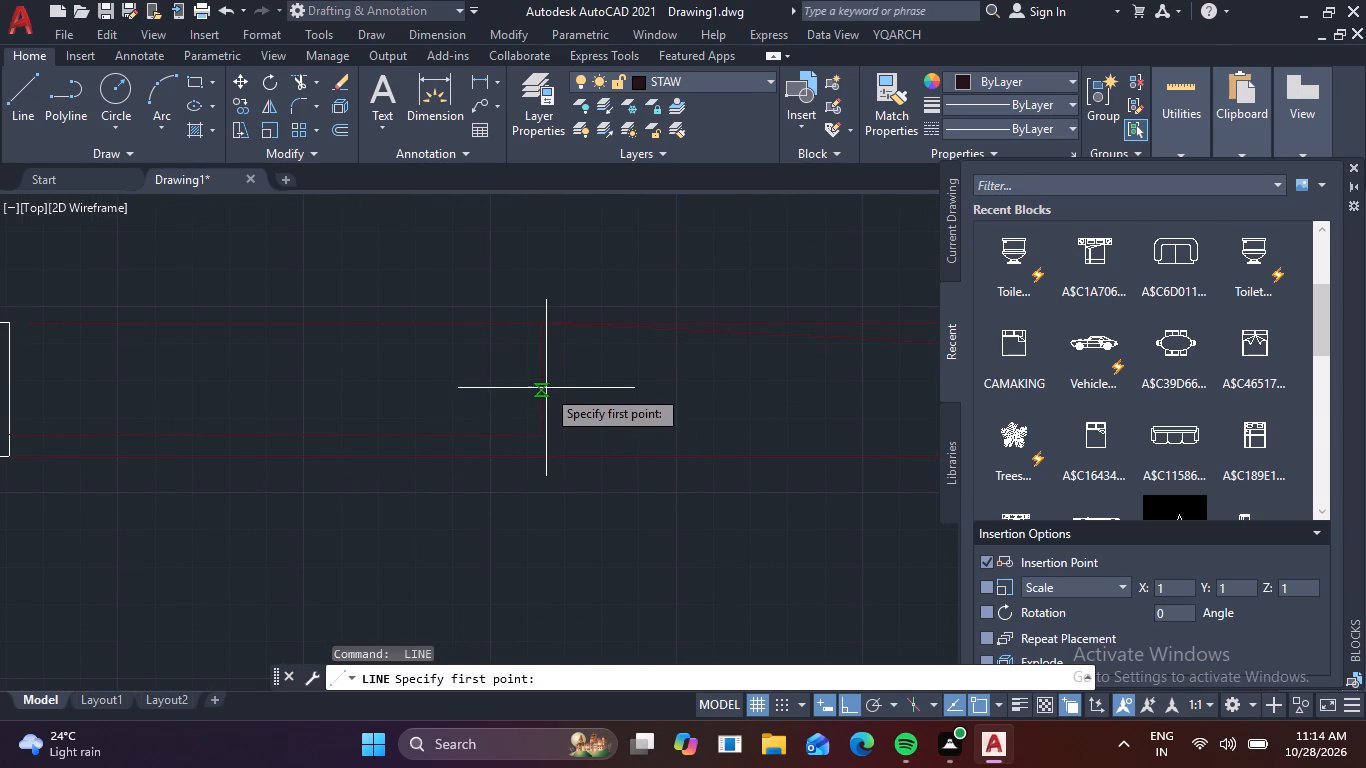
left_click(544, 377)
middle_click_drag(754, 368, 403, 365)
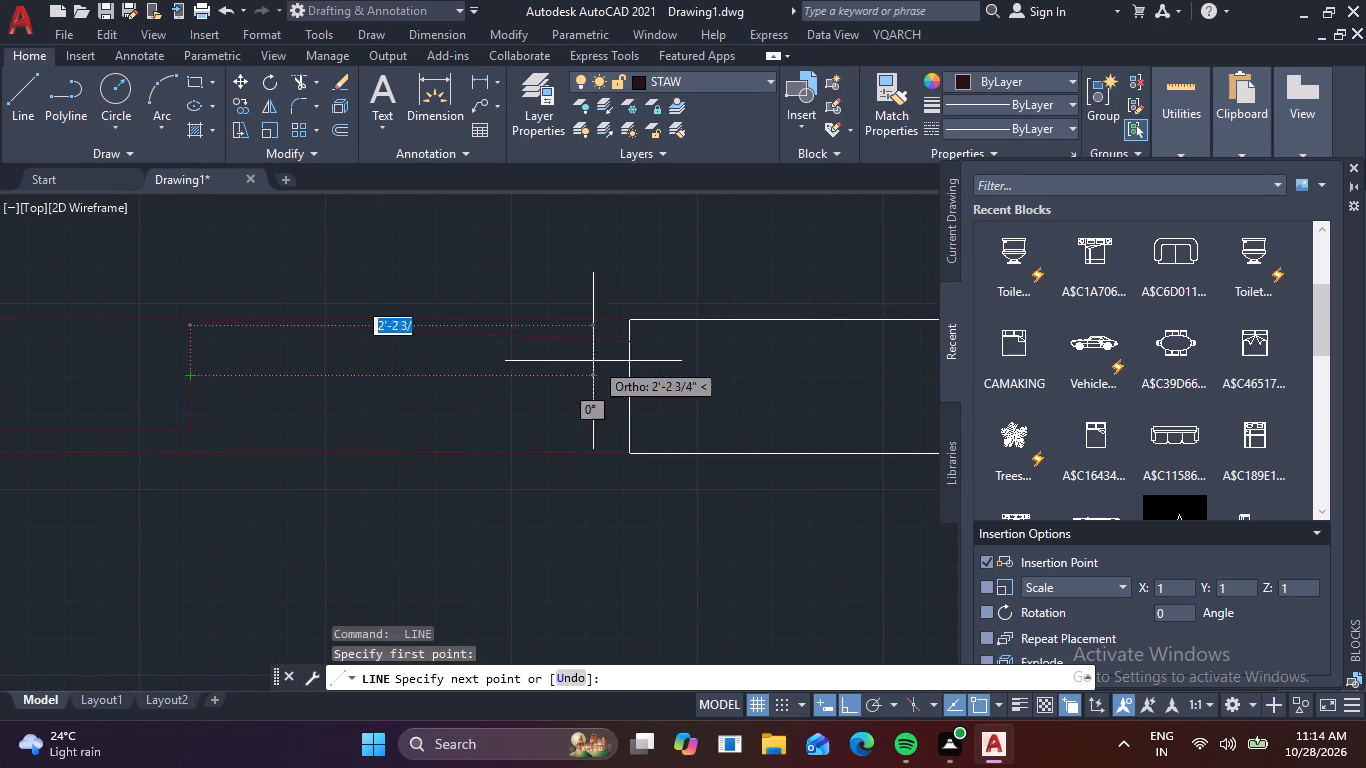
left_click(634, 375)
key("space")
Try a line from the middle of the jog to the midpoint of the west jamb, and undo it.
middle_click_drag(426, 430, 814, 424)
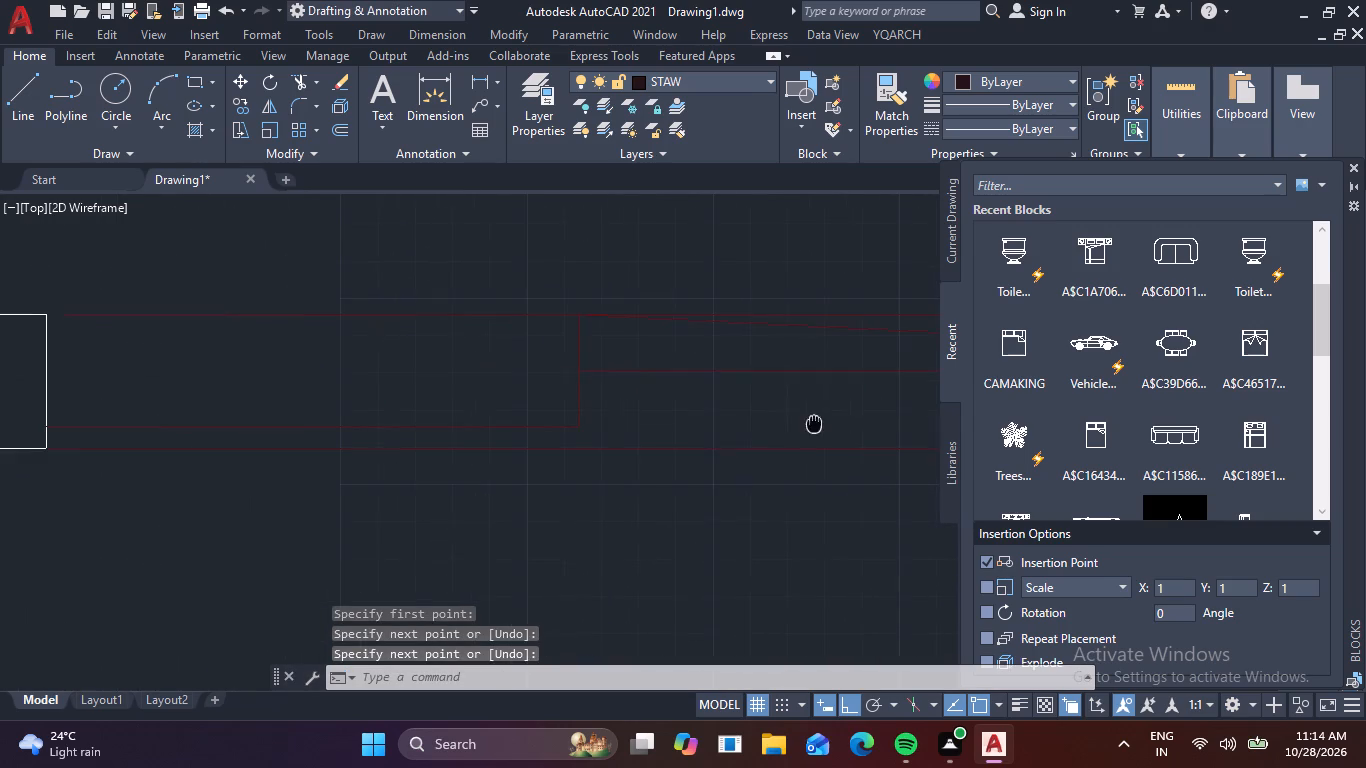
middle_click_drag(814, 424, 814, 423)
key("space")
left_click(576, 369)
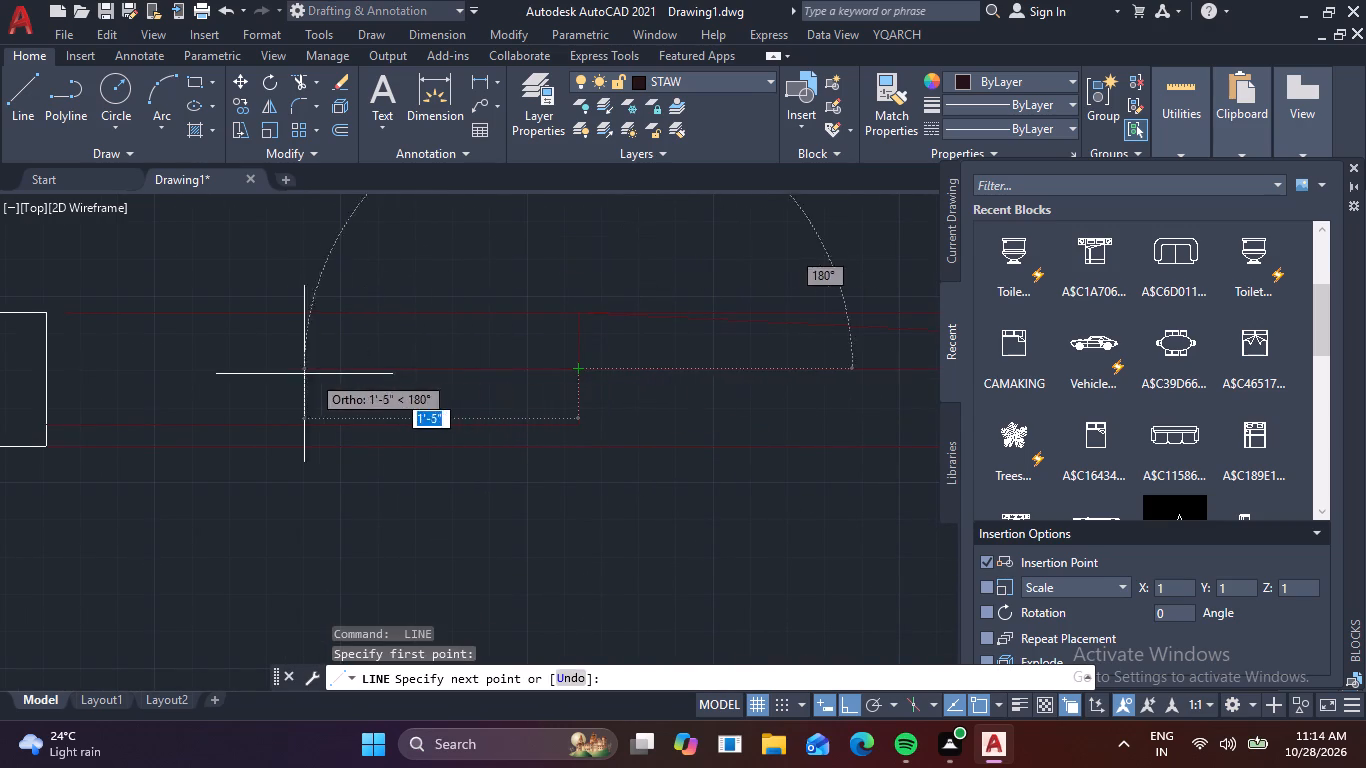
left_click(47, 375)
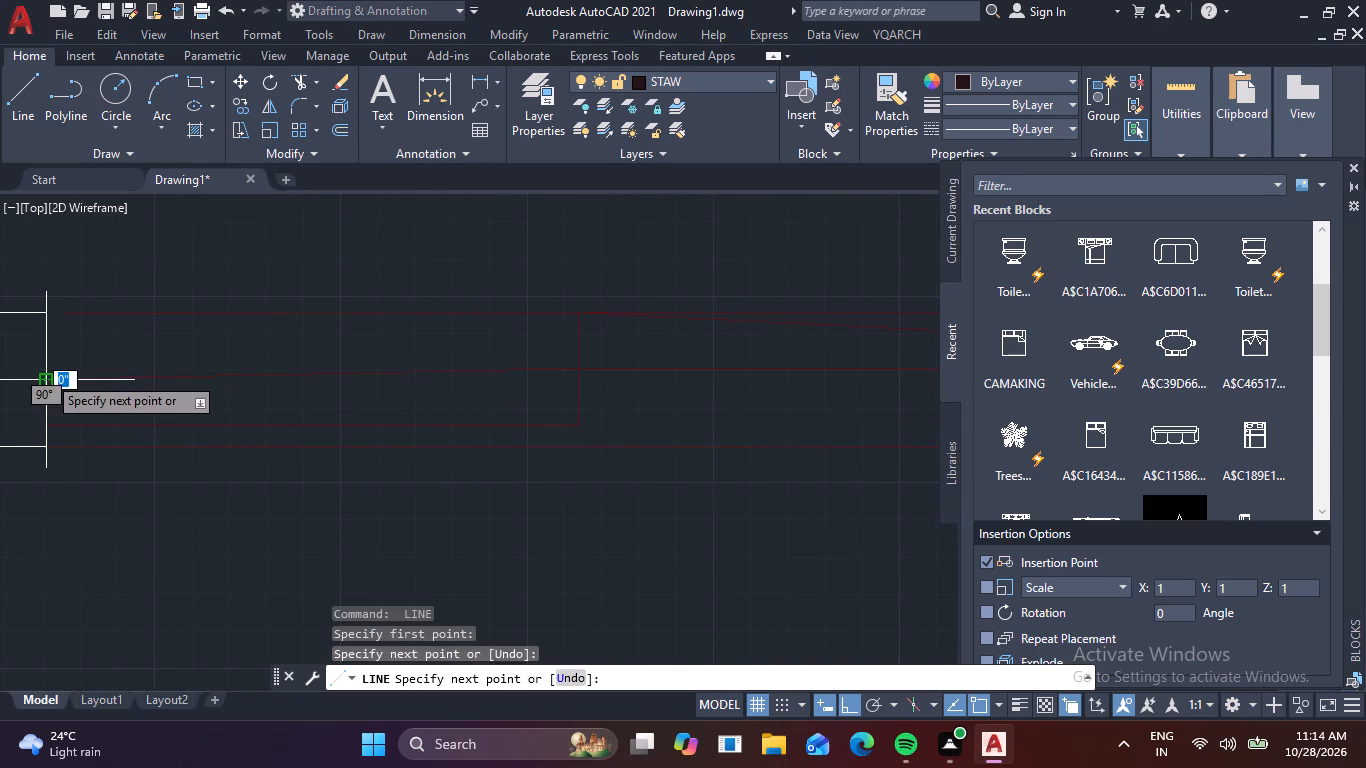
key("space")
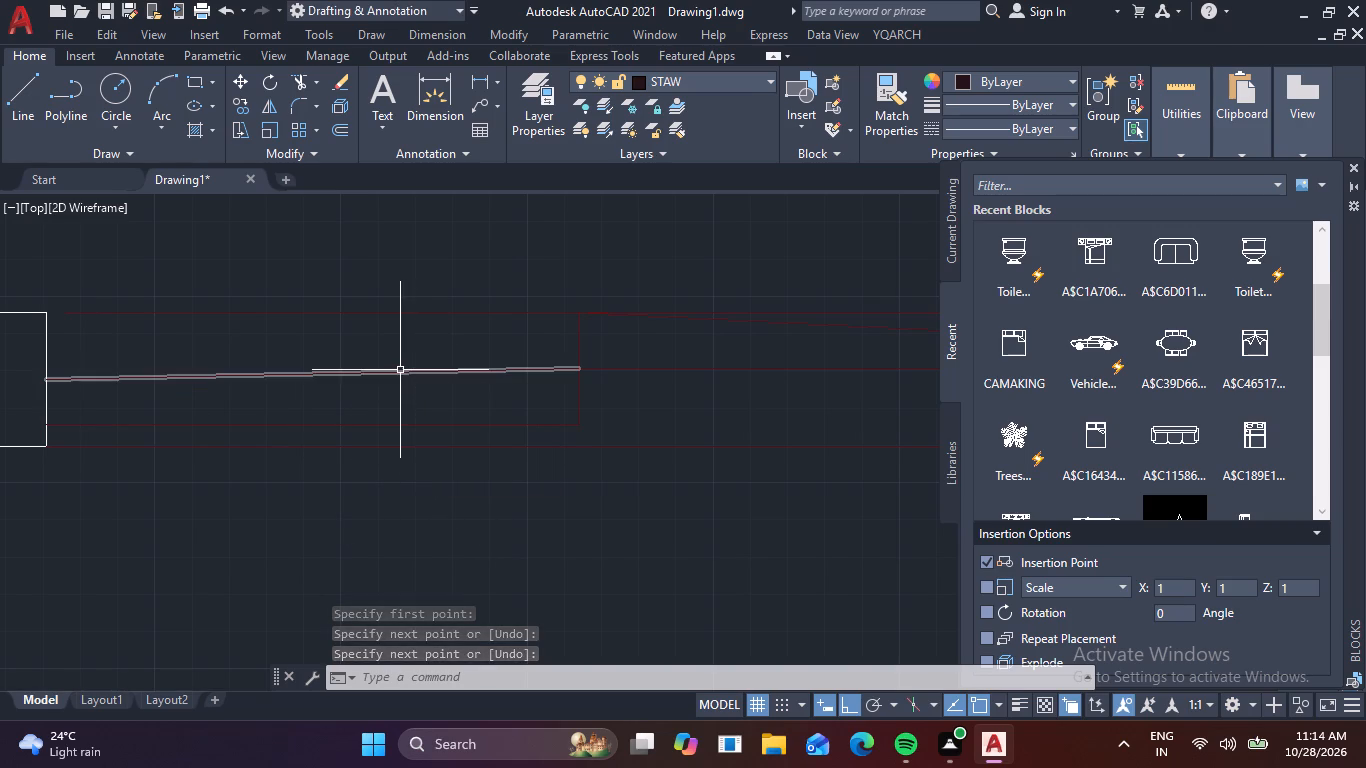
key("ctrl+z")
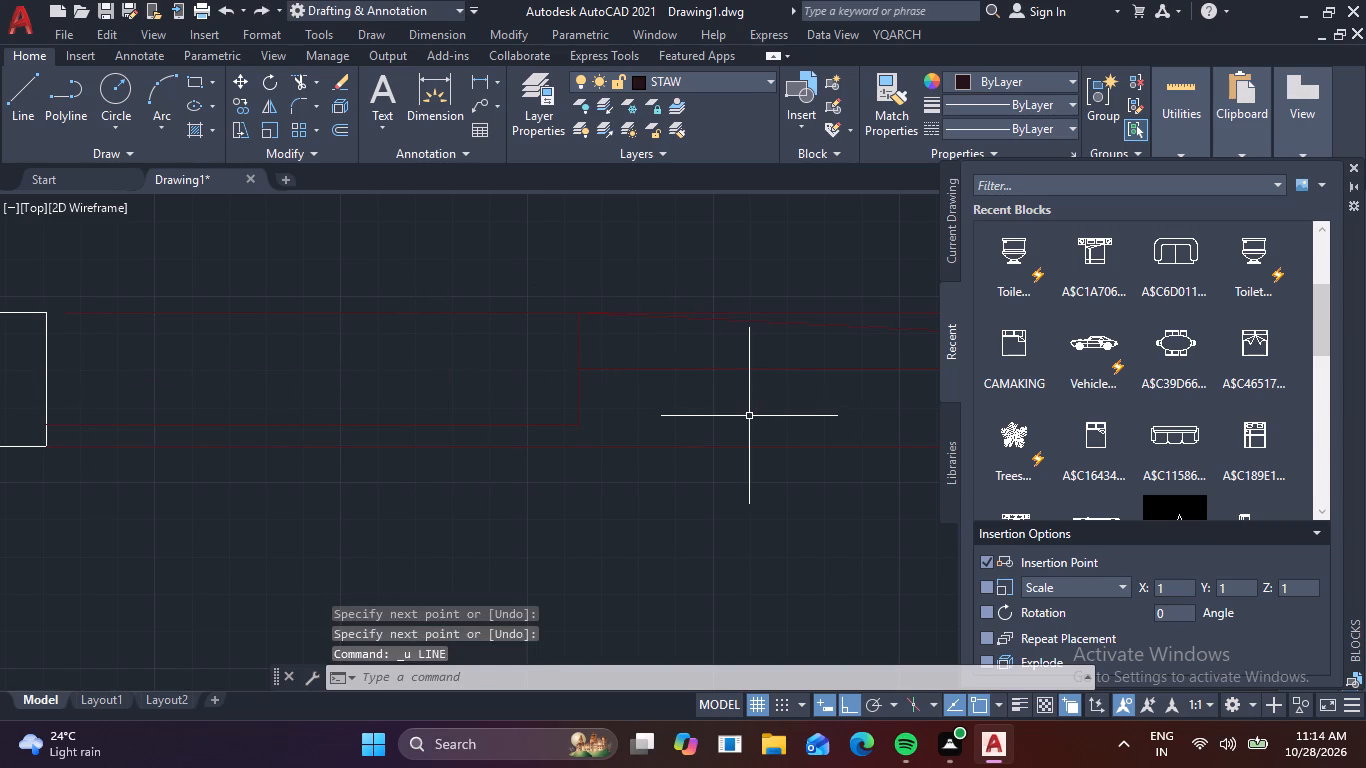
Draw a horizontal line from the middle of the jog to the west jamb.
key("l")
key("space")
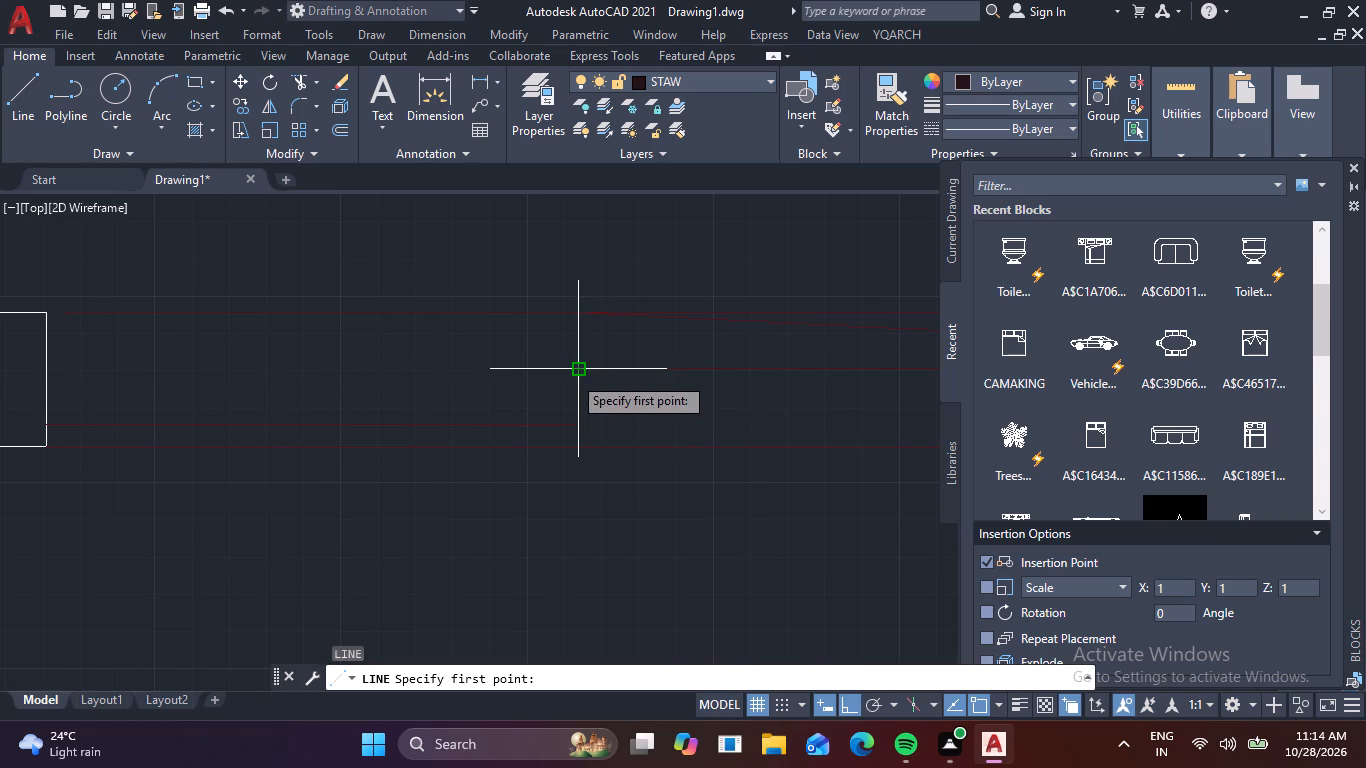
left_click(572, 375)
scroll(65, 358, "up", 3)
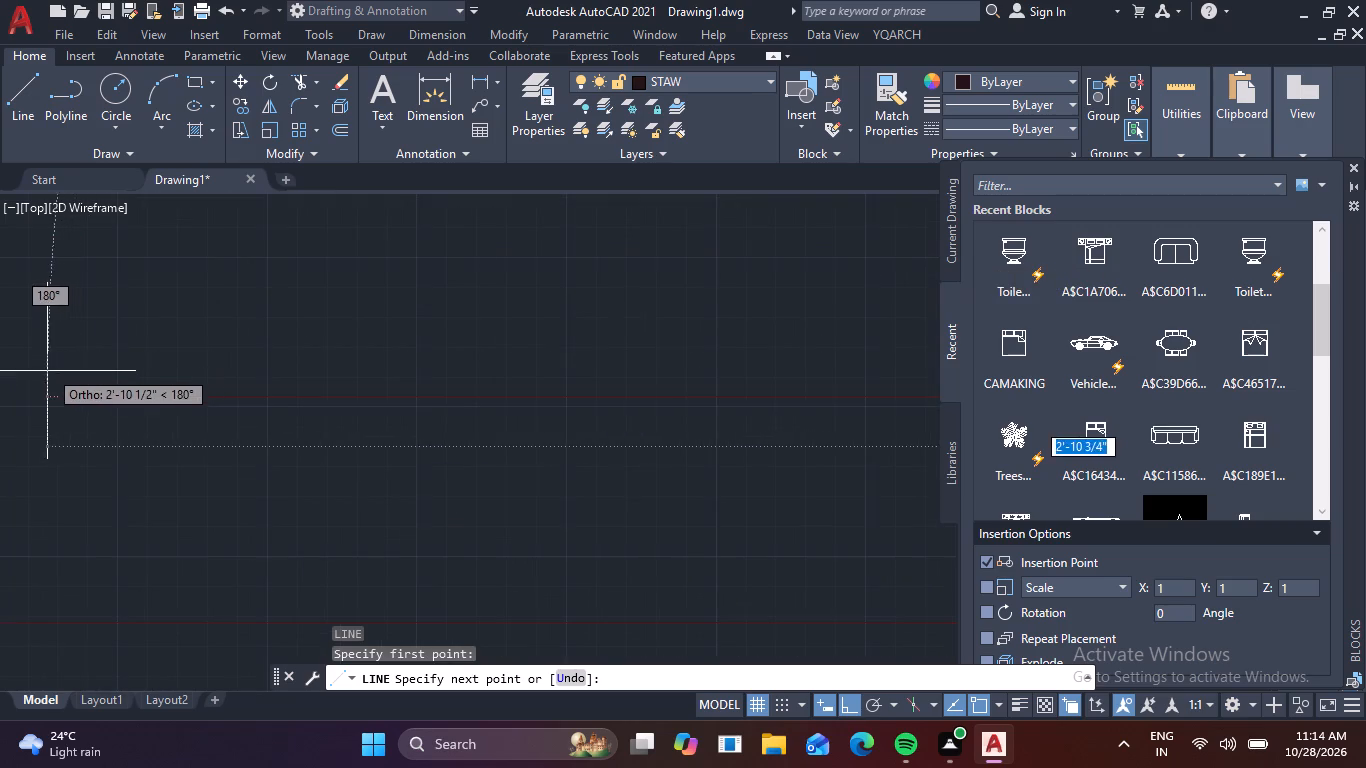
middle_click_drag(72, 380, 359, 416)
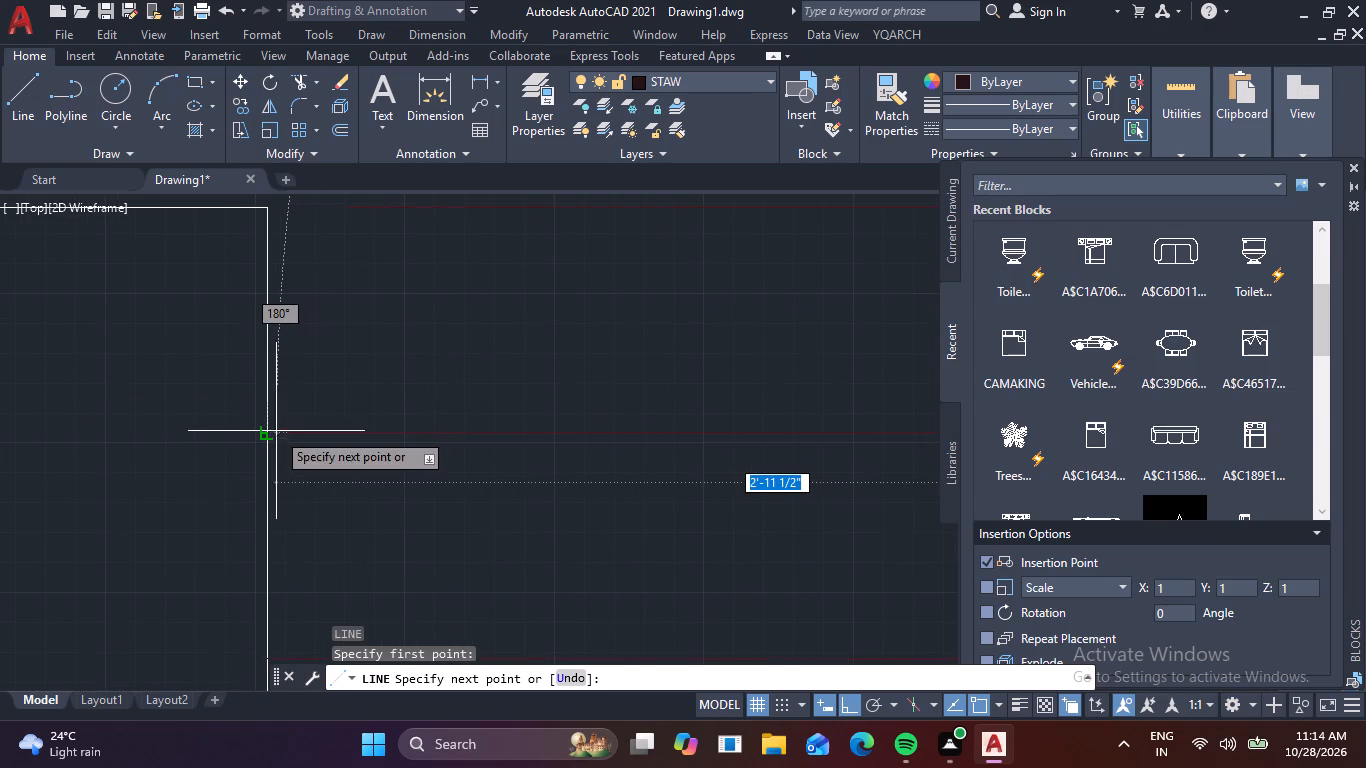
left_click(271, 431)
key("Escape")
scroll(576, 454, "down", 4)
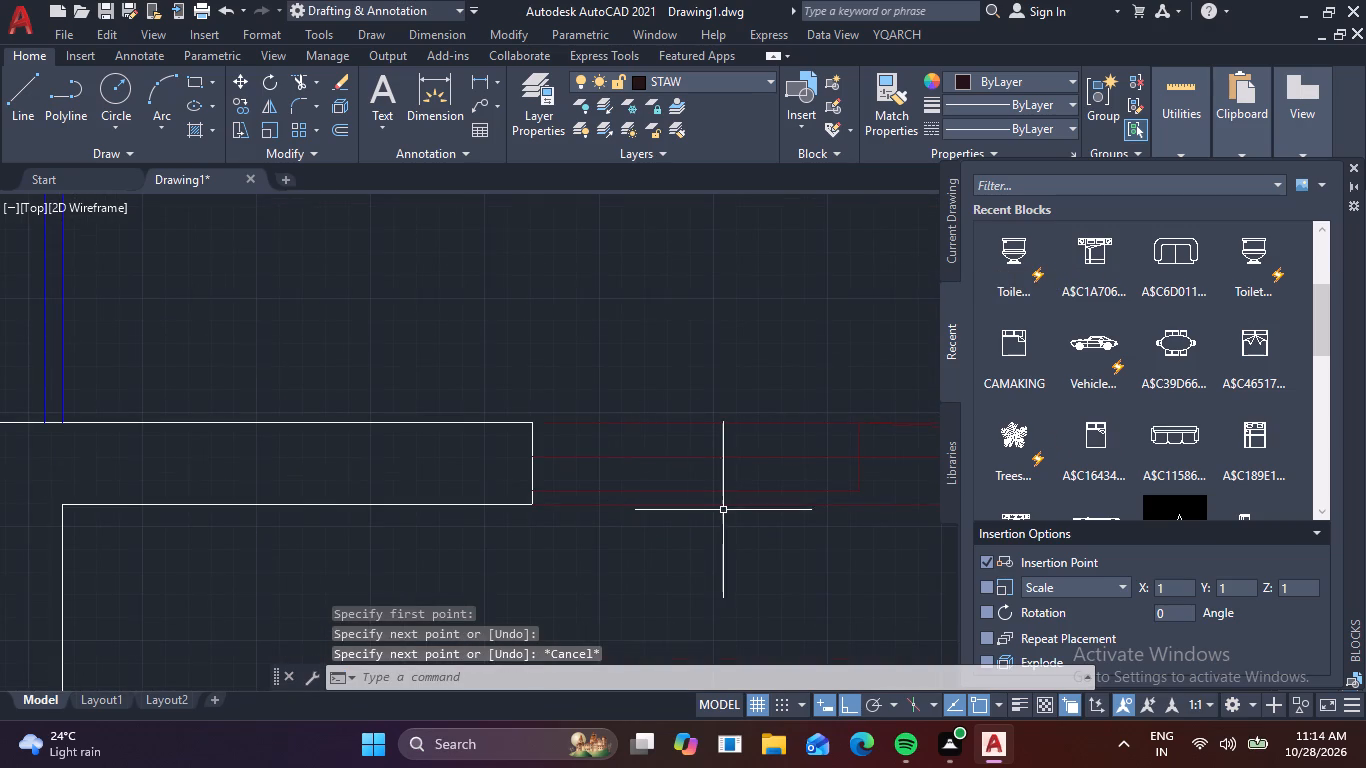
Delete the slanted segment between the top of the jog and the east jamb.
middle_click_drag(417, 506, 295, 507)
scroll(356, 508, "down", 1)
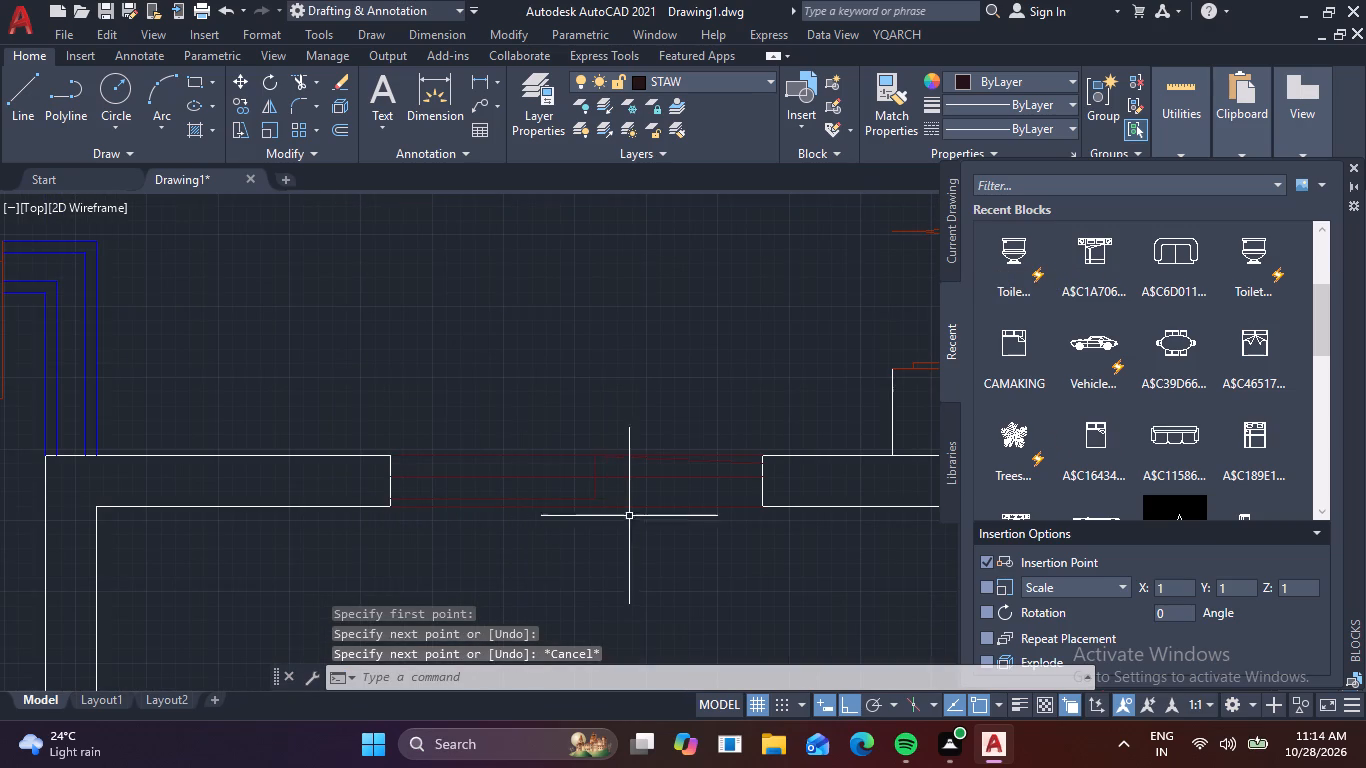
scroll(694, 470, "up", 2)
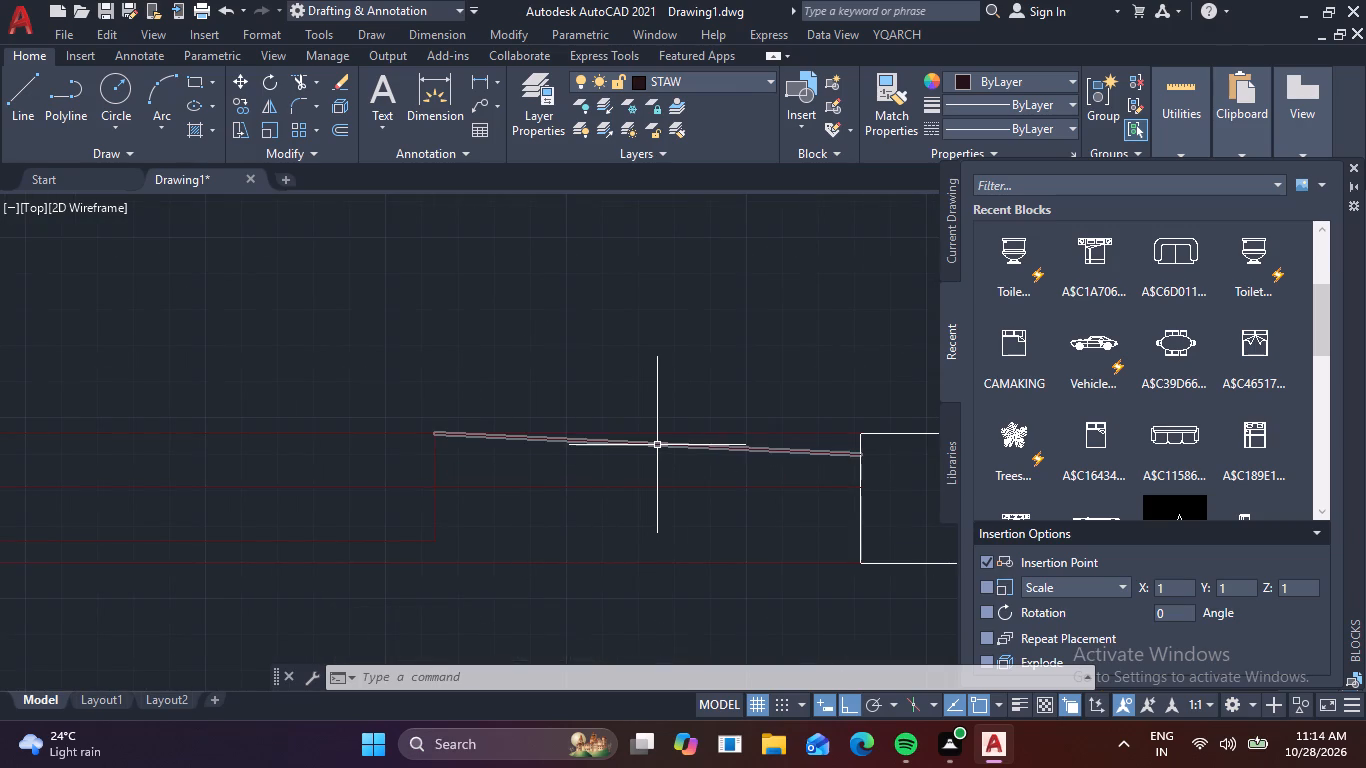
left_click(658, 445)
key("Delete")
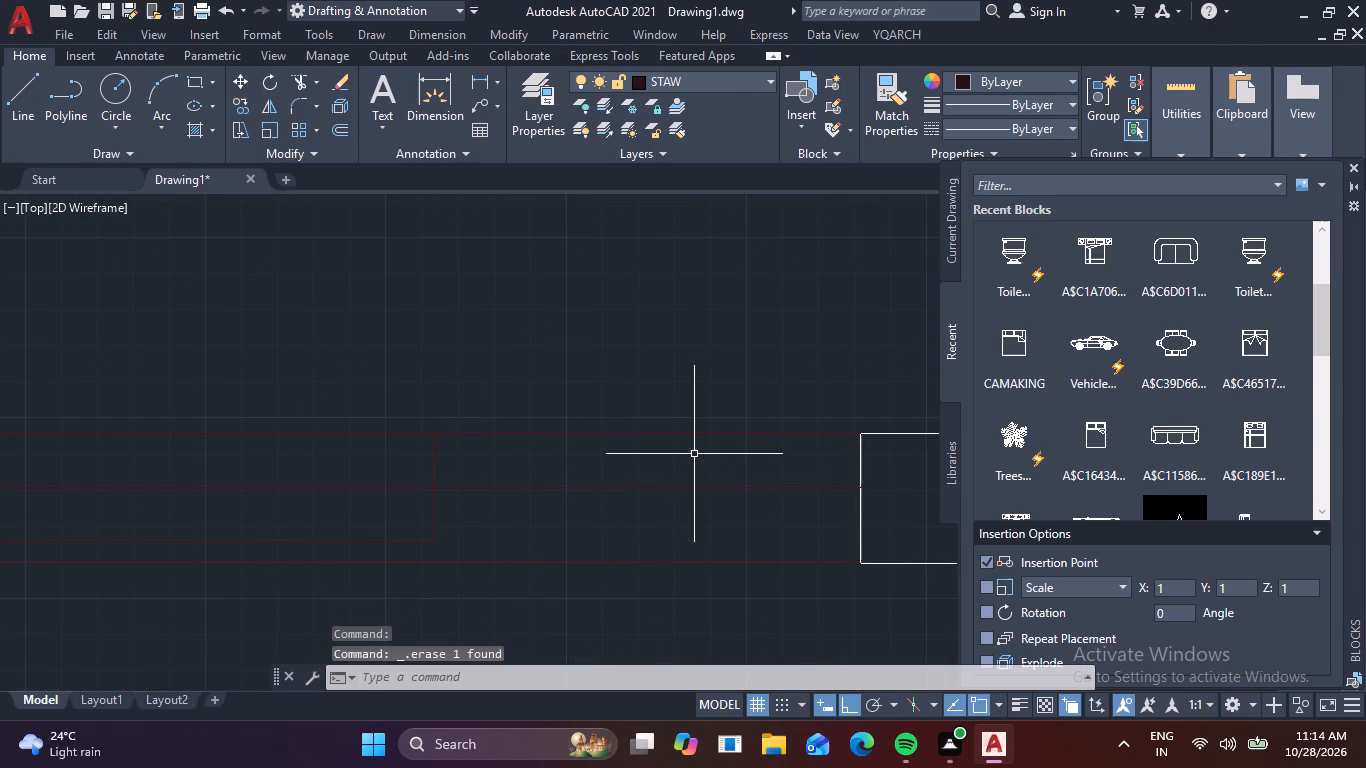
Draw a horizontal line above the opening's middle line, from the east jamb to the vertical jog line.
key("l")
key("space")
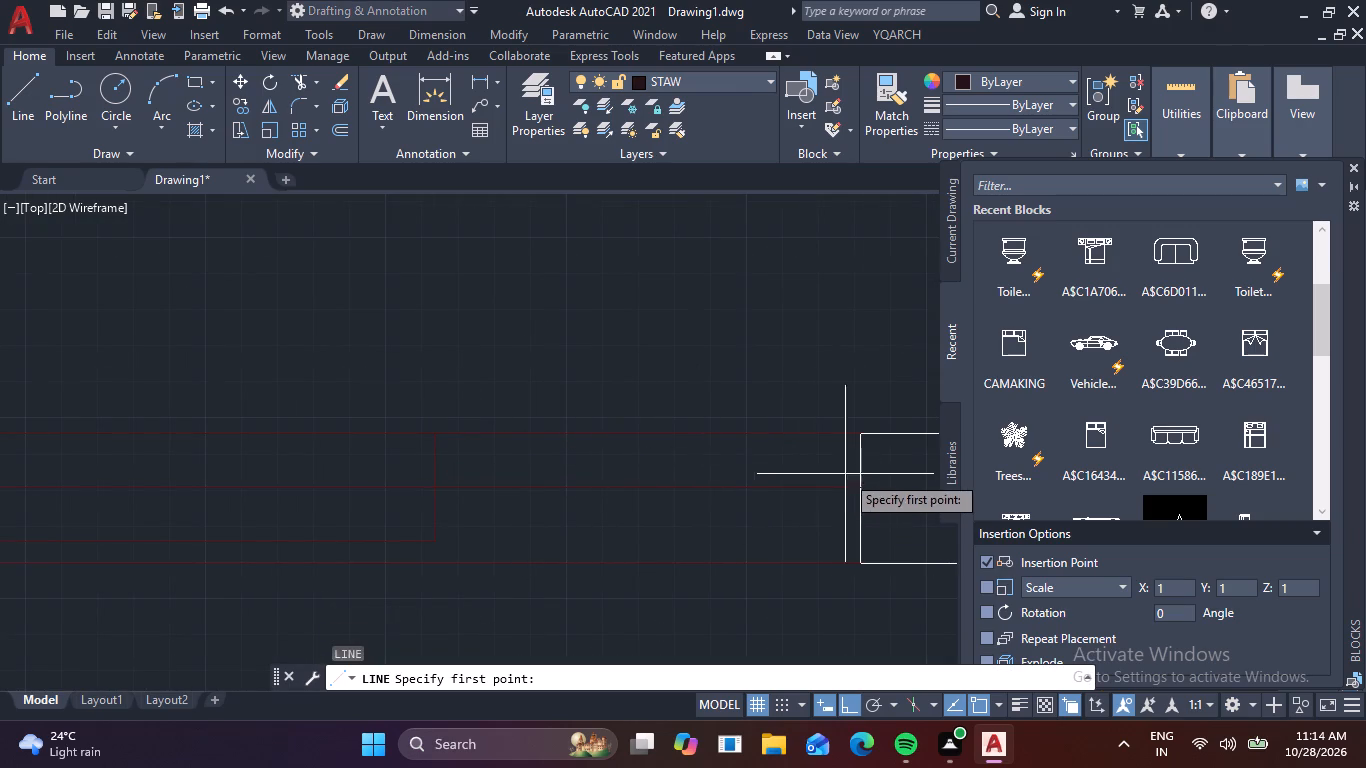
left_click(863, 452)
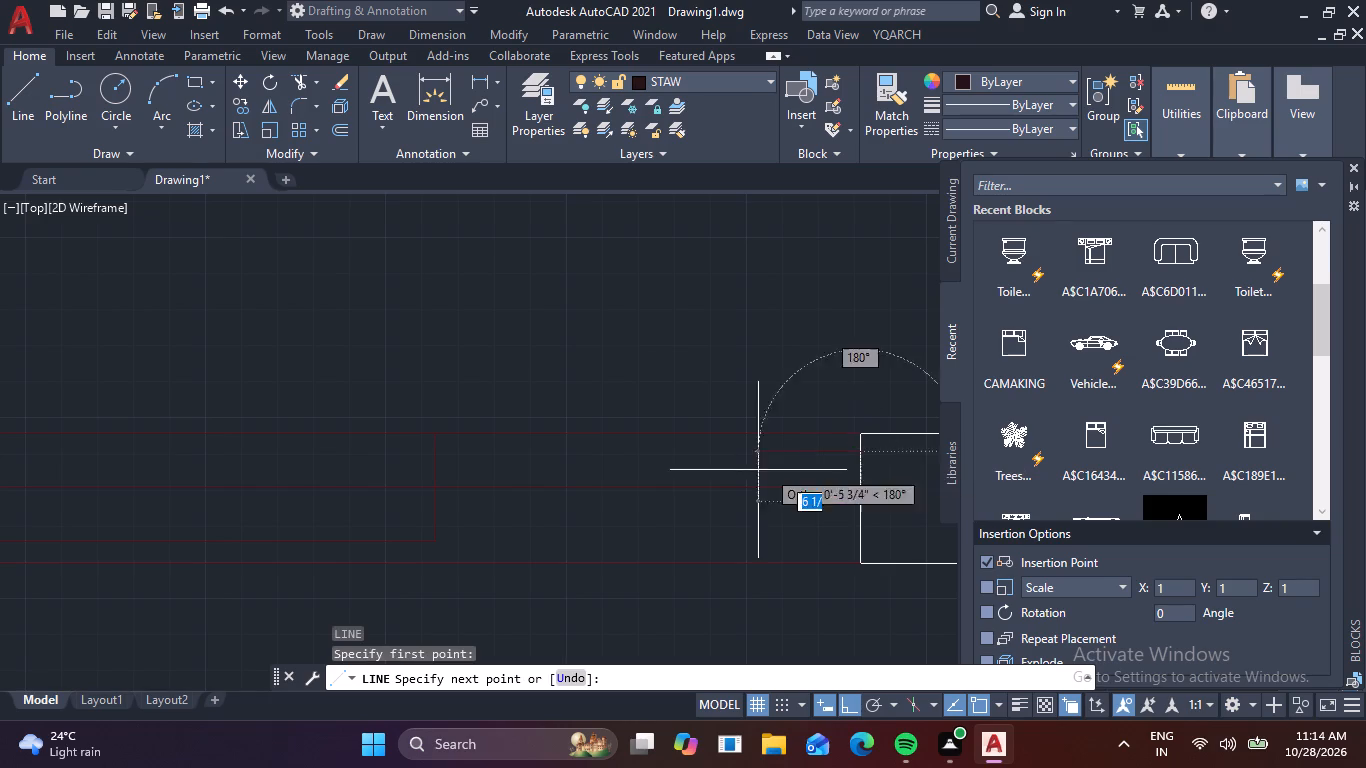
scroll(430, 456, "up", 3)
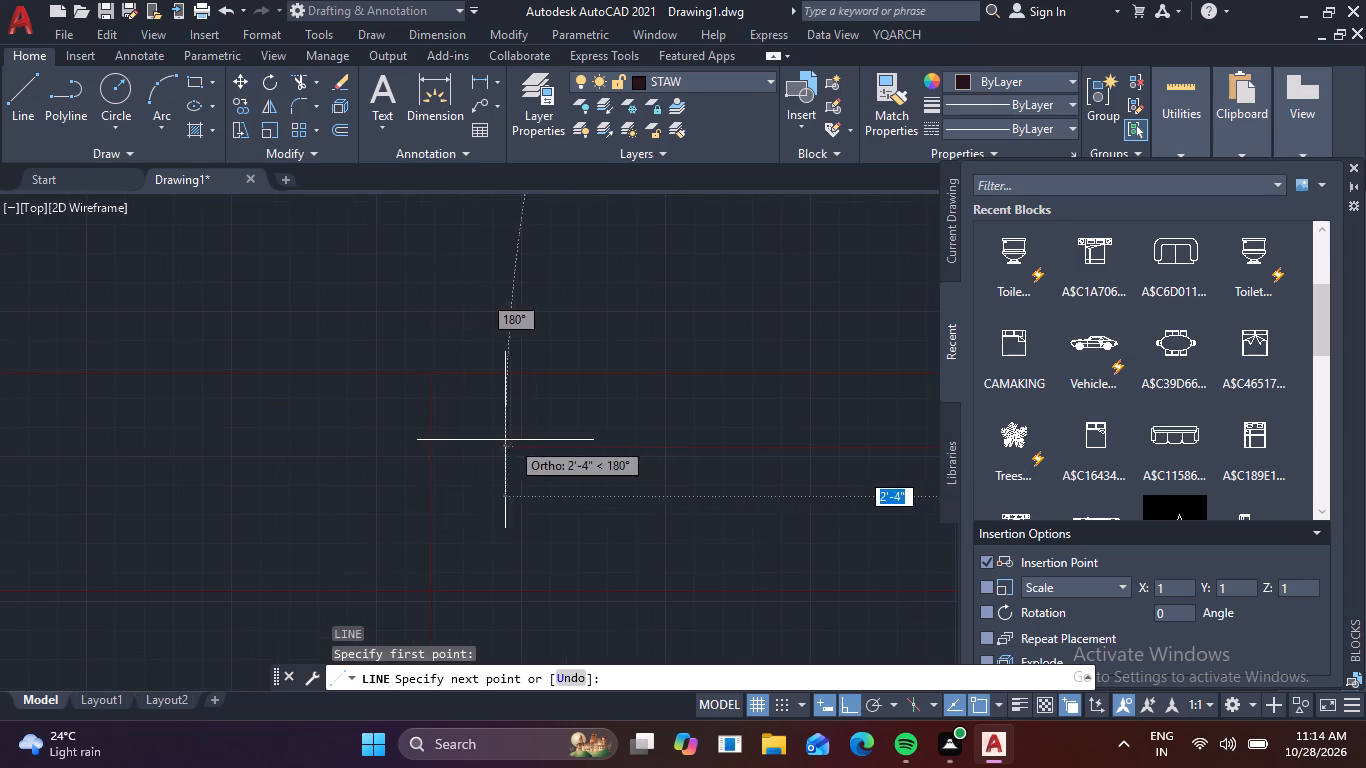
left_click(429, 451)
key("space")
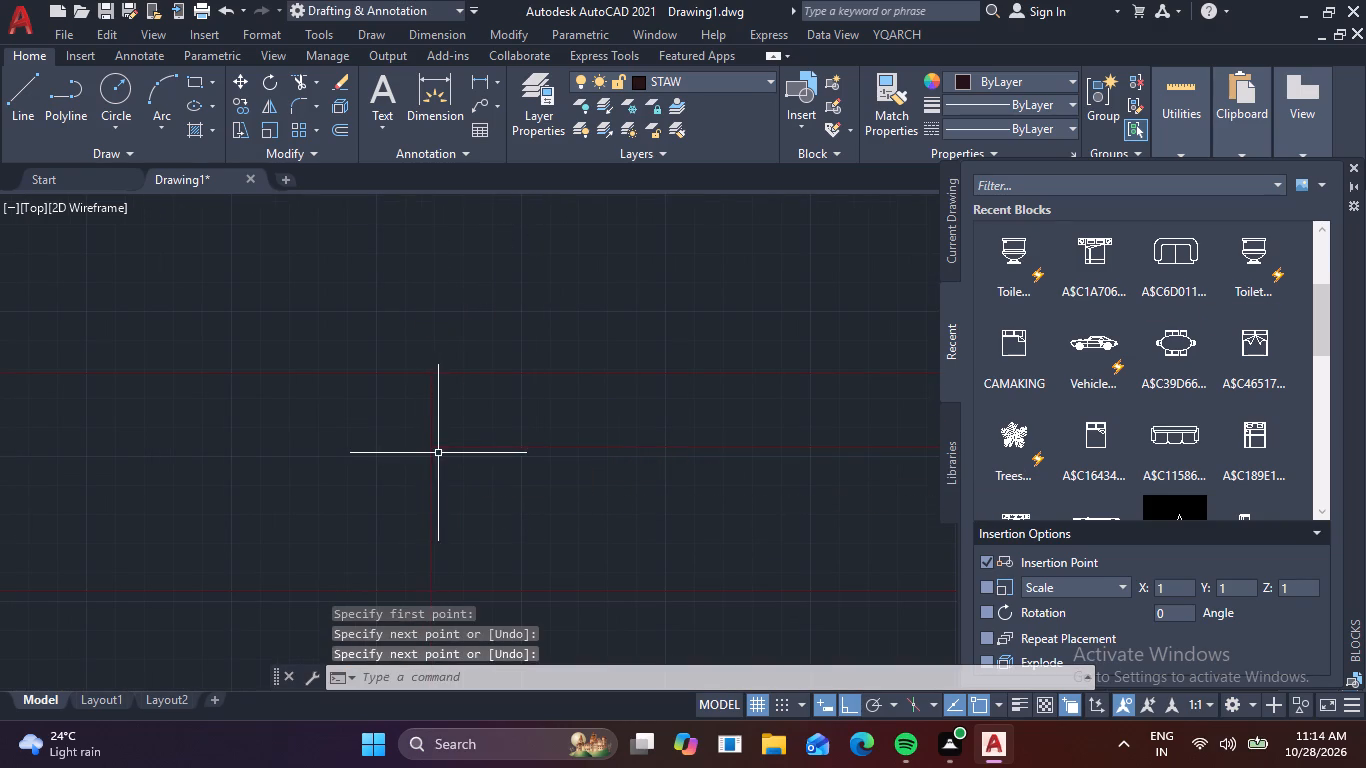
Trim the part of the vertical jog line that extends above the new horizontal line.
key("t")
key("r")
key("space")
left_click_drag(450, 409, 441, 409)
left_click(410, 410)
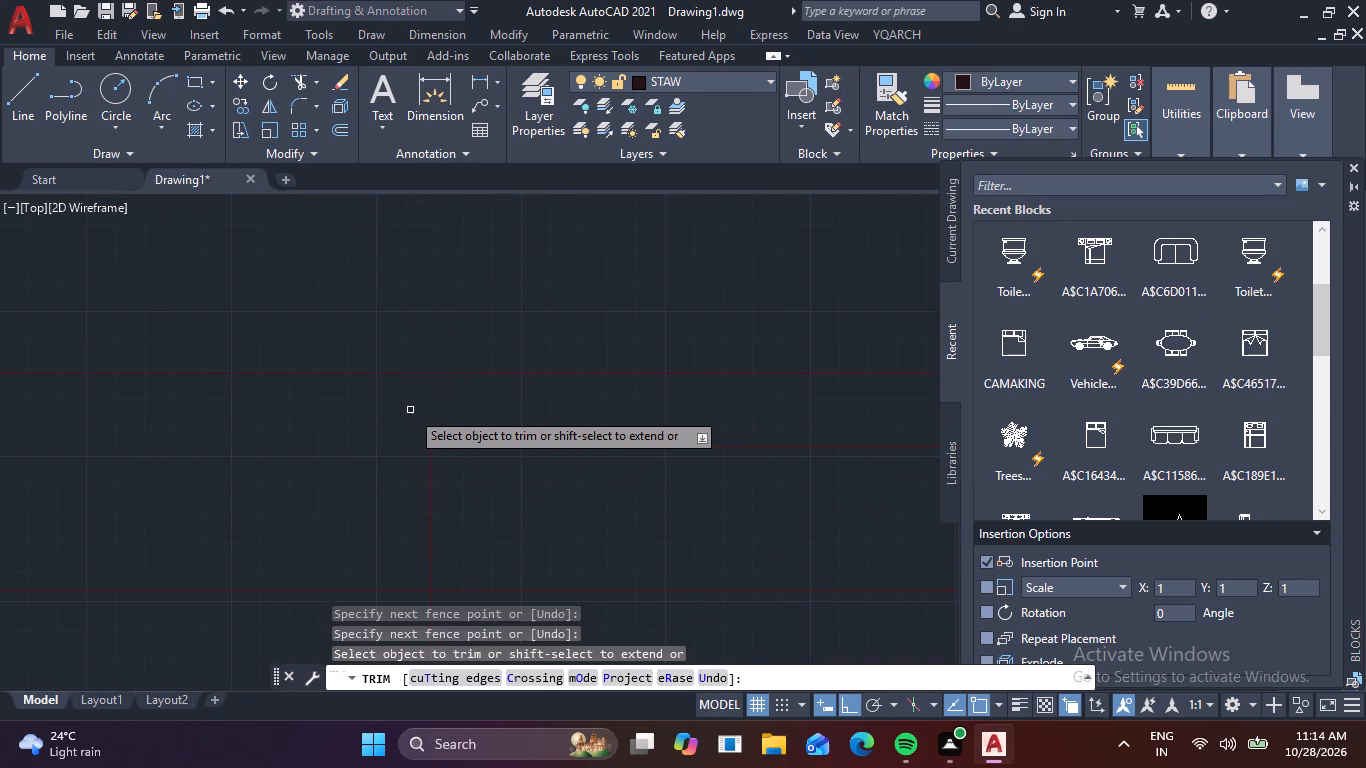
key("Escape")
key("Escape")
Look over the whole floor plan to check which rooms are furnished and which are still empty.
scroll(535, 442, "down", 4)
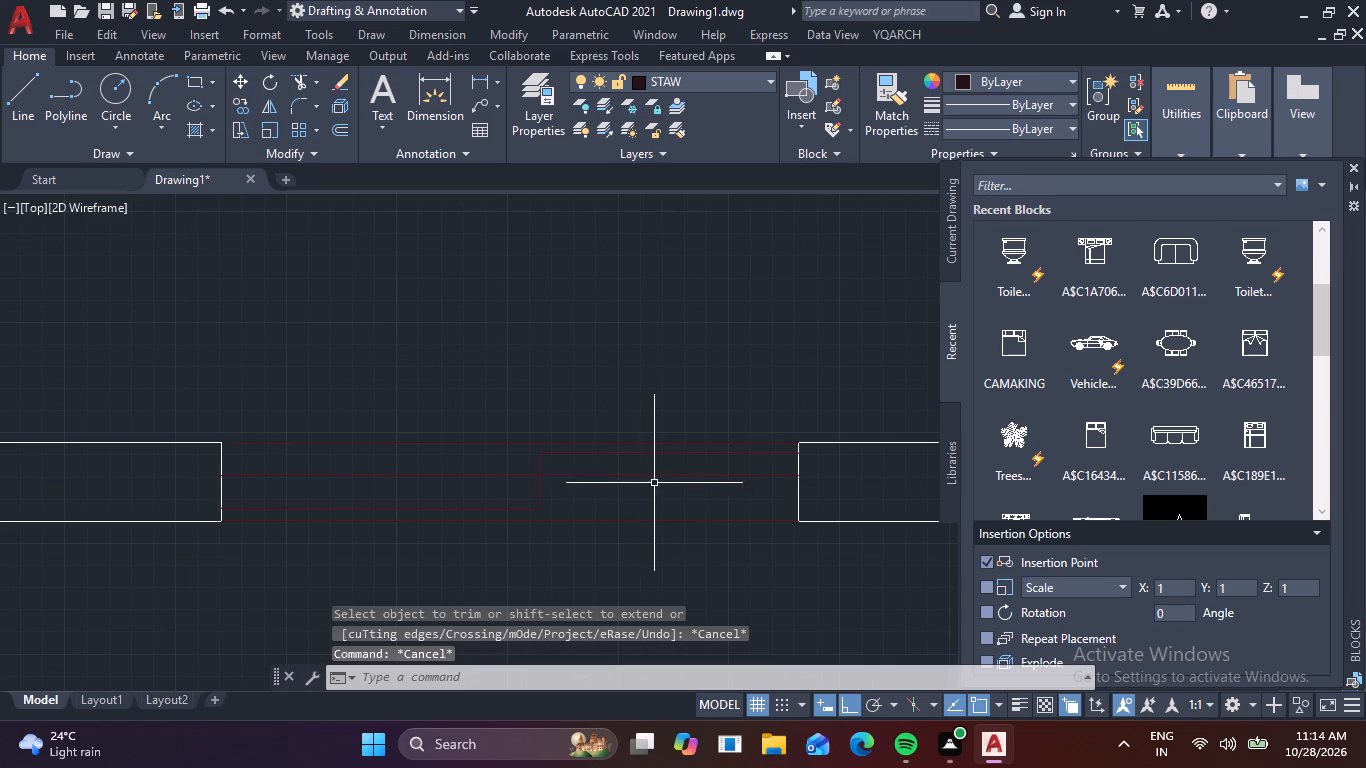
scroll(731, 496, "down", 1)
scroll(823, 517, "down", 2)
middle_click_drag(785, 546, 387, 528)
scroll(543, 525, "down", 2)
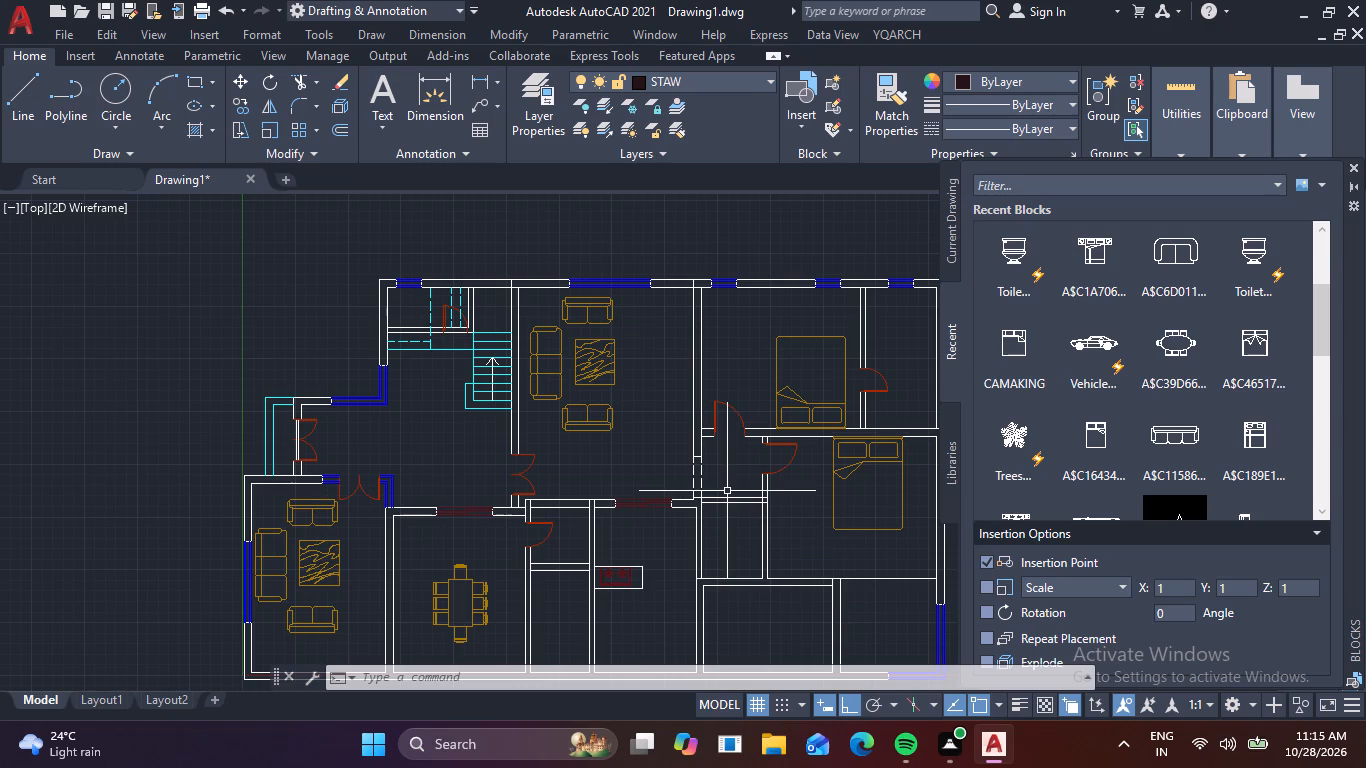
scroll(651, 617, "down", 2)
middle_click_drag(797, 610, 742, 534)
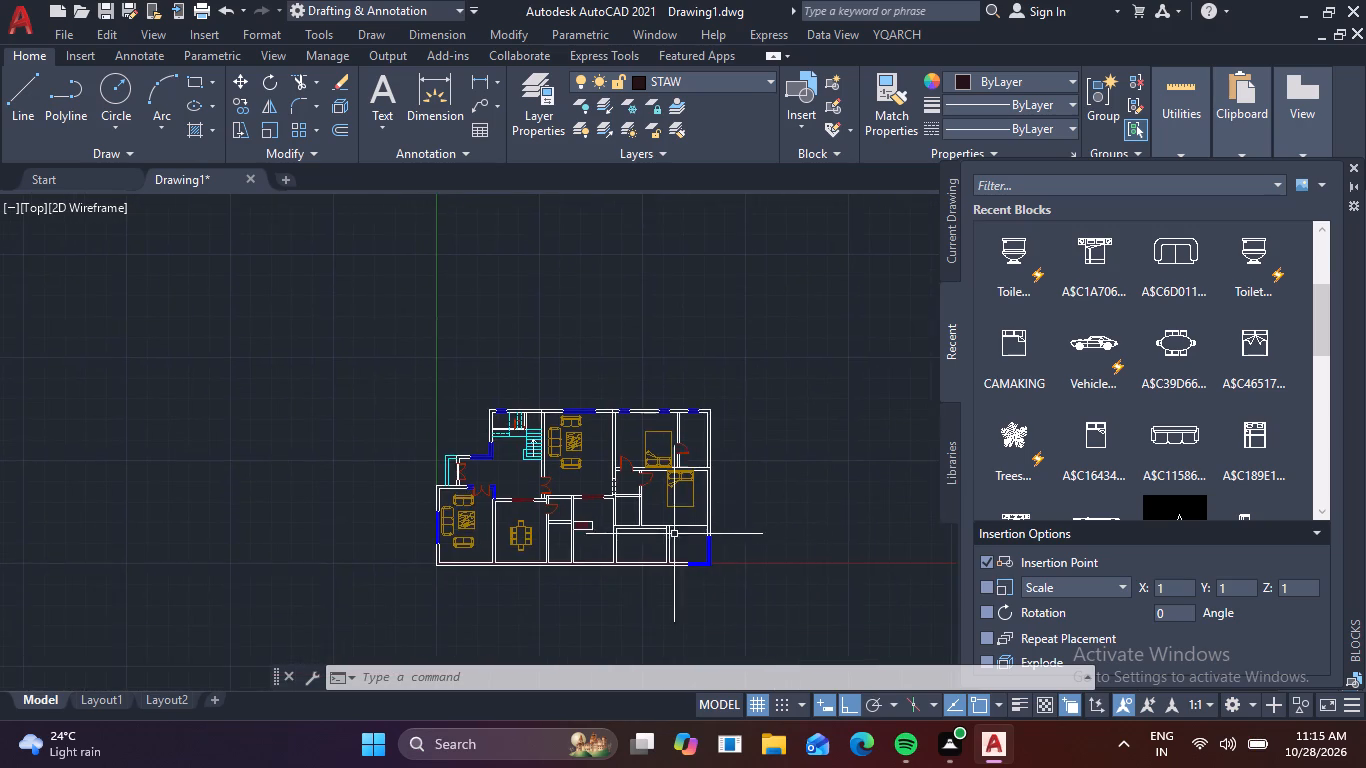
scroll(643, 532, "up", 2)
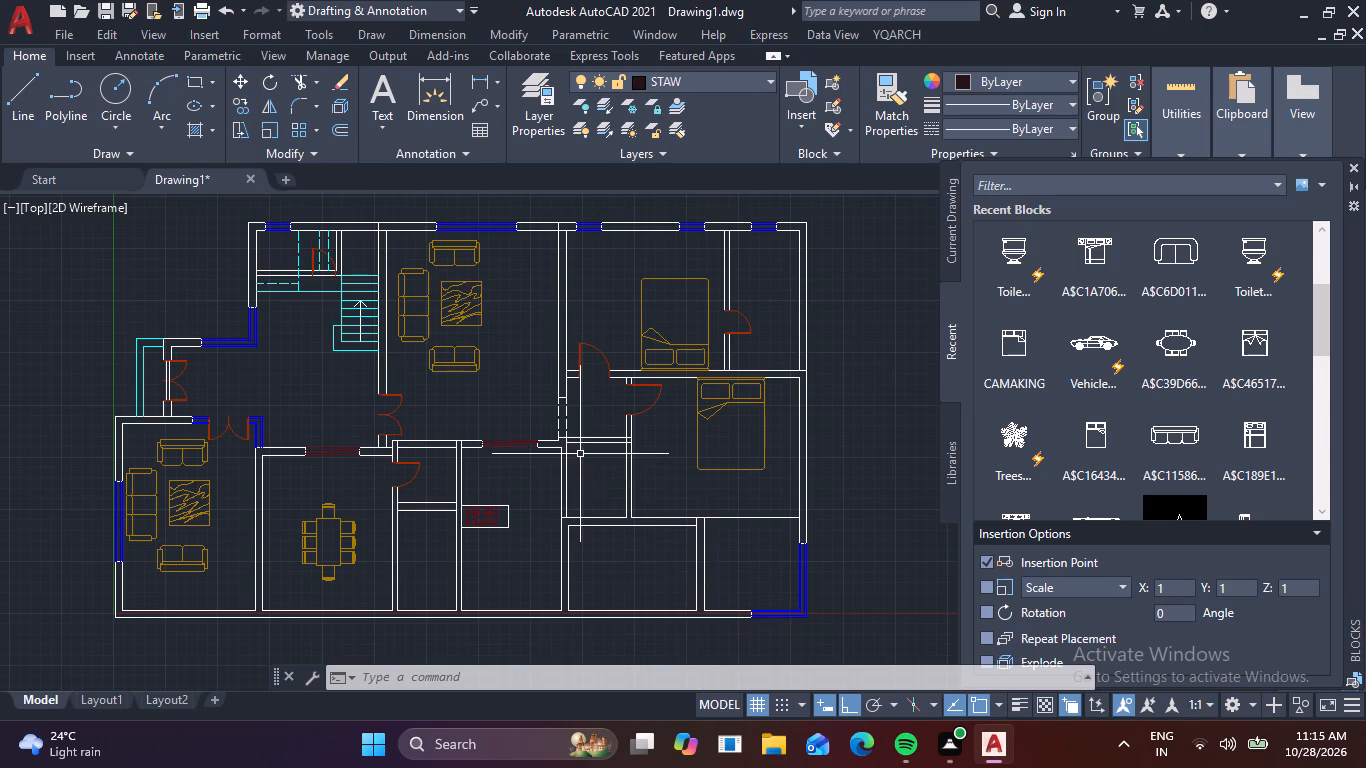
scroll(1175, 313, "up", 1)
scroll(1169, 317, "down", 1)
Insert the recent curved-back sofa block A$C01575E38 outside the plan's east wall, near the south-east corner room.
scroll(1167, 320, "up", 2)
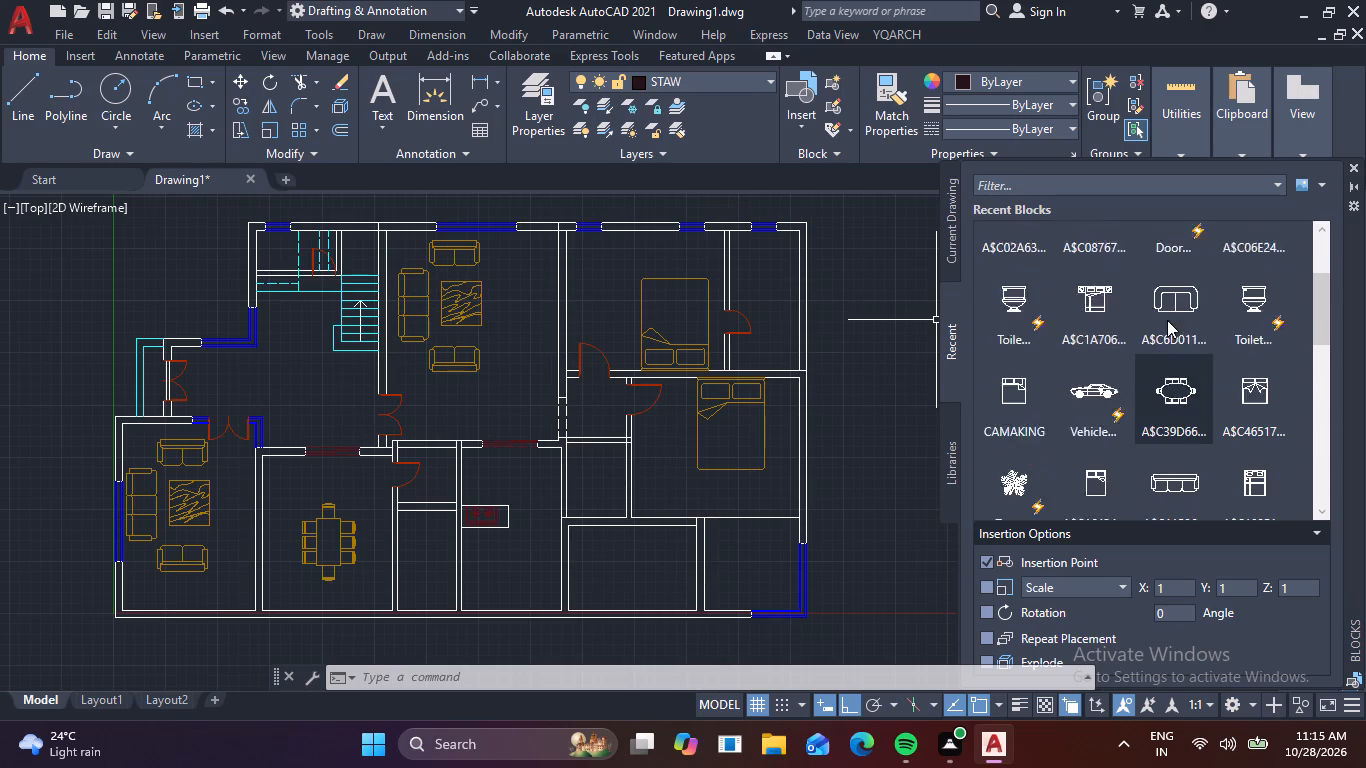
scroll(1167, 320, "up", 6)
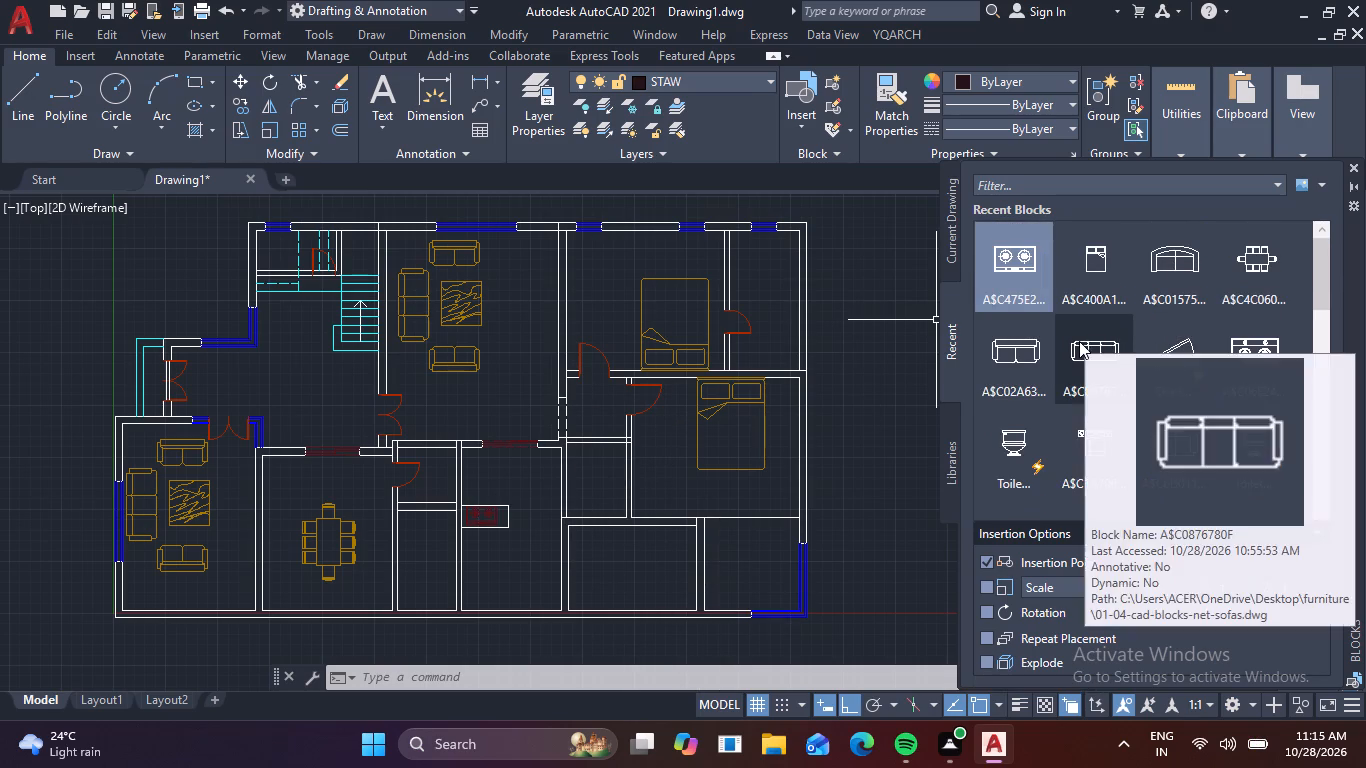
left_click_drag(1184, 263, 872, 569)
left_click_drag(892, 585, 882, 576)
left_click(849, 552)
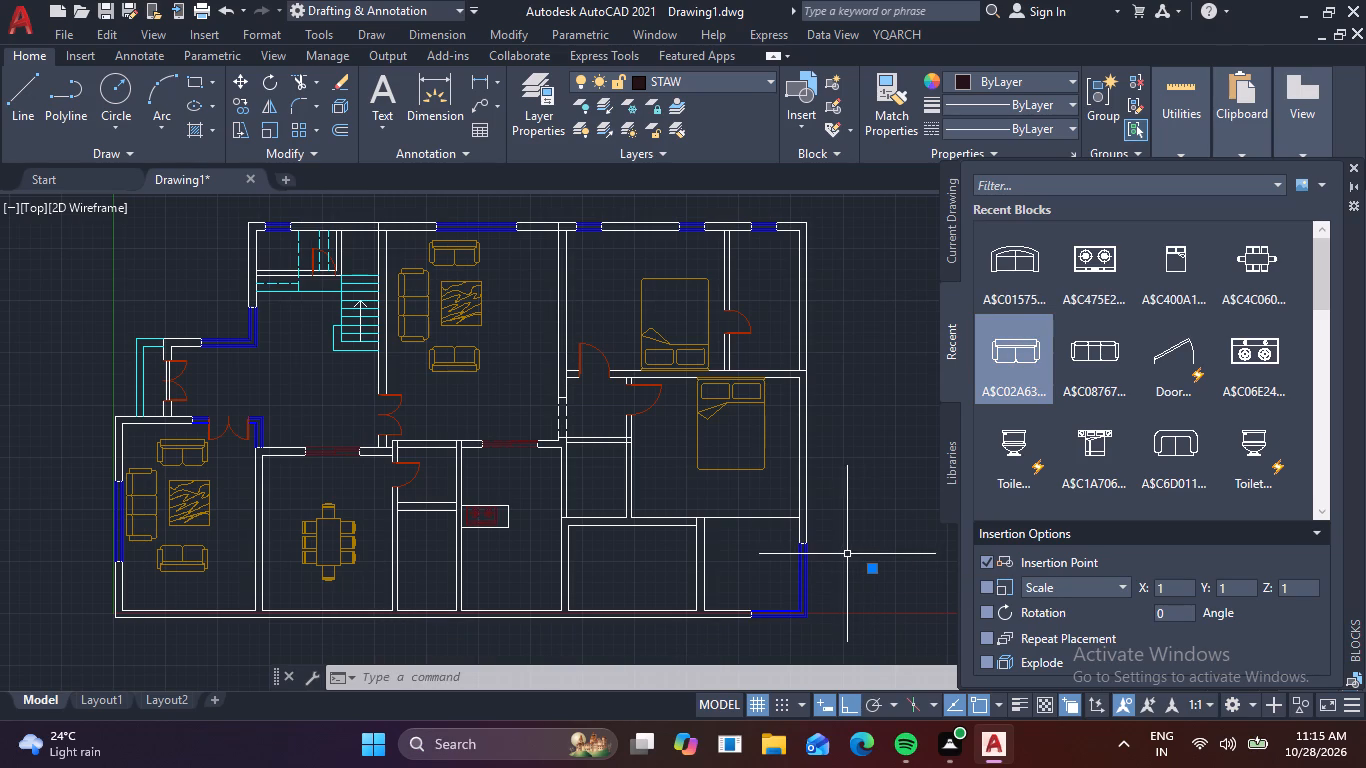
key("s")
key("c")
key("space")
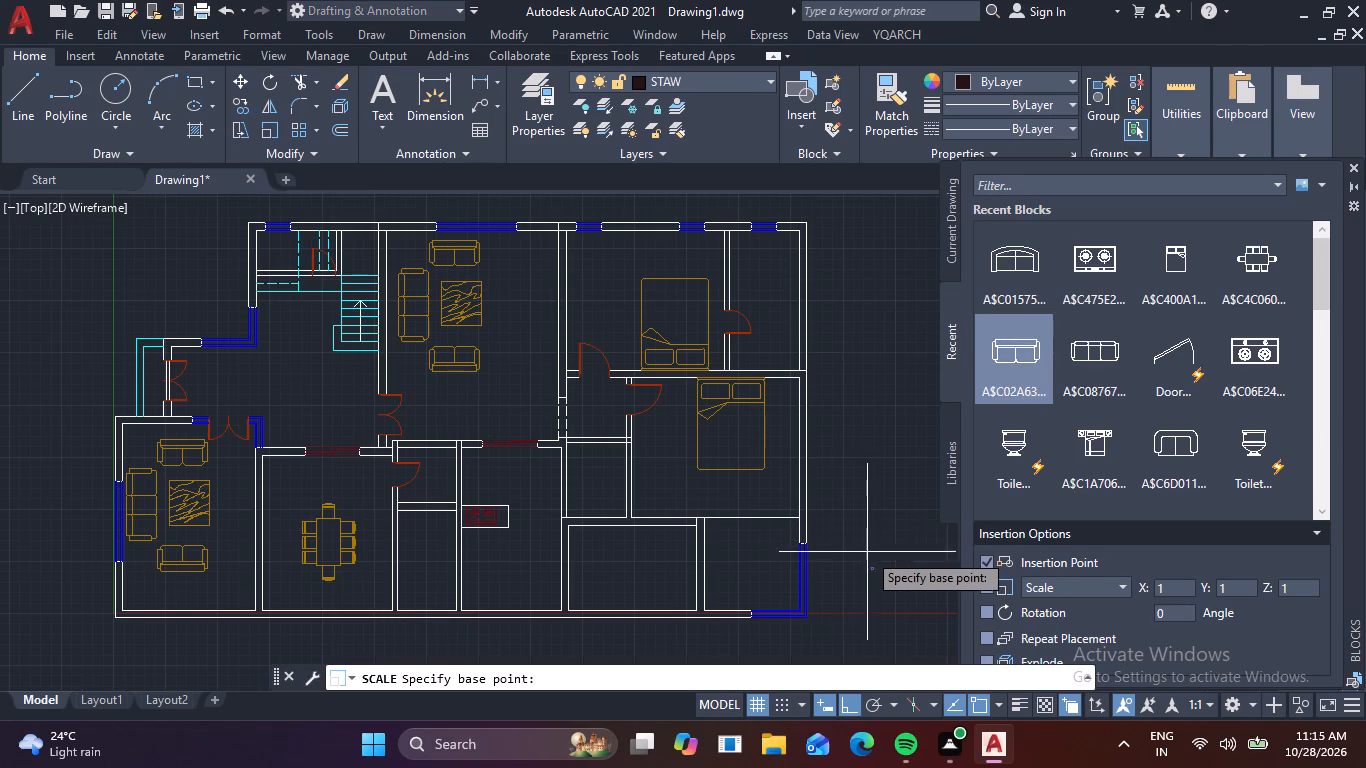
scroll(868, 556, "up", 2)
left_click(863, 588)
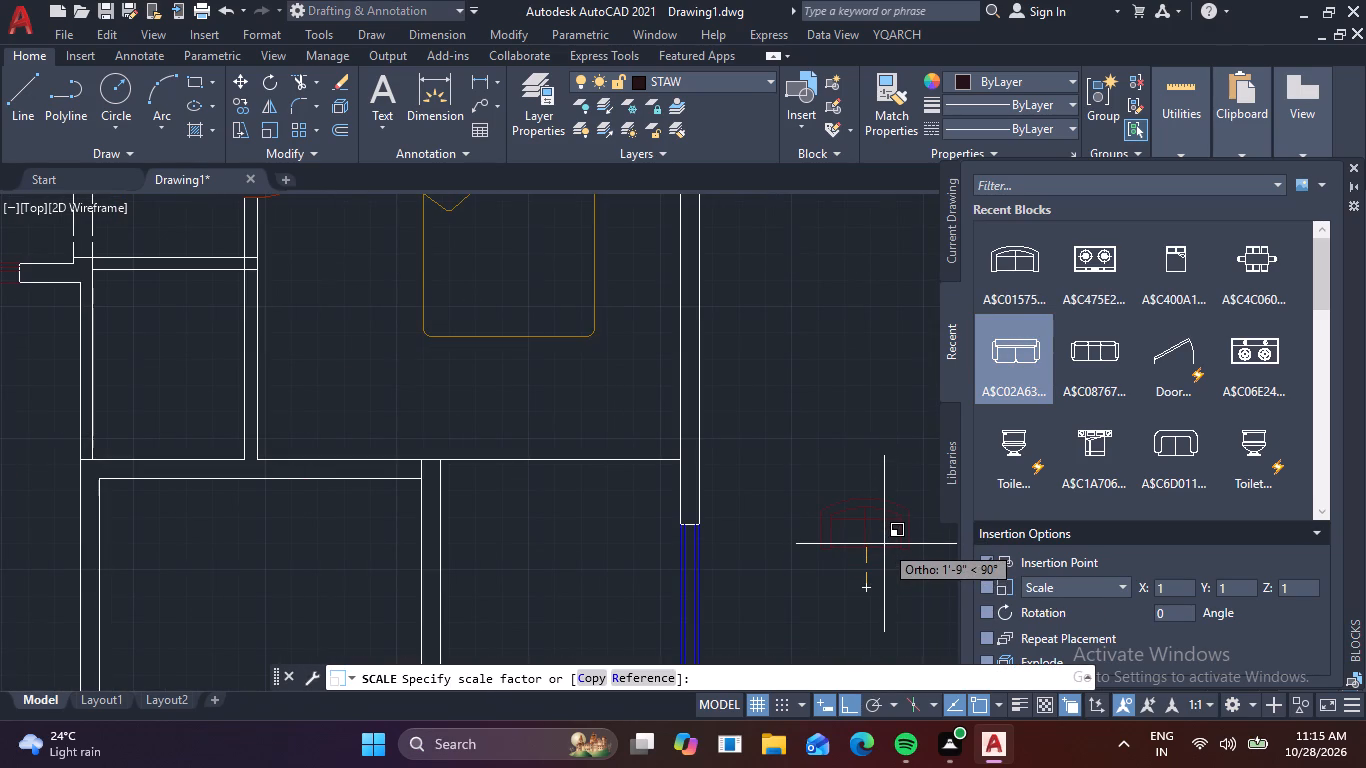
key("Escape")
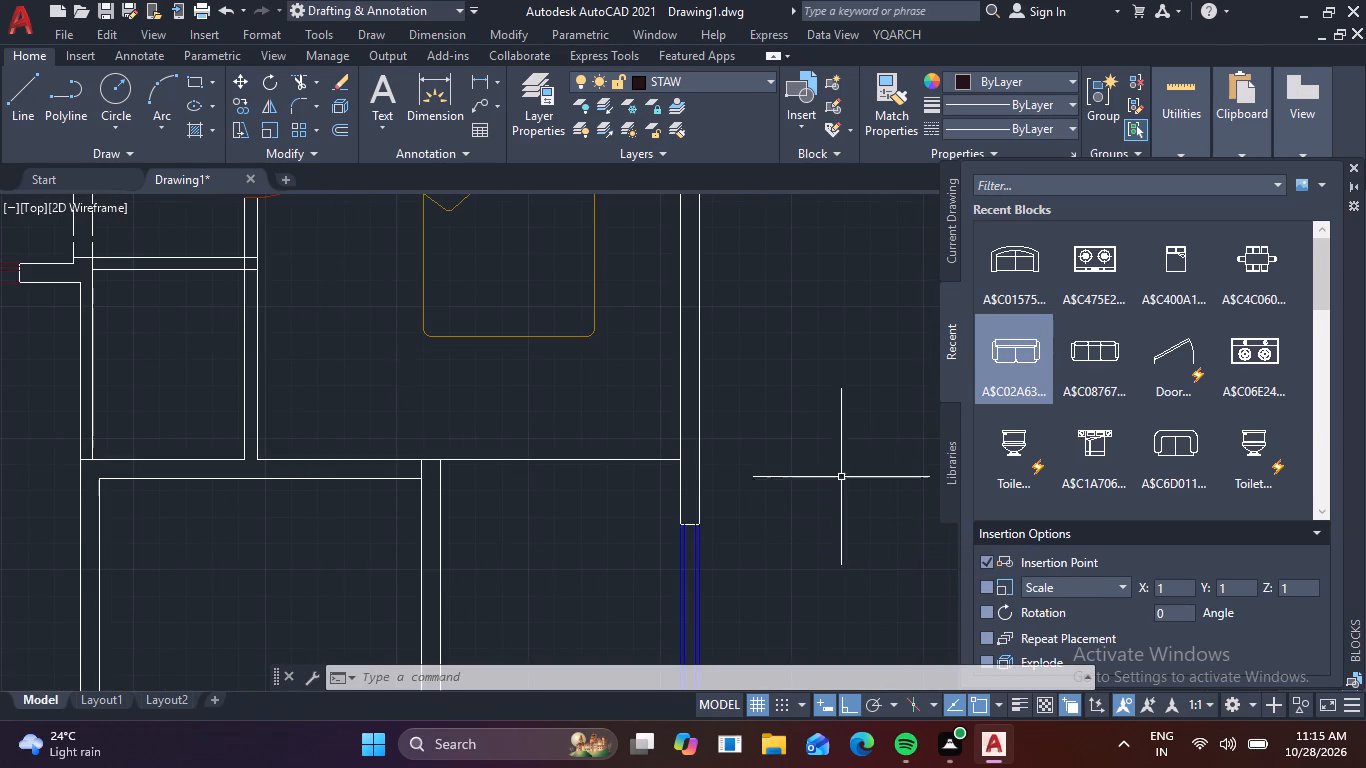
Make B F D the current layer.
left_click(548, 98)
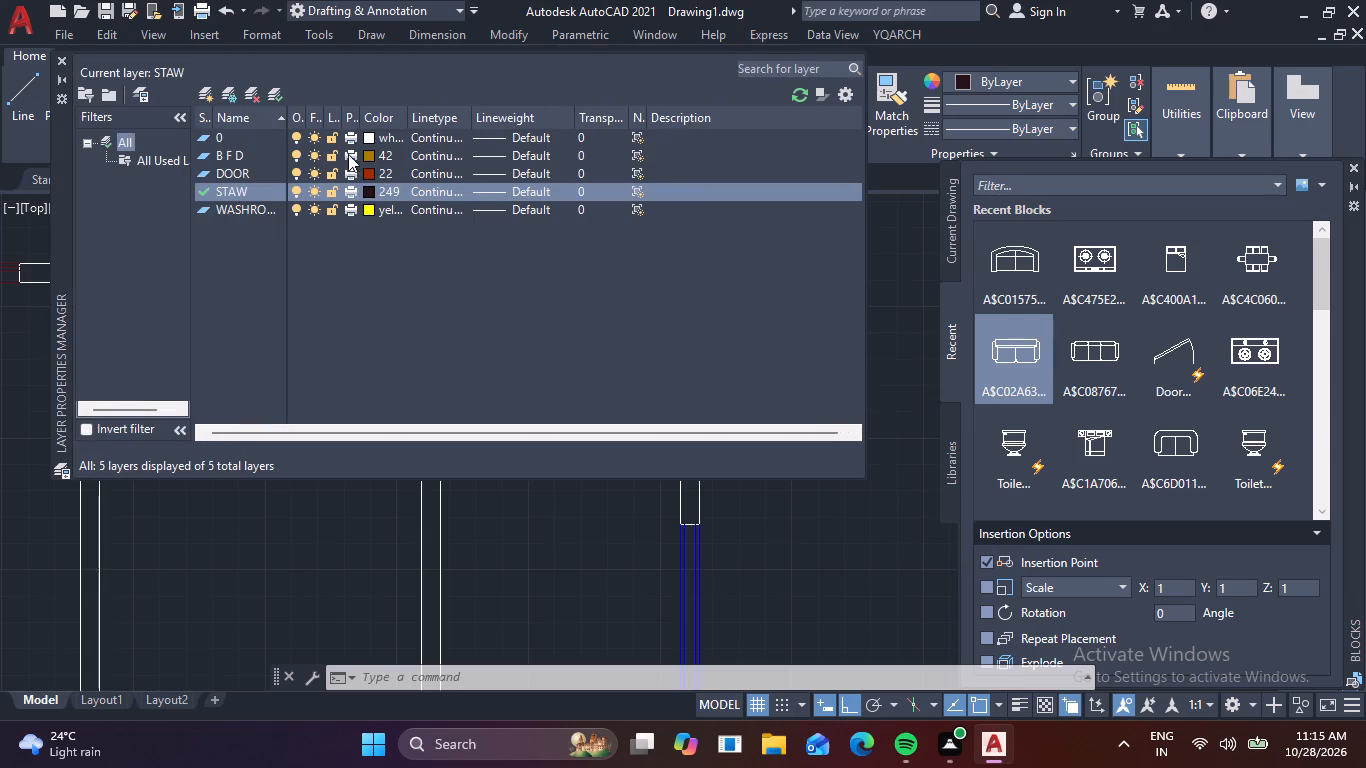
left_click(237, 153)
left_click(279, 96)
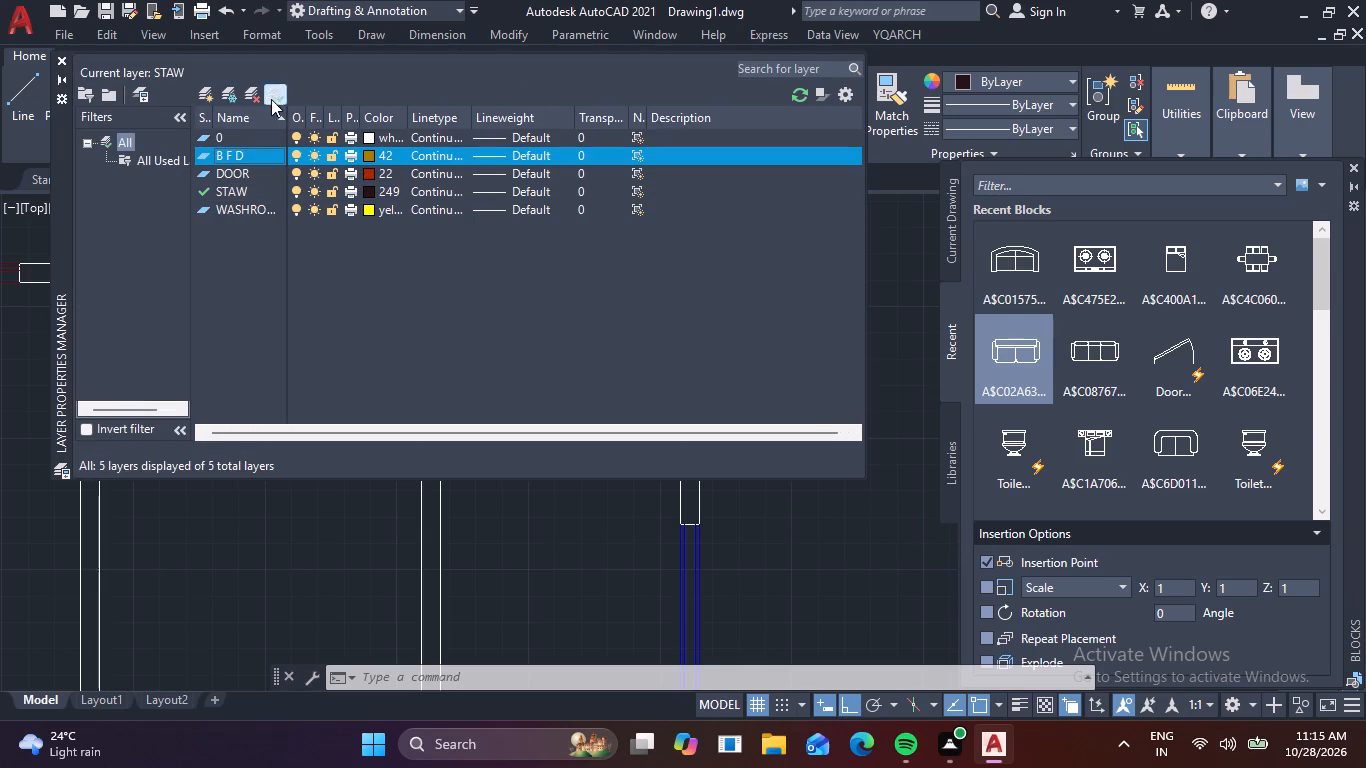
left_click(59, 60)
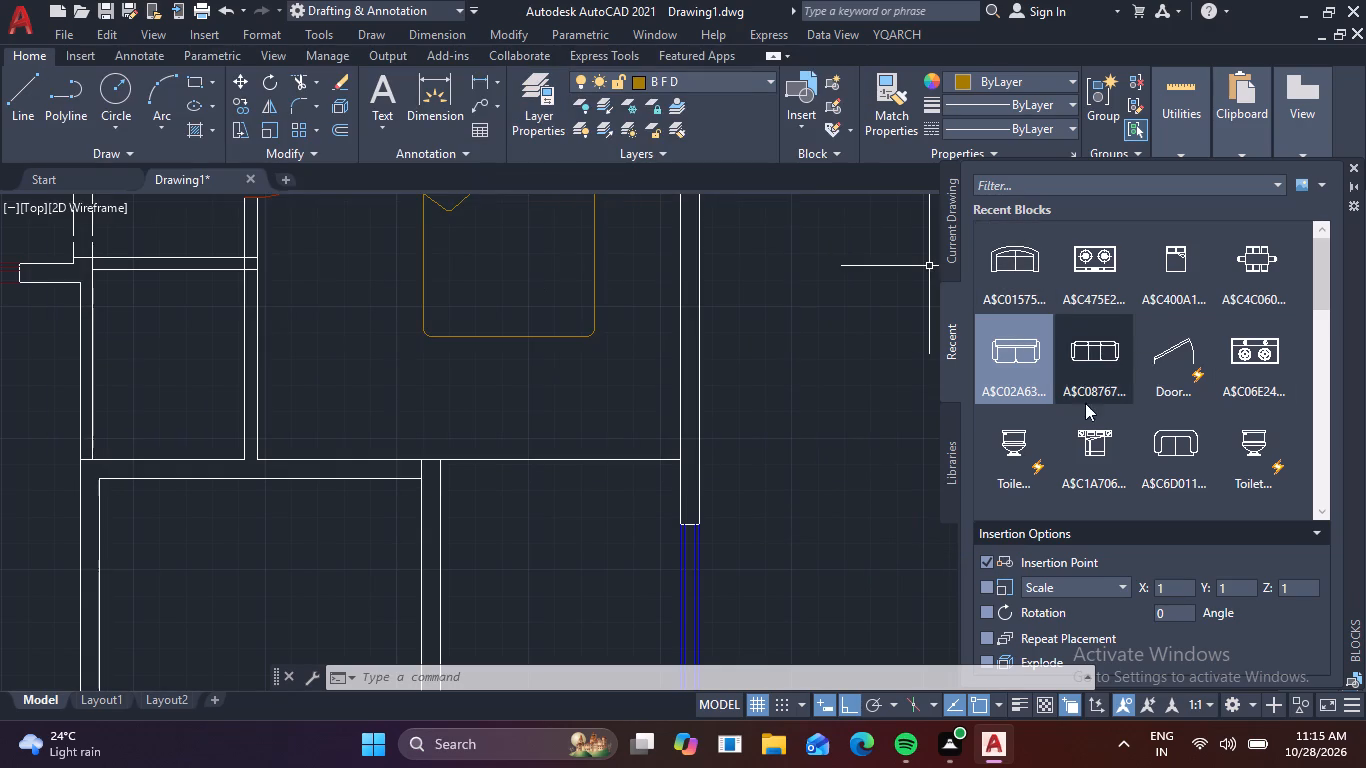
Insert the curved-back sofa block A$C01575E38 on layer B F D outside the plan's east wall.
scroll(1039, 364, "down", 2)
scroll(1008, 301, "up", 3)
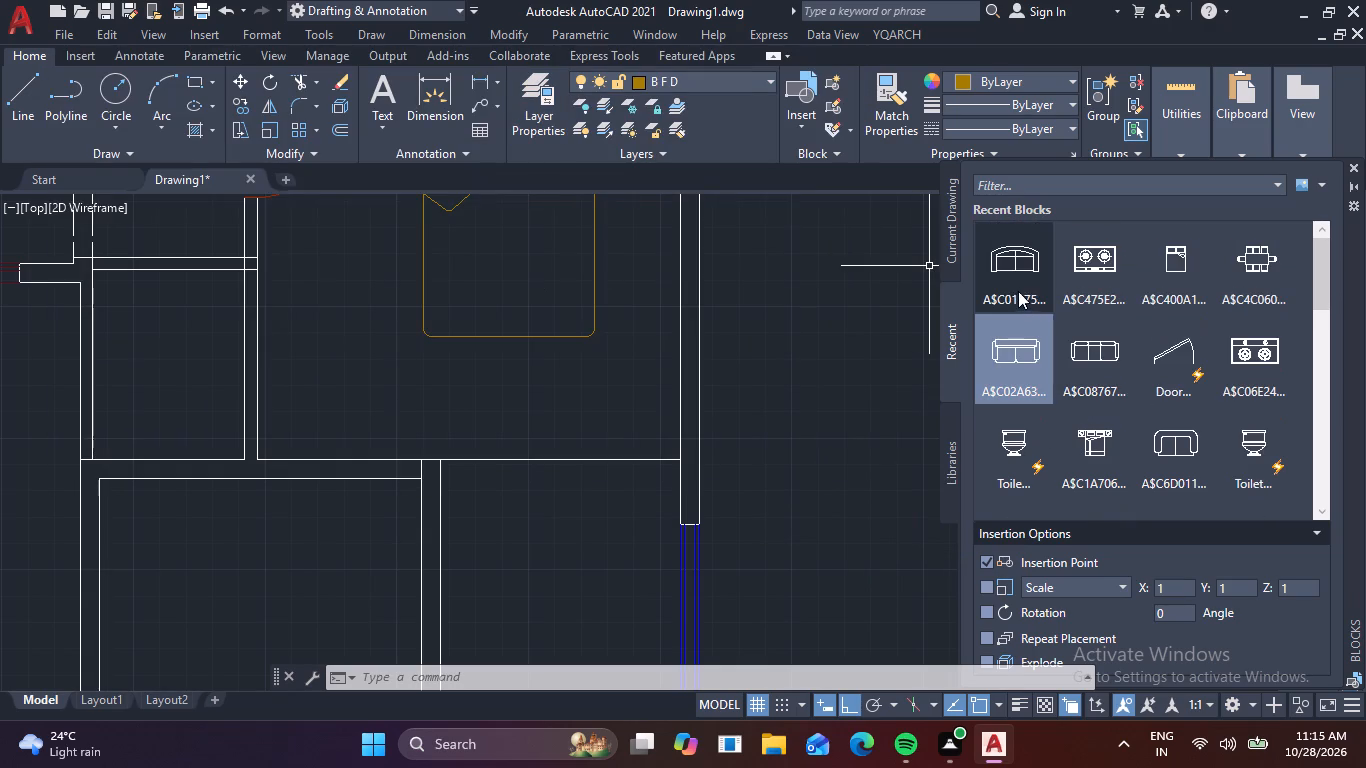
left_click_drag(1026, 266, 854, 446)
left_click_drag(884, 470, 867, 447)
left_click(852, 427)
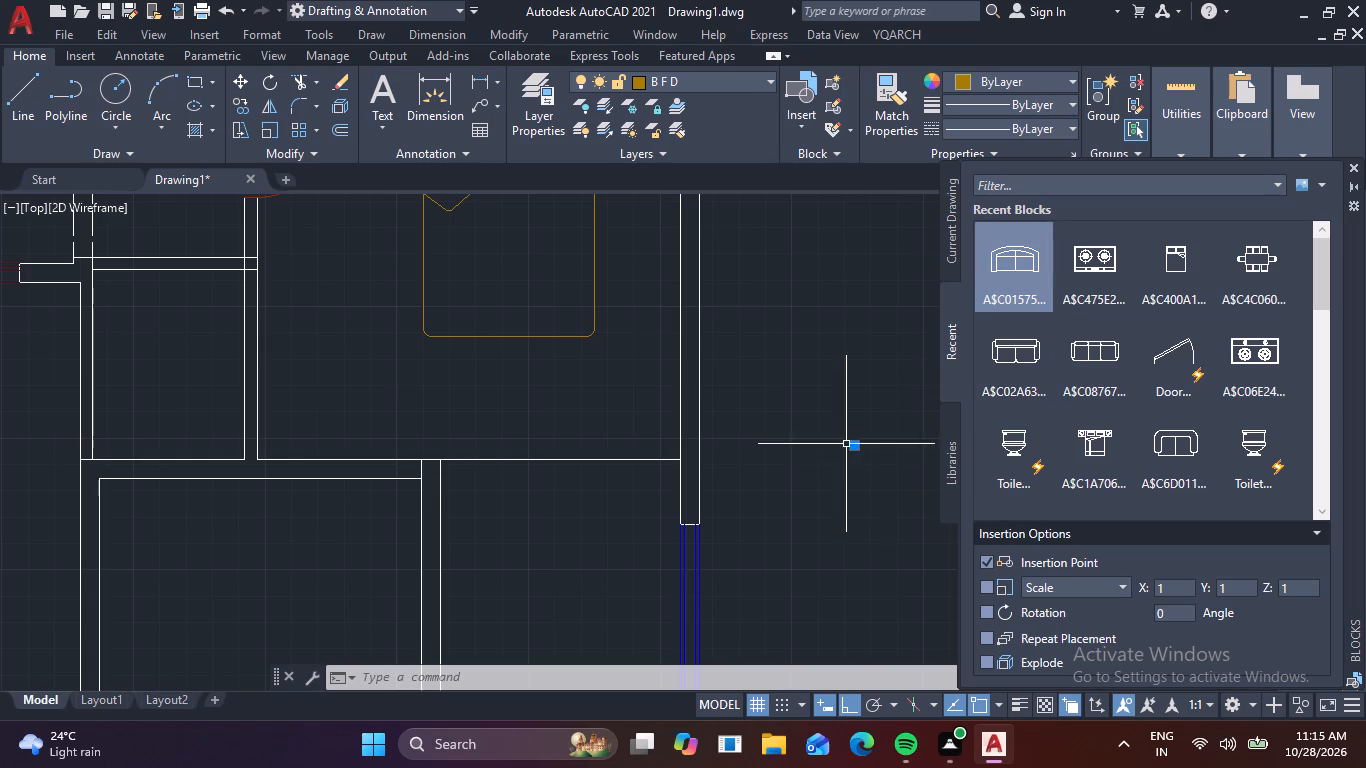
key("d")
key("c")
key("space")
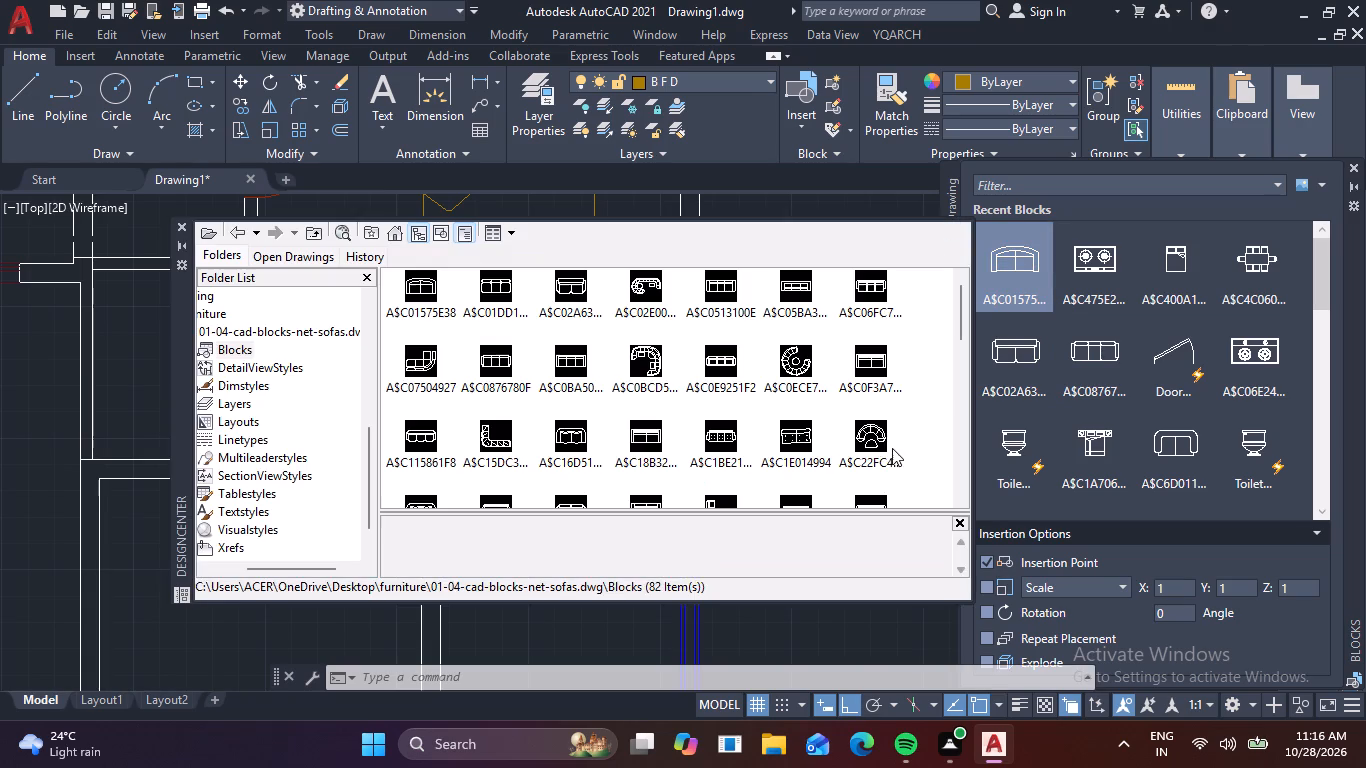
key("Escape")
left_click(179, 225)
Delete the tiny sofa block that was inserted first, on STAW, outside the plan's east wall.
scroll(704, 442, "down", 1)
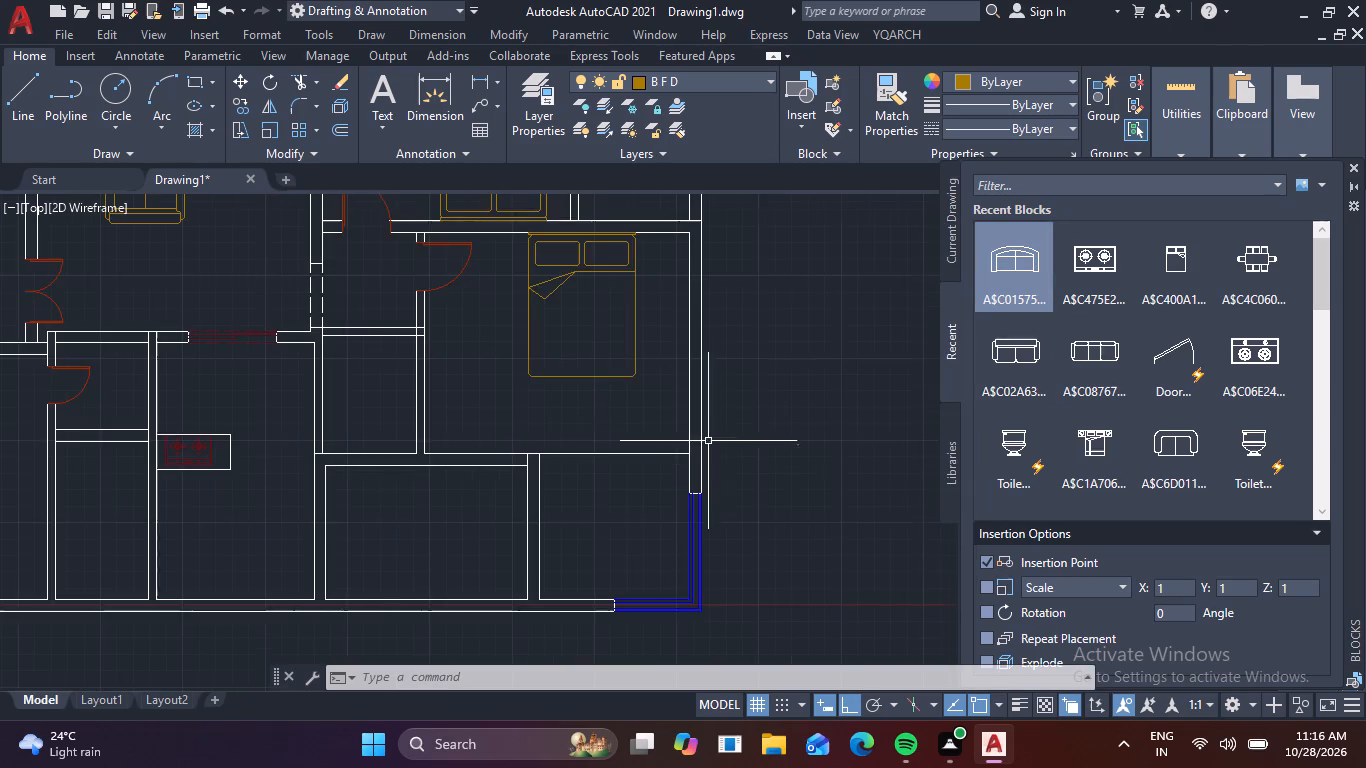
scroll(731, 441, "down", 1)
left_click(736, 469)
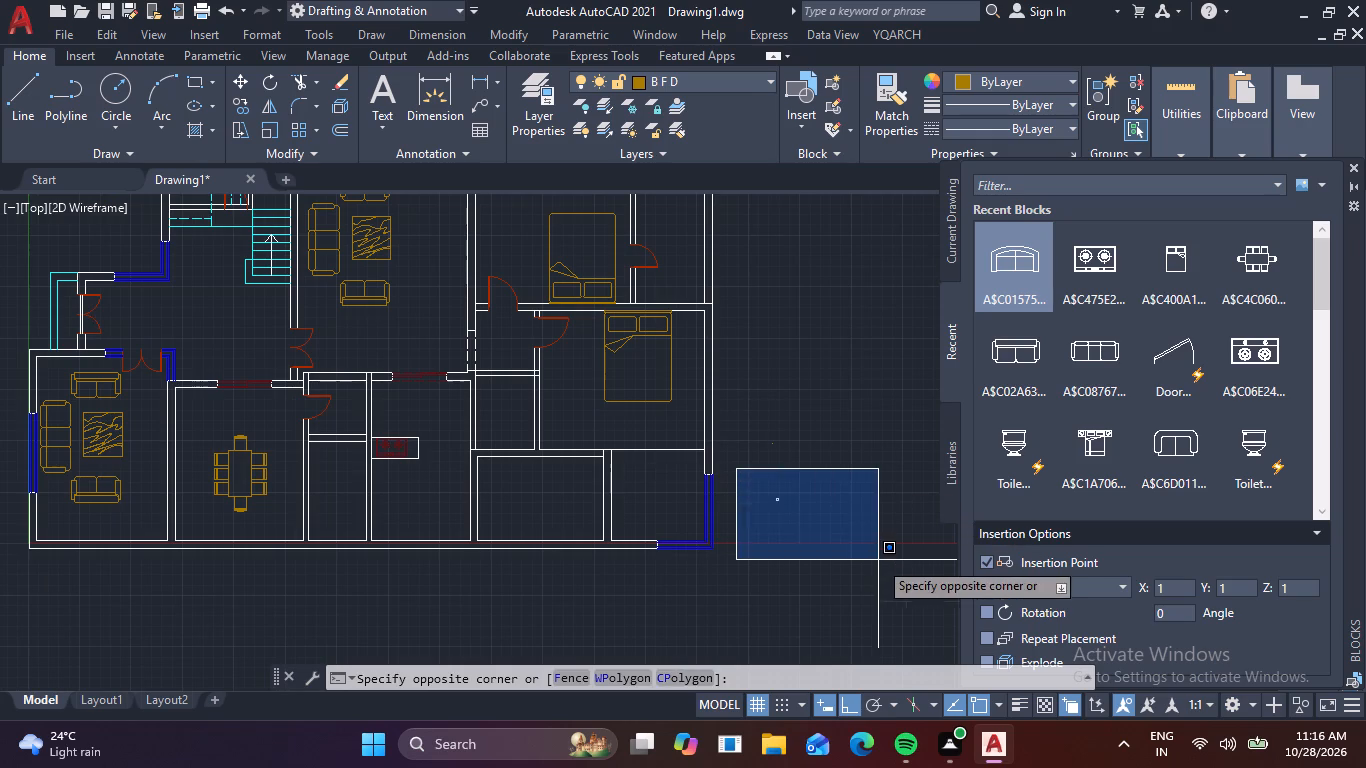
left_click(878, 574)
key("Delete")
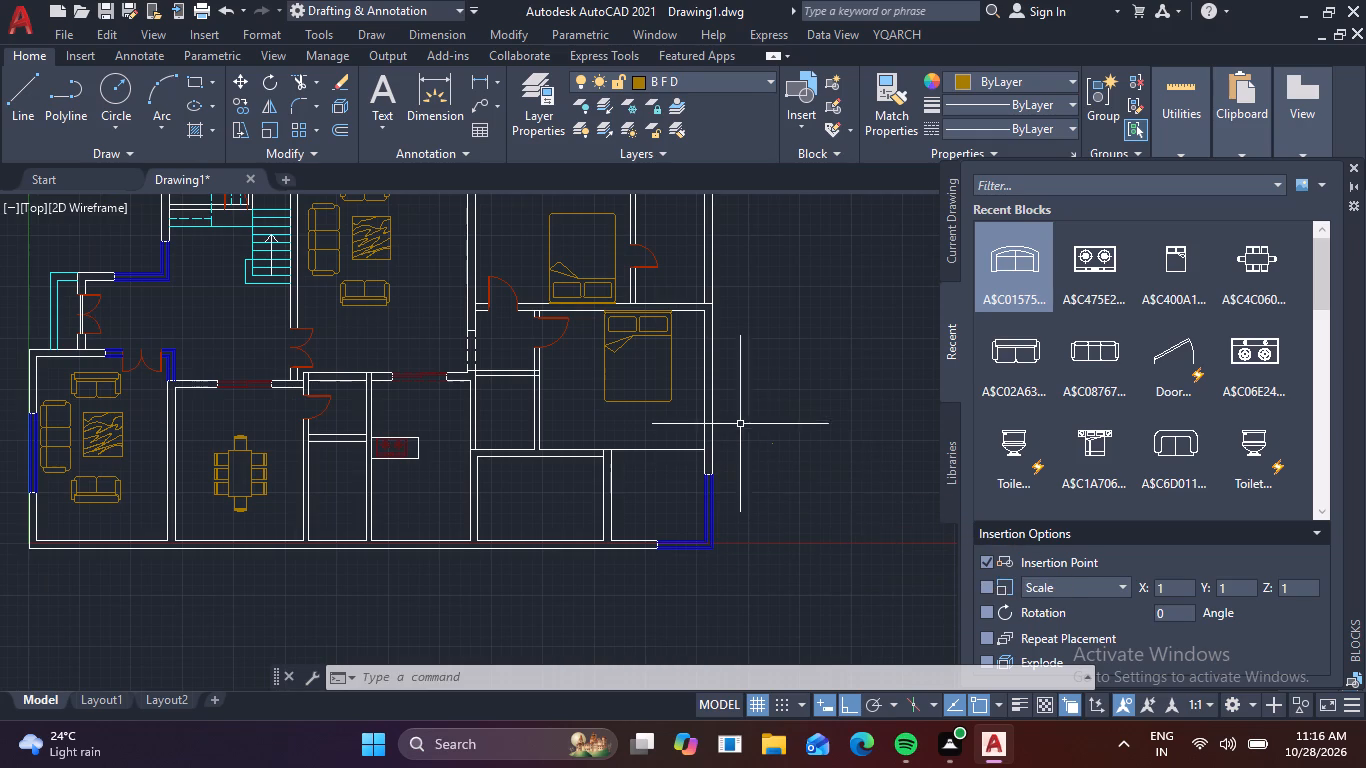
Scale up the remaining tiny sofa block freehand to about the size of the plan's existing two-seat sofas.
left_click(747, 420)
left_click(890, 493)
key("s")
key("c")
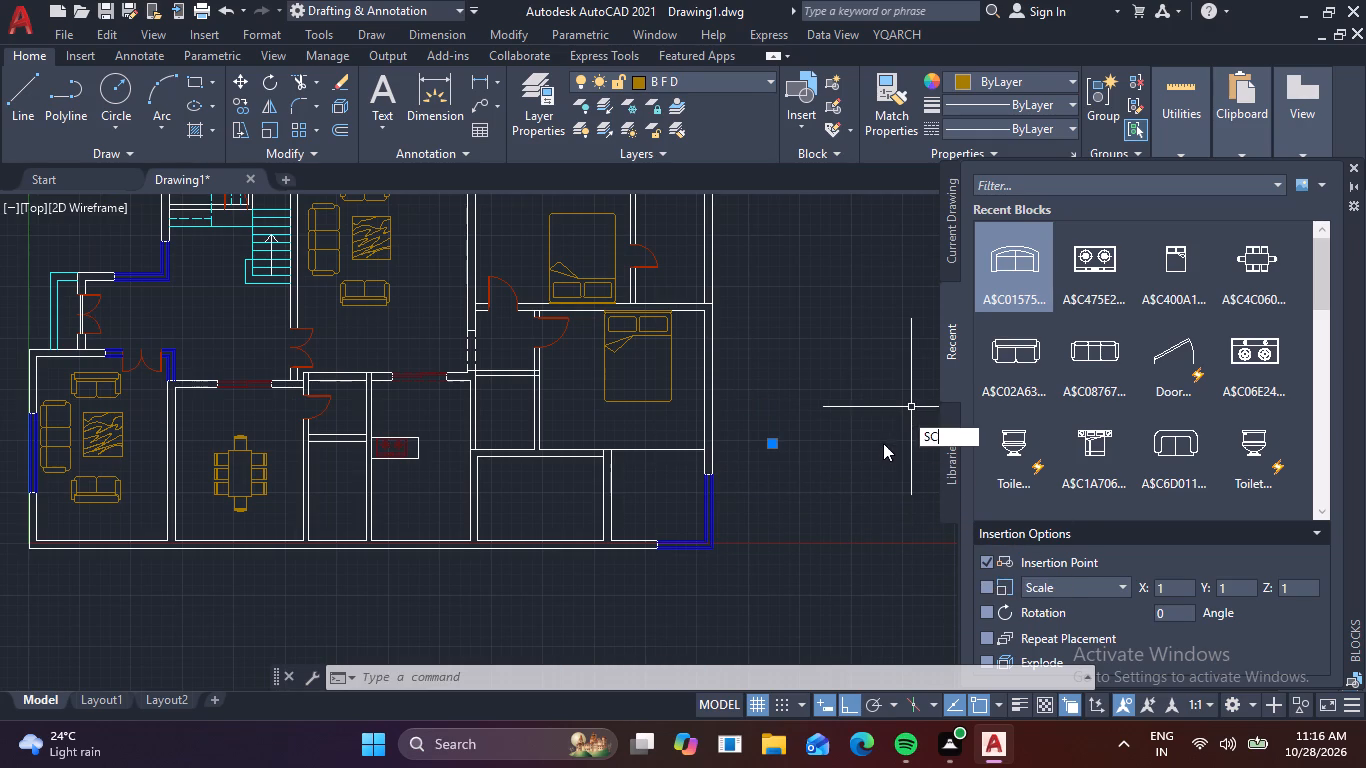
key("space")
left_click(775, 443)
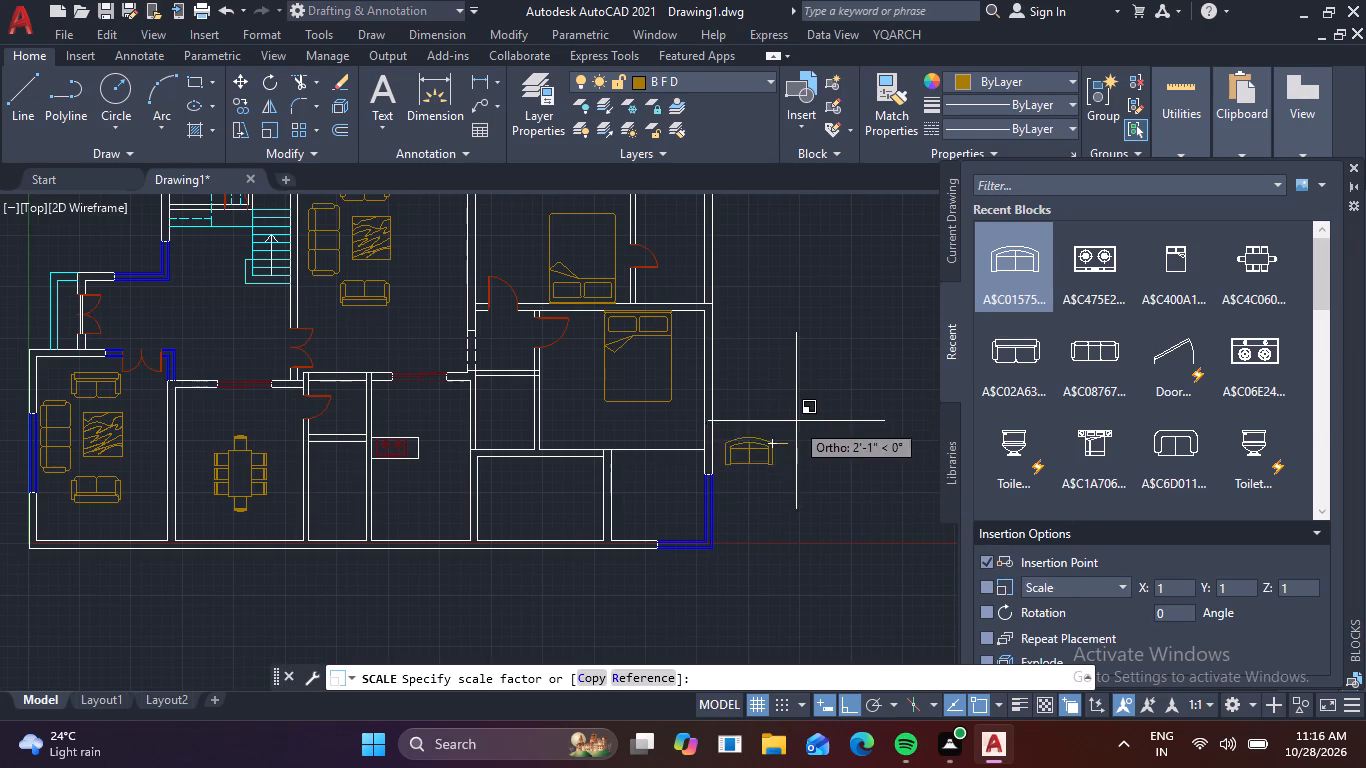
left_click(793, 419)
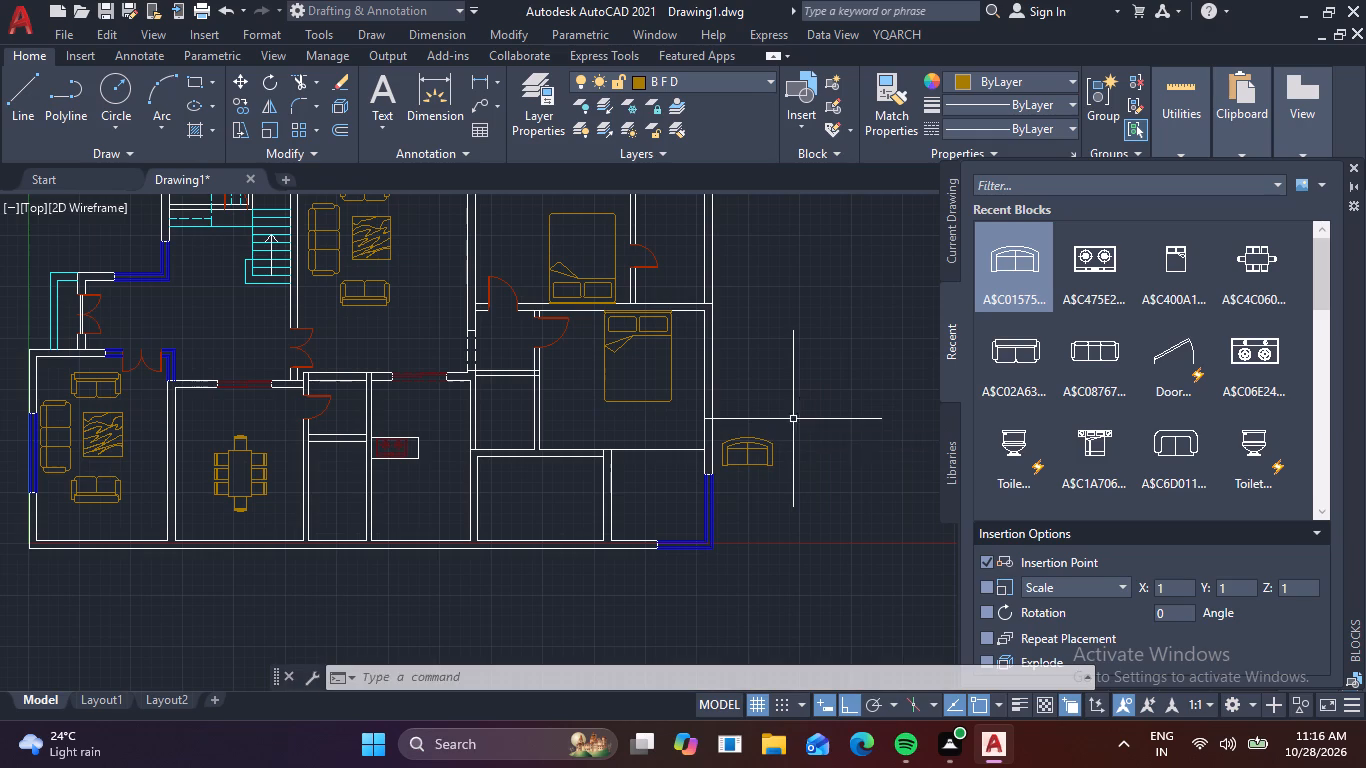
Rotate the curved-back sofa 90° counterclockwise so that its curved back faces west.
left_click(761, 471)
left_click(772, 440)
left_click(772, 446)
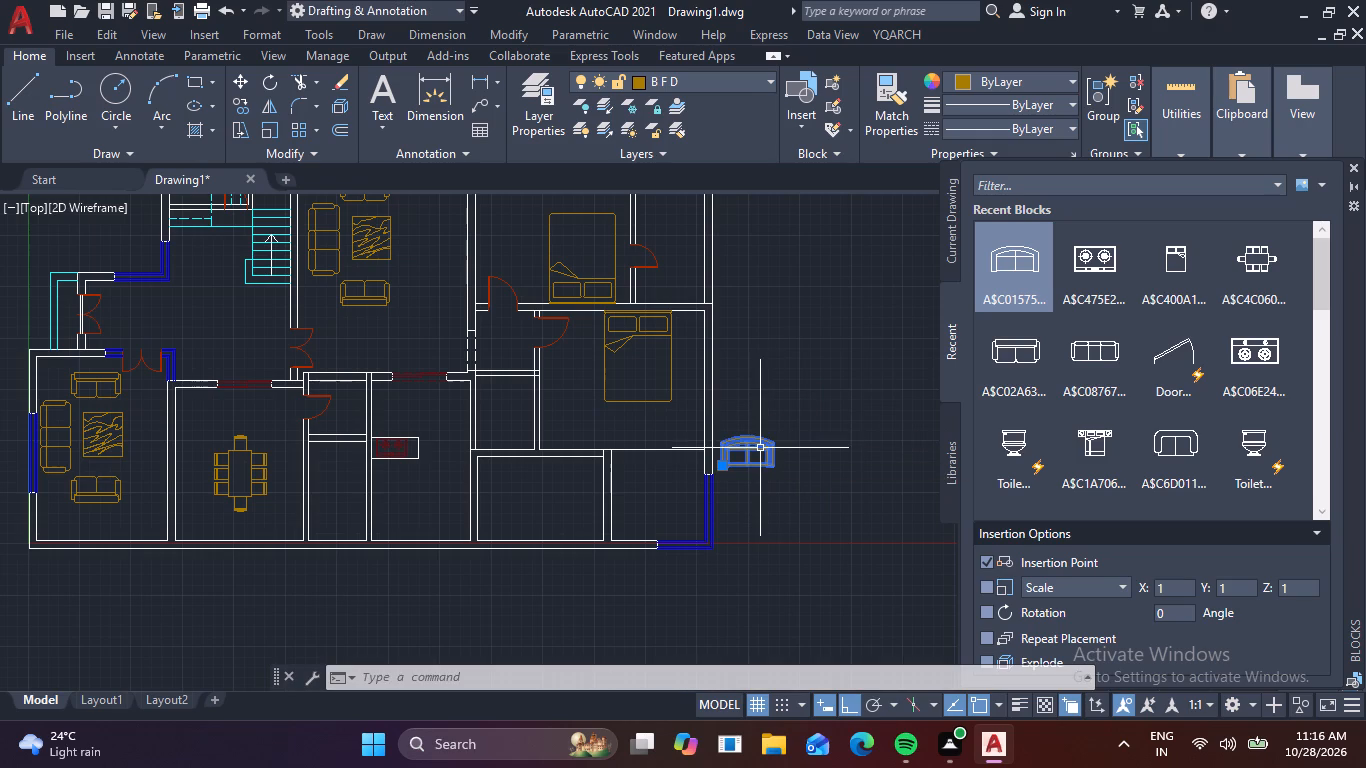
key("r")
key("o")
key("space")
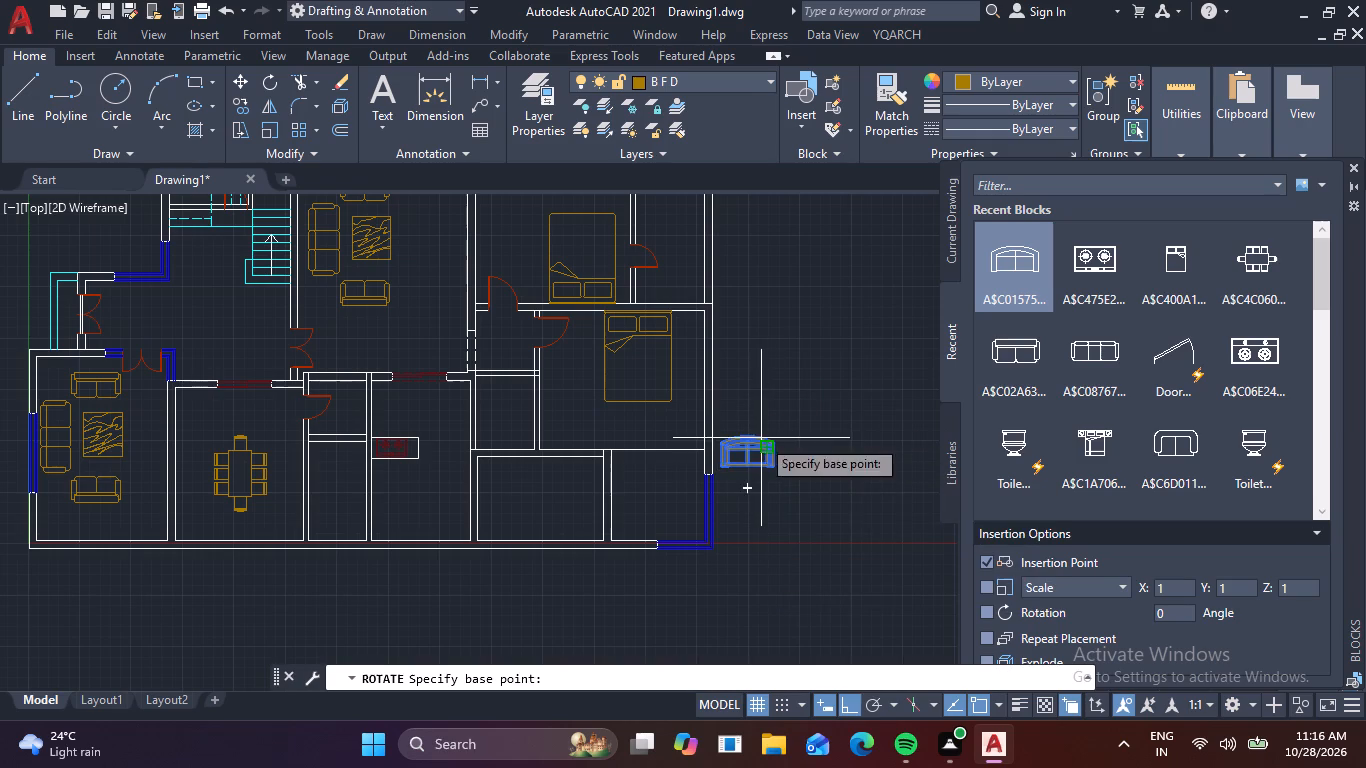
left_click(761, 438)
left_click(801, 388)
Move the sofa by the midpoint of its curved back into the south-east corner room beside the west wall, with Ortho off.
left_click_drag(817, 470, 795, 451)
left_click(740, 417)
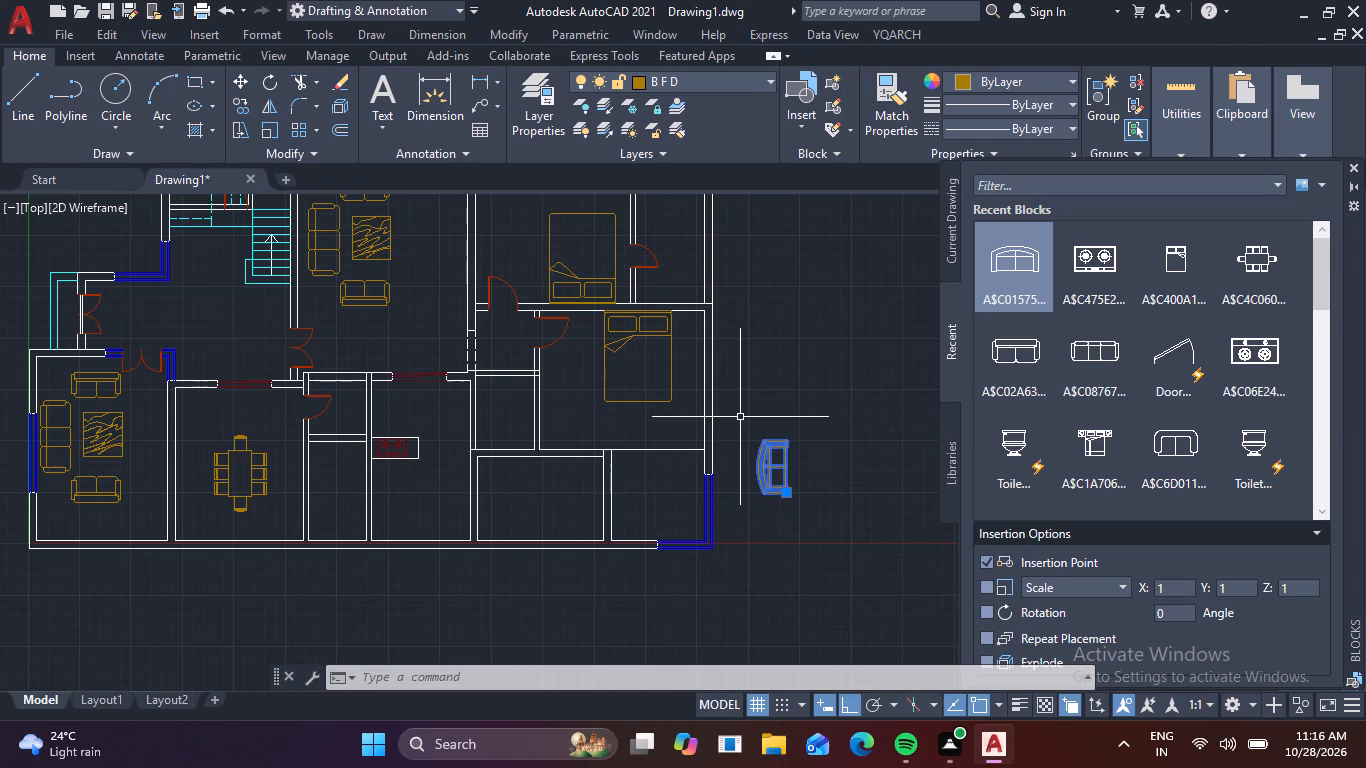
type("M")
key("space")
scroll(744, 464, "up", 3)
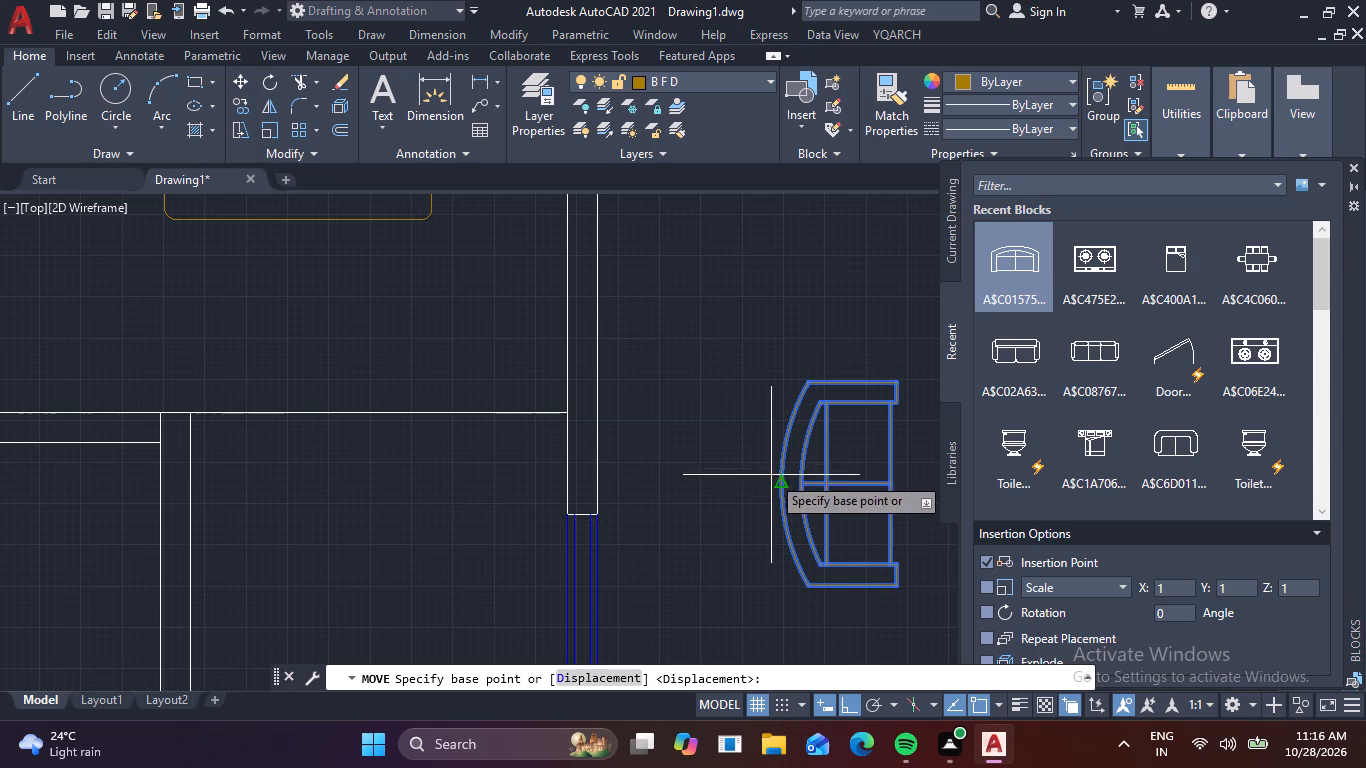
left_click(776, 485)
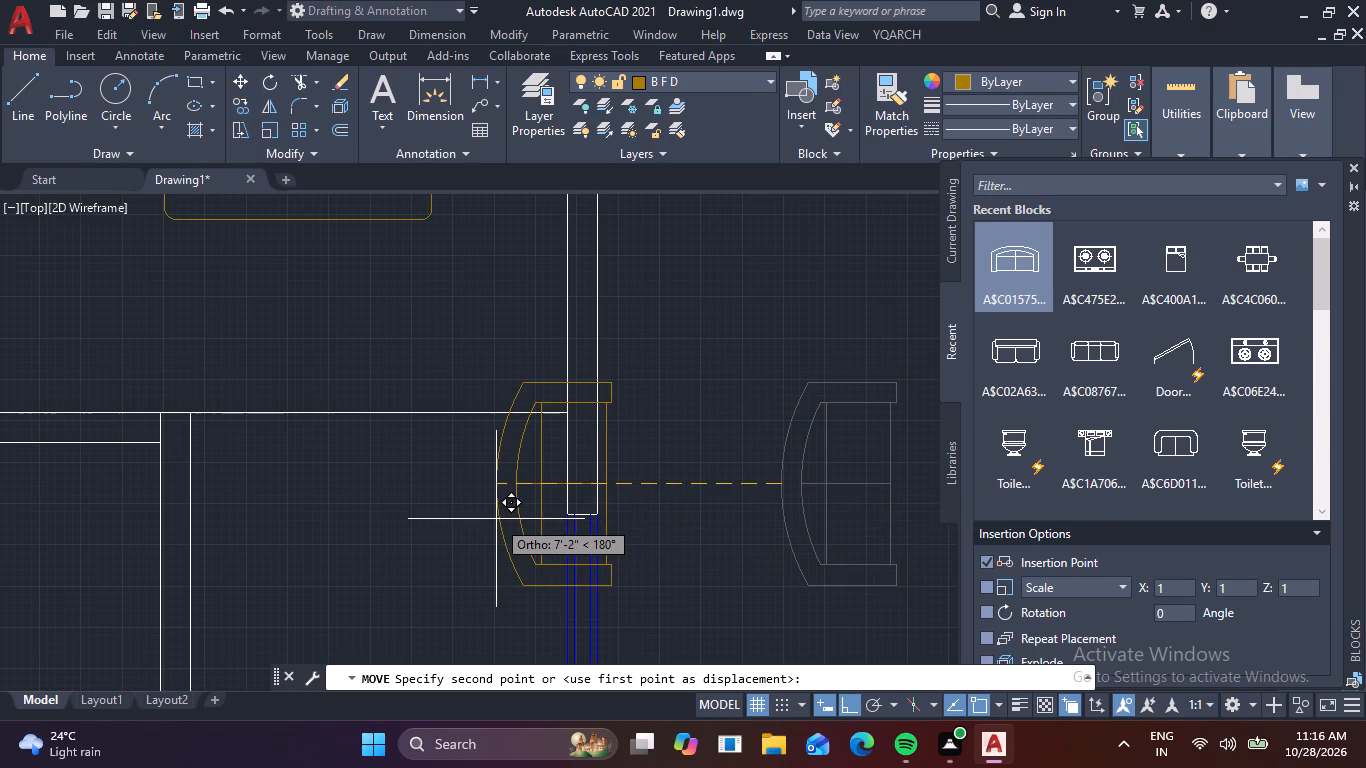
key("F8")
middle_click_drag(426, 559, 630, 360)
scroll(630, 360, "down", 1)
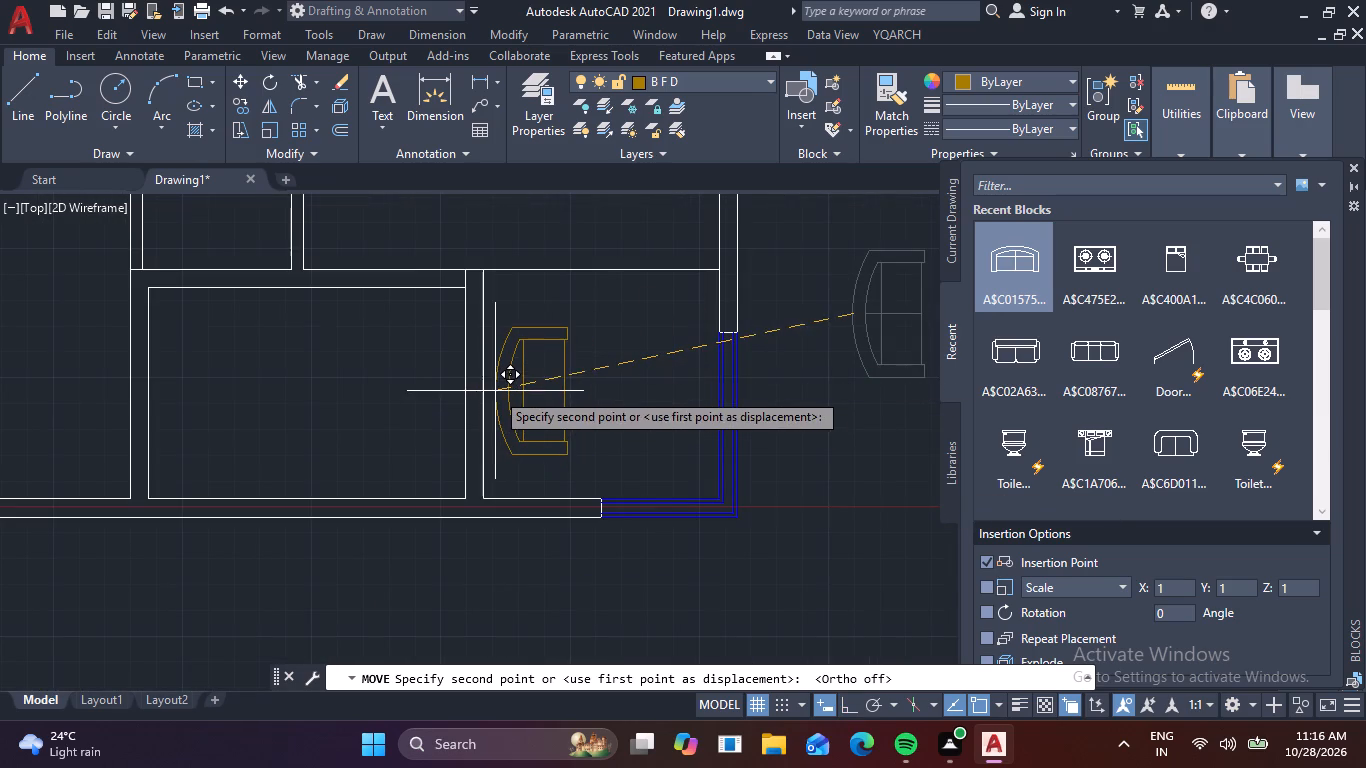
scroll(495, 382, "up", 2)
left_click(481, 380)
scroll(655, 431, "down", 2)
middle_click_drag(771, 438, 699, 428)
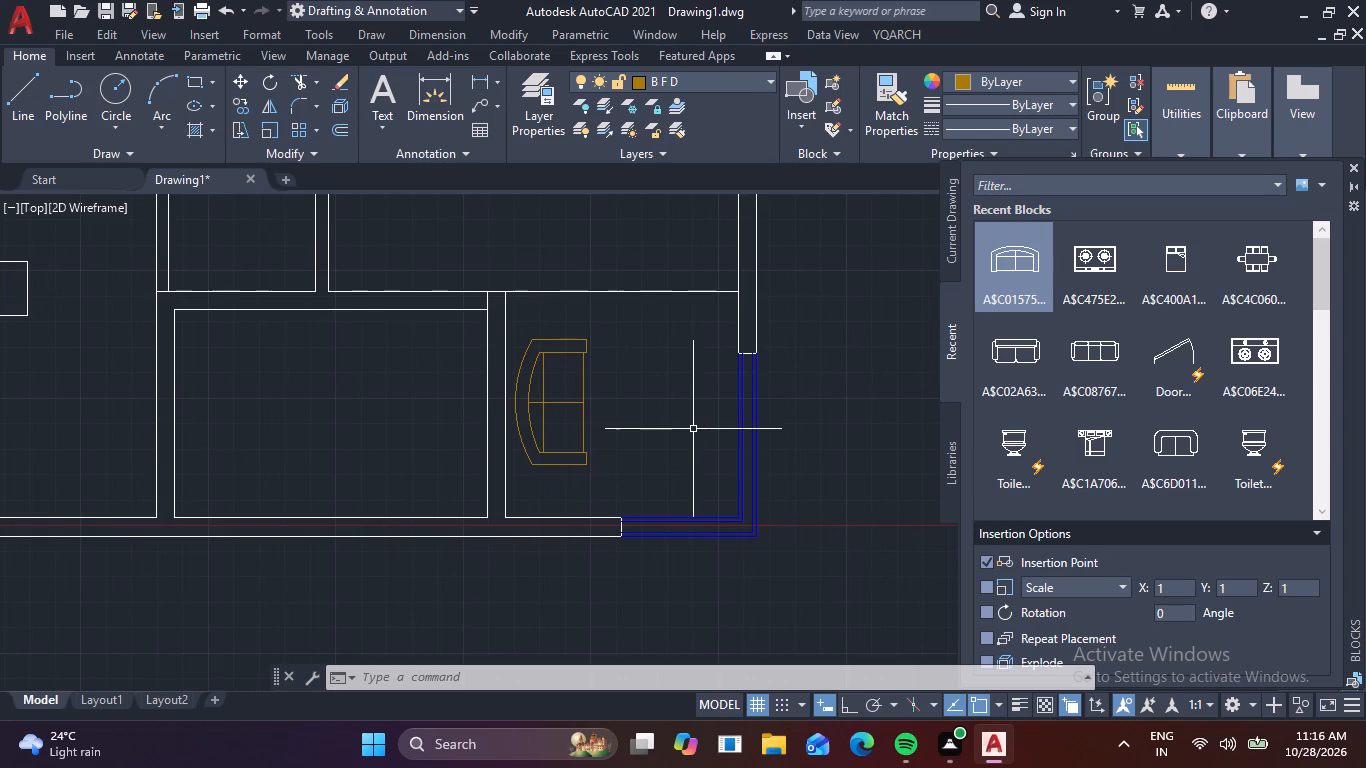
Draw a freehand upright rectangle as a table east of the curved-back sofa, slightly shorter than the sofa.
type("REC")
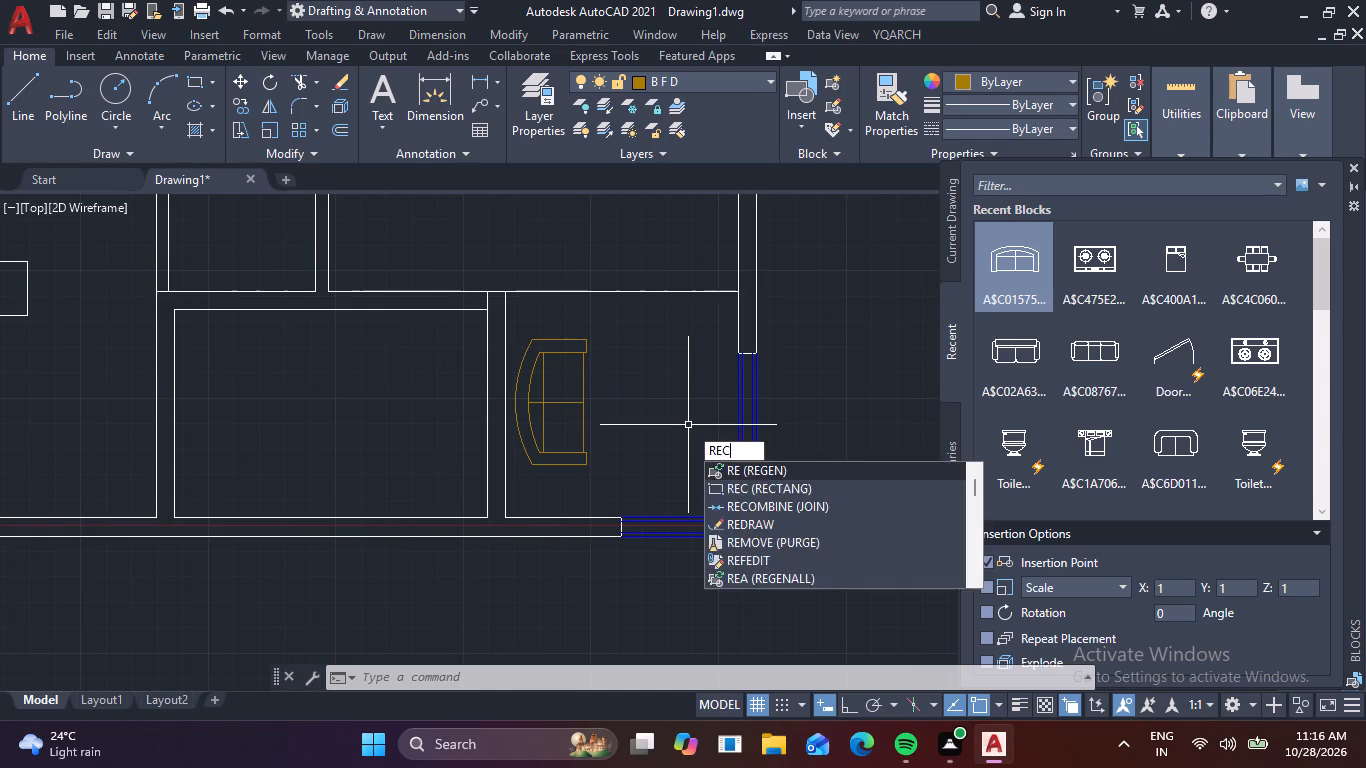
key("space")
scroll(635, 393, "up", 2)
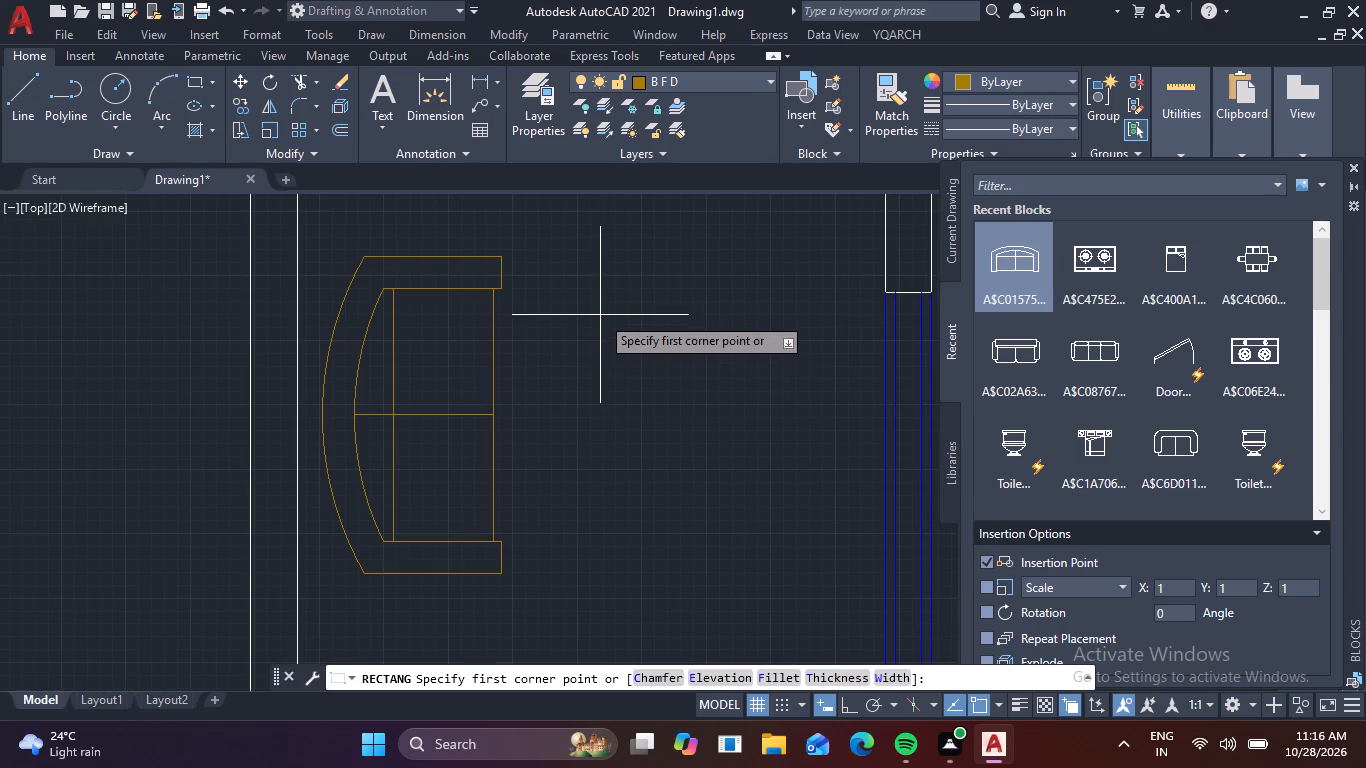
left_click(593, 275)
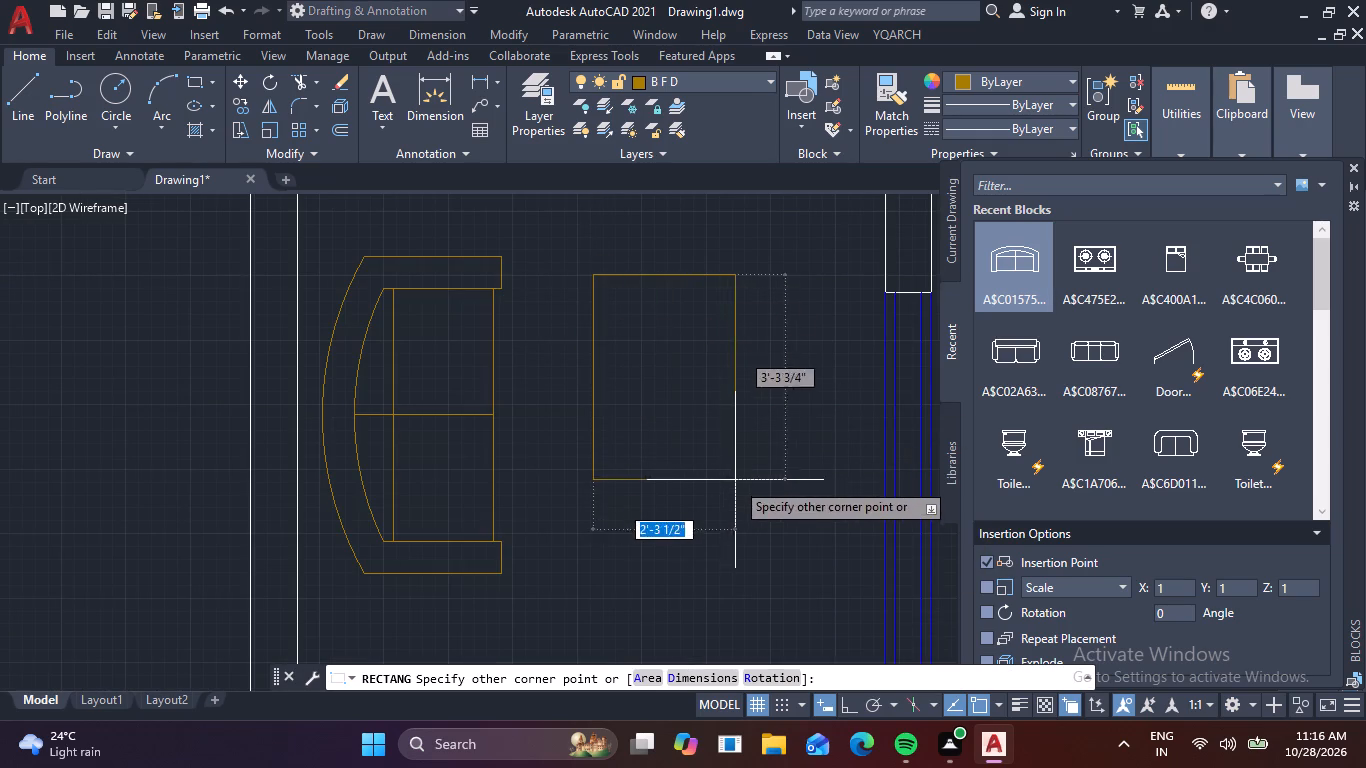
left_click(755, 517)
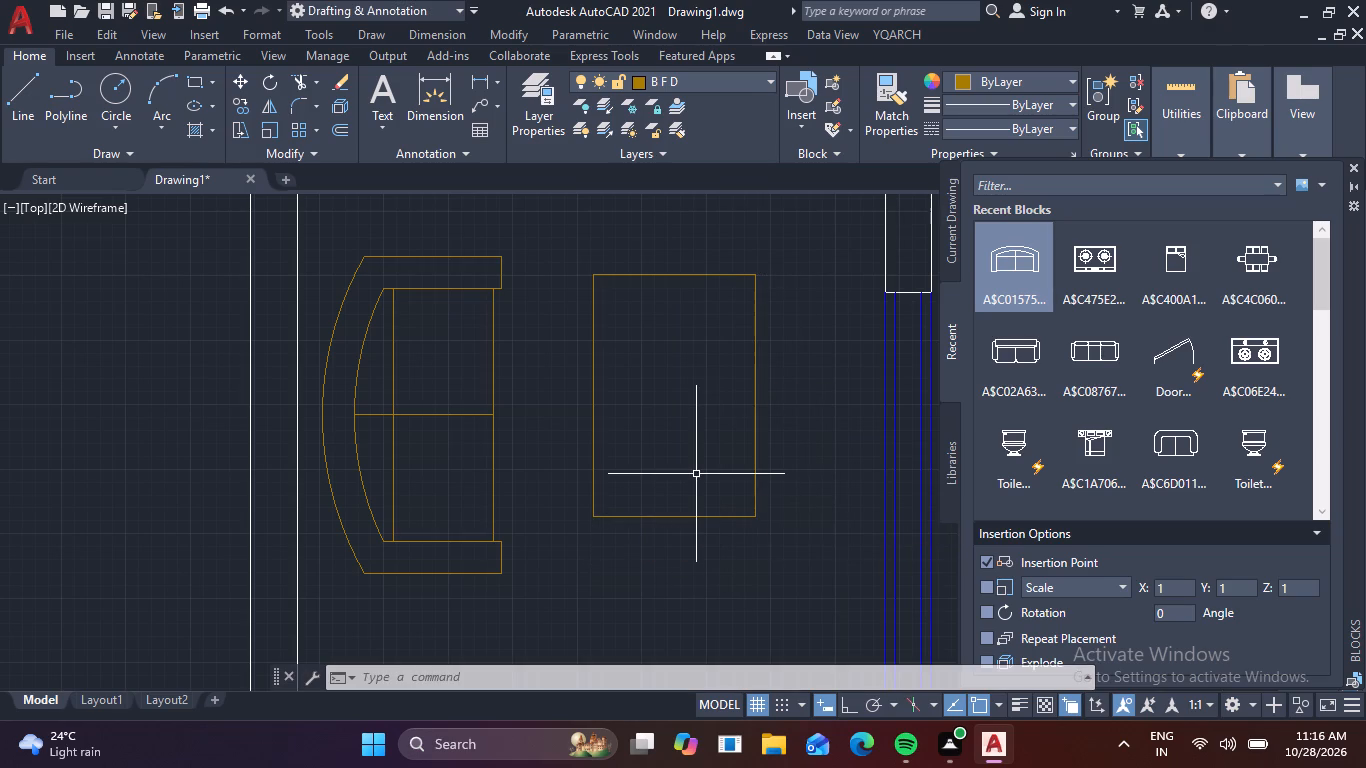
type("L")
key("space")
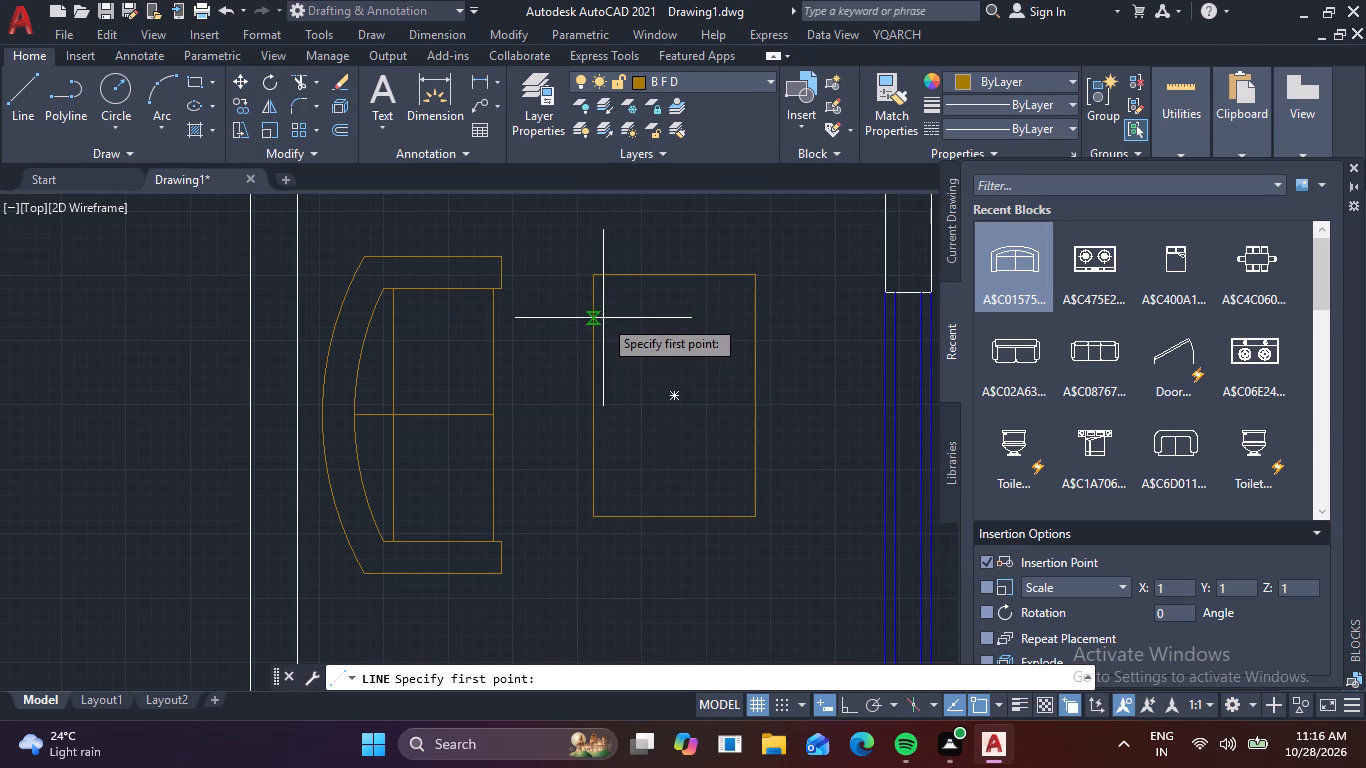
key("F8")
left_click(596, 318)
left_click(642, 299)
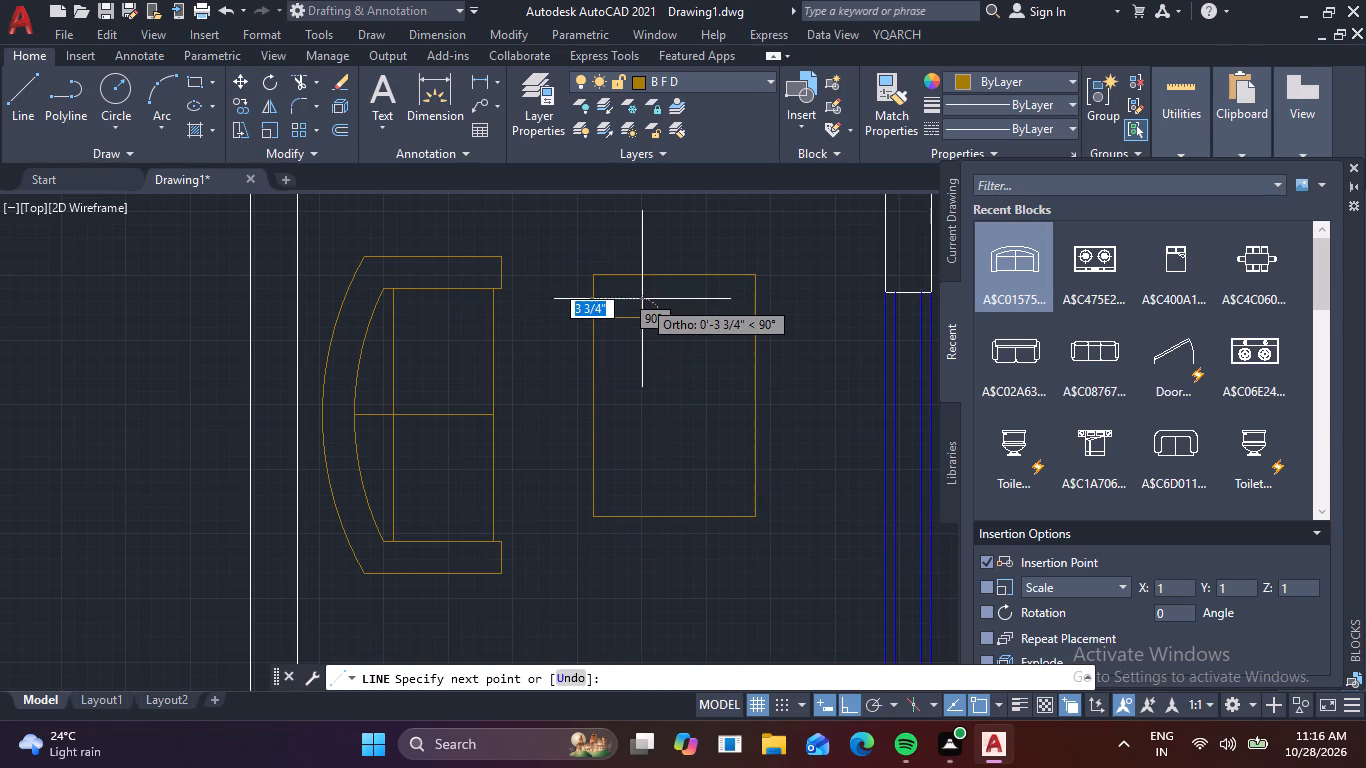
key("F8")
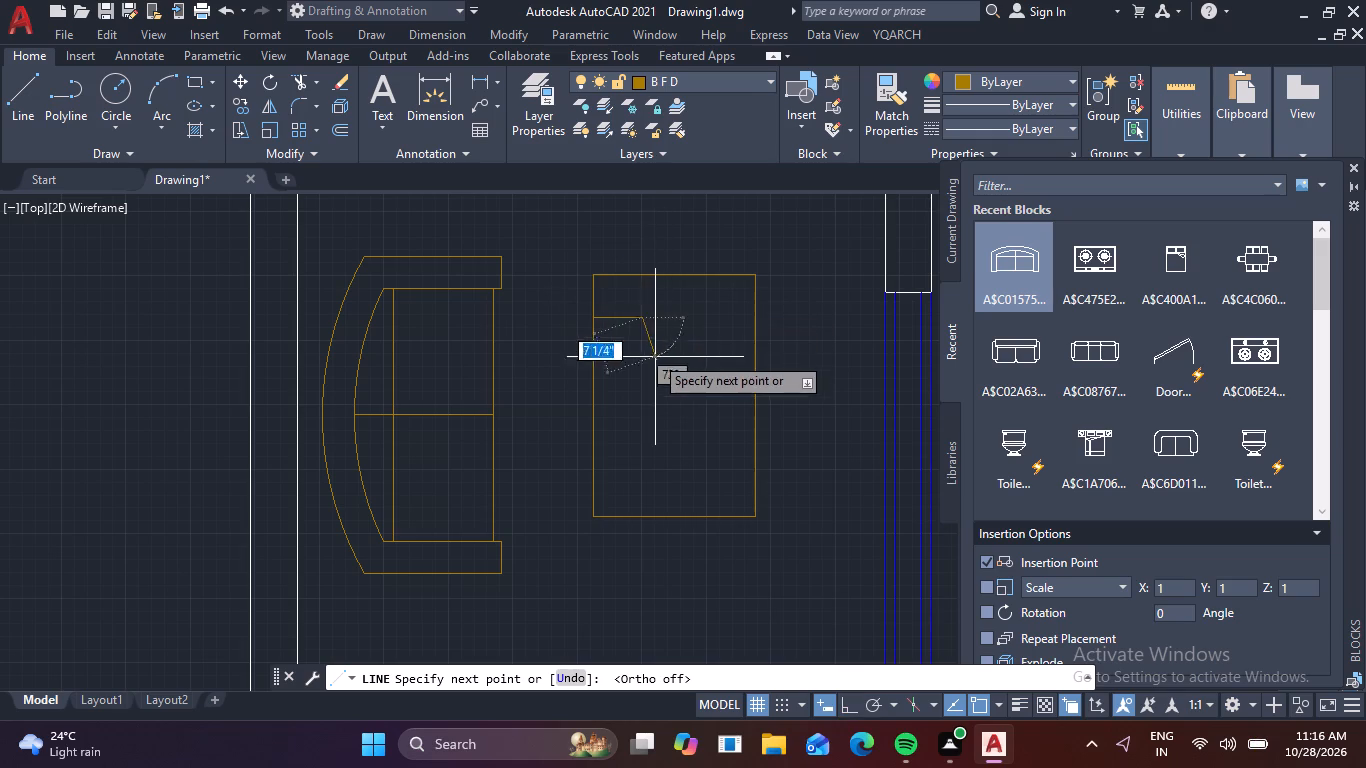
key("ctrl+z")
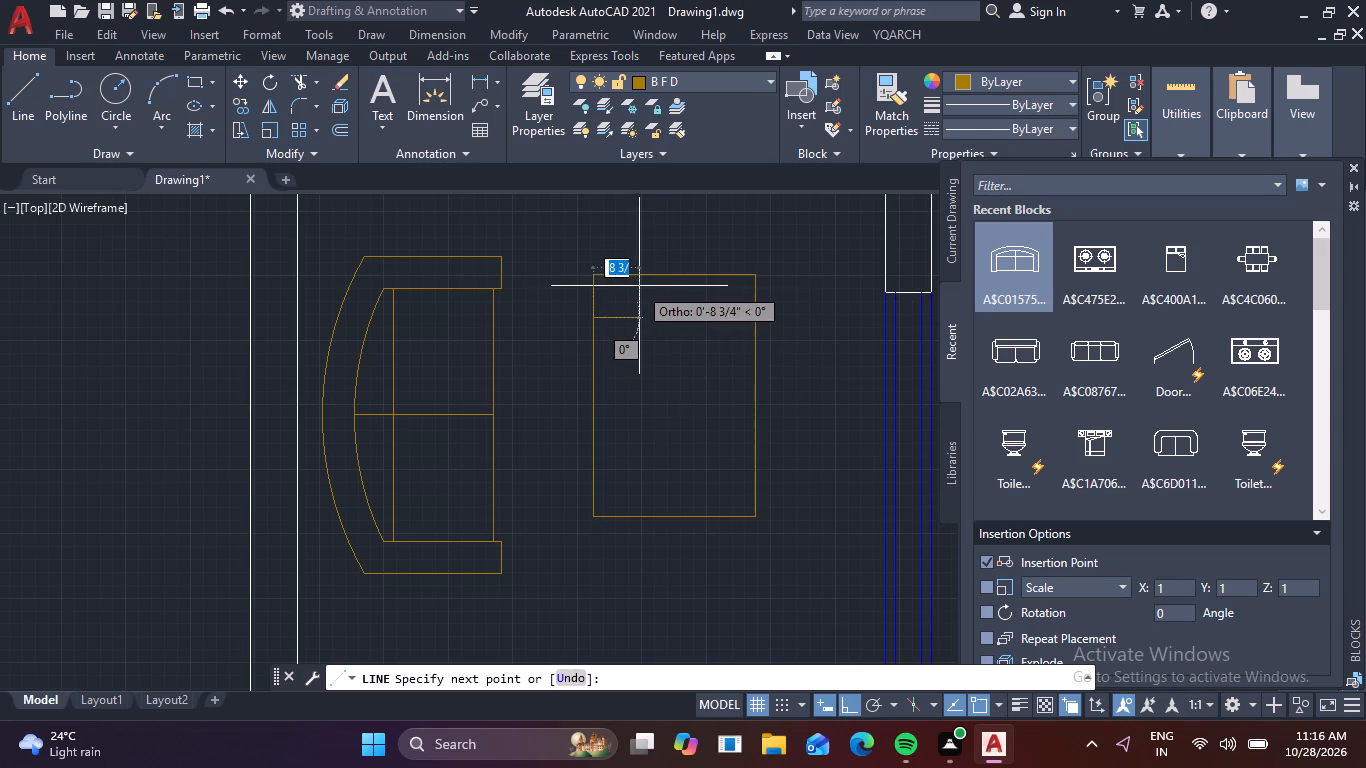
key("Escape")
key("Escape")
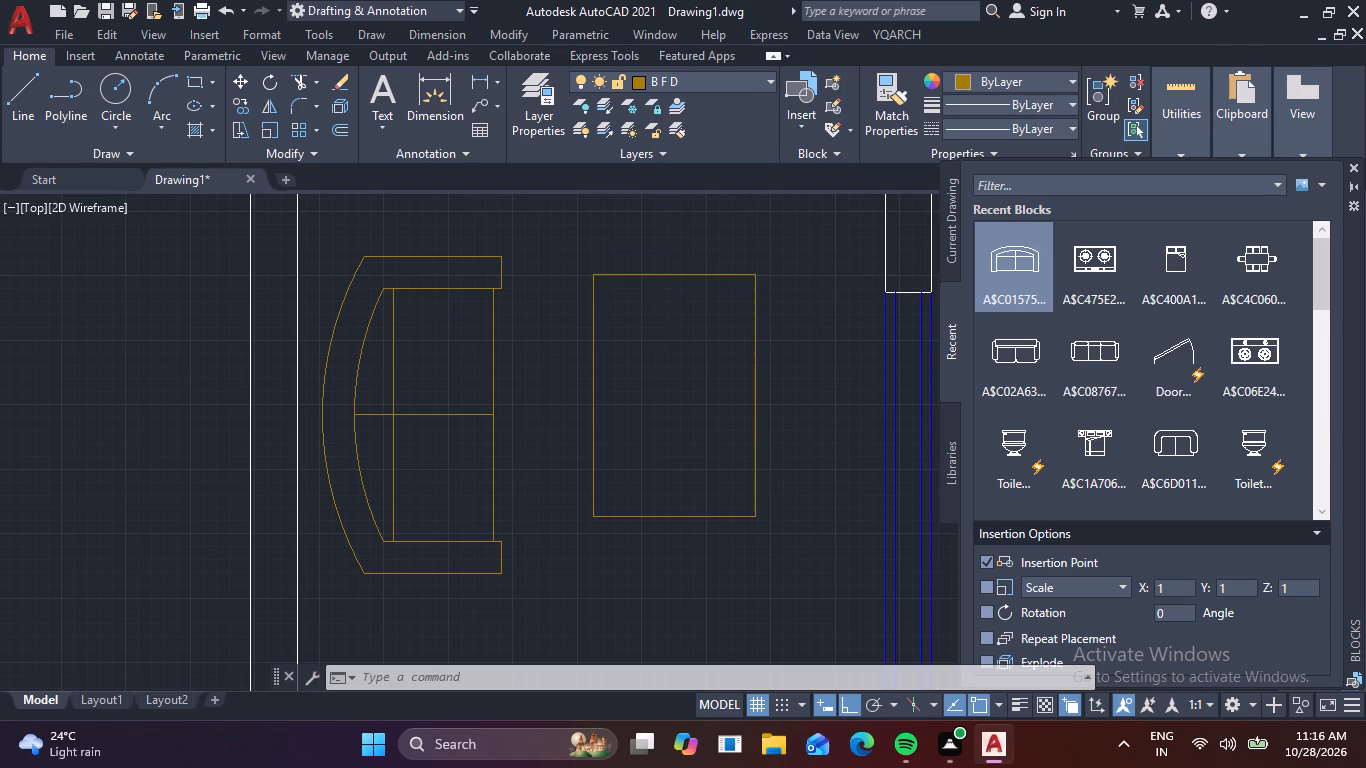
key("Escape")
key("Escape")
With Ortho off, draw a freehand zigzag line across the table's top, from near the north end of its west edge to its north-east corner.
key("l")
key("space")
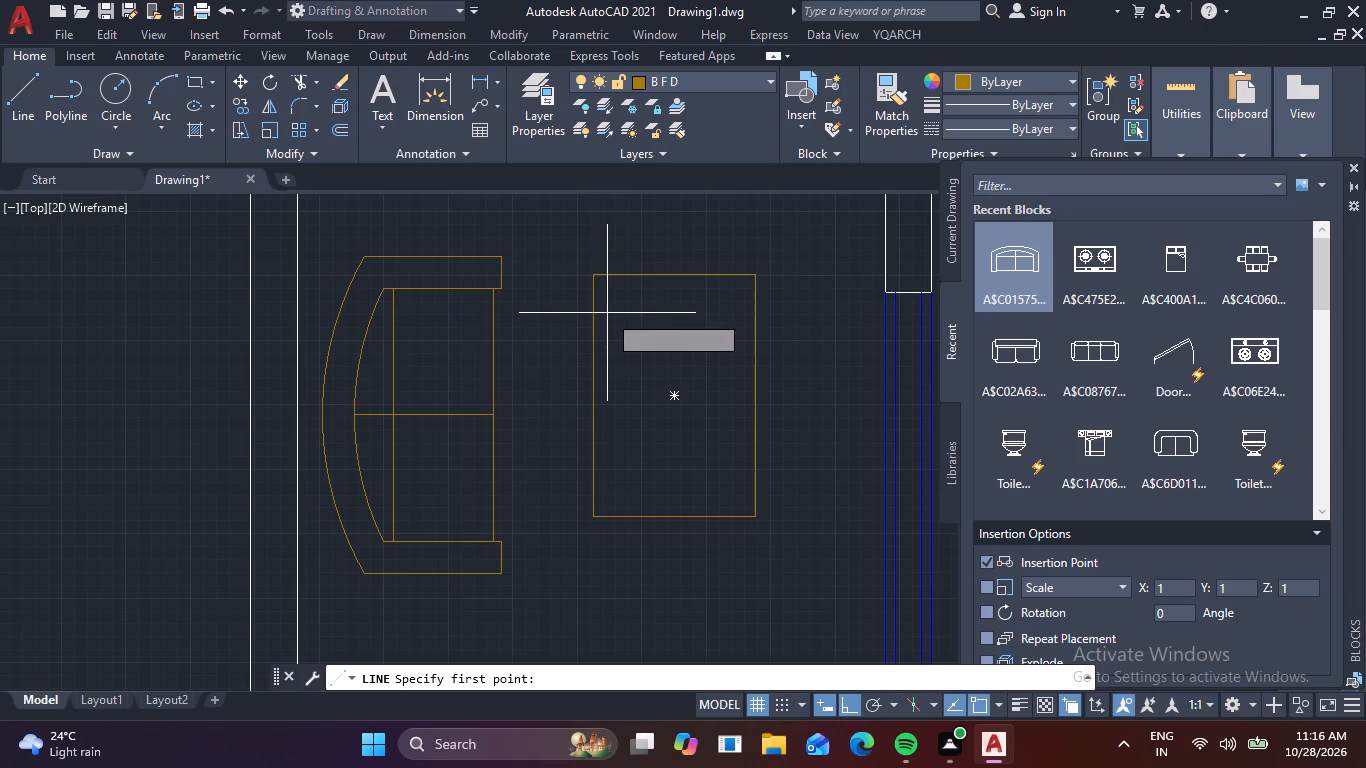
key("F8")
scroll(603, 314, "up", 2)
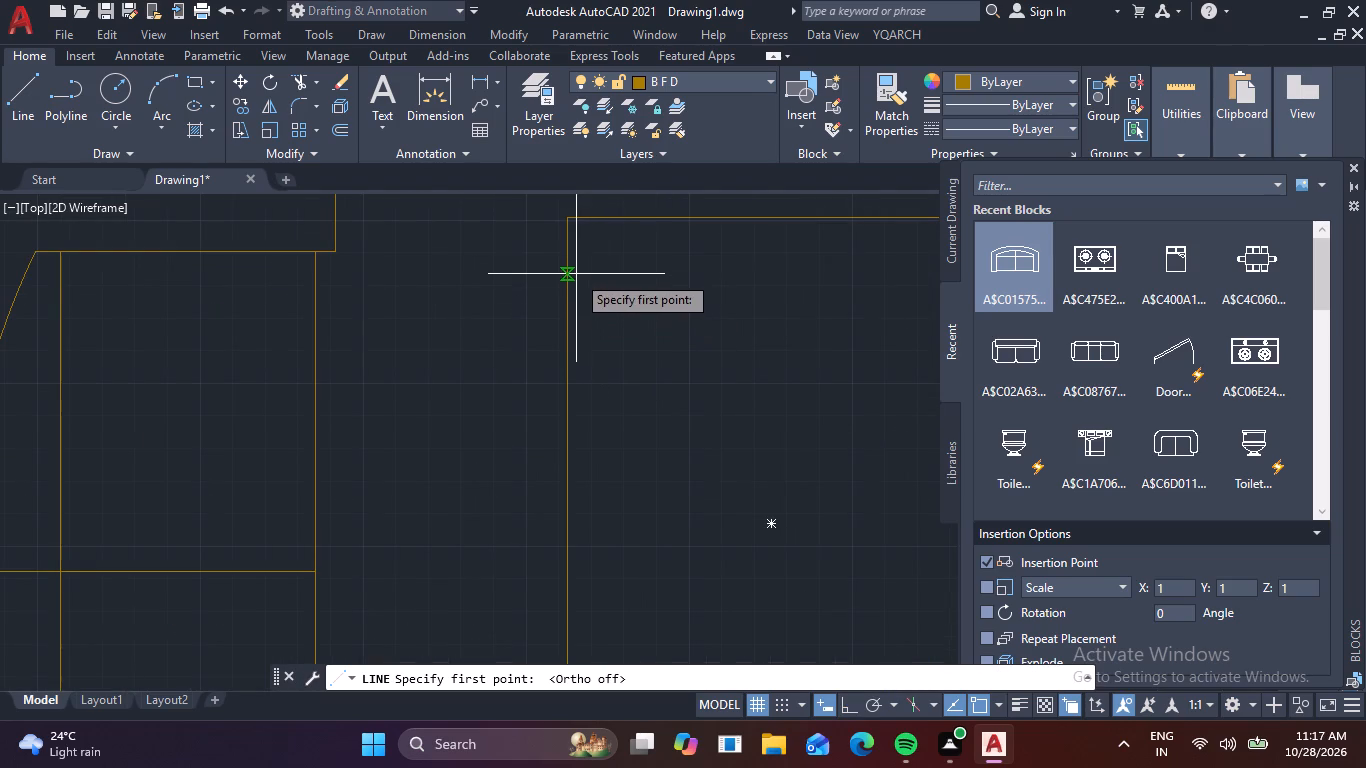
left_click(577, 270)
left_click_drag(674, 249, 672, 250)
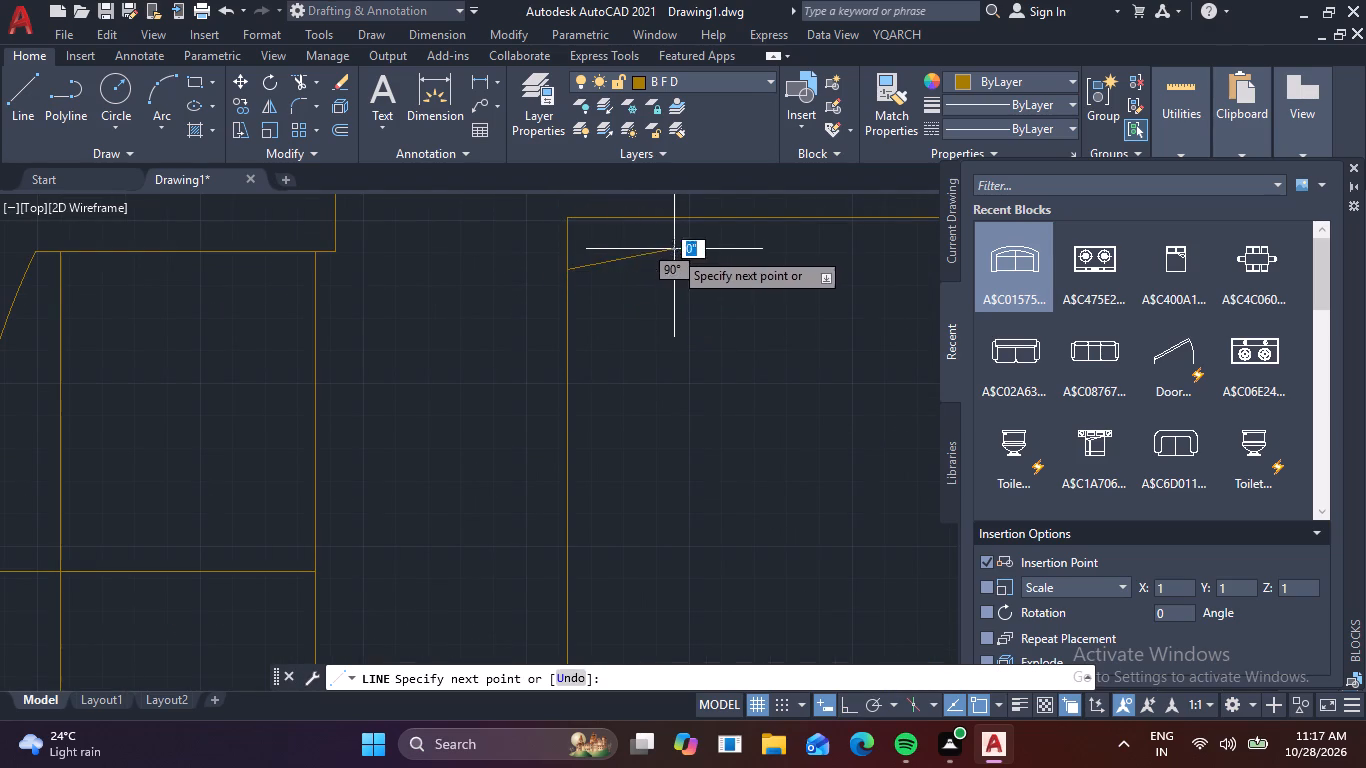
left_click_drag(672, 250, 660, 259)
left_click_drag(645, 268, 623, 282)
left_click(604, 295)
middle_click_drag(766, 265, 482, 301)
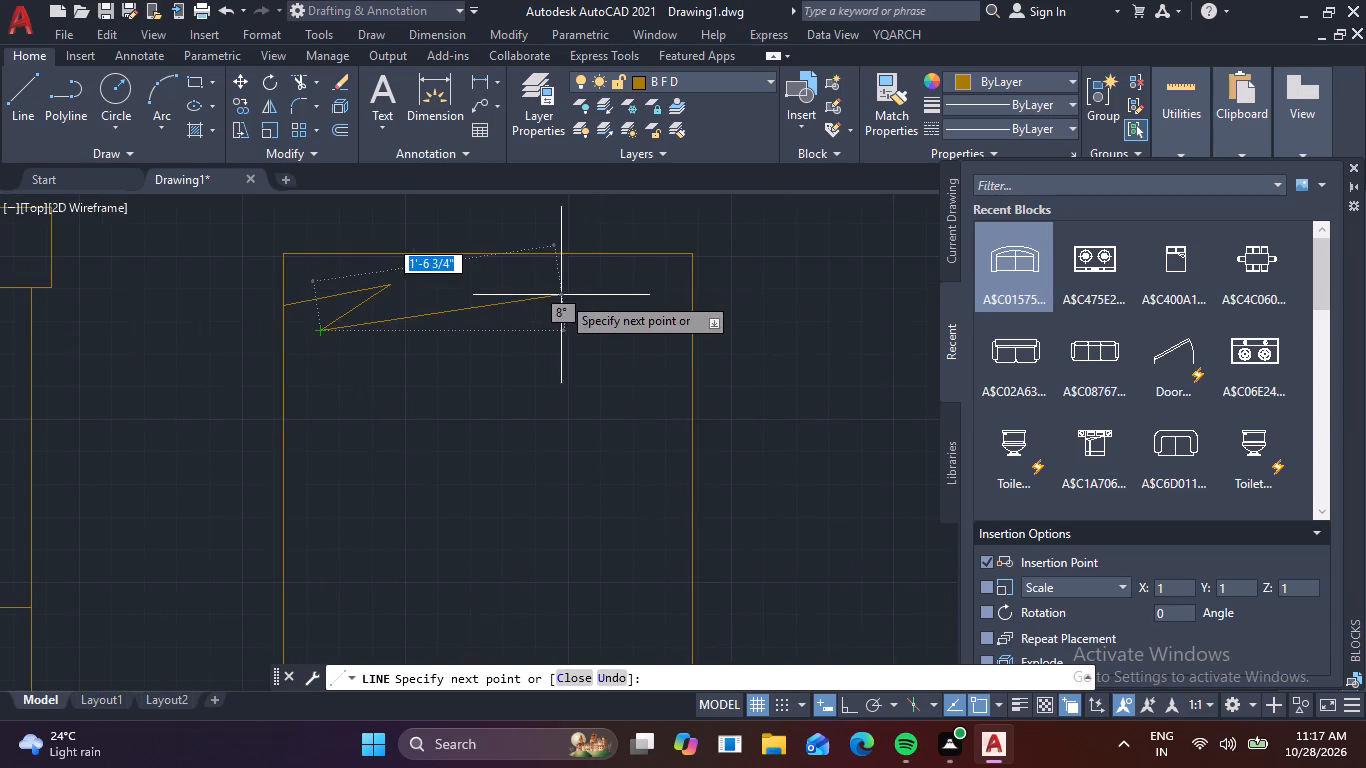
left_click_drag(592, 288, 559, 300)
left_click(557, 309)
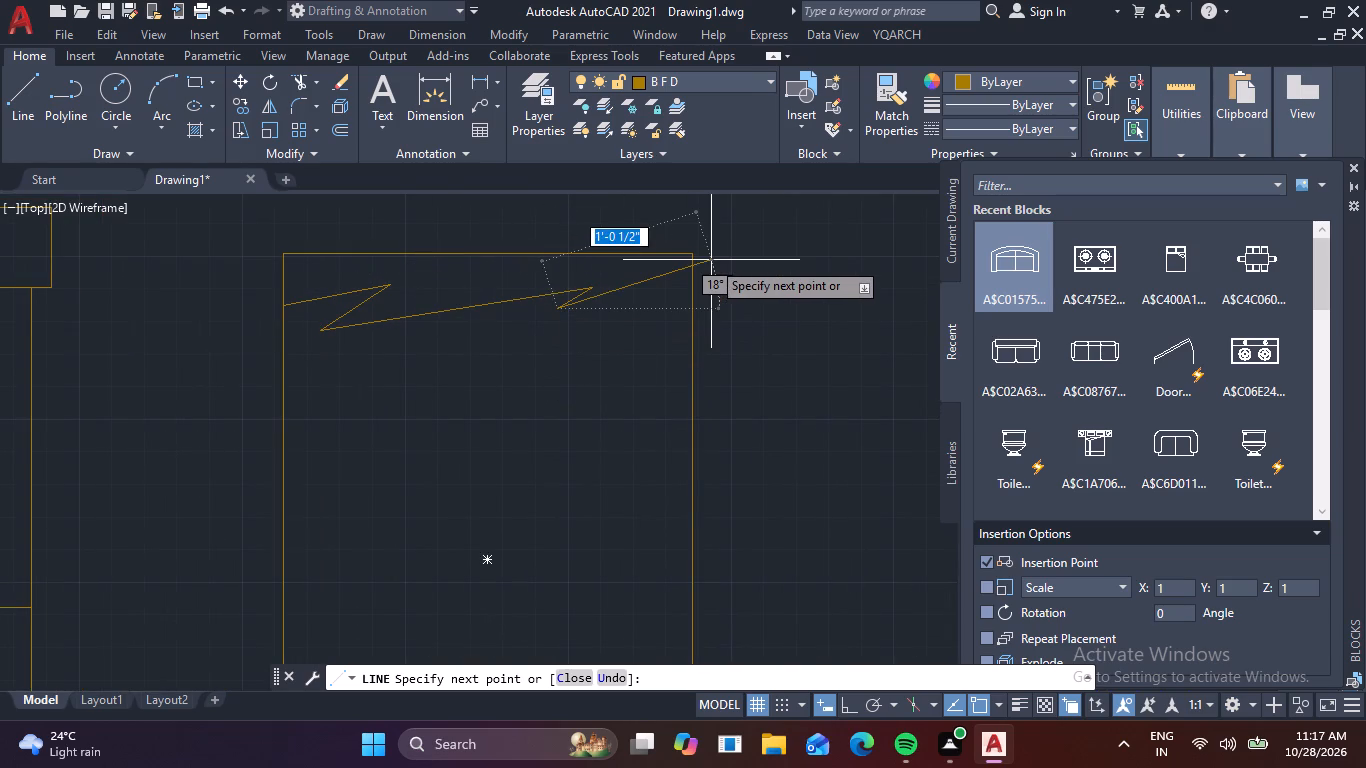
left_click(695, 260)
key("space")
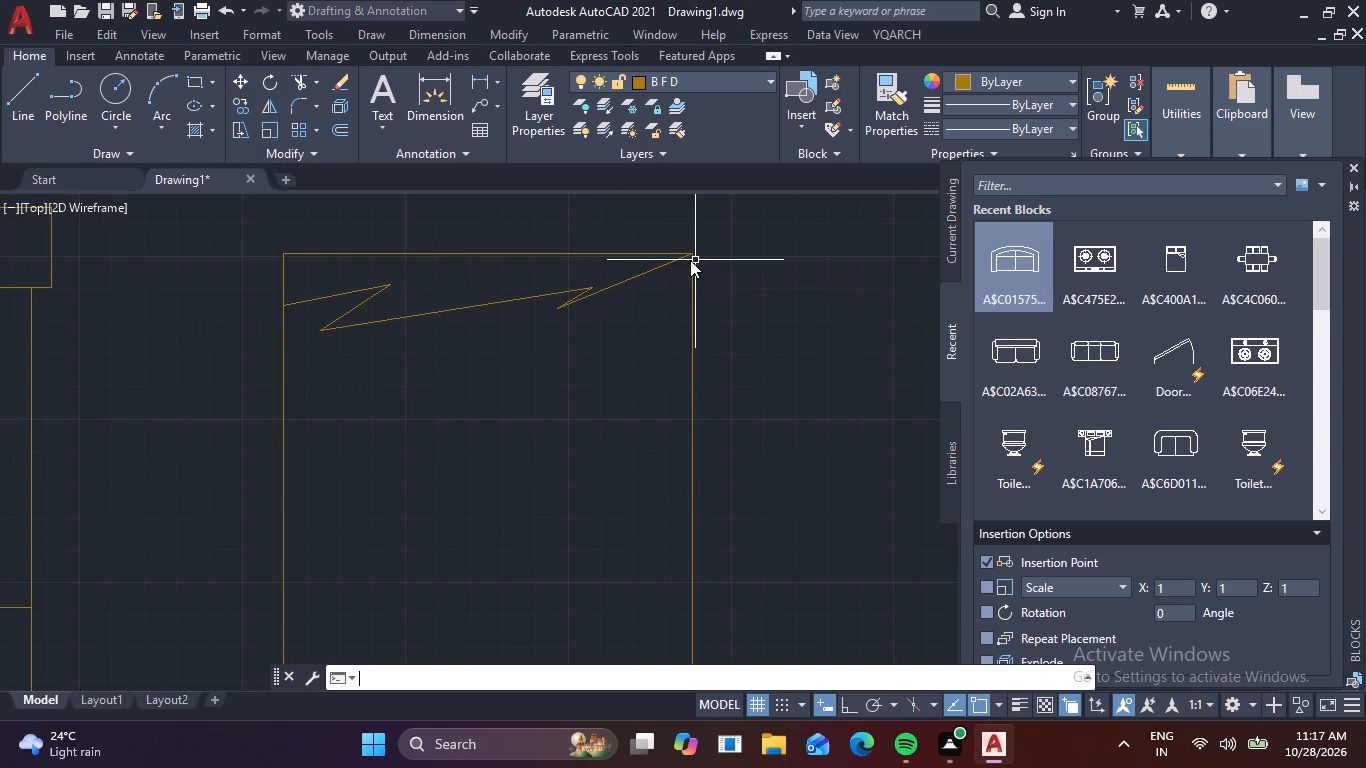
Draw a second freehand zigzag line across the table below the first, from its west edge to its east edge.
key("space")
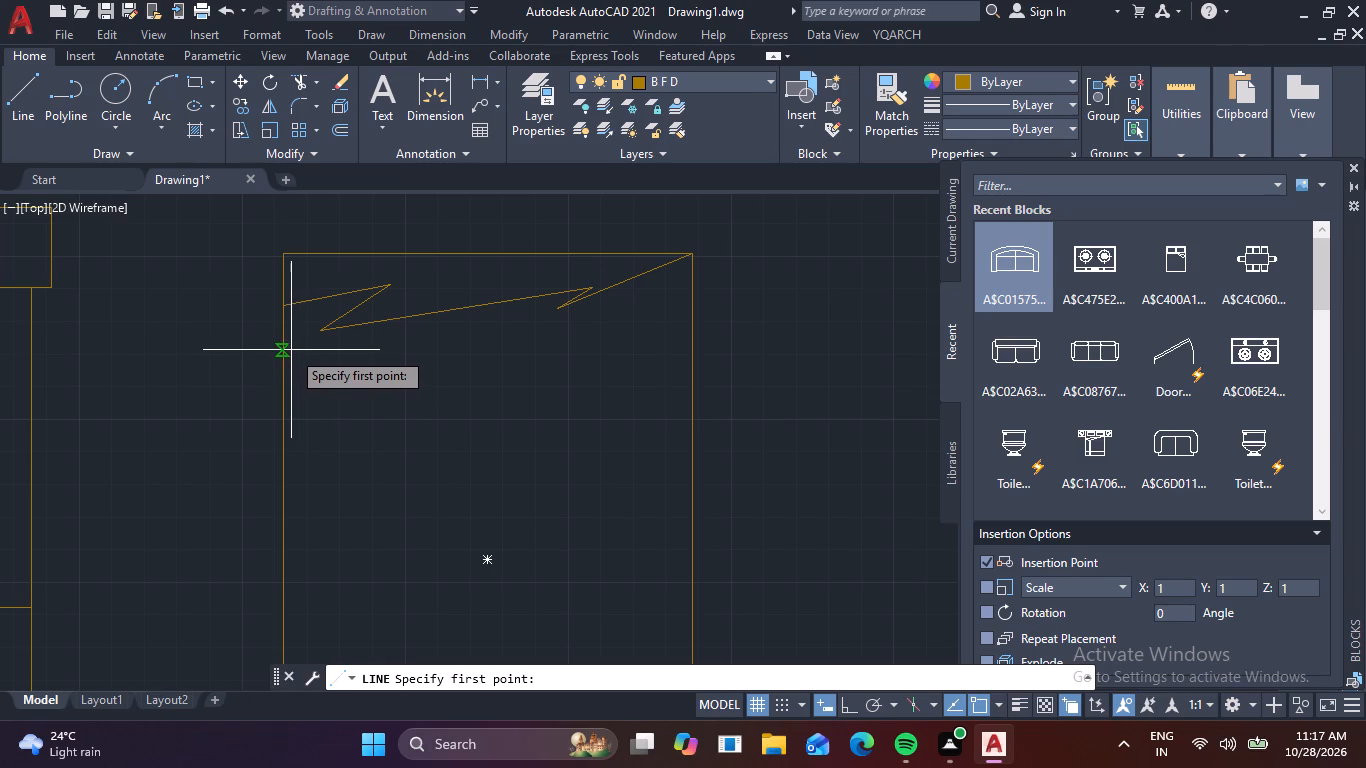
left_click(277, 343)
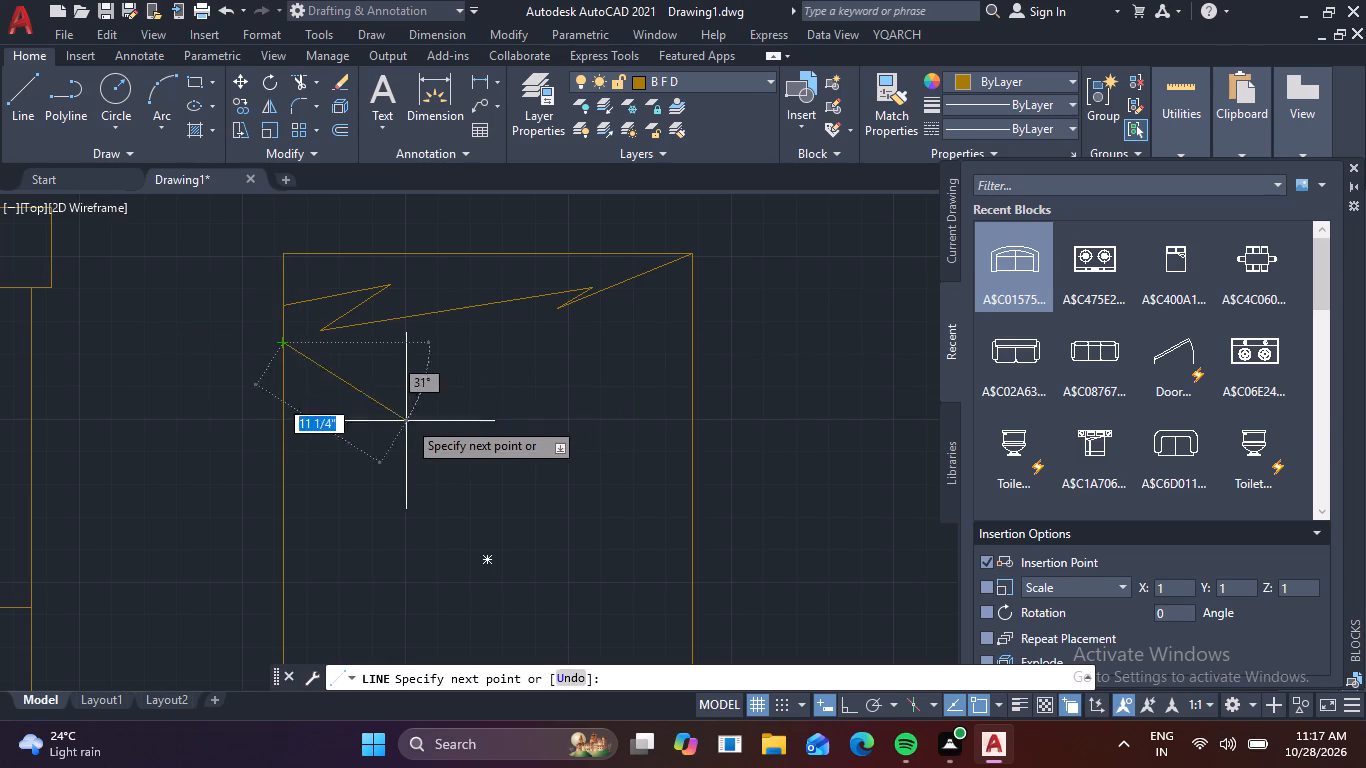
left_click_drag(447, 366, 415, 373)
left_click(381, 381)
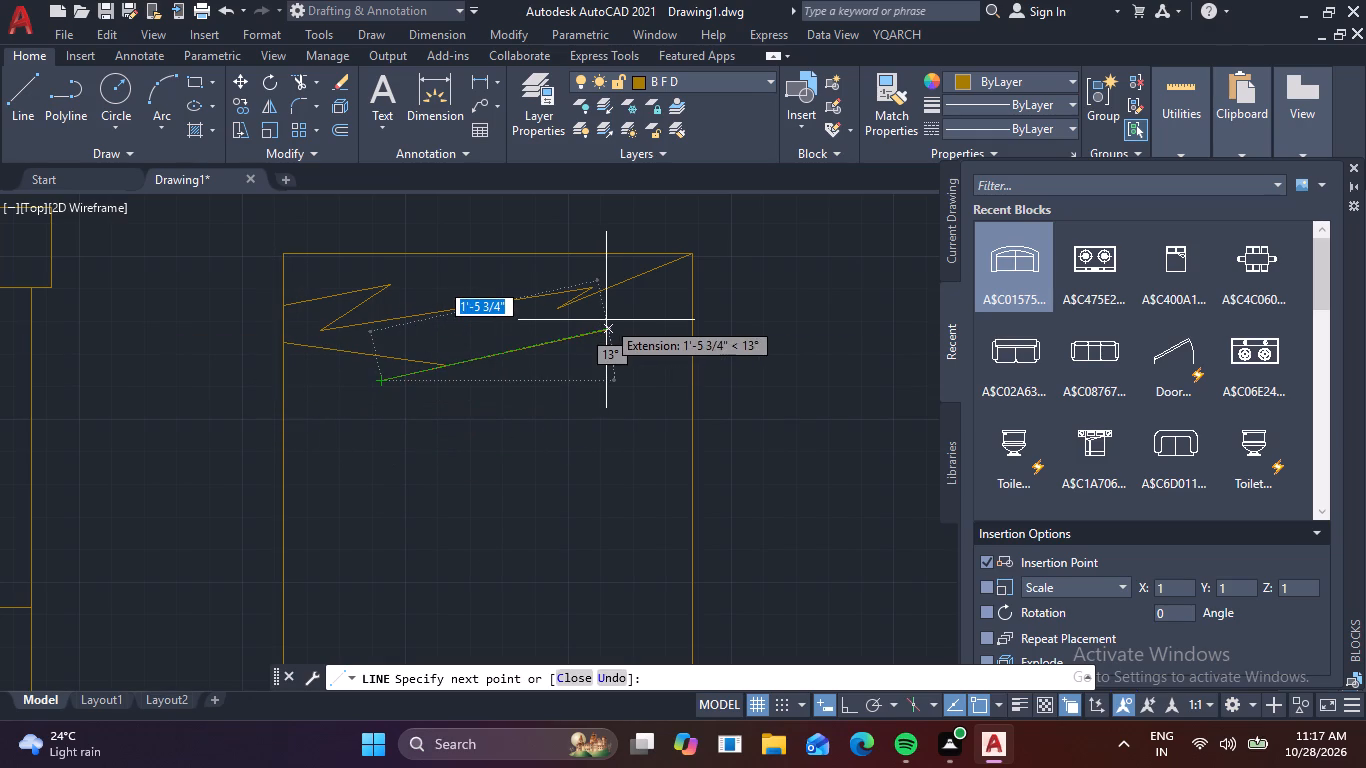
left_click_drag(606, 320, 591, 324)
left_click_drag(591, 354, 600, 352)
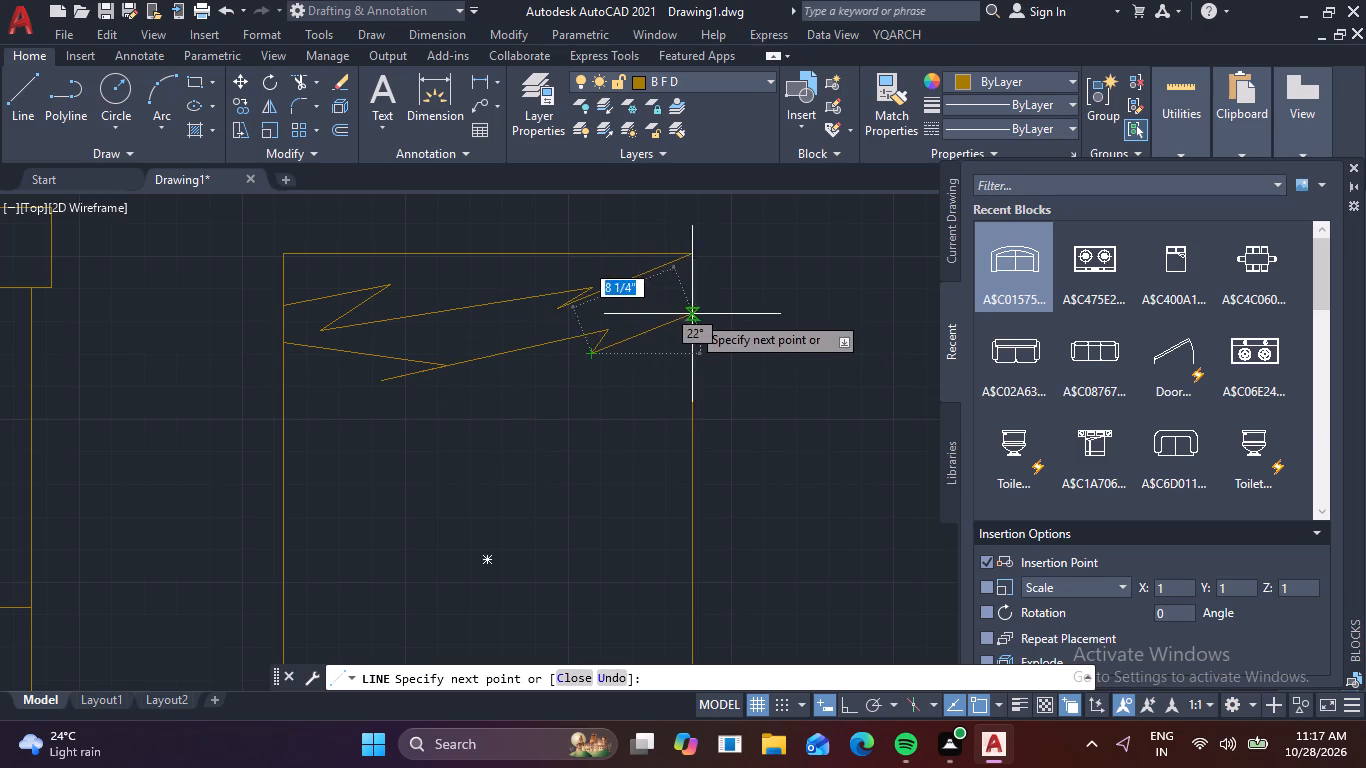
left_click(700, 312)
key("space")
Draw a third line across the table with one backward kink near the middle, finishing in a horizontal run to the east edge.
key("space")
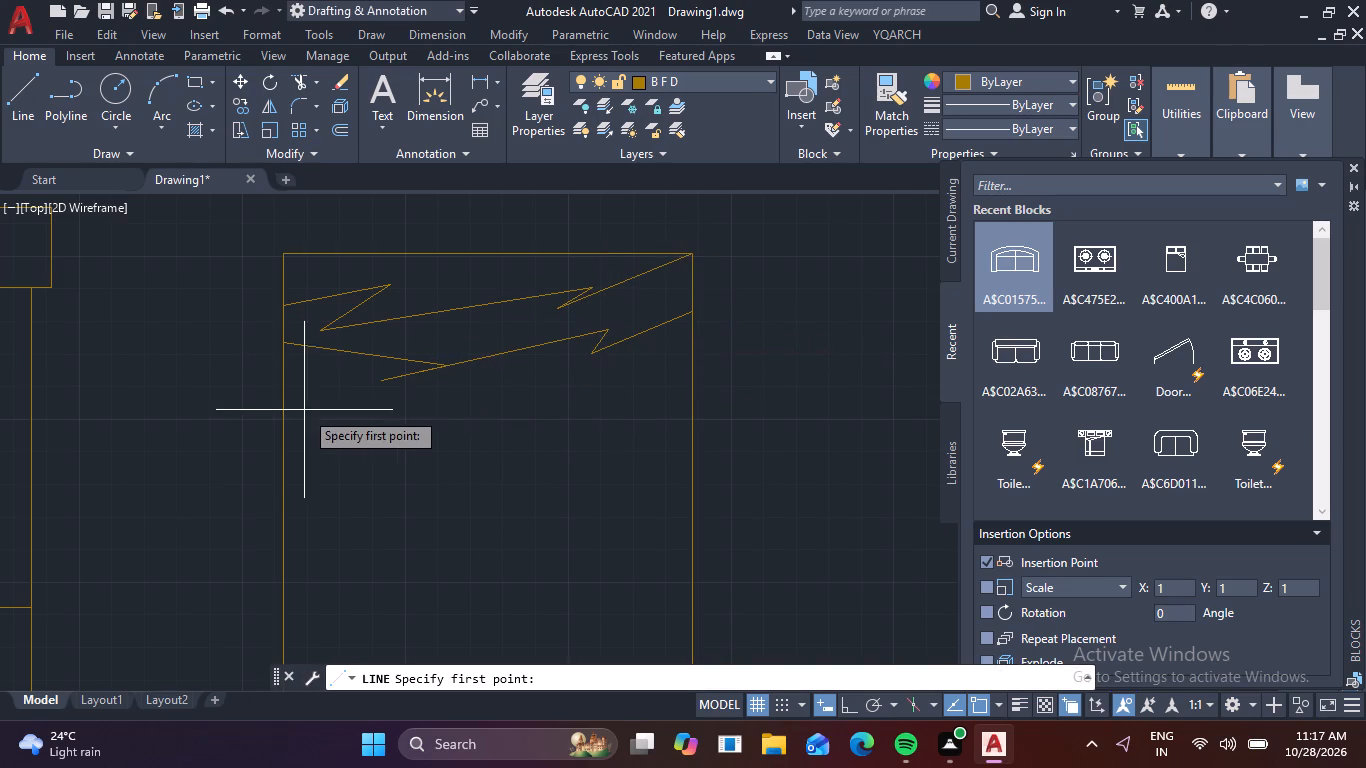
left_click(281, 408)
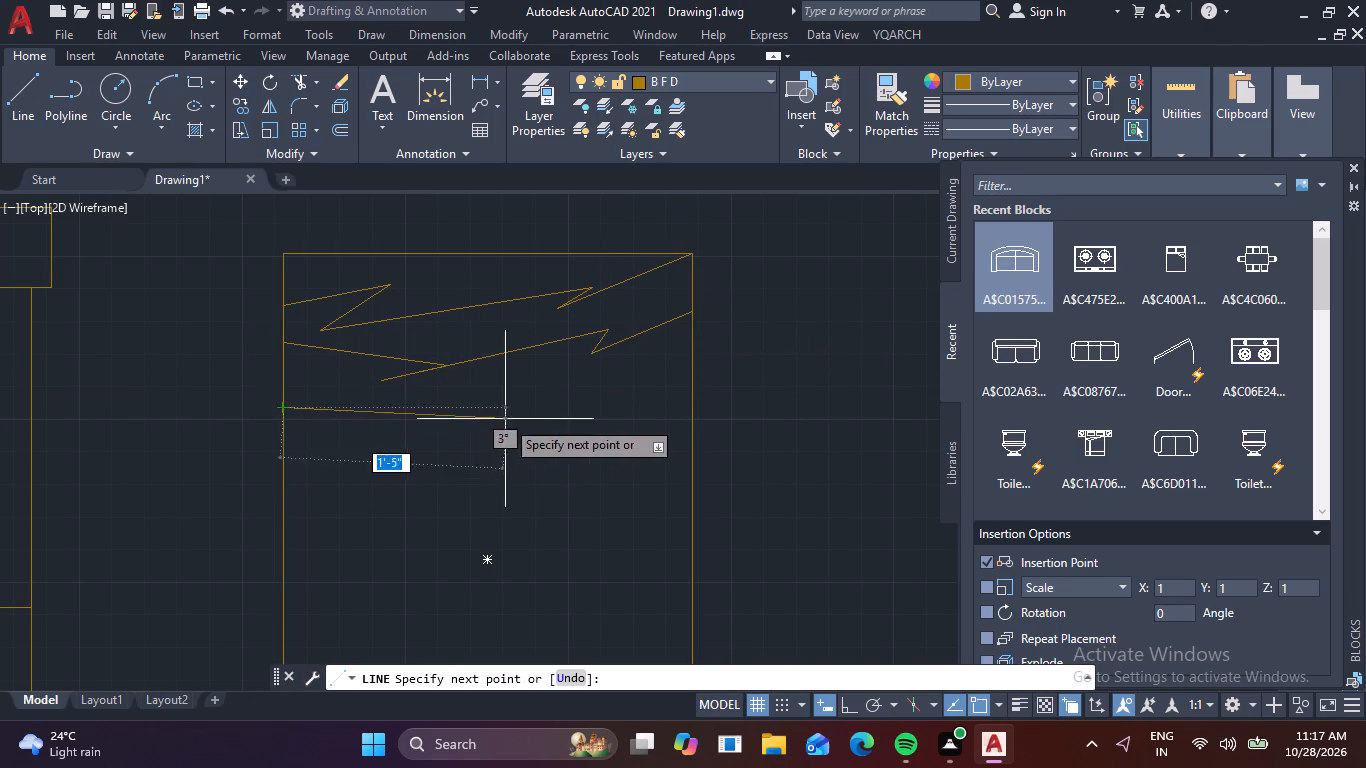
left_click(506, 428)
left_click(459, 398)
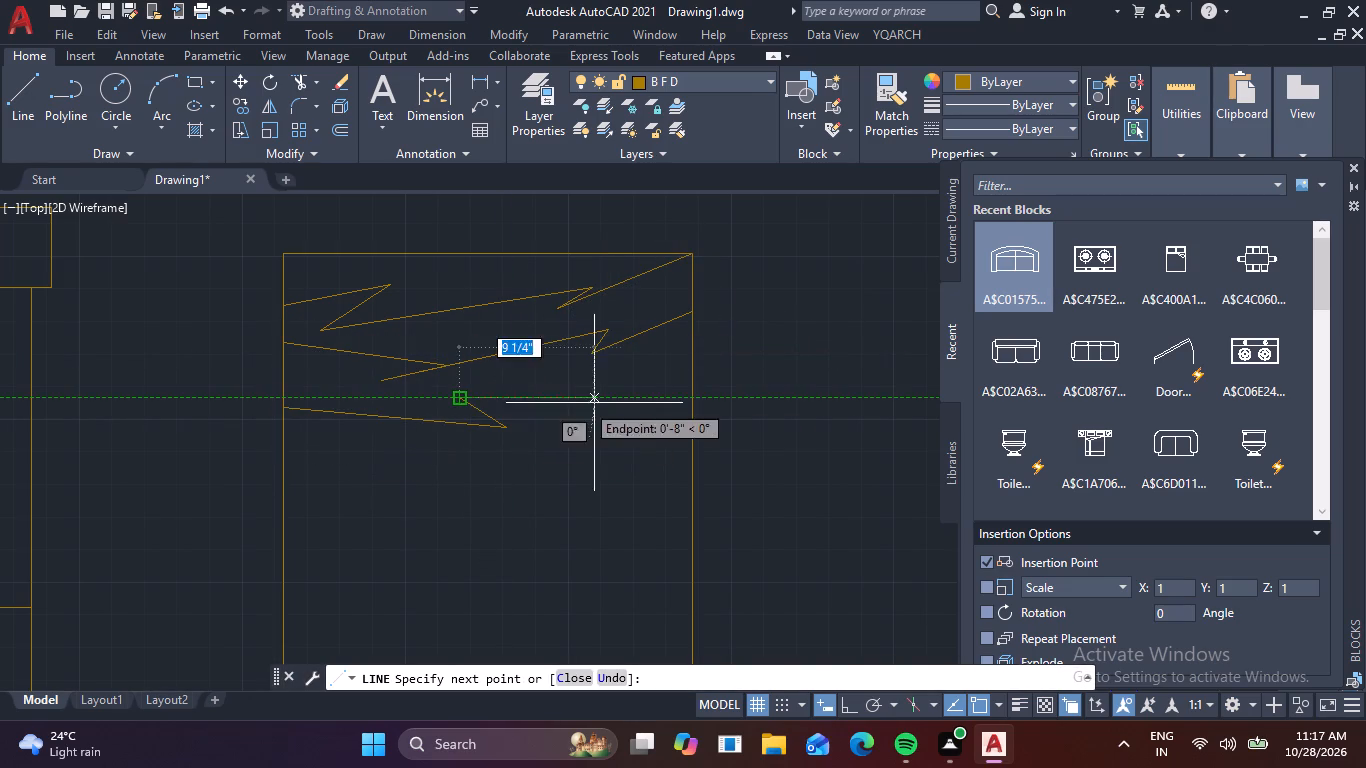
left_click(692, 402)
key("space")
Draw a fourth line across the table, dipping south, rising to a peak past the middle and sloping down to the east edge.
middle_click_drag(508, 476, 528, 368)
key("space")
left_click(304, 366)
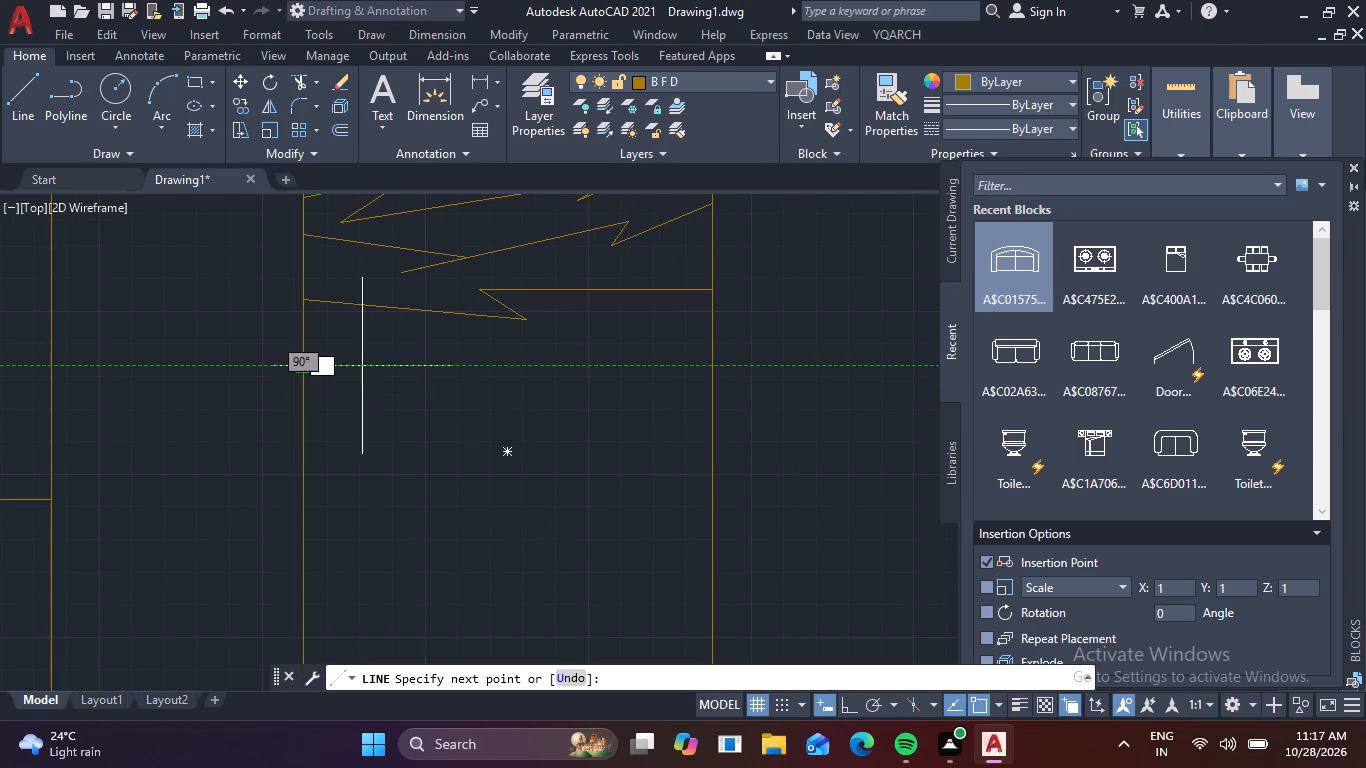
left_click(439, 368)
left_click(406, 390)
left_click(534, 346)
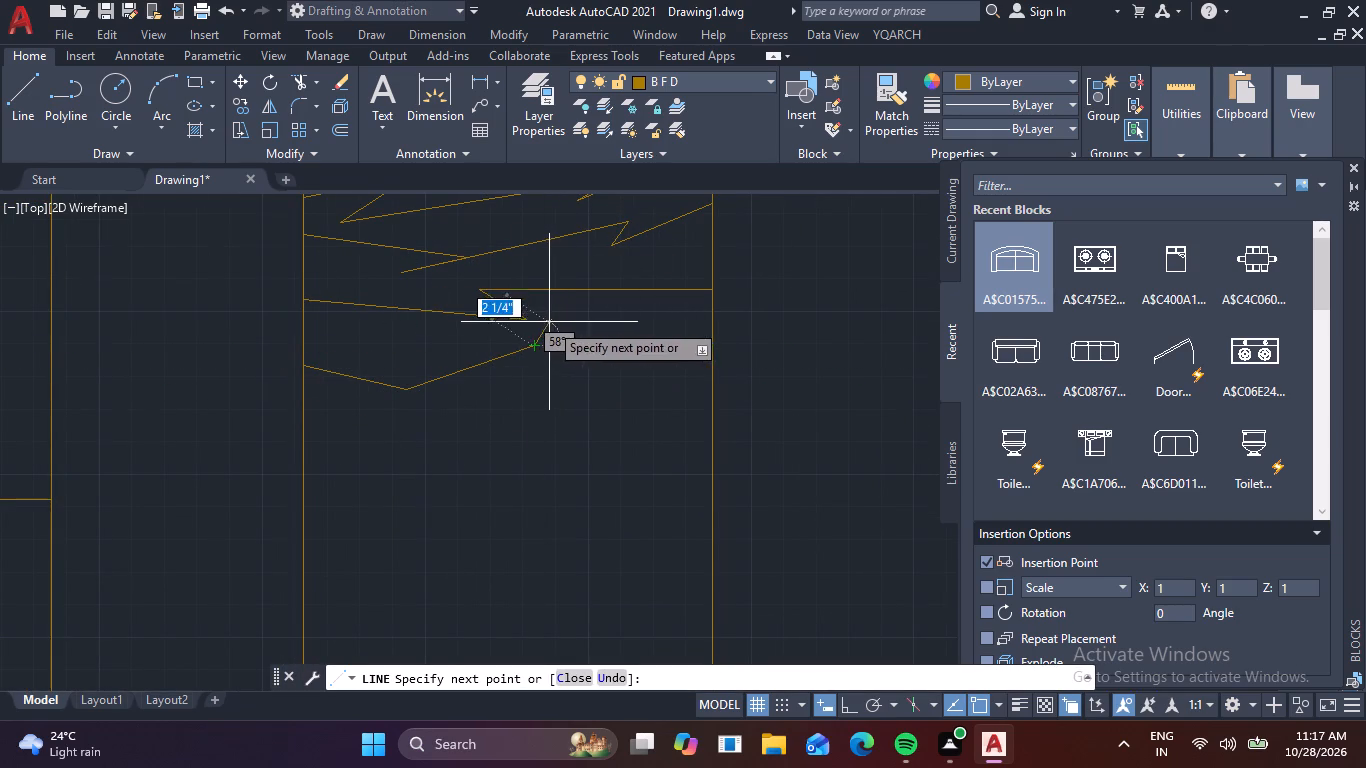
left_click(549, 321)
left_click(708, 381)
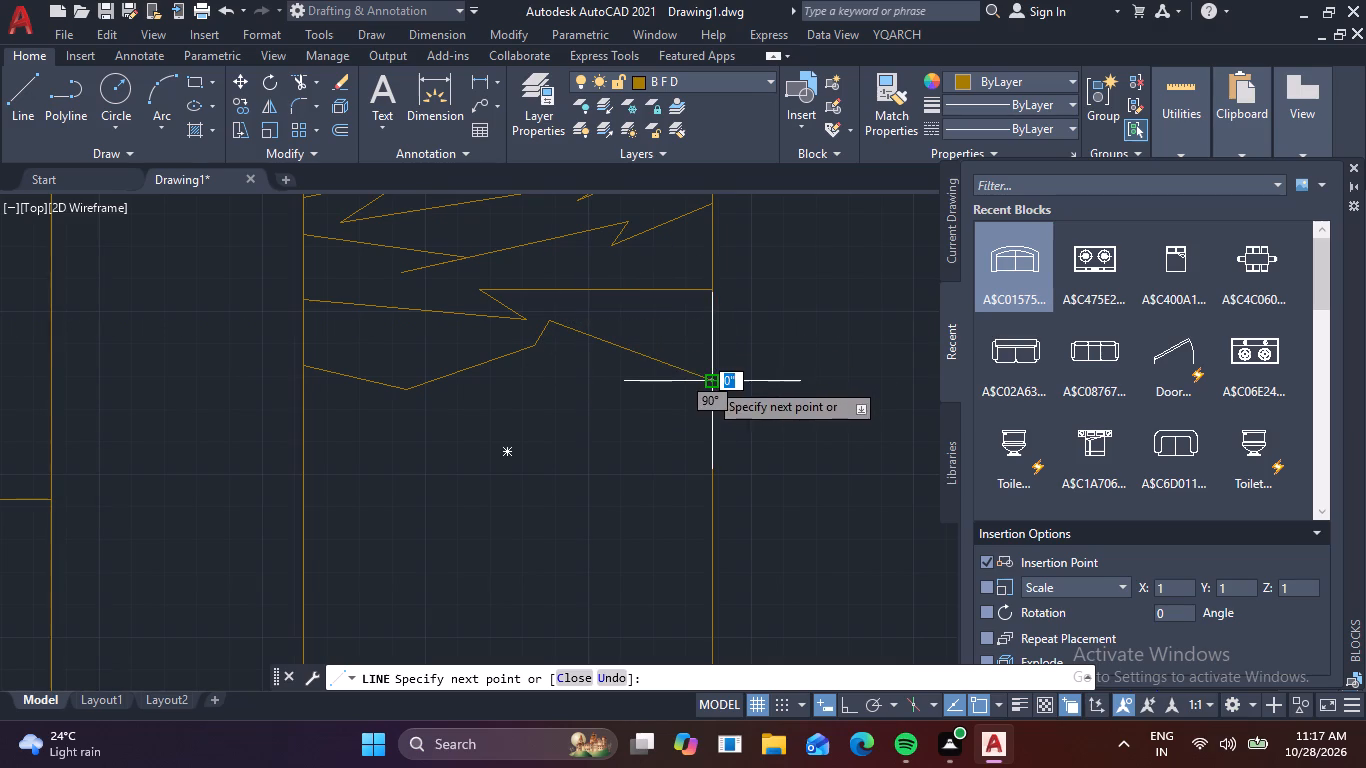
key("space")
Draw a fifth zigzag line across the table with two backward kinks, ending on the east edge below the fourth line.
key("space")
left_click_drag(293, 431, 326, 430)
left_click(473, 416)
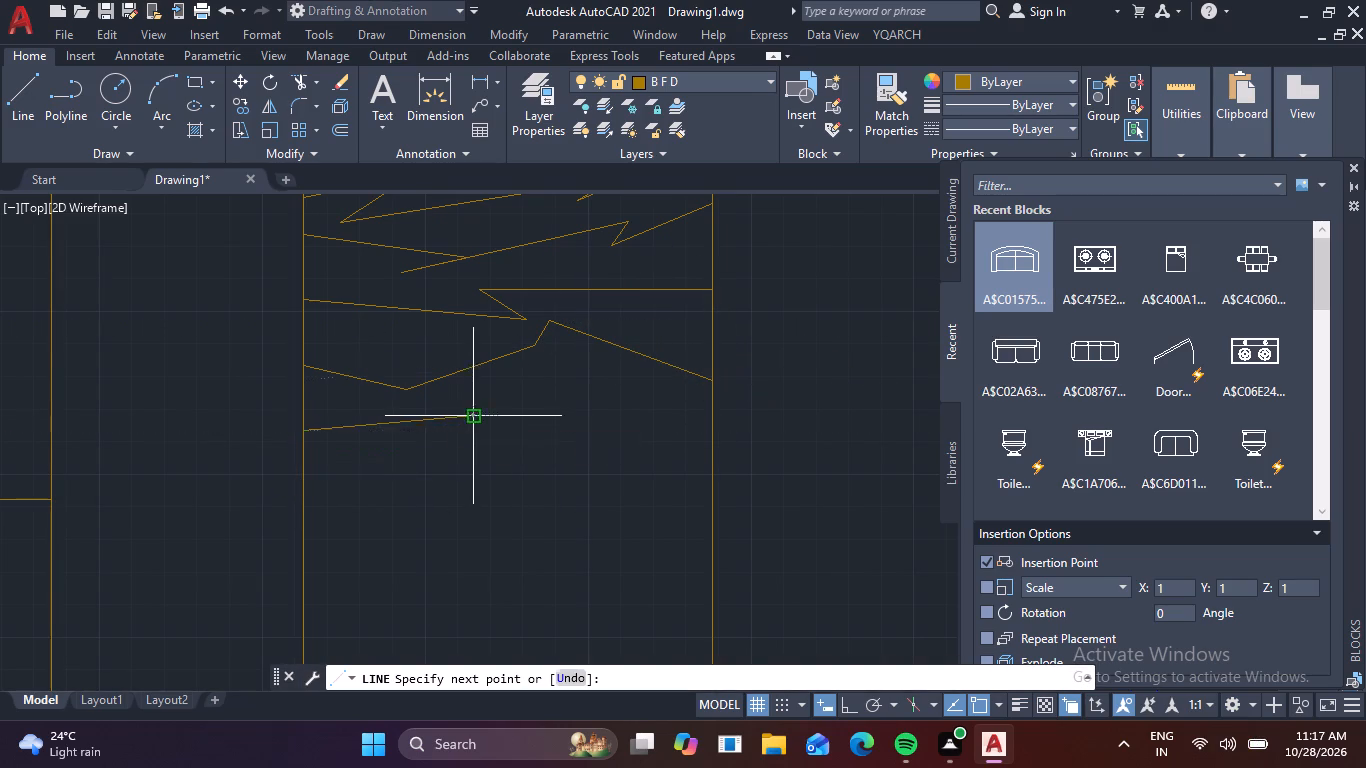
left_click(407, 438)
left_click(657, 402)
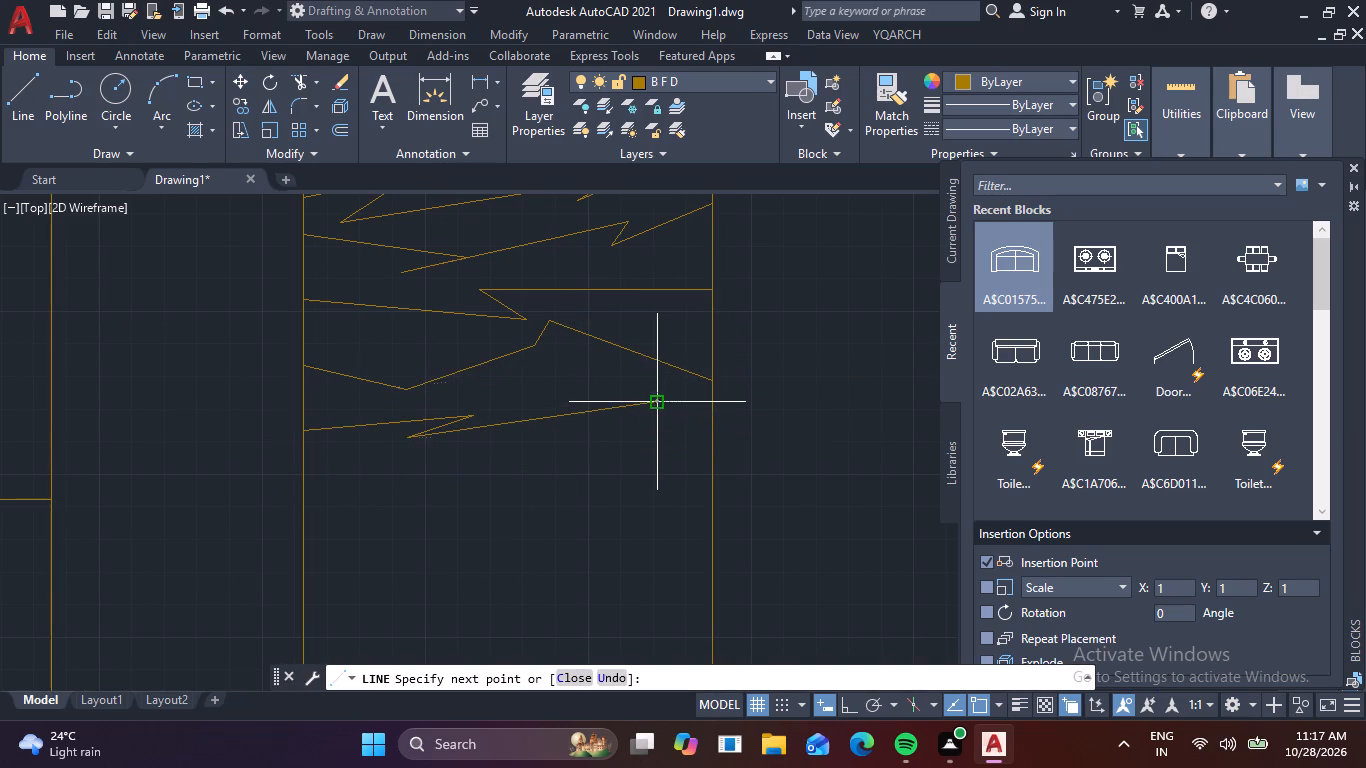
left_click(569, 383)
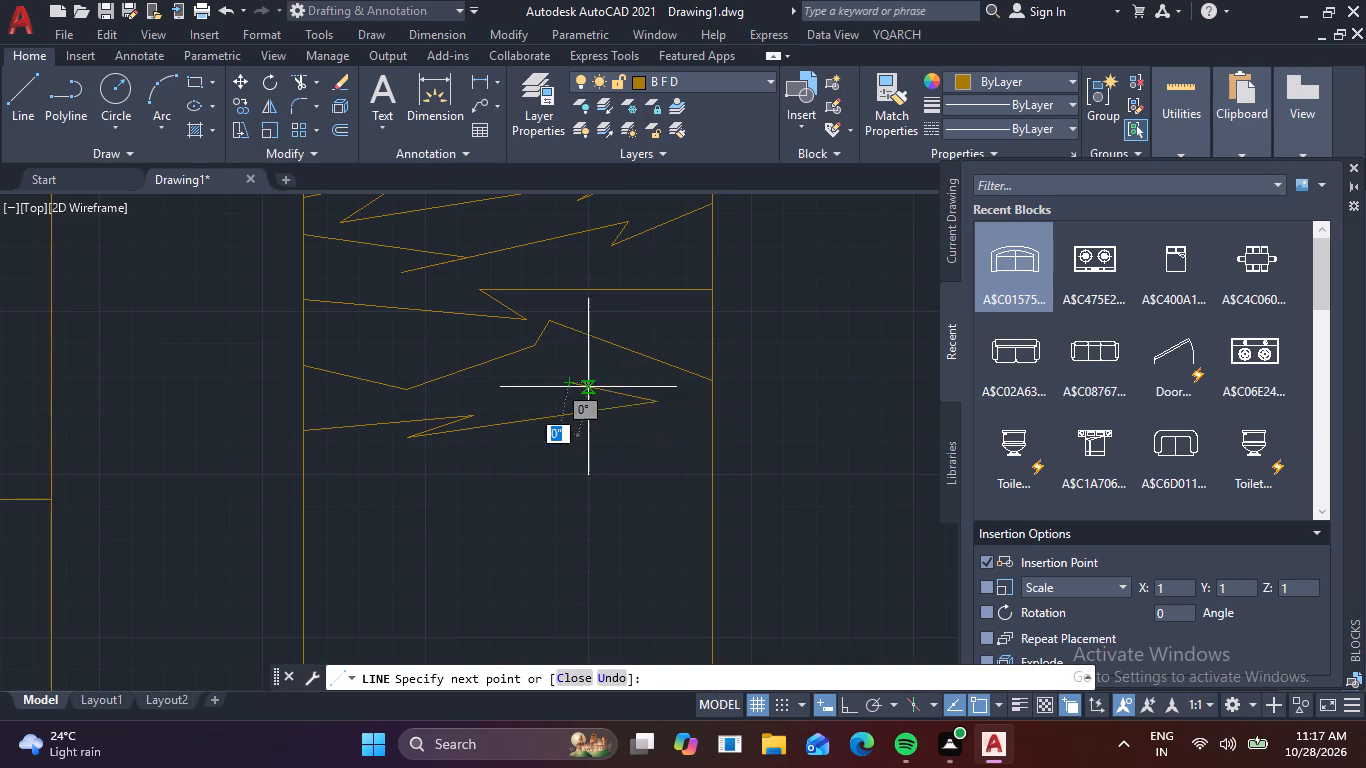
left_click(708, 444)
key("space")
Draw a sixth zigzag line across the table with a small mid-width kink and a peak near the east edge.
middle_click_drag(572, 496, 612, 428)
key("space")
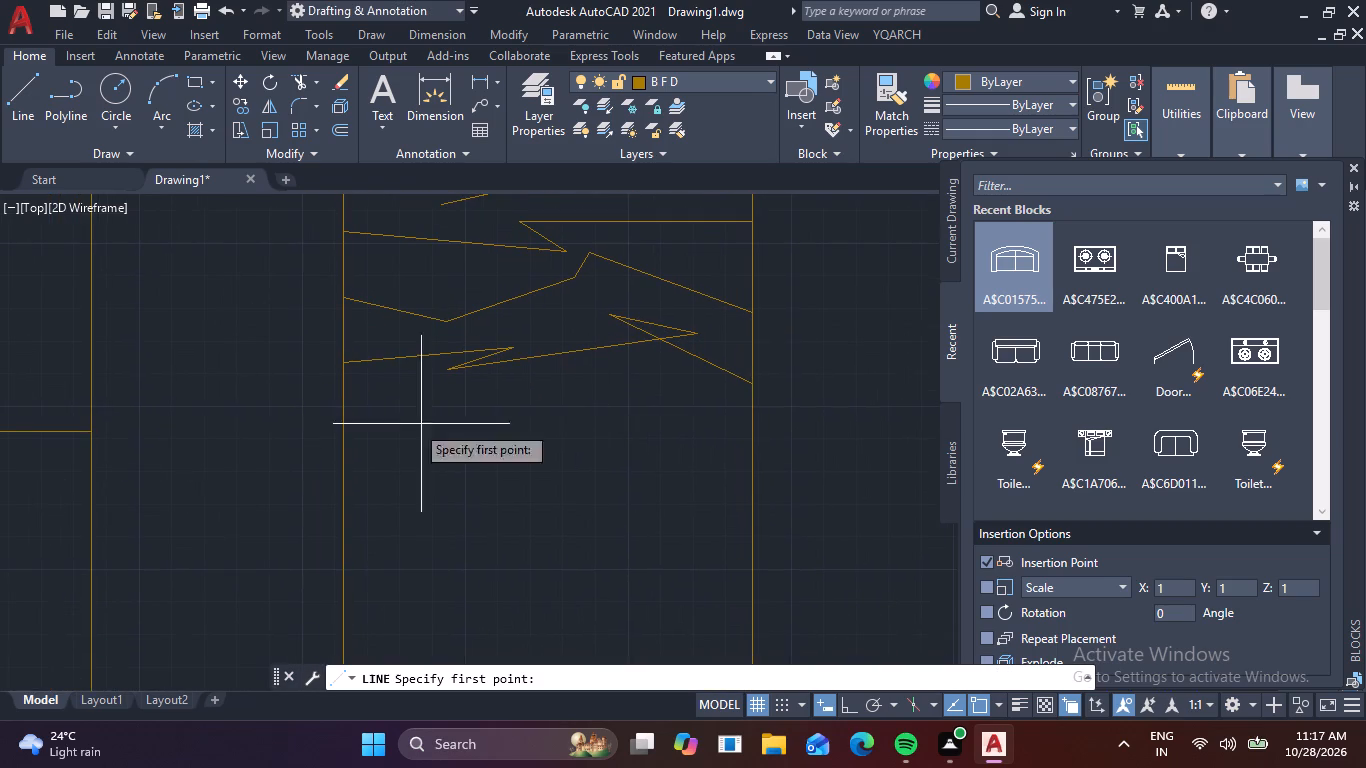
left_click(343, 413)
left_click(500, 406)
left_click(435, 402)
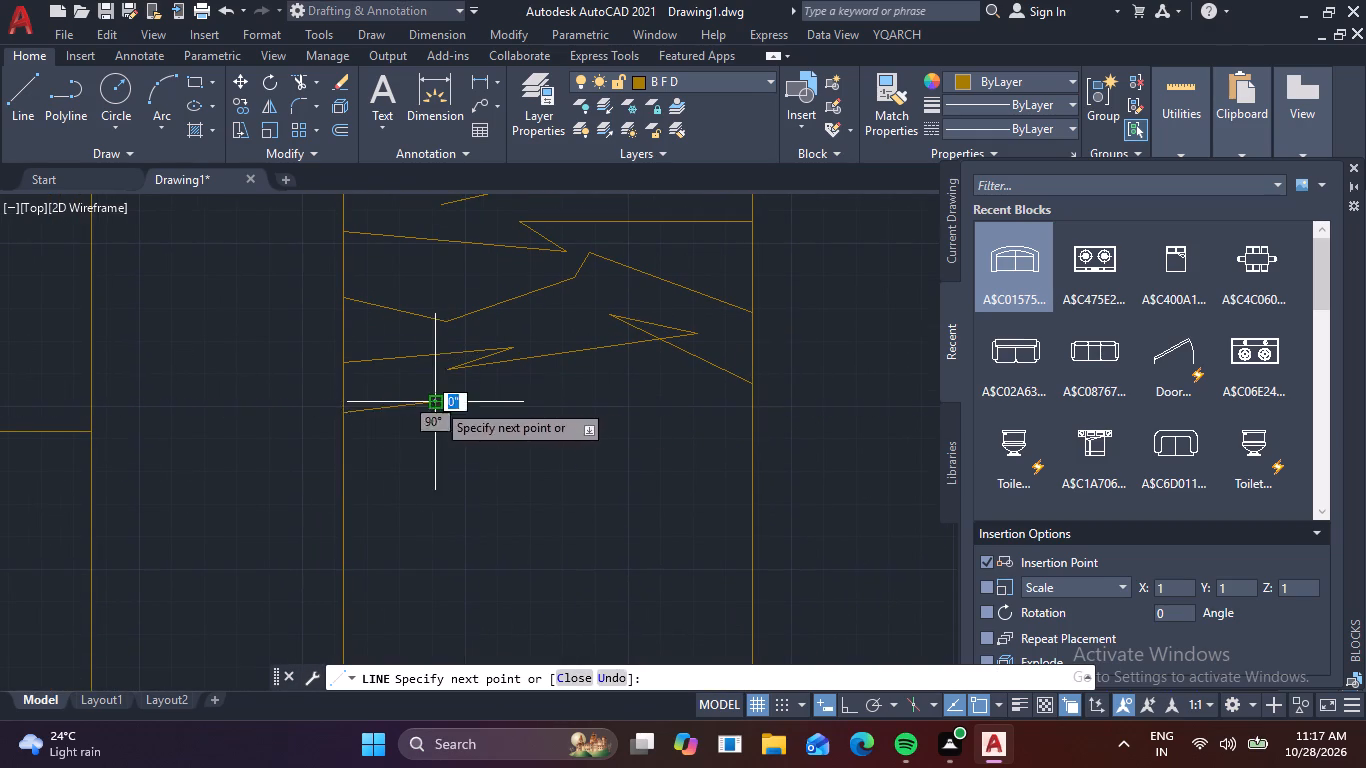
left_click(565, 391)
left_click_drag(545, 408, 536, 415)
left_click(645, 390)
left_click(682, 363)
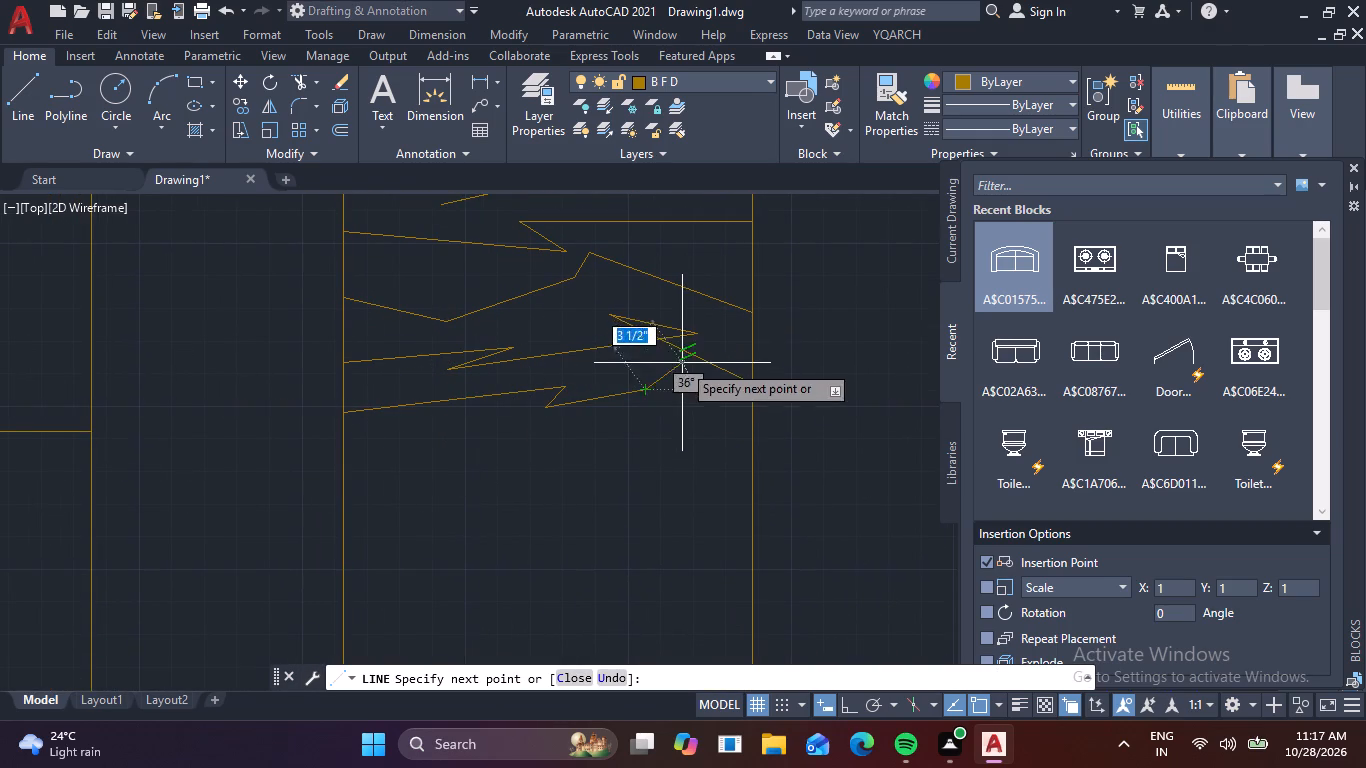
left_click(751, 421)
key("space")
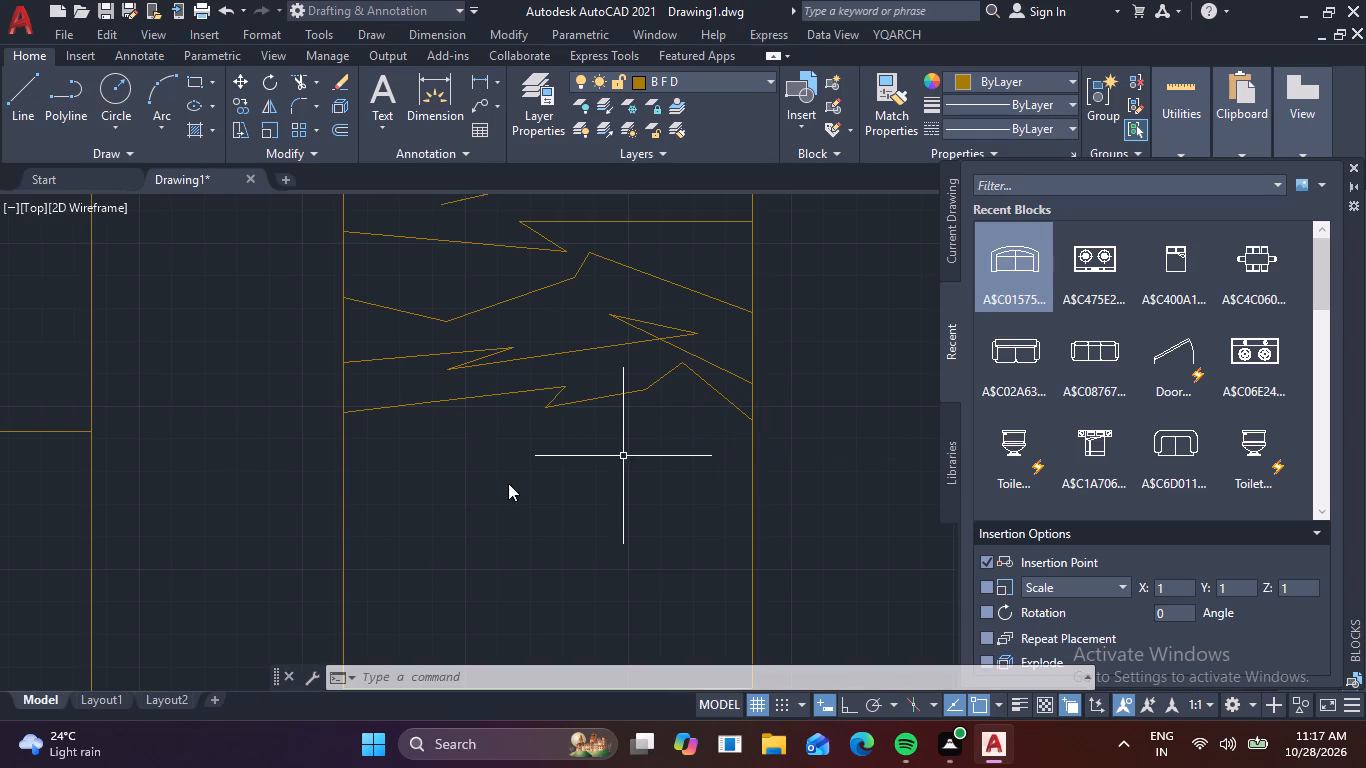
Draw a seventh zigzag line across the table, kinking back northwest past the middle and sloping down to the east edge.
key("space")
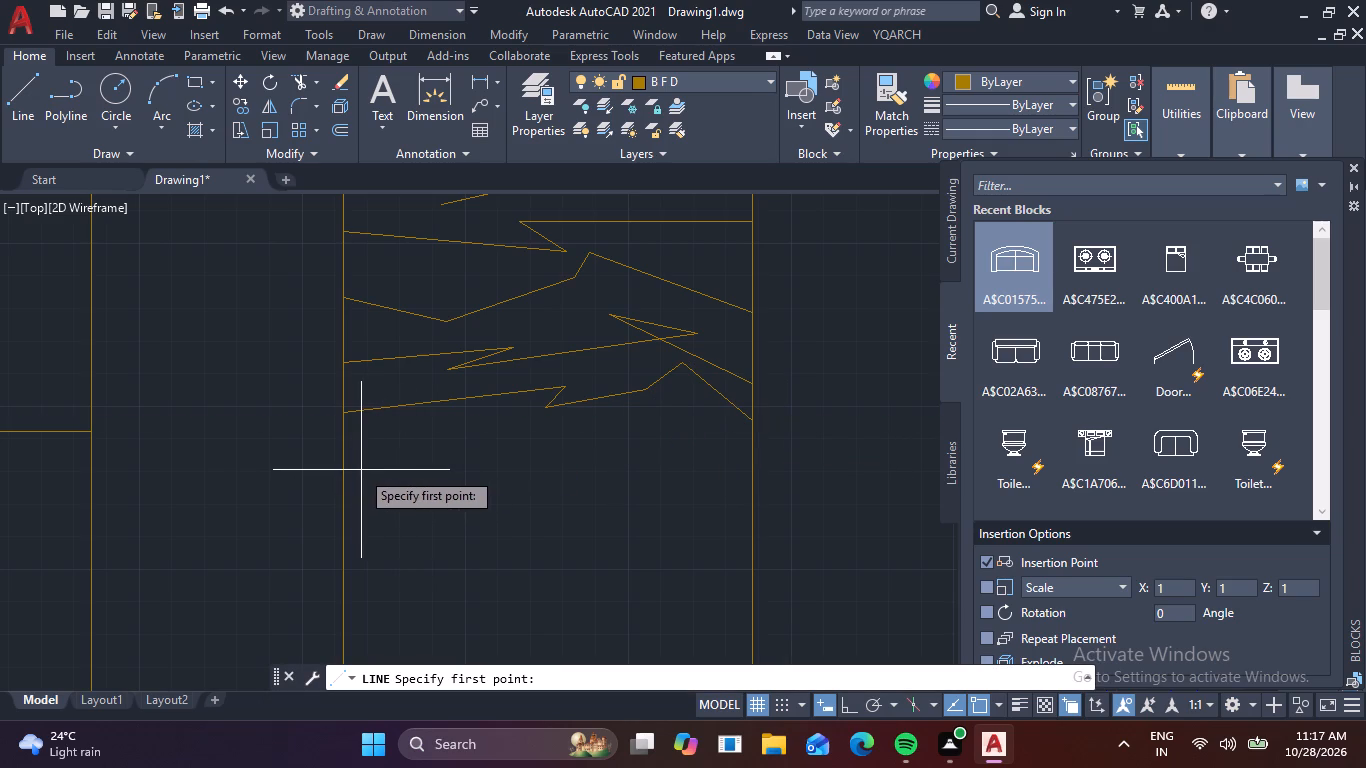
left_click(342, 469)
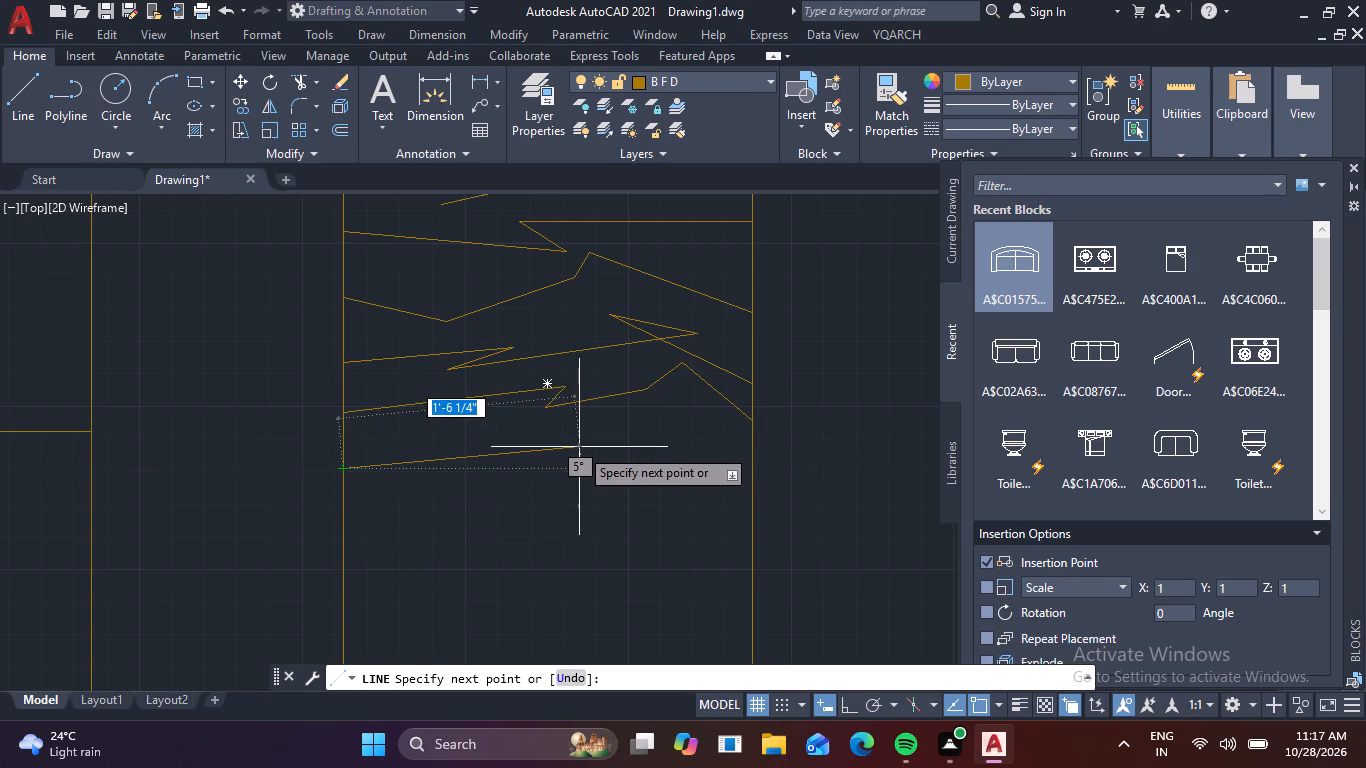
left_click(579, 447)
left_click(539, 424)
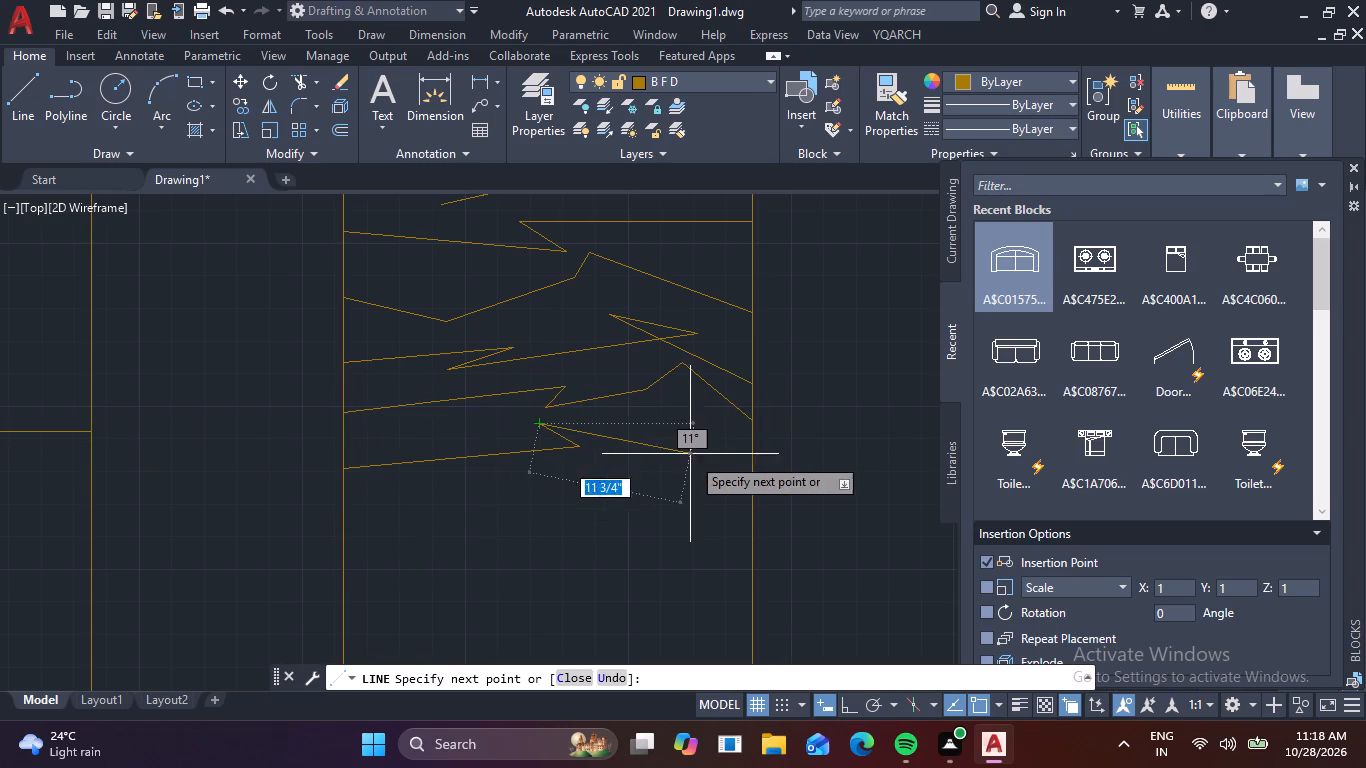
left_click(748, 462)
key("space")
Draw an eighth zigzag line across the table, rising to the middle, kinking back southwest and rising gently to the east edge.
key("space")
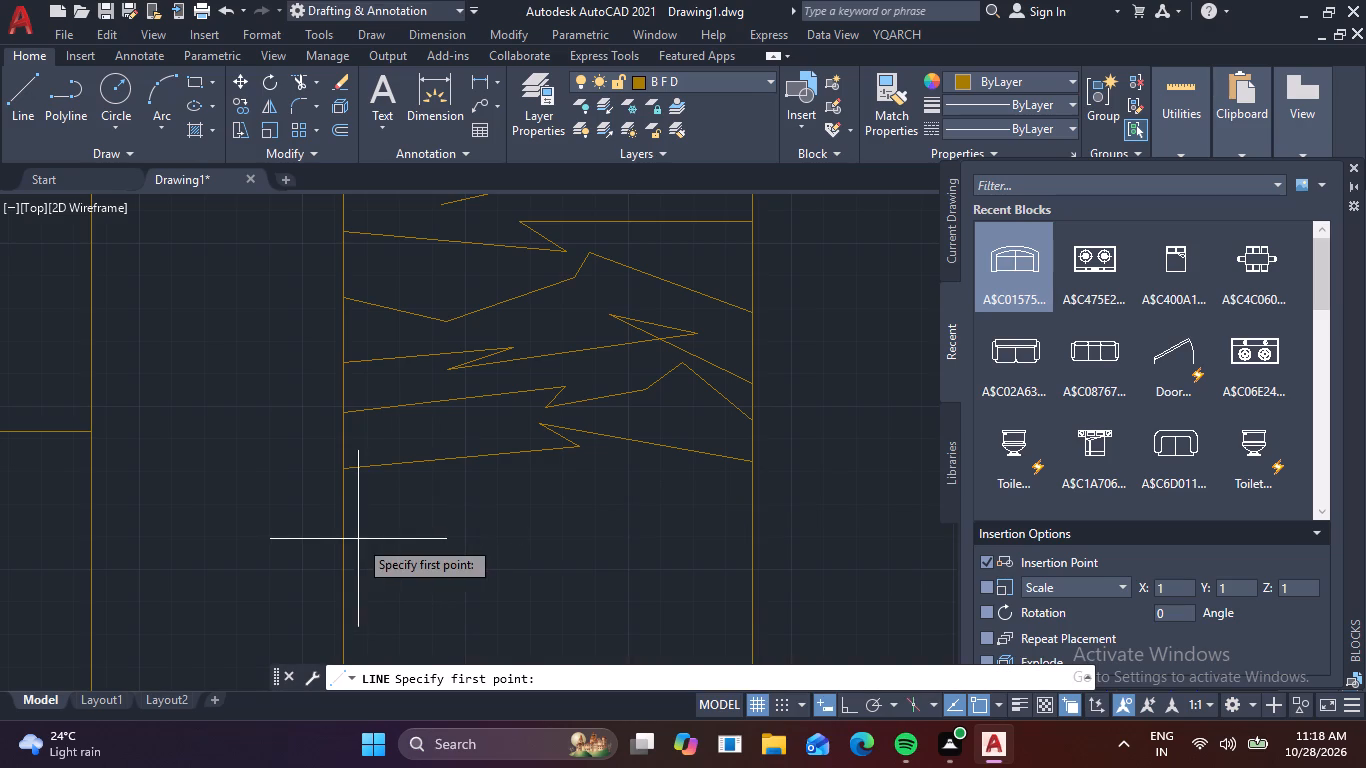
left_click(335, 536)
left_click(538, 489)
left_click(484, 521)
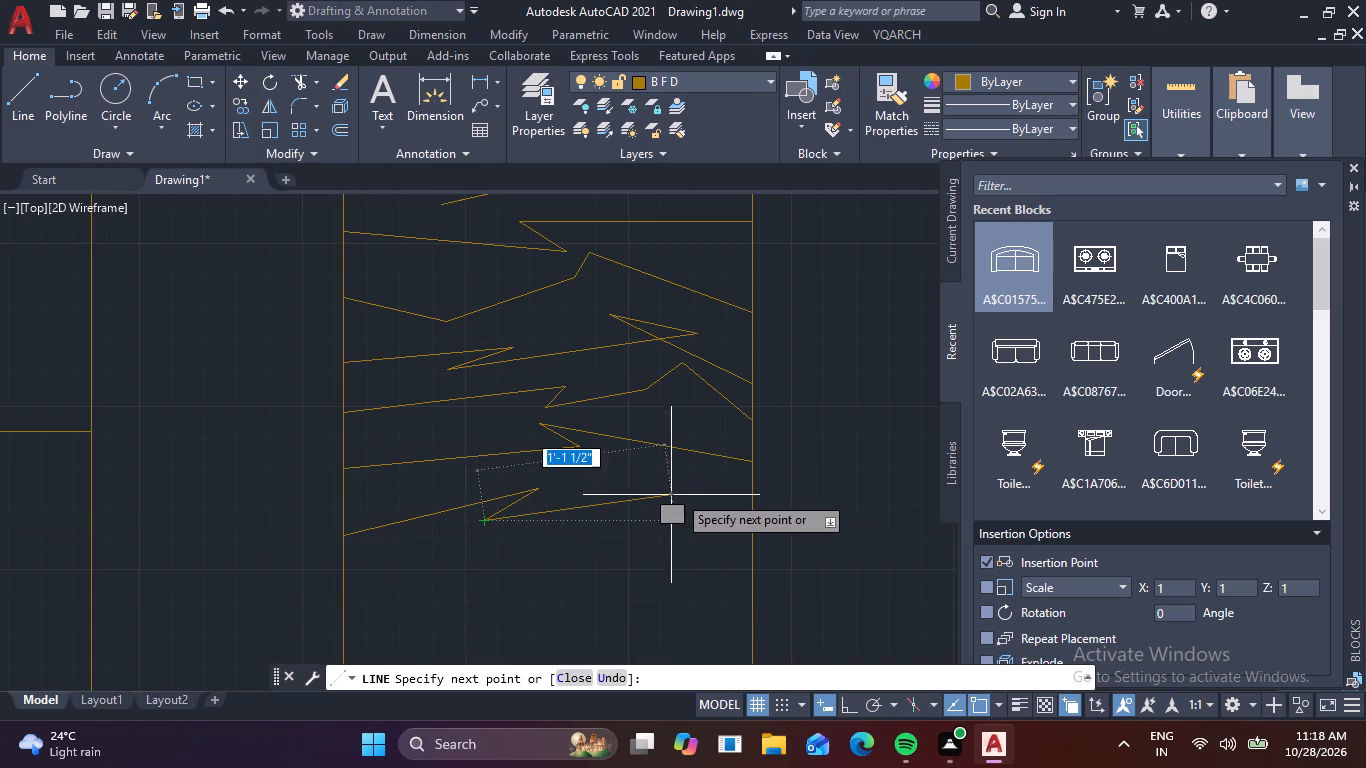
left_click(754, 492)
key("space")
Draw a ninth zigzag line across the table, nearly level to mid-width, with a long southwest kink before rising to the east edge.
middle_click_drag(649, 547, 663, 440)
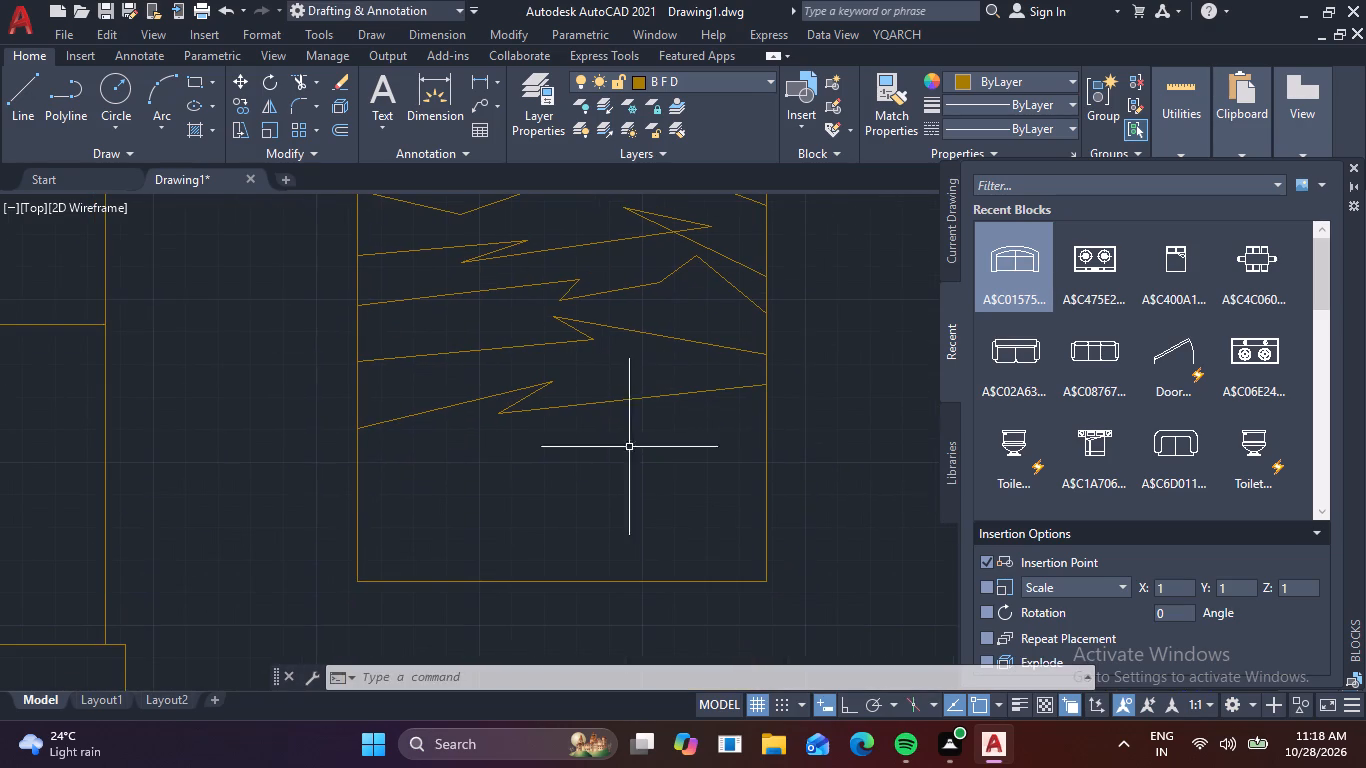
key("space")
left_click(358, 462)
left_click(532, 451)
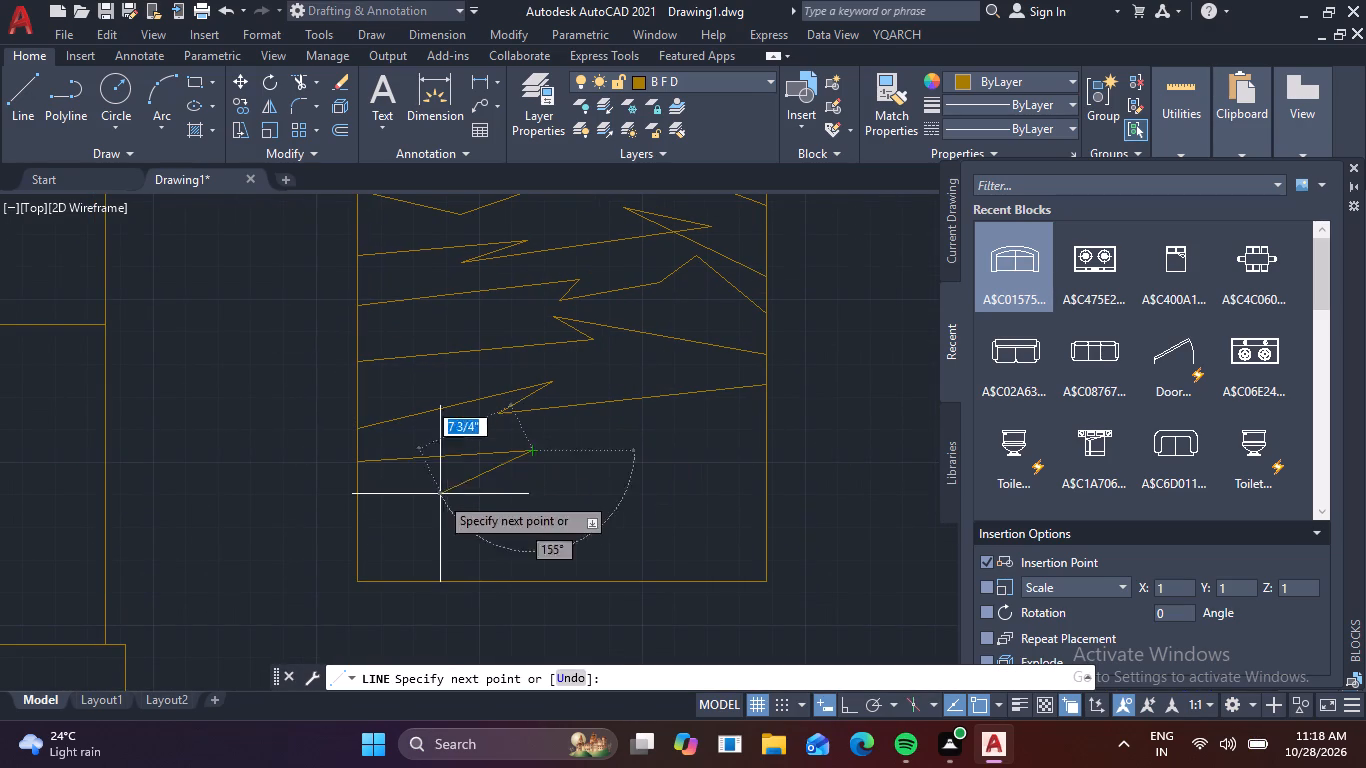
left_click(438, 495)
left_click(773, 447)
key("space")
Draw a tenth zigzag line just above the table's south edge, with one backward kink near the middle, ending on the east edge.
middle_click_drag(603, 532, 628, 472)
key("space")
left_click(388, 472)
left_click(622, 456)
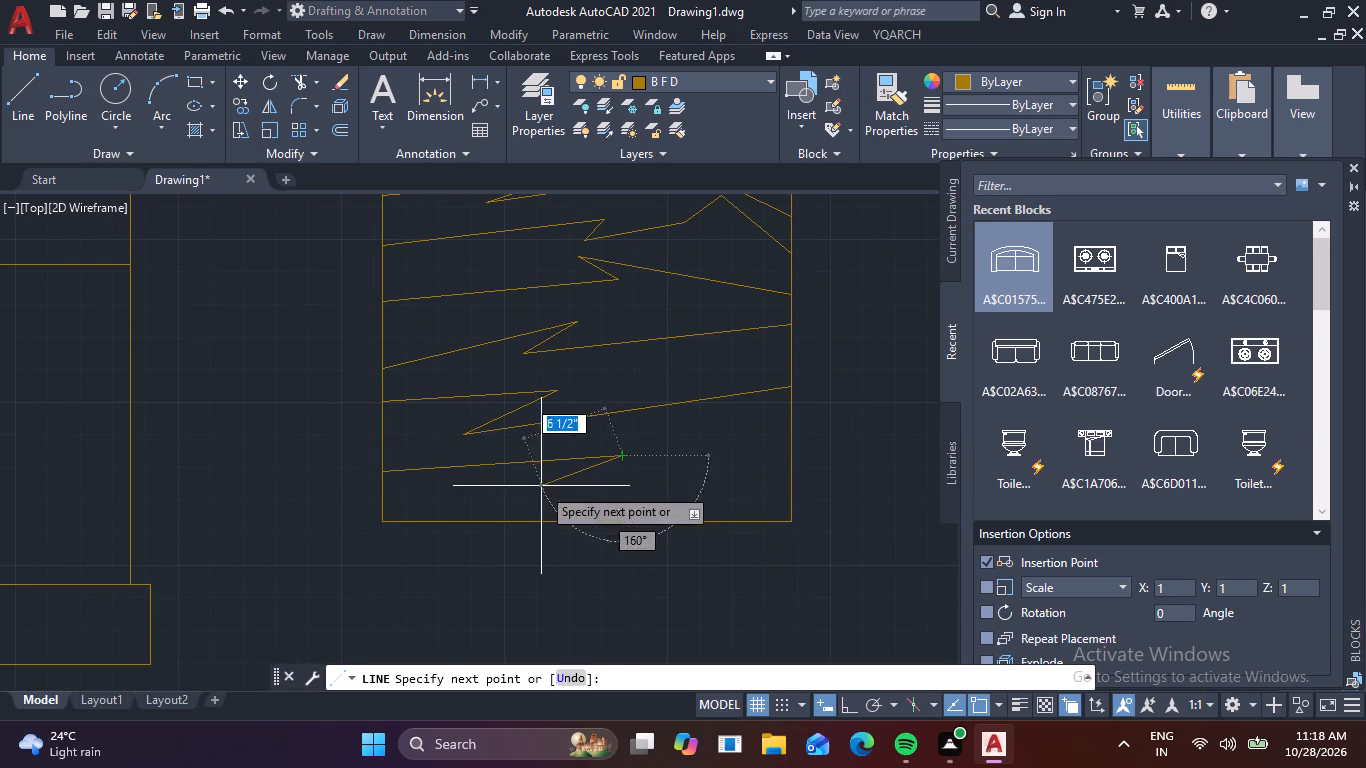
left_click(541, 486)
left_click(792, 461)
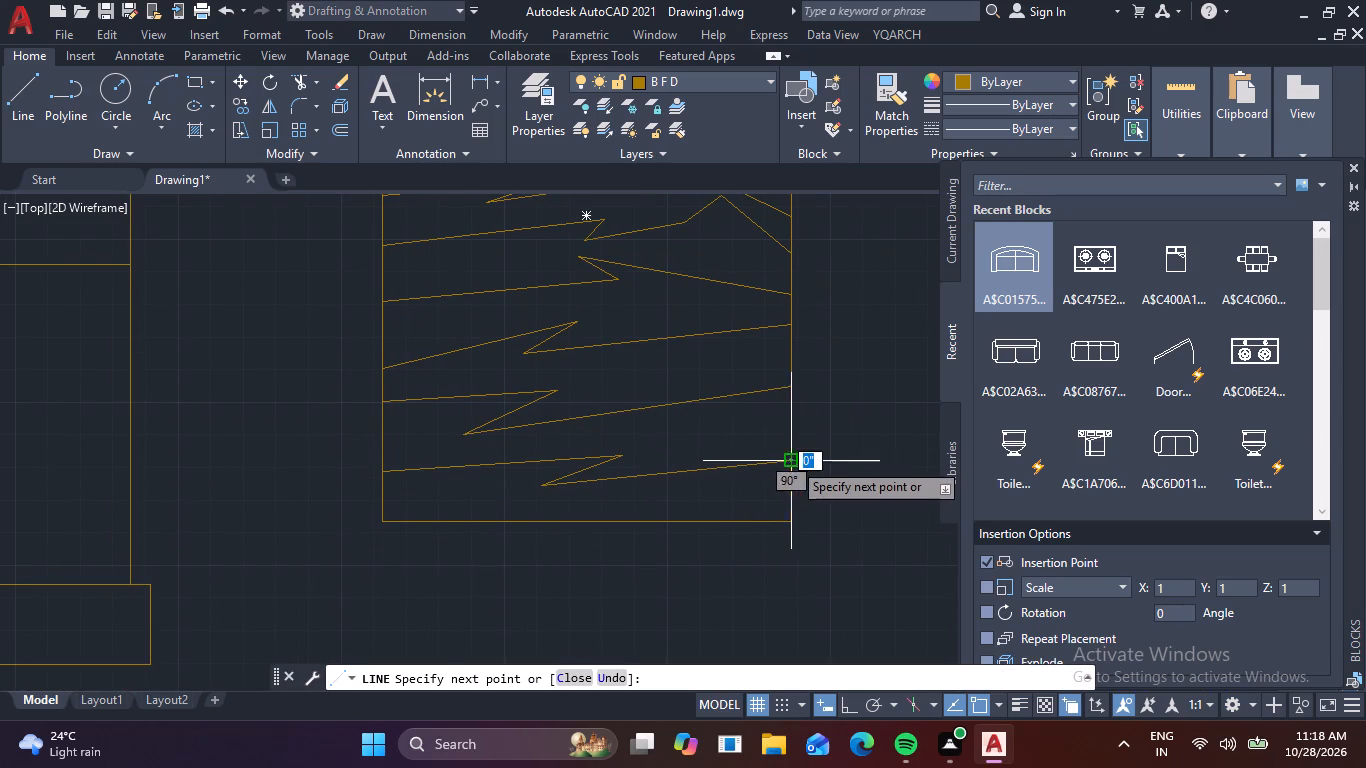
key("Escape")
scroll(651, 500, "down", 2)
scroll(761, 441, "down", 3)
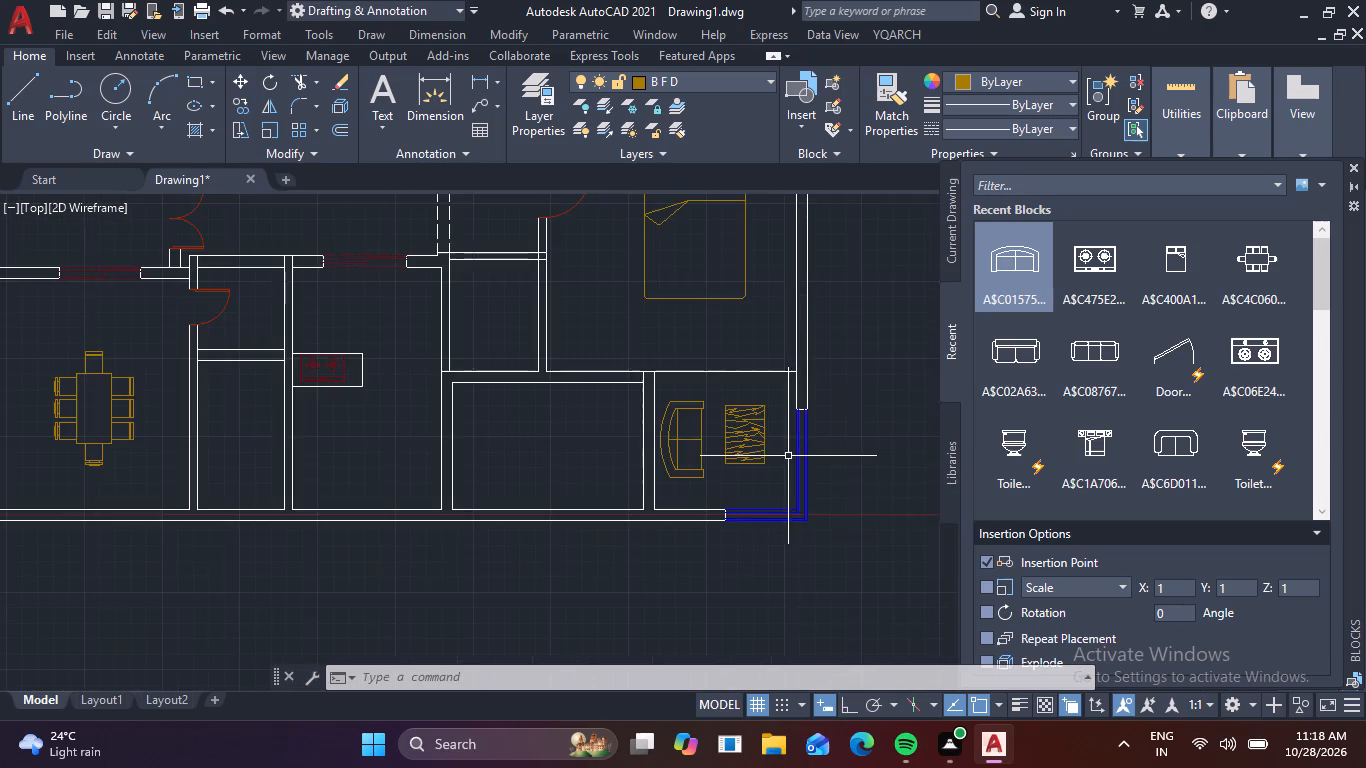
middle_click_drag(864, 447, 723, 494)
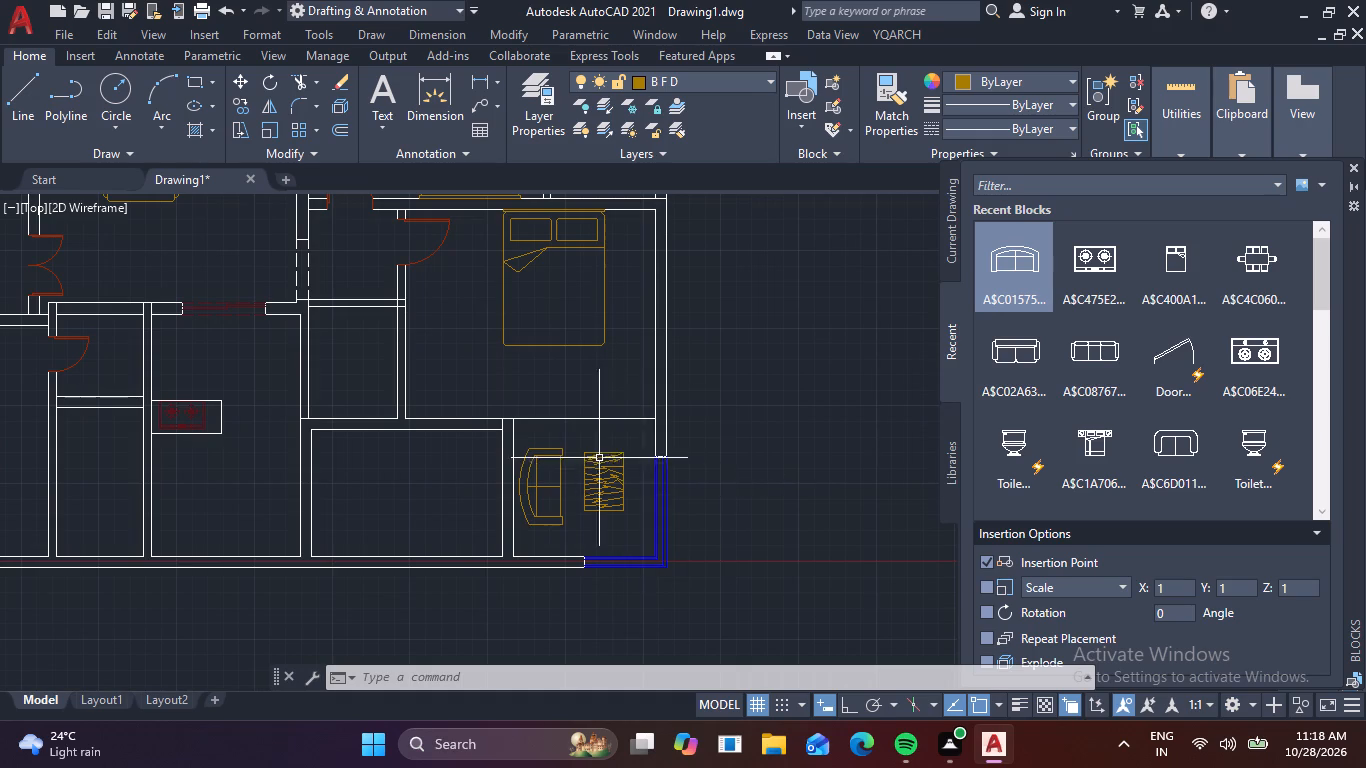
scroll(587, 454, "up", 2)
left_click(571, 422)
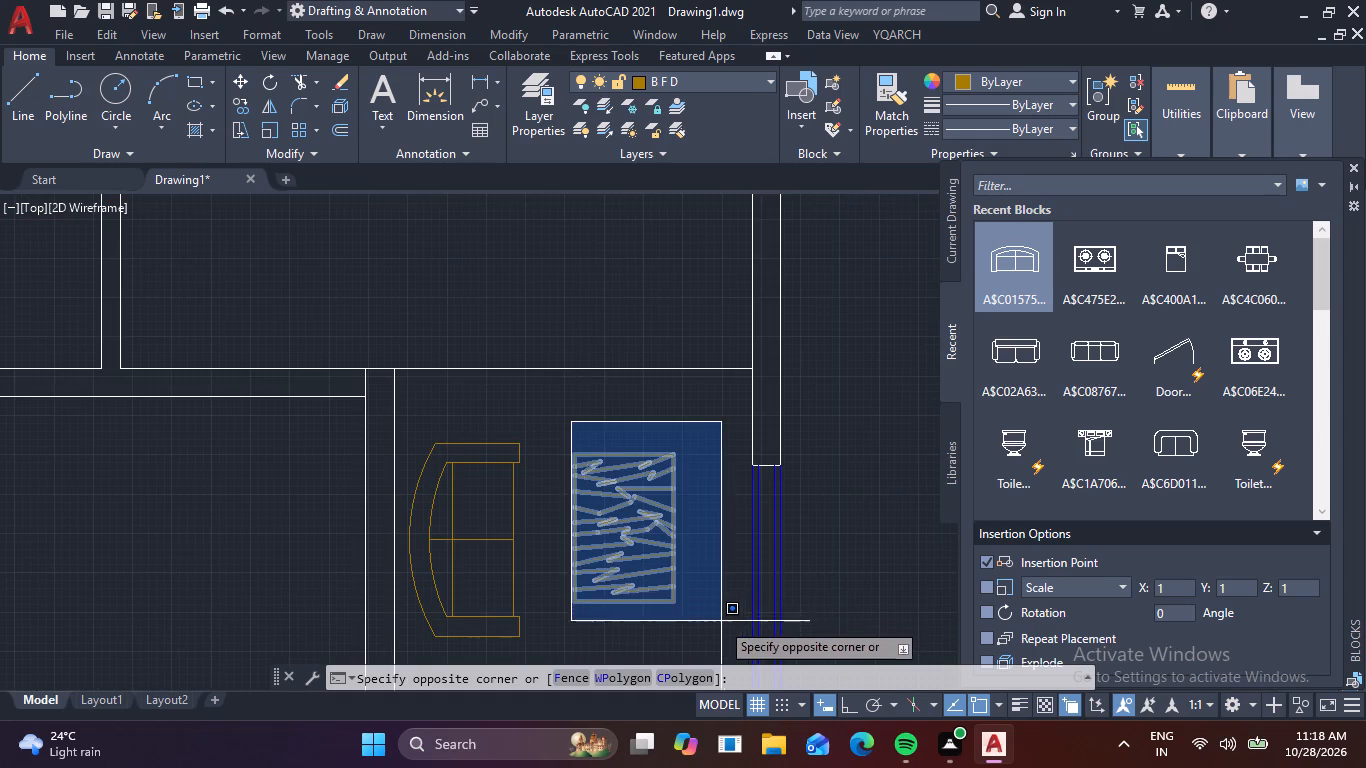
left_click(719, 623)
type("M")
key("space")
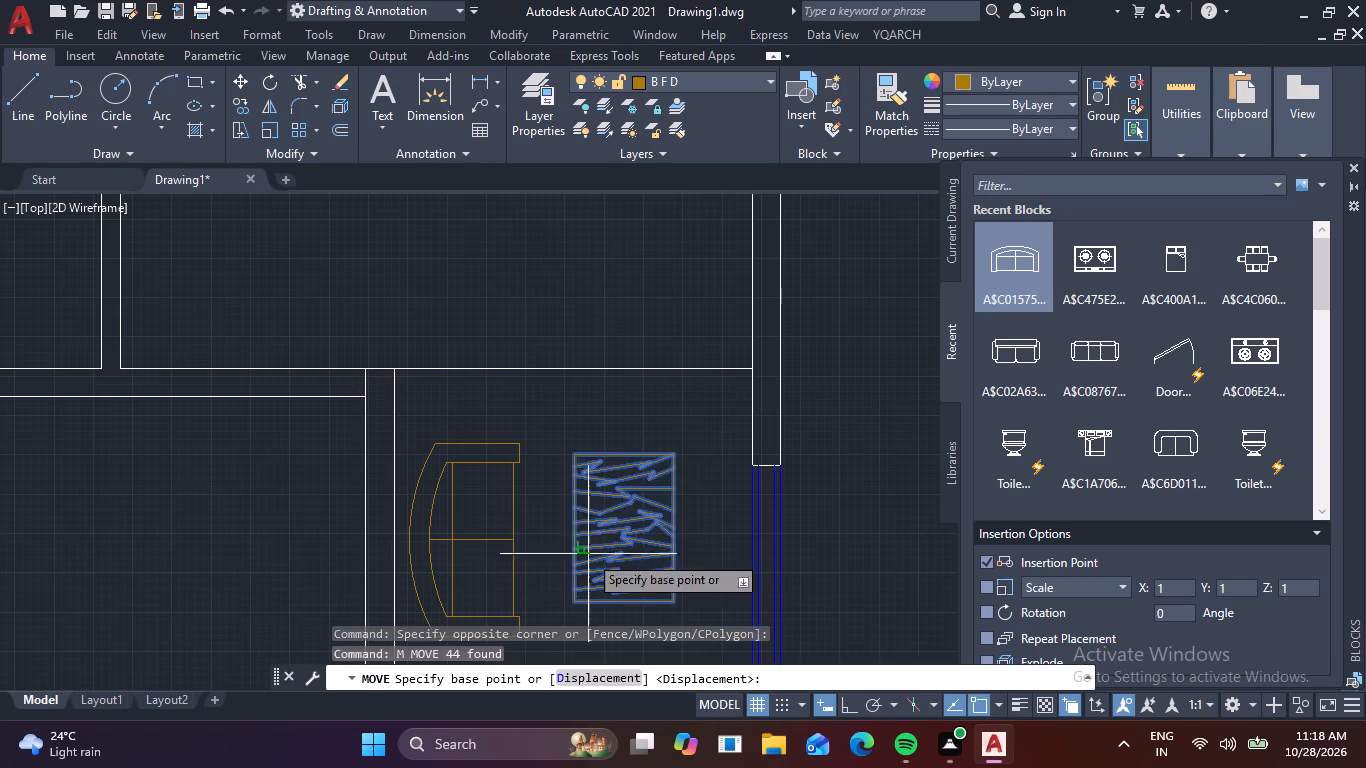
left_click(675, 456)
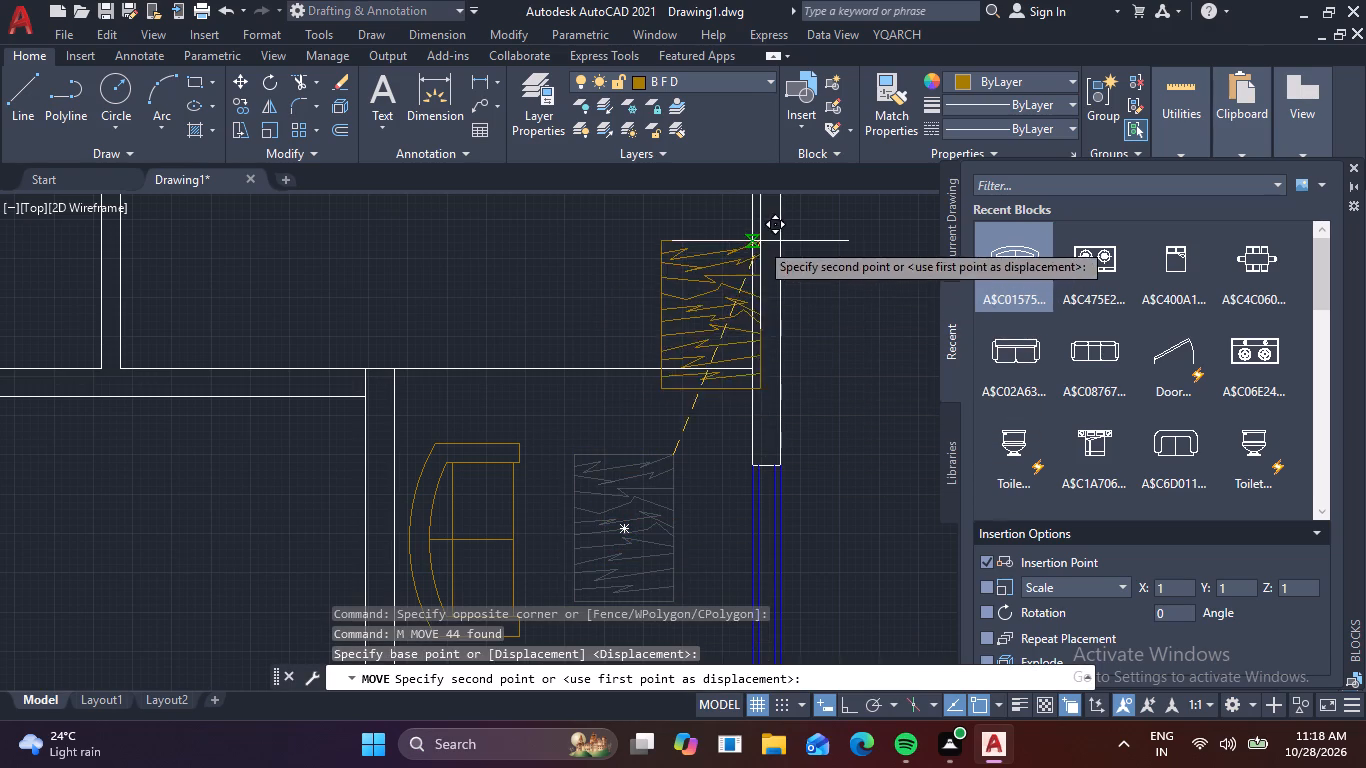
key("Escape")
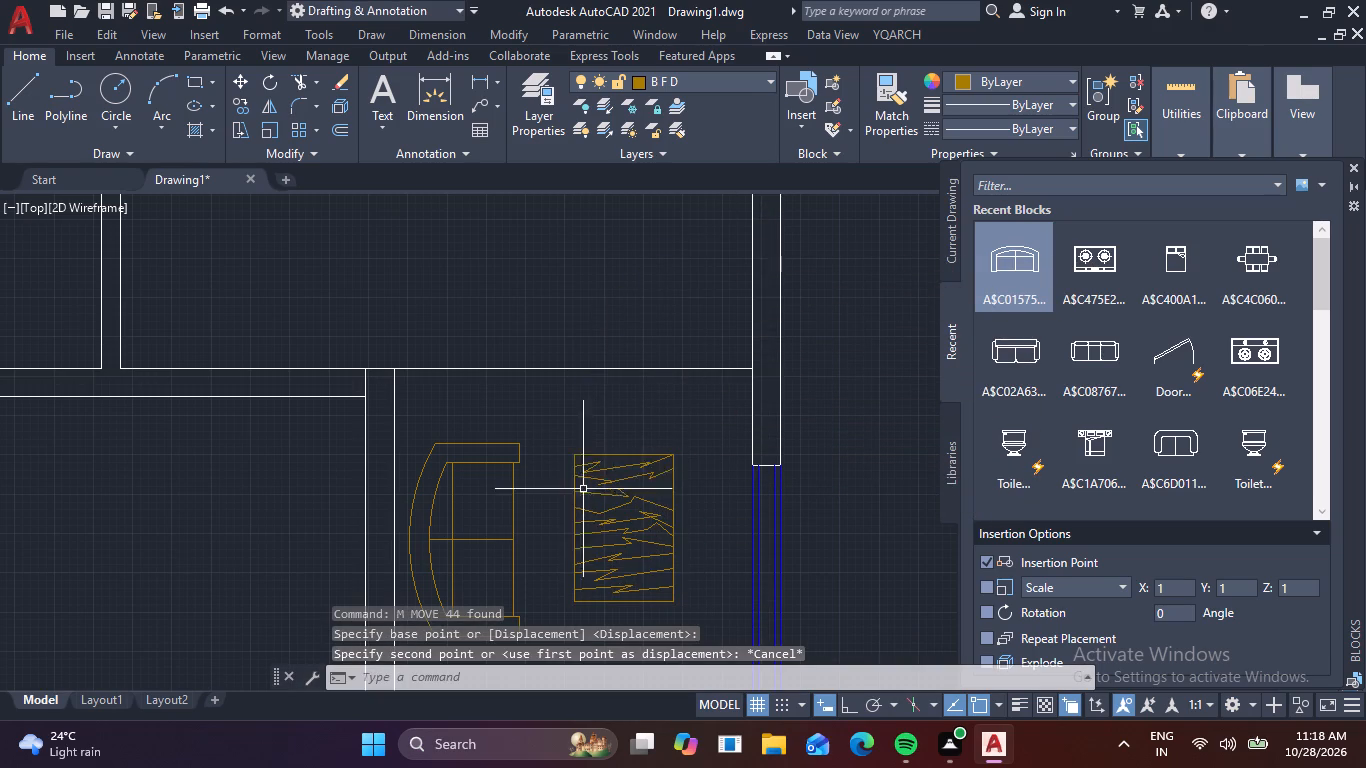
Copy the whole zigzag-patterned table from its northeast corner into the bedroom to the north, beside the east wall and southeast of the bed.
left_click(546, 428)
left_click(725, 623)
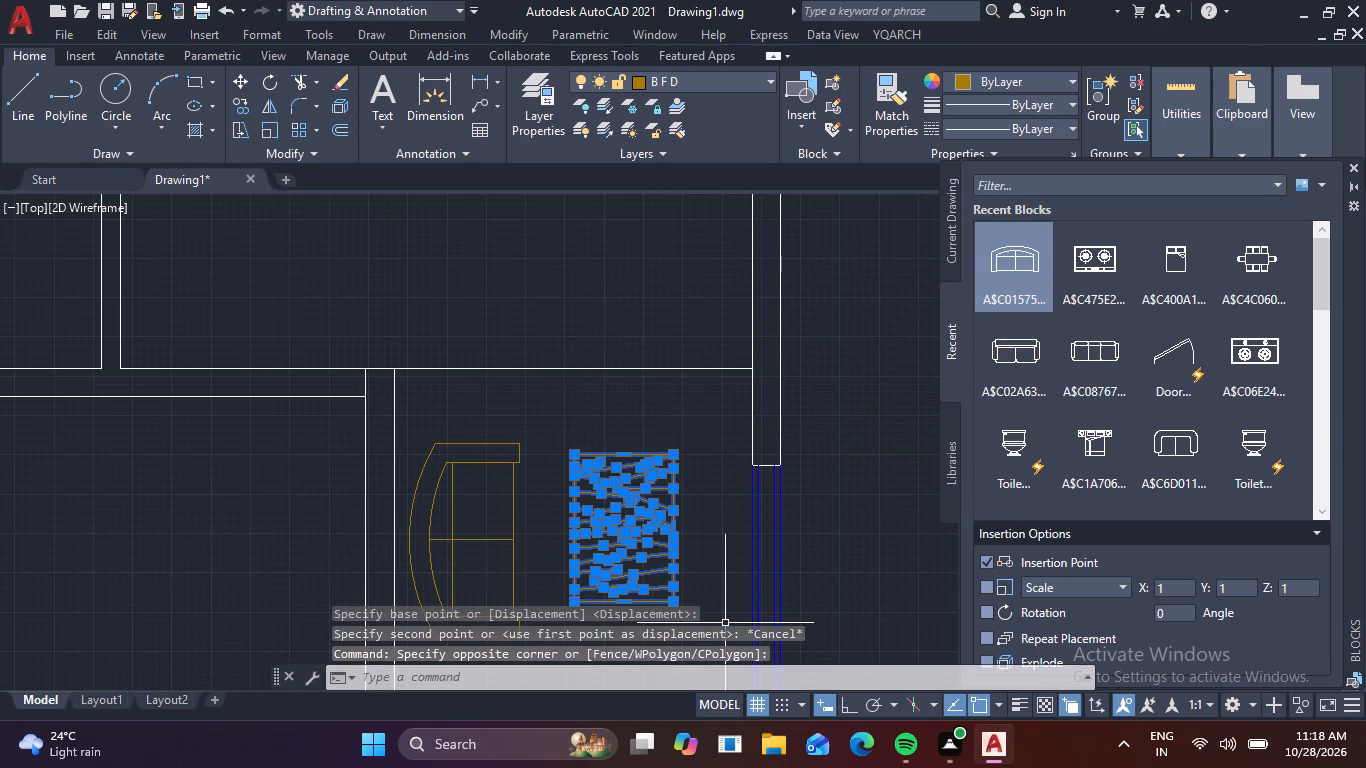
key("c")
key("o")
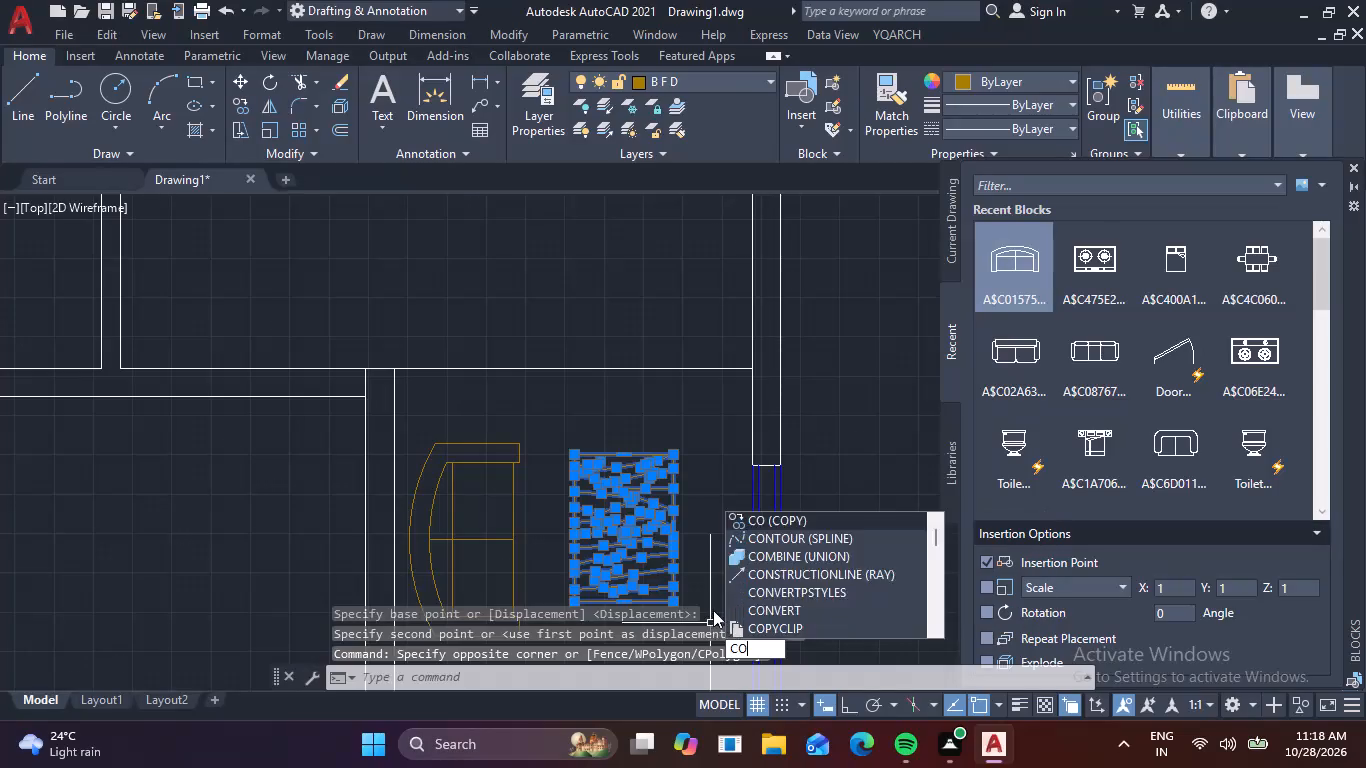
key("space")
left_click(676, 456)
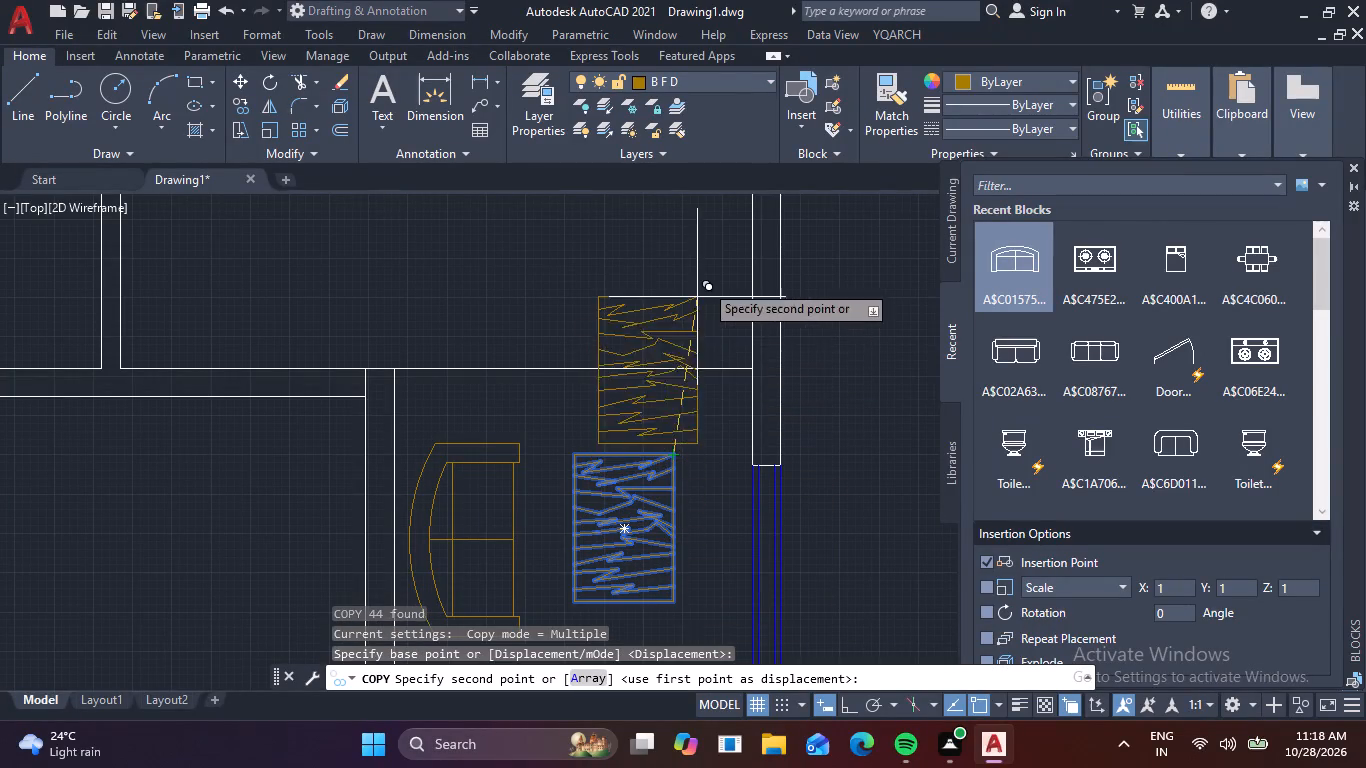
middle_click_drag(707, 266, 691, 461)
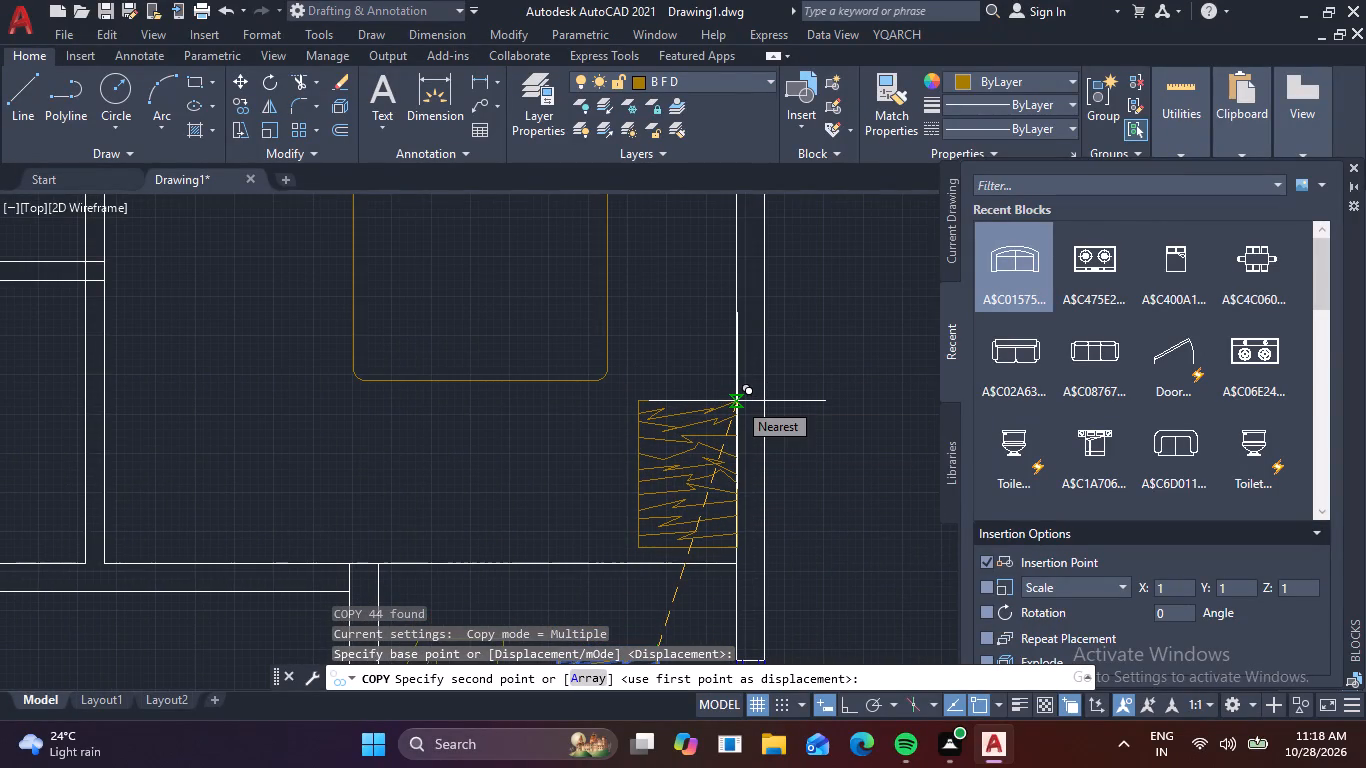
left_click(725, 389)
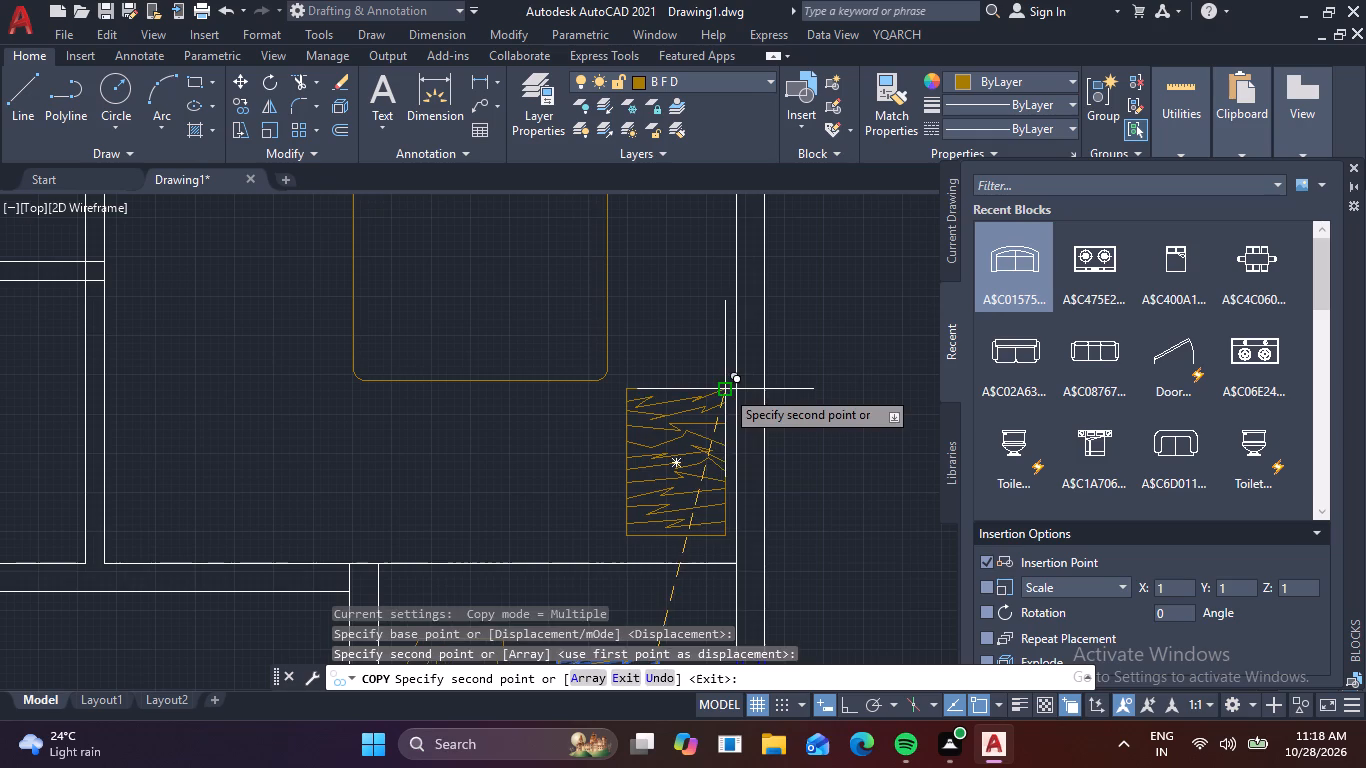
key("Escape")
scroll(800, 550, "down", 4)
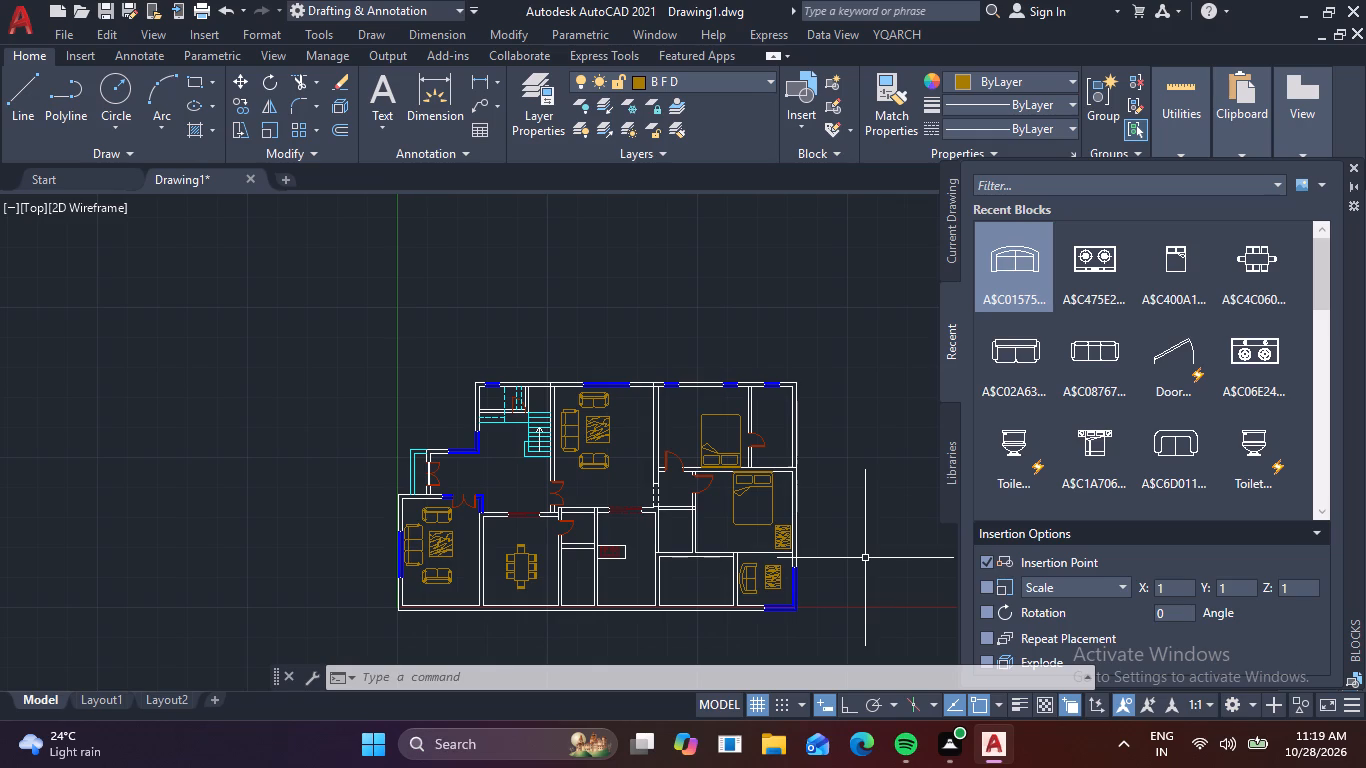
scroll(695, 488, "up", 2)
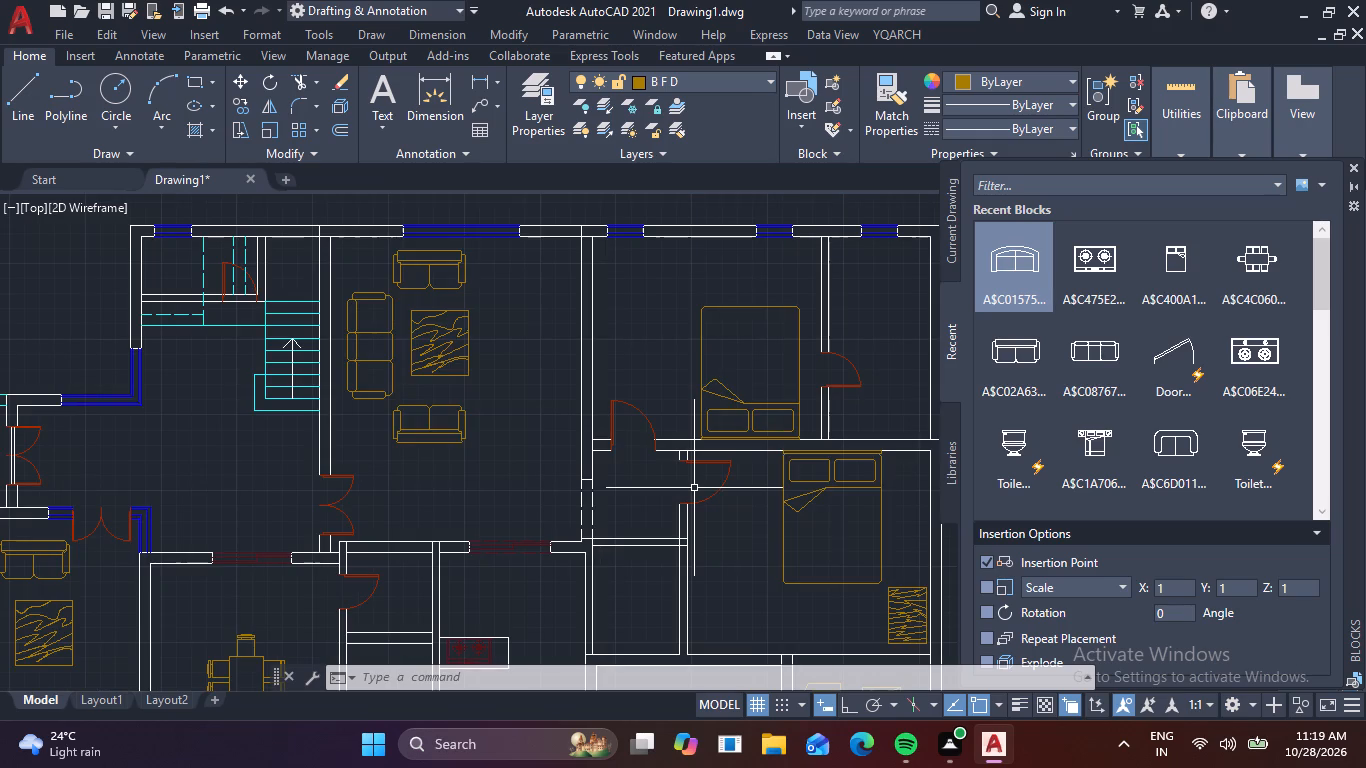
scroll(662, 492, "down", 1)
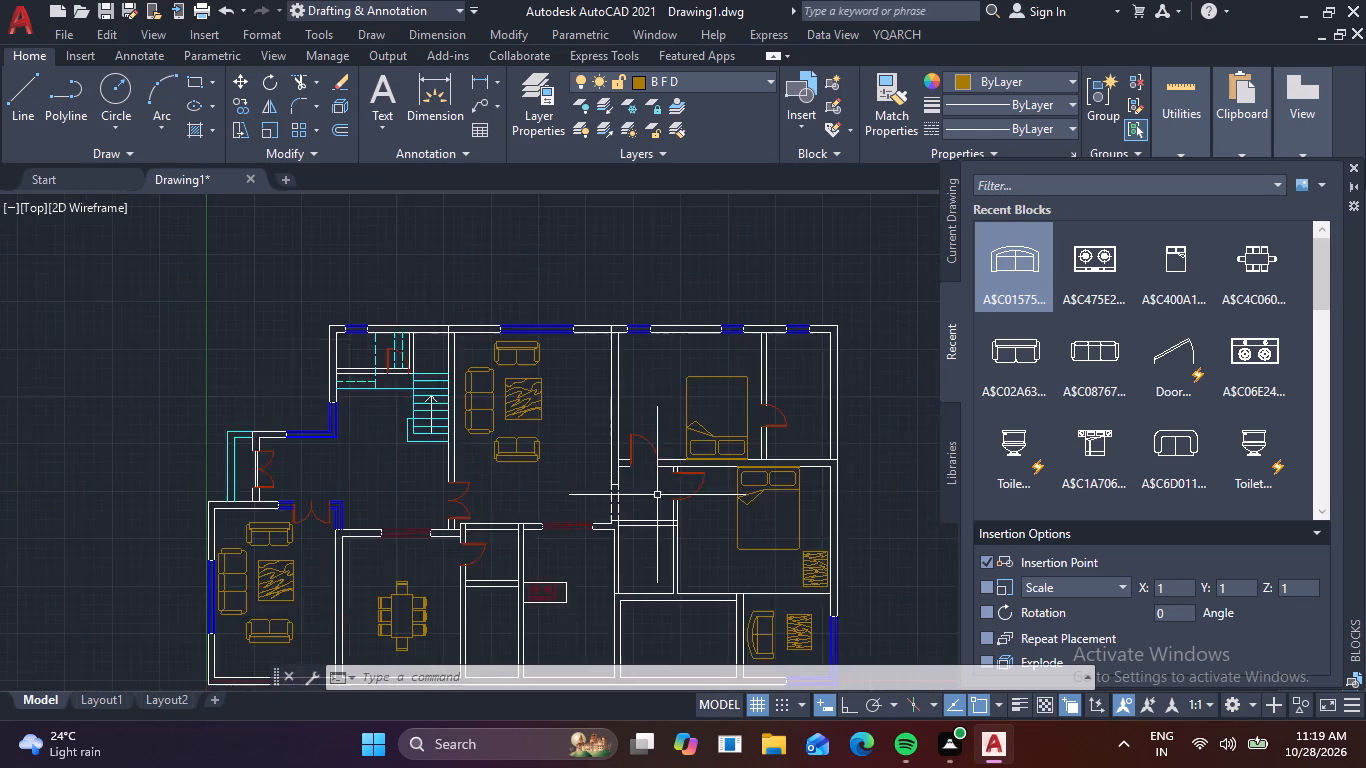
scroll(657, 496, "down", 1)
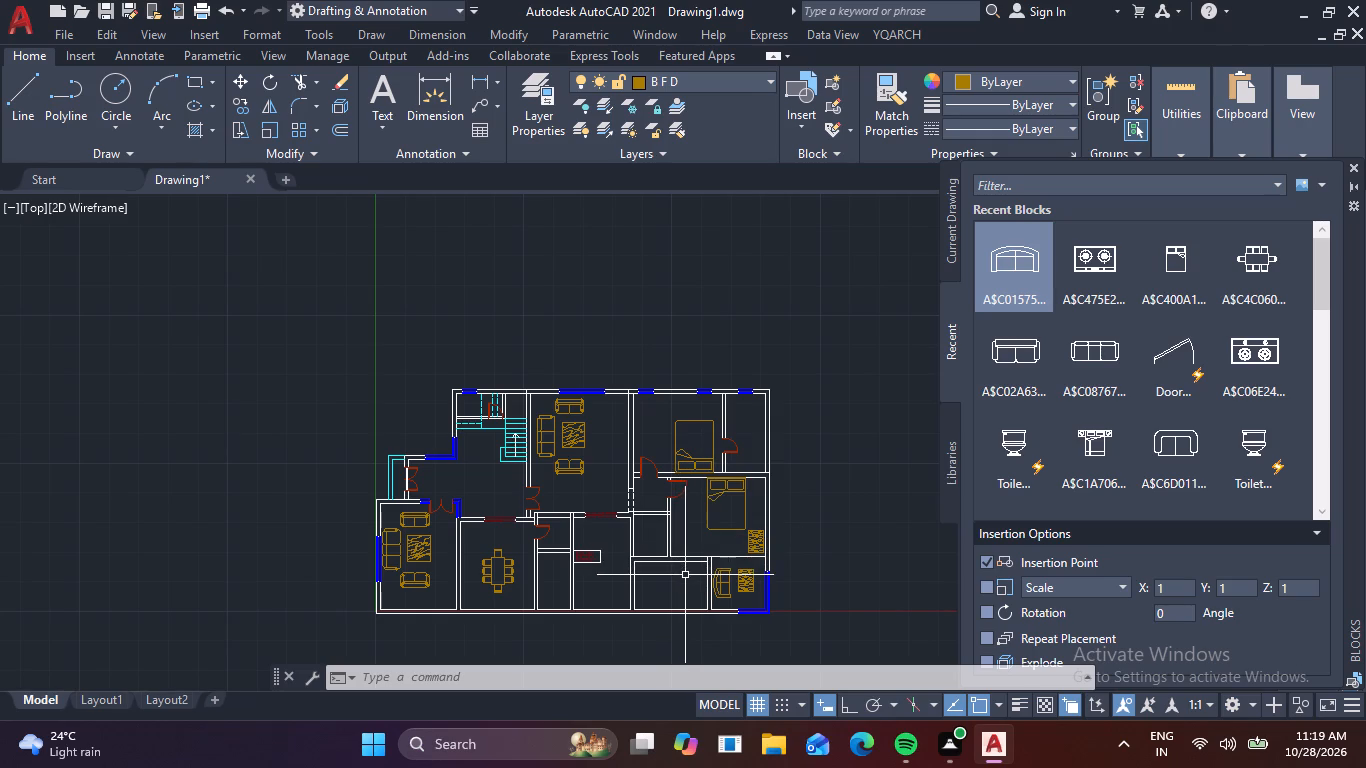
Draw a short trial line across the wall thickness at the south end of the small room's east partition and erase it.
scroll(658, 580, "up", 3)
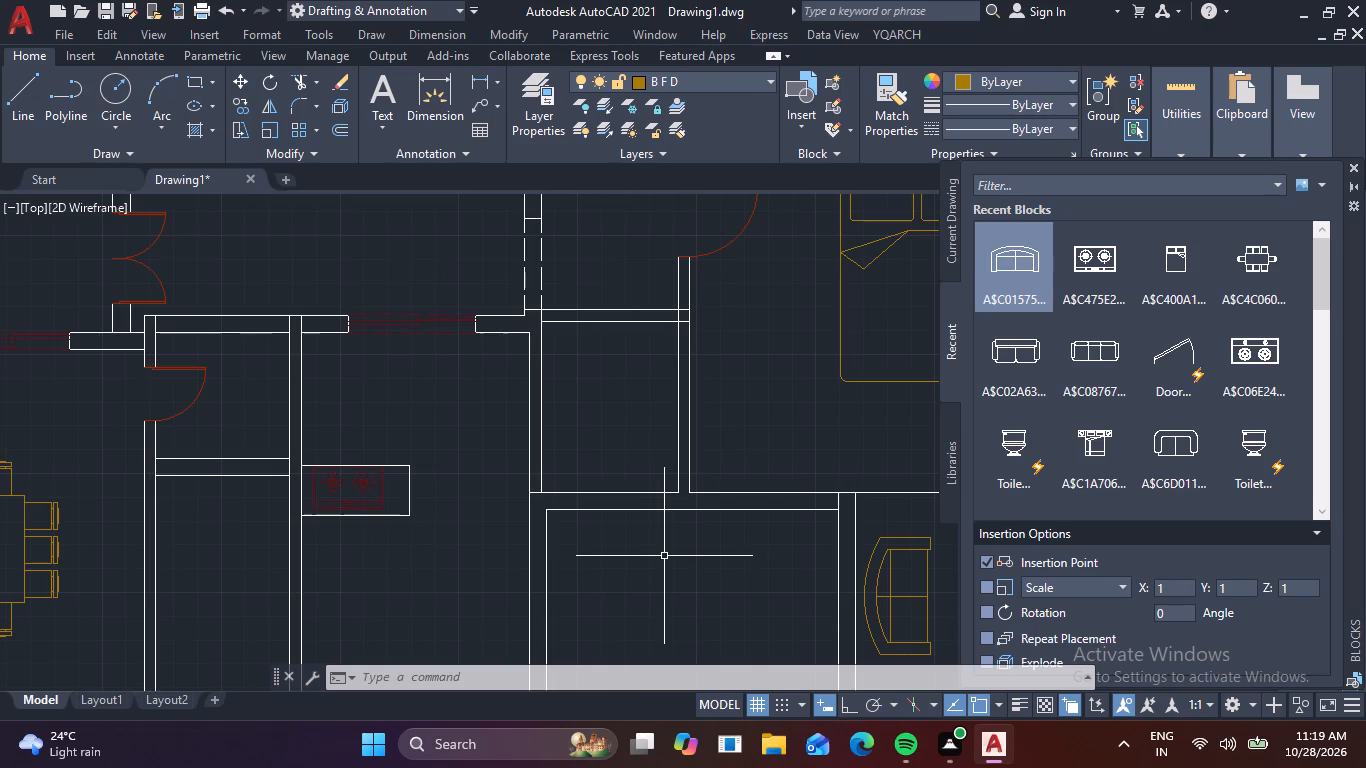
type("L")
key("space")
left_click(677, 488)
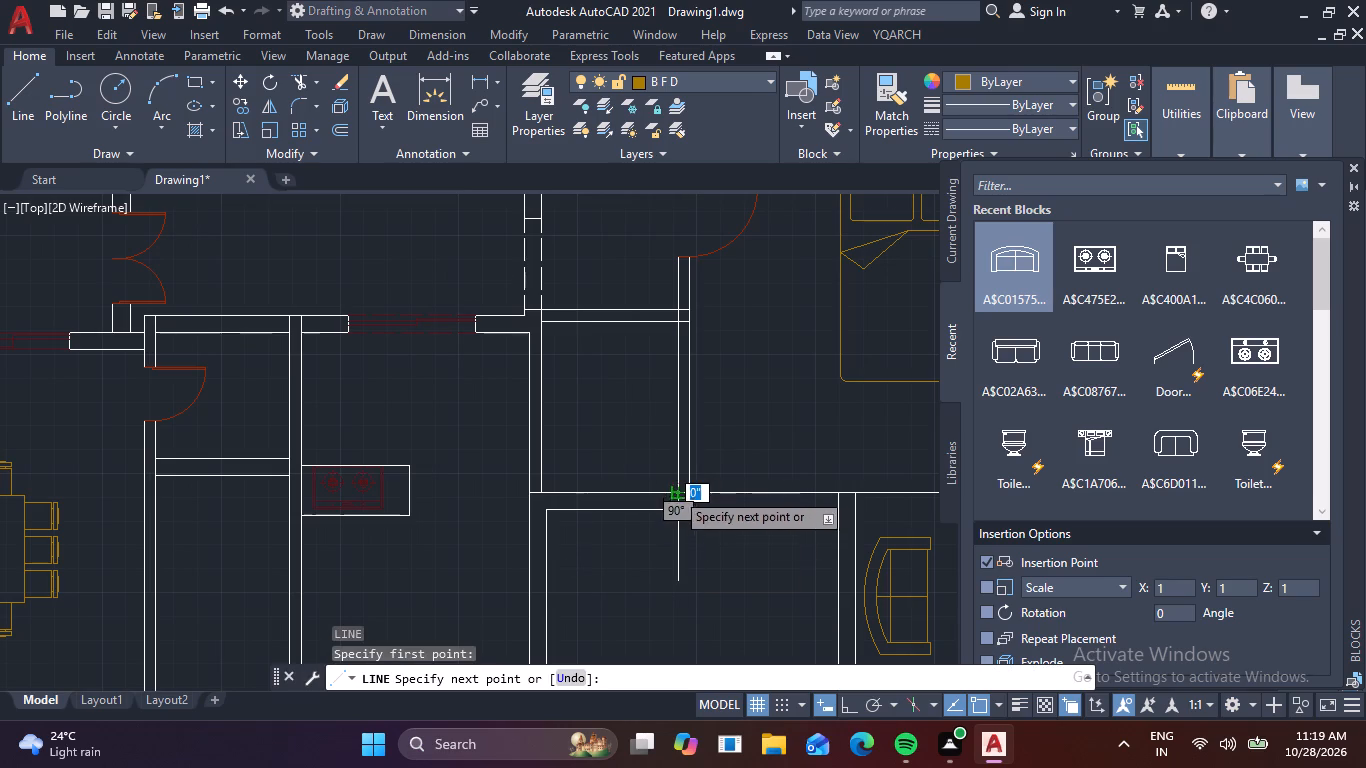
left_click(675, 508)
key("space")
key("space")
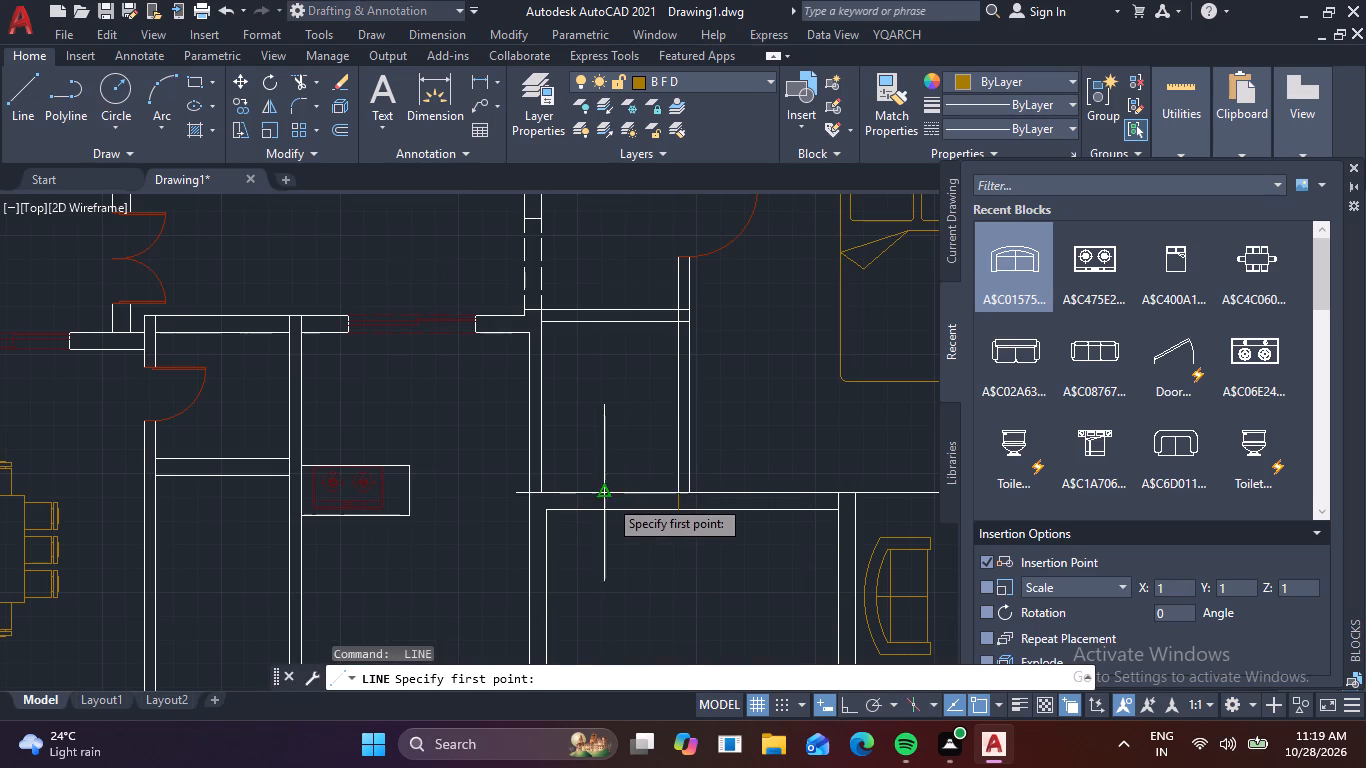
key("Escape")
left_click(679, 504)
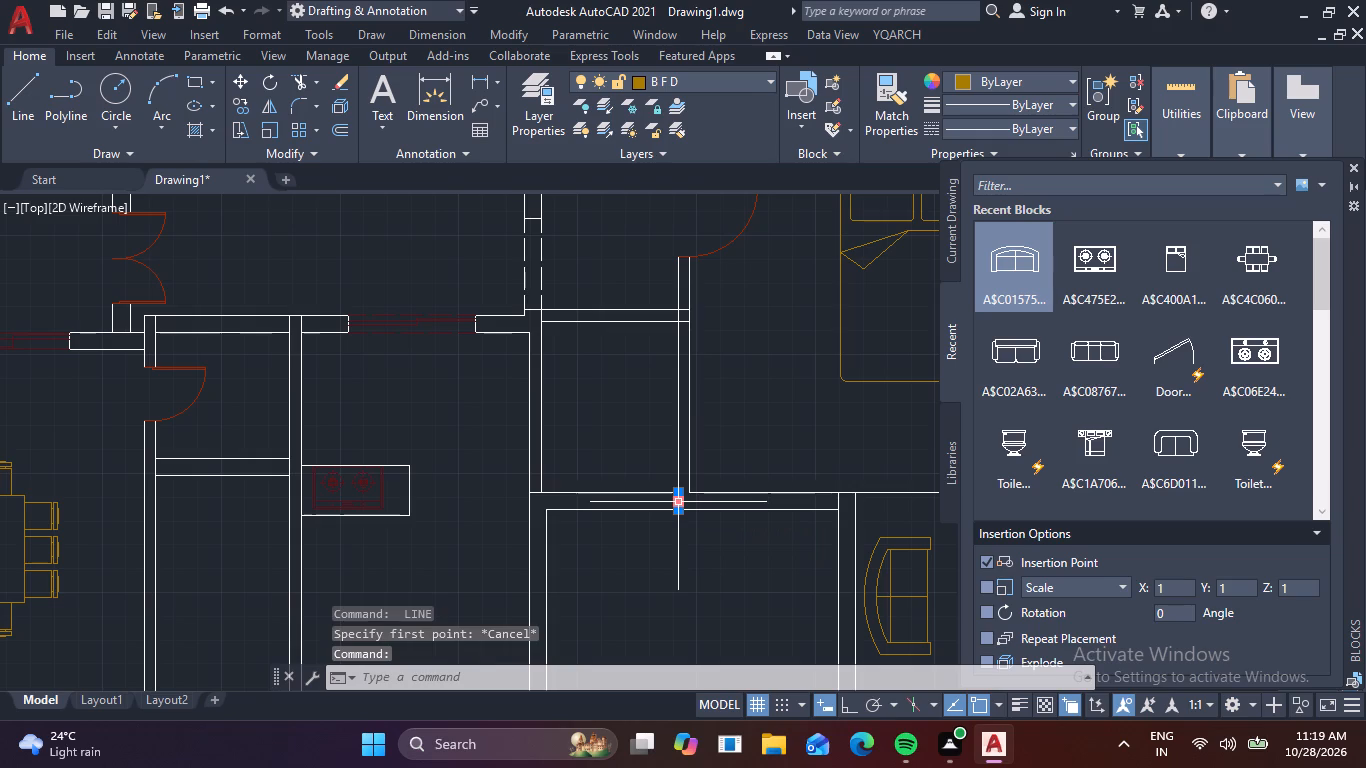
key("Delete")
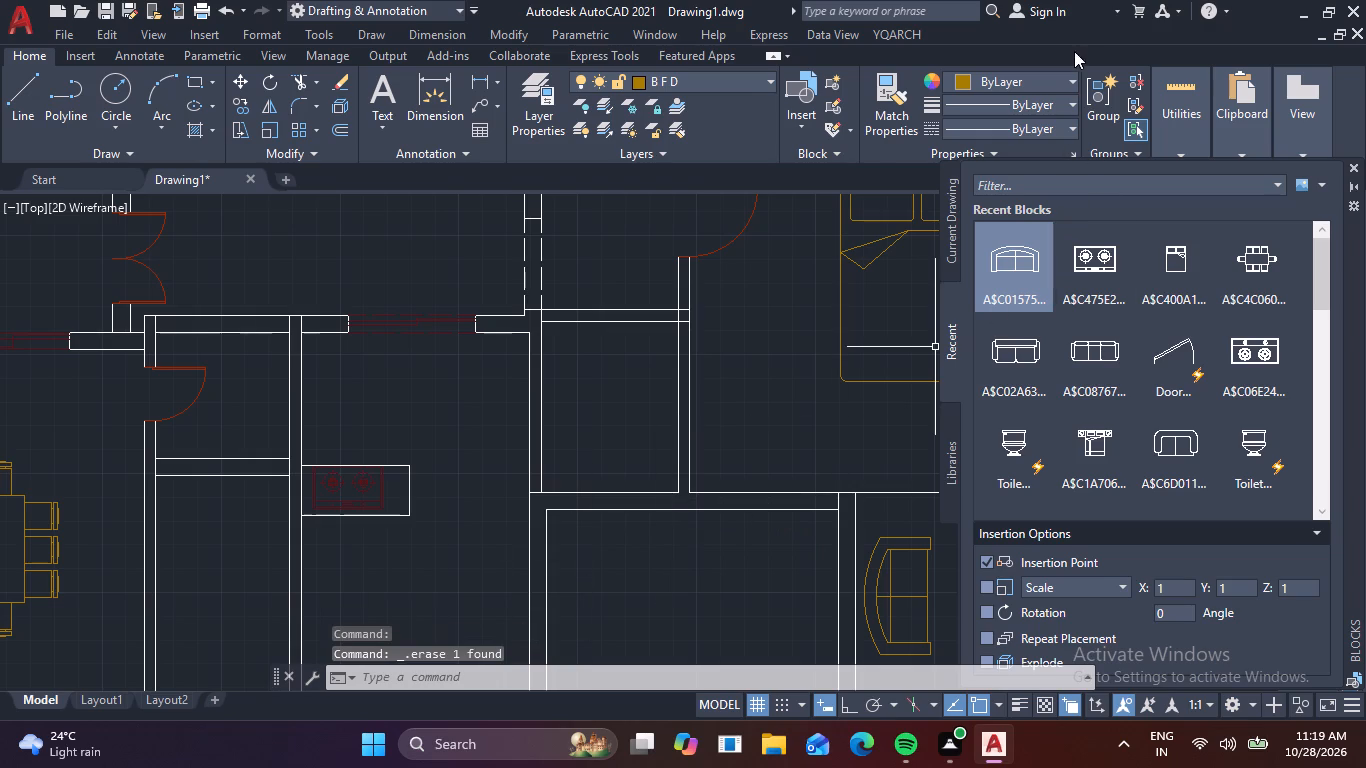
Draw a short ByBlock-coloured line across the wall thickness, extending the west face of the small room's east partition south.
left_click(1079, 76)
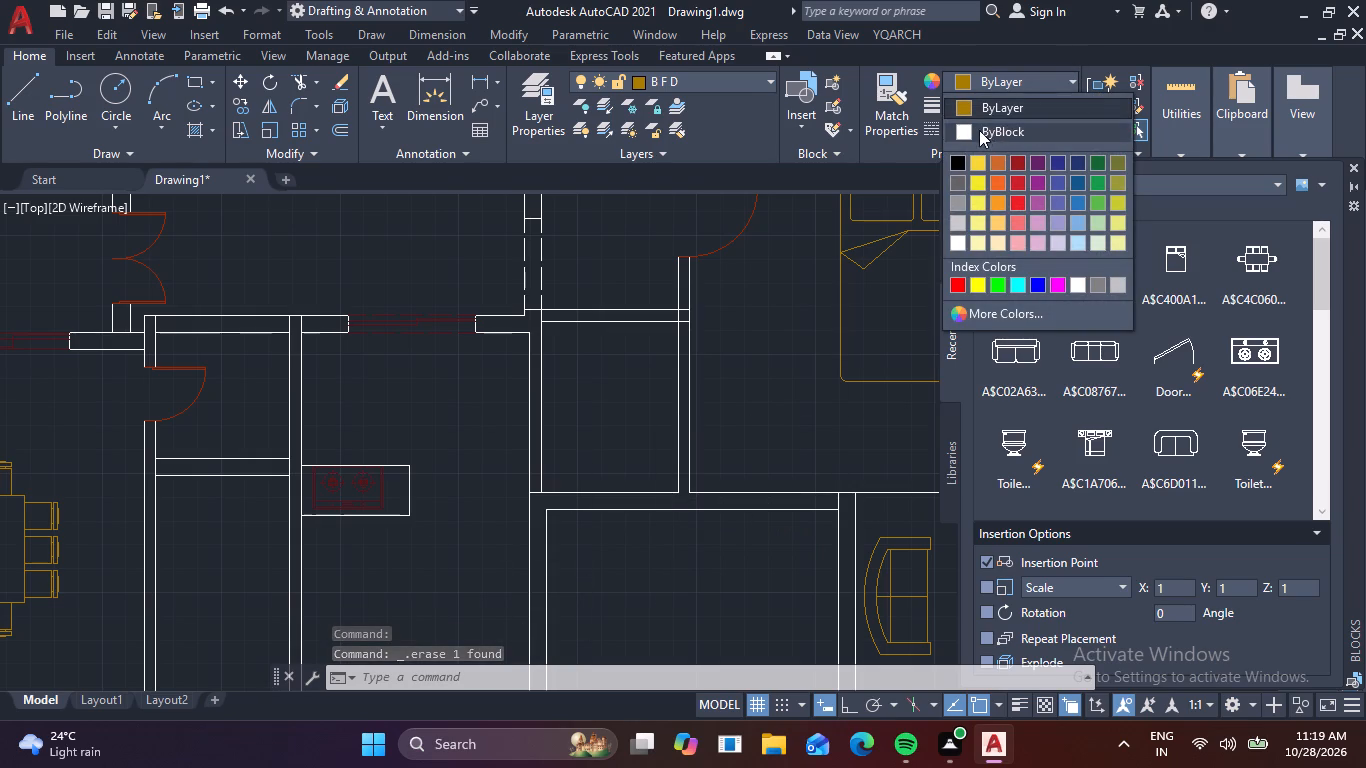
left_click(979, 130)
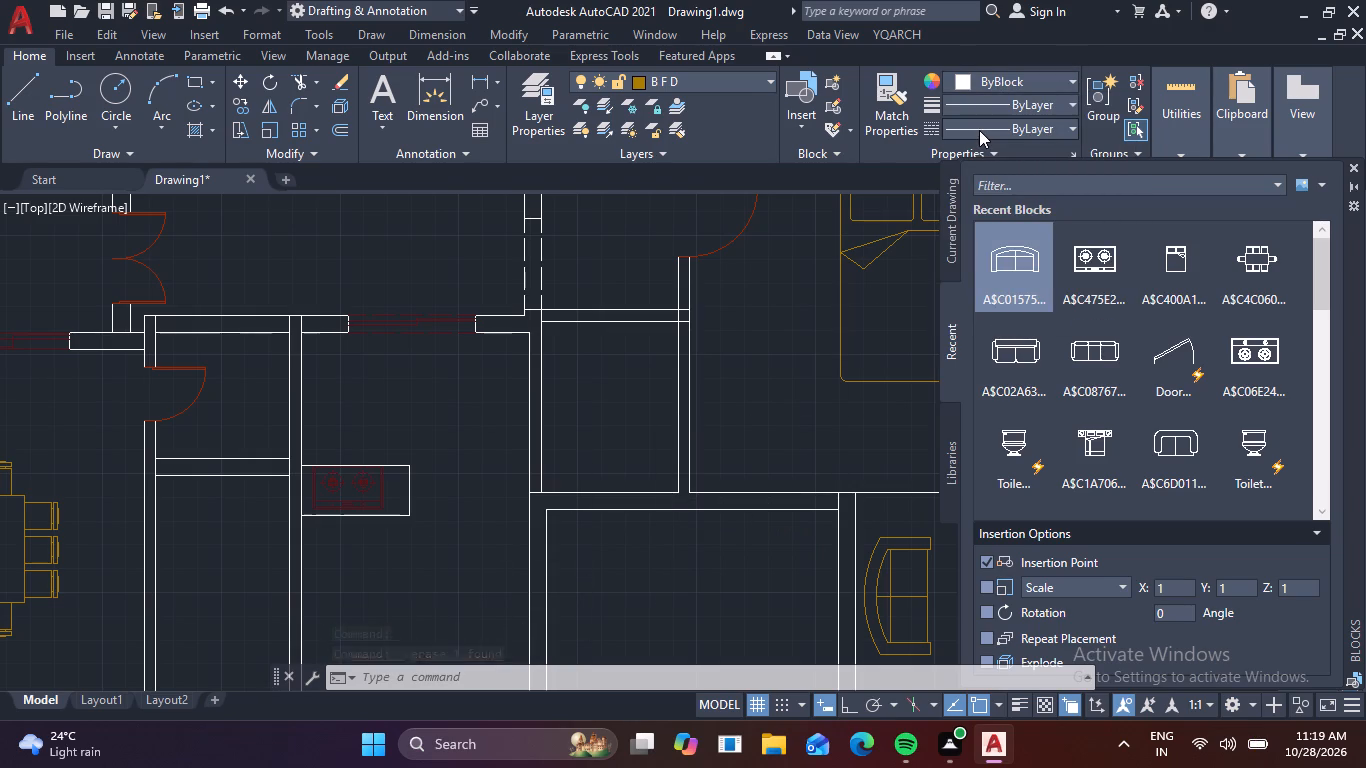
key("l")
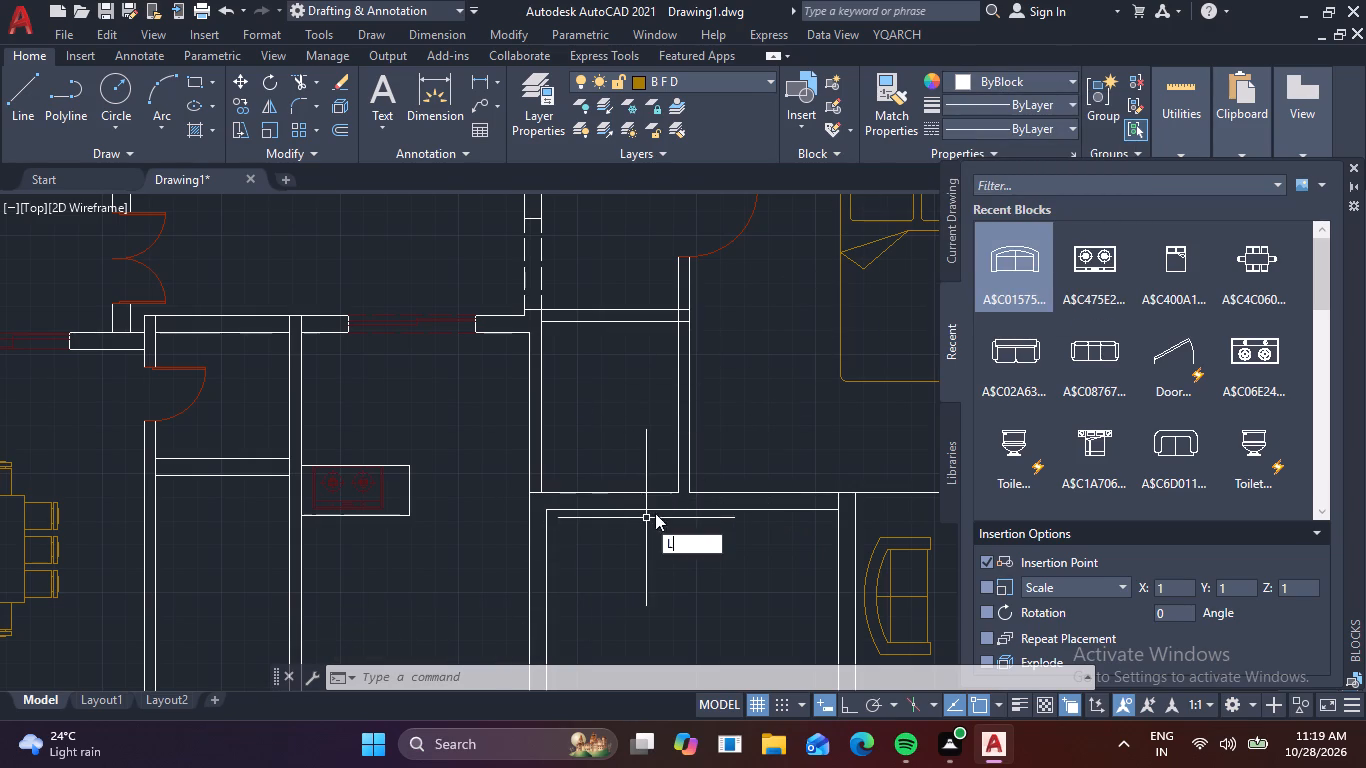
key("space")
left_click(675, 490)
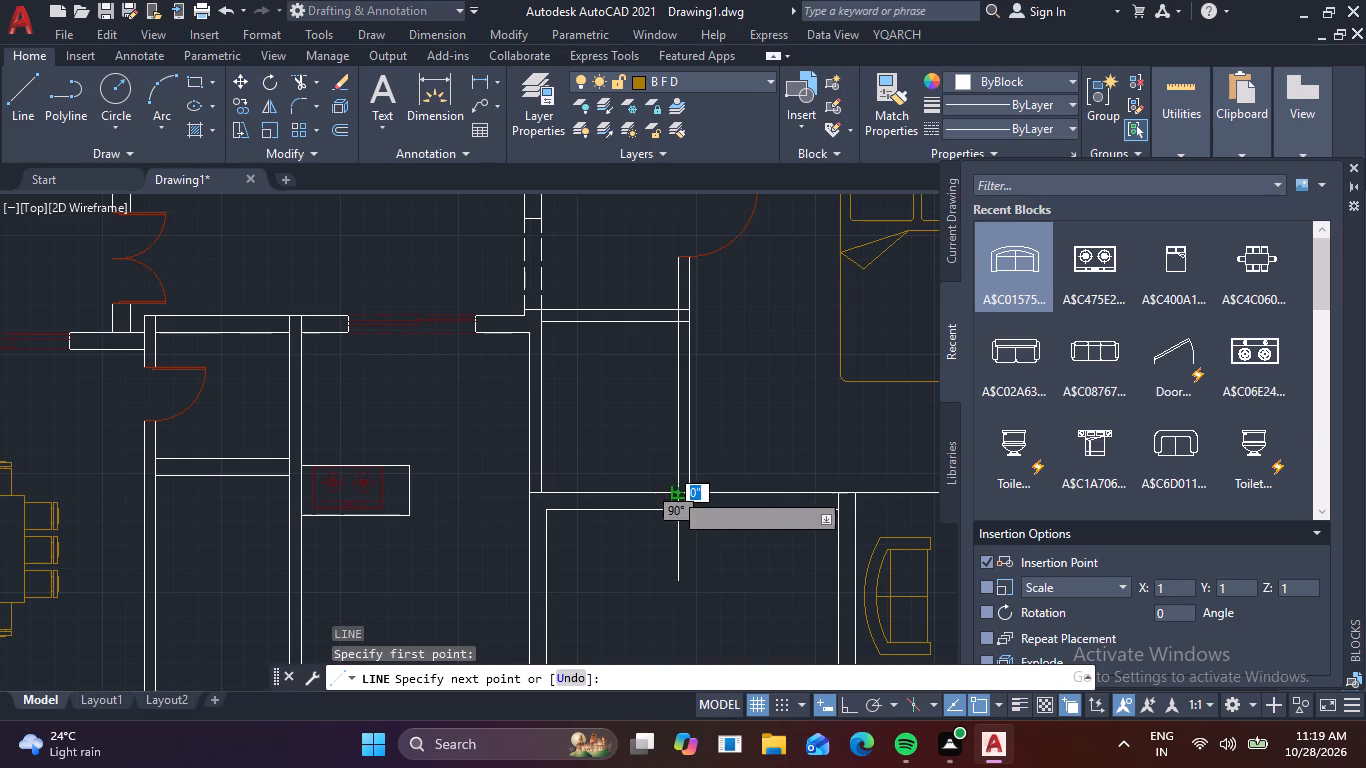
left_click(676, 515)
key("space")
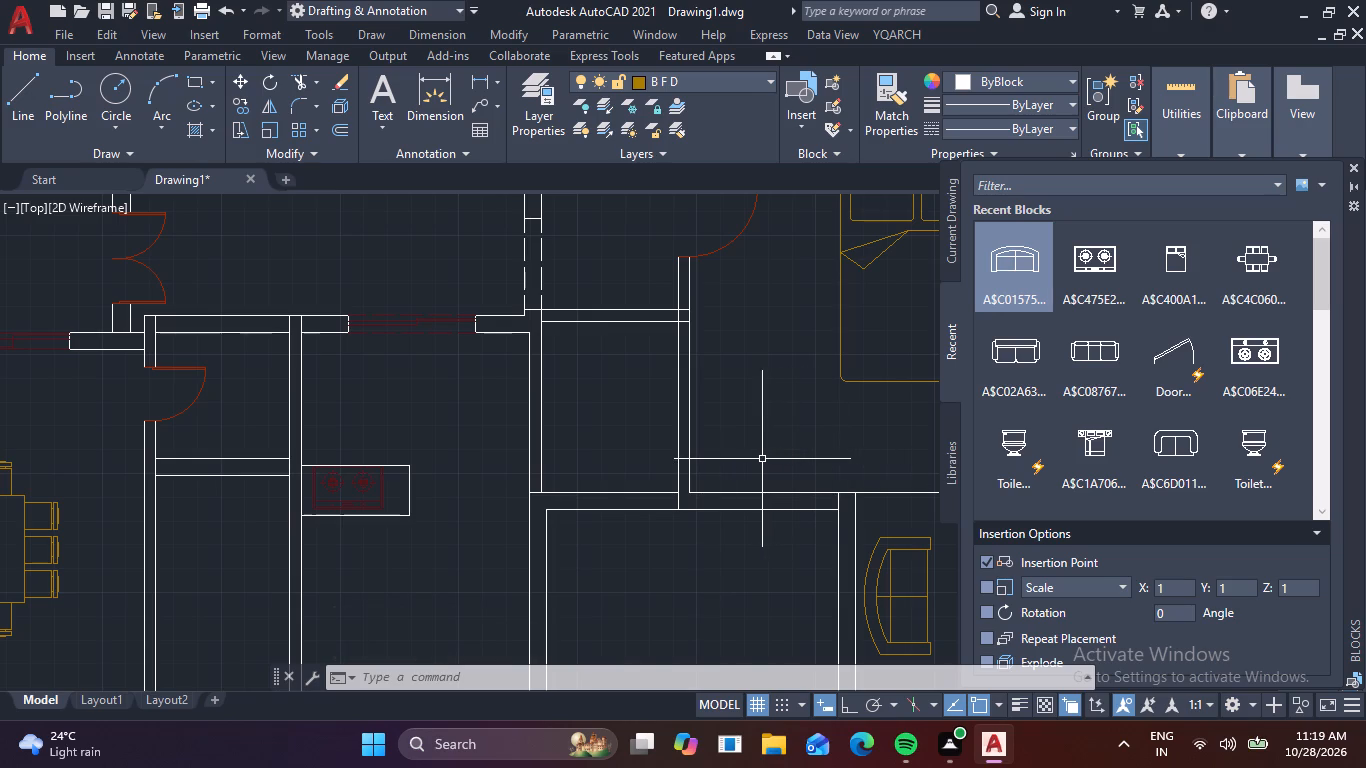
Draw a short ByBlock-coloured line across the wall thickness at the midpoint of the wall south of the small room.
key("space")
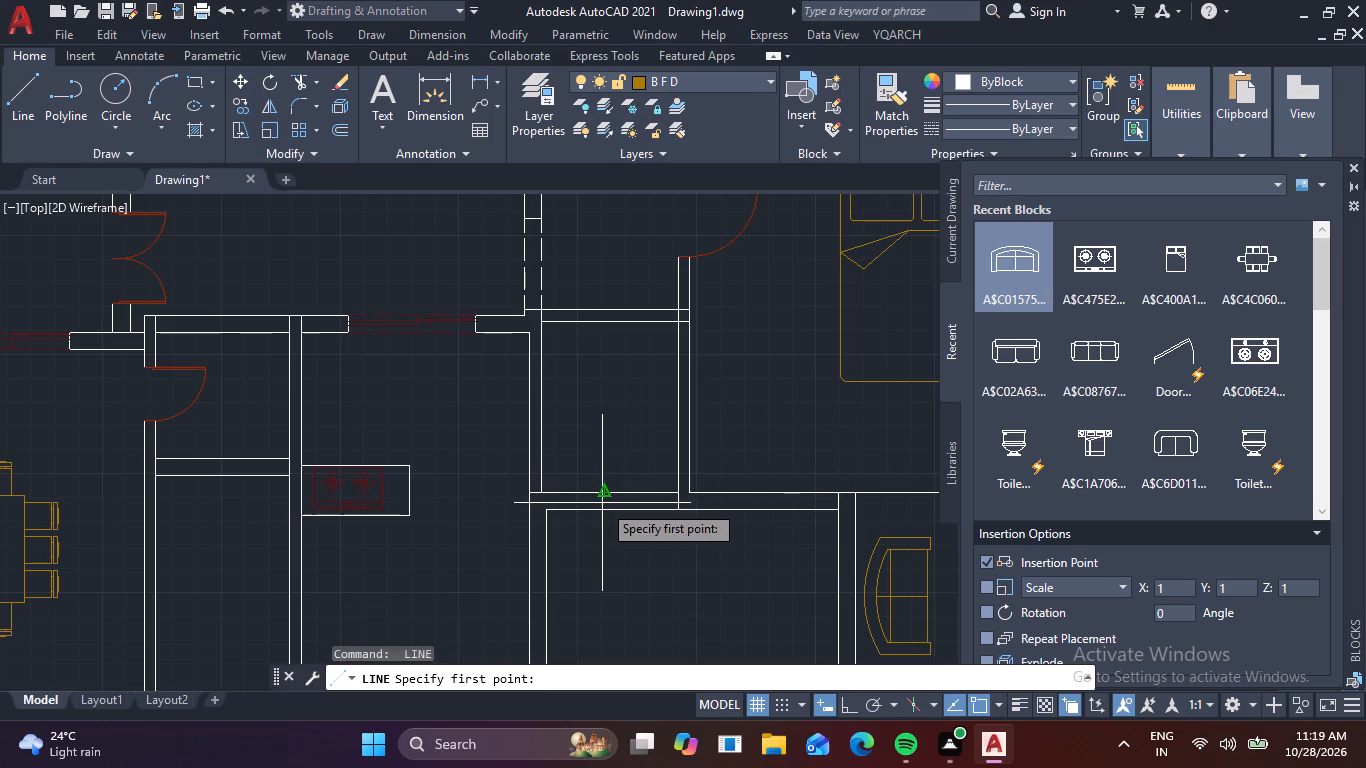
left_click(600, 497)
left_click(602, 507)
key("space")
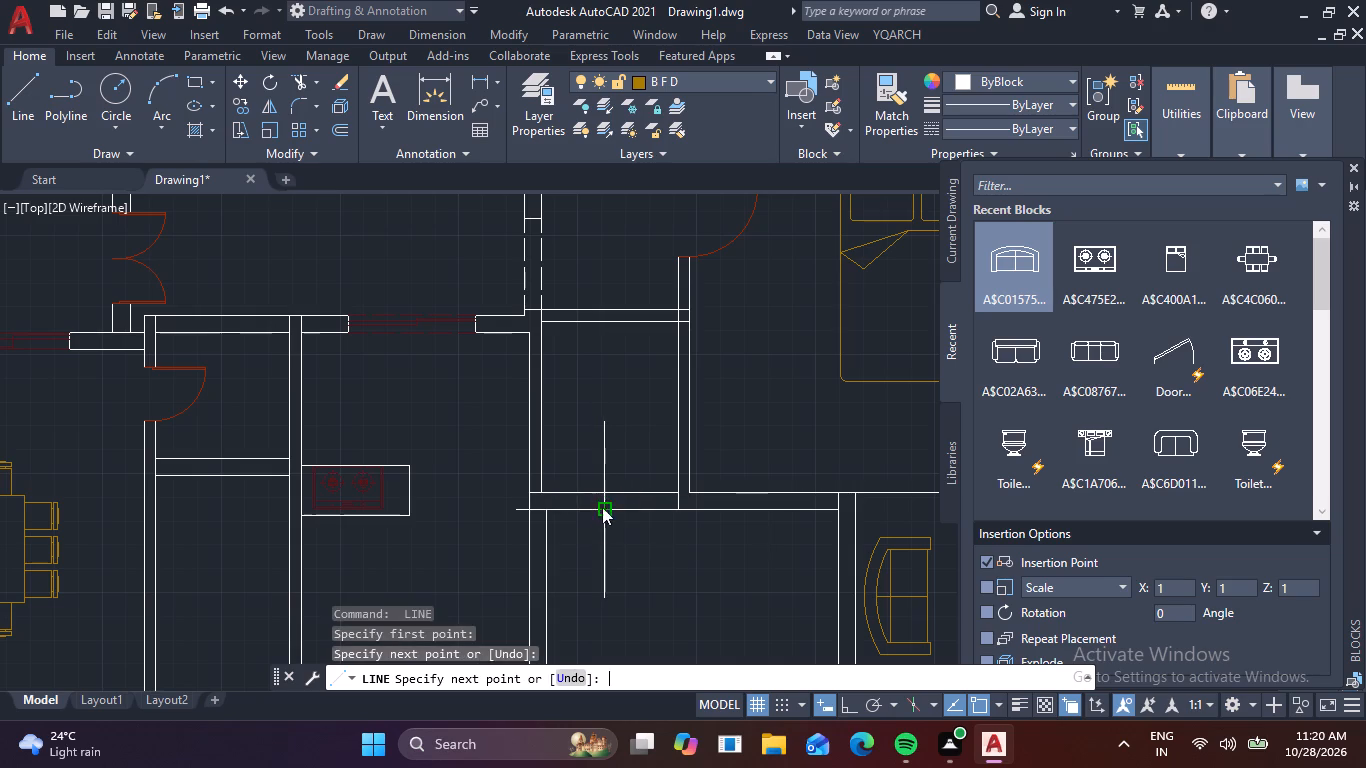
Trim the wall south of the small room between the midpoint line and the east partition to open a gap.
scroll(606, 525, "down", 2)
middle_click_drag(609, 528, 621, 491)
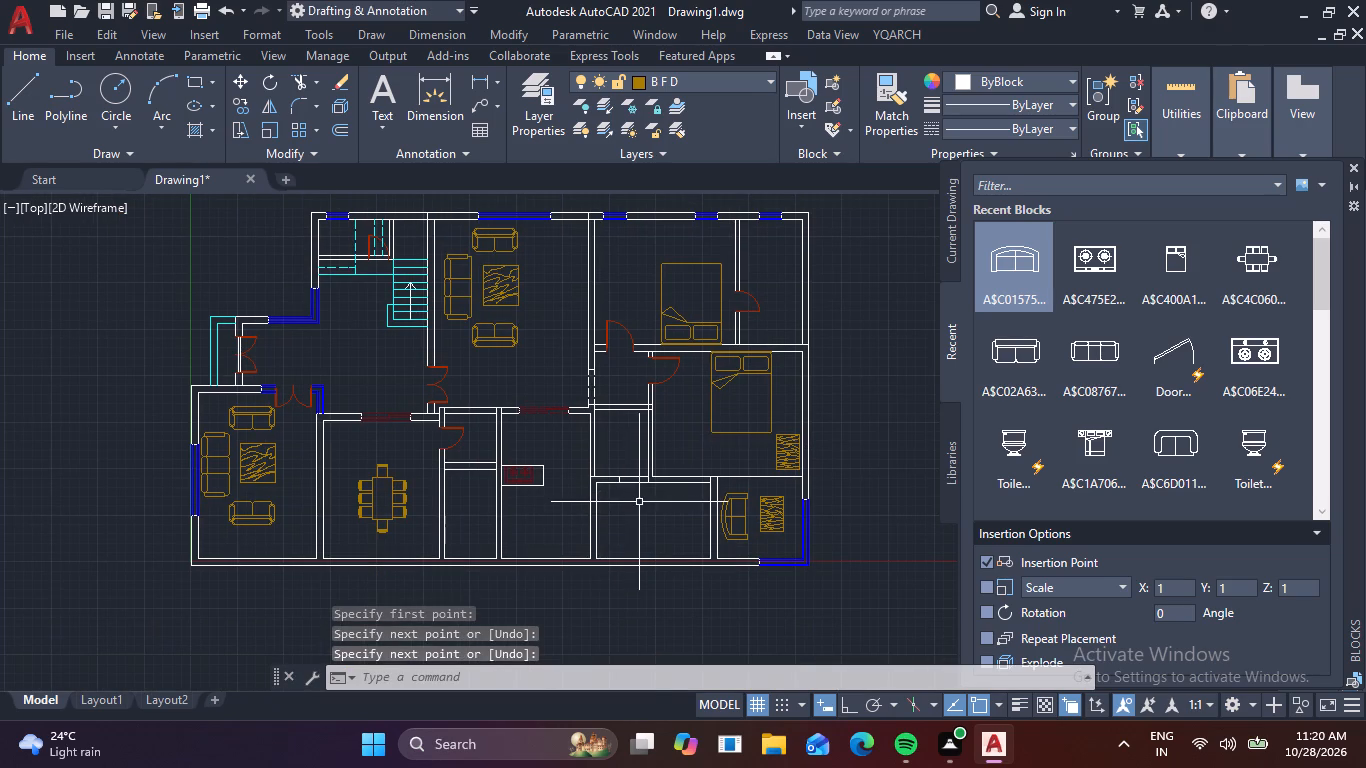
key("Escape")
type("TR")
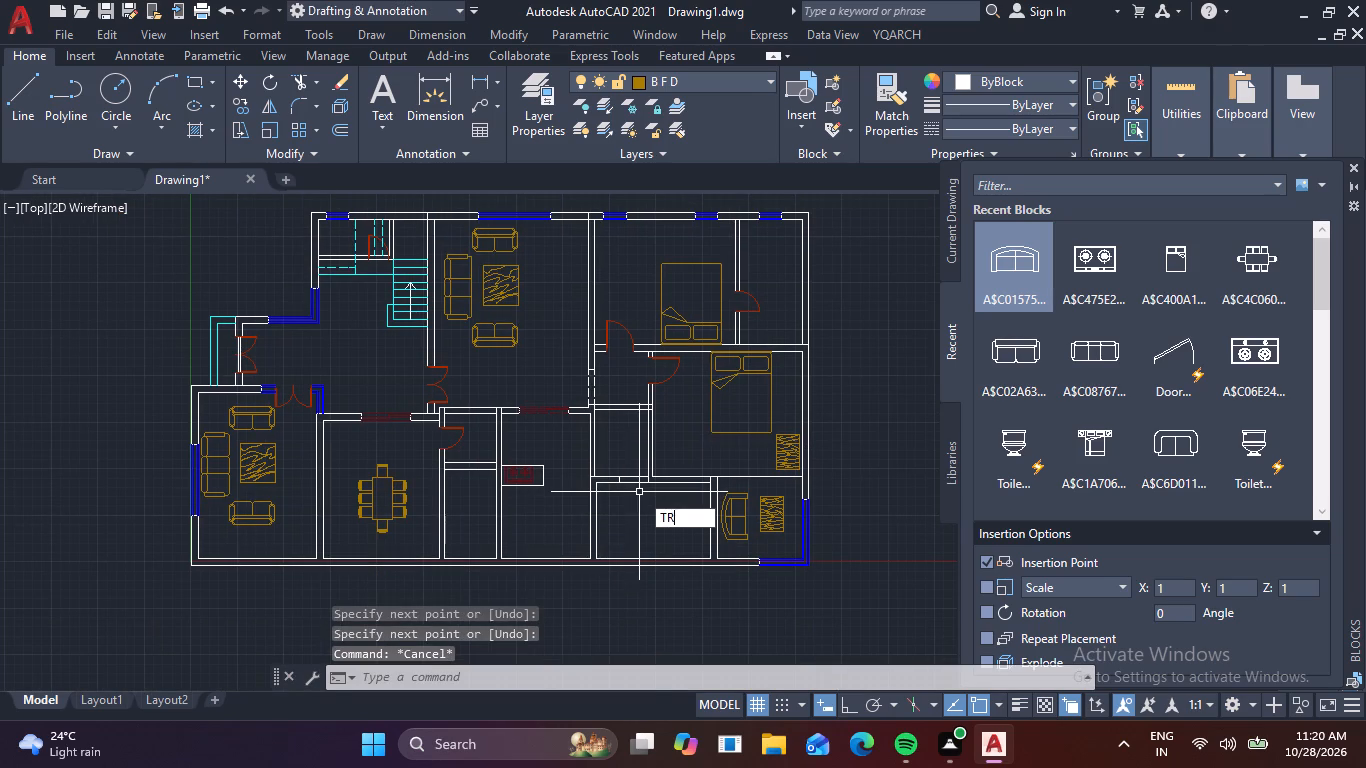
key("space")
left_click(632, 457)
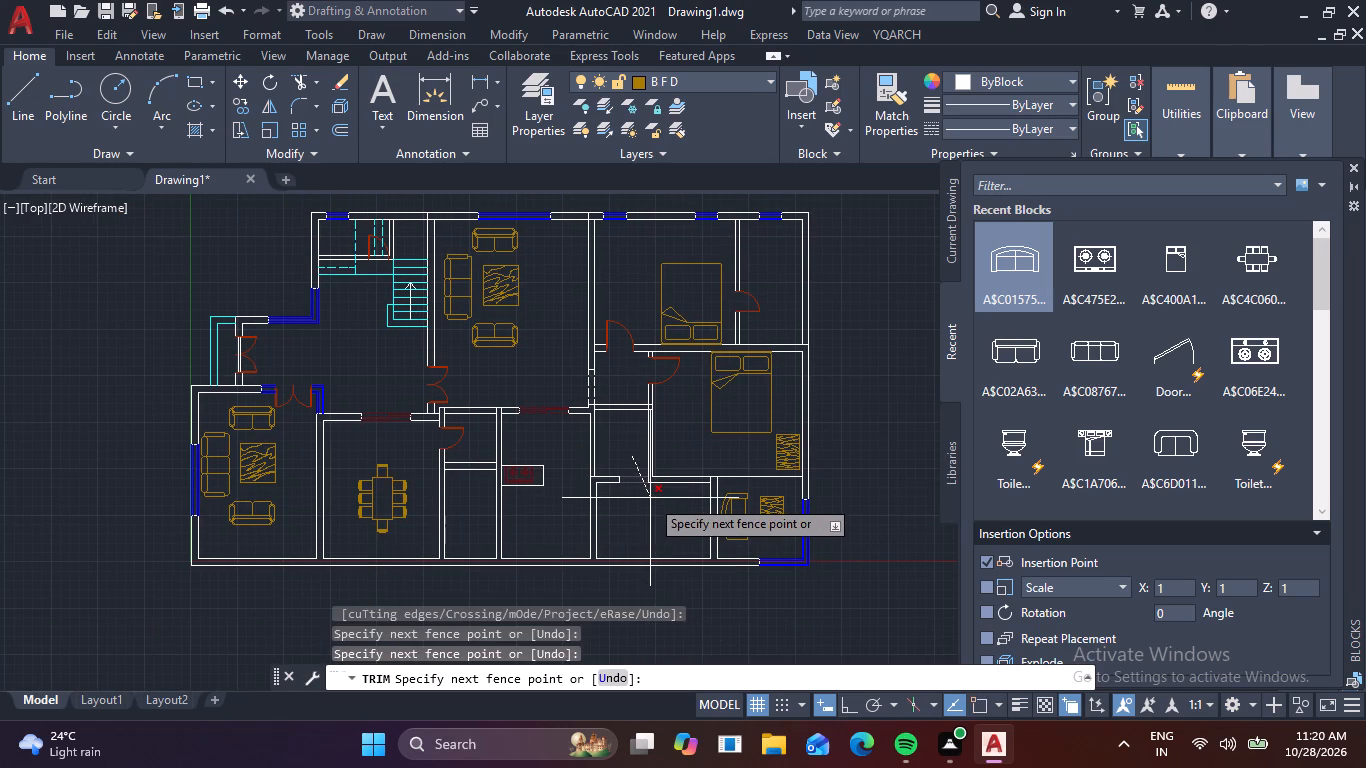
left_click(644, 501)
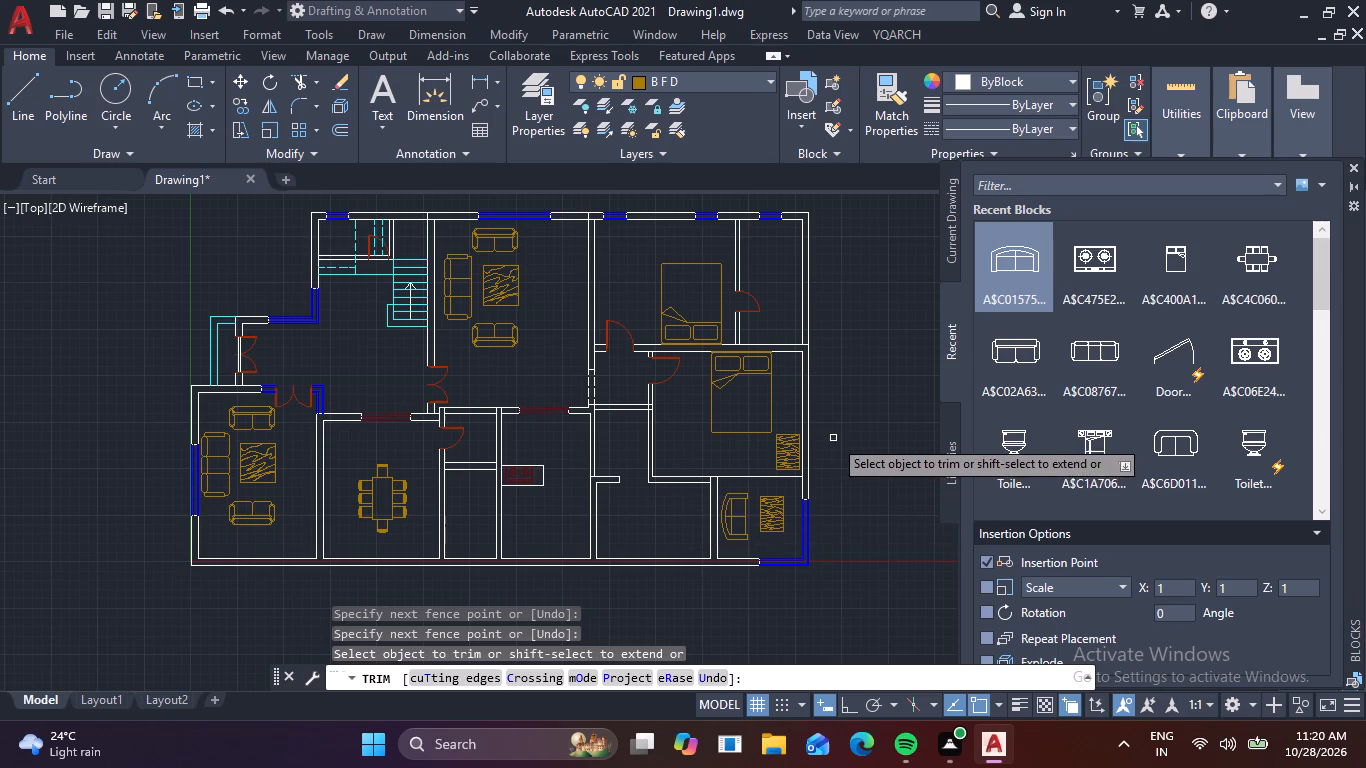
key("Escape")
key("Escape")
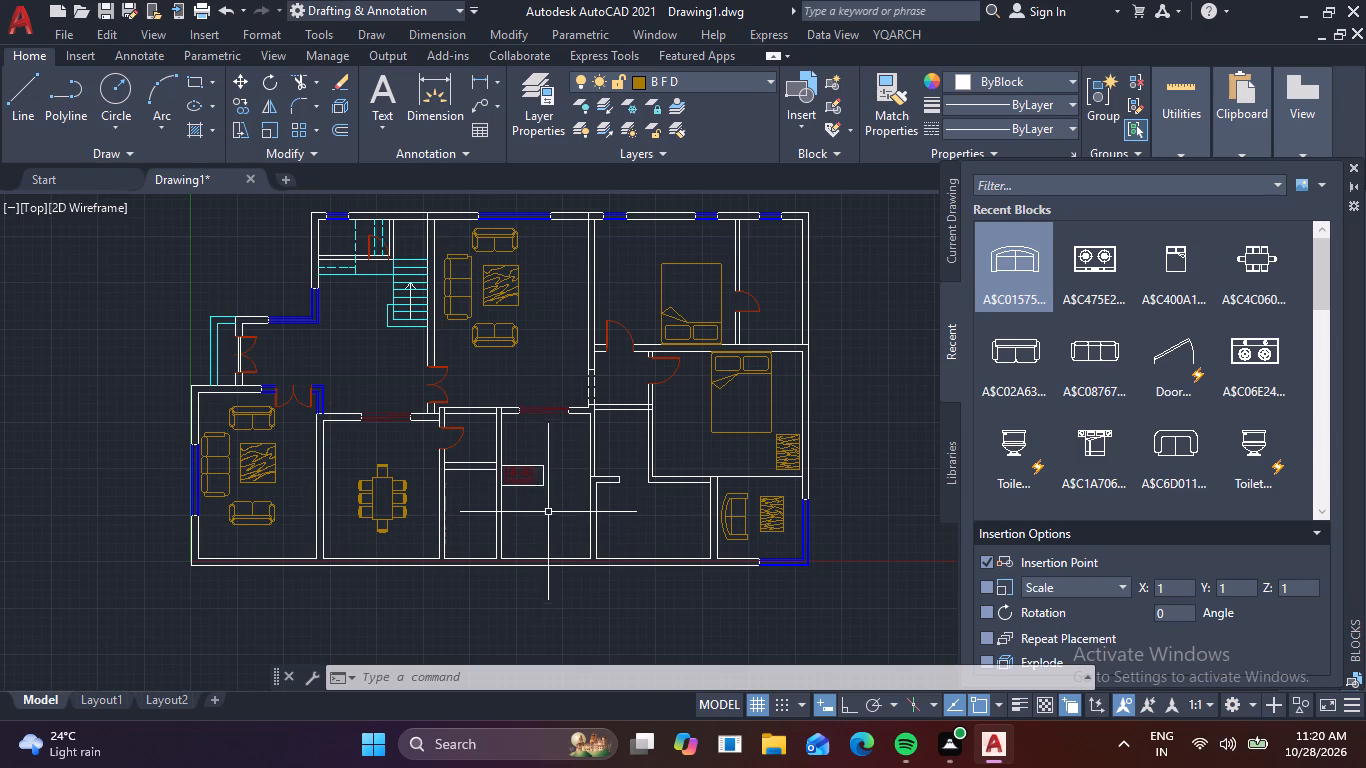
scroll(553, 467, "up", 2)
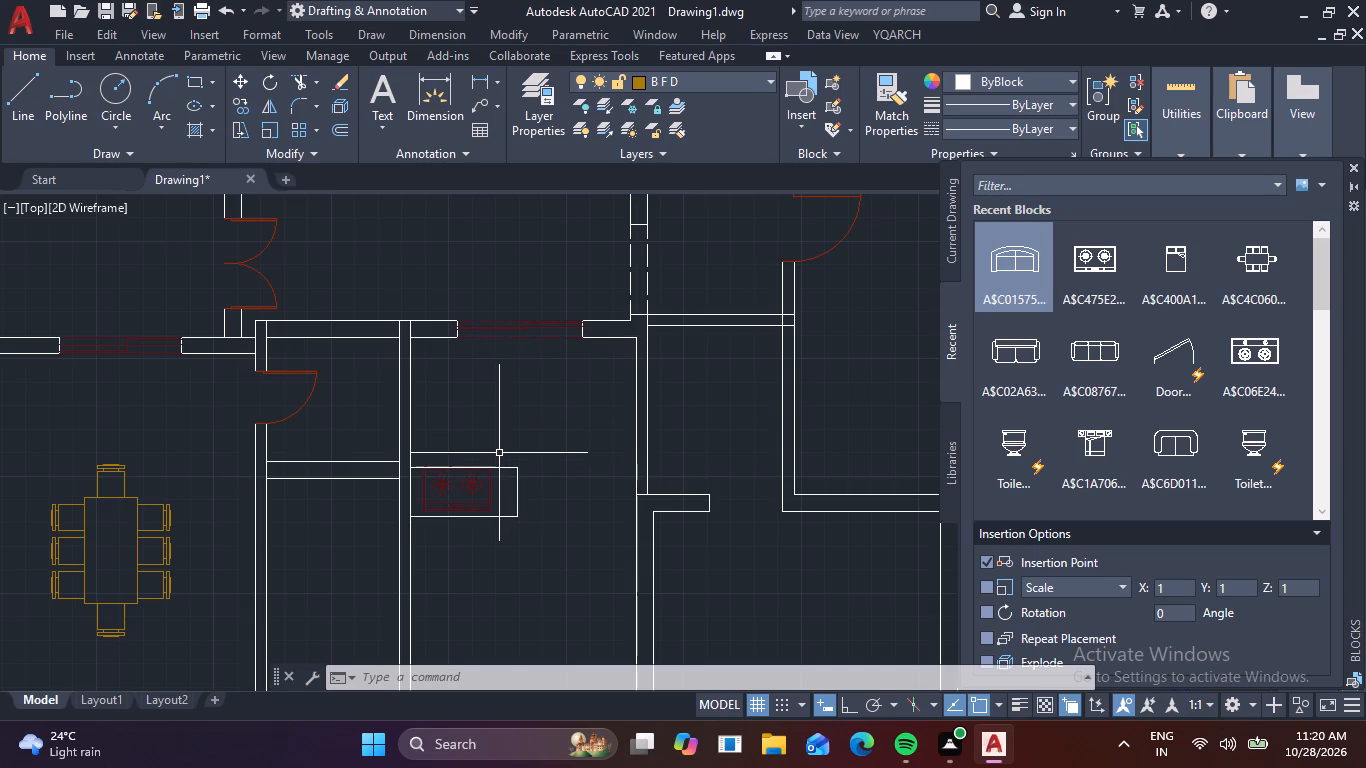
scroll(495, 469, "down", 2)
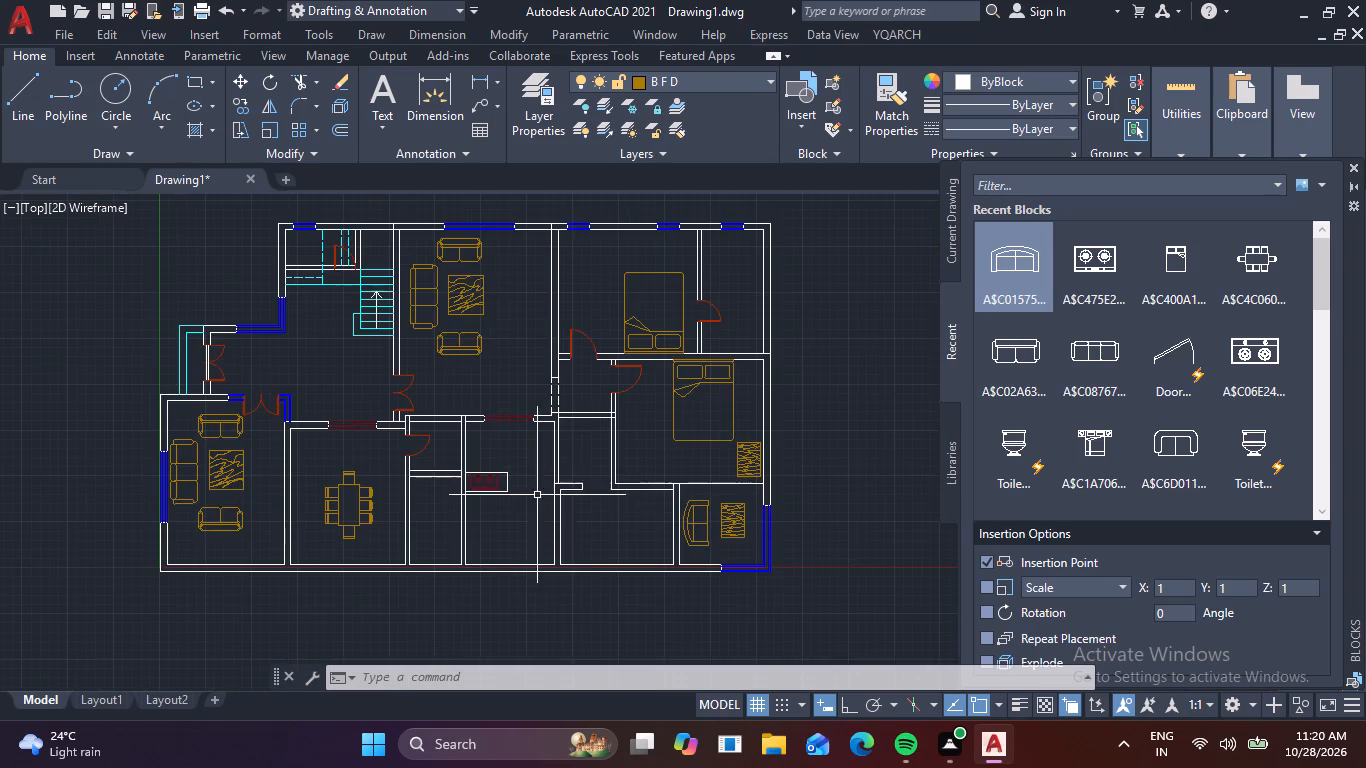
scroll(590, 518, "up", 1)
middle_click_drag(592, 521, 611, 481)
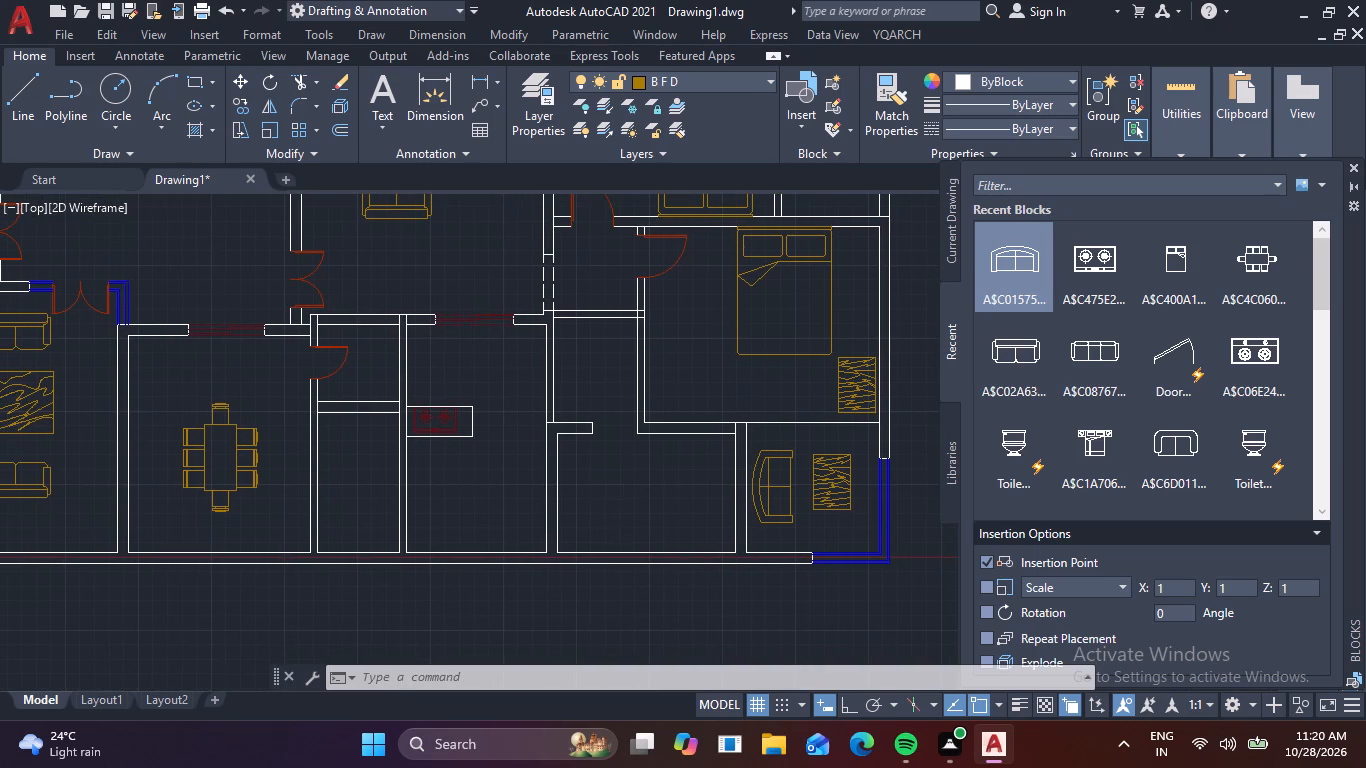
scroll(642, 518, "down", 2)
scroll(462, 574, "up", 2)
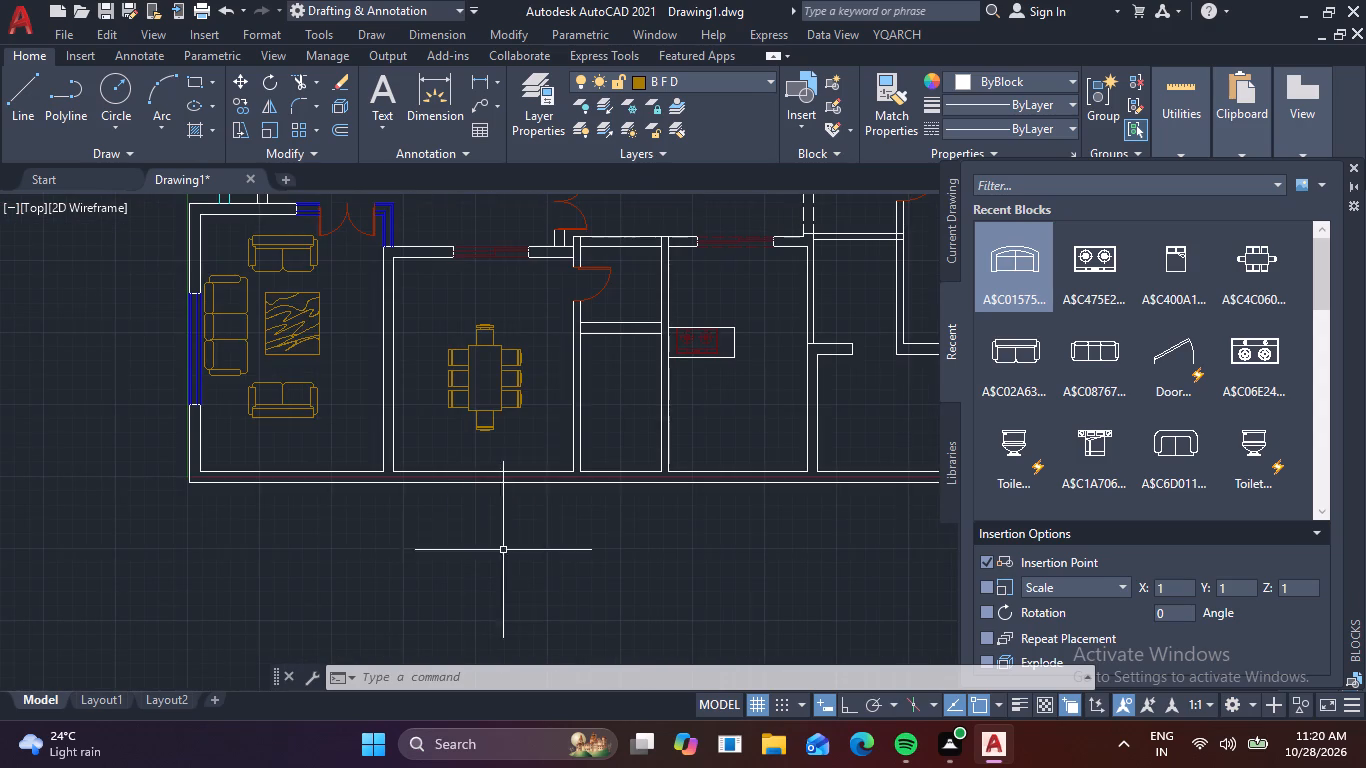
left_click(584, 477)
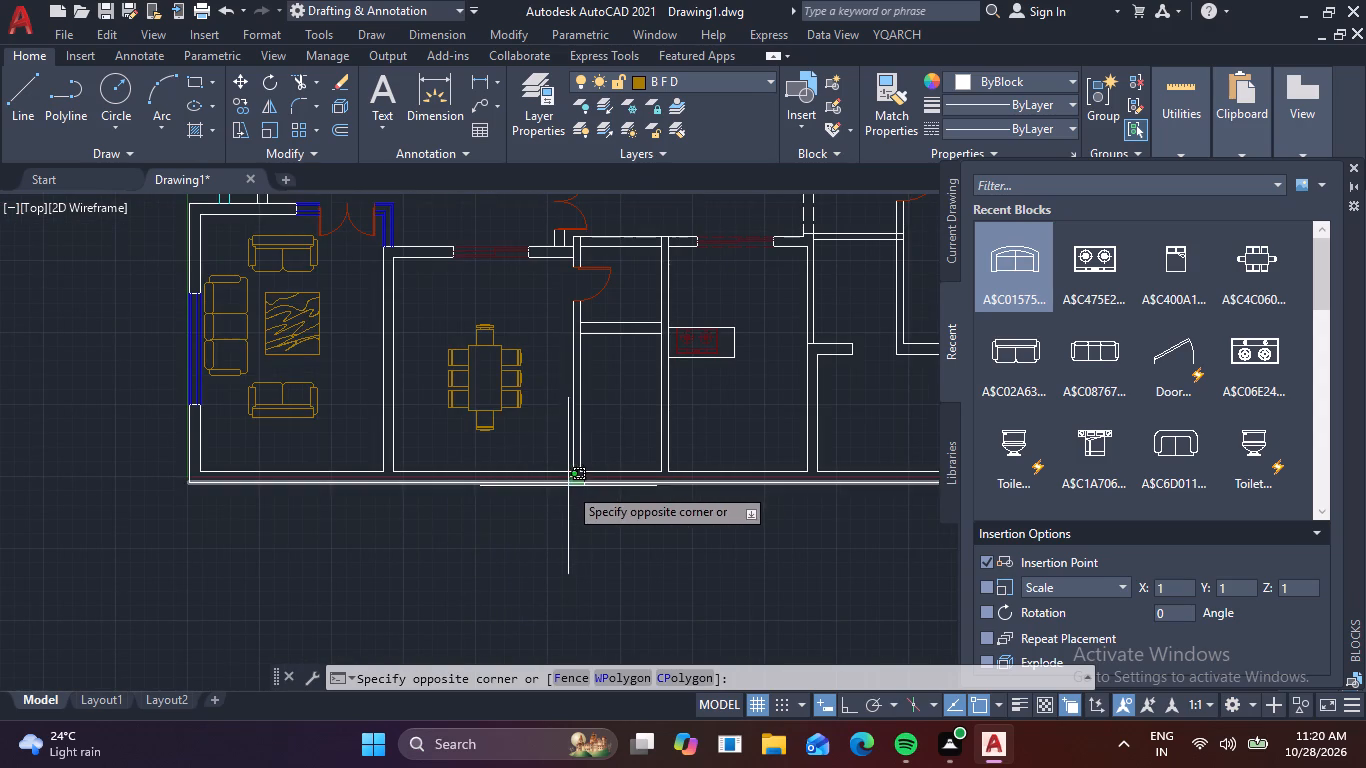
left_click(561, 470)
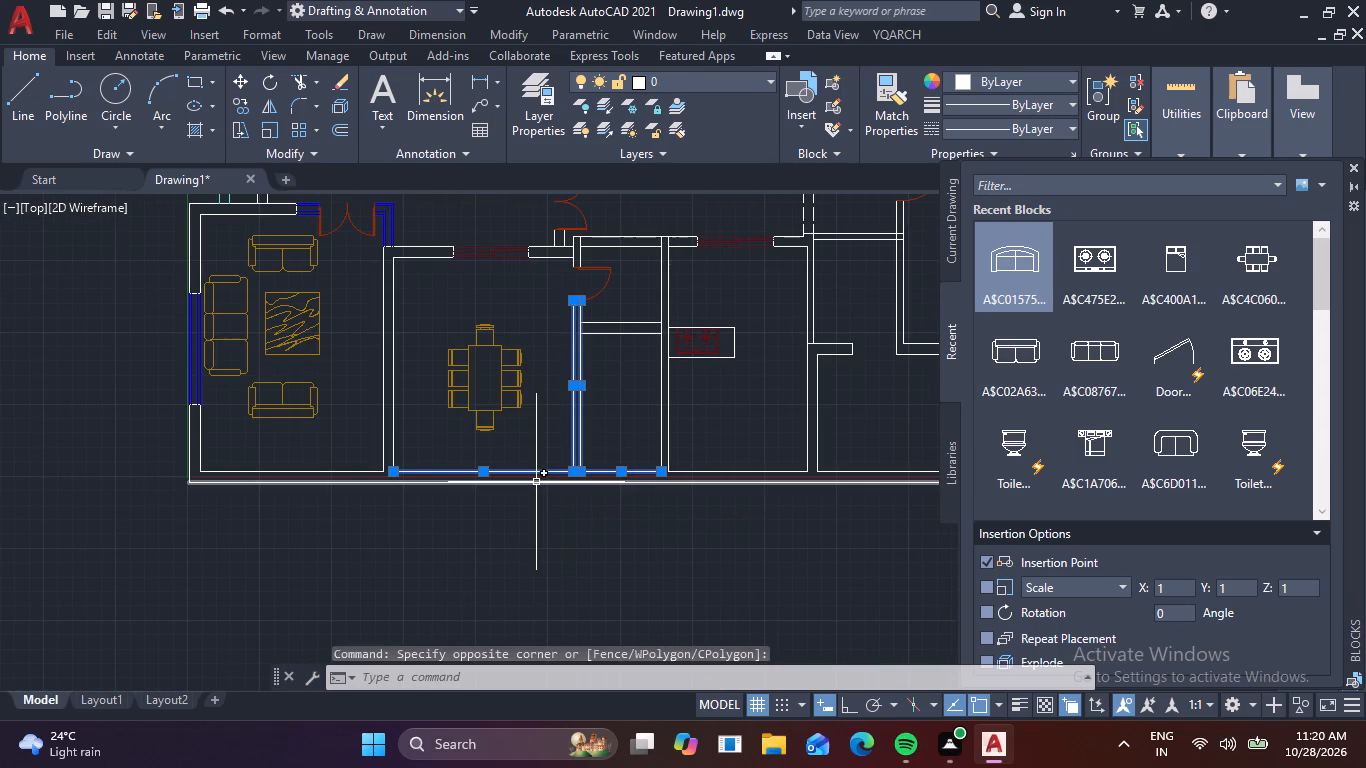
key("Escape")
Turn off the grid display.
scroll(537, 482, "up", 3)
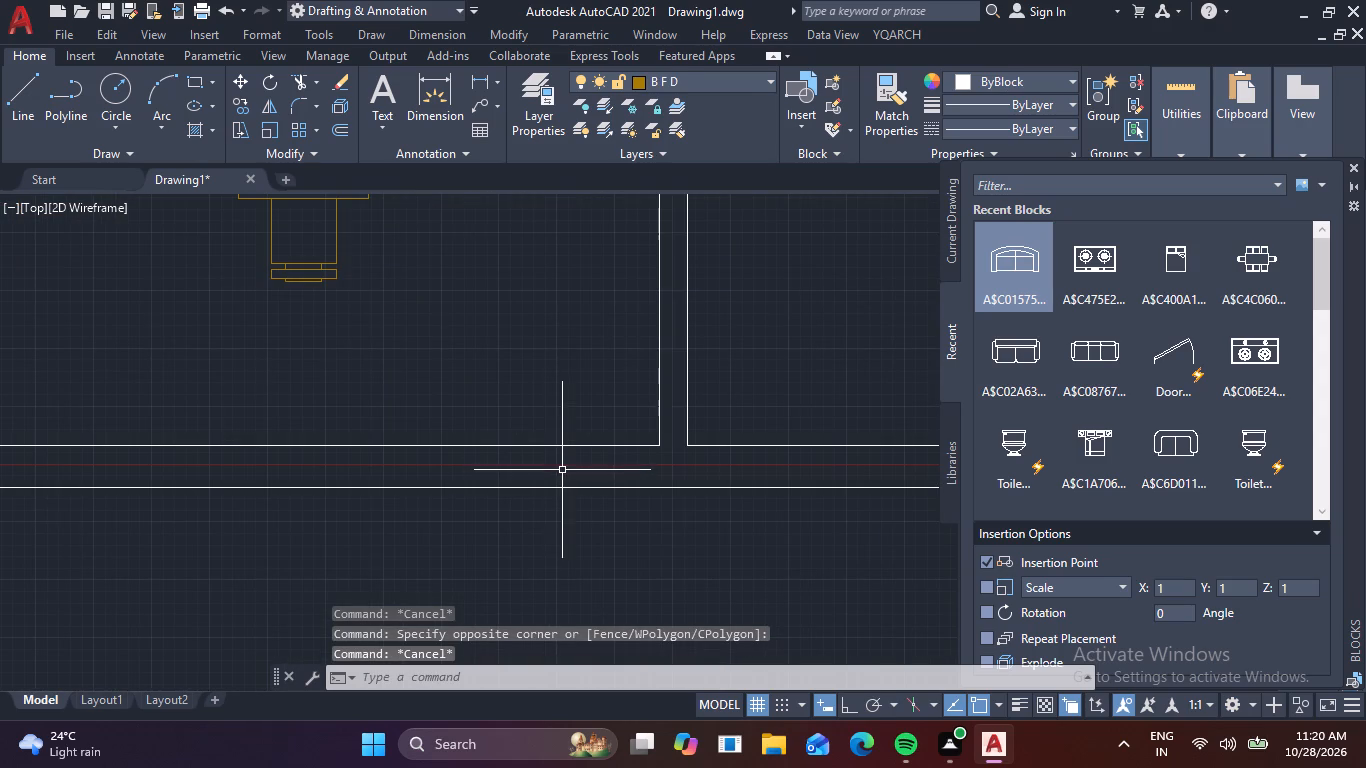
left_click(564, 466)
key("F7")
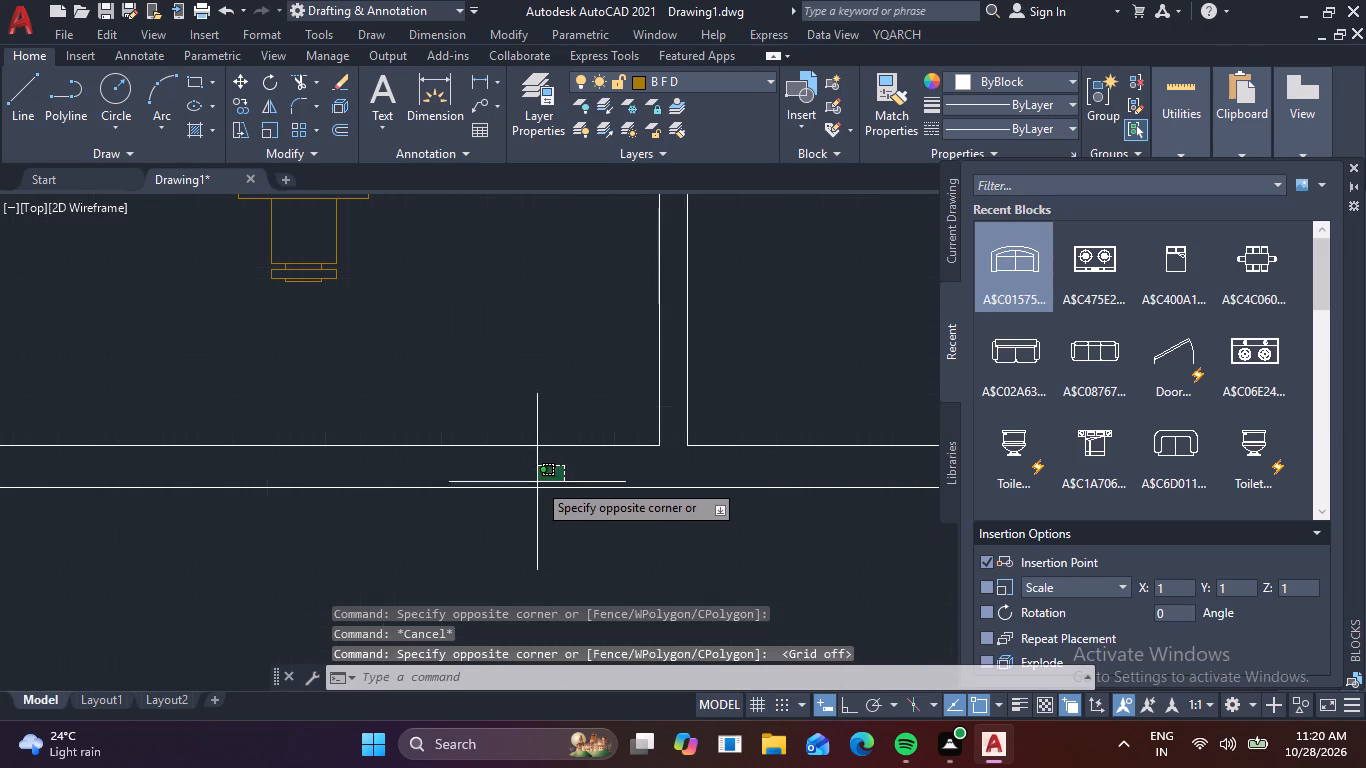
scroll(529, 511, "down", 2)
key("Escape")
Copy the three lines of the short wall stub from its inner corner to a point farther south on the same wall face.
scroll(548, 491, "down", 2)
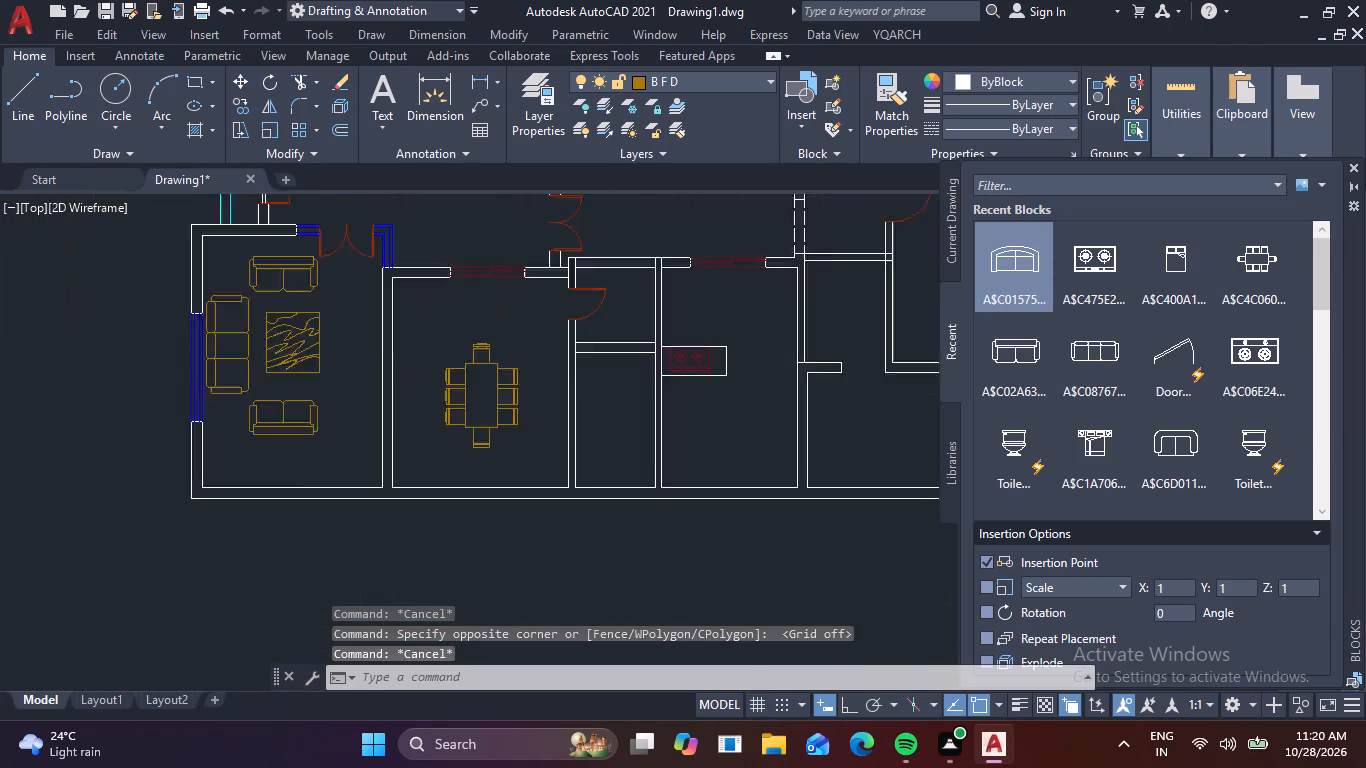
scroll(719, 449, "up", 3)
middle_click_drag(727, 441, 649, 446)
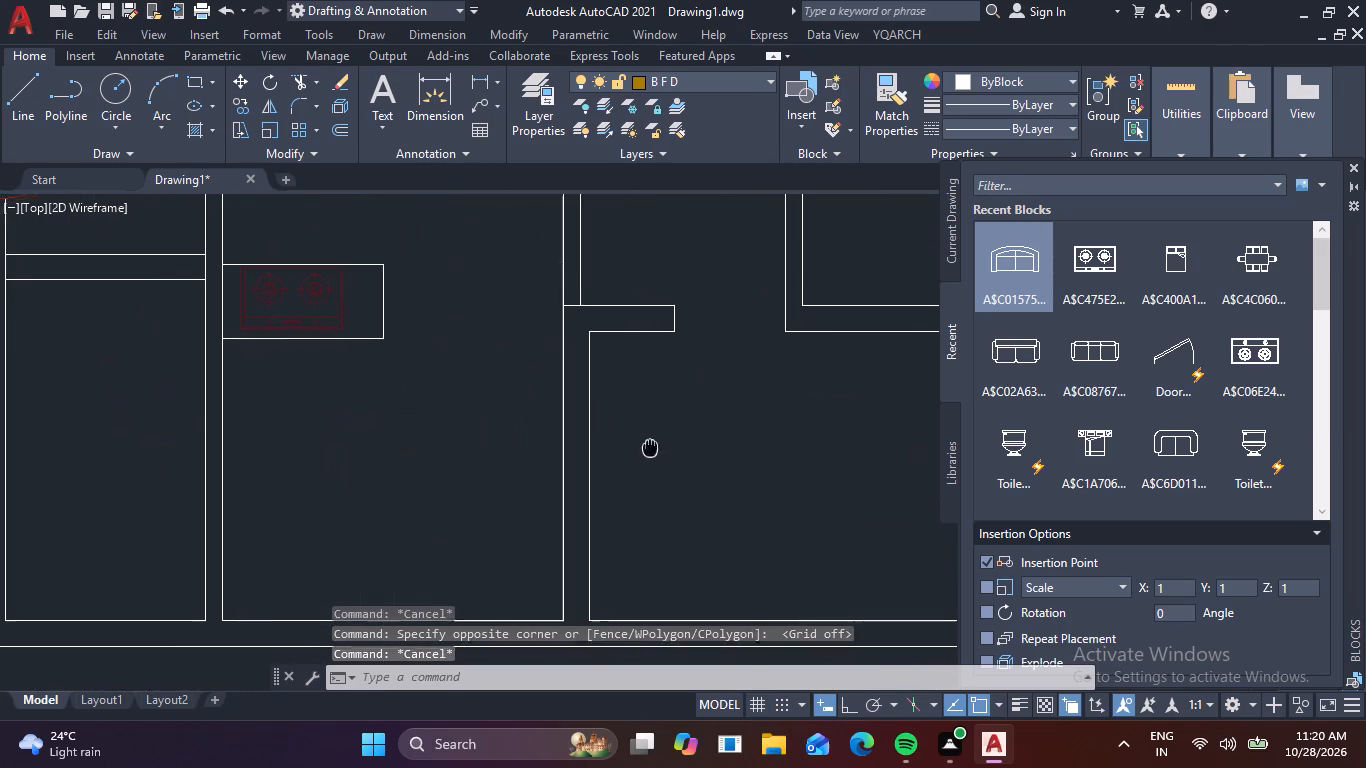
middle_click_drag(649, 446, 631, 439)
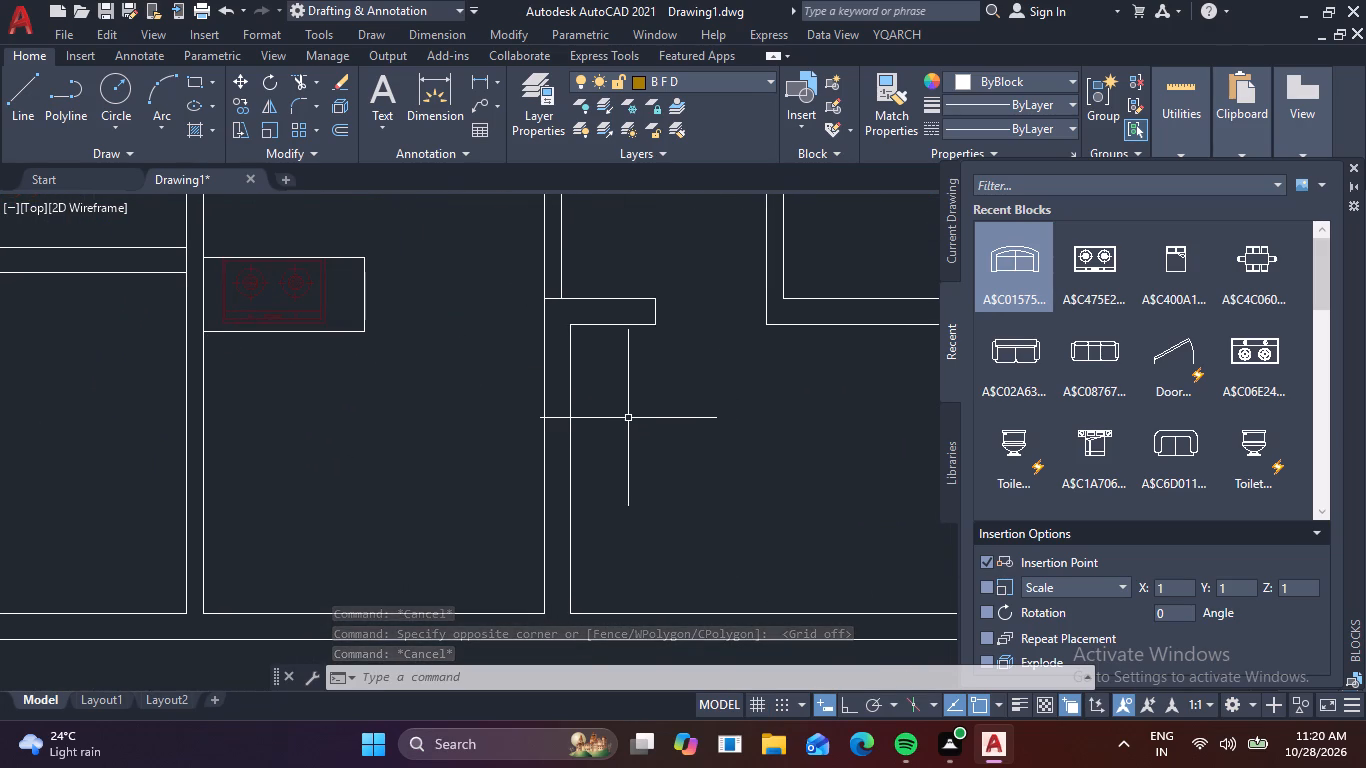
left_click_drag(678, 408, 669, 394)
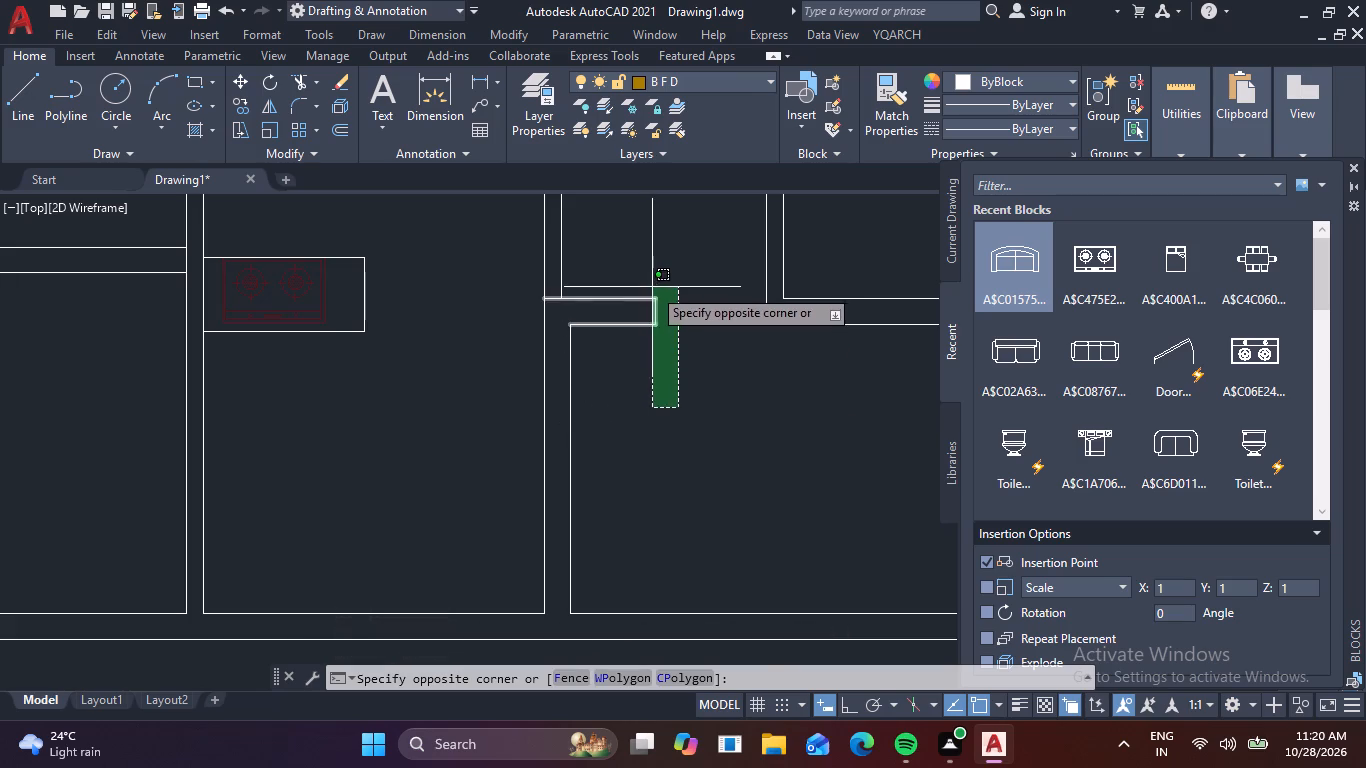
left_click(651, 282)
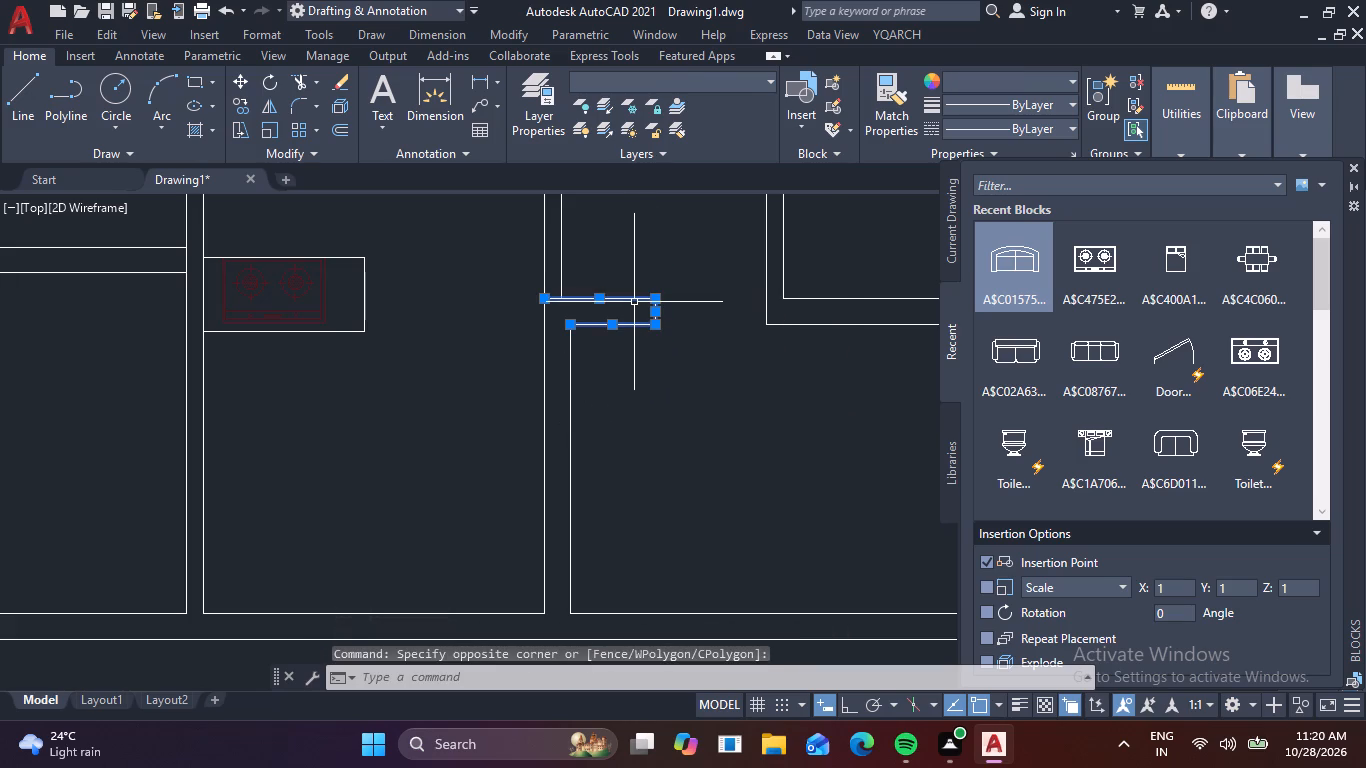
key("c")
key("o")
key("space")
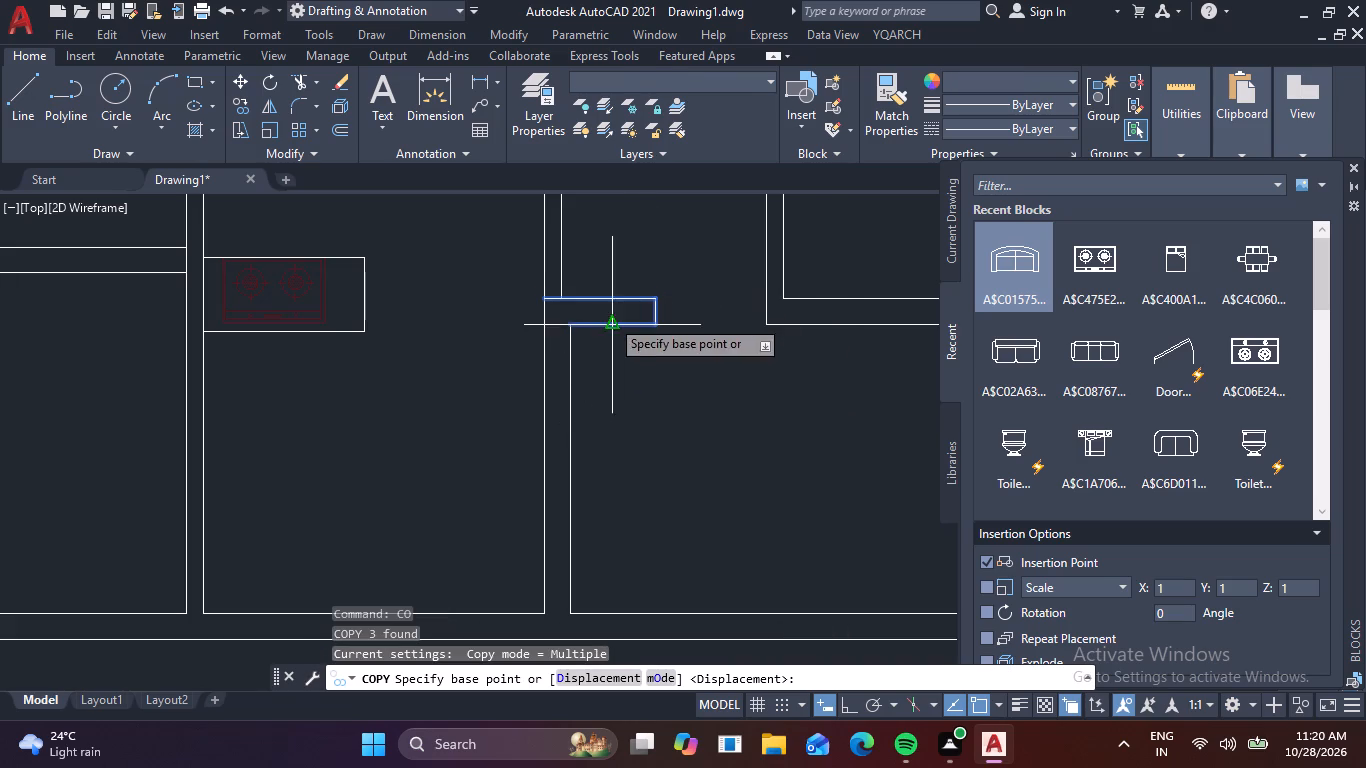
left_click(574, 325)
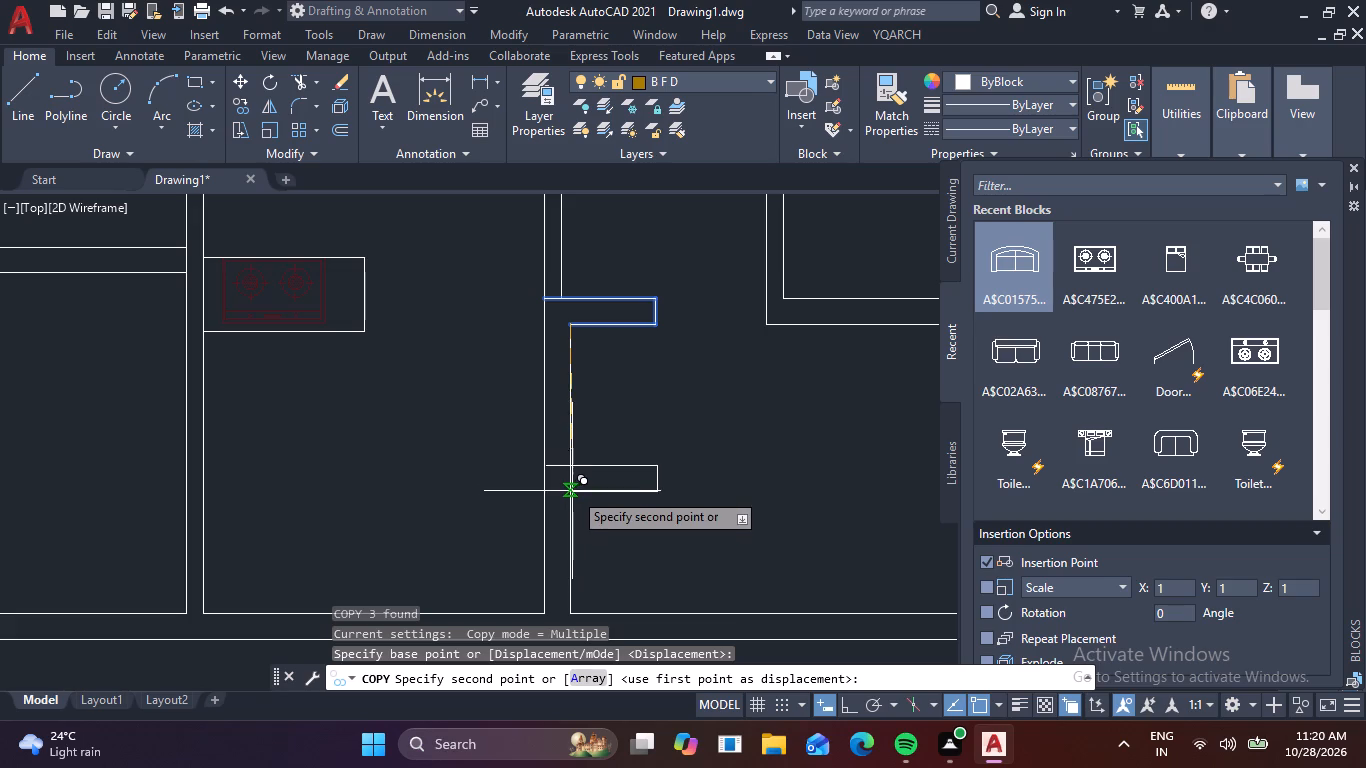
left_click(573, 477)
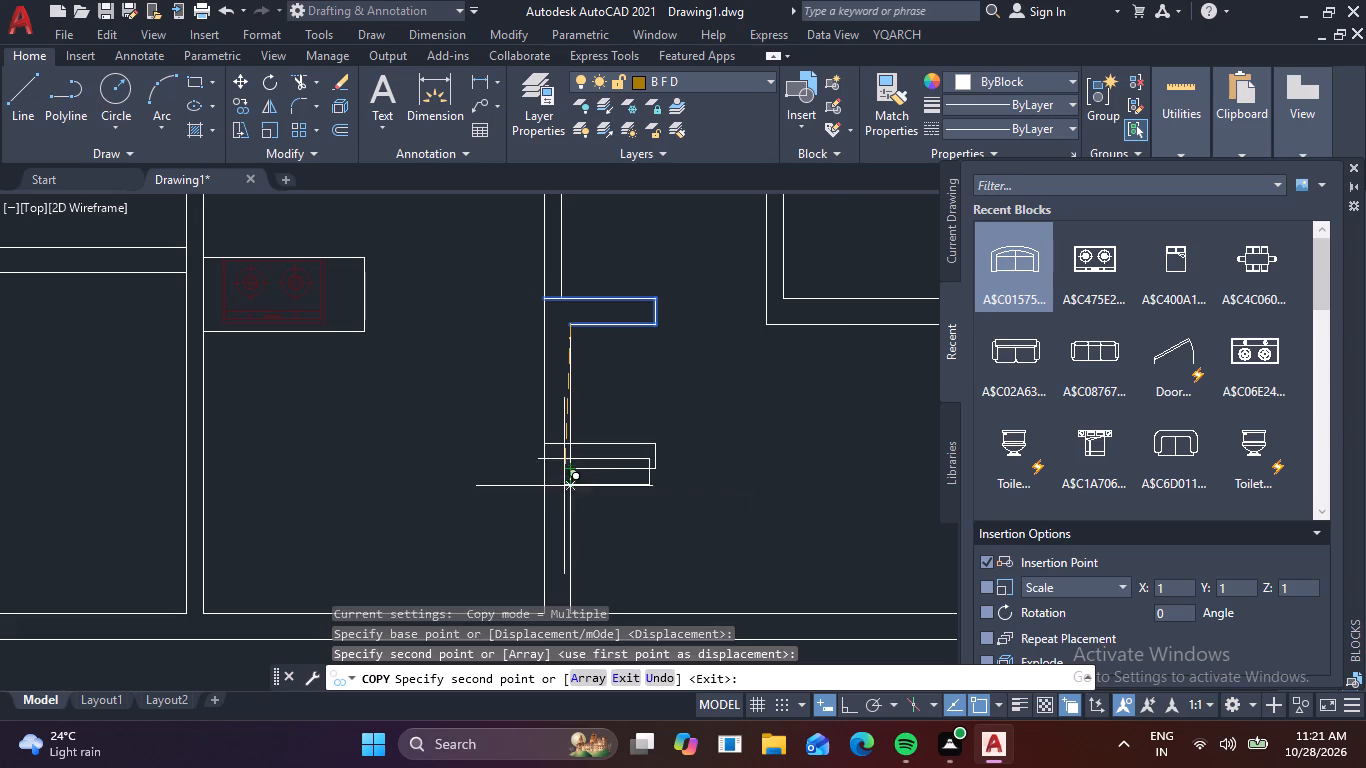
key("Escape")
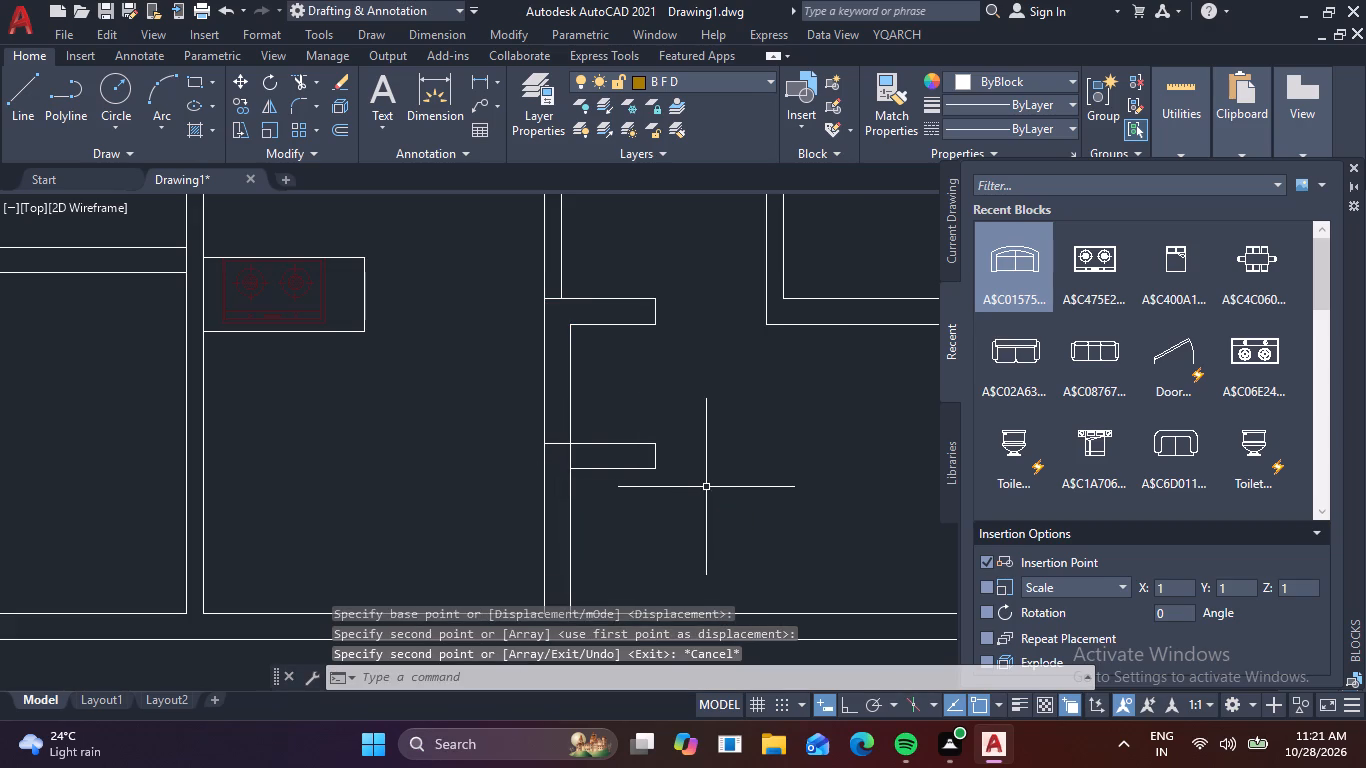
With Ortho on, draw a vertical line from about 3'-2" east of the copied stub's southeast corner down to the south wall's inner face.
key("l")
key("space")
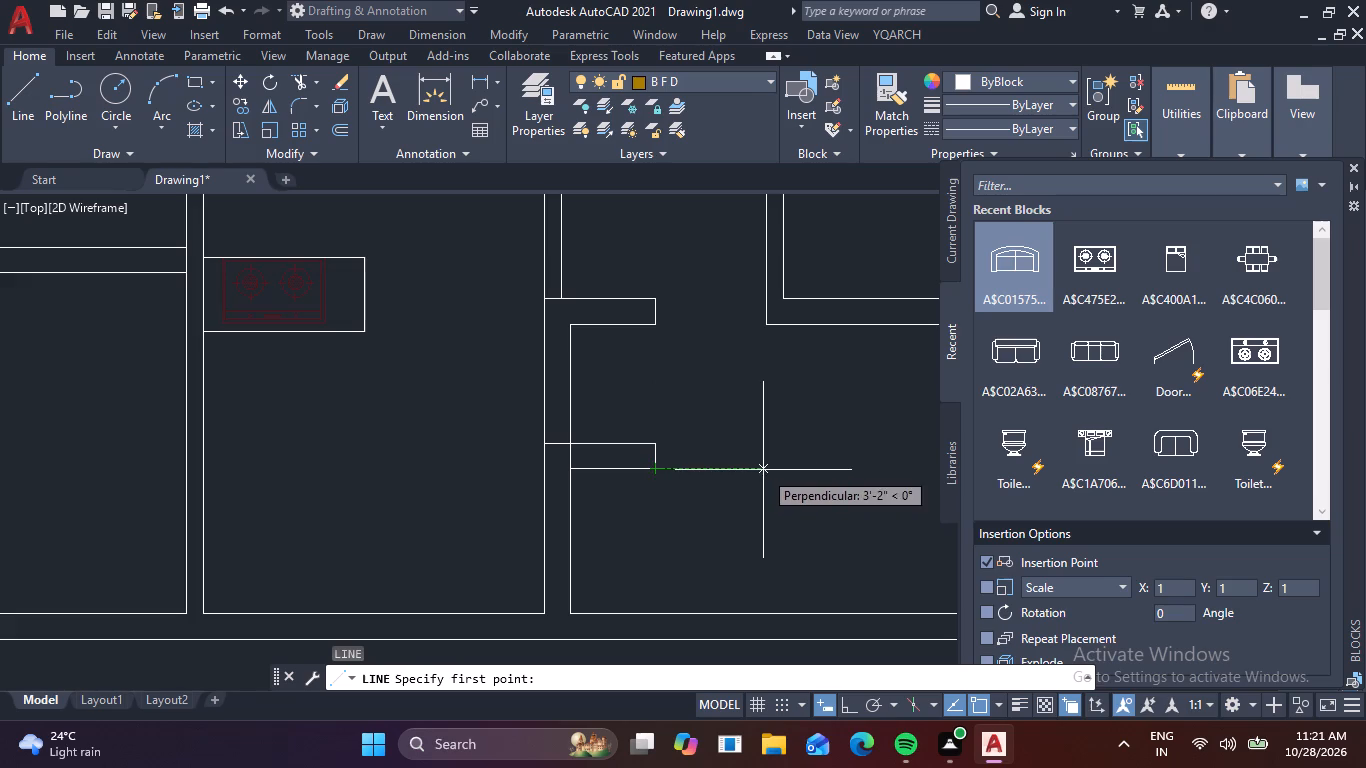
left_click(763, 470)
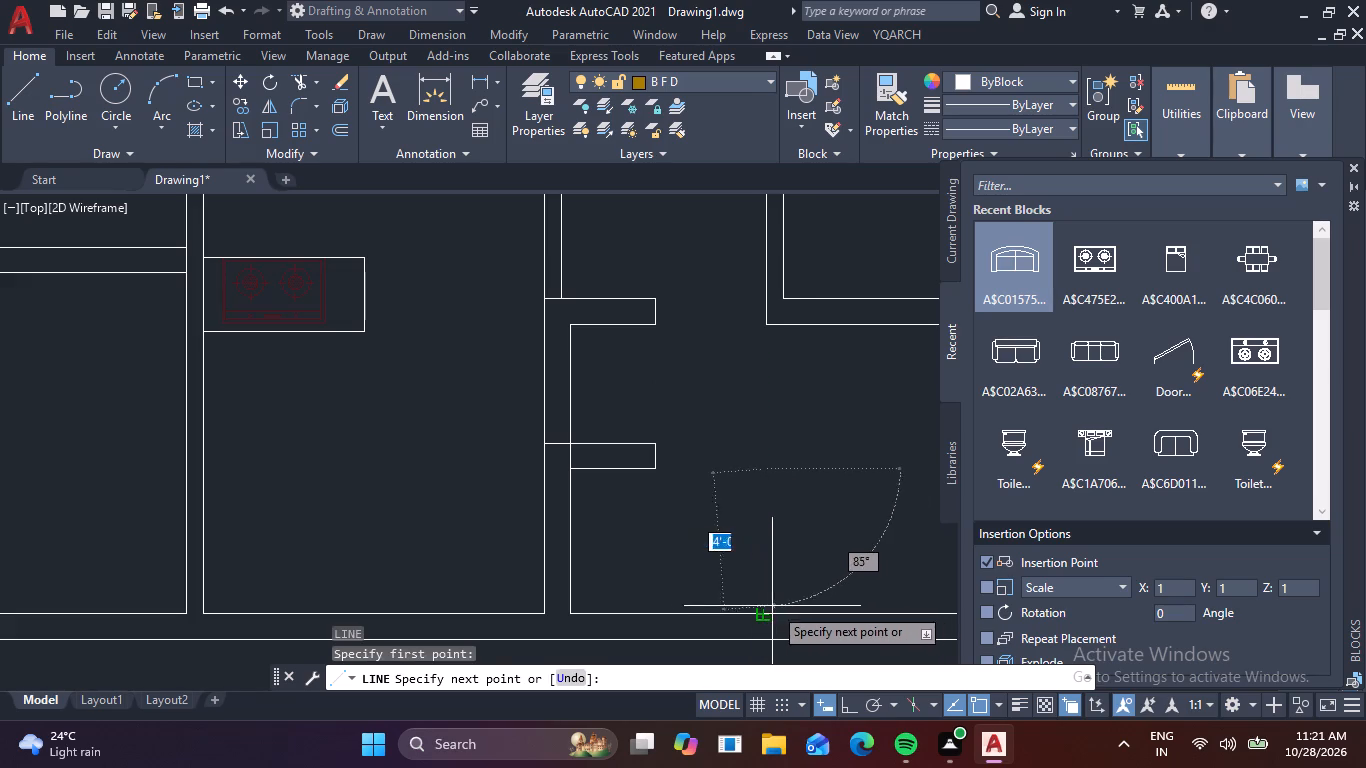
key("F8")
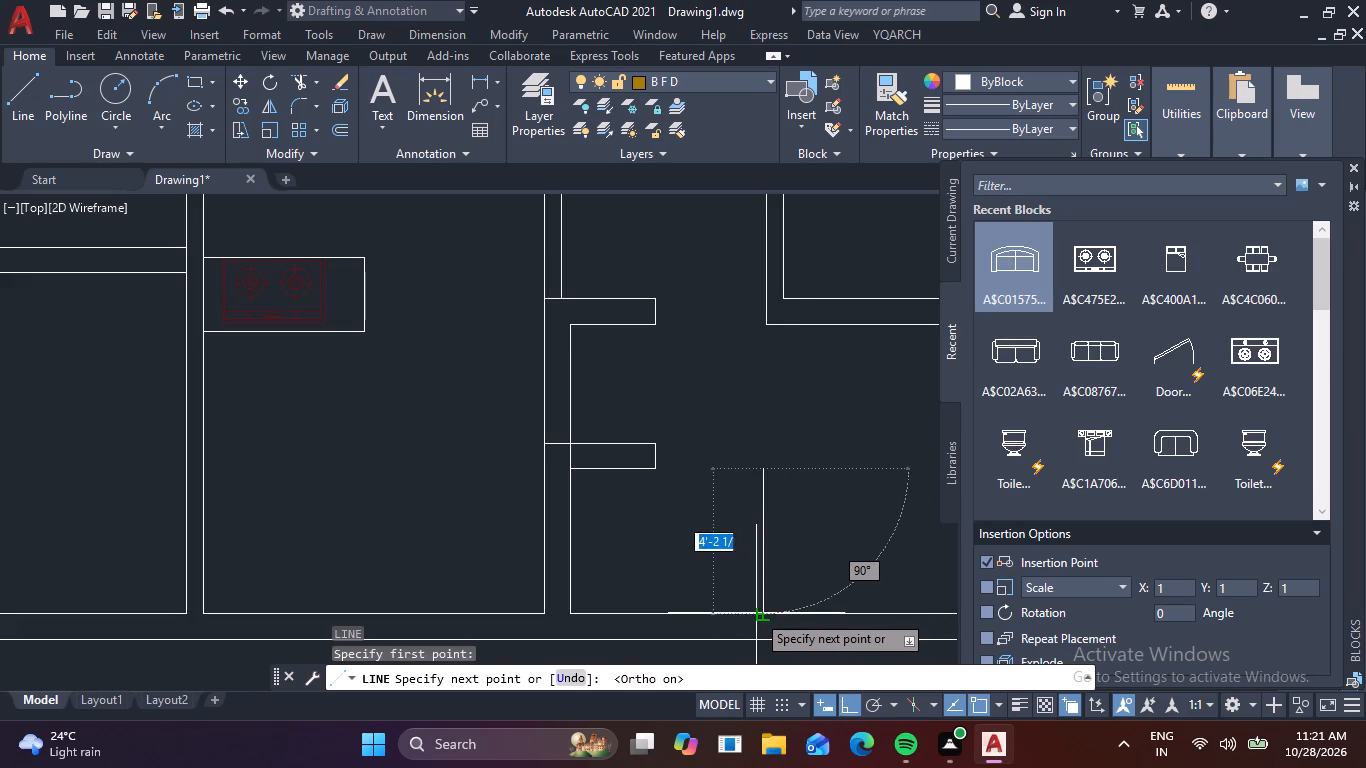
left_click(766, 612)
key("Escape")
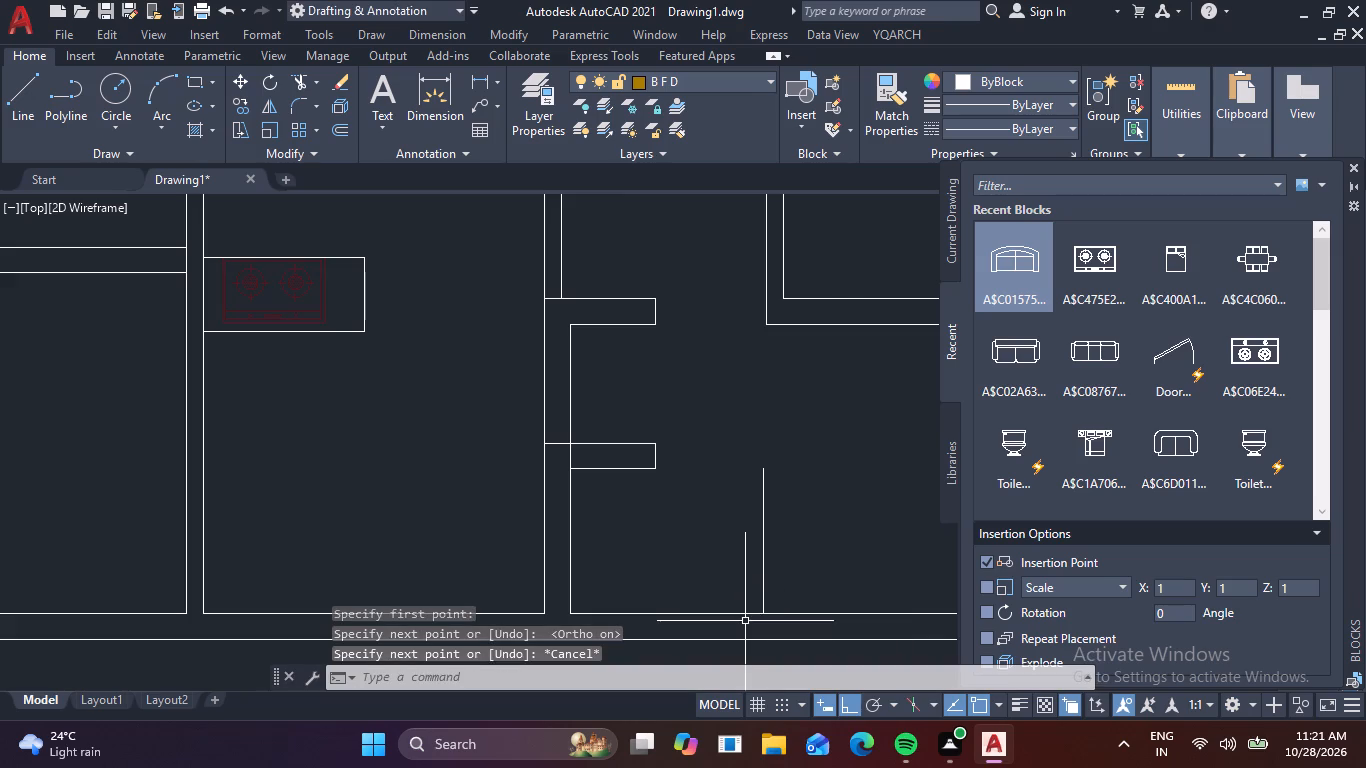
Offset the new vertical line 9 inches to the east.
key("o")
key("space")
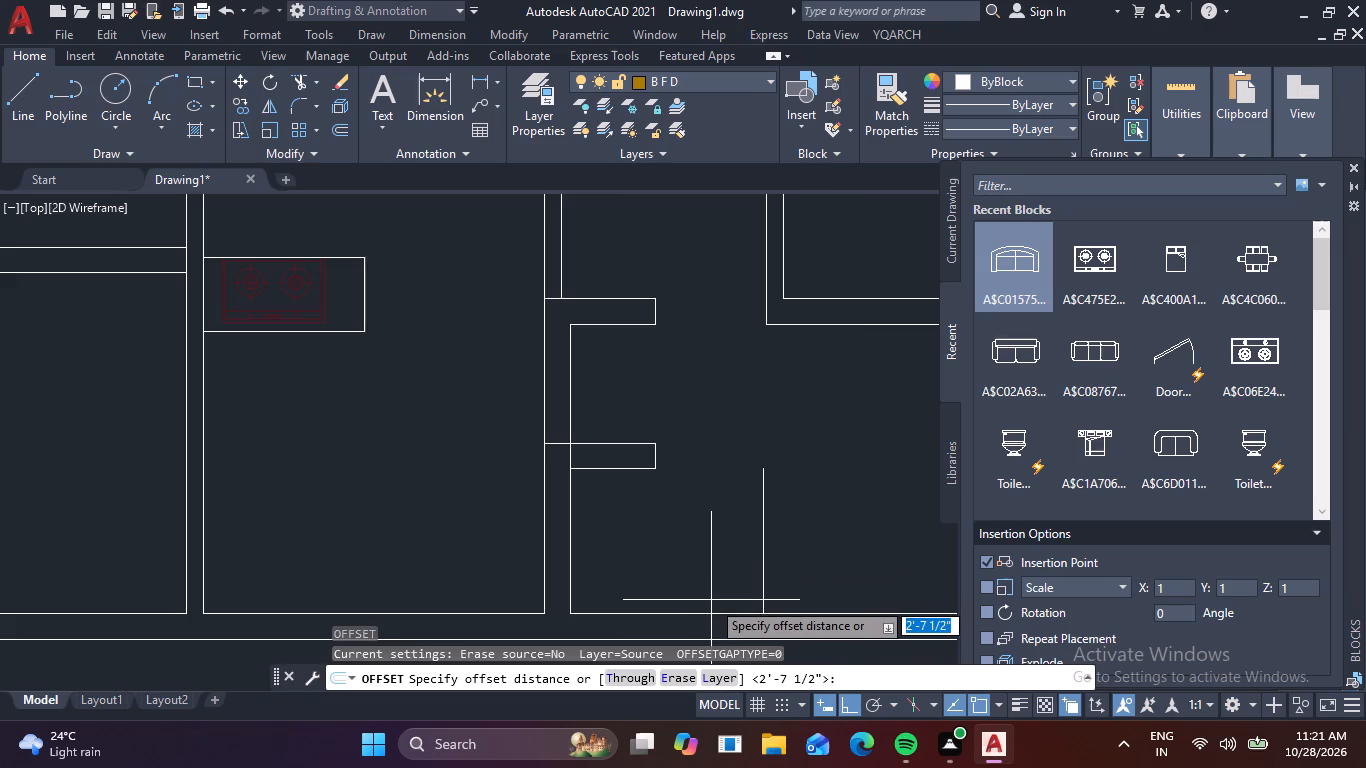
key("9")
key("space")
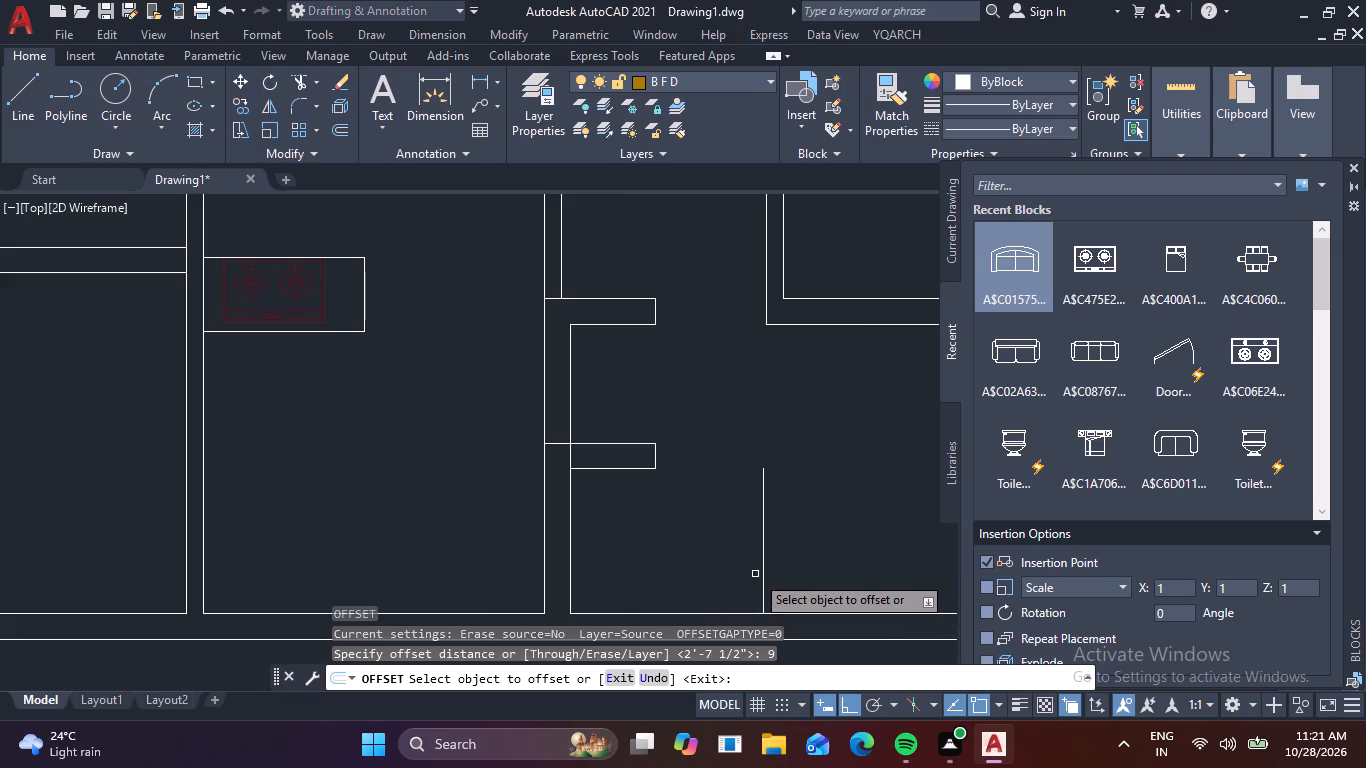
left_click(761, 570)
left_click(821, 570)
key("Escape")
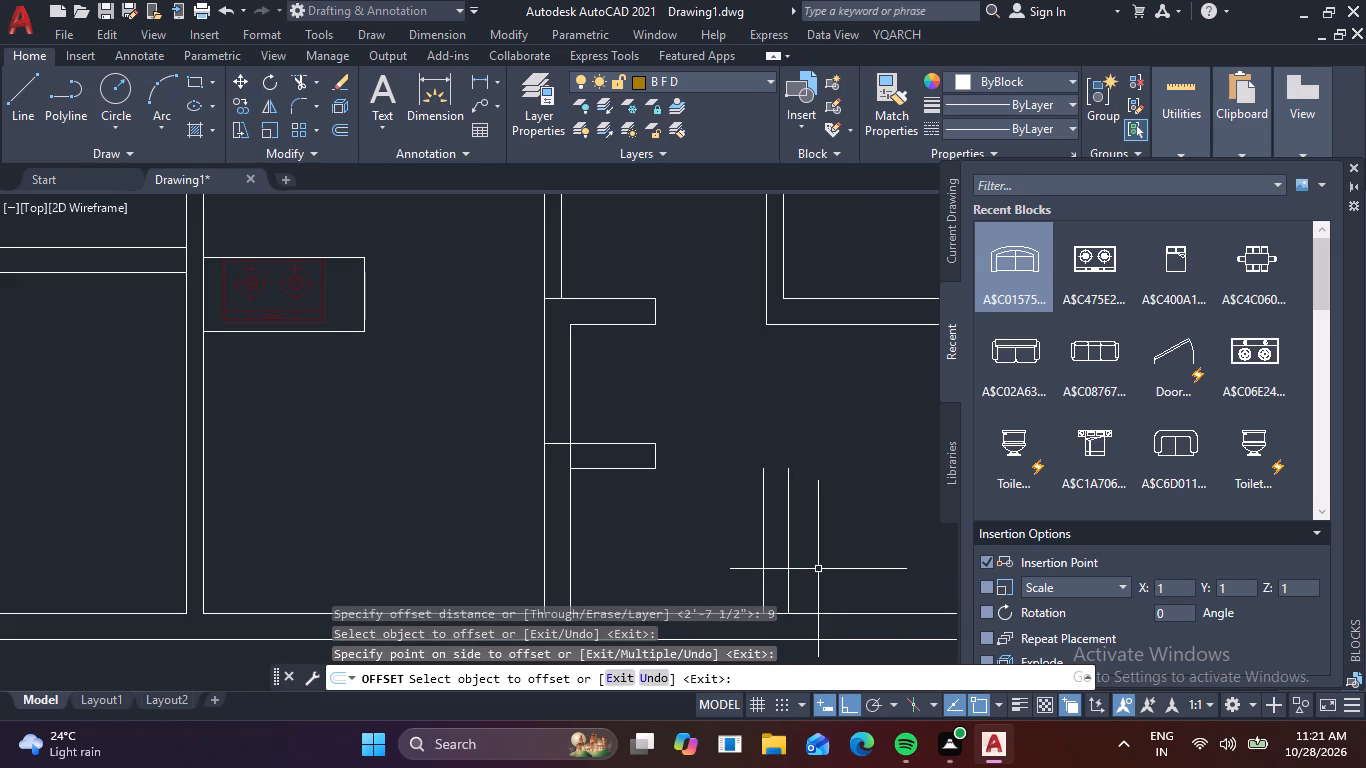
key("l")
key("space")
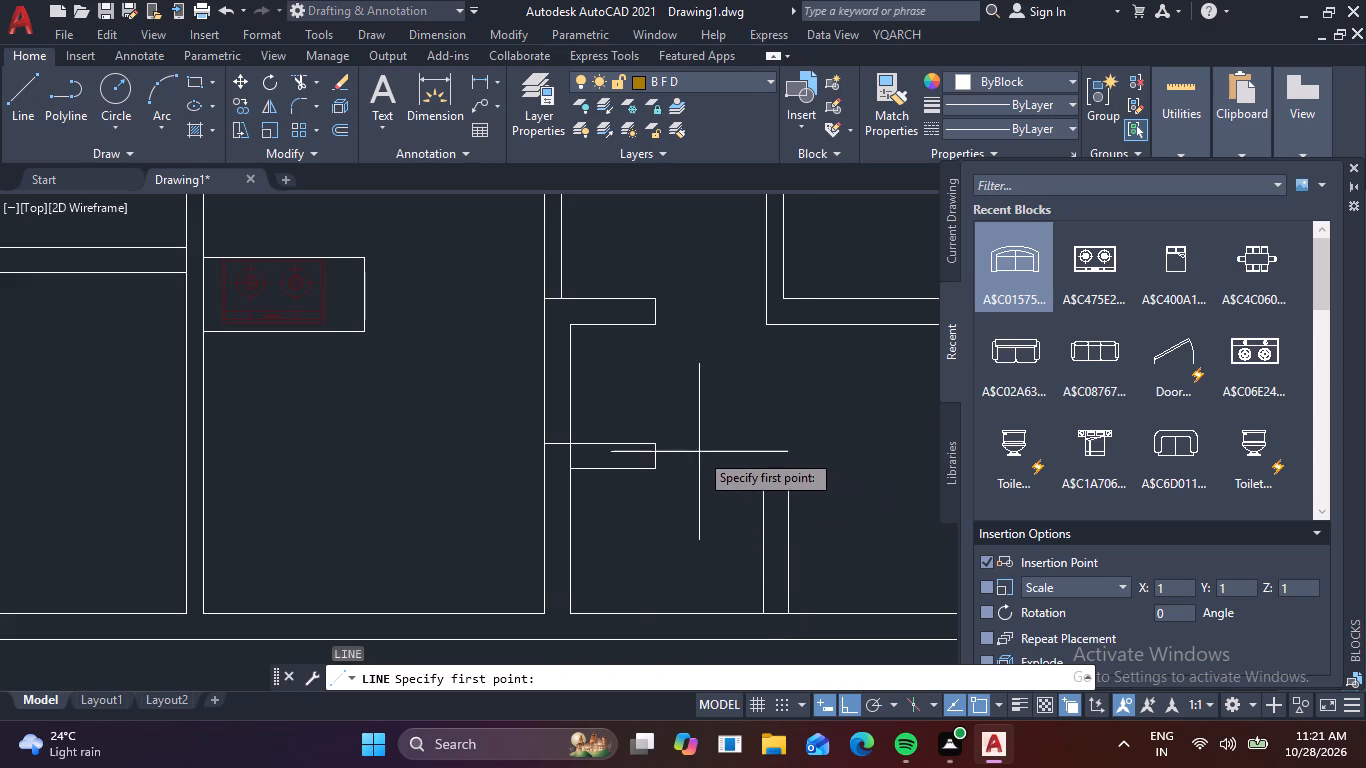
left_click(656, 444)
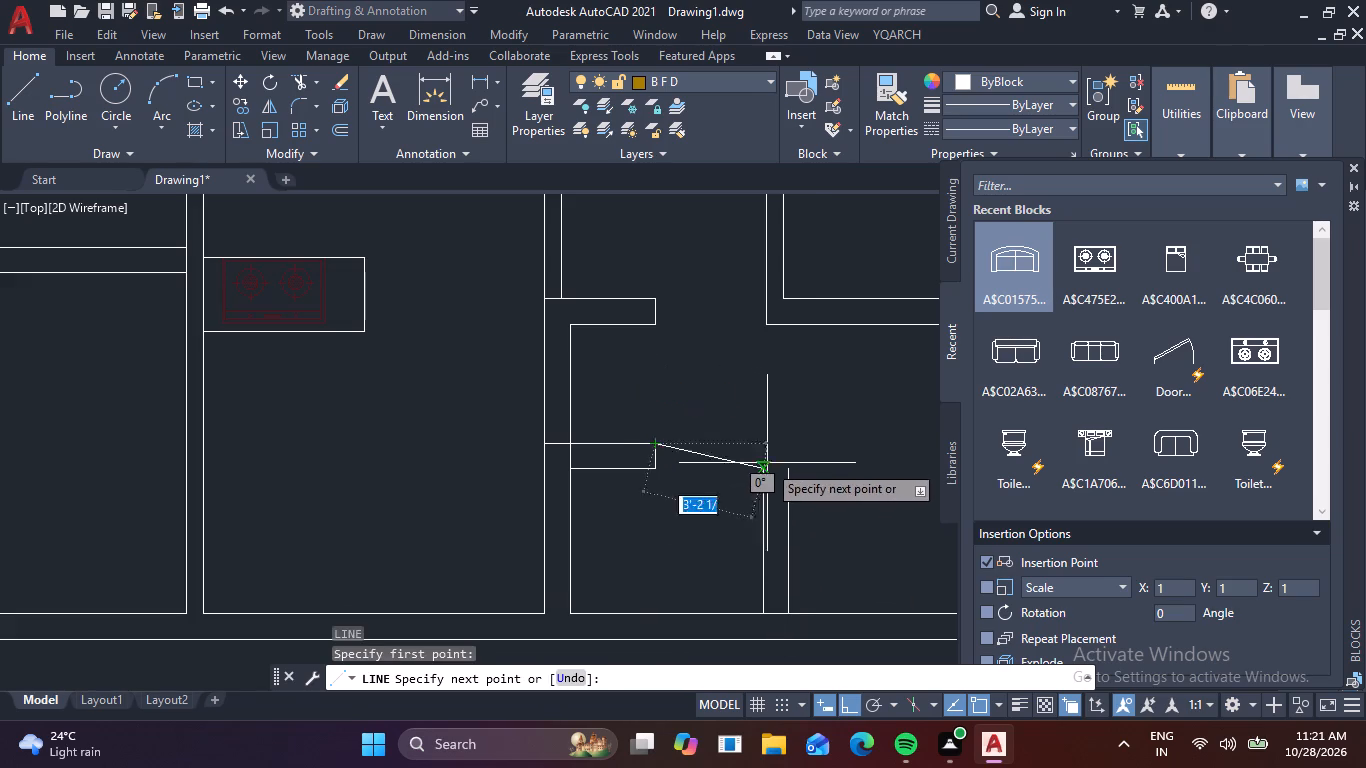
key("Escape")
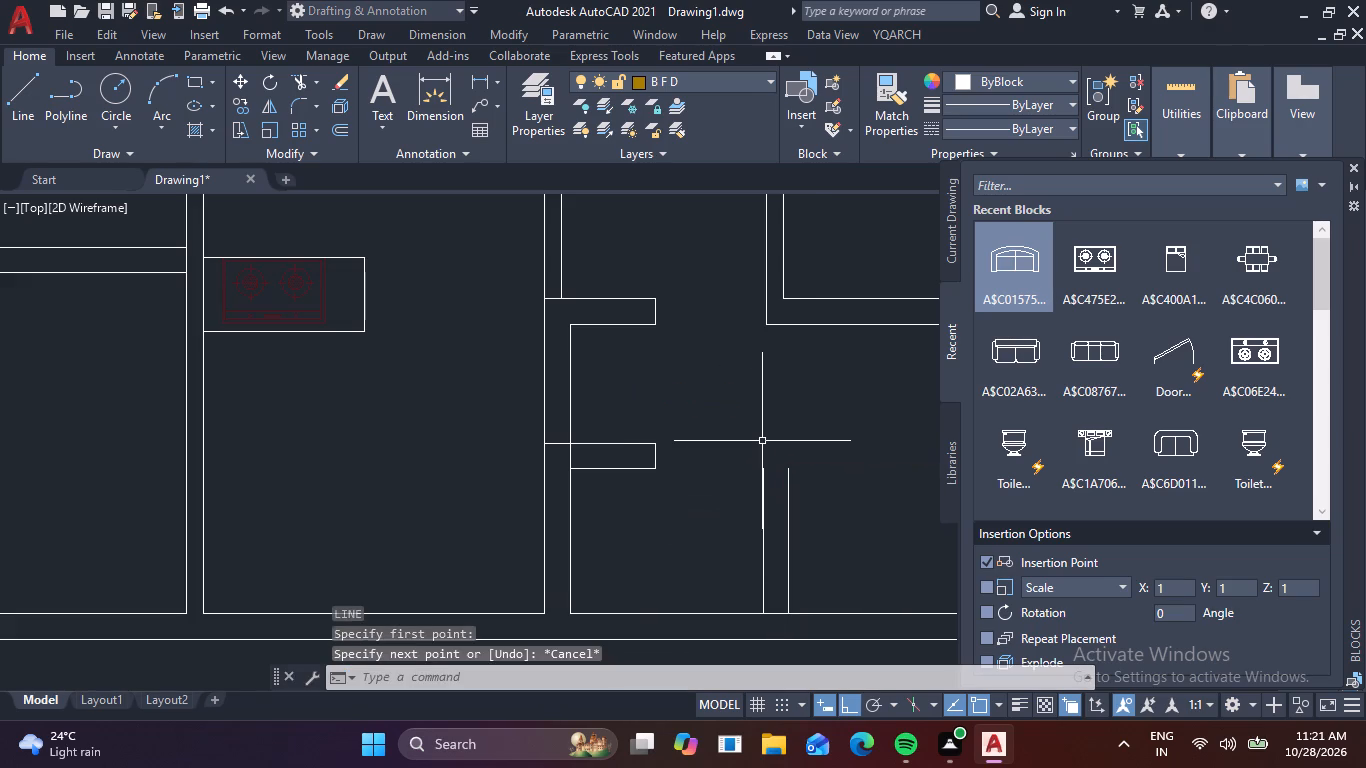
Draw a horizontal guide line from the copied stub's northeast corner east past the two new vertical partition lines.
key("l")
key("space")
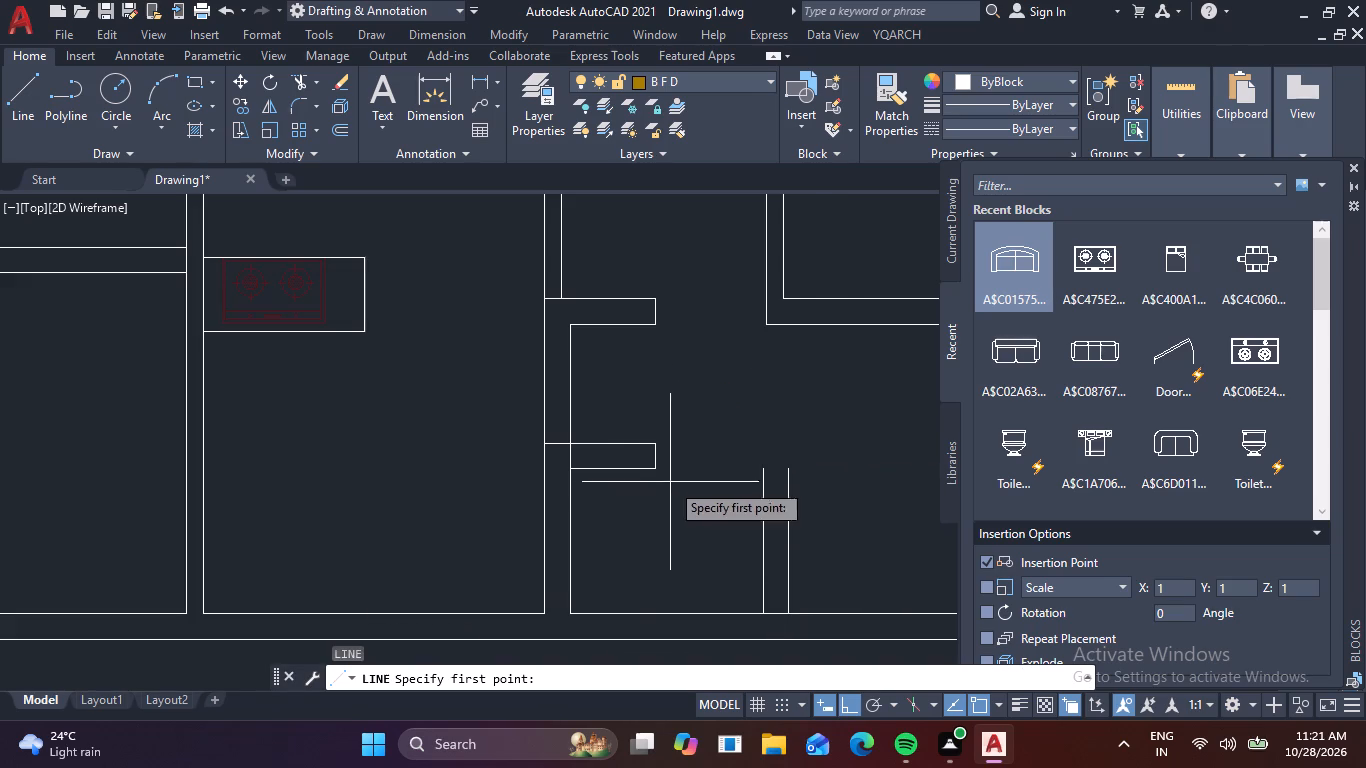
left_click_drag(655, 441, 673, 443)
left_click(864, 437)
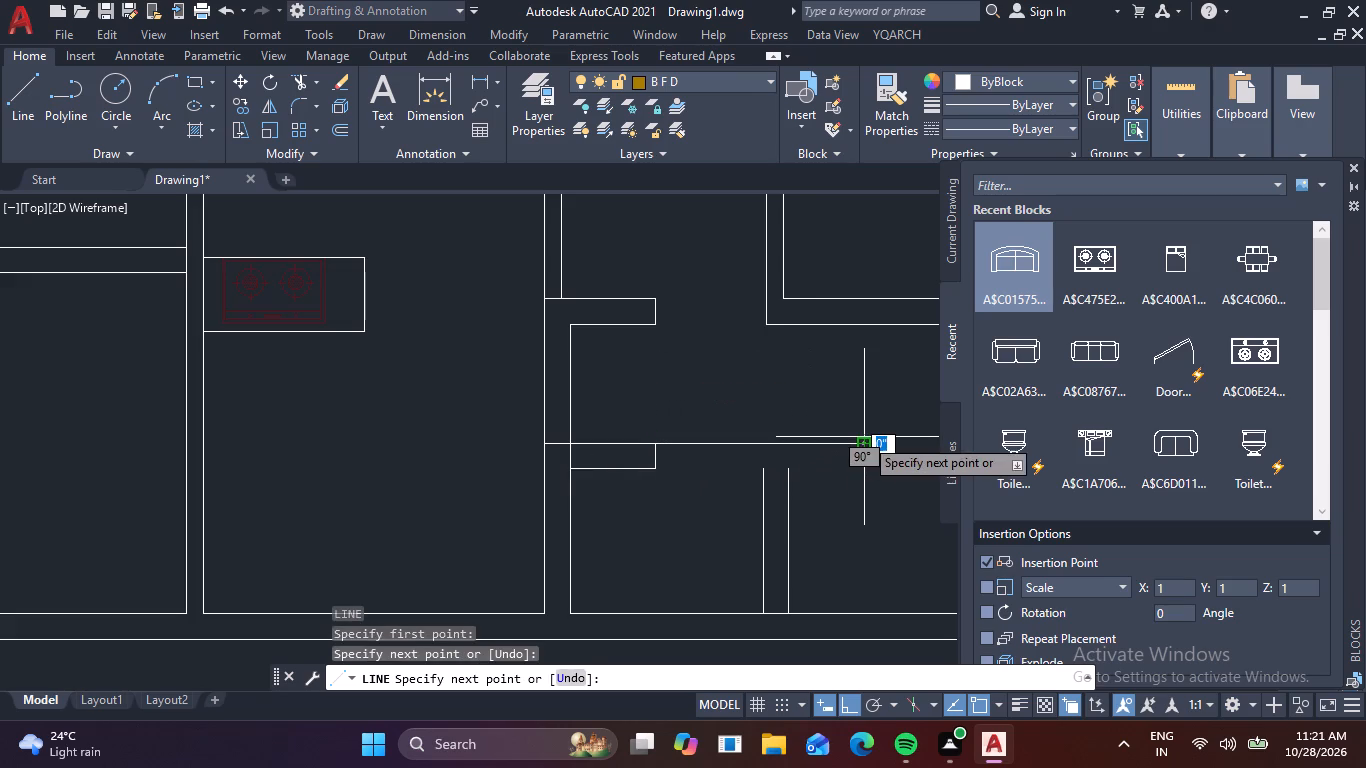
key("space")
Extend both vertical partition lines north to the horizontal guide line.
key("e")
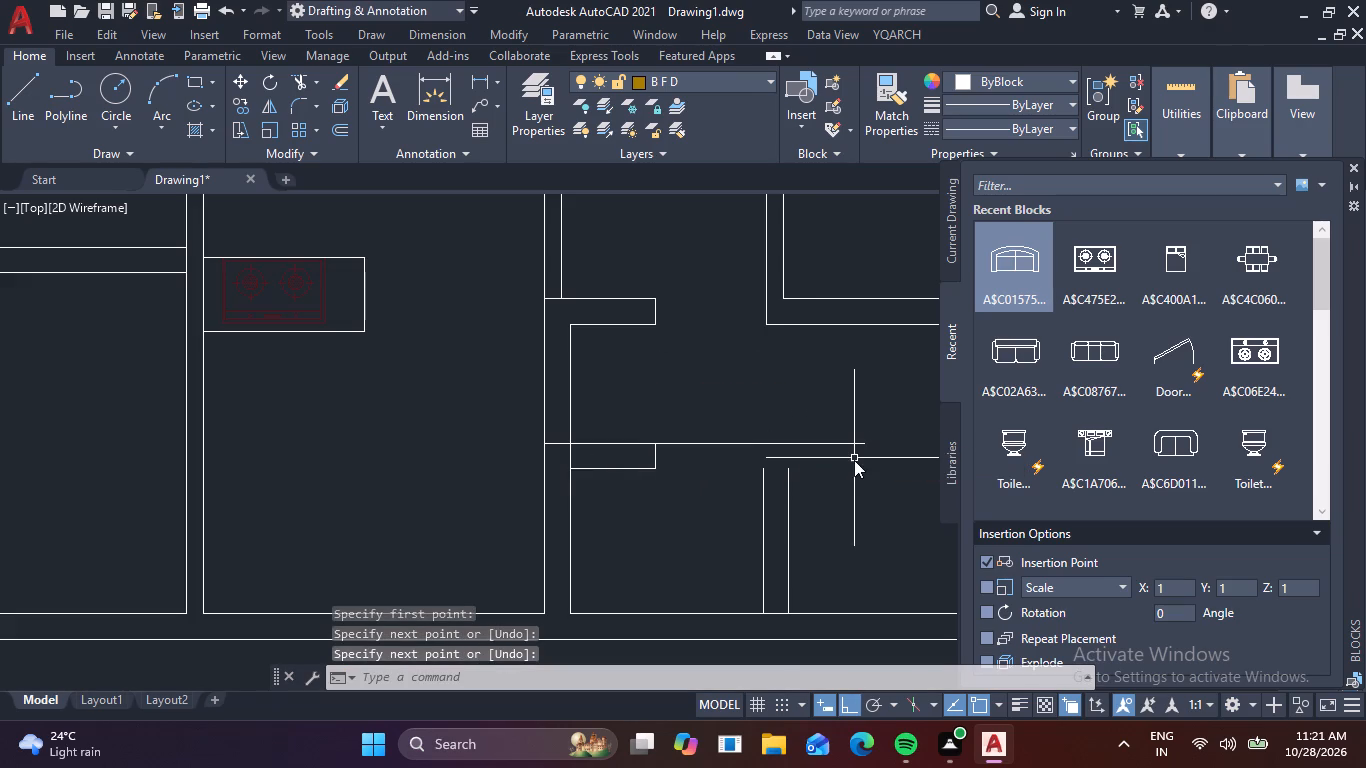
key("x")
key("space")
left_click_drag(808, 495, 697, 512)
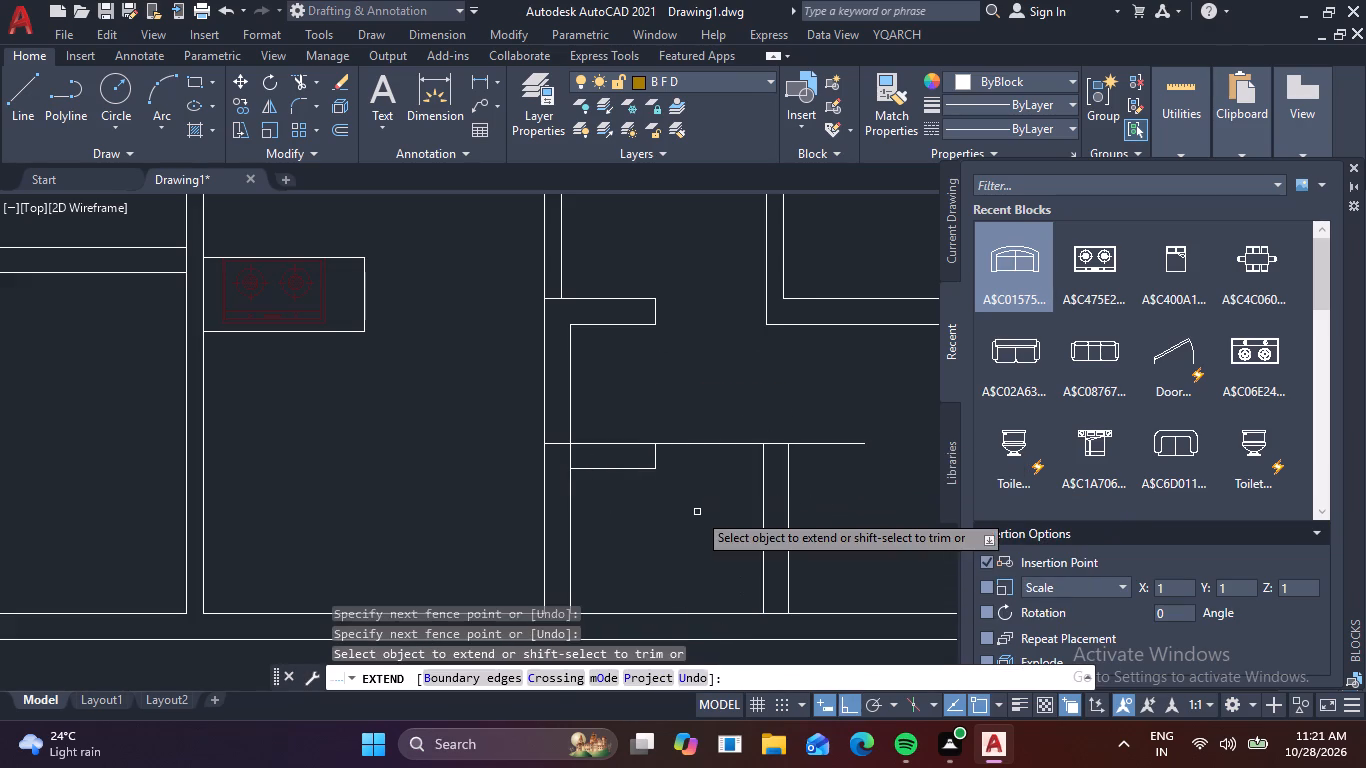
key("Escape")
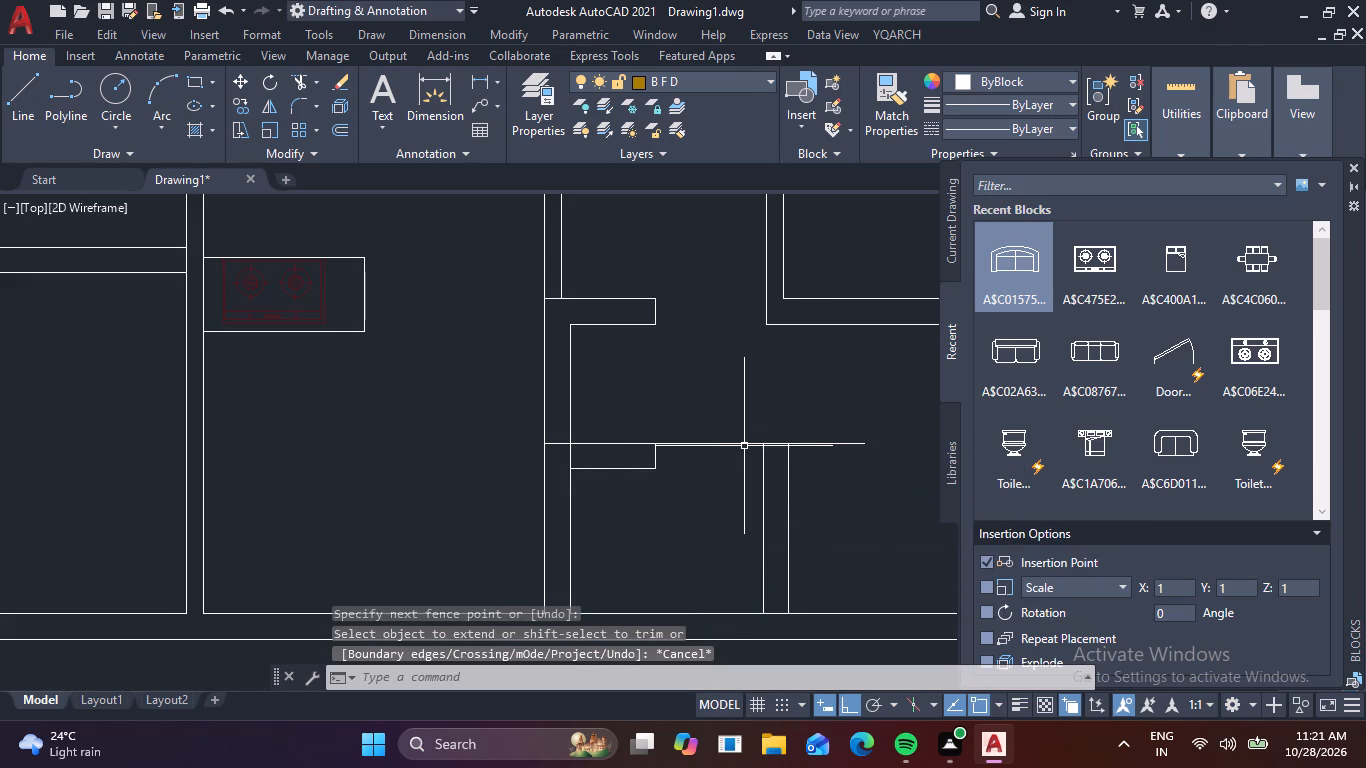
Erase the horizontal guide line running east from the stub.
left_click(745, 445)
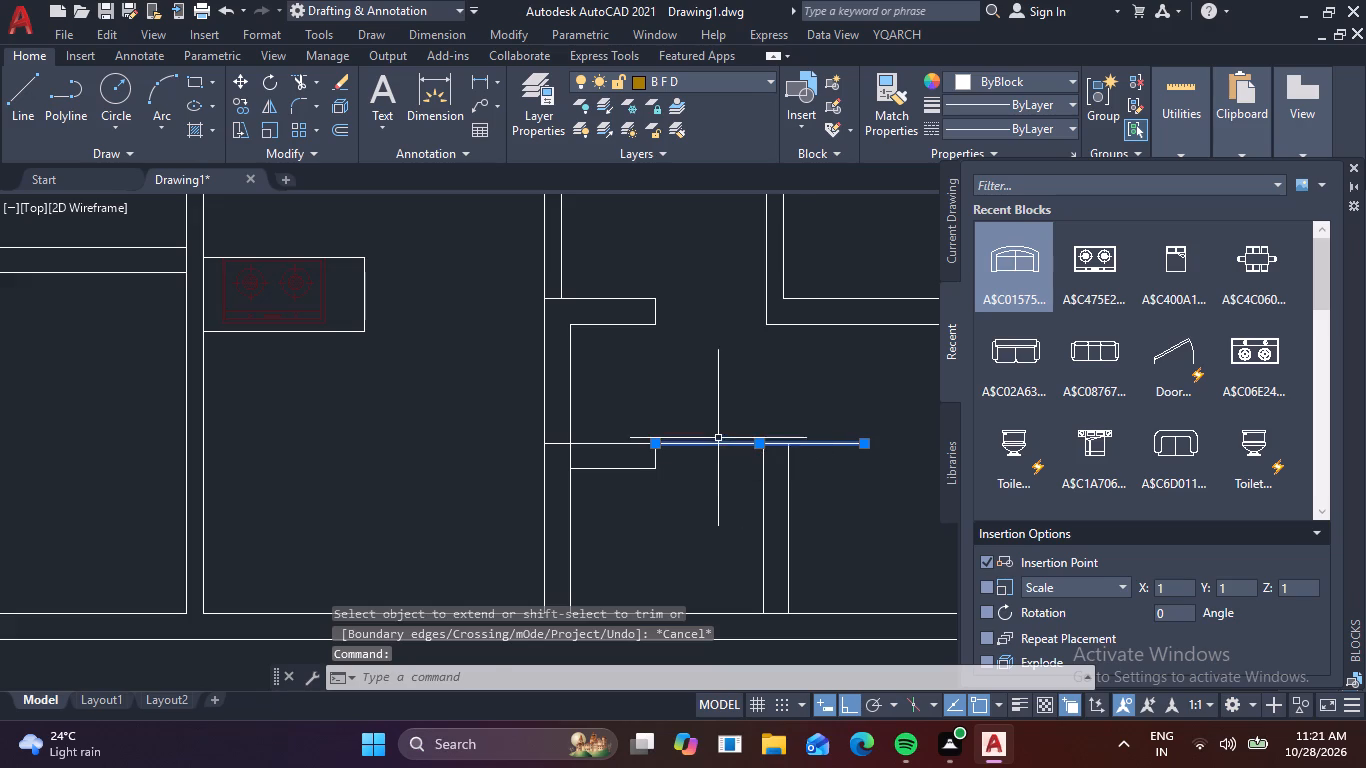
key("Delete")
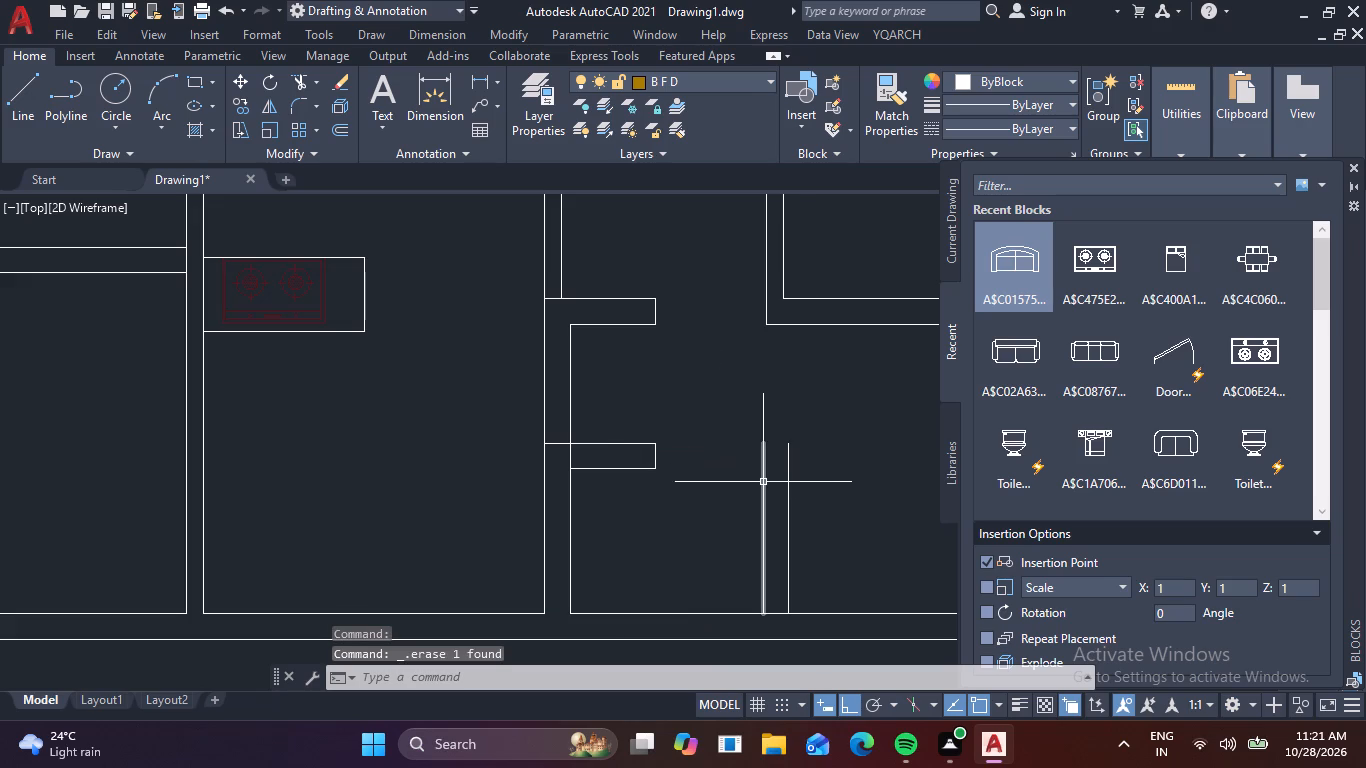
Close the partition's north end with a 9-inch line joining the tops of its two vertical lines.
key("l")
key("space")
left_click(759, 447)
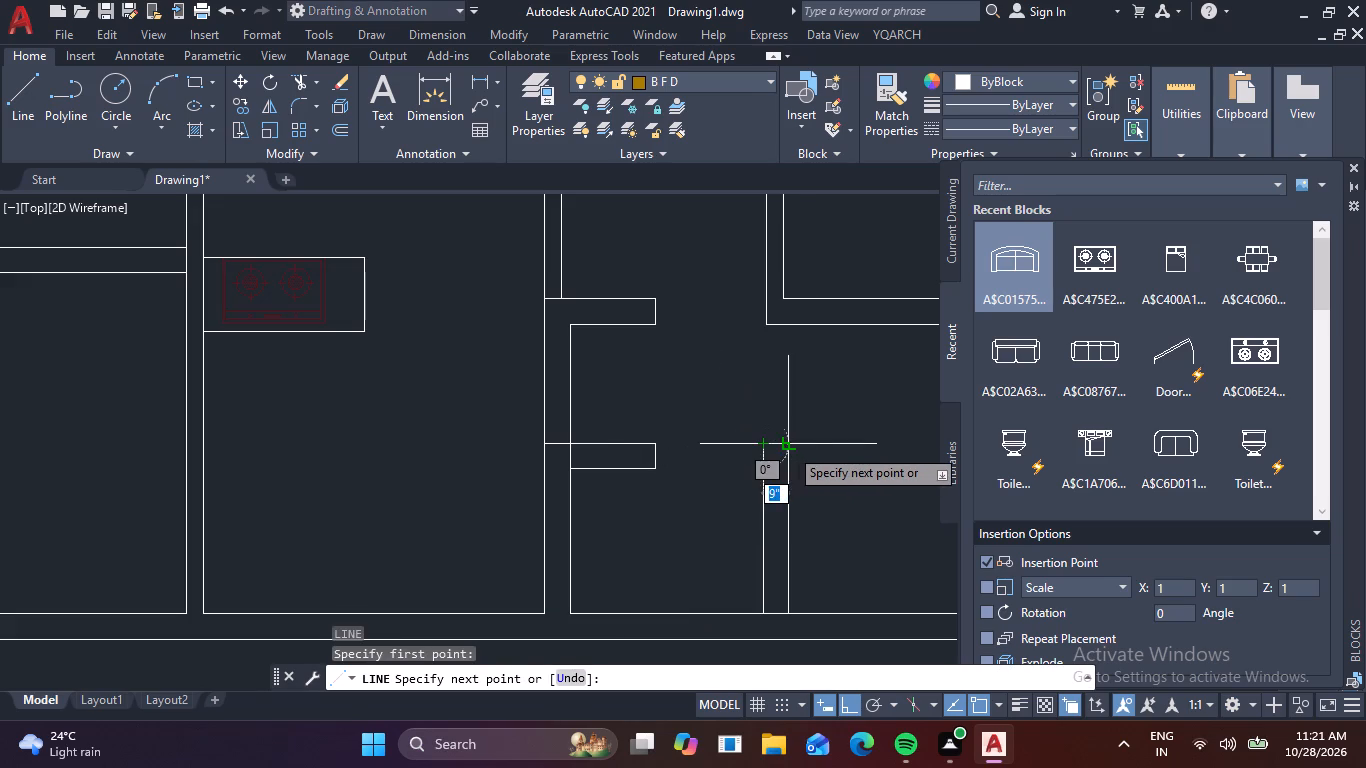
left_click(789, 447)
key("Escape")
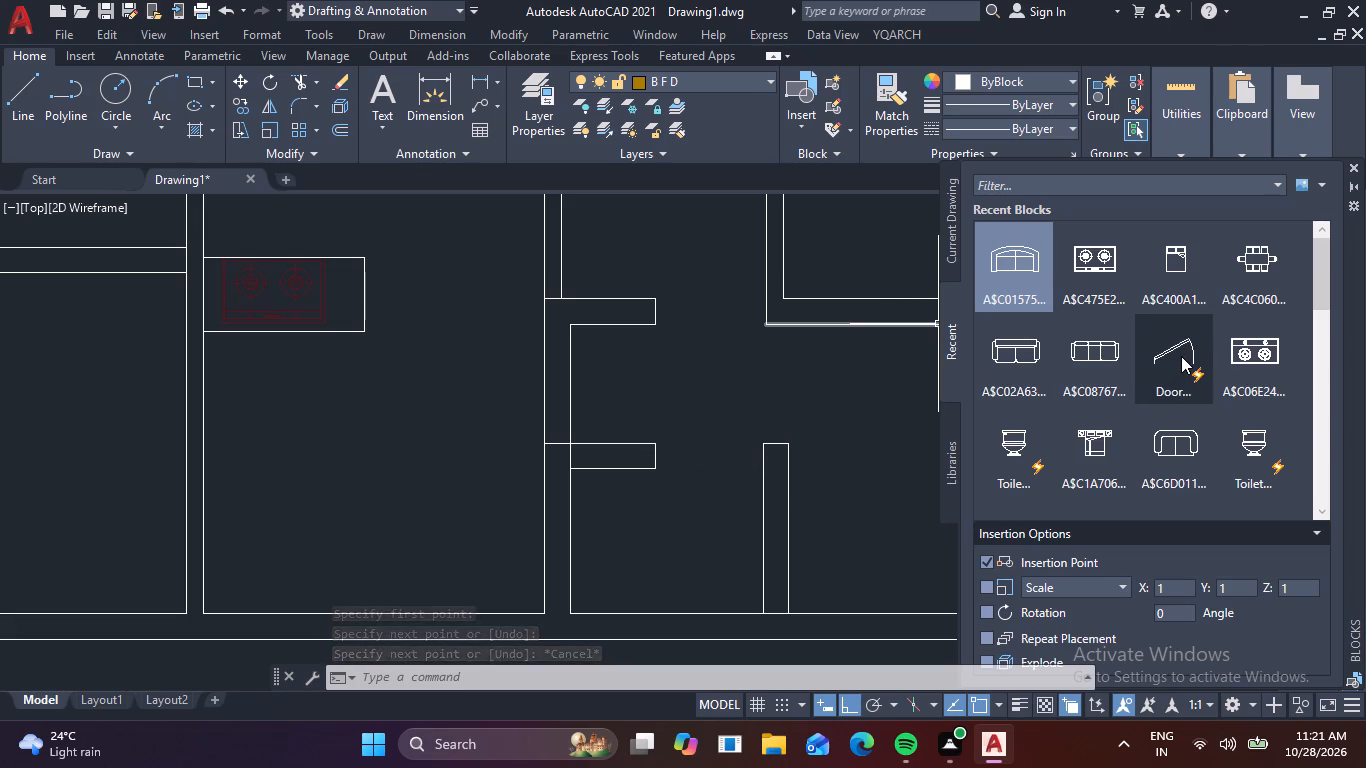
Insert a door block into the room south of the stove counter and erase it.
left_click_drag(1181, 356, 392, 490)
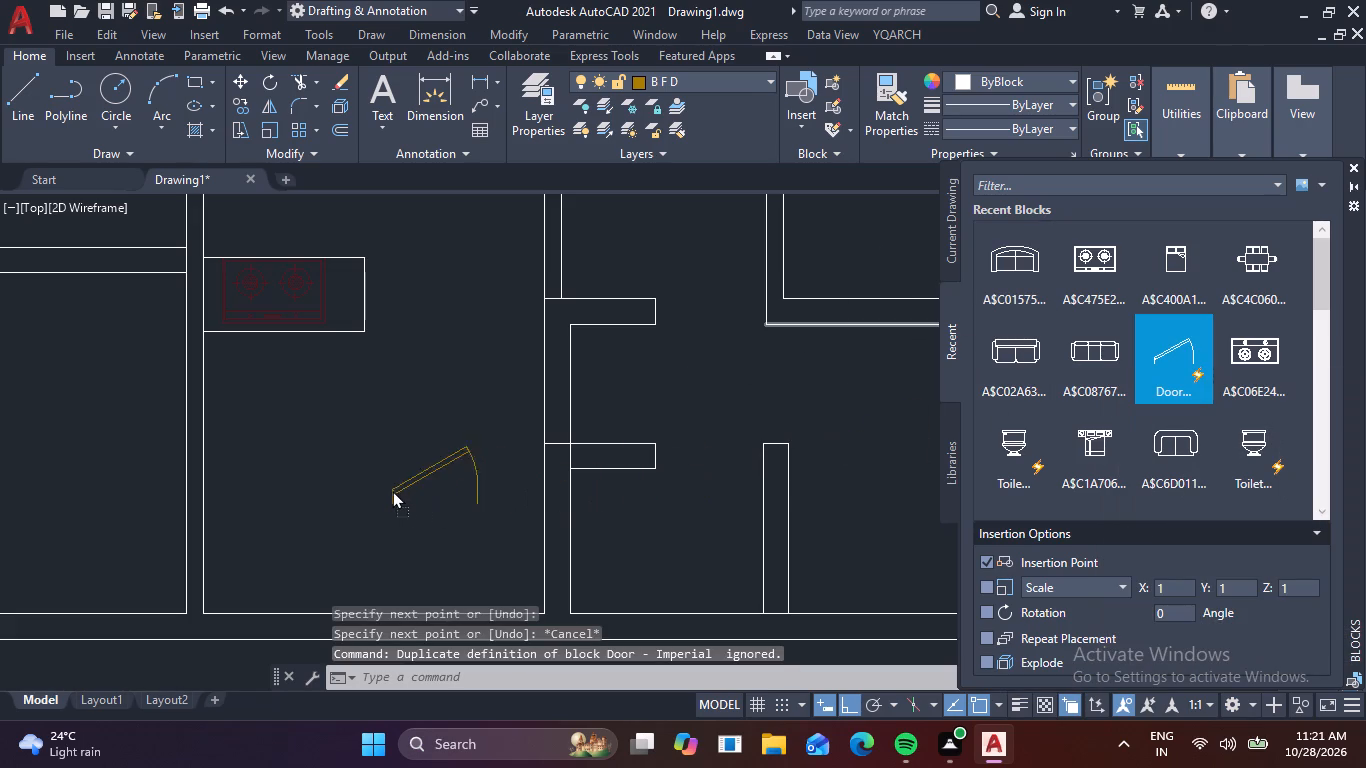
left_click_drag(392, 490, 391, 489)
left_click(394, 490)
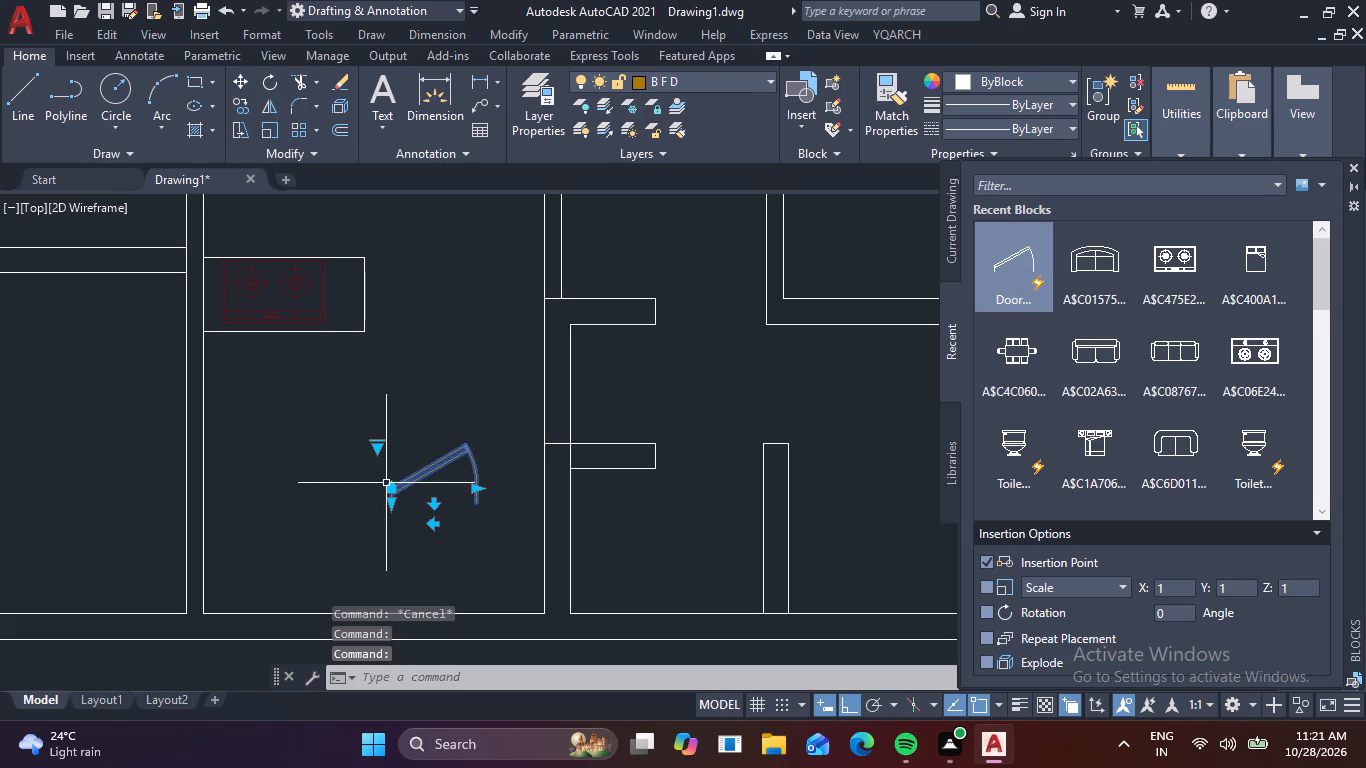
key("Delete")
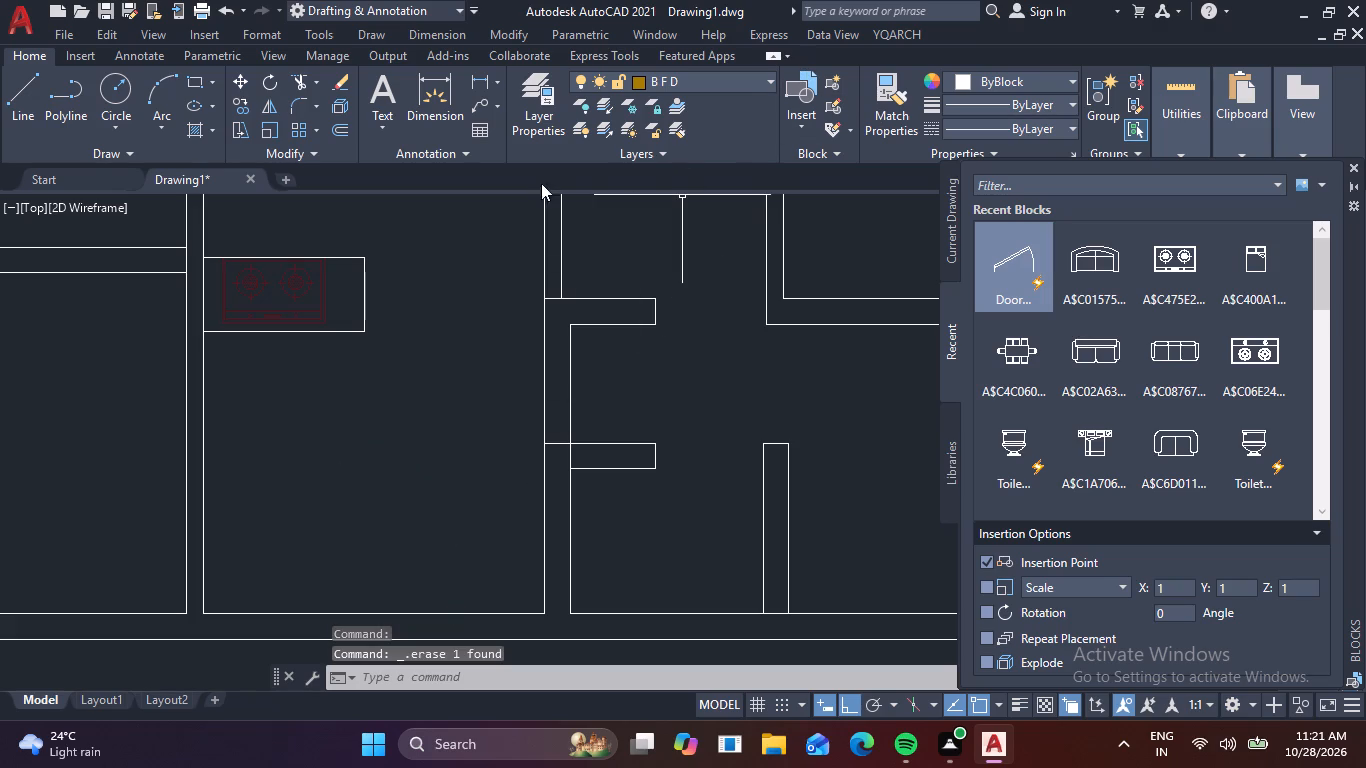
Make layer 0 the current layer and close the layer manager.
left_click(544, 114)
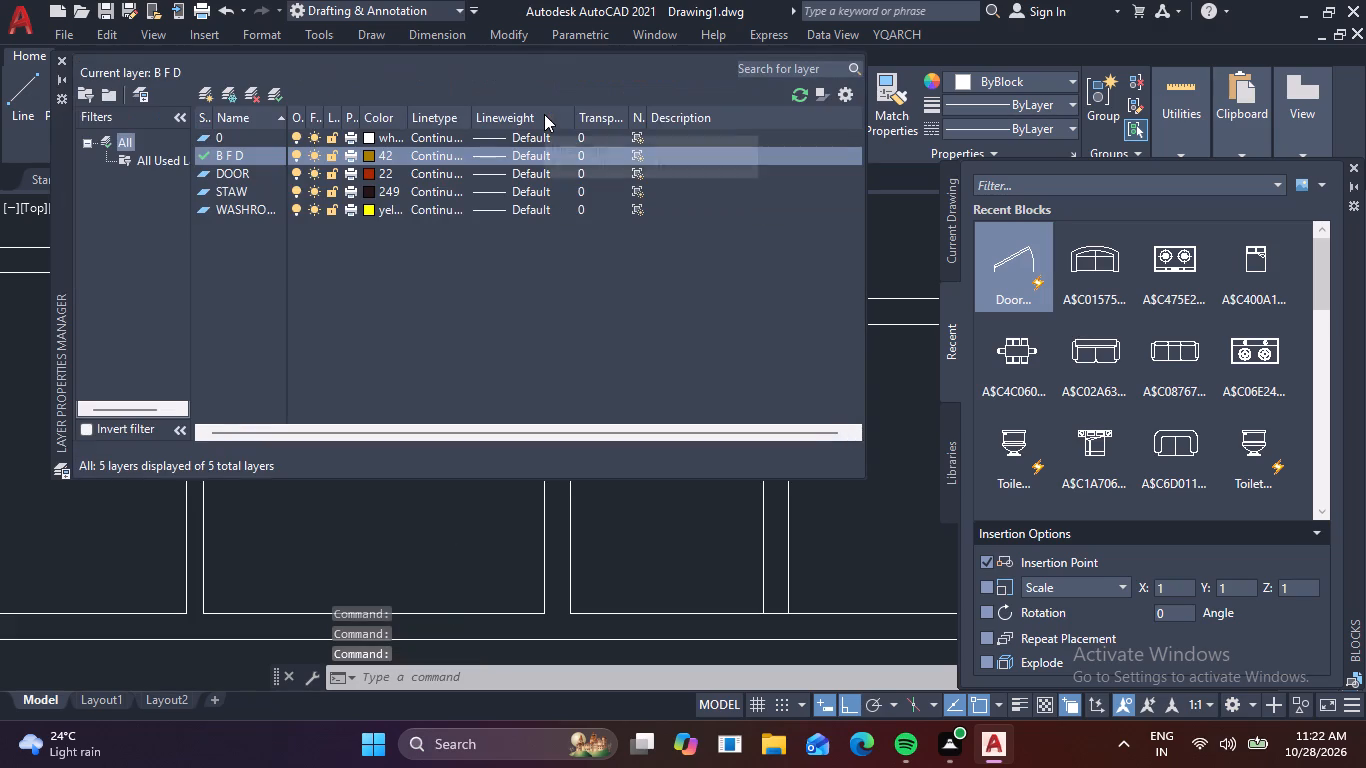
left_click(230, 138)
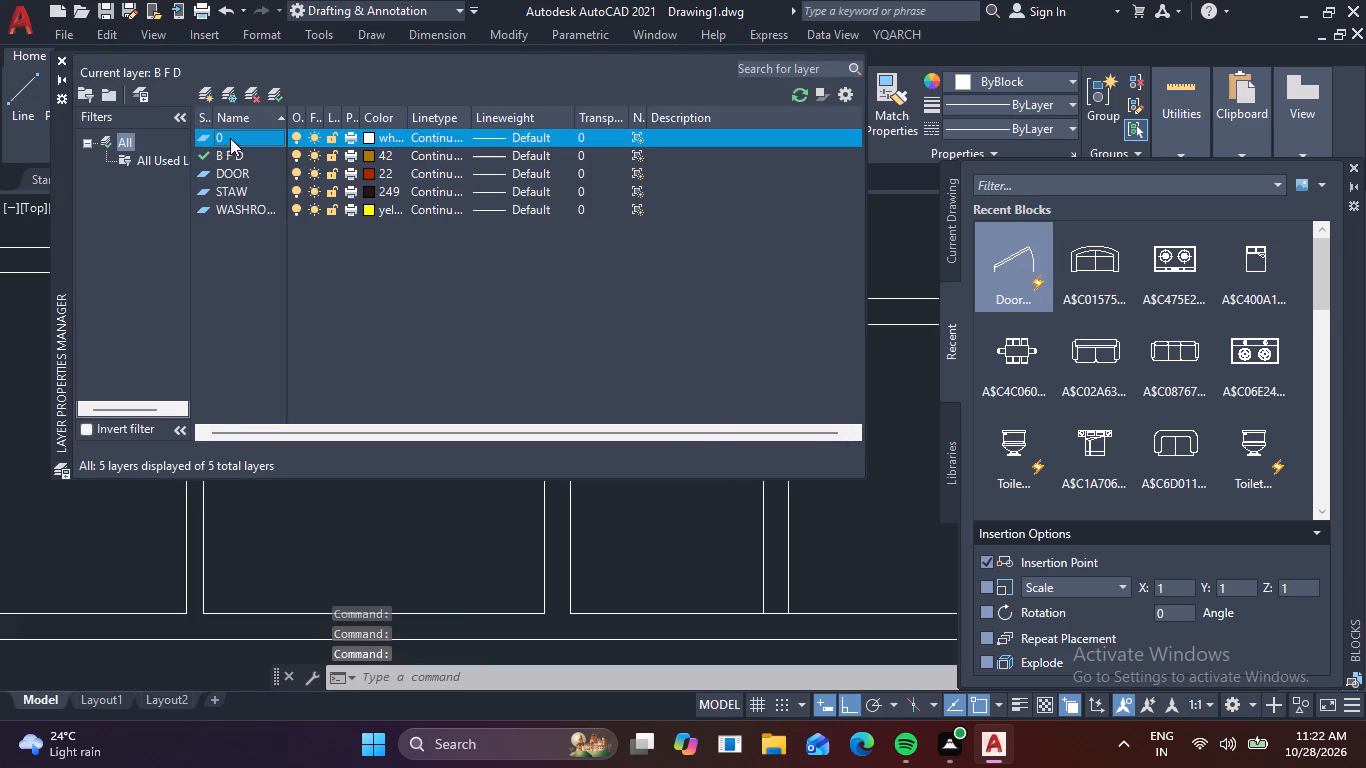
left_click(277, 84)
left_click(58, 59)
Insert the recent door block in the open area of the room south of the stove counter.
left_click_drag(1019, 276, 374, 501)
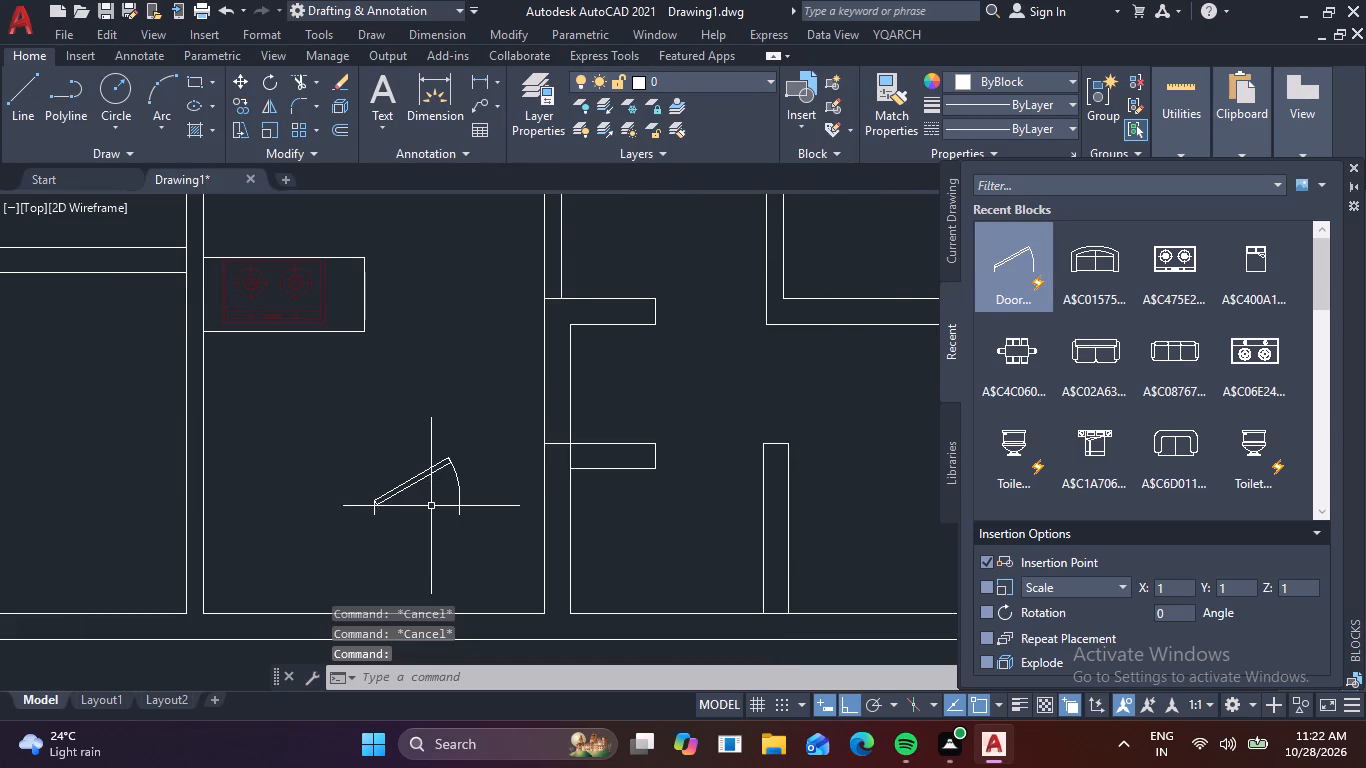
Mirror the door about a vertical line just to its east, keeping the original door.
left_click_drag(415, 502, 396, 499)
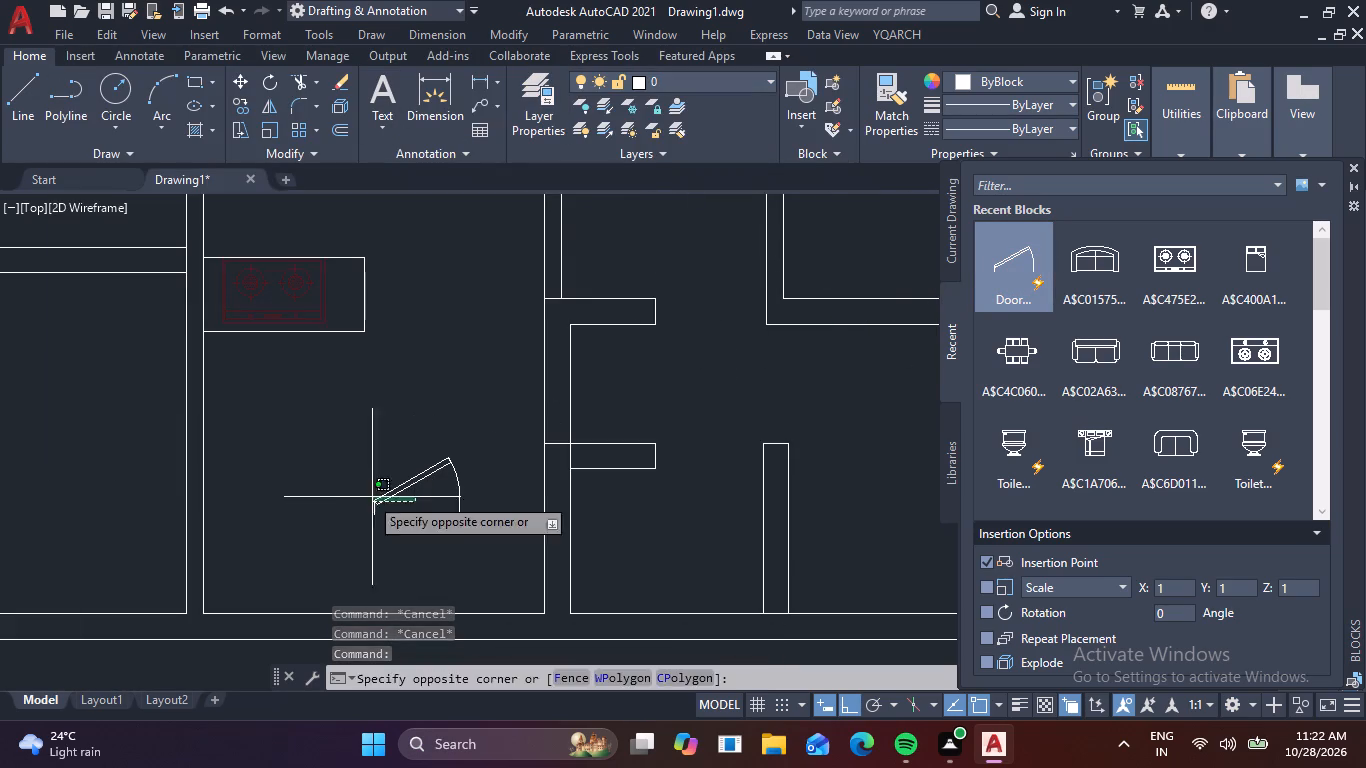
left_click(354, 493)
key("m")
key("i")
key("space")
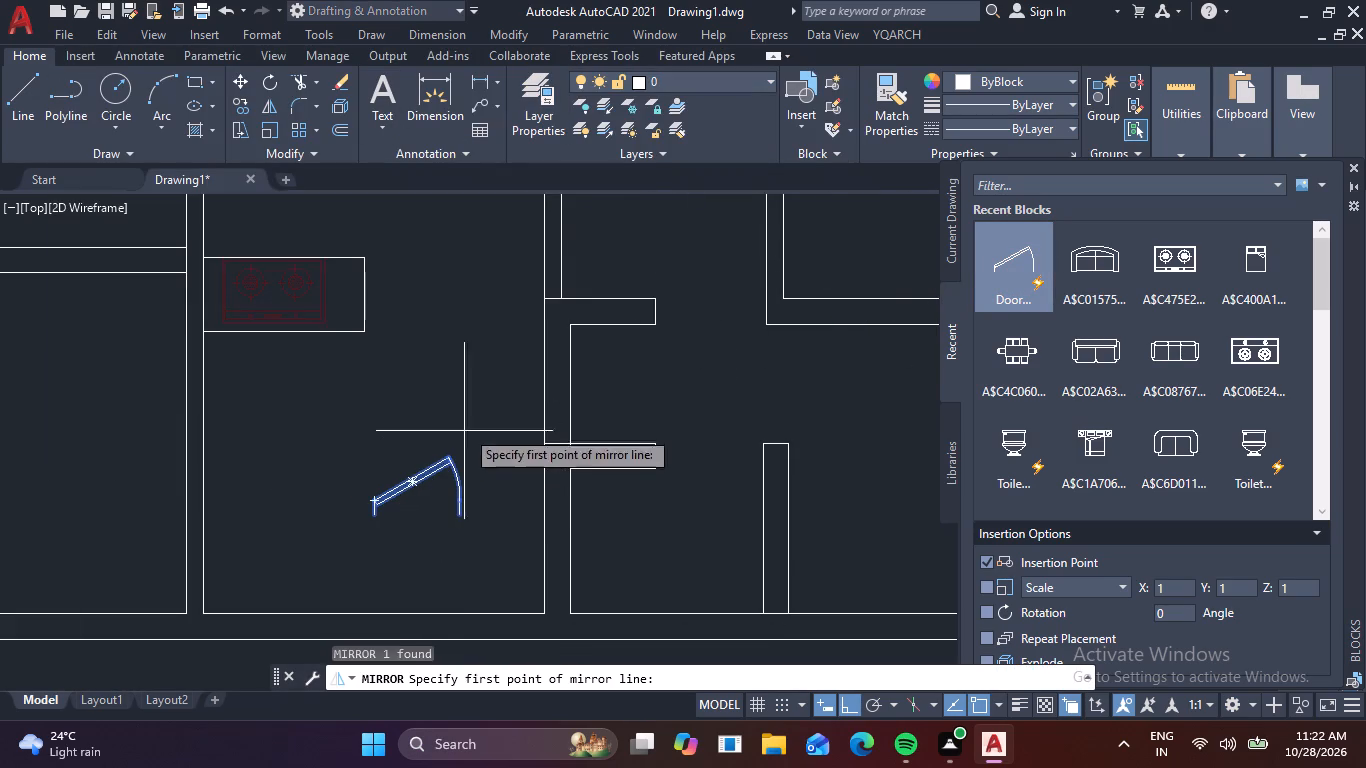
left_click_drag(471, 409, 471, 420)
left_click(454, 530)
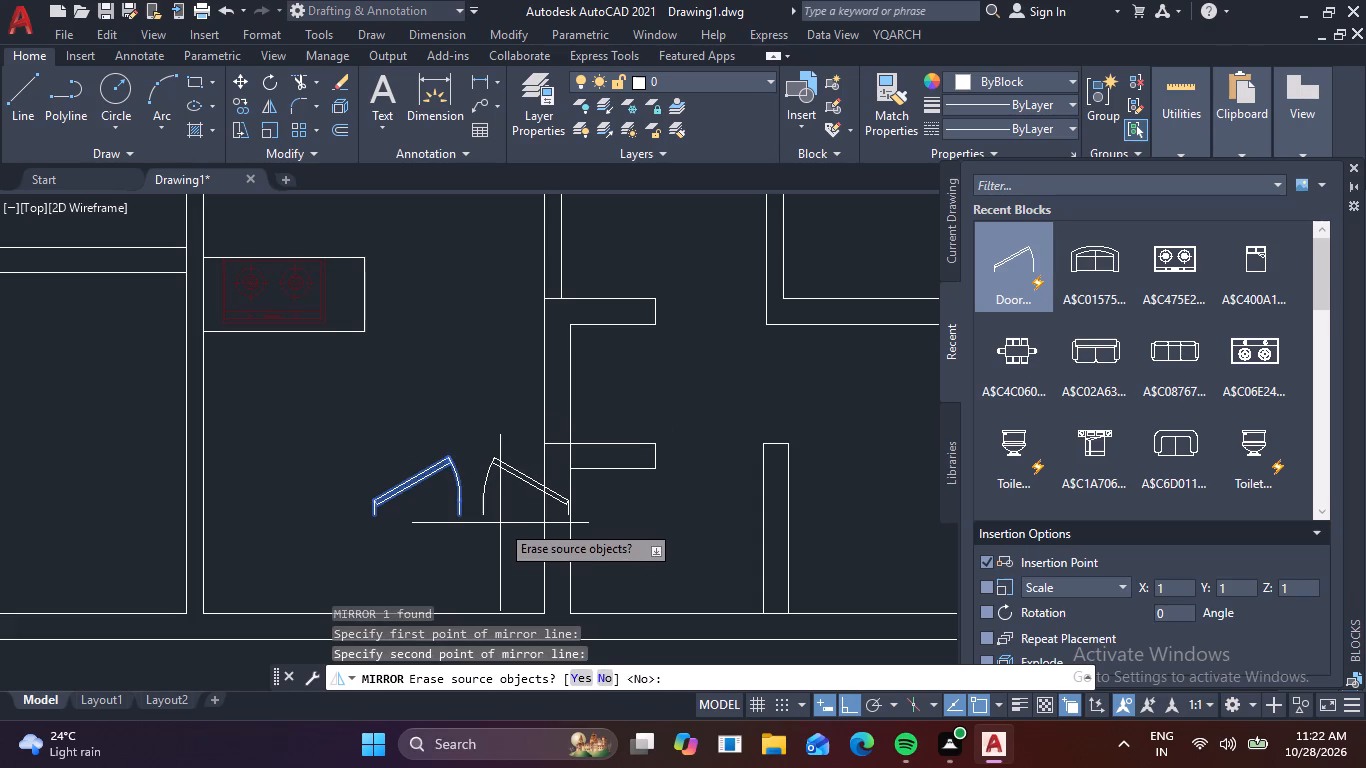
key("space")
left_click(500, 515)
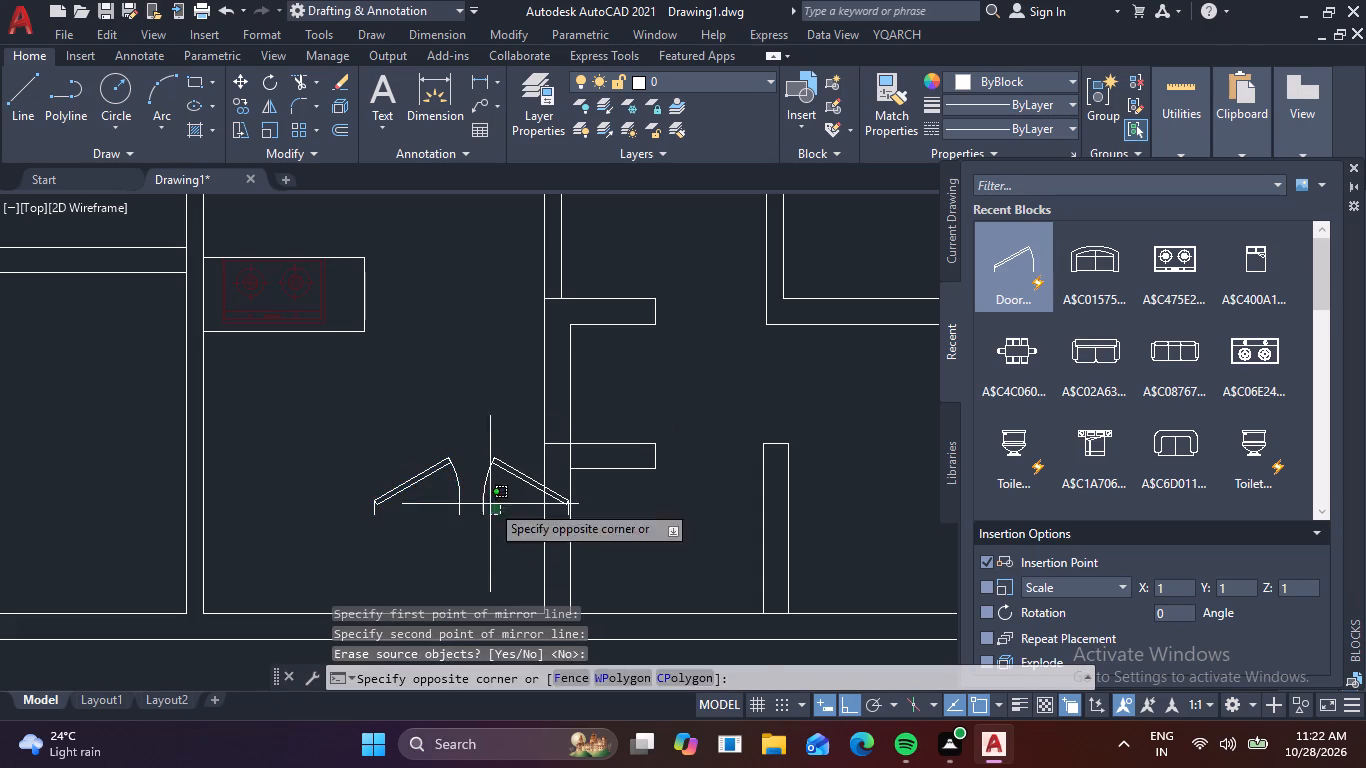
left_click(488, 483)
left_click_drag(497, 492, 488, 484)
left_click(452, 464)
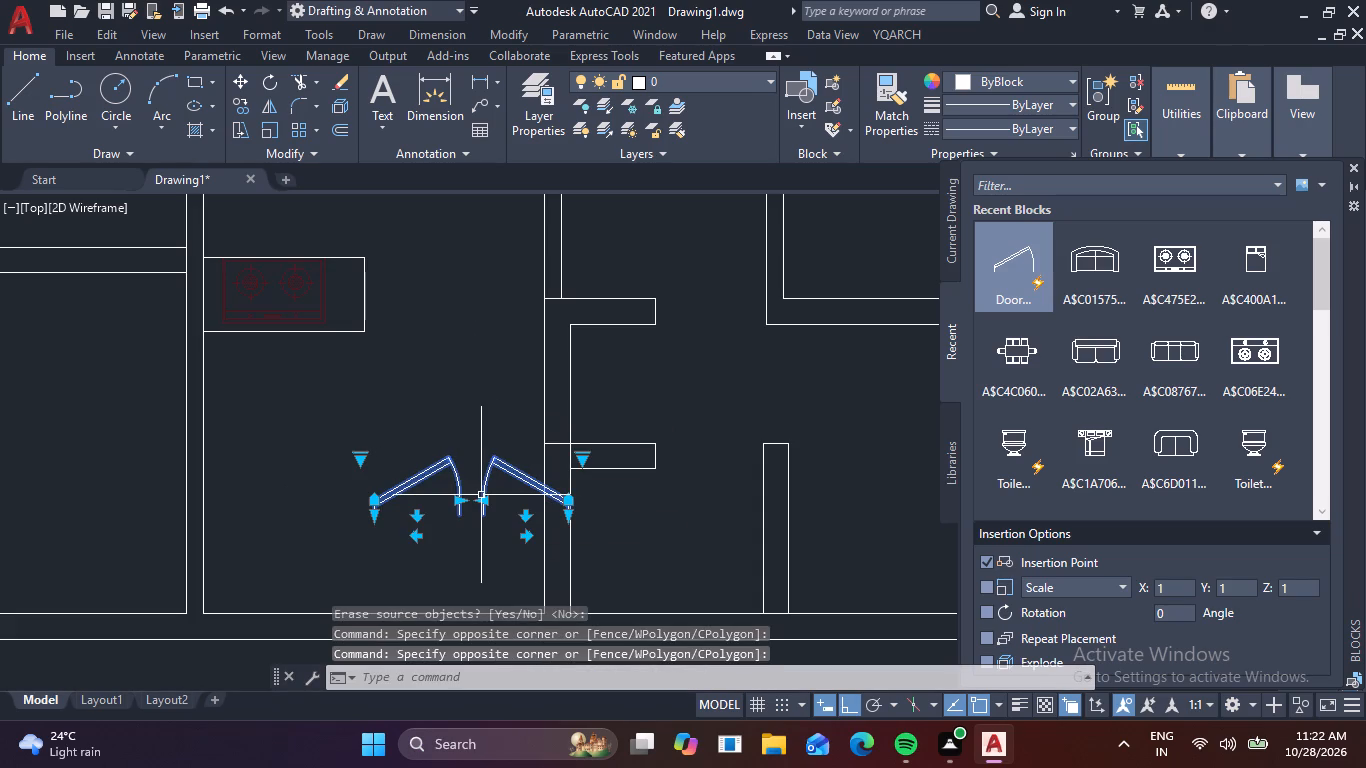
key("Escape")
Mirror the eastern door about a horizontal line just south of it, erasing the source door.
left_click_drag(525, 520, 513, 510)
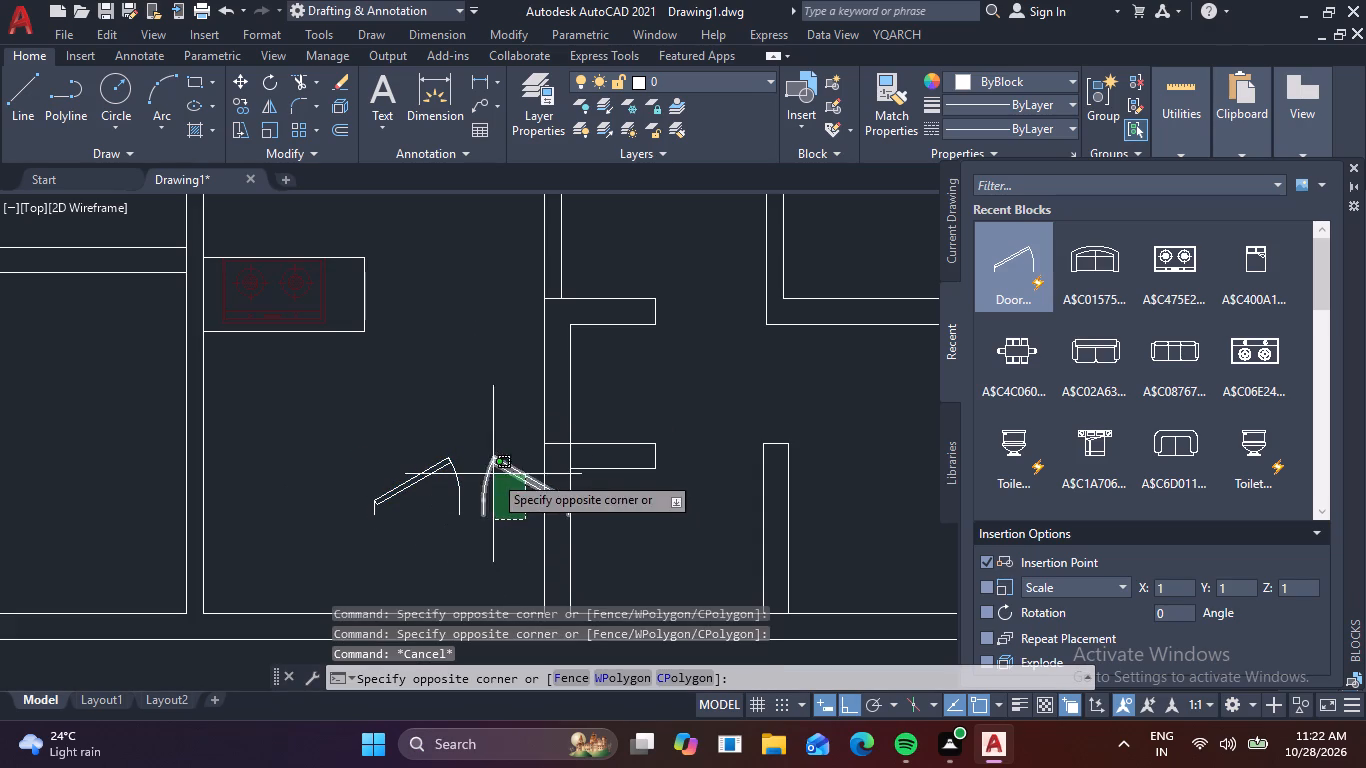
left_click(489, 462)
key("m")
key("i")
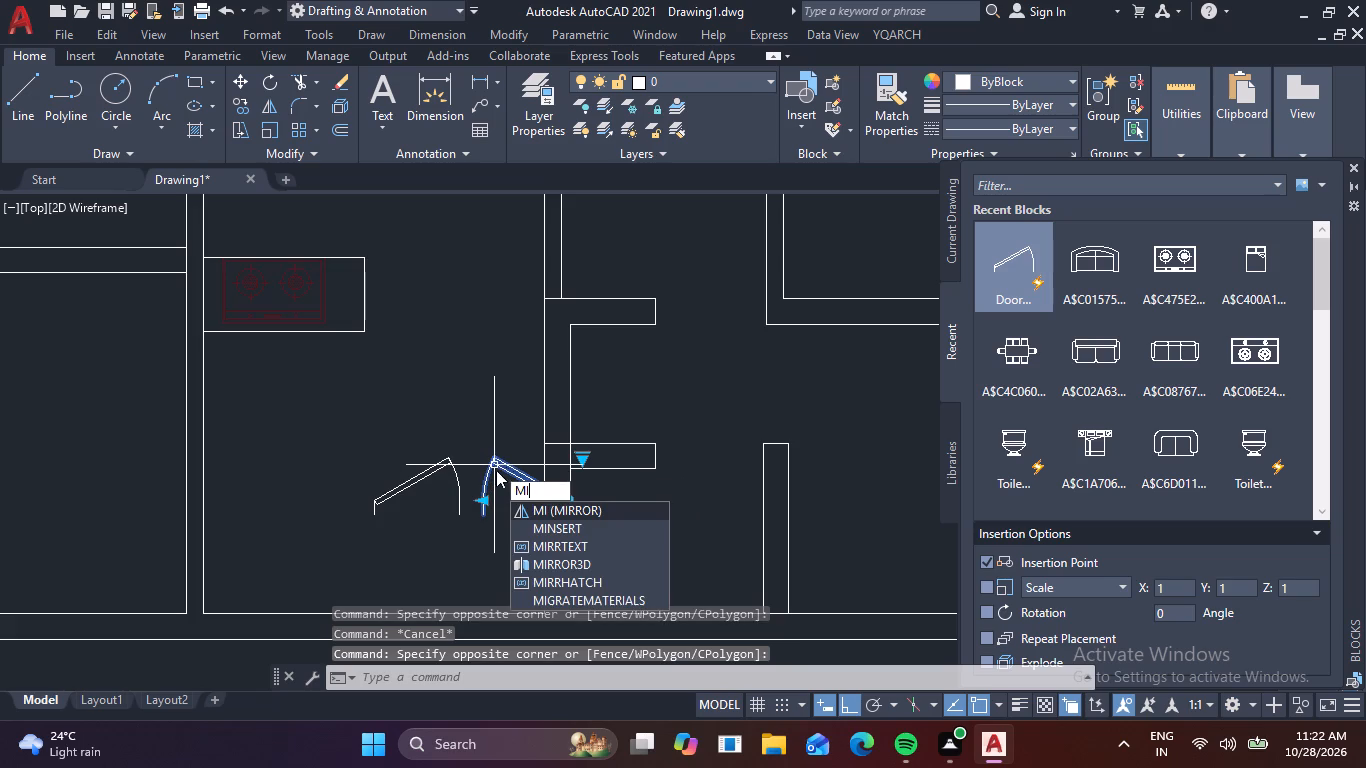
key("space")
left_click(442, 528)
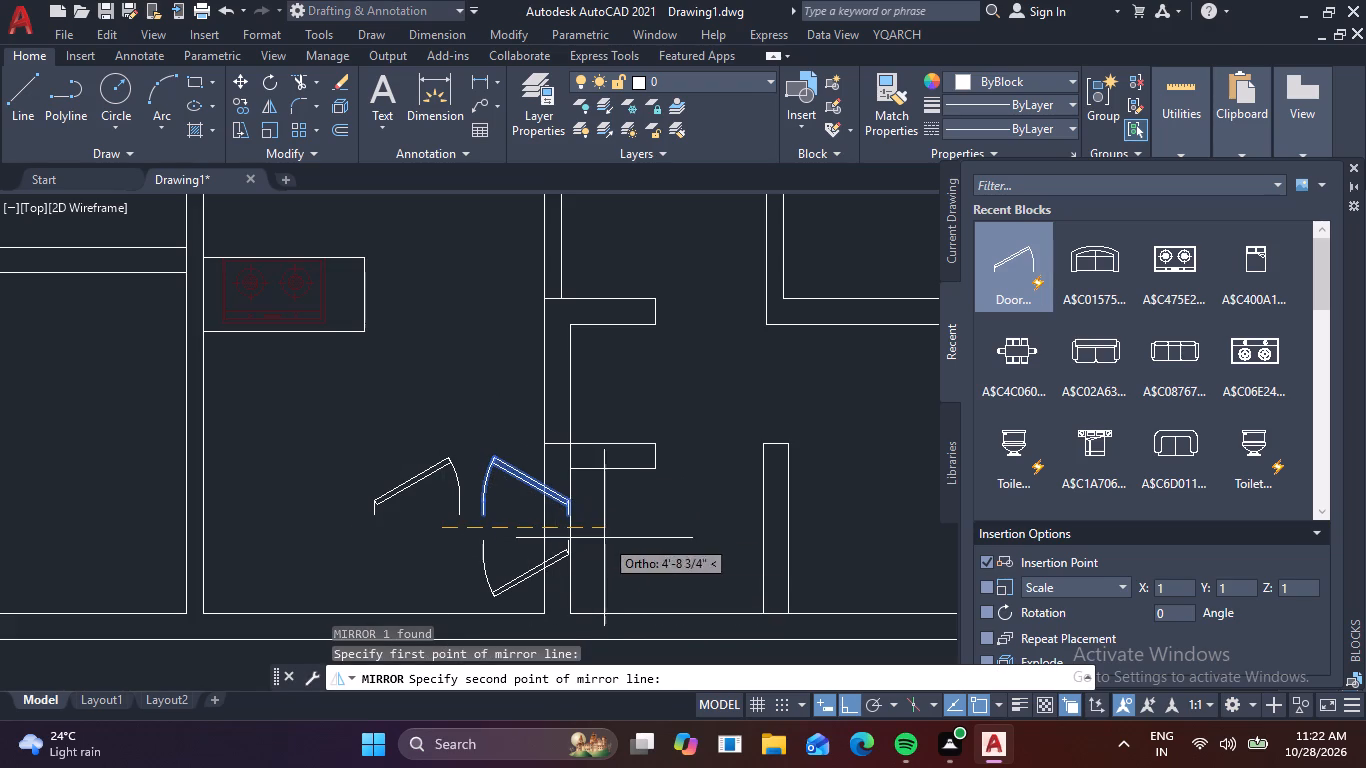
left_click(610, 537)
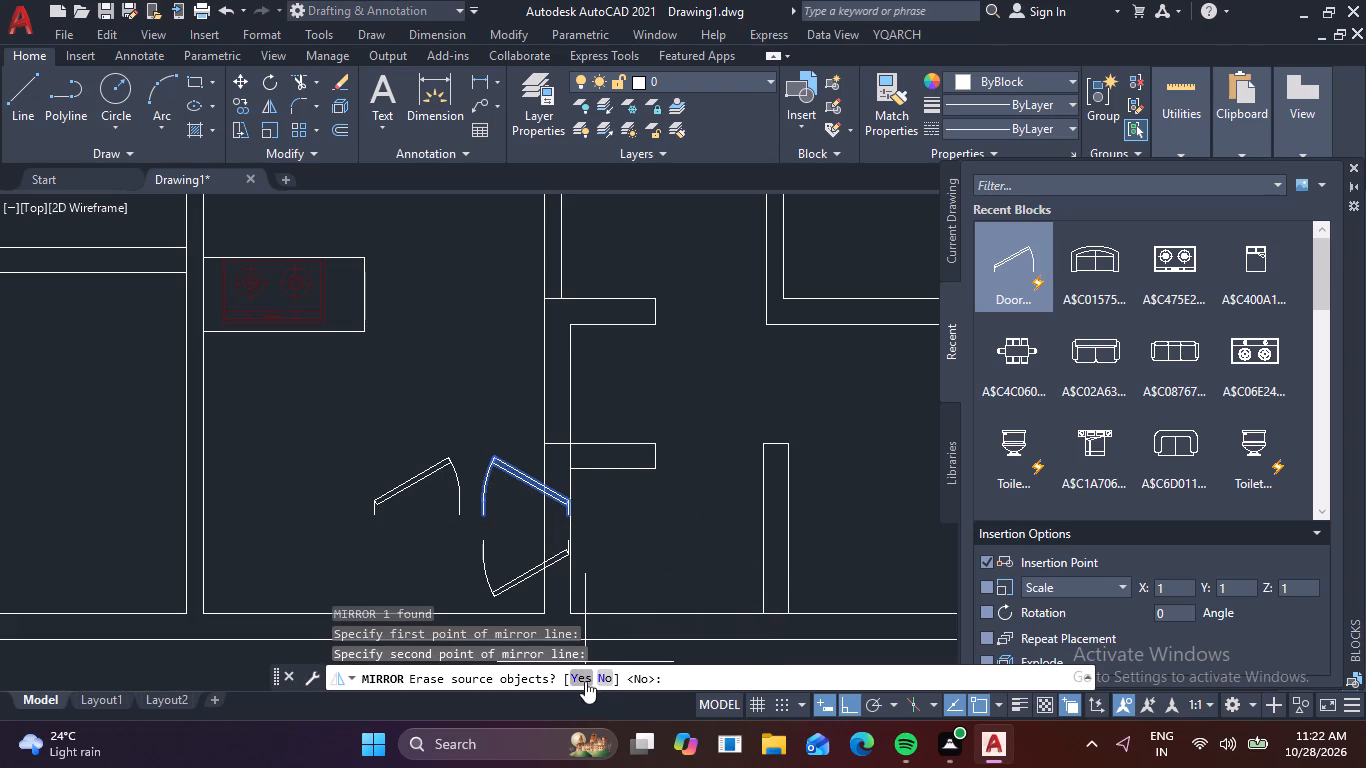
left_click(584, 680)
With Ortho off, copy the flipped door from its northeast end to the northwest corner of the new partition.
left_click(505, 584)
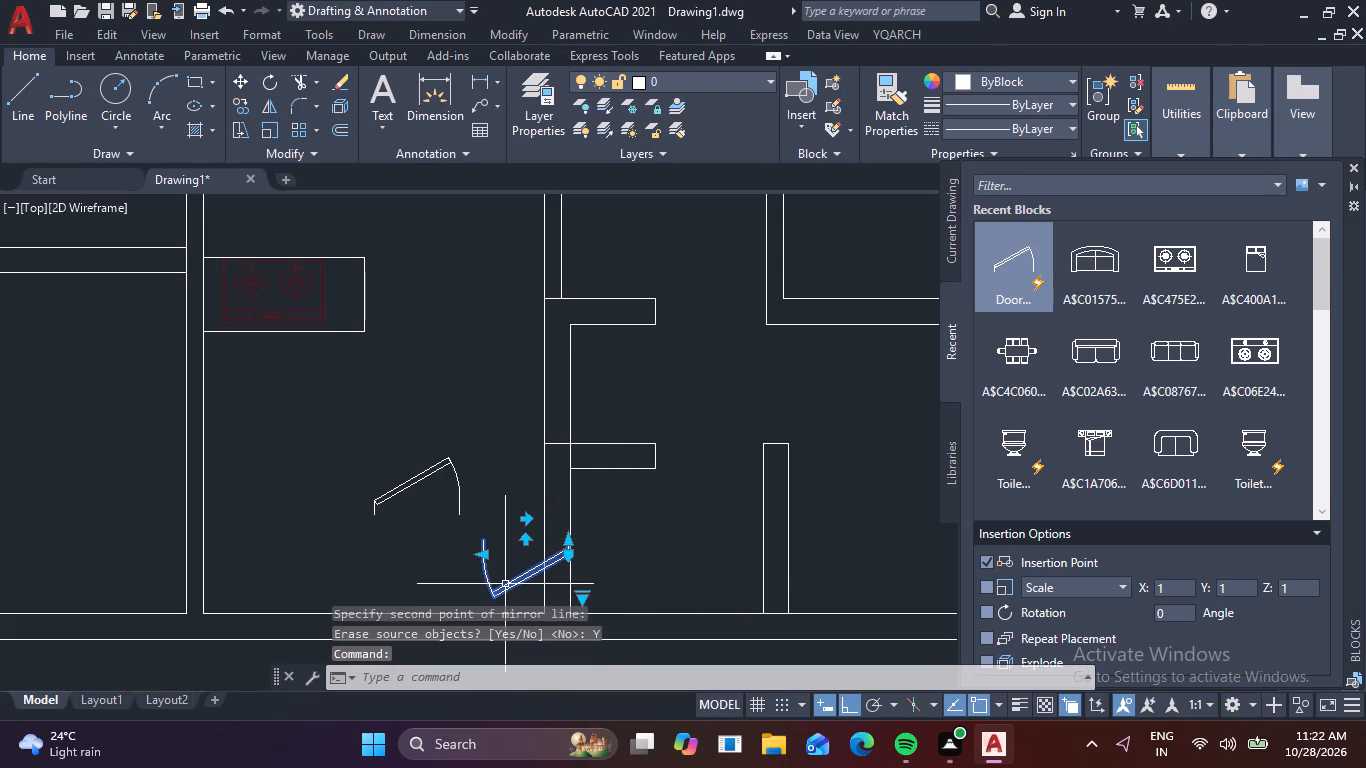
key("c")
key("o")
key("space")
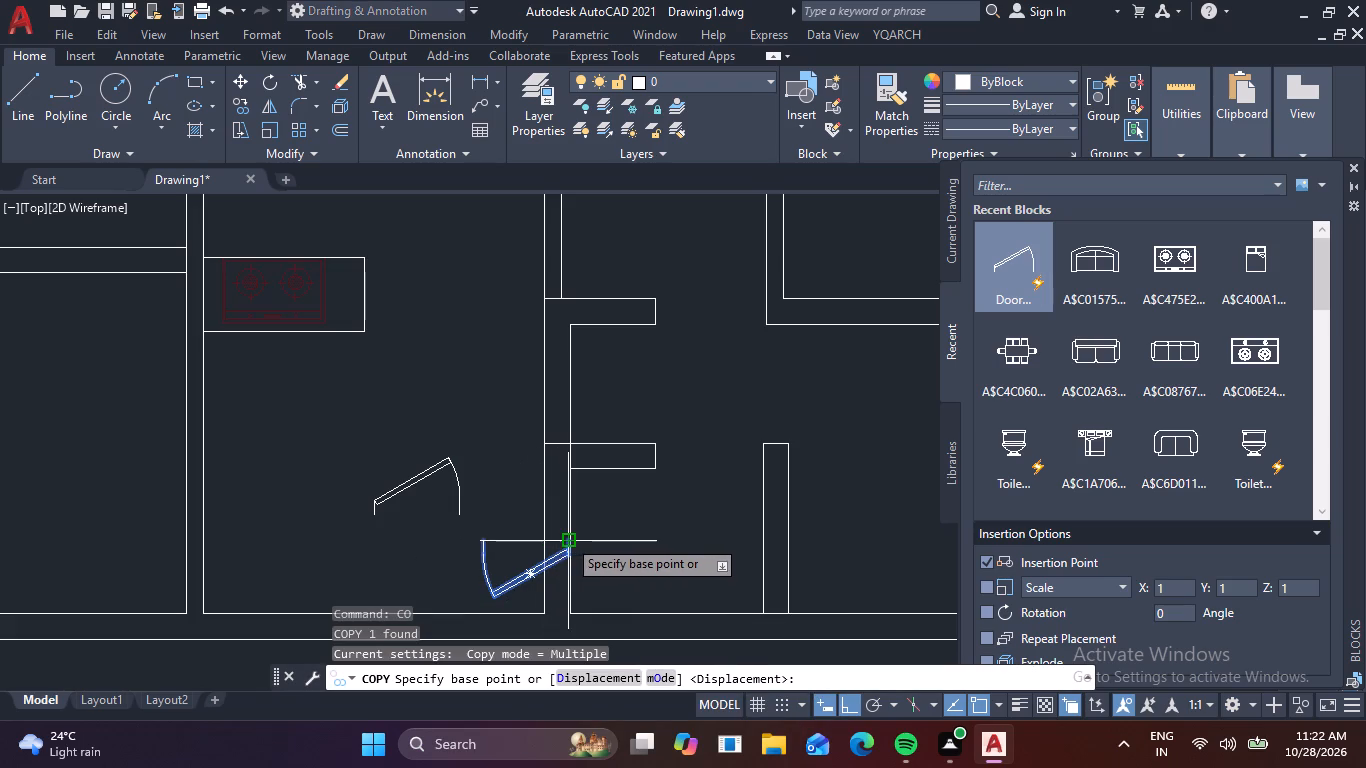
left_click(568, 538)
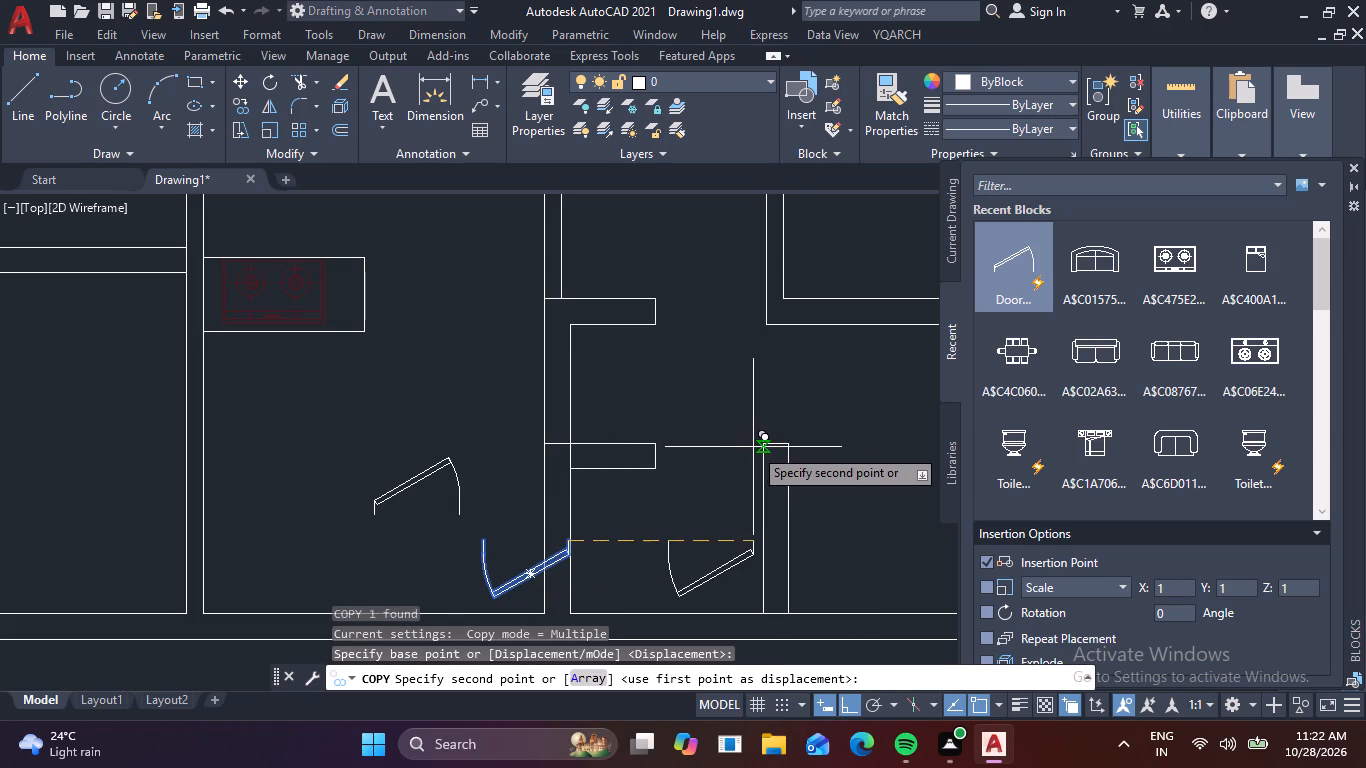
key("F8")
scroll(754, 448, "up", 3)
left_click(776, 439)
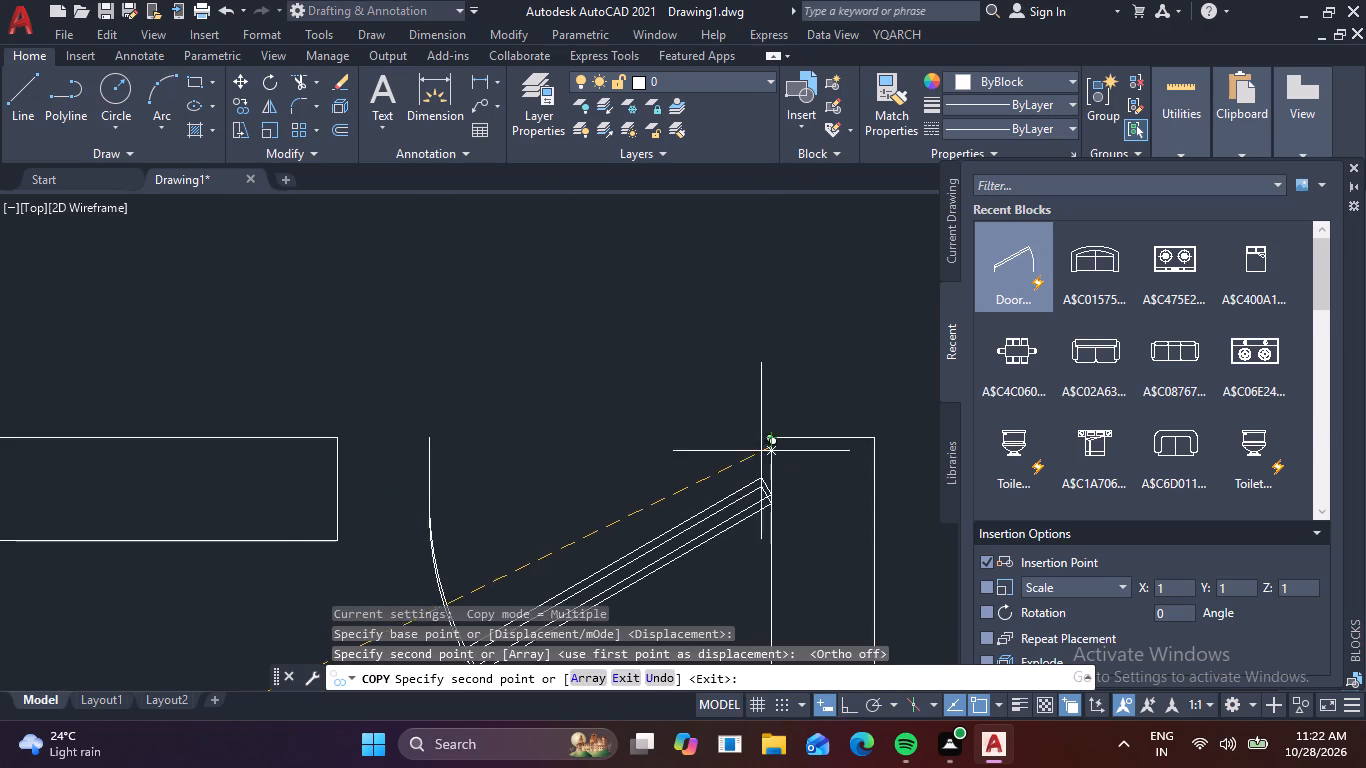
key("Escape")
Scale the copied door by reference from the partition's northwest corner so its width spans the opening to the western wall stub.
middle_click_drag(587, 486, 569, 414)
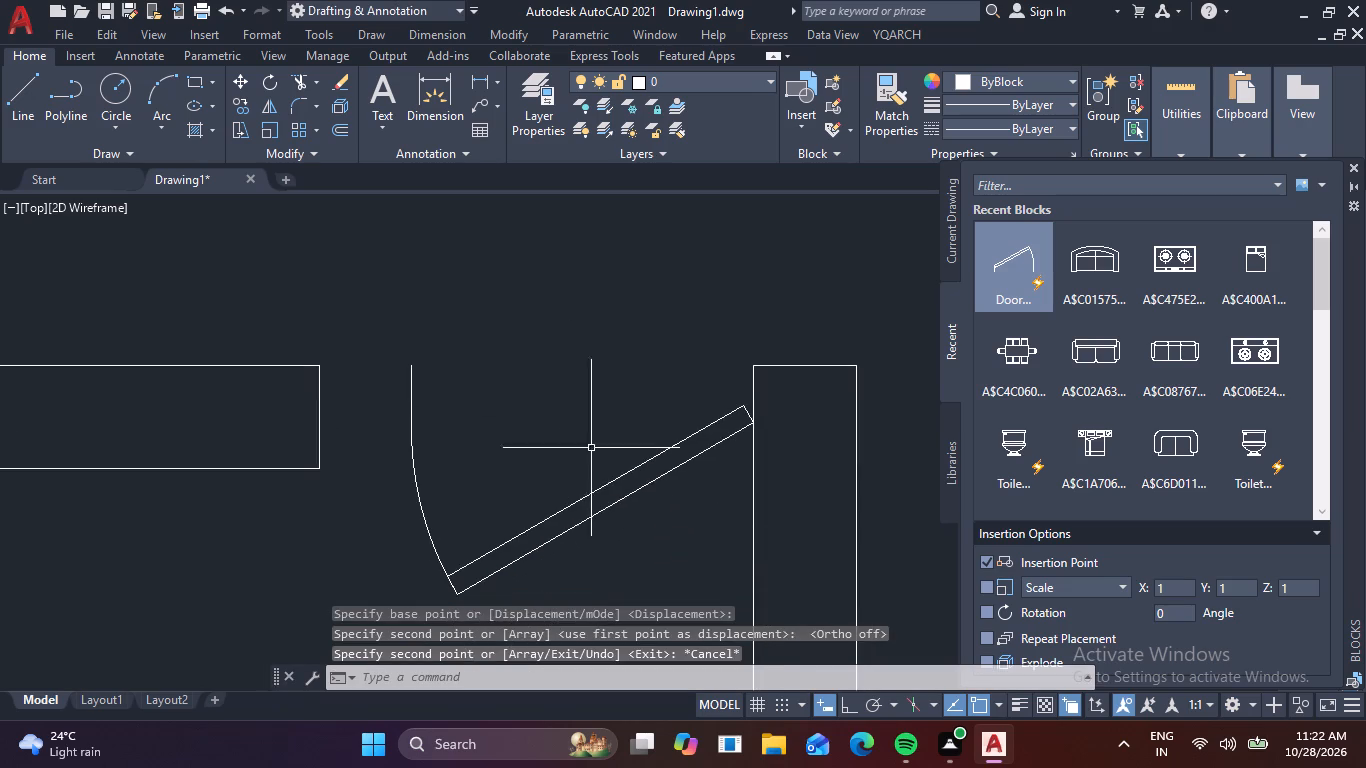
left_click_drag(645, 544, 611, 514)
left_click(590, 487)
key("c")
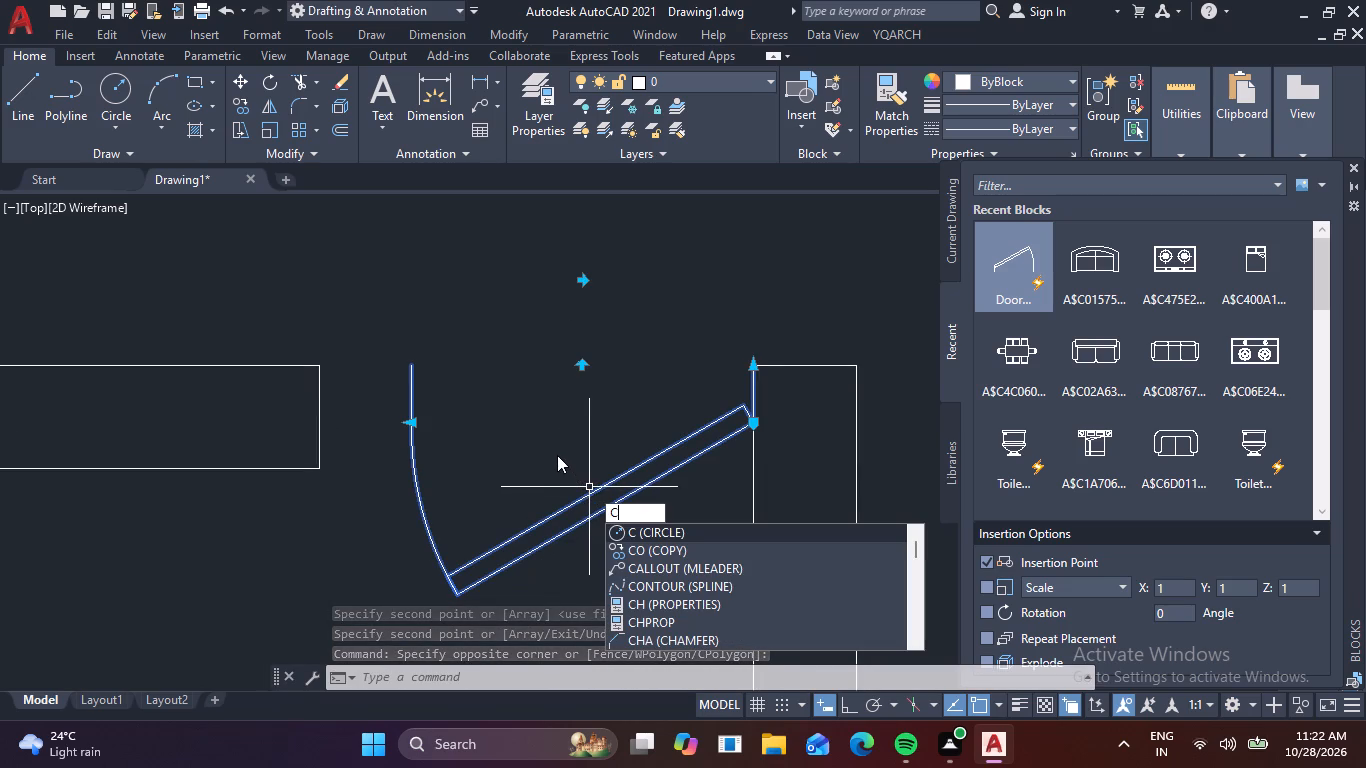
key("BackSpace")
type("SC")
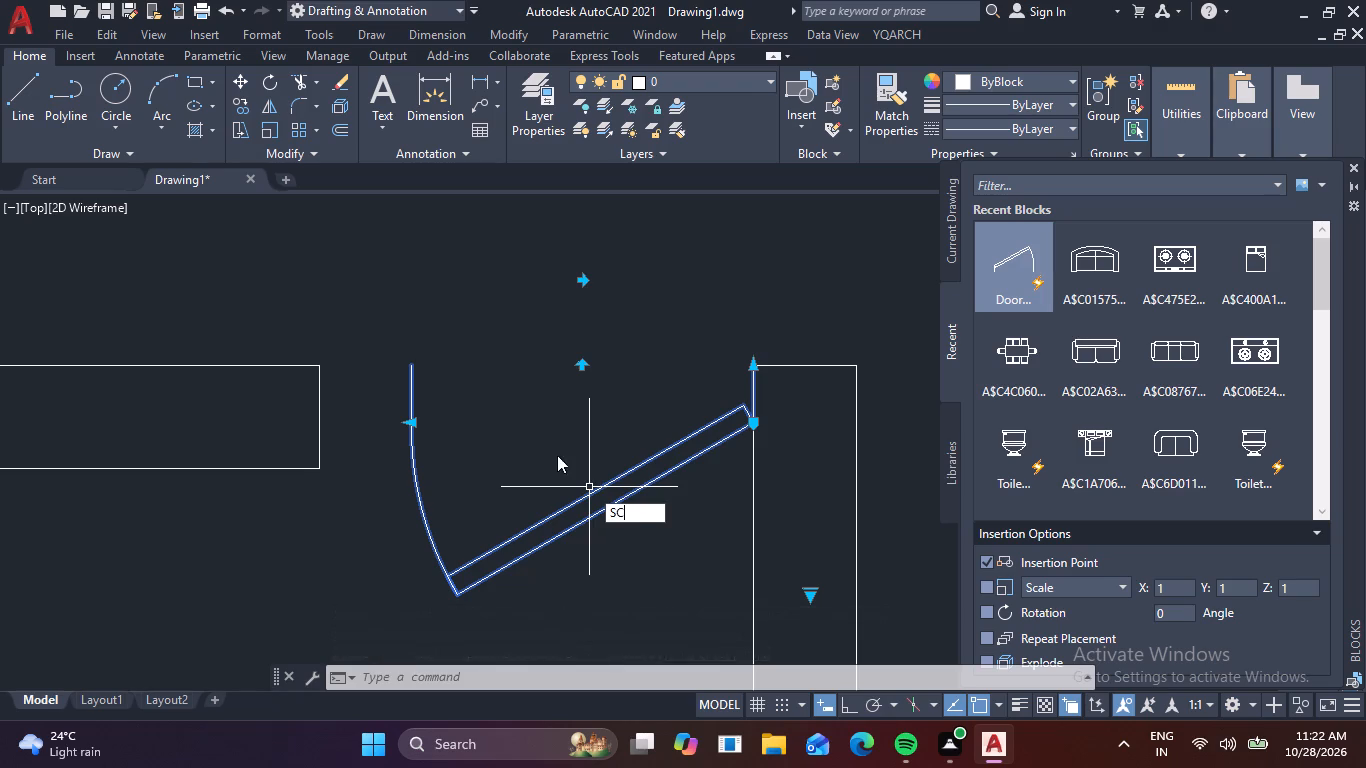
key("space")
left_click(754, 363)
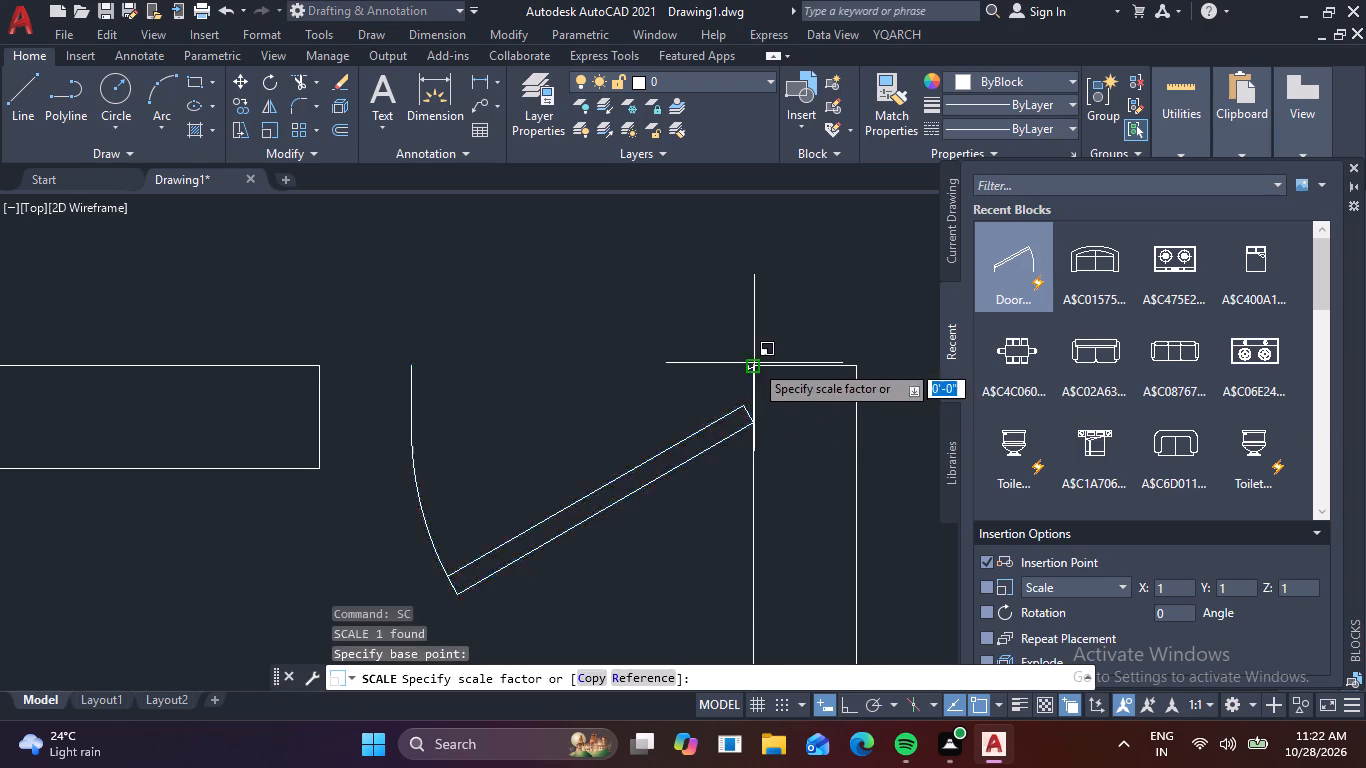
left_click(638, 684)
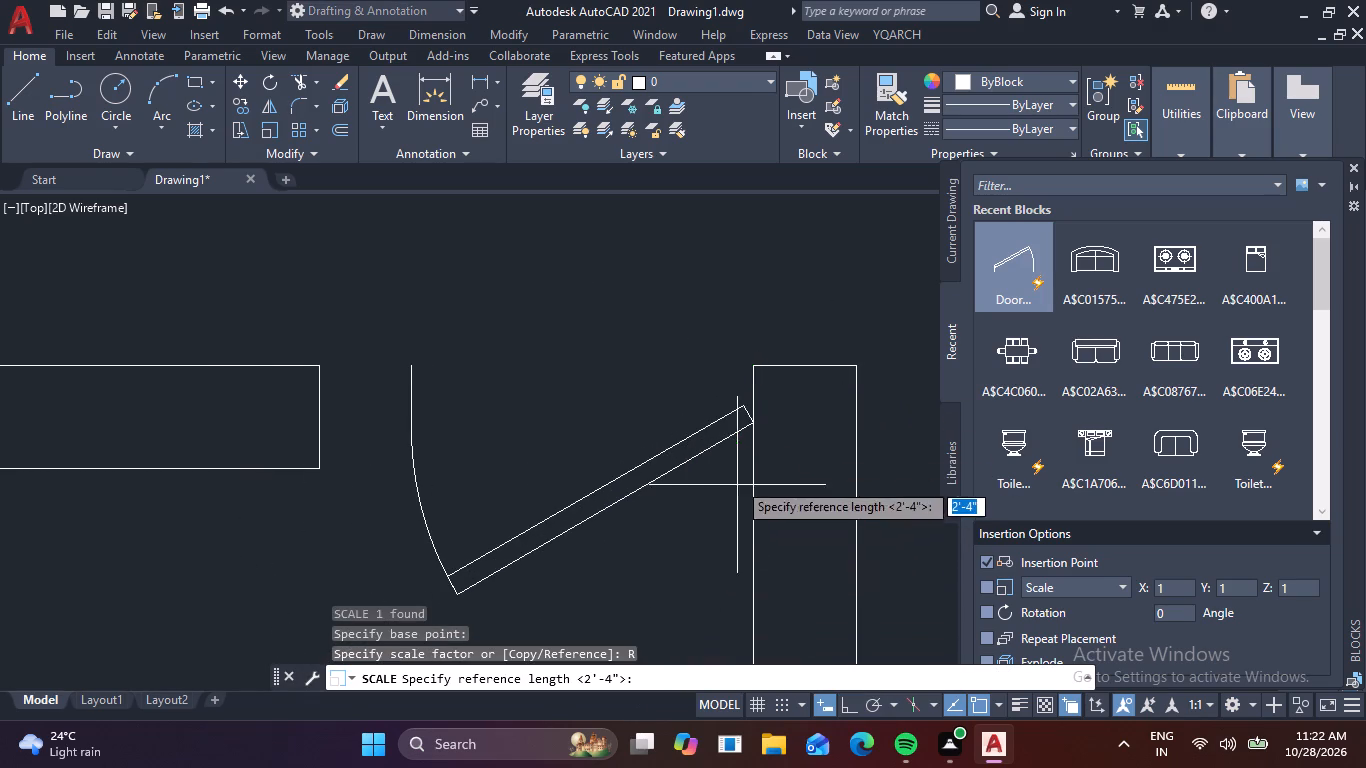
left_click(749, 361)
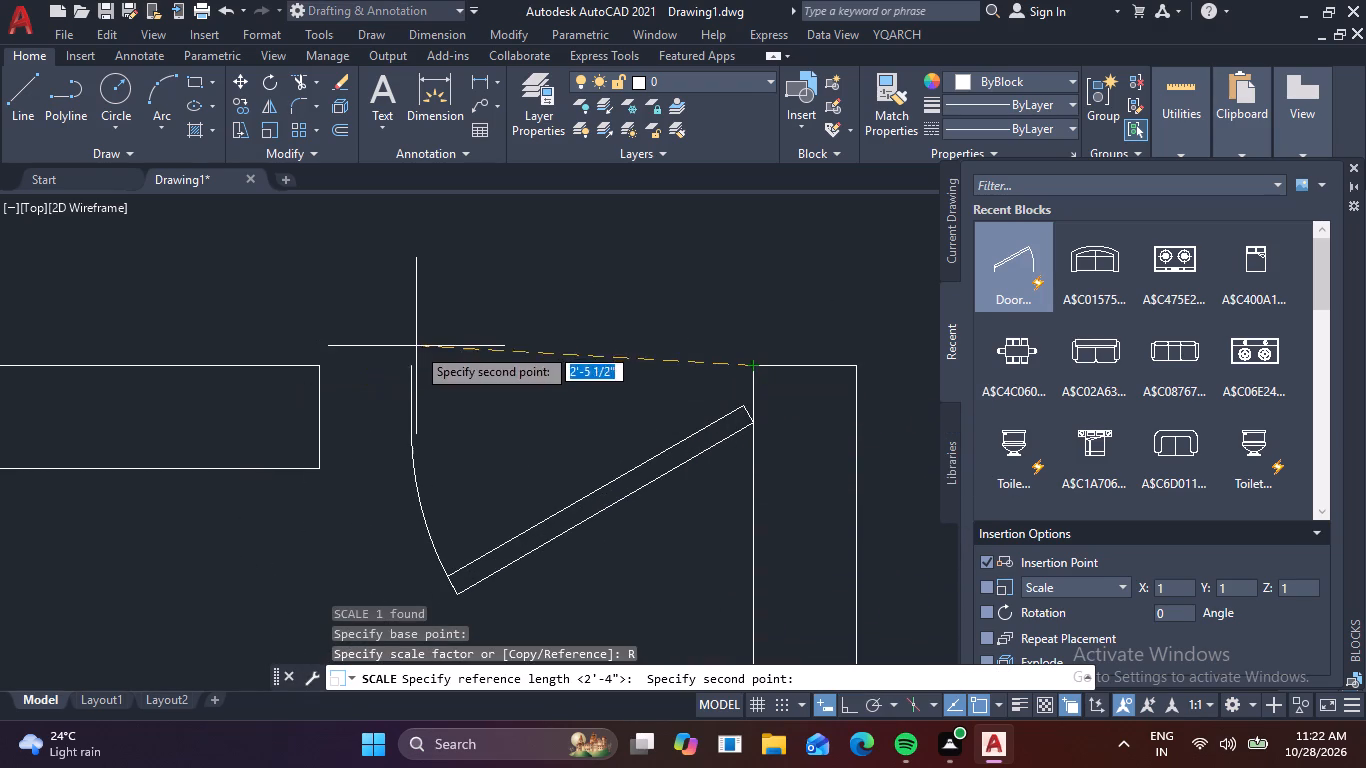
left_click(414, 366)
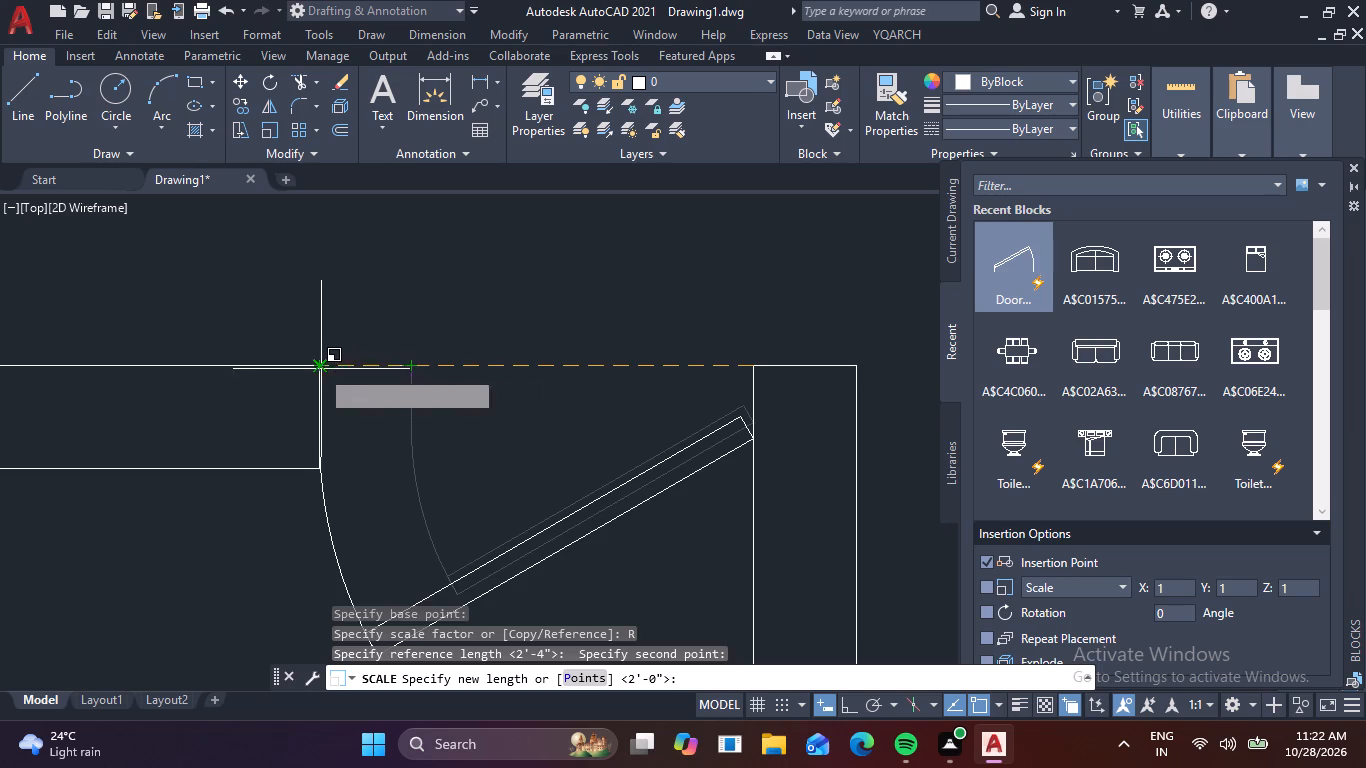
left_click(319, 369)
Erase the two leftover source doors west of the fitted door.
scroll(595, 346, "down", 3)
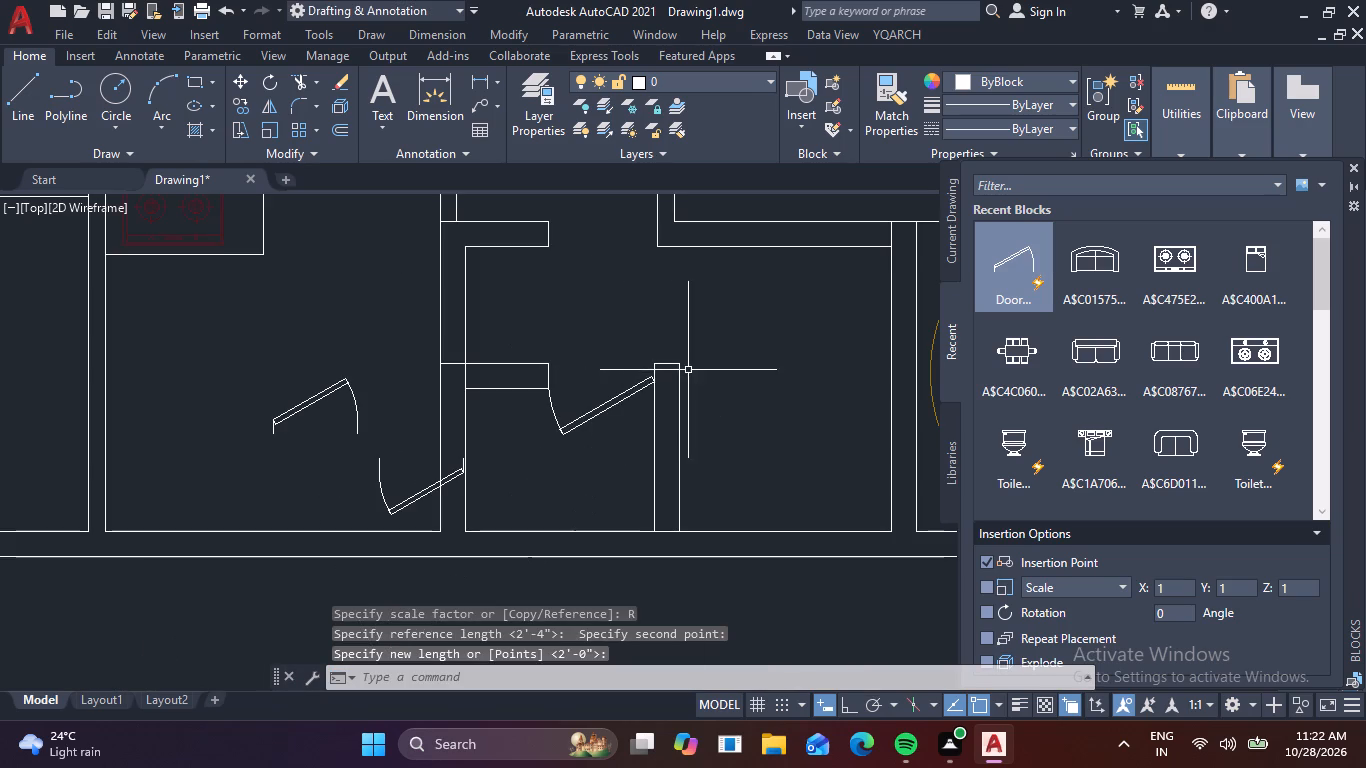
key("Escape")
left_click(399, 485)
left_click(365, 482)
left_click_drag(337, 443, 327, 429)
left_click(290, 387)
key("Delete")
Trim the leftover lines where the two short horizontal wall stubs join the vertical wall east of the kitchen.
scroll(295, 390, "down", 3)
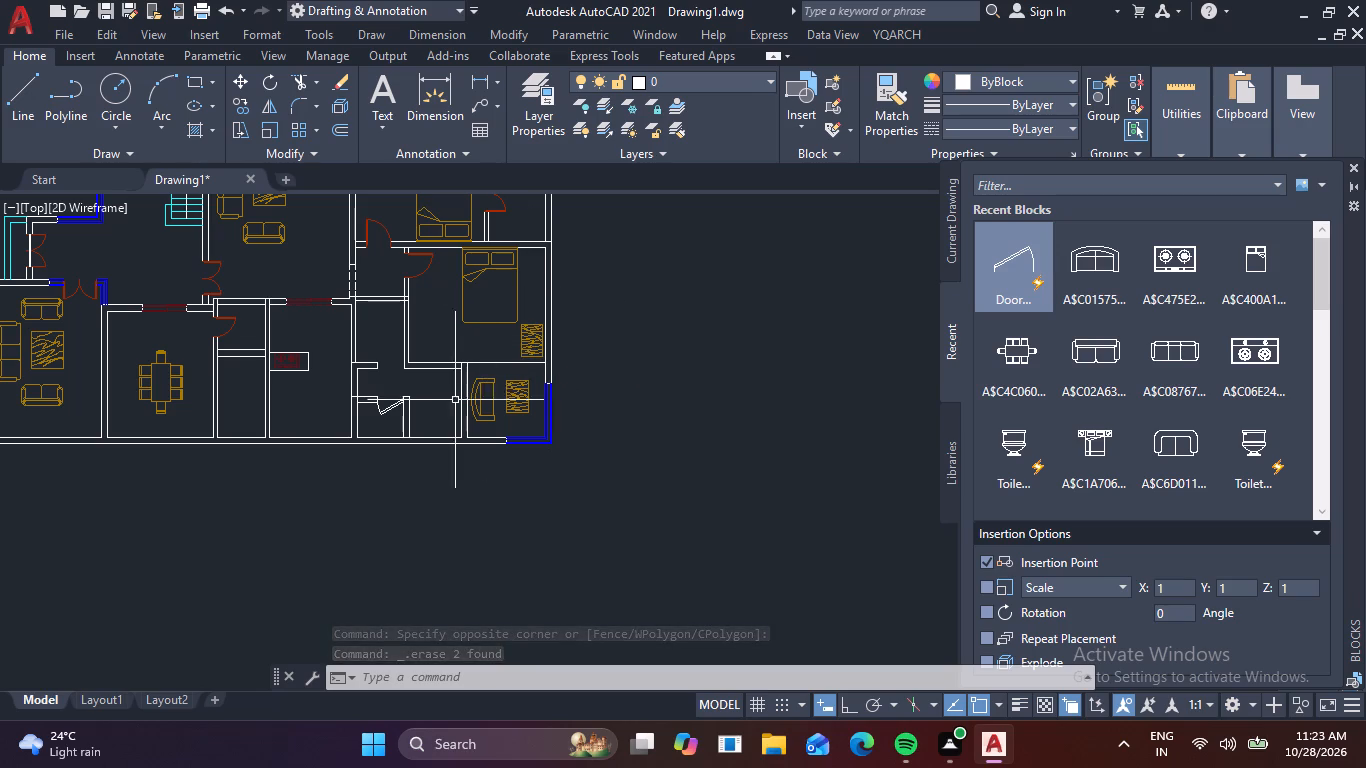
scroll(371, 410, "up", 2)
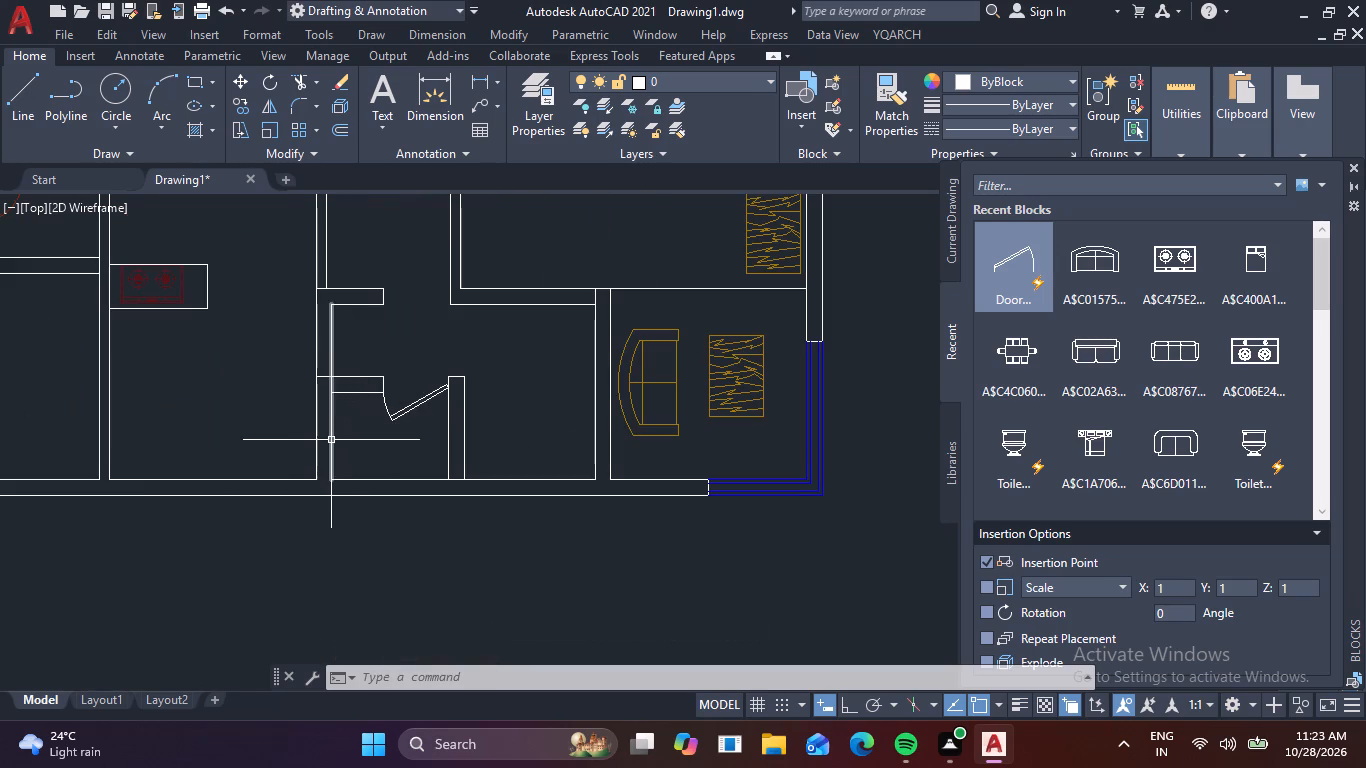
key("r")
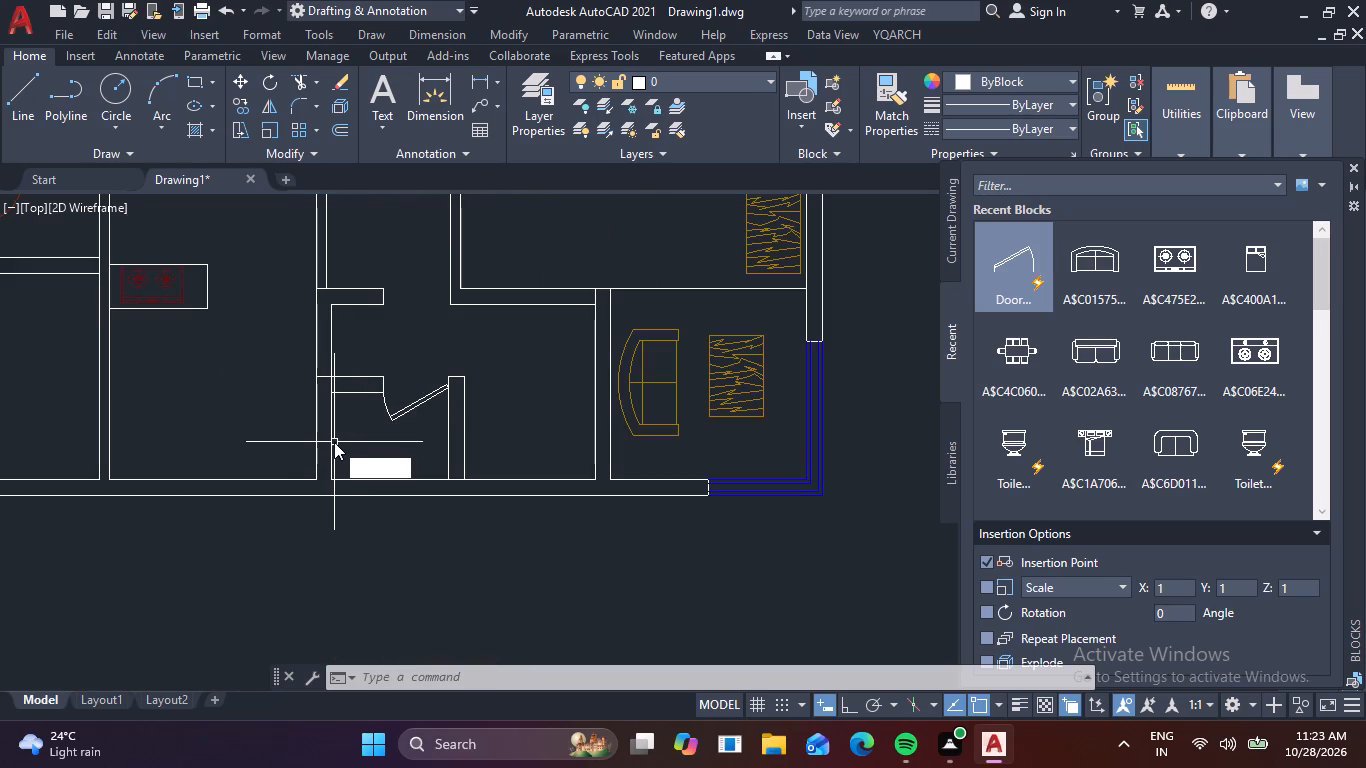
key("Escape")
type("TR")
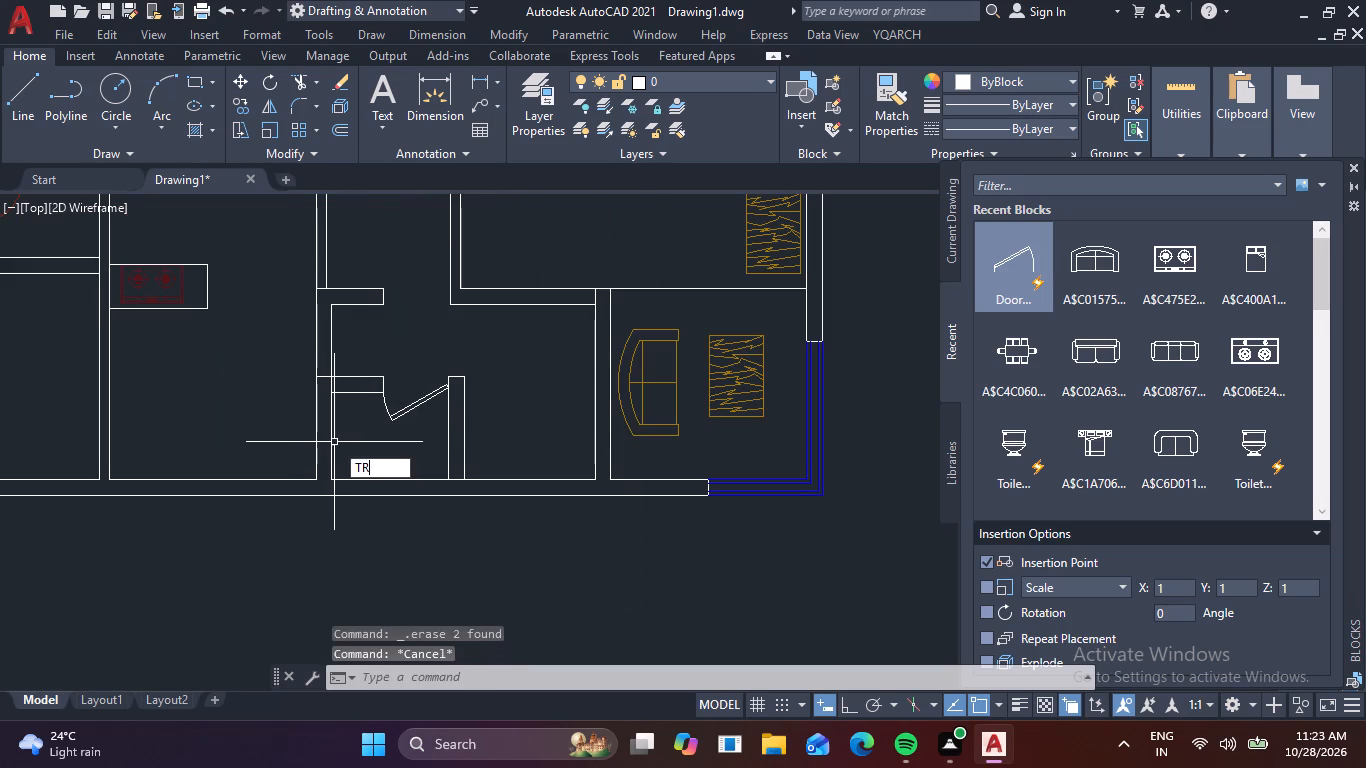
key("space")
scroll(303, 320, "up", 2)
left_click(340, 235)
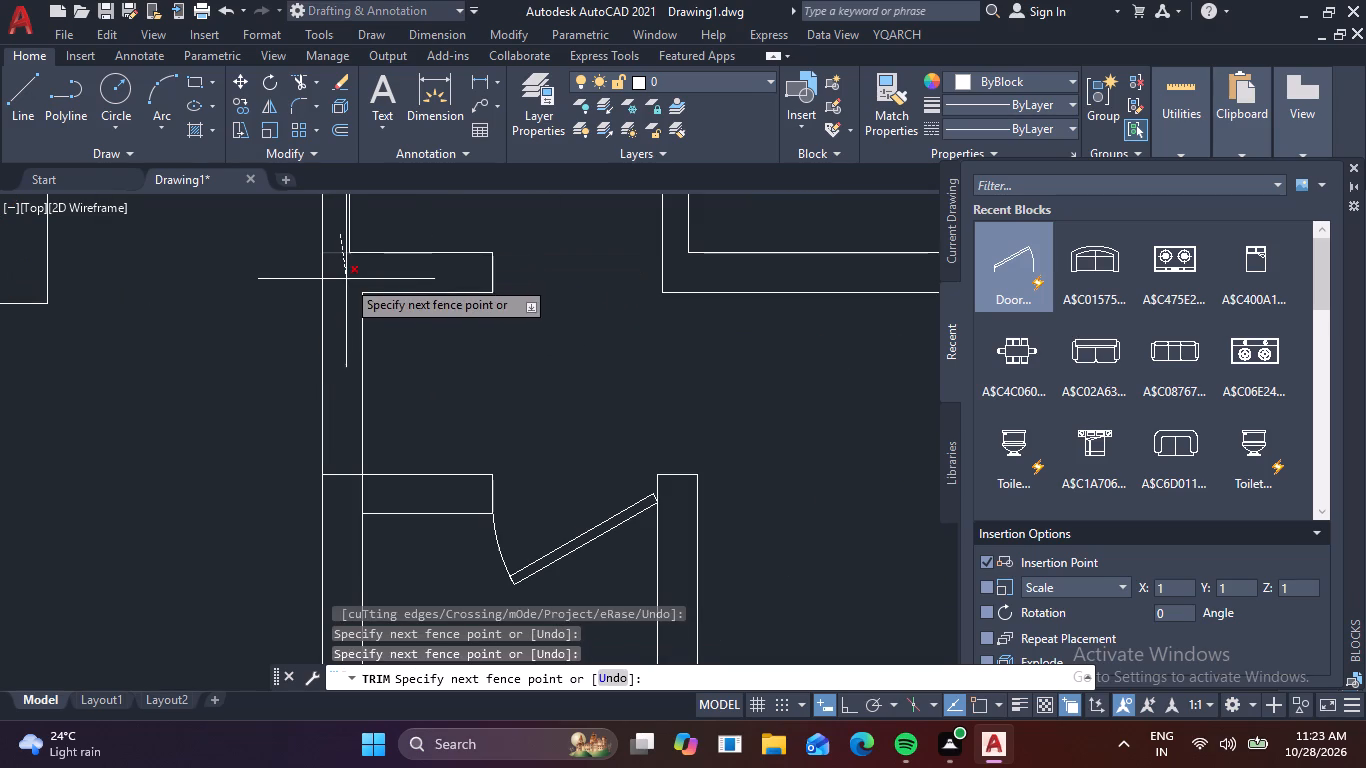
left_click(341, 282)
left_click(339, 458)
left_click(351, 491)
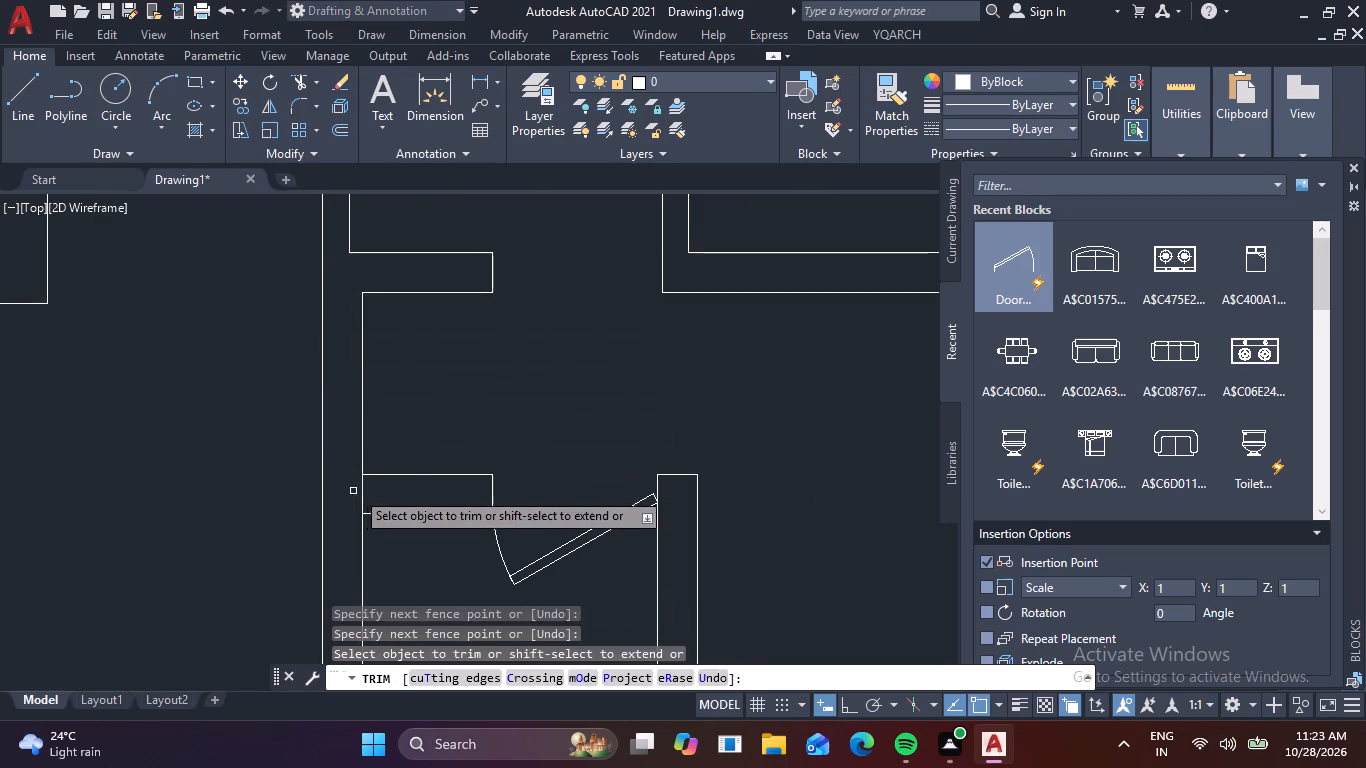
left_click(371, 489)
left_click(356, 483)
key("Escape")
With Ortho on, draw the kitchen counter edge about 14'-4" south from the north wall just east of the window, and west to the side wall.
scroll(339, 480, "down", 1)
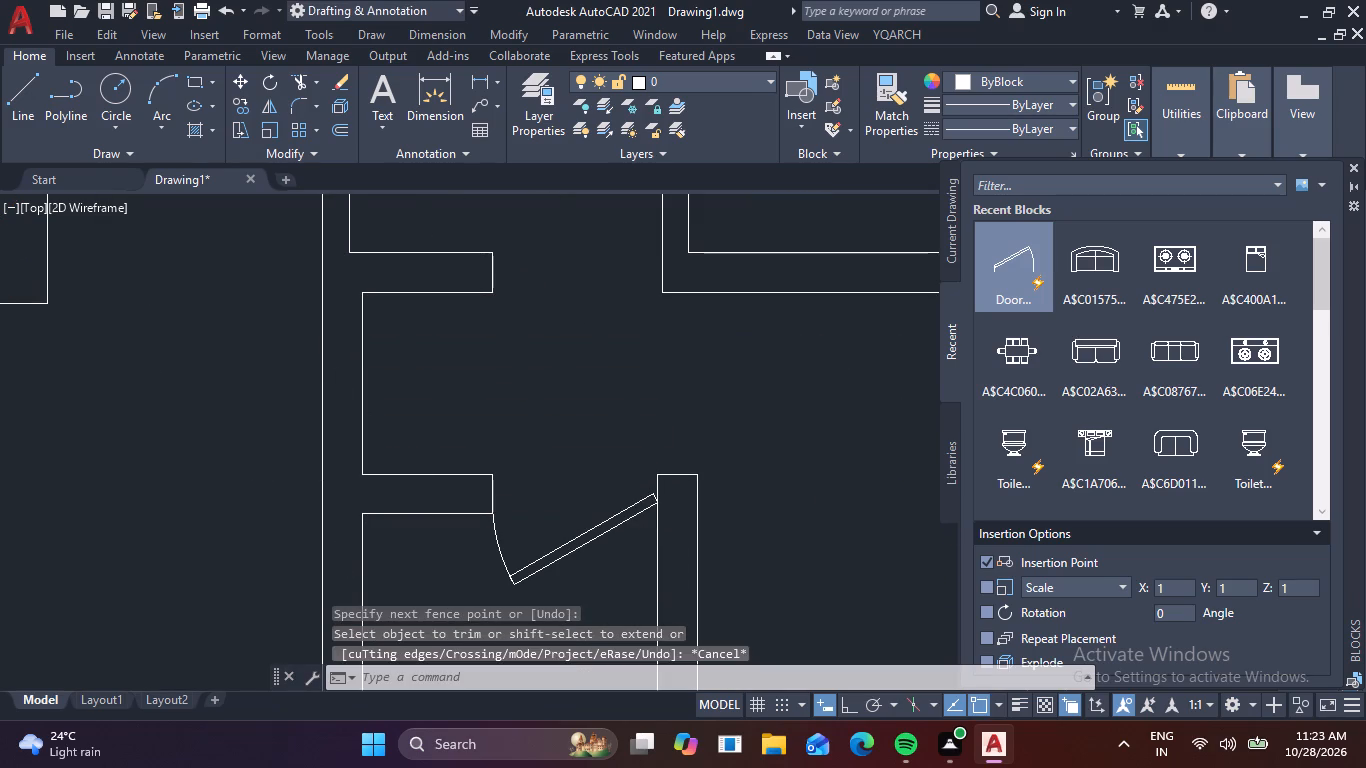
scroll(430, 418, "down", 1)
key("Escape")
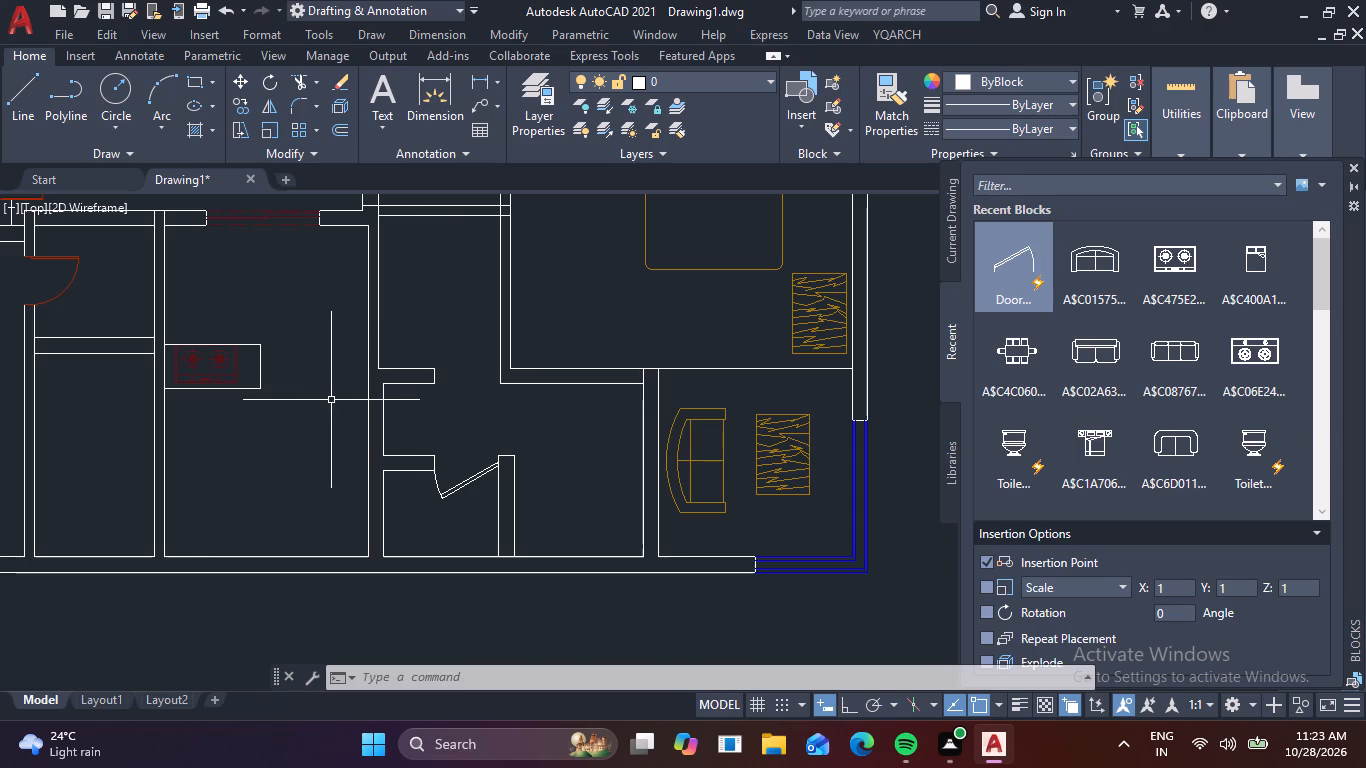
key("l")
key("space")
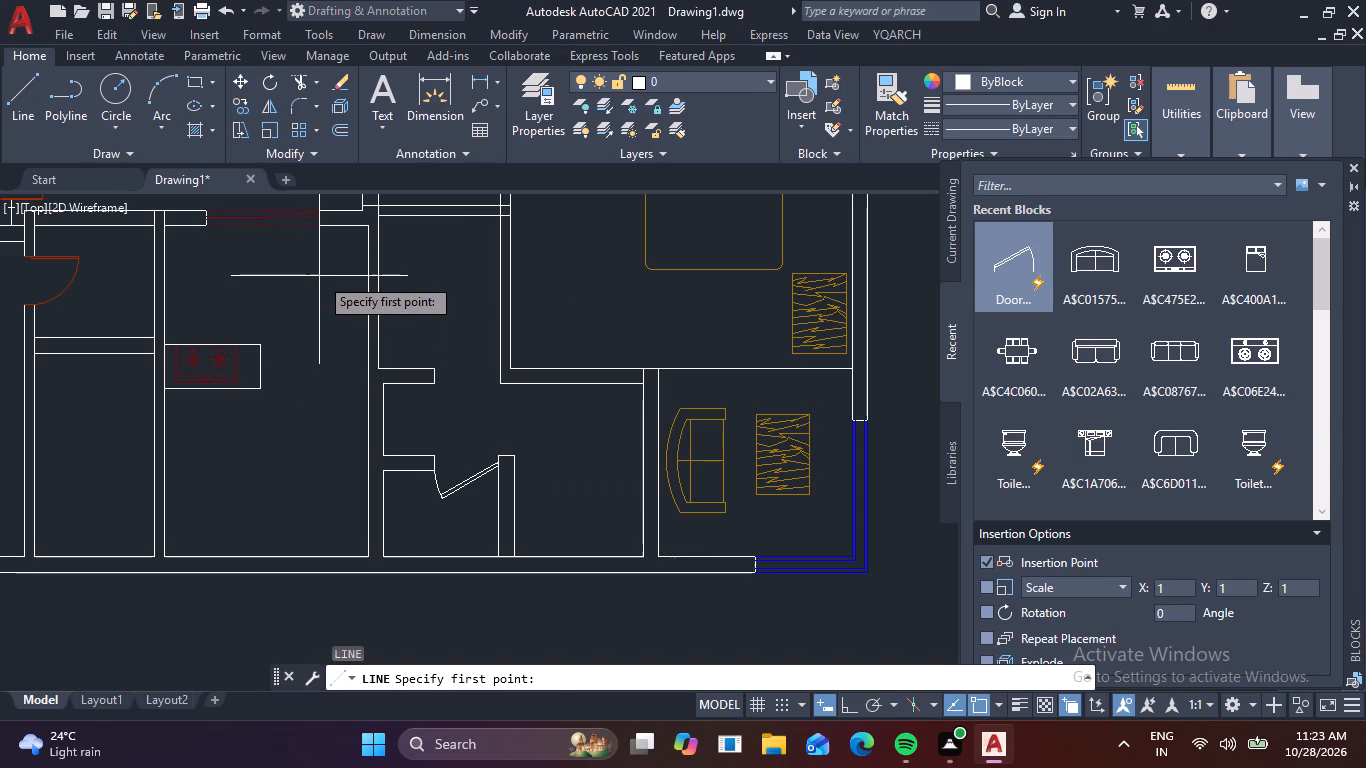
left_click(332, 226)
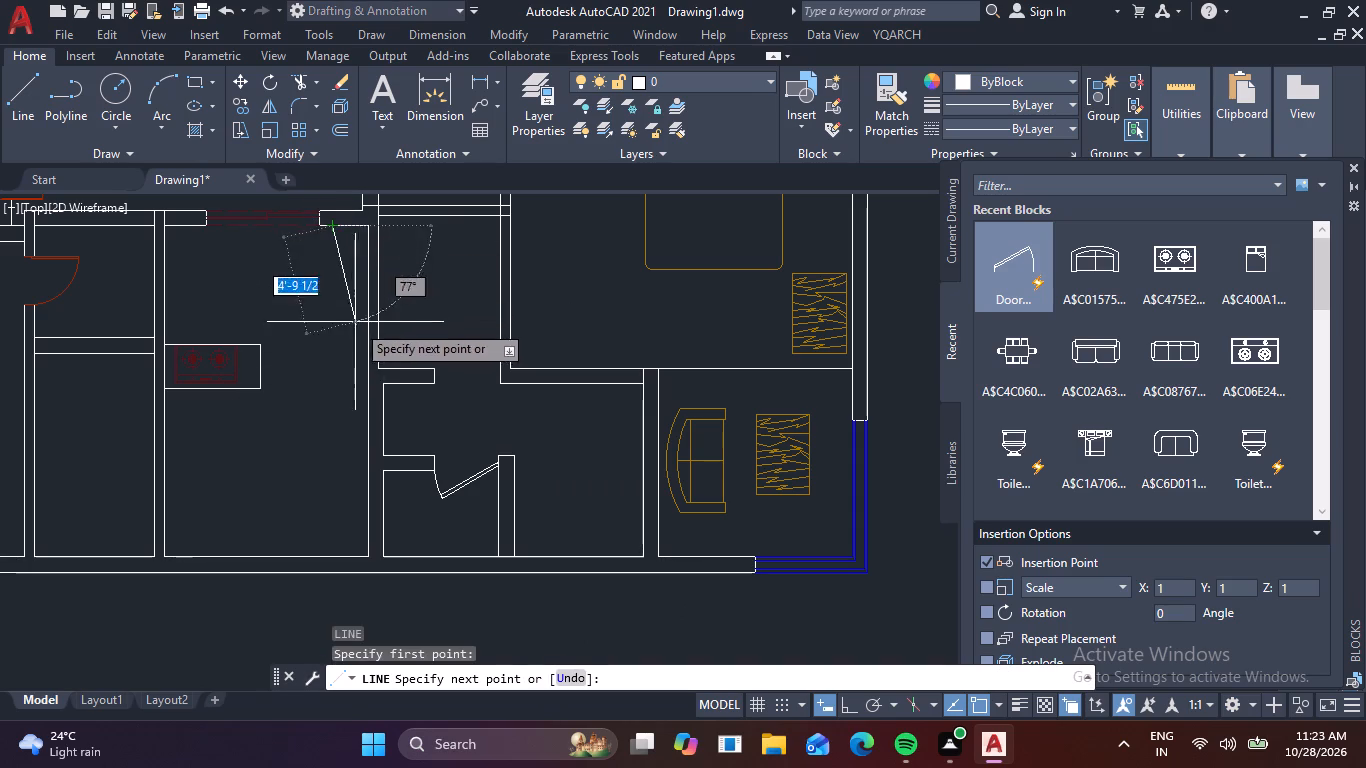
key("F8")
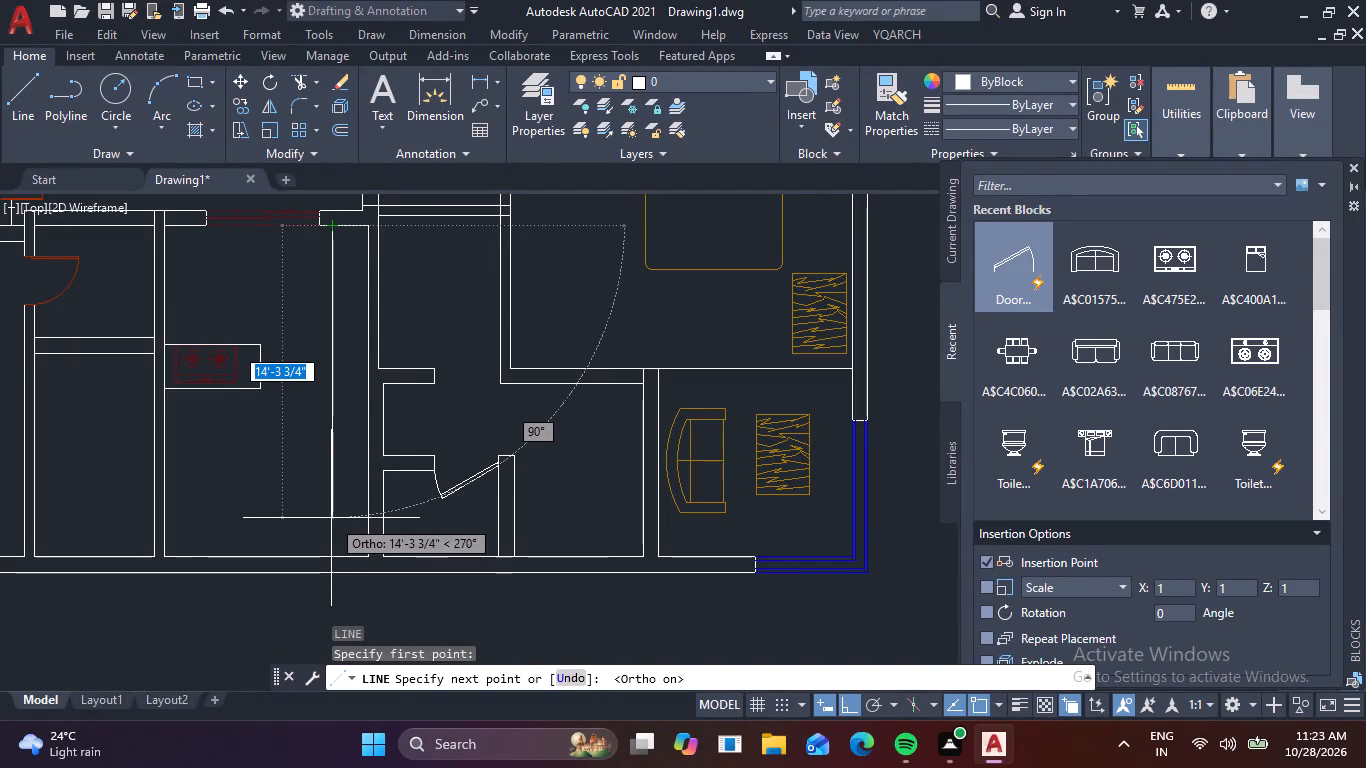
left_click(331, 518)
left_click(161, 519)
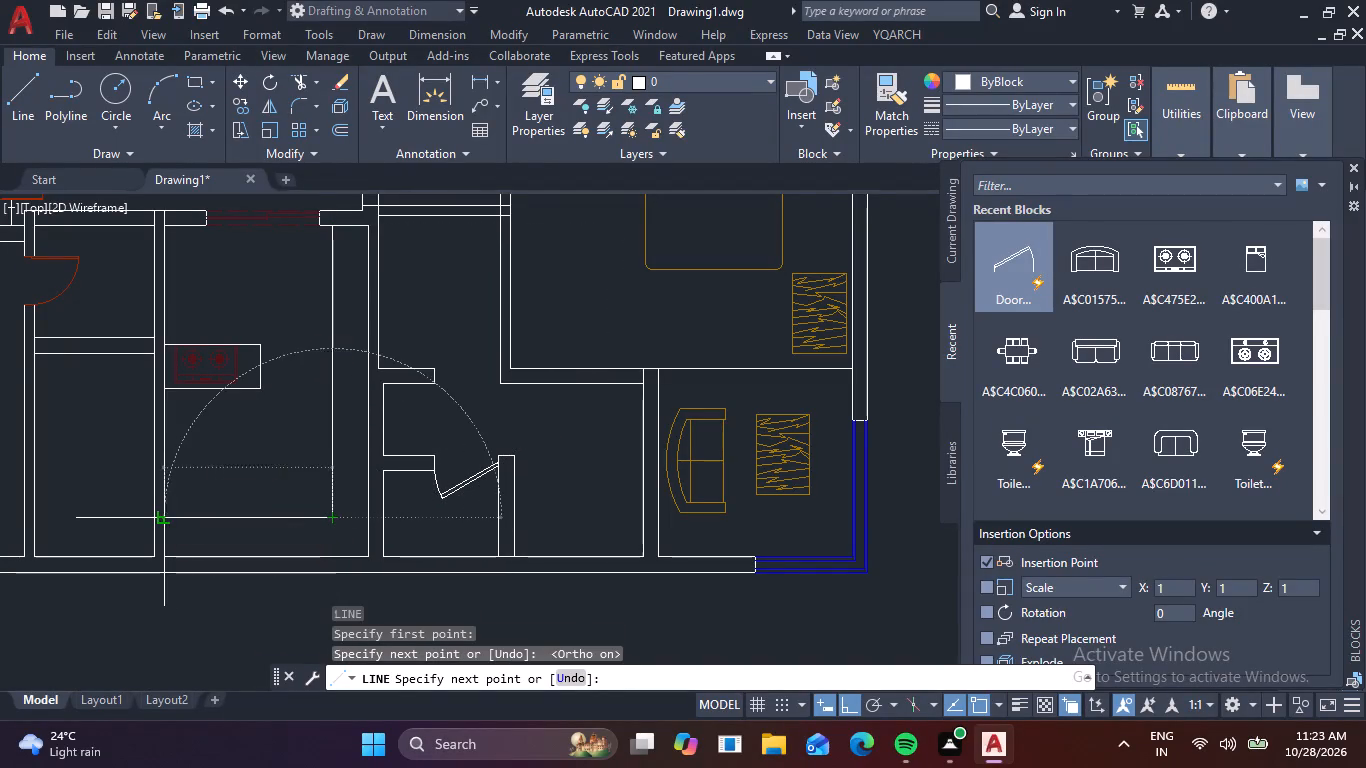
key("space")
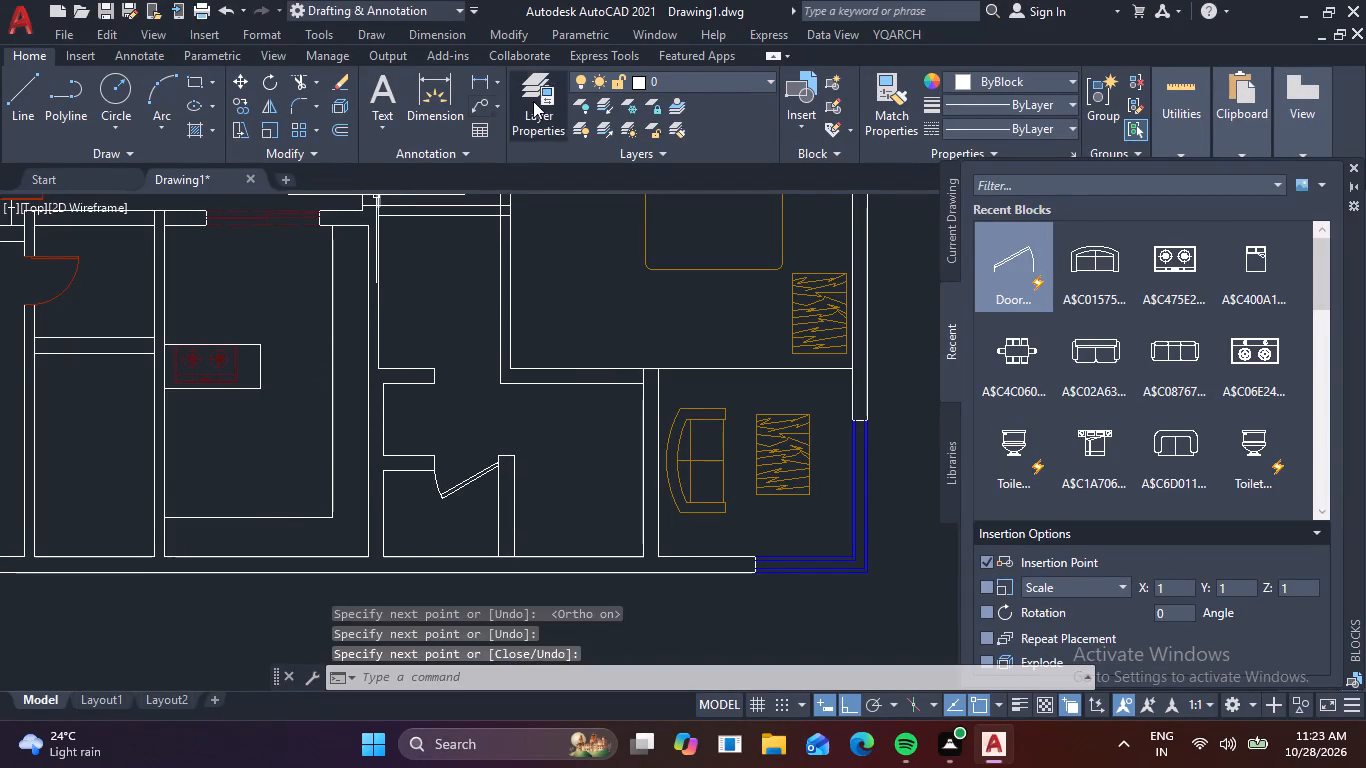
Make WASHROOM the current layer.
left_click(534, 101)
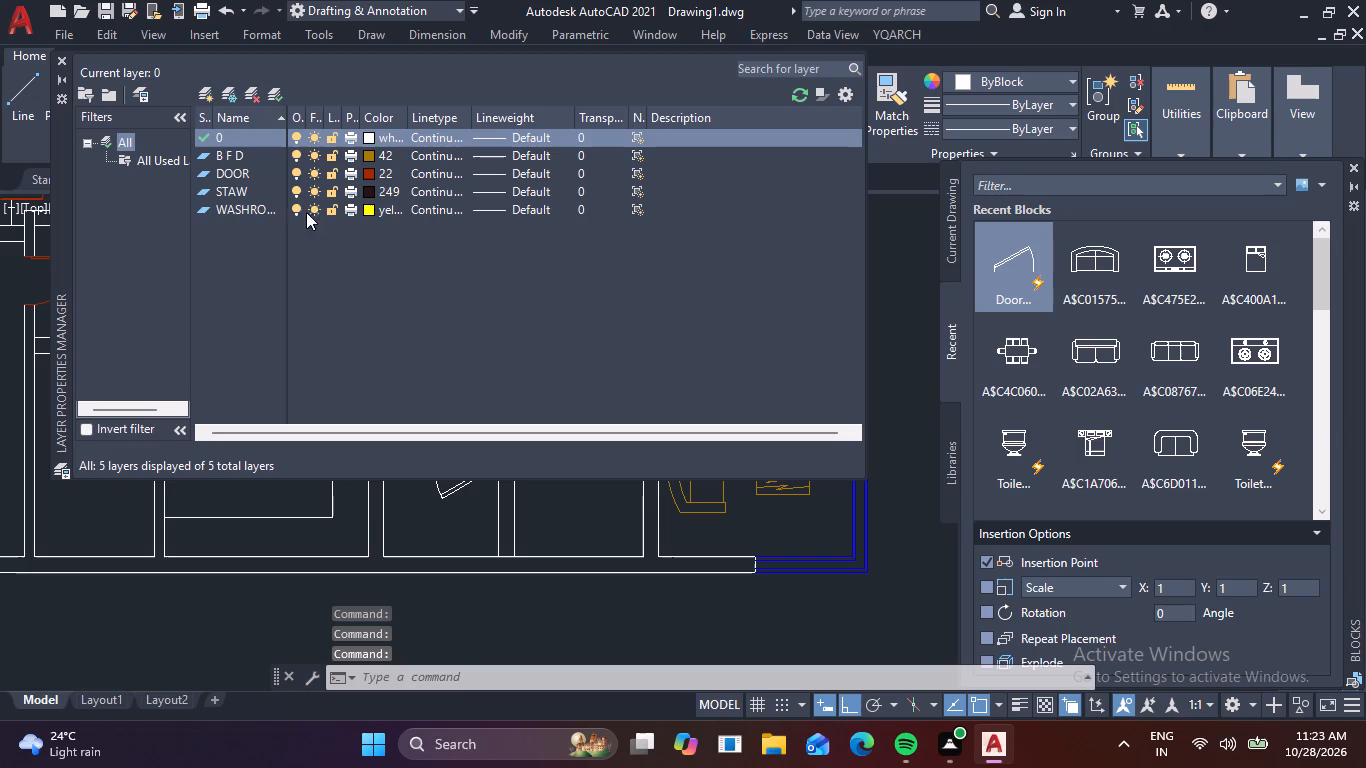
left_click(259, 212)
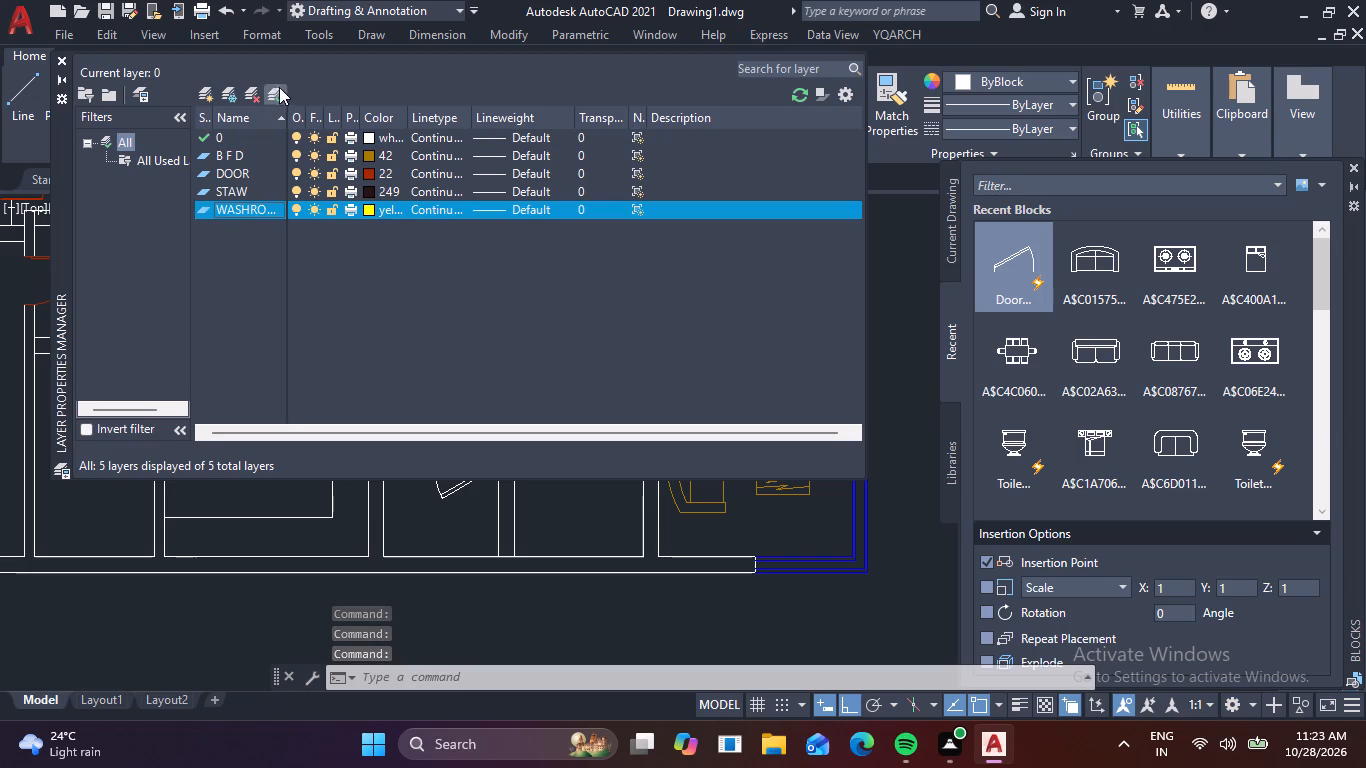
left_click(278, 89)
left_click(50, 56)
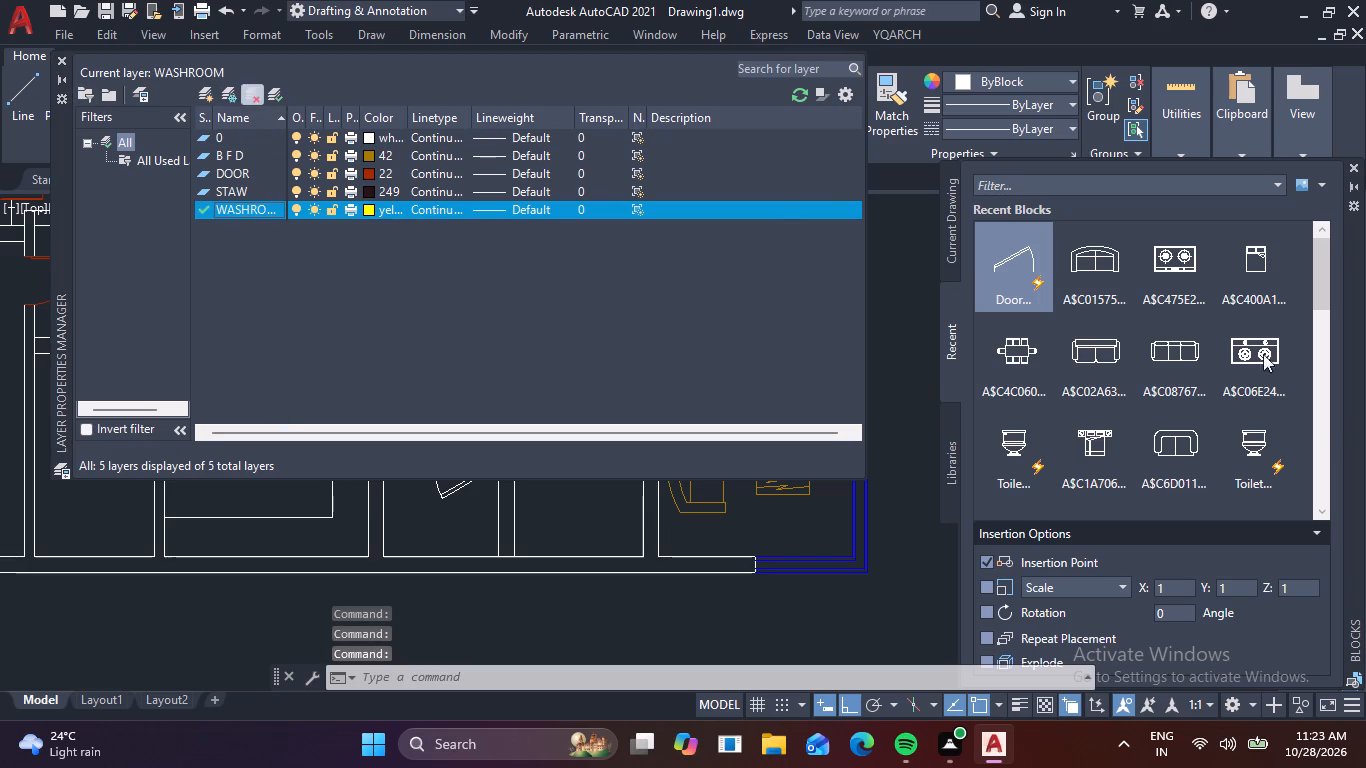
left_click(58, 53)
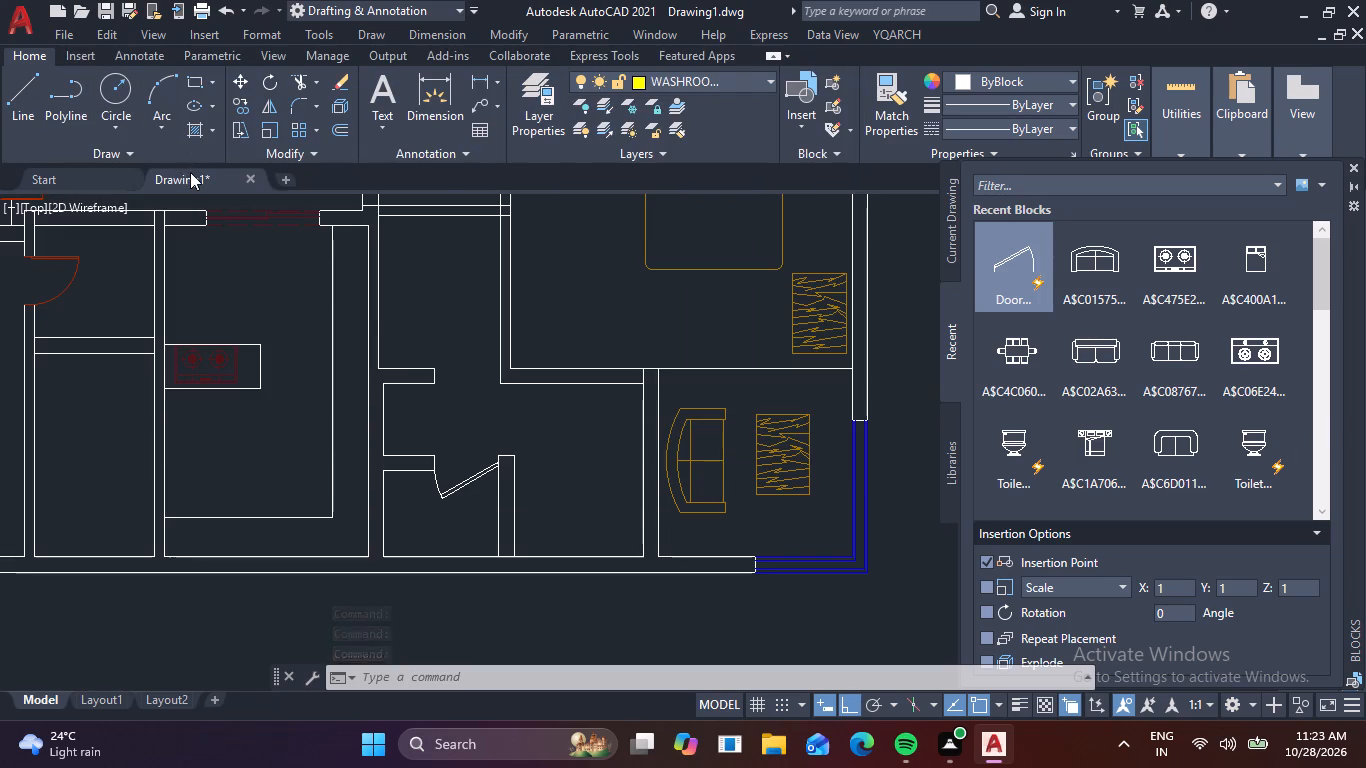
Browse the blocks of the 04-03-cad-blocks-net-rangues drawing from the kichen folder in DesignCenter.
key("d")
key("c")
key("space")
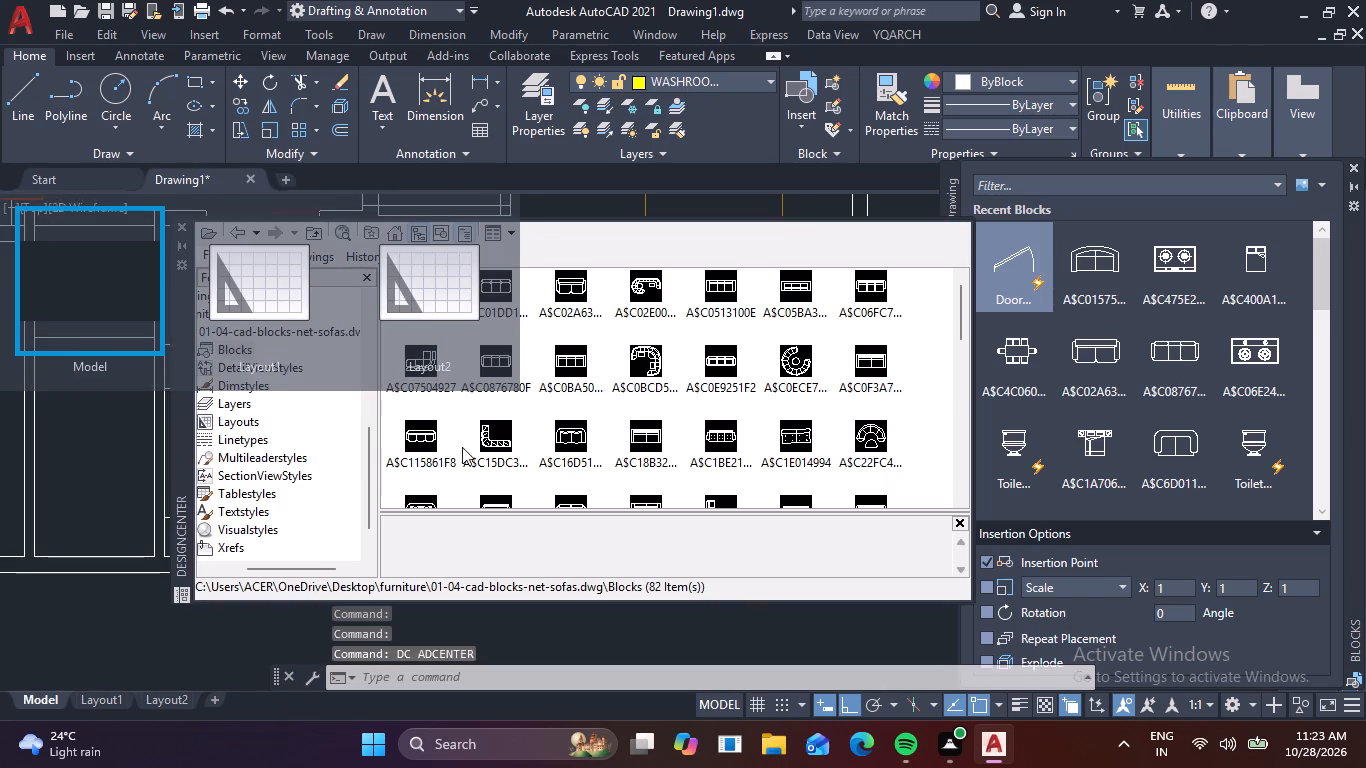
scroll(297, 439, "down", 5)
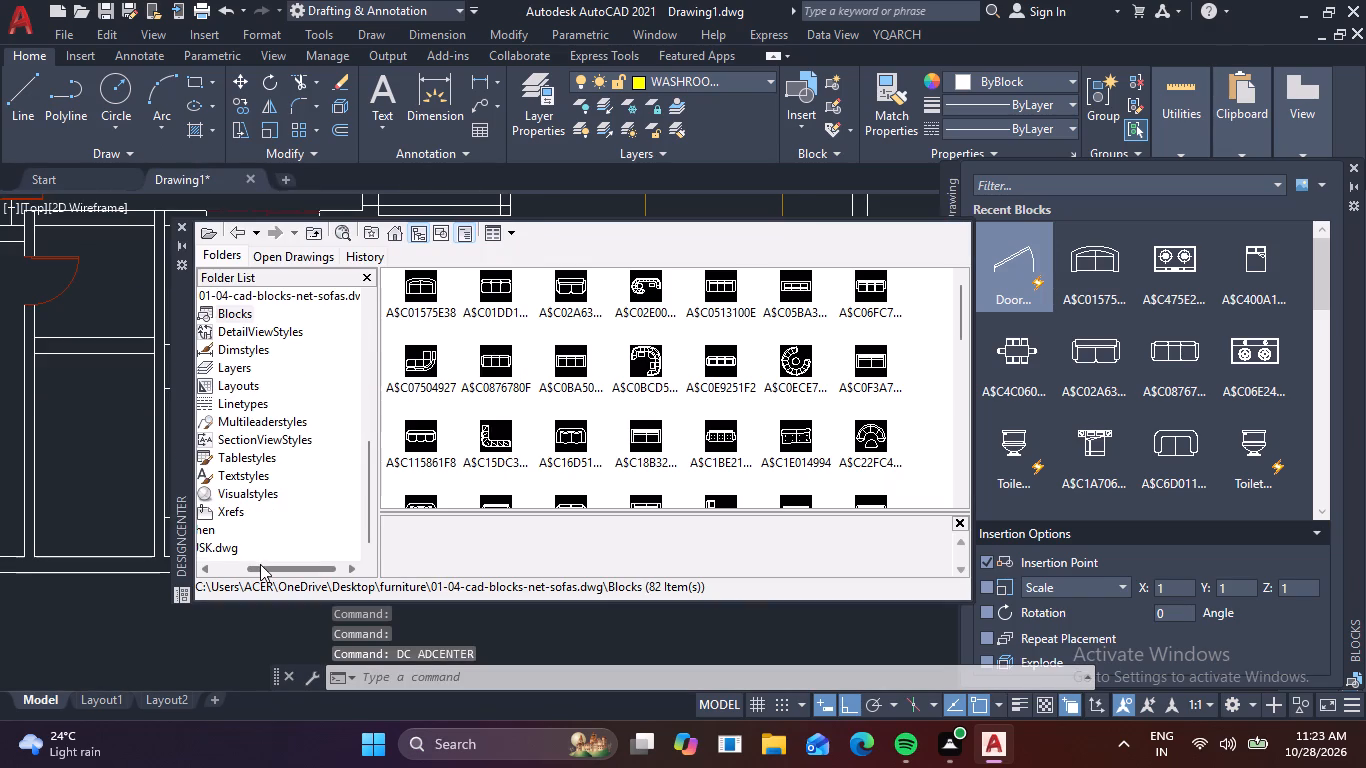
left_click_drag(259, 565, 210, 579)
double_click(276, 526)
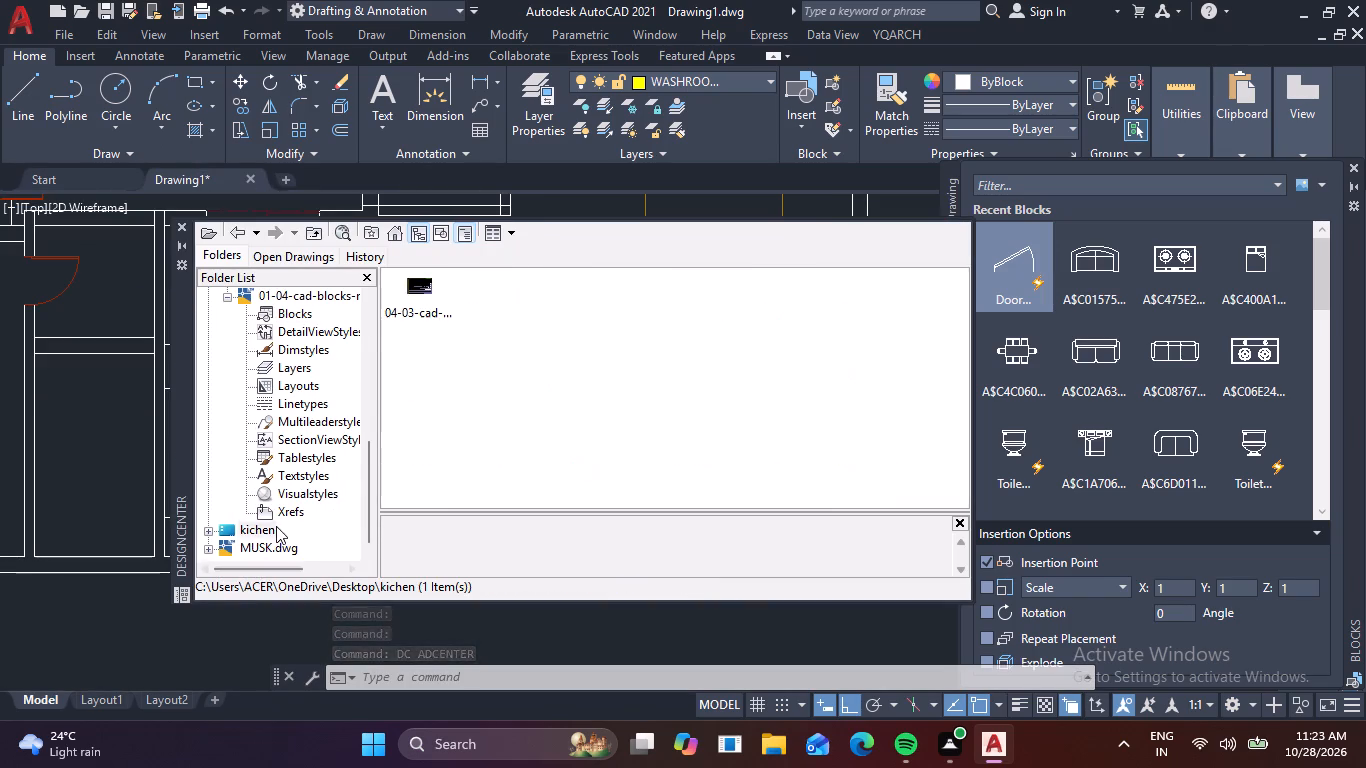
double_click(417, 299)
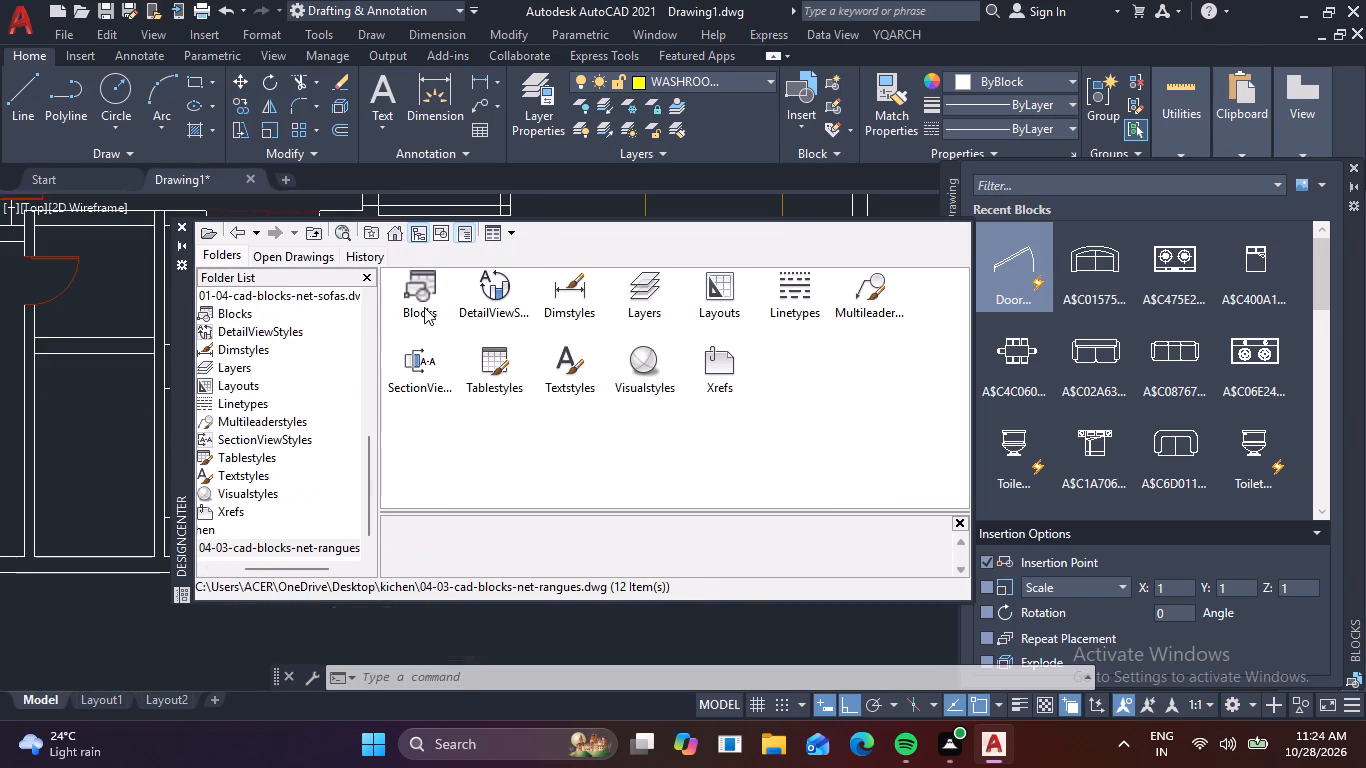
double_click(425, 301)
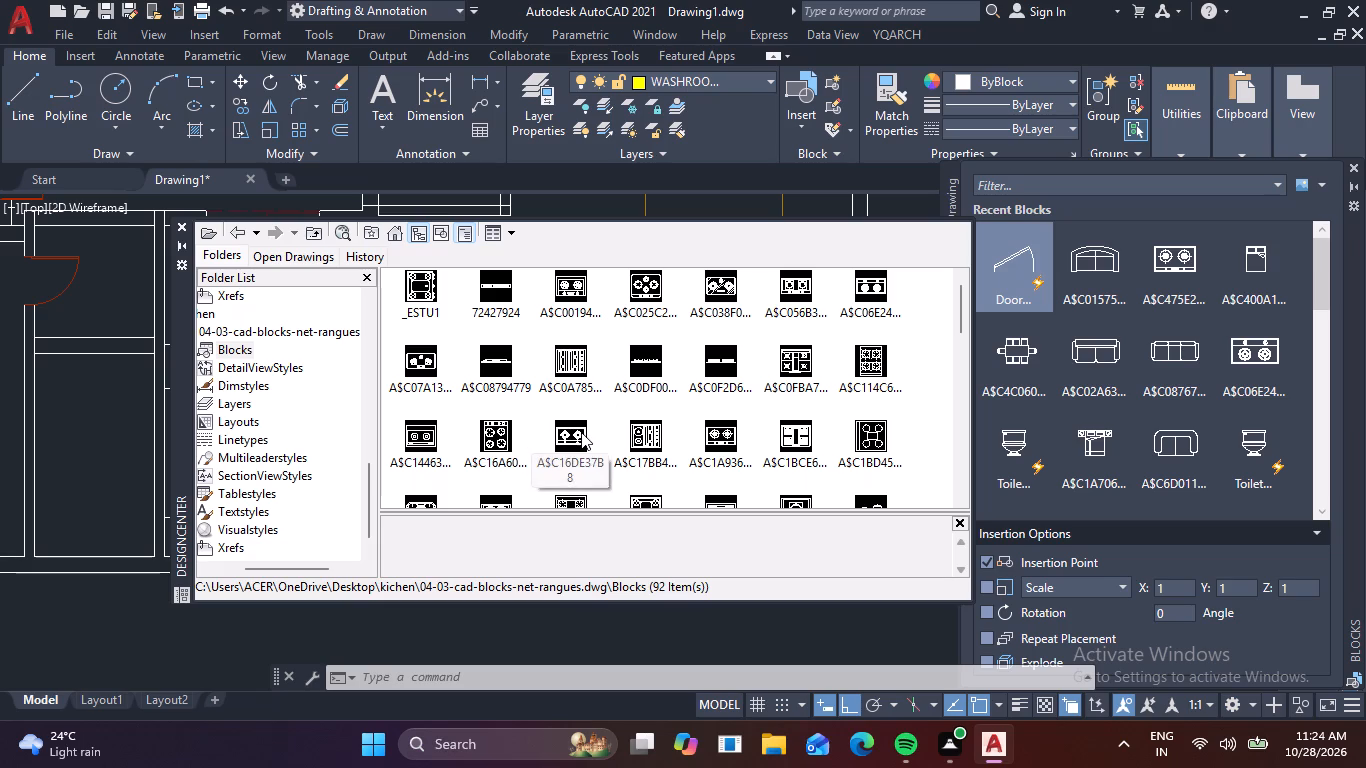
left_click(188, 224)
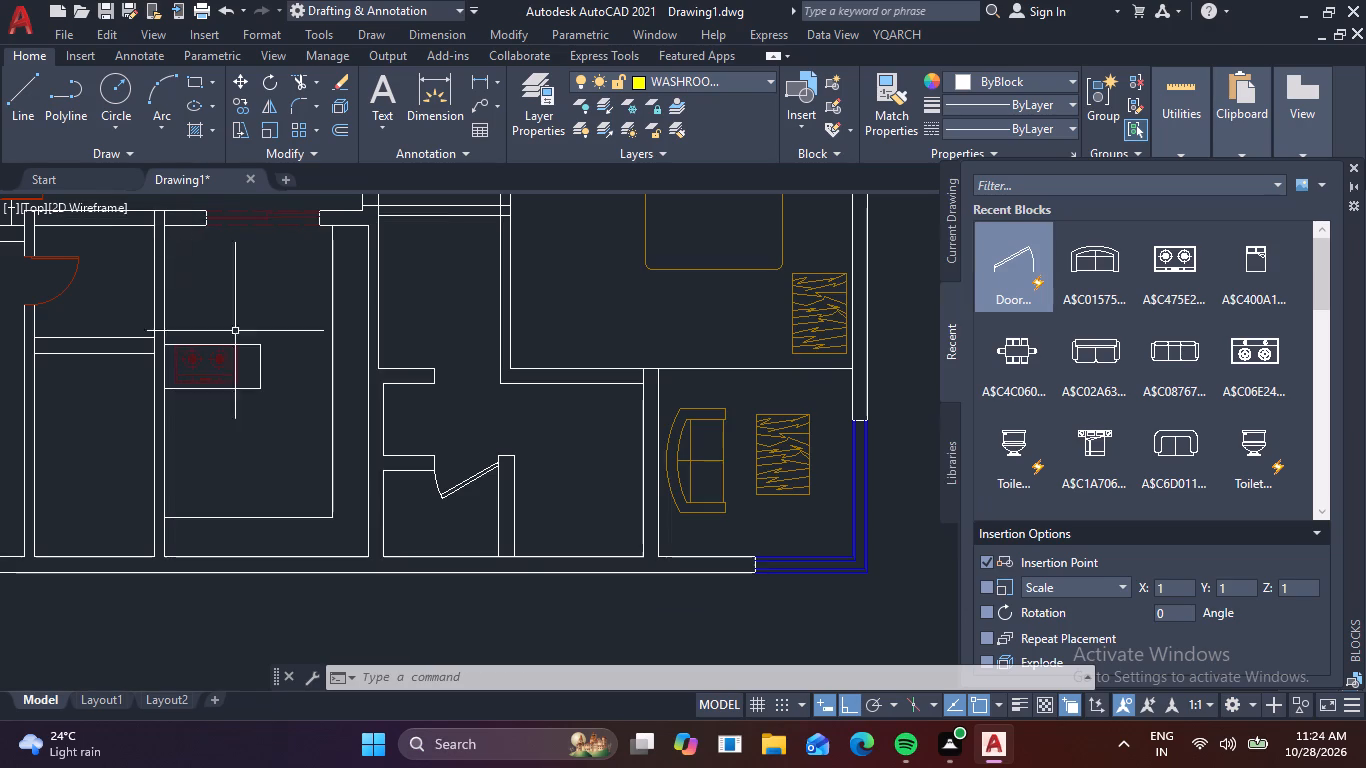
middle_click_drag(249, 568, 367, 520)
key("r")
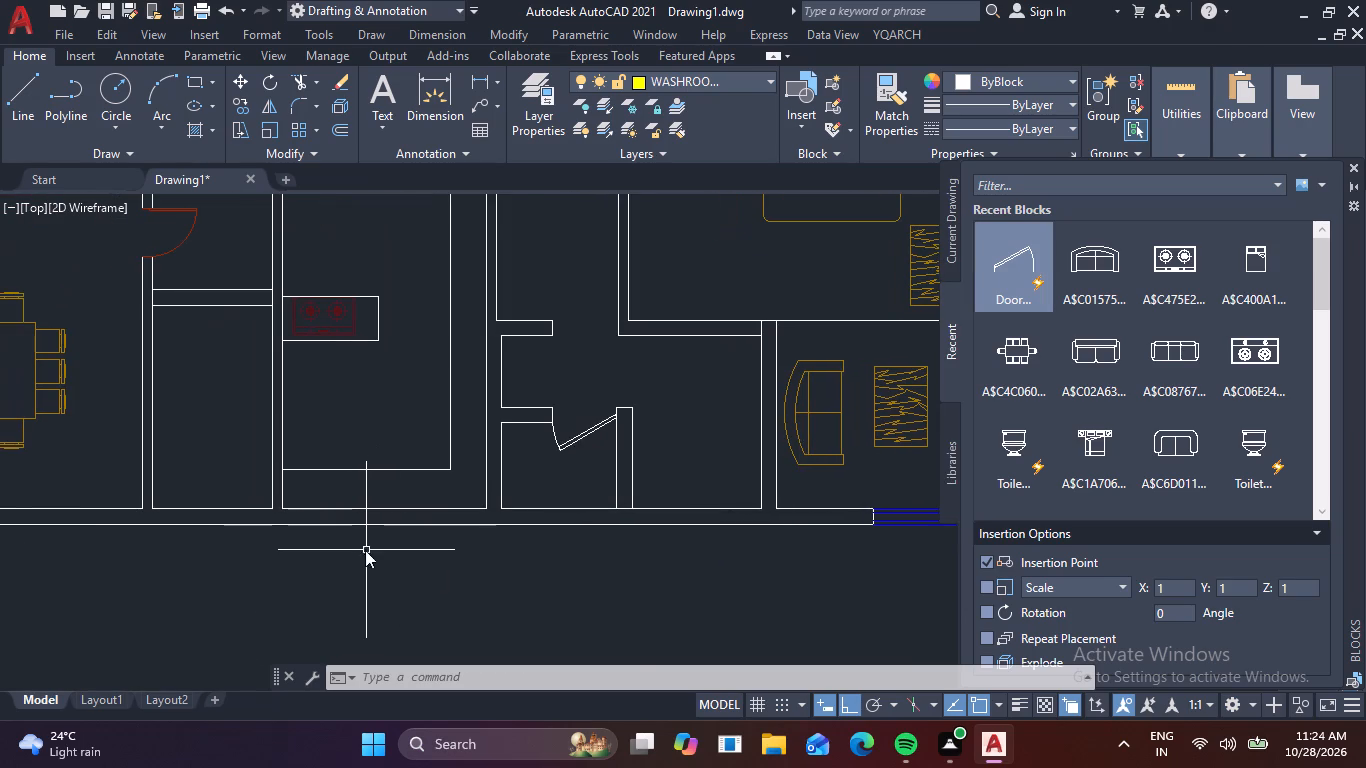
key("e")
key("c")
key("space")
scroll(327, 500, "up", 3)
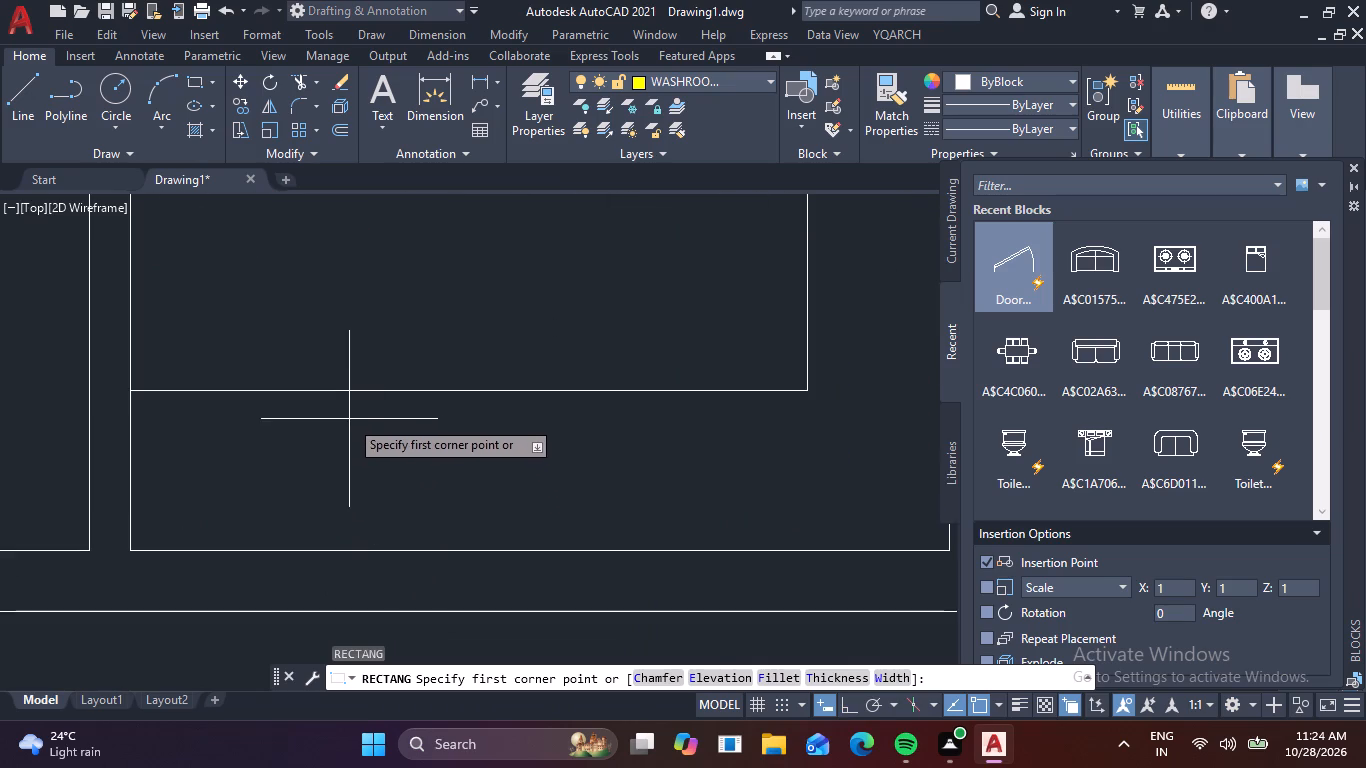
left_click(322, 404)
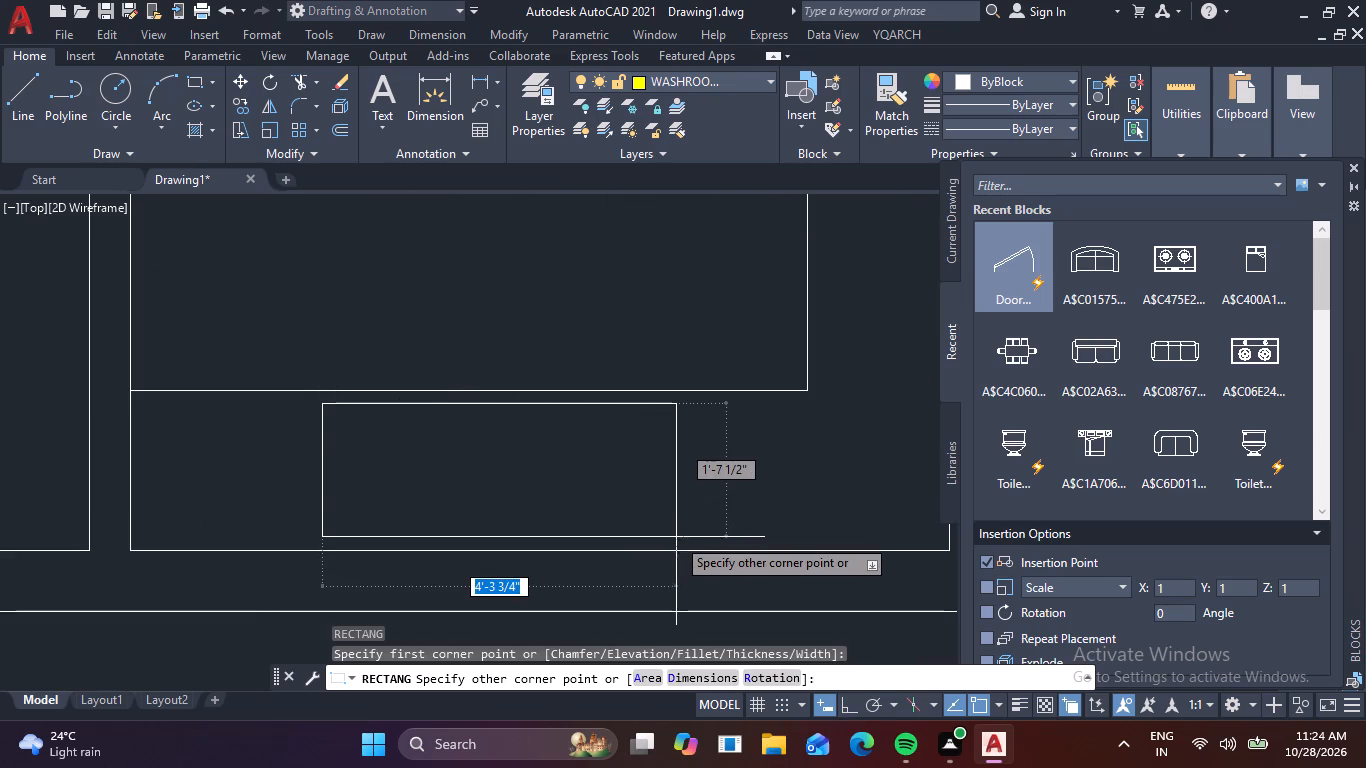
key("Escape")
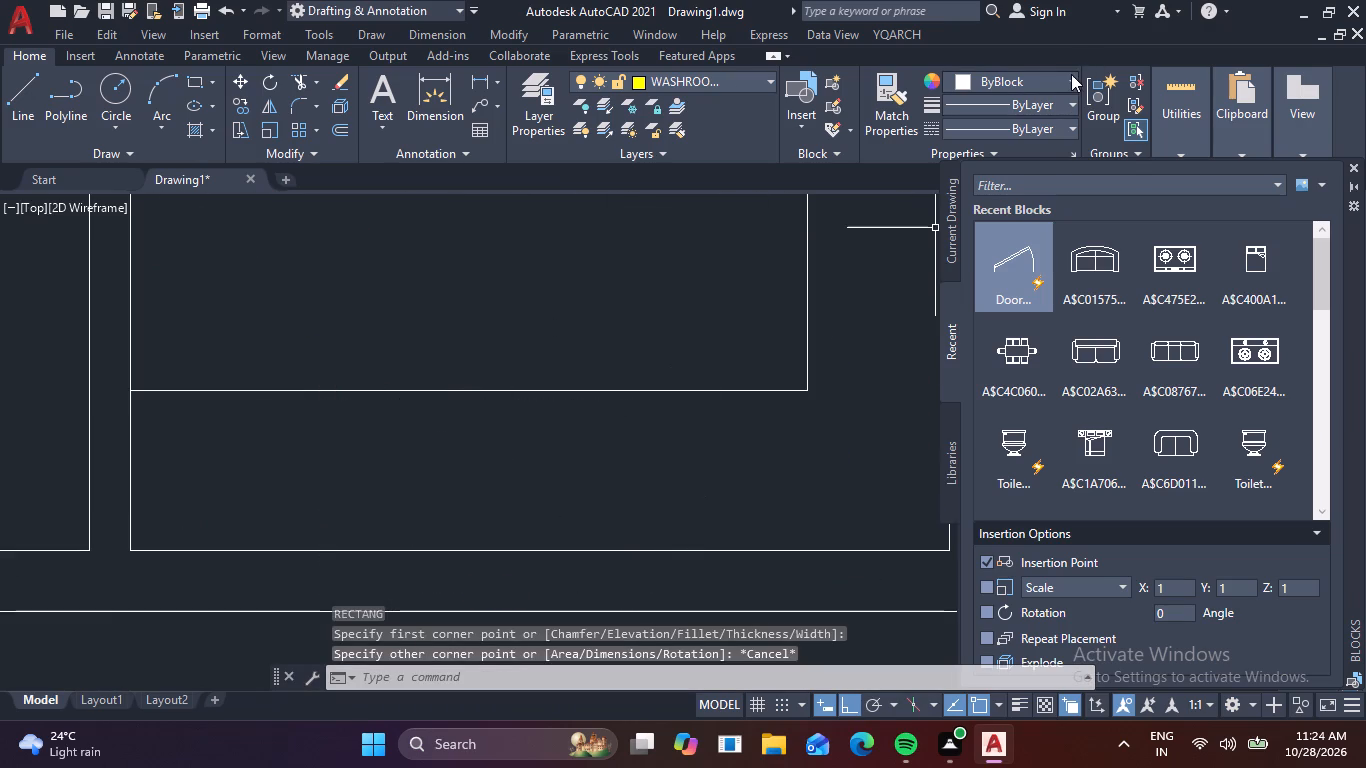
Set the current object color to ByLayer.
left_click(1071, 75)
left_click(983, 108)
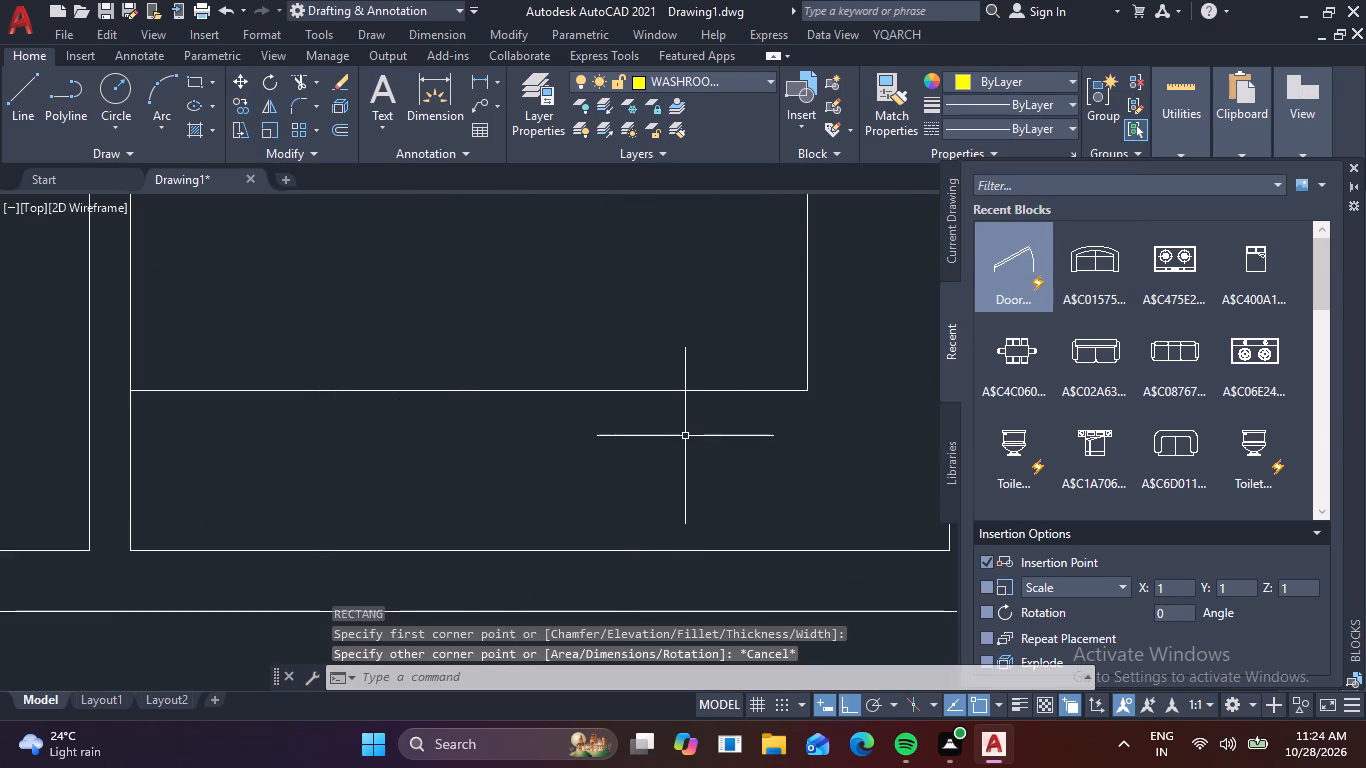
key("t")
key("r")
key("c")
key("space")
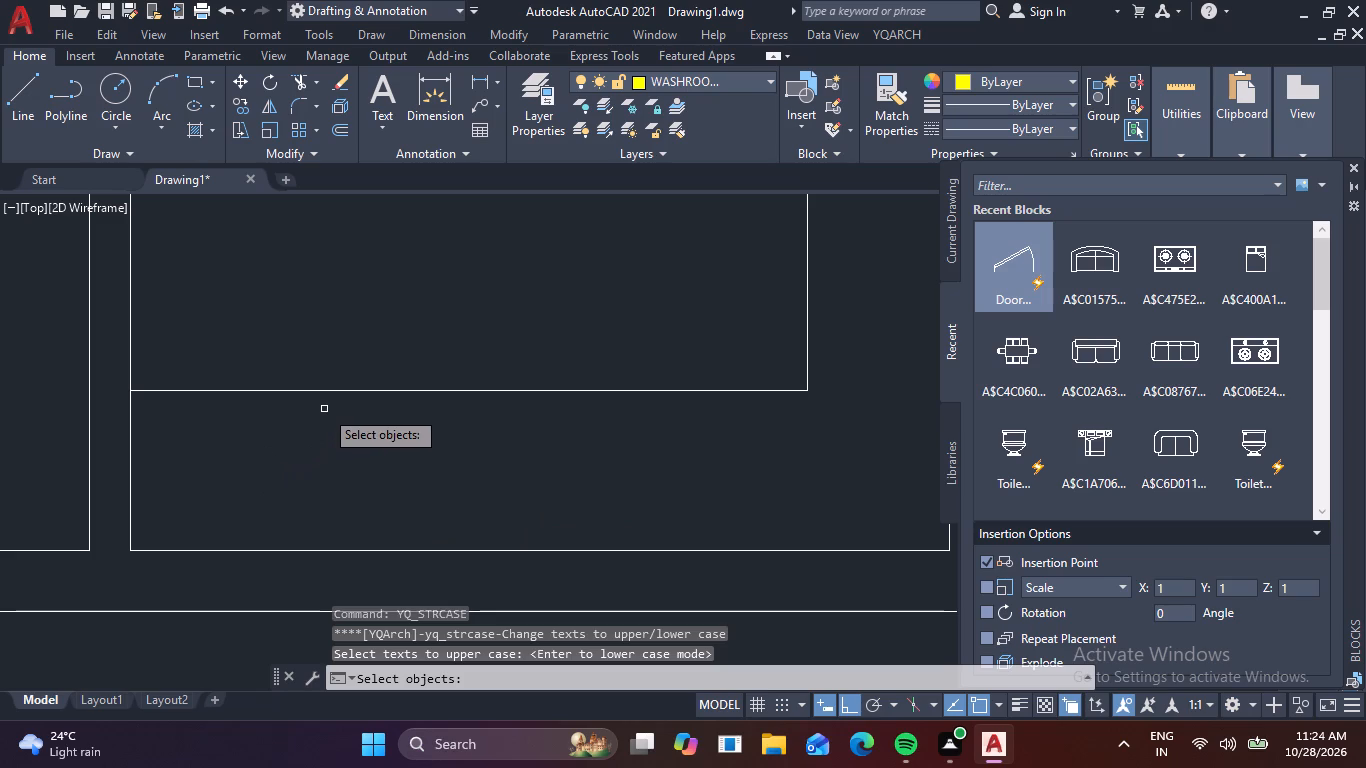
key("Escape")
Draw the sink as a rectangle about 3'-2 1/2" wide inside the kitchen's south counter, reaching down to the wall line.
key("r")
key("e")
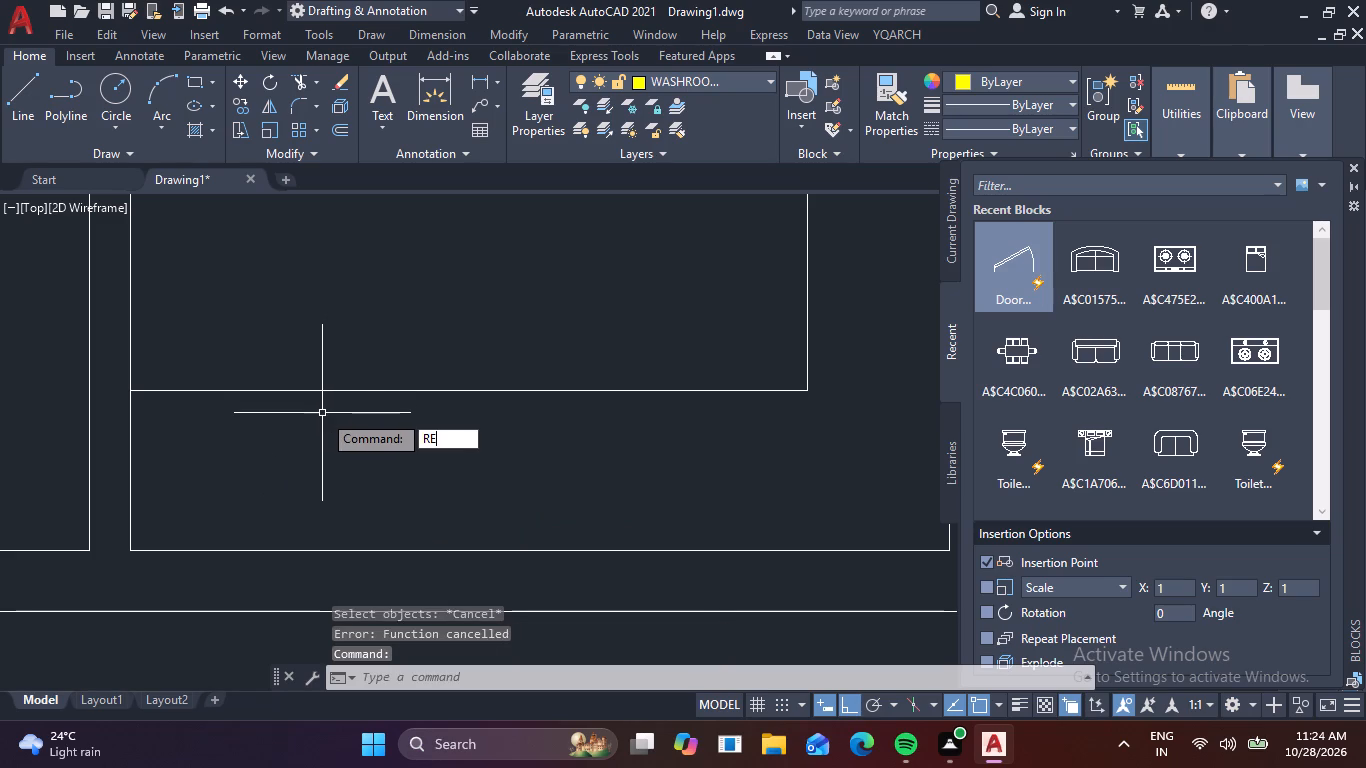
key("c")
key("space")
left_click(329, 408)
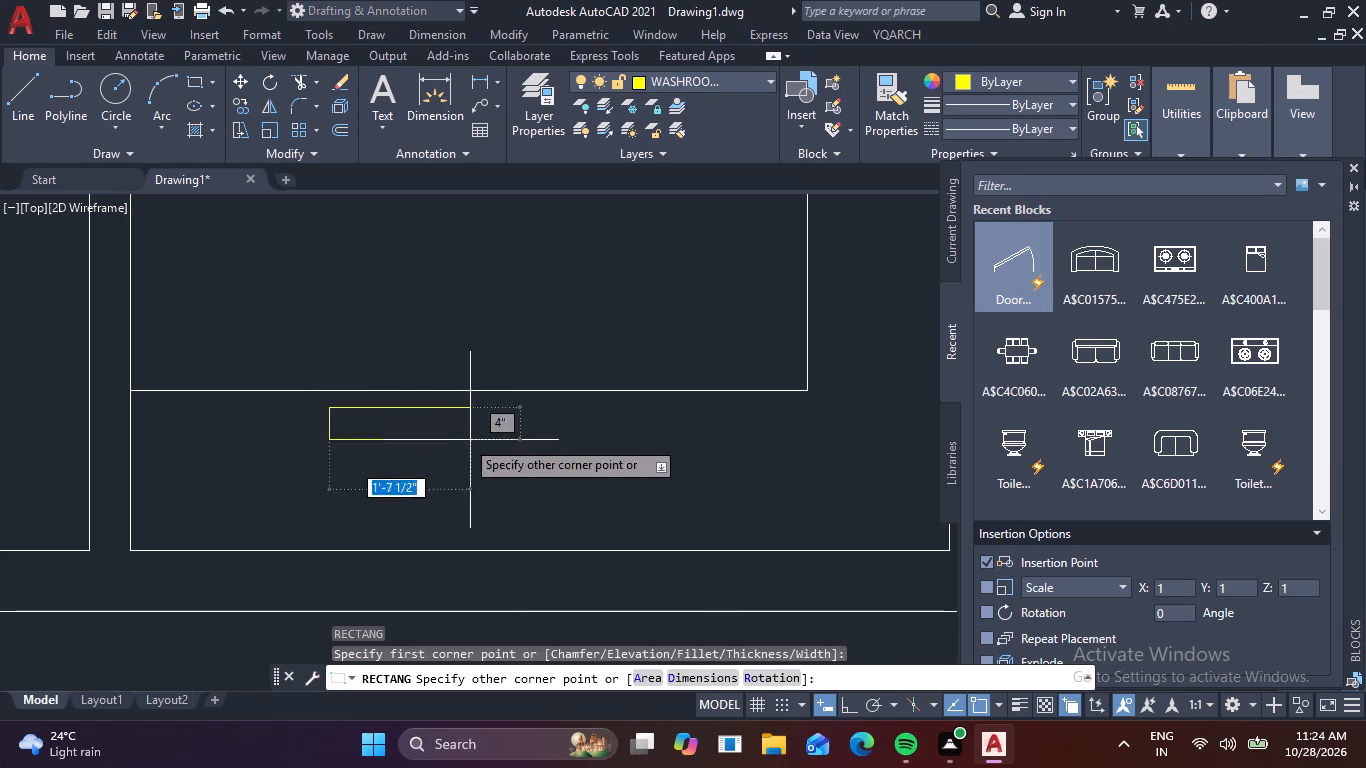
left_click(592, 542)
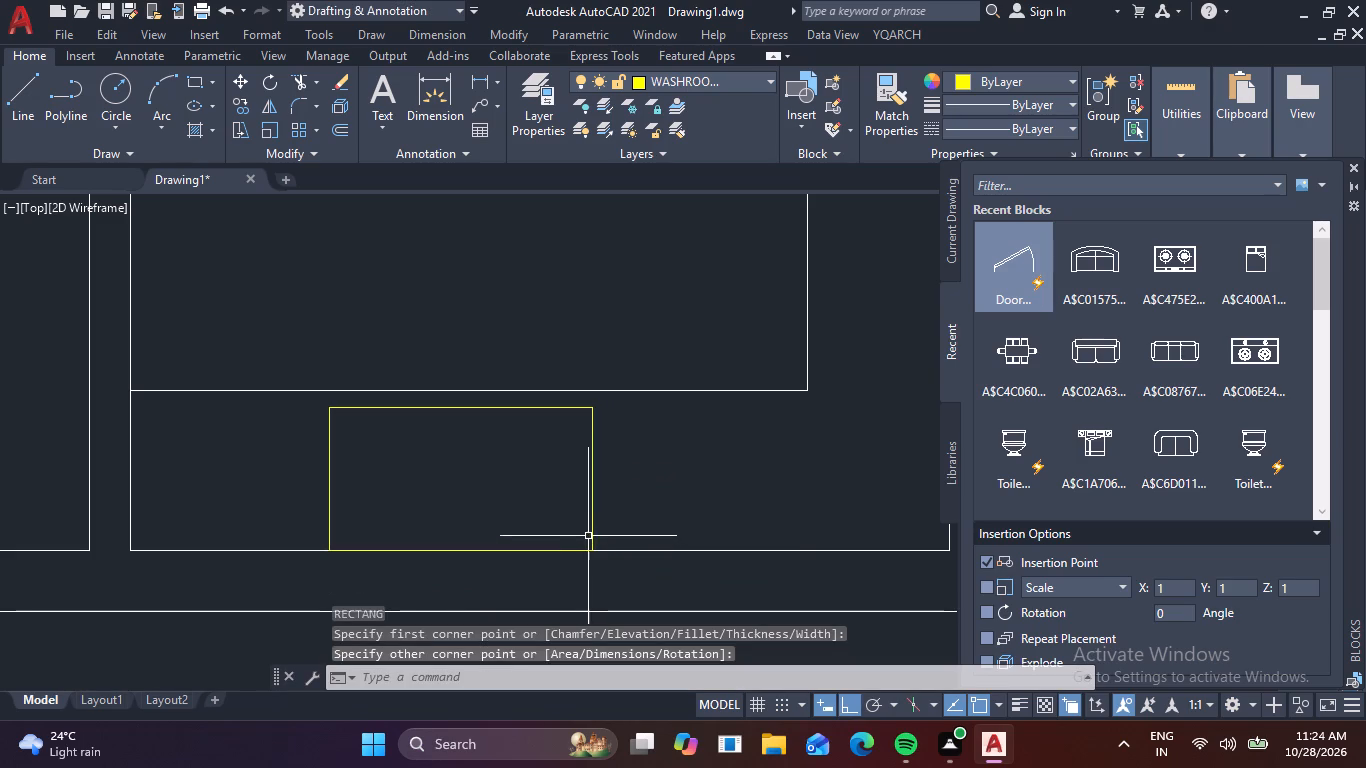
Draw a horizontal line across the sink rectangle, just above its south edge.
key("l")
key("space")
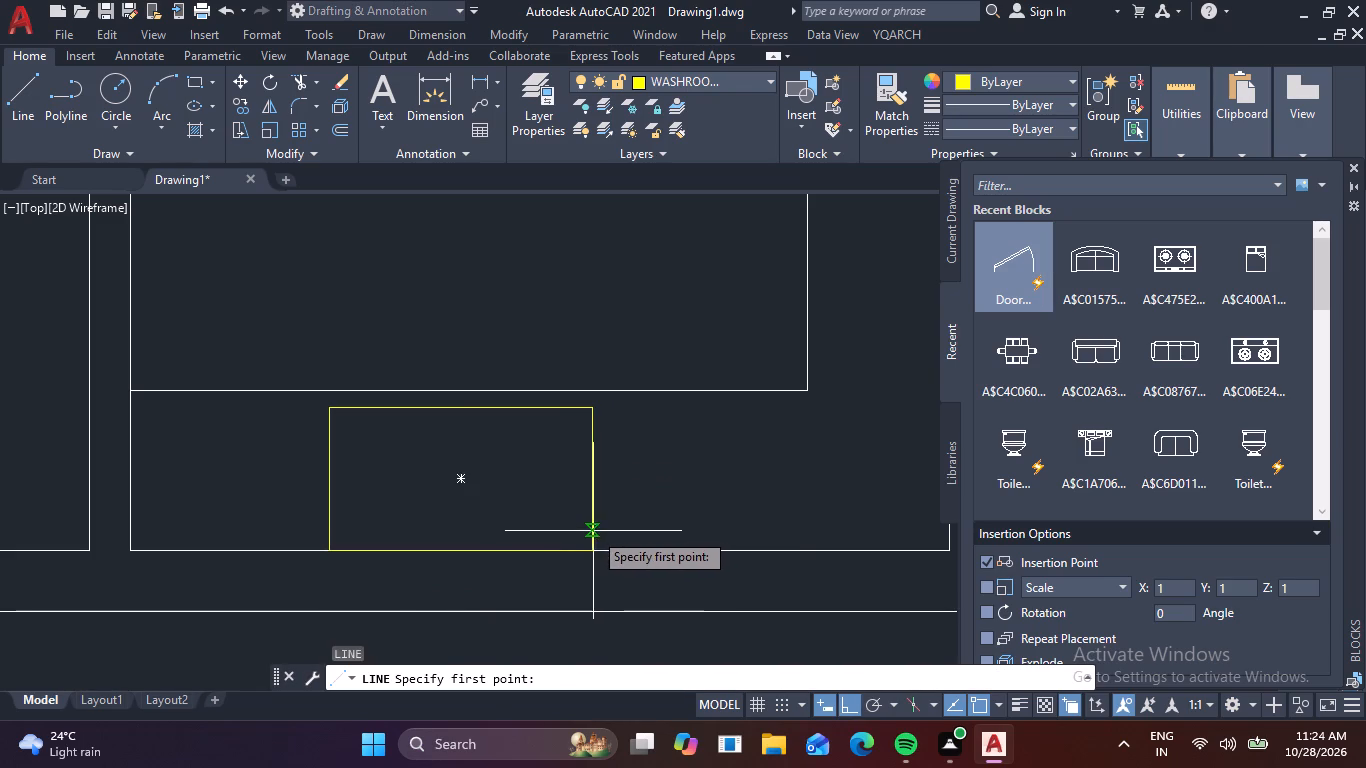
left_click(593, 531)
left_click(328, 530)
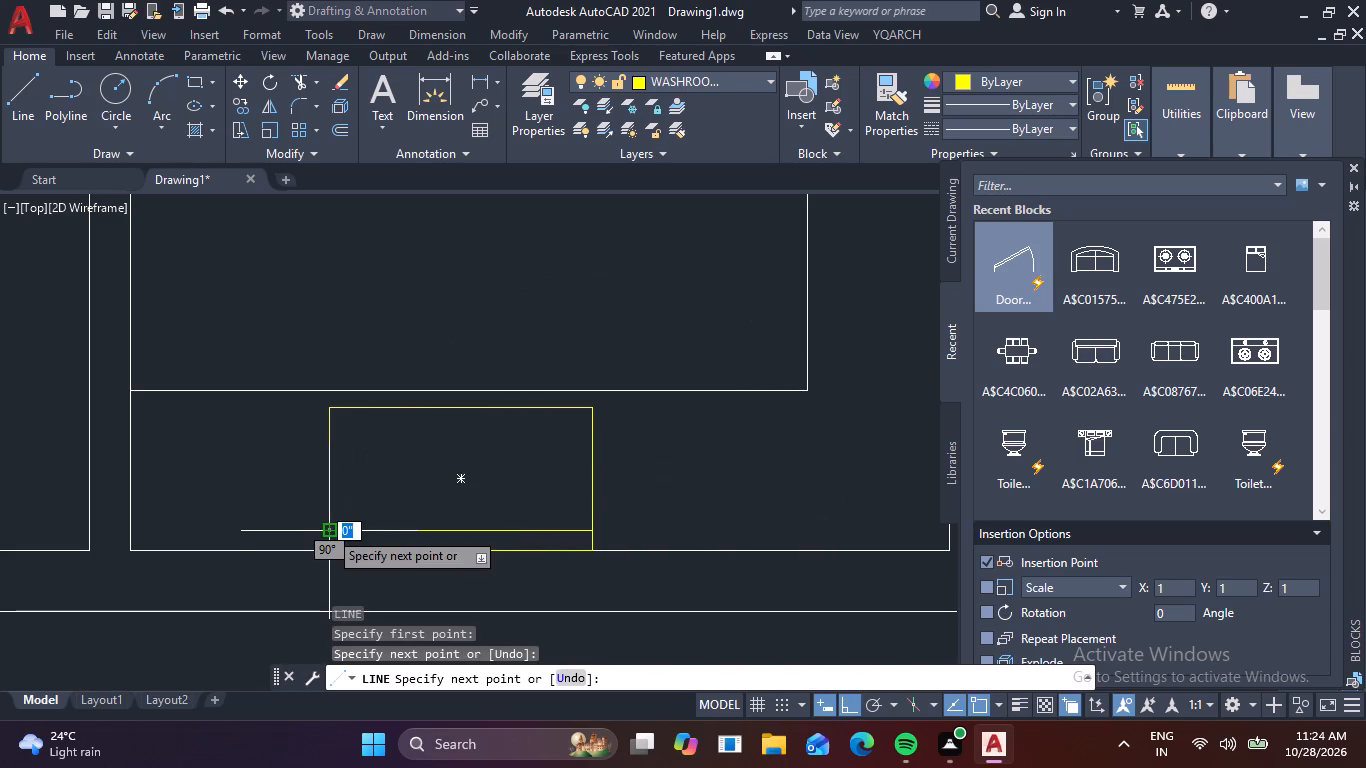
key("space")
Draw a small drain circle near the center of the sink rectangle.
key("c")
key("space")
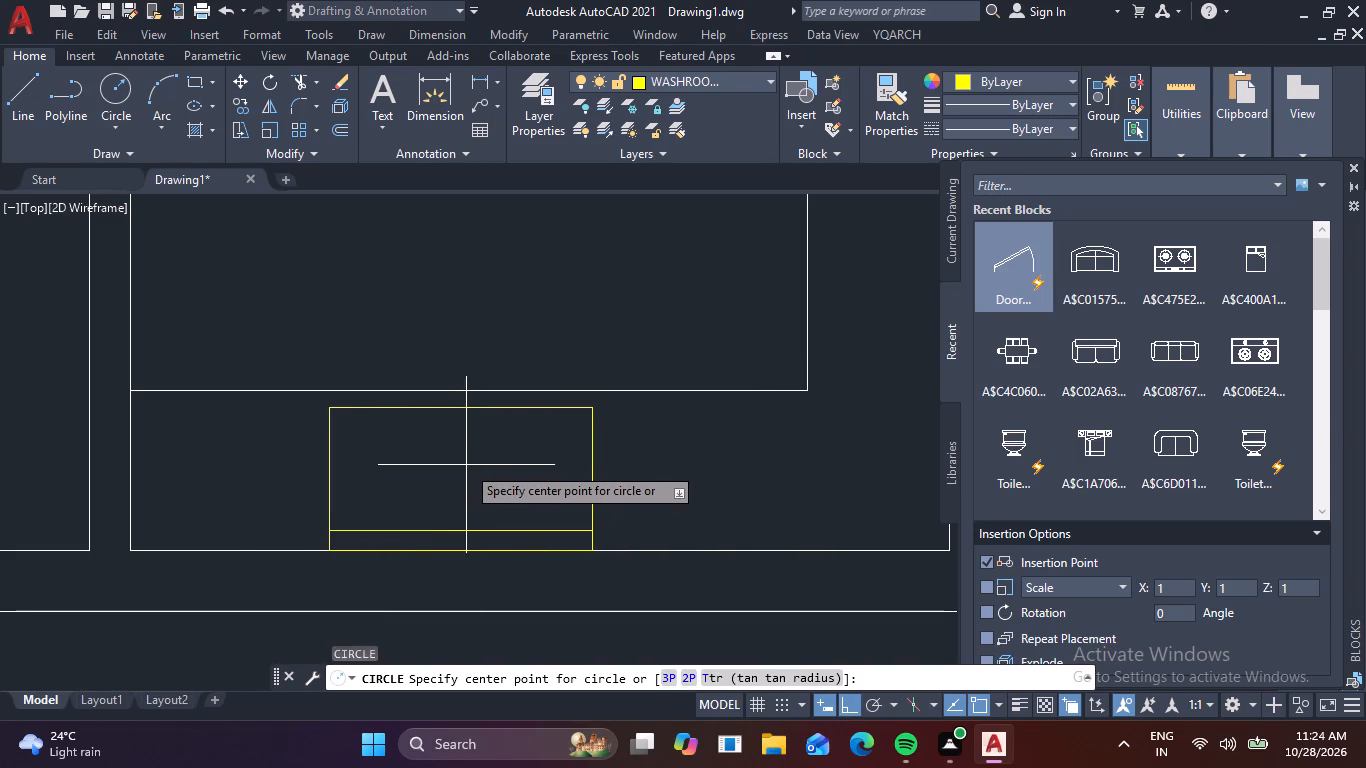
left_click(459, 467)
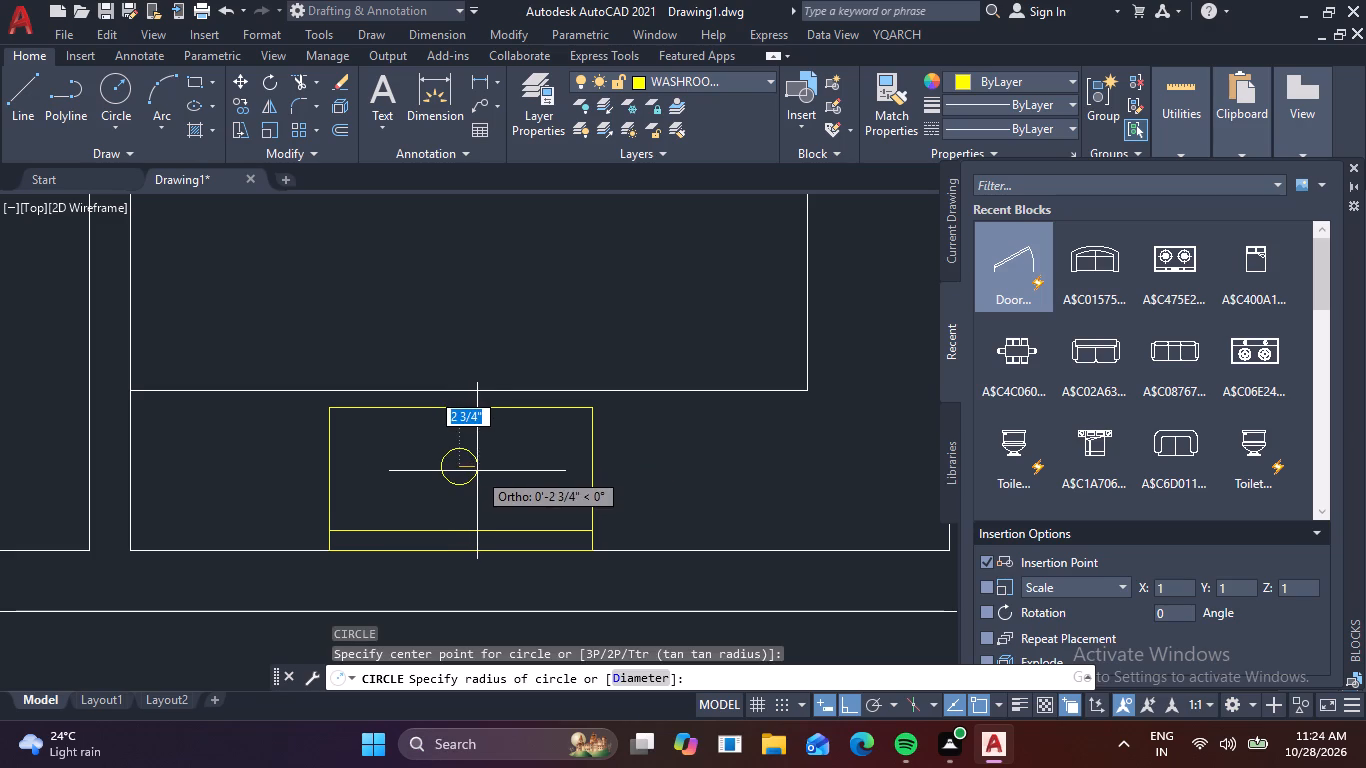
left_click(471, 470)
Measure the opening and swing of the existing door in the dining room's east wall.
scroll(598, 471, "down", 3)
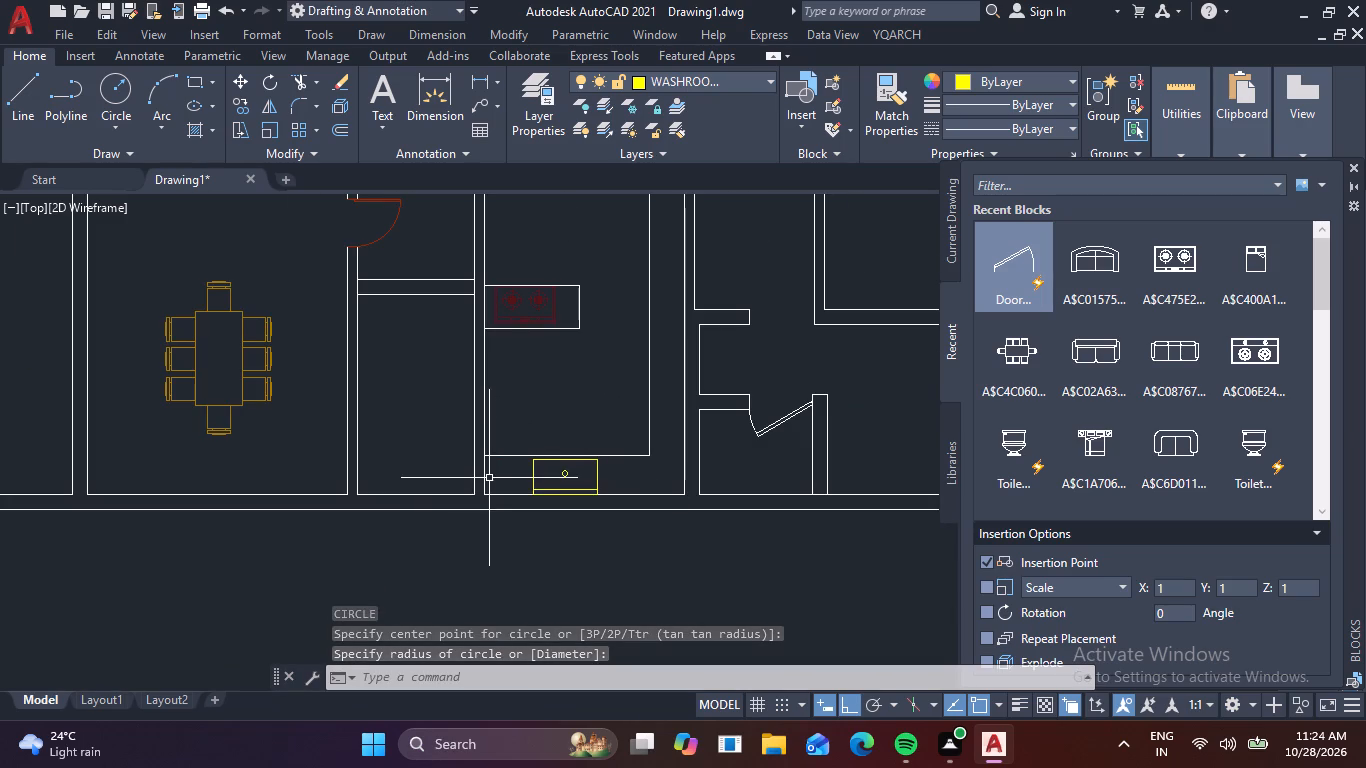
middle_click_drag(422, 511, 557, 566)
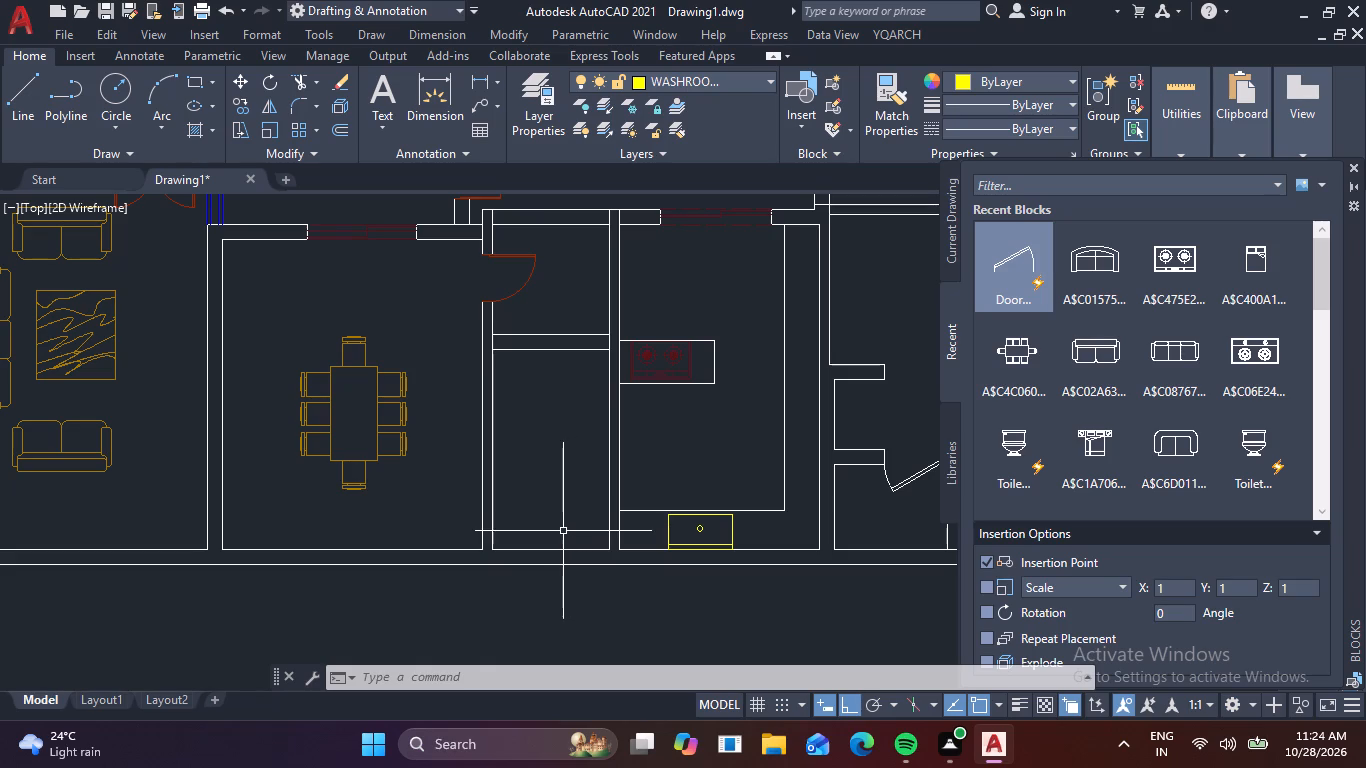
scroll(637, 430, "up", 1)
middle_click_drag(661, 434, 644, 502)
scroll(644, 502, "up", 1)
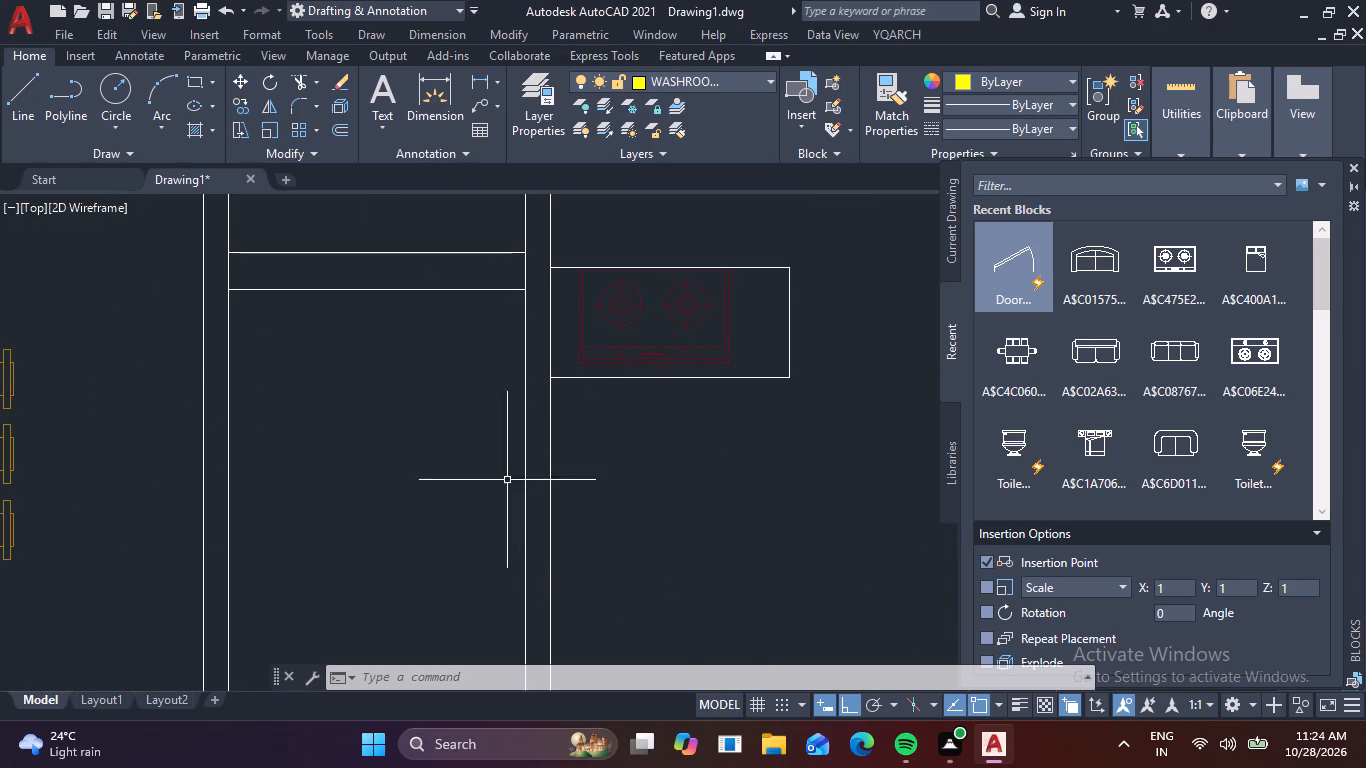
scroll(493, 487, "down", 2)
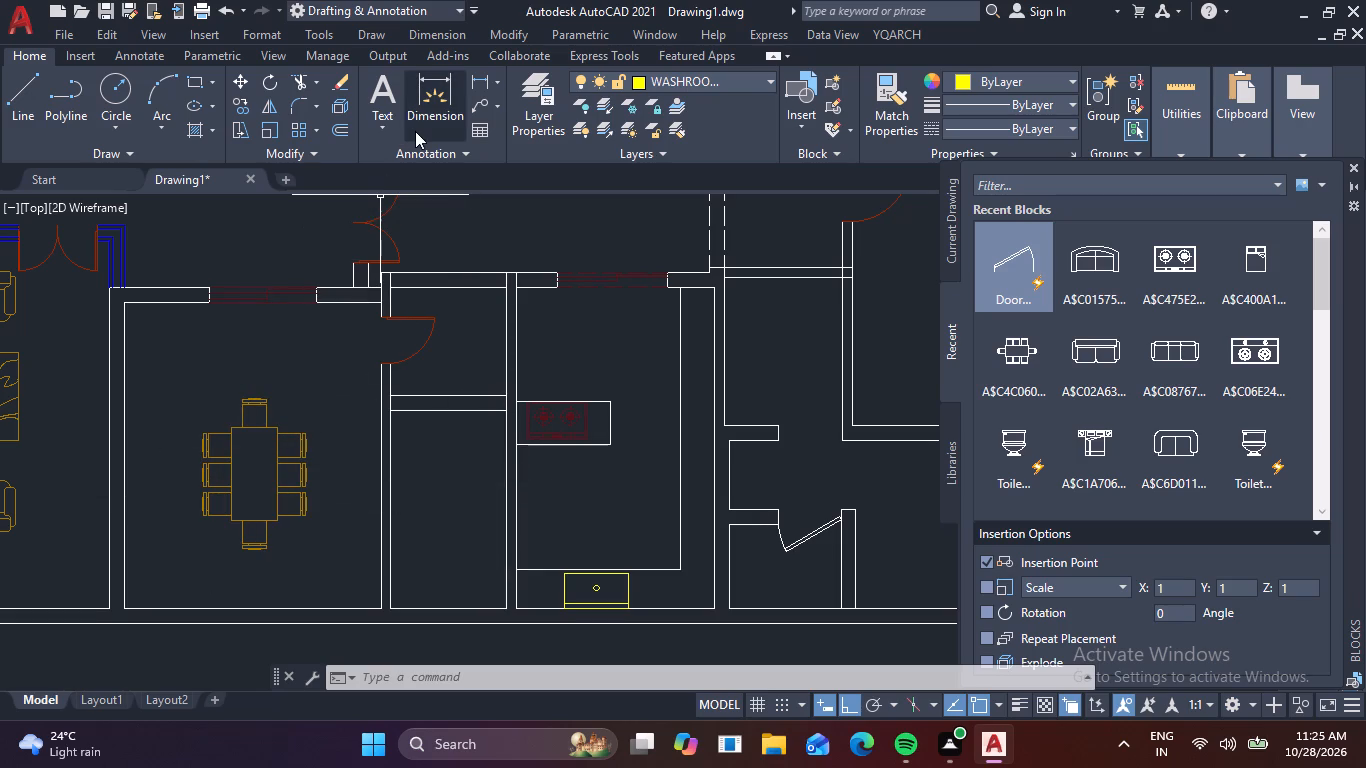
left_click(435, 358)
left_click(416, 344)
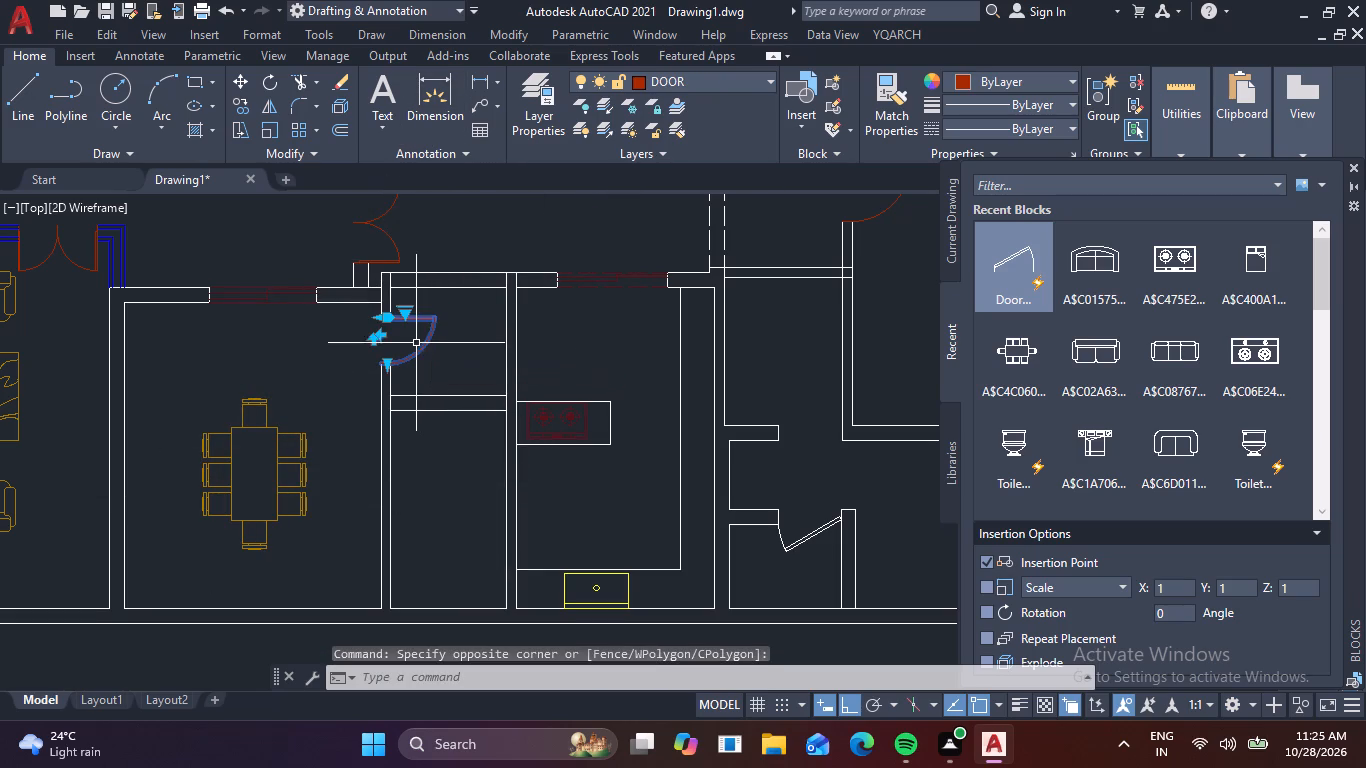
key("Escape")
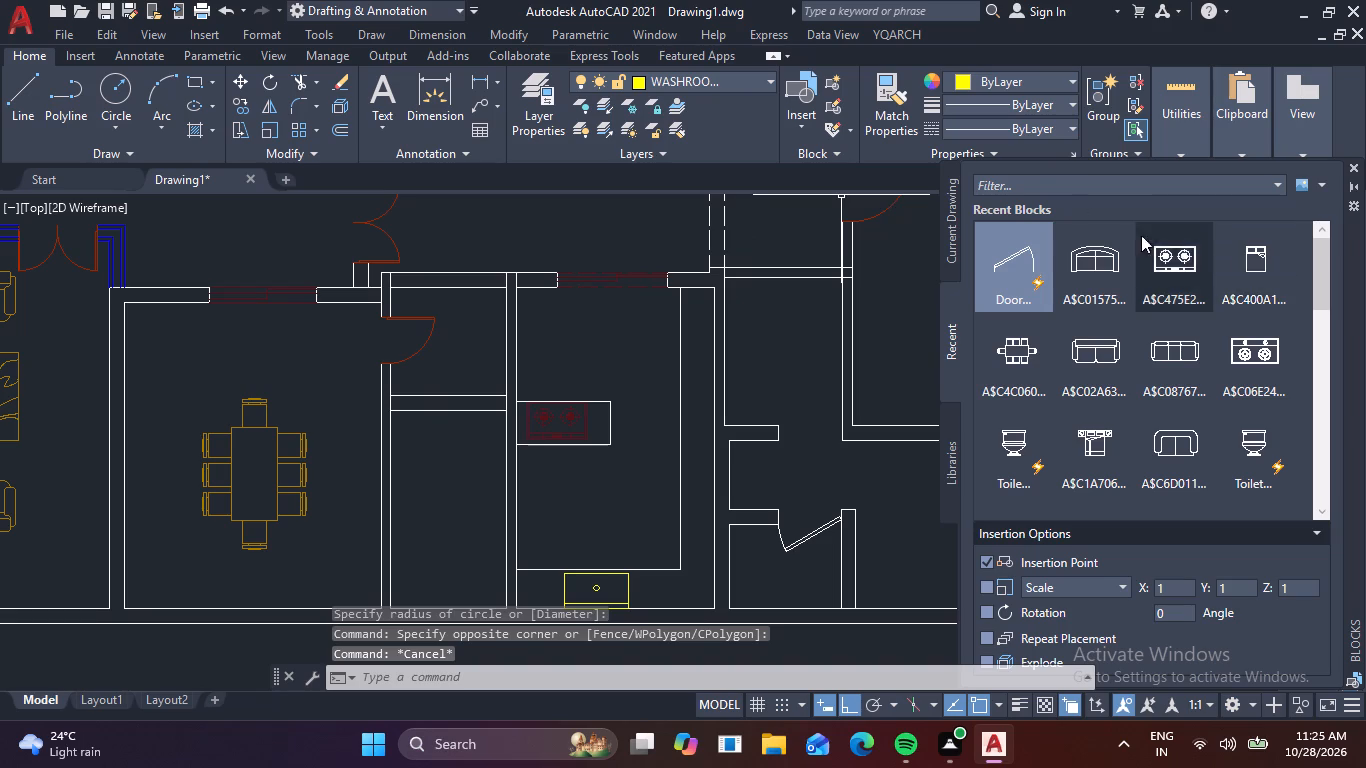
left_click(1171, 137)
left_click(1191, 188)
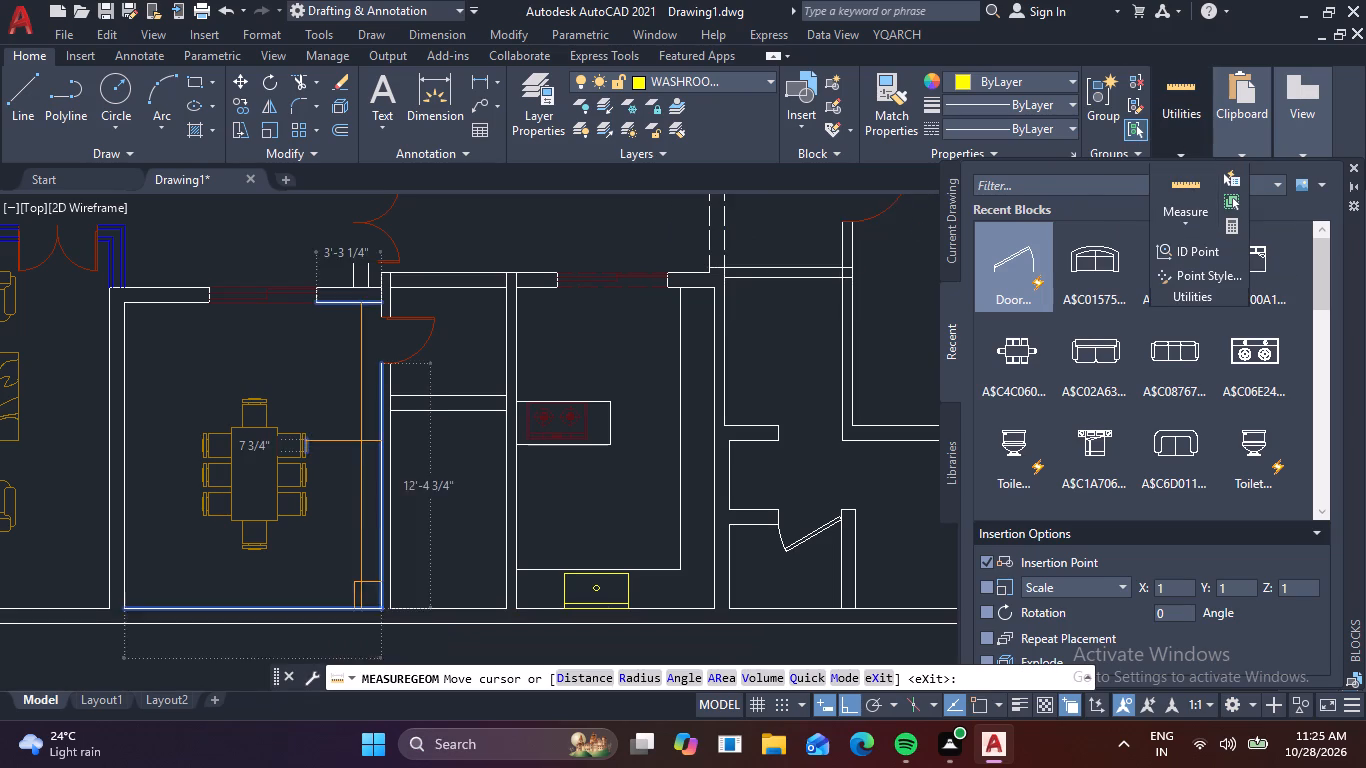
scroll(387, 342, "up", 4)
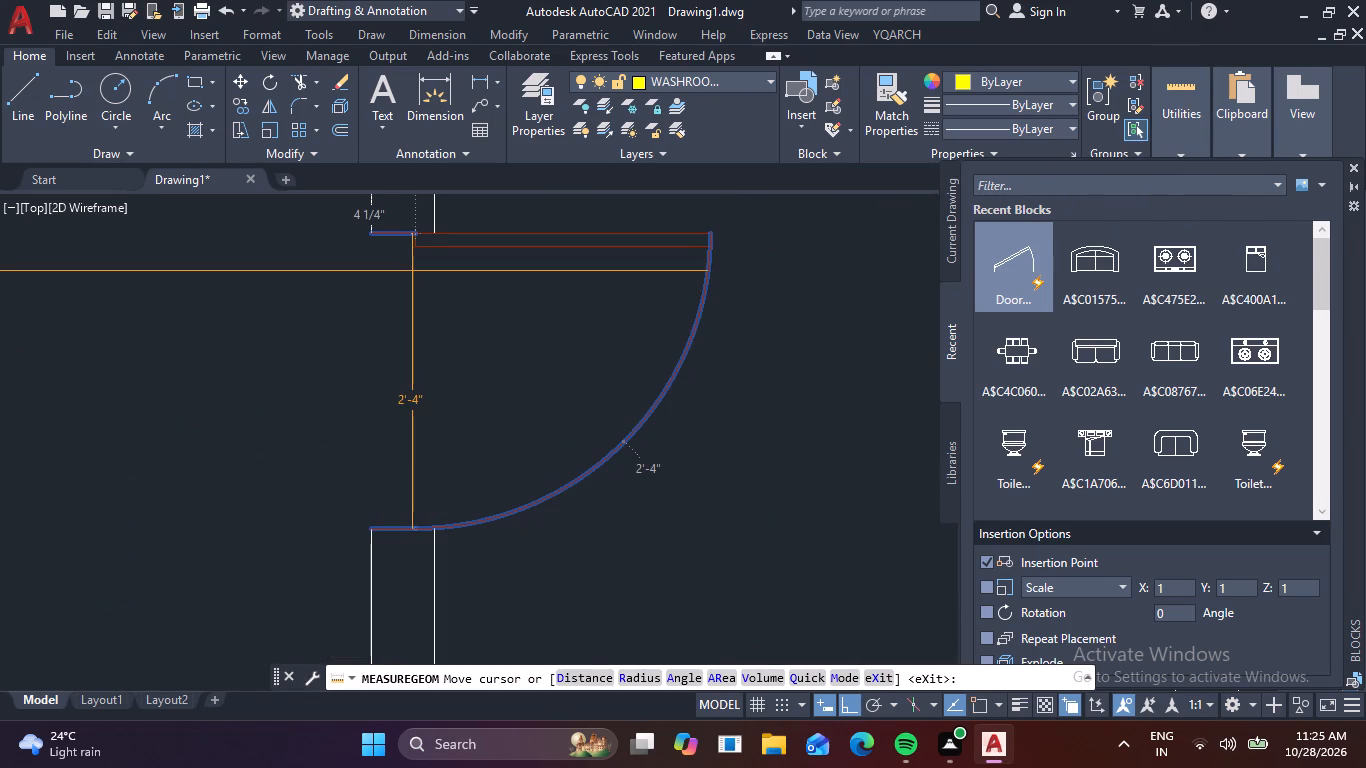
key("Escape")
Make DOOR the current layer.
scroll(673, 272, "down", 2)
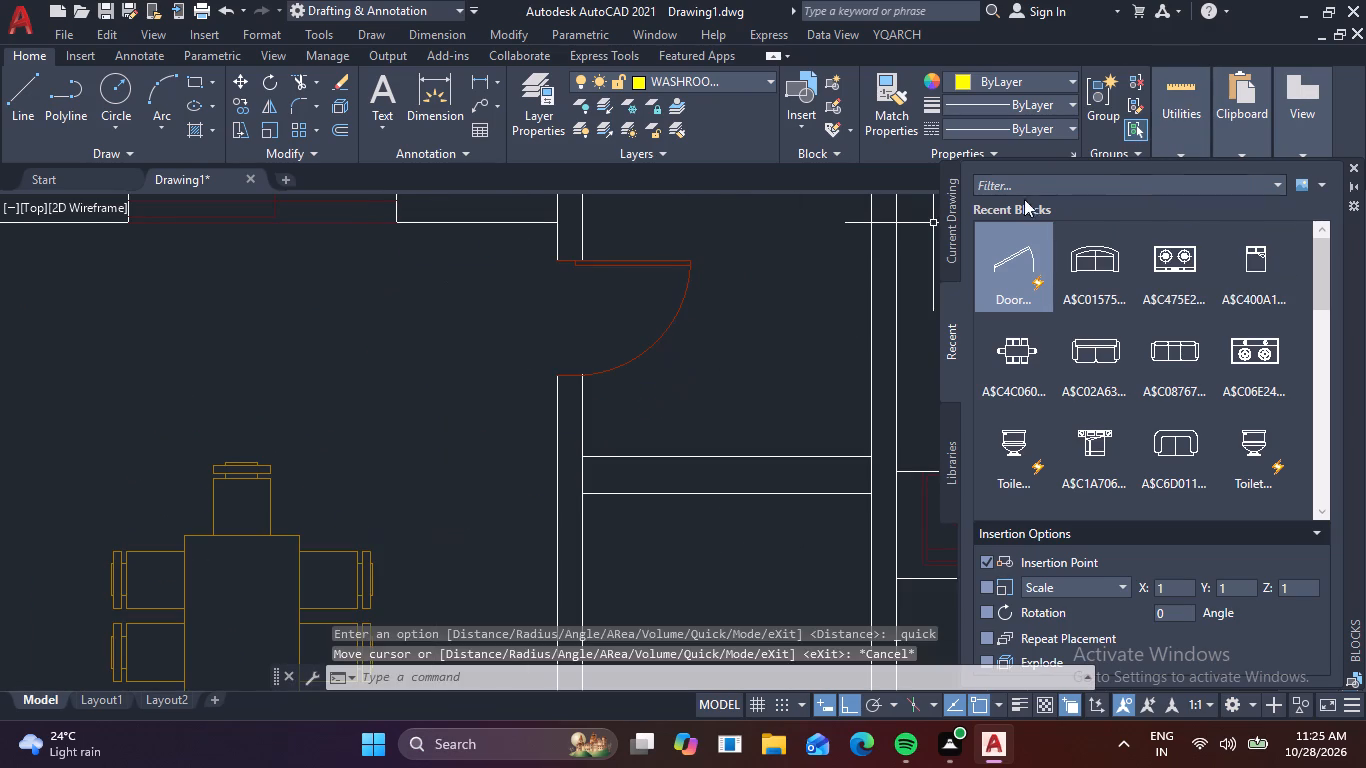
left_click(542, 89)
left_click(241, 171)
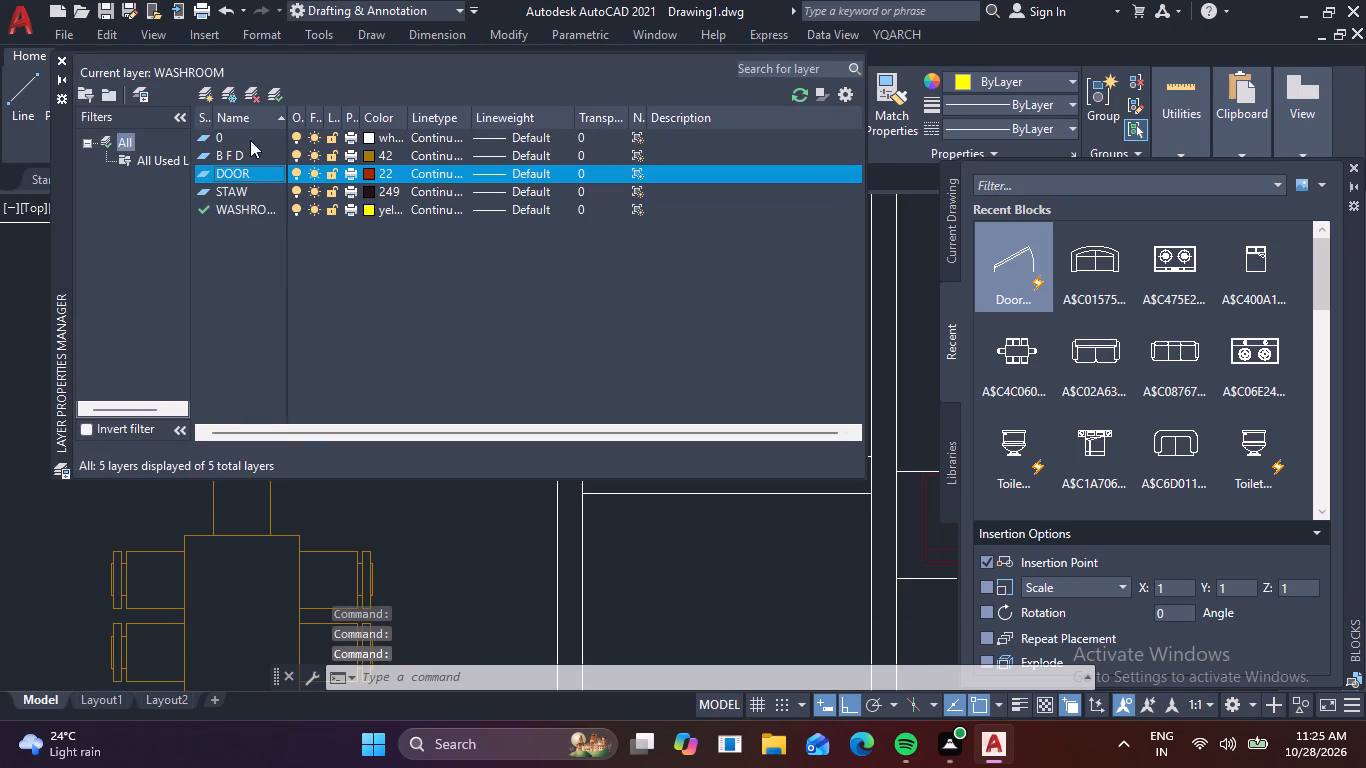
left_click(268, 93)
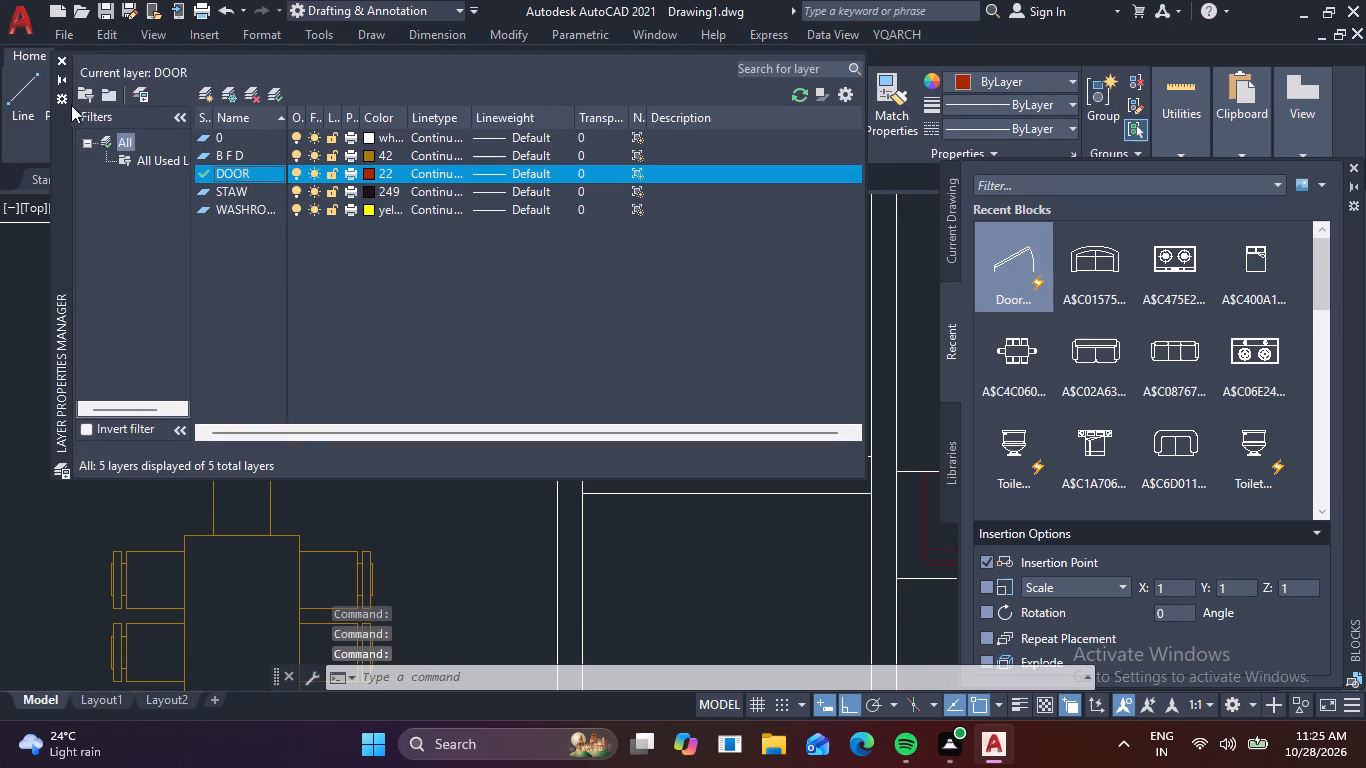
left_click(54, 55)
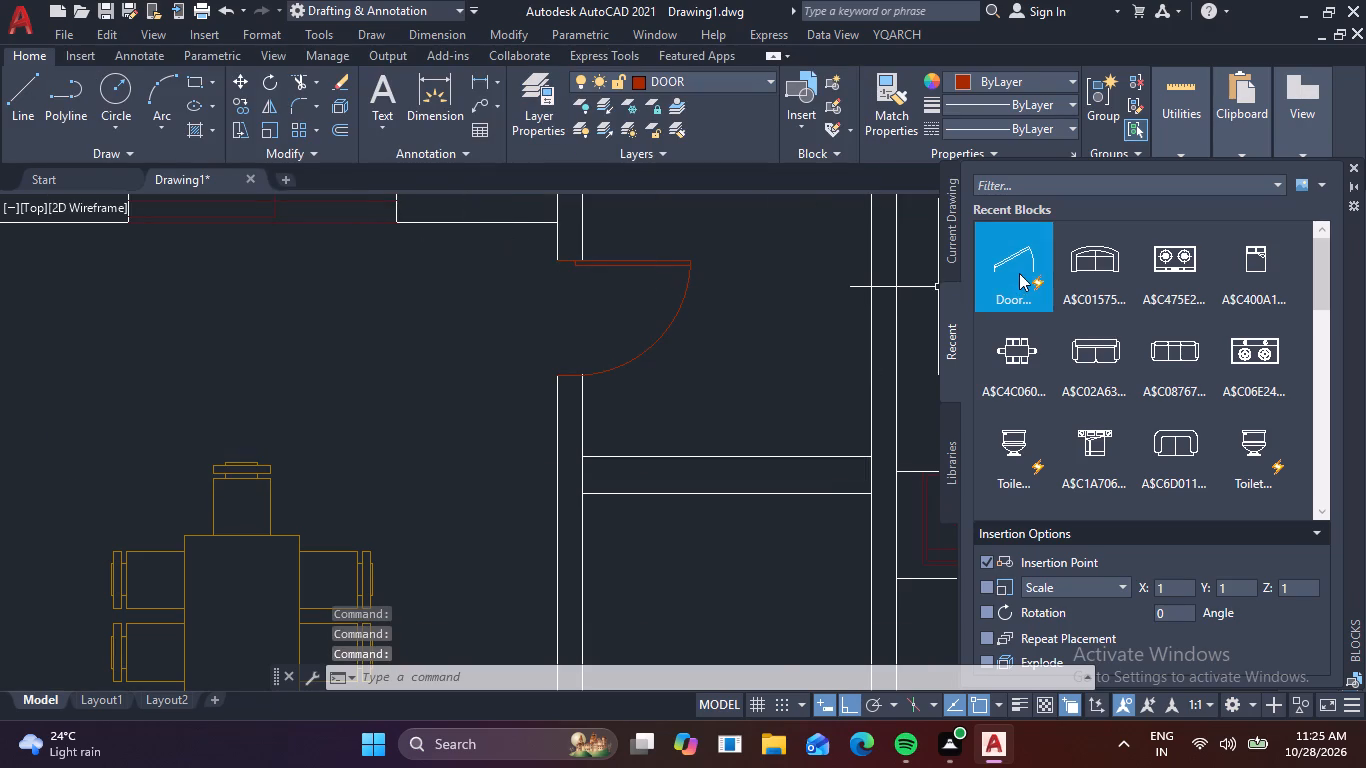
Insert the recent Door block in the dining room north of the table and scale it by reference to a 2' width.
left_click_drag(1019, 273, 340, 443)
left_click_drag(387, 465, 375, 451)
left_click(341, 417)
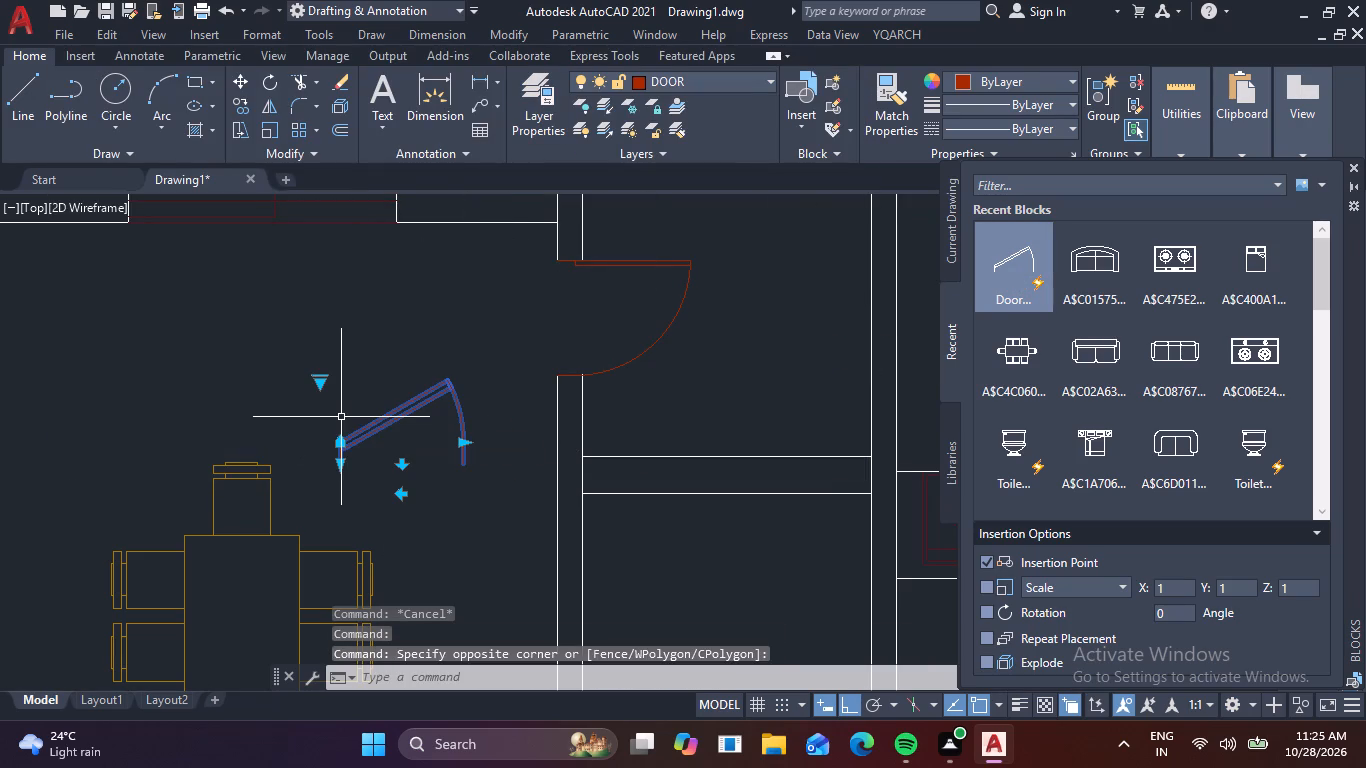
type("SC")
key("space")
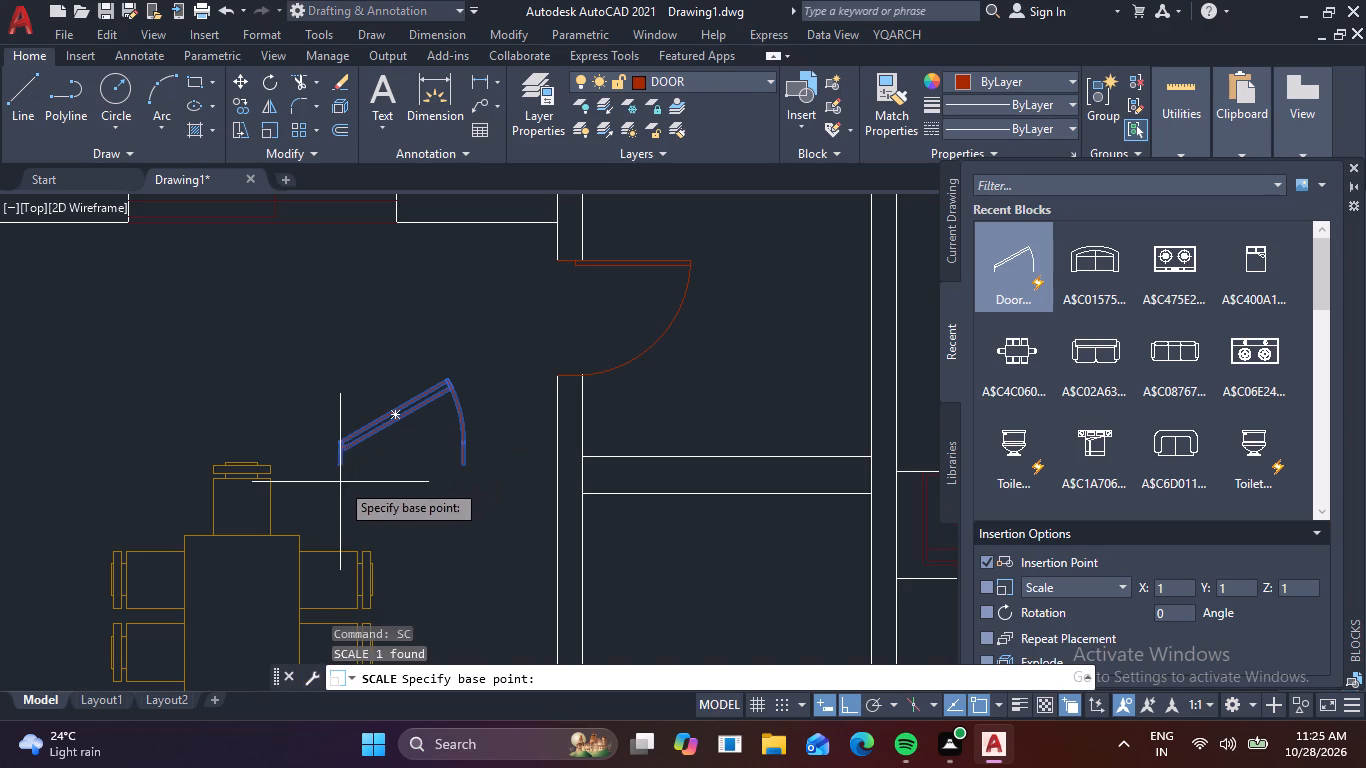
left_click(339, 471)
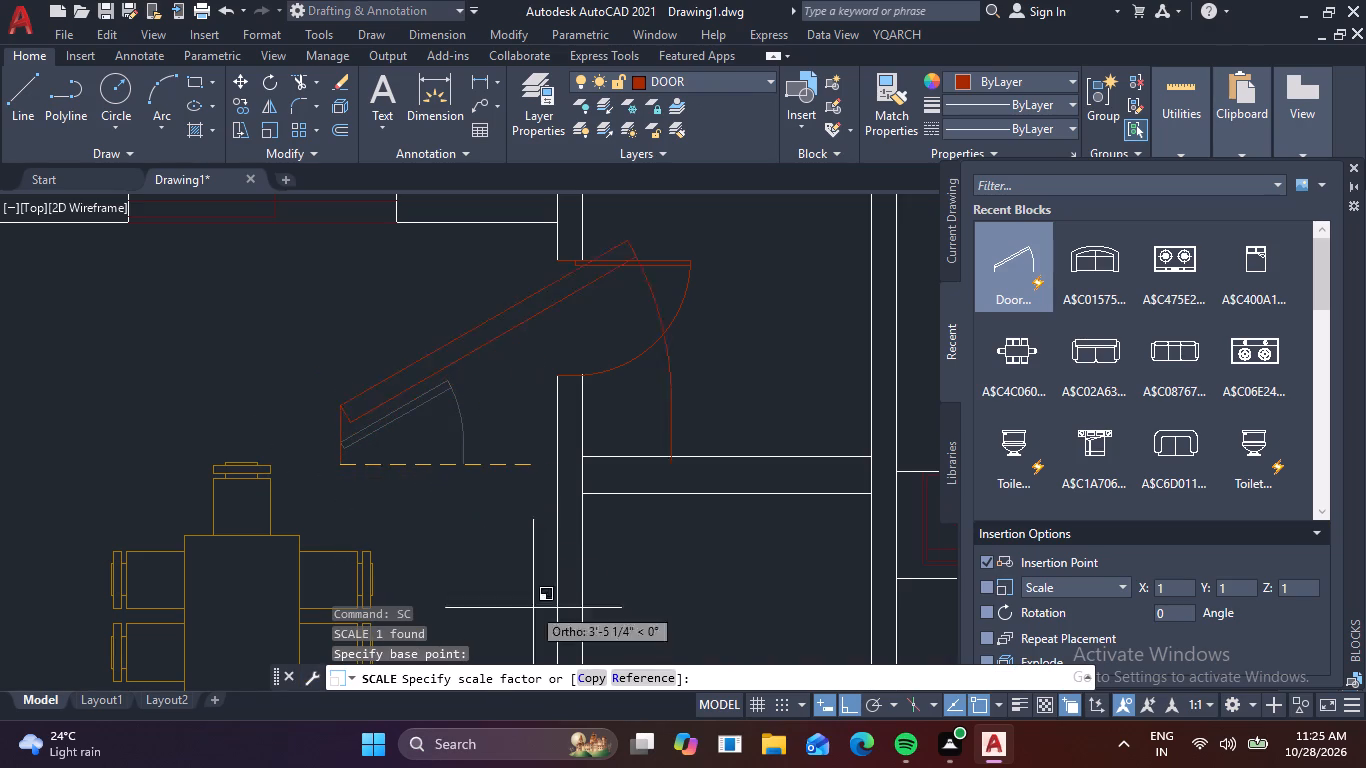
left_click(646, 682)
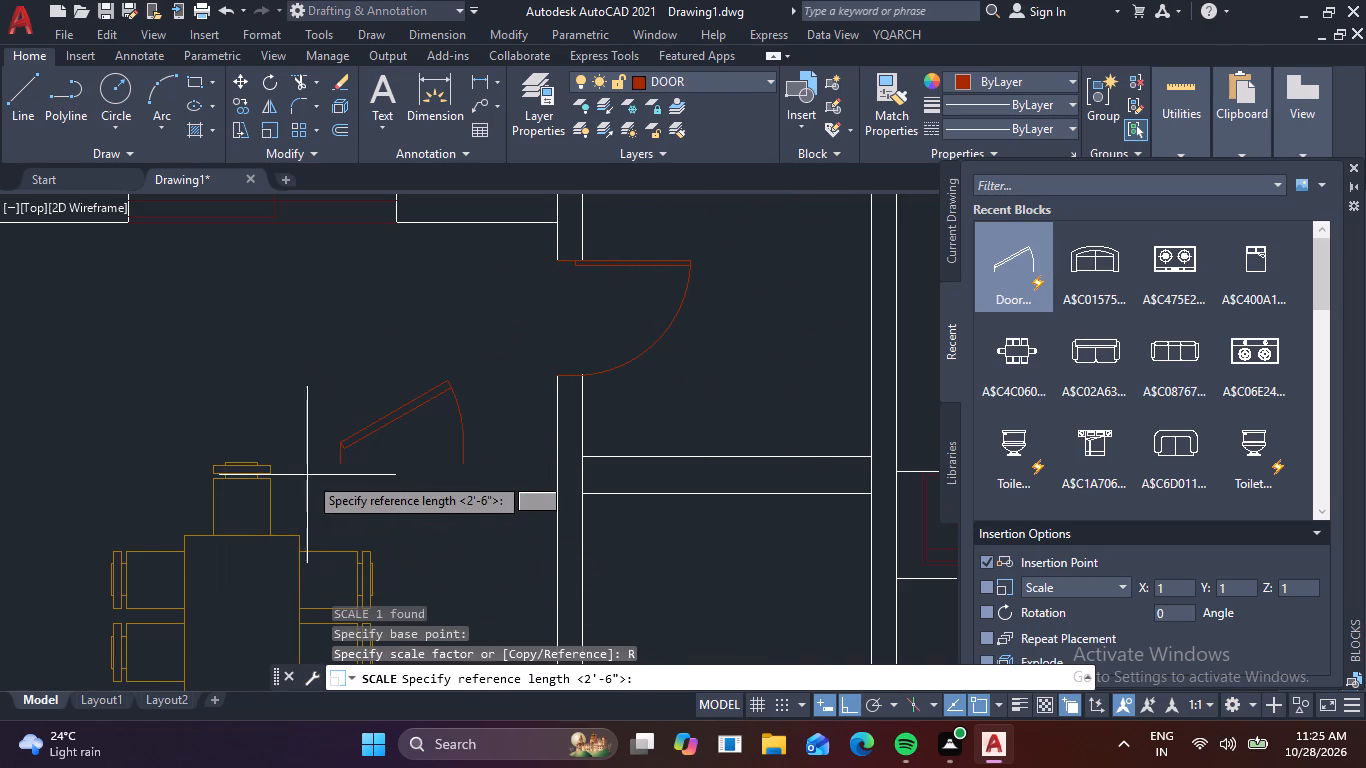
left_click(336, 465)
left_click(463, 464)
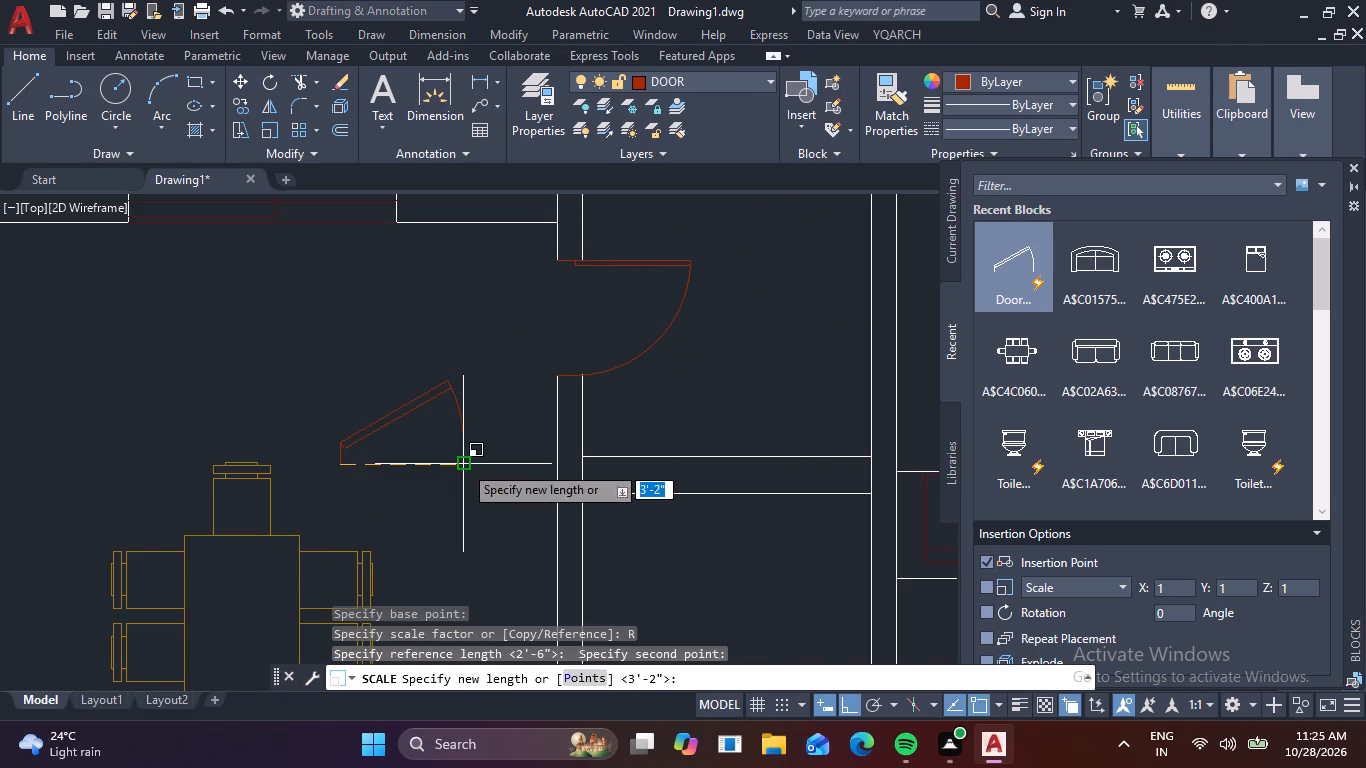
key("2")
key("apostrophe")
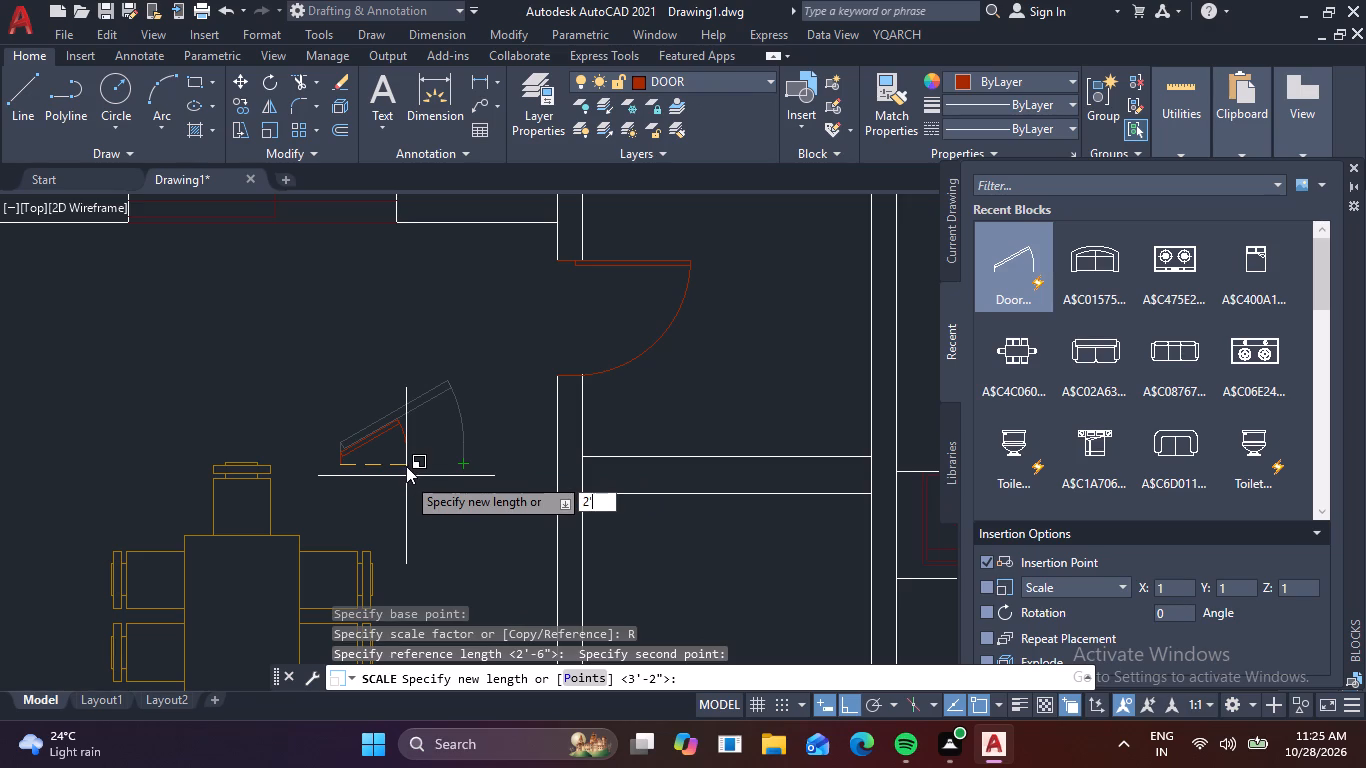
key("space")
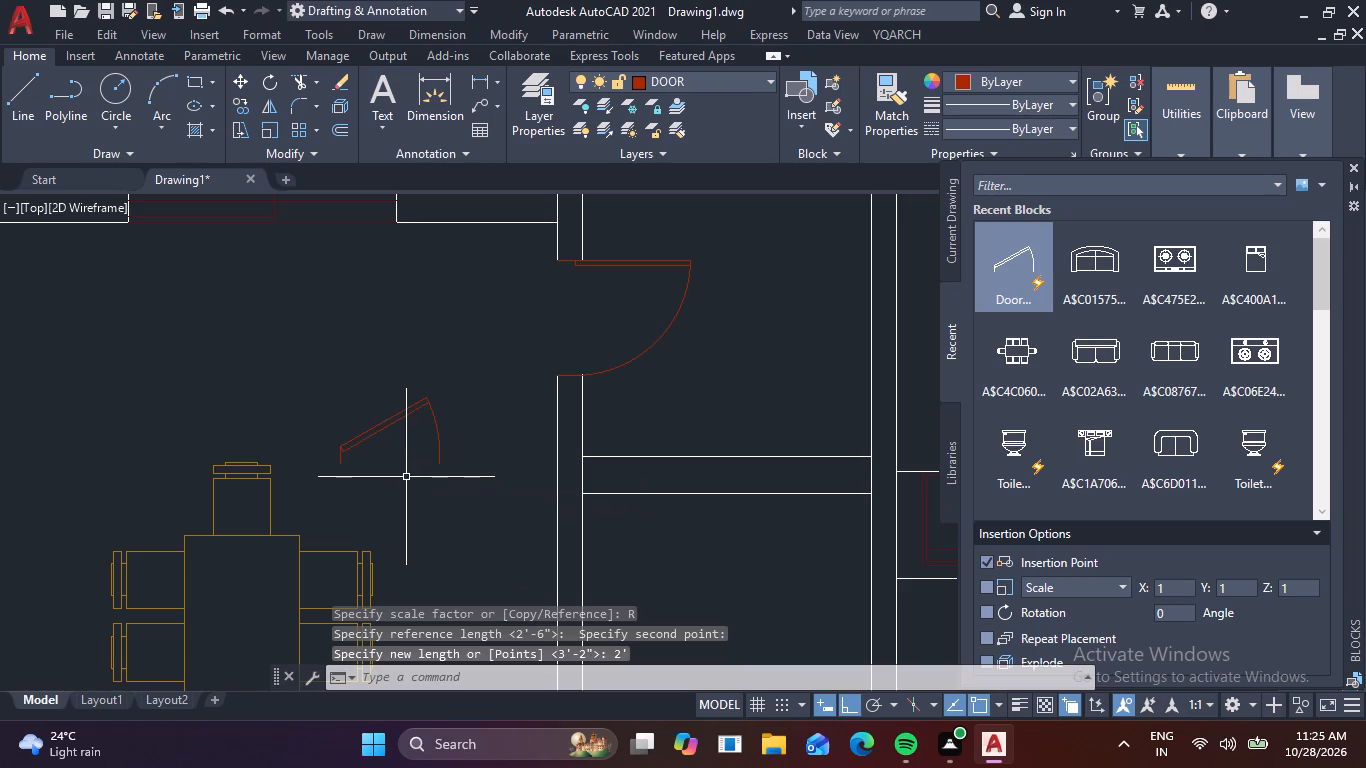
Set the new door block's opening angle to Open 90º.
left_click(372, 469)
left_click(338, 449)
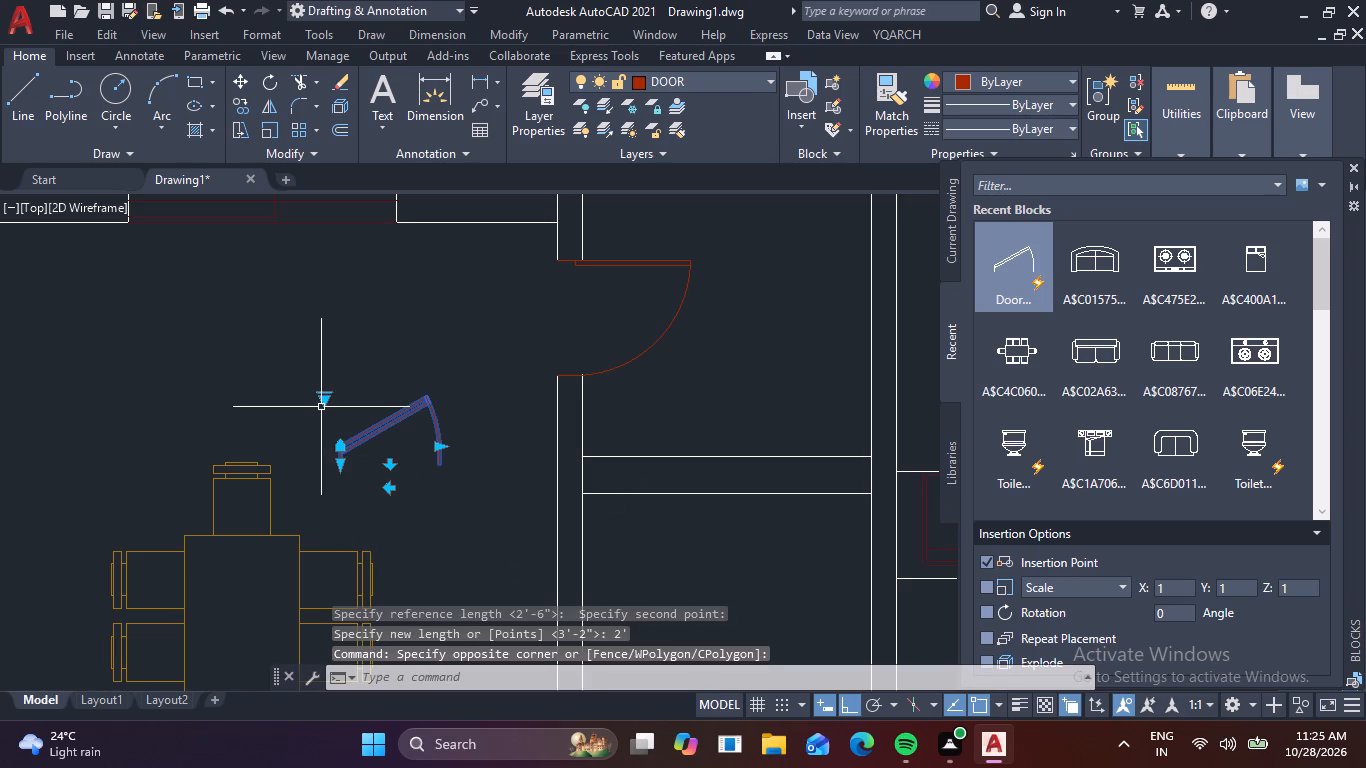
left_click(324, 399)
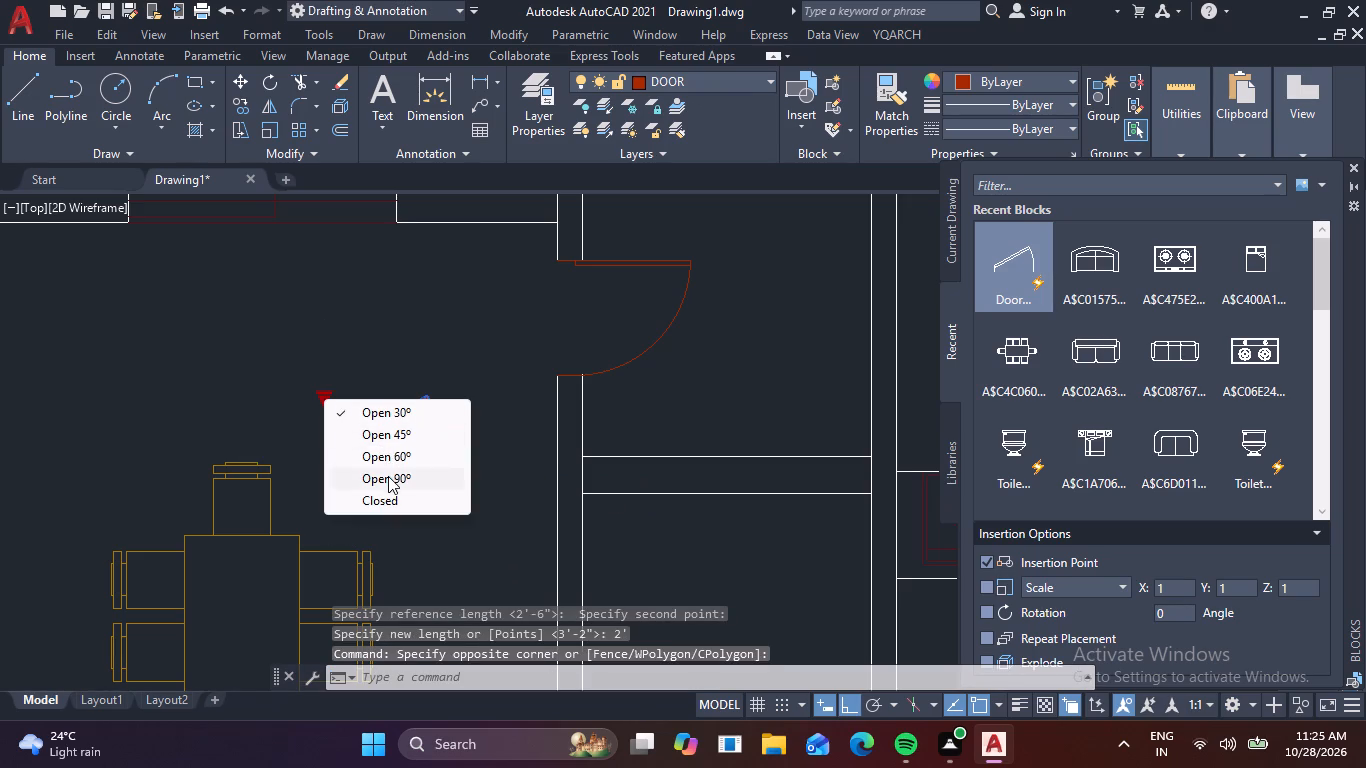
left_click(388, 476)
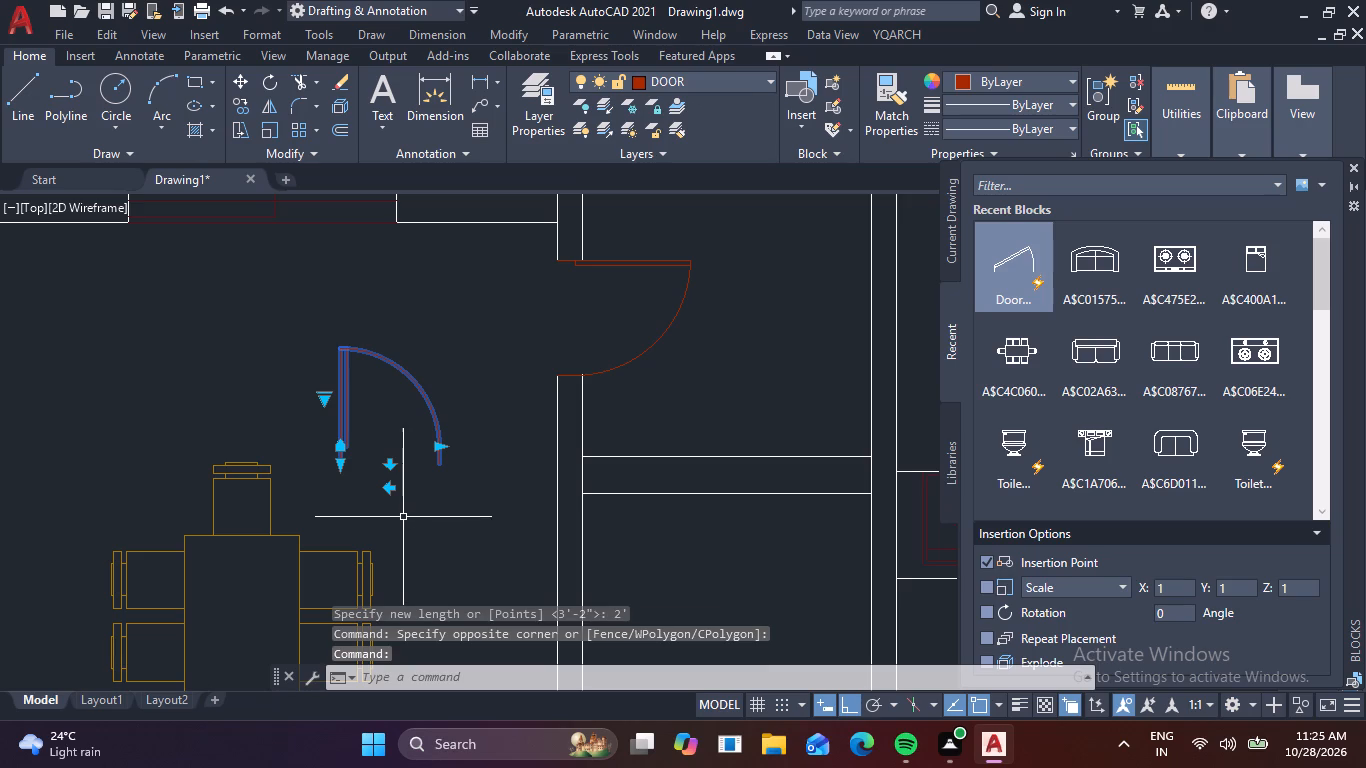
key("Escape")
key("Escape")
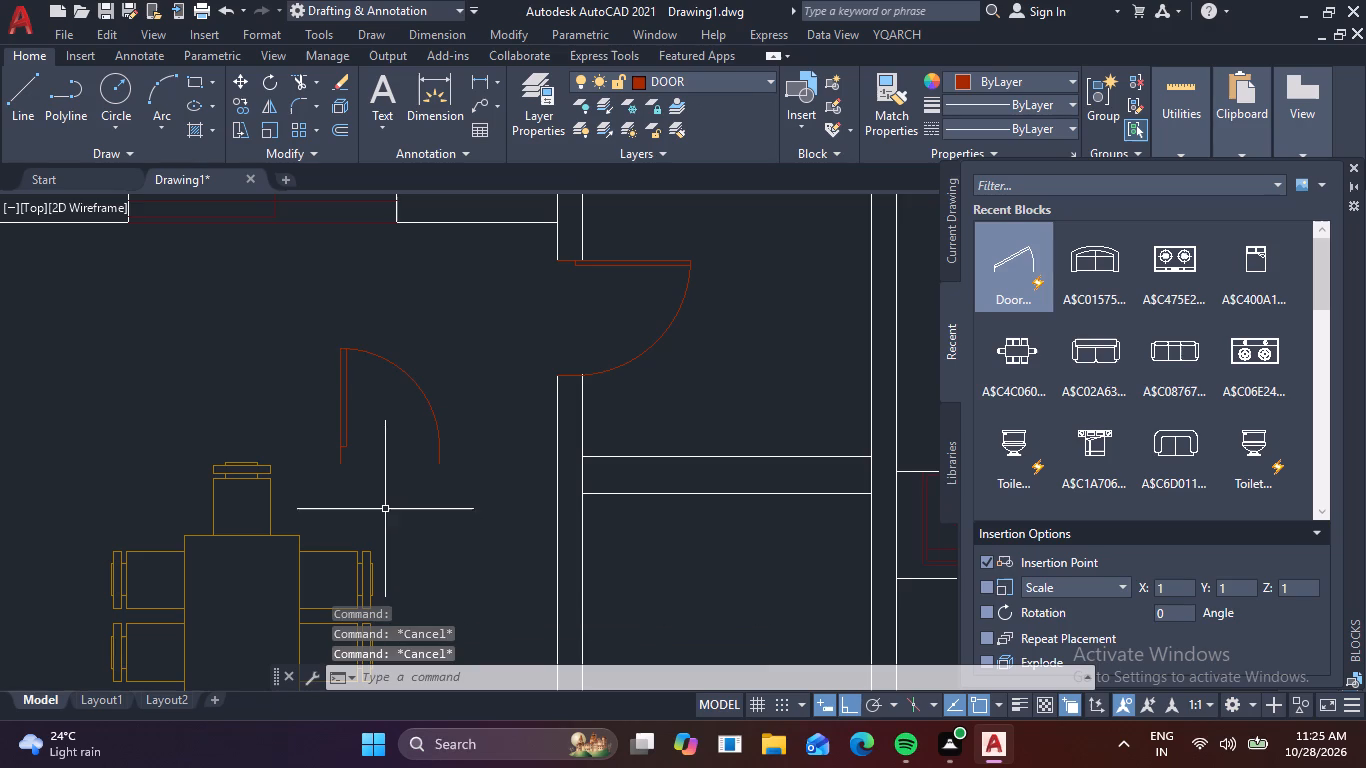
Mirror the new 2' door across a horizontal line so it swings south, erasing the source object.
left_click(384, 505)
left_click(353, 456)
left_click(353, 456)
left_click(344, 444)
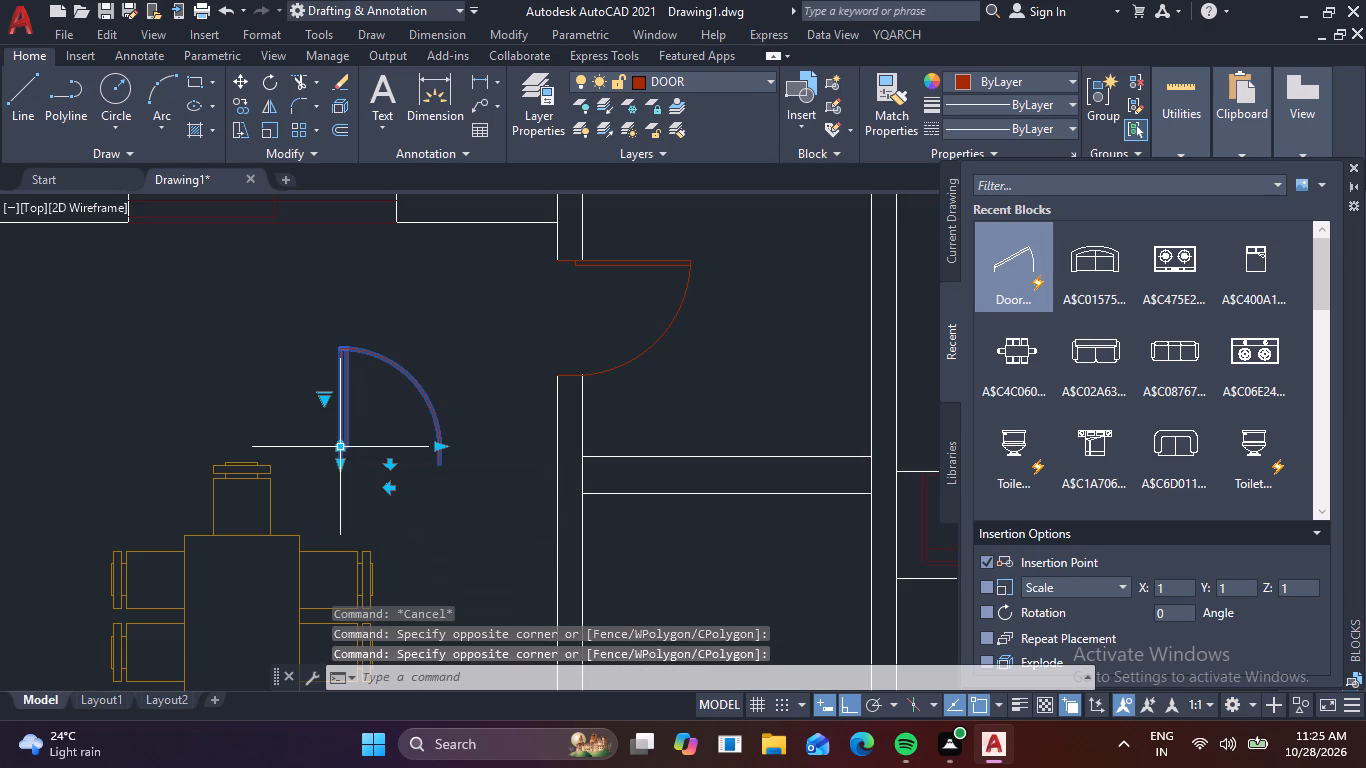
type("MI")
key("space")
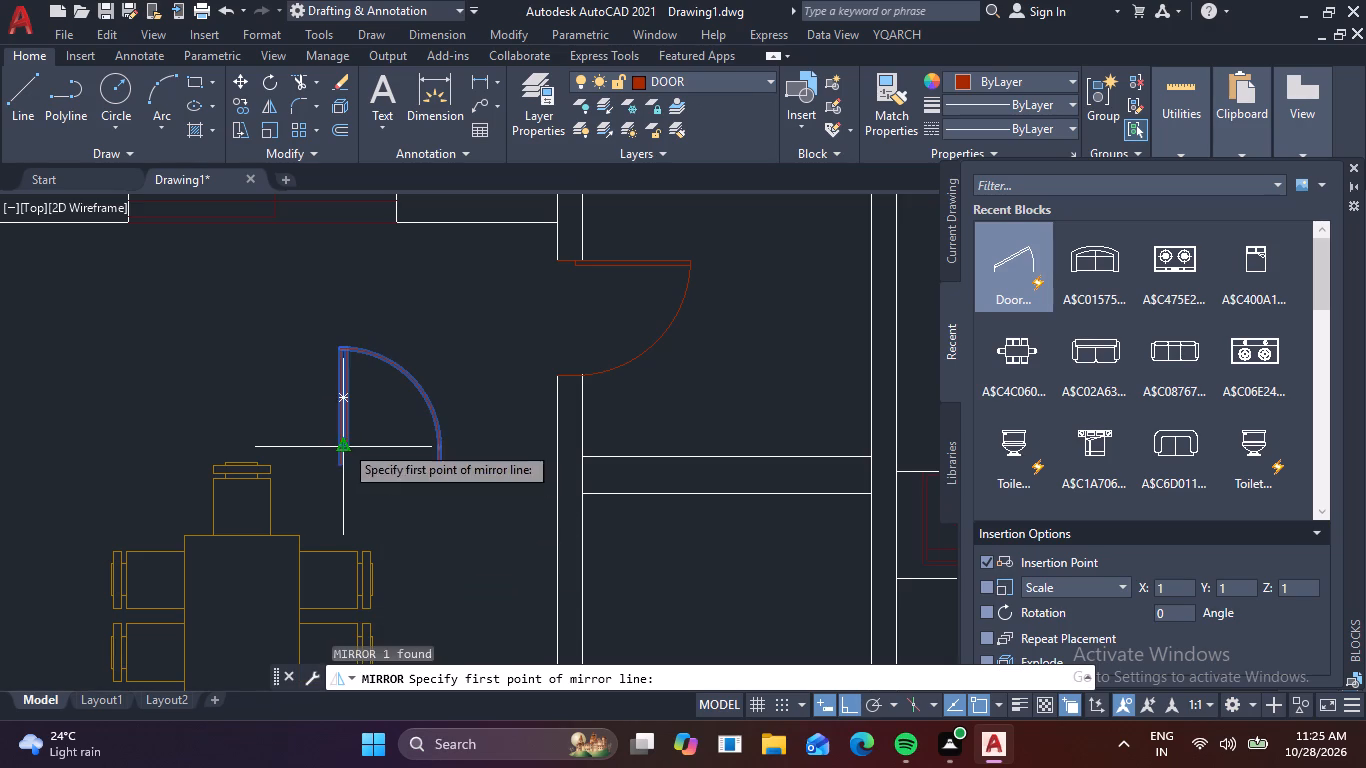
left_click(425, 333)
left_click(152, 322)
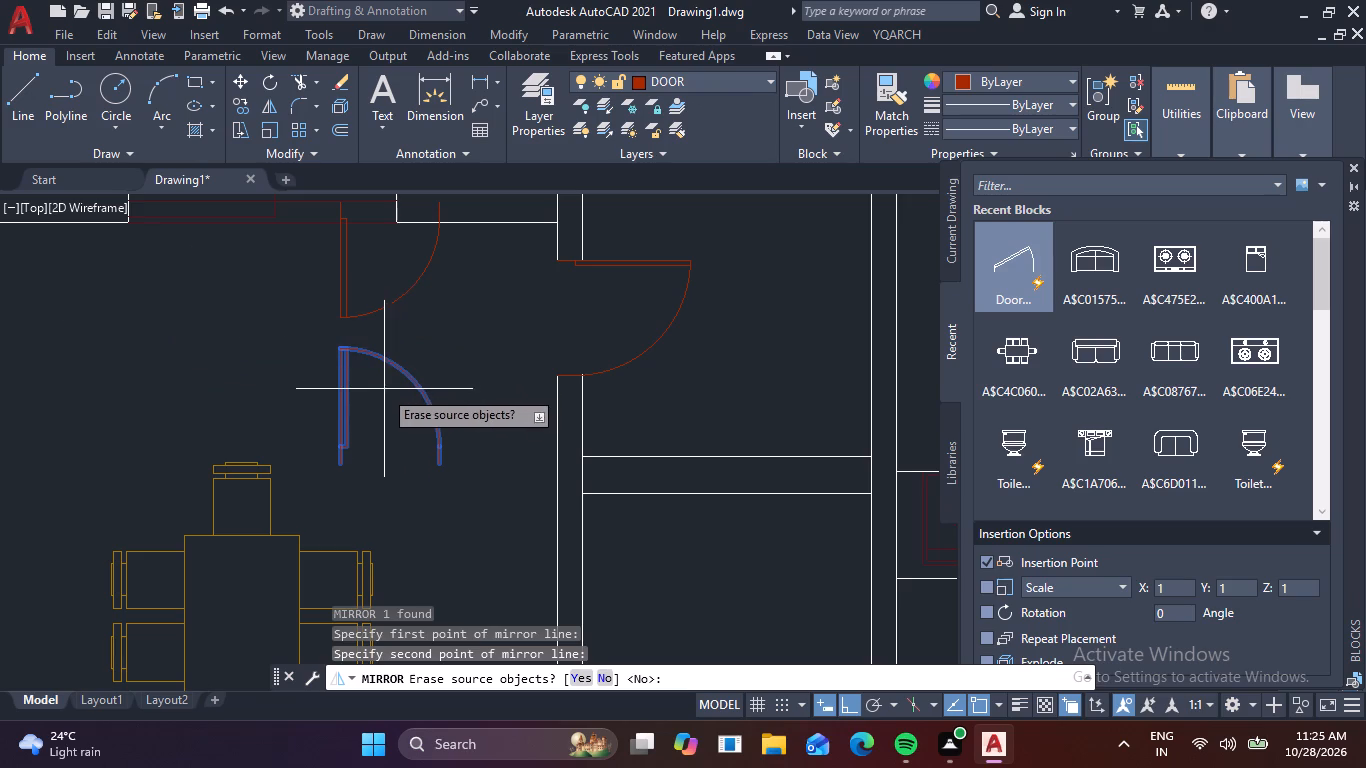
left_click(570, 685)
left_click(571, 679)
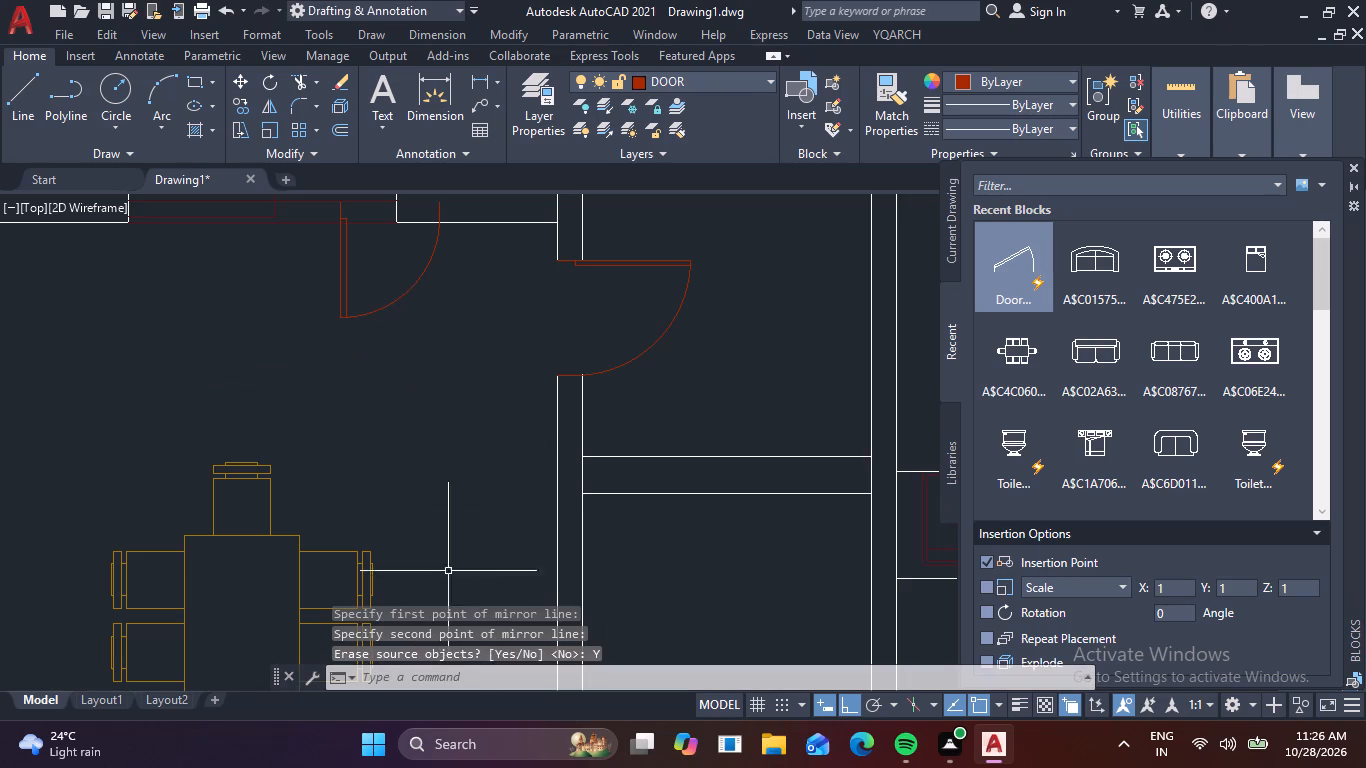
Copy the mirrored door into the cross wall of the narrow room between the dining room and kitchen, near its west end.
middle_click_drag(367, 463, 392, 563)
left_click(401, 427)
left_click(324, 405)
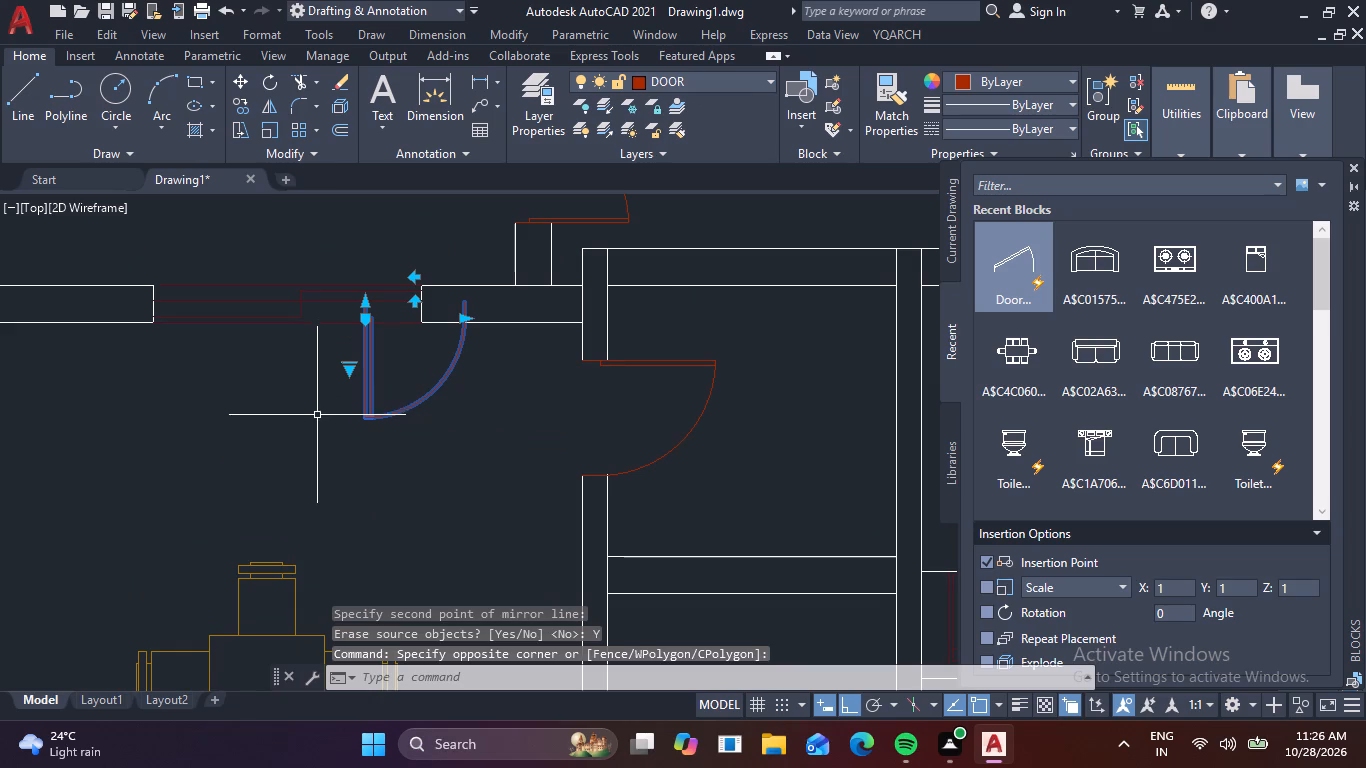
key("c")
key("o")
key("space")
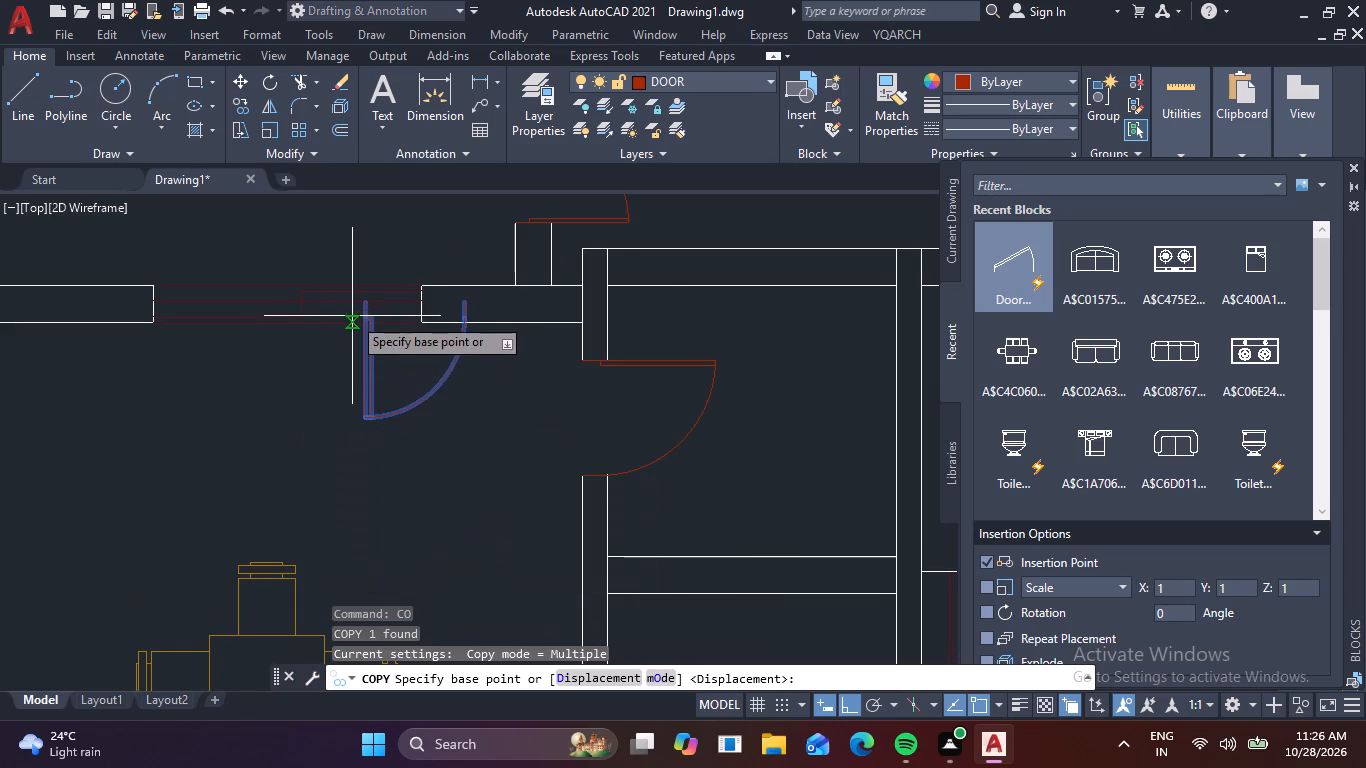
left_click(368, 303)
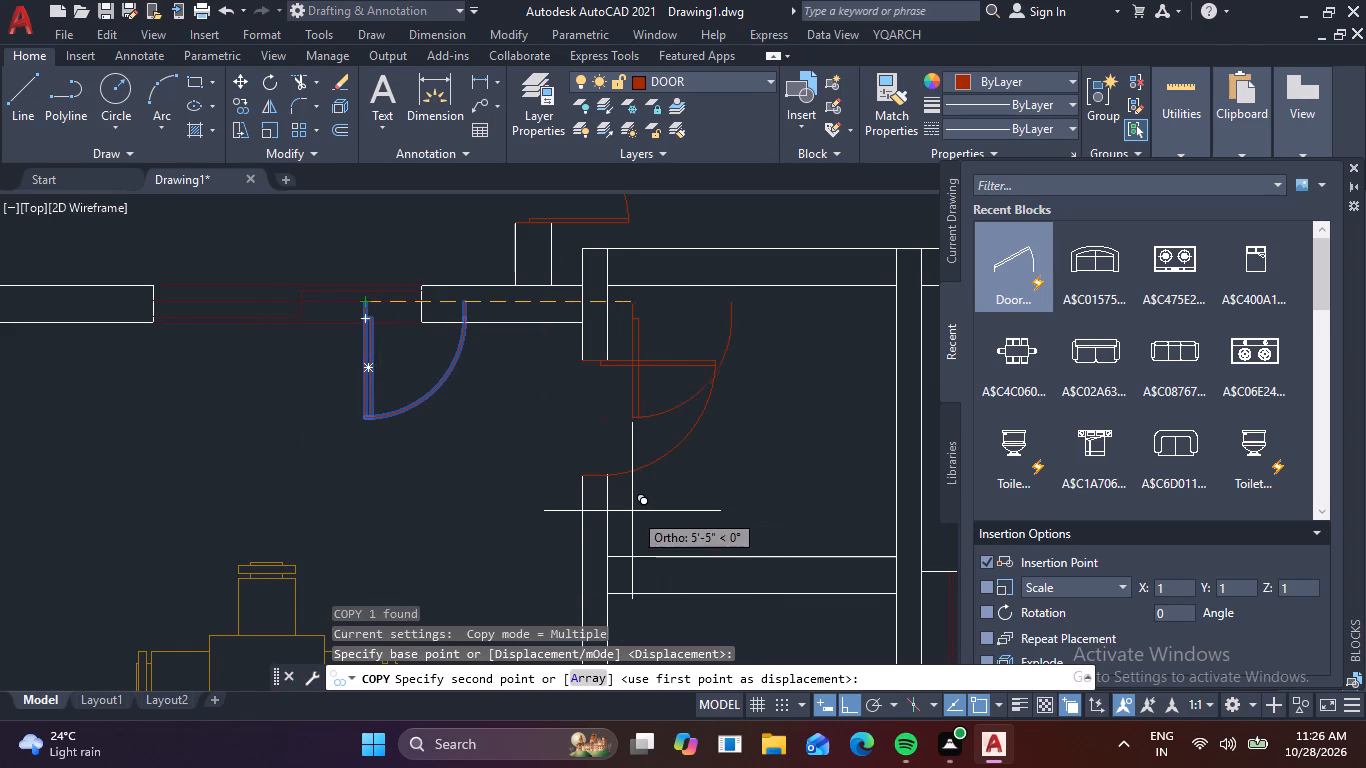
key("F8")
middle_click_drag(669, 556, 626, 486)
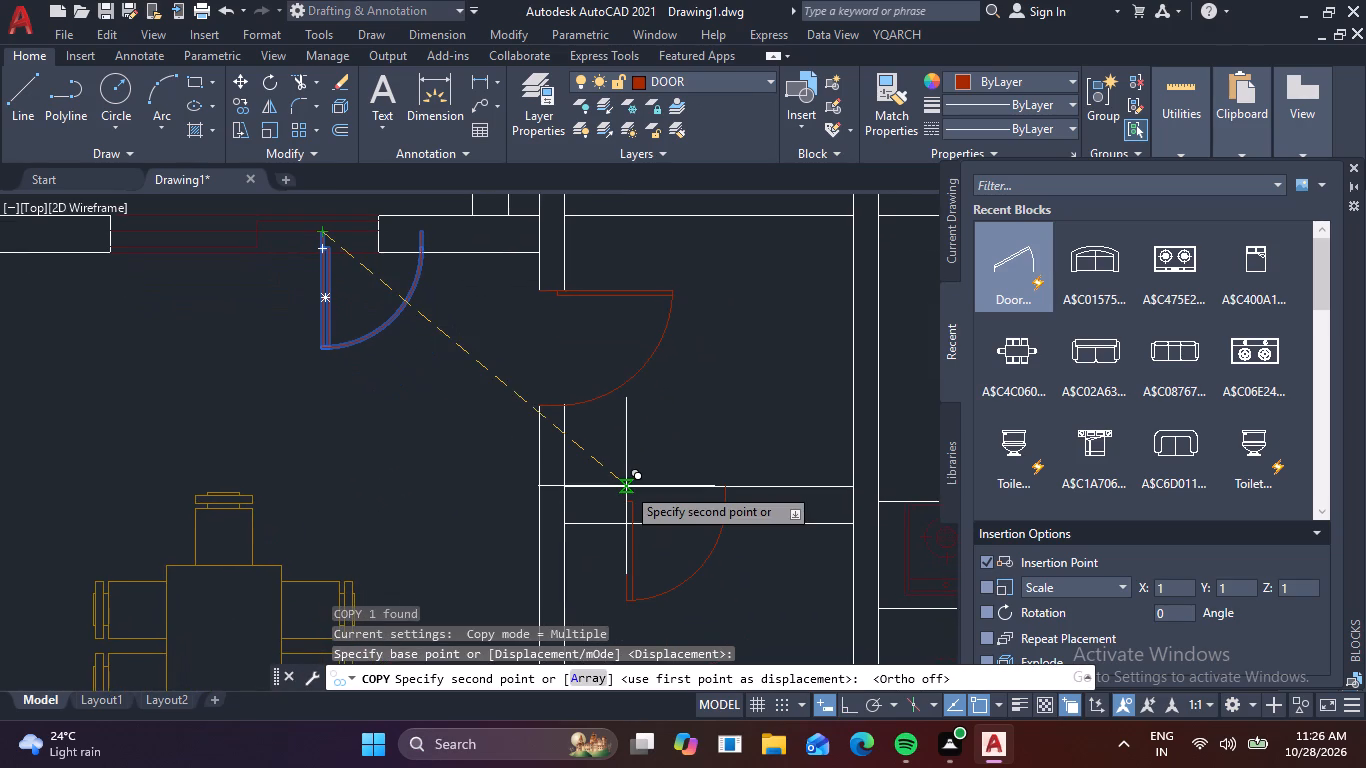
scroll(599, 498, "up", 1)
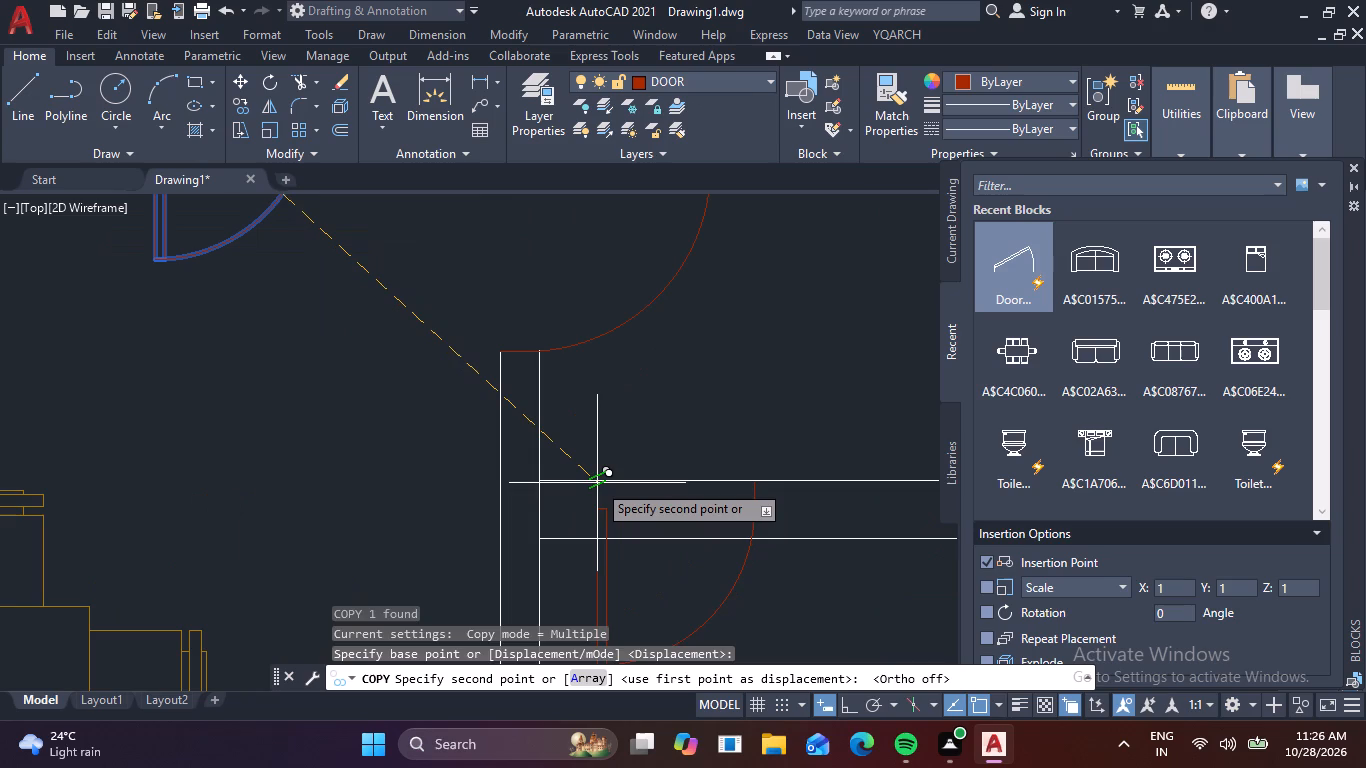
left_click(597, 483)
key("Escape")
Trim both cross-wall lines within the copied door's opening, including the short piece left inside the door leaf.
type("TR")
key("space")
left_click_drag(656, 474, 651, 553)
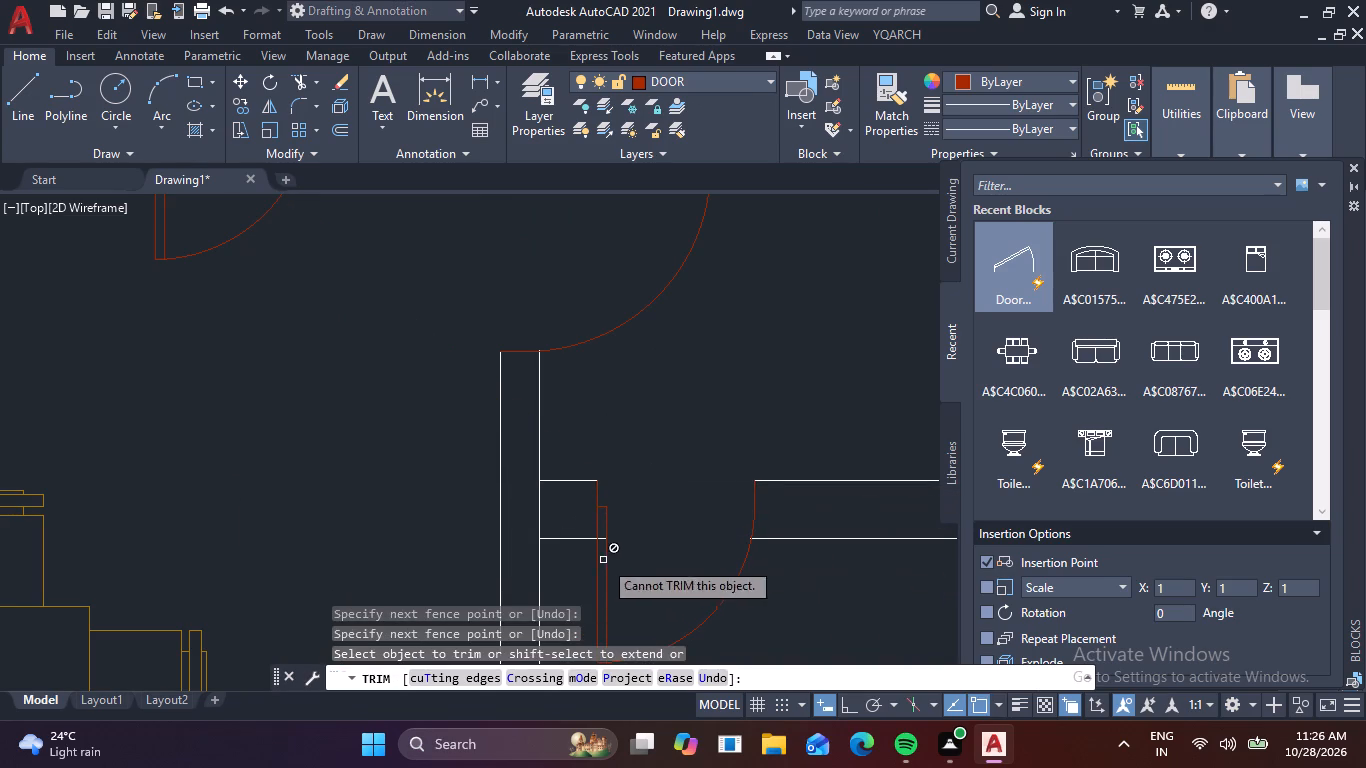
scroll(602, 538, "up", 3)
left_click(583, 529)
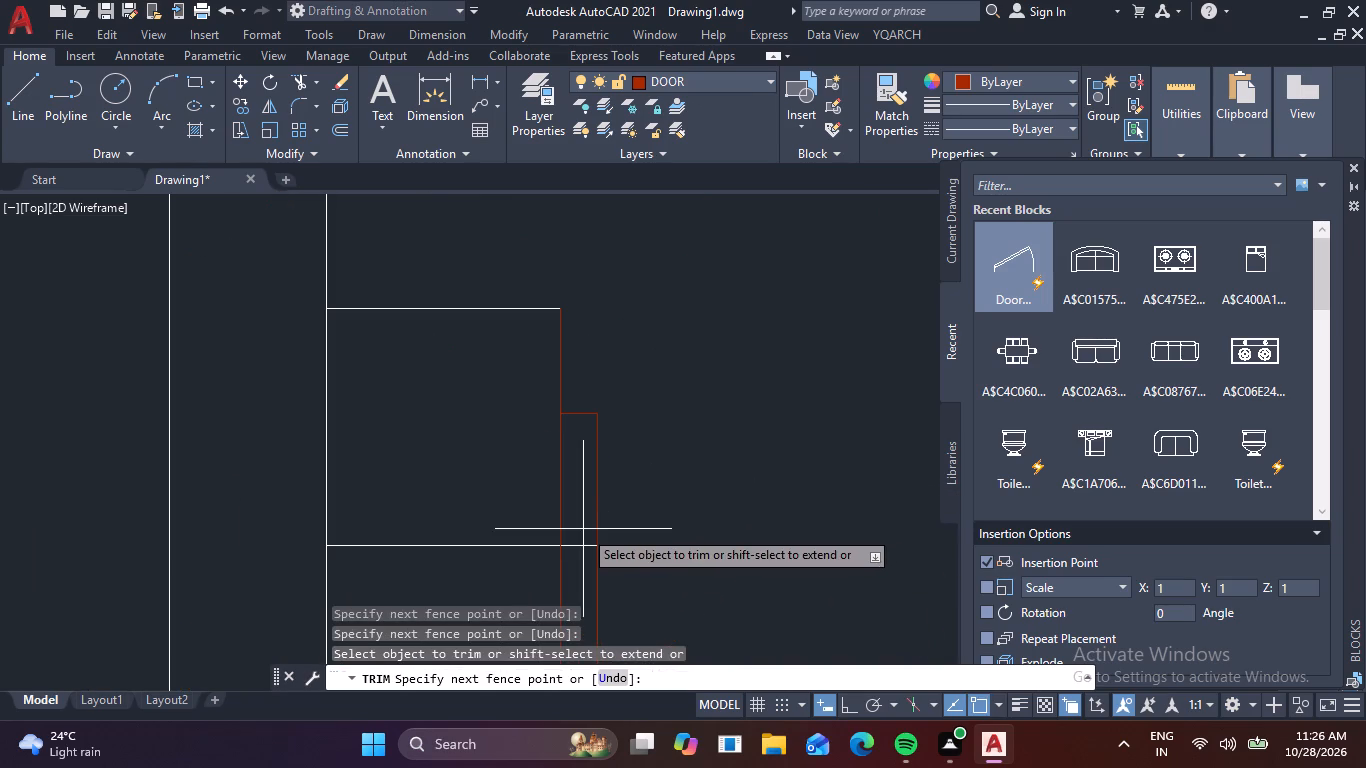
left_click(576, 562)
key("Escape")
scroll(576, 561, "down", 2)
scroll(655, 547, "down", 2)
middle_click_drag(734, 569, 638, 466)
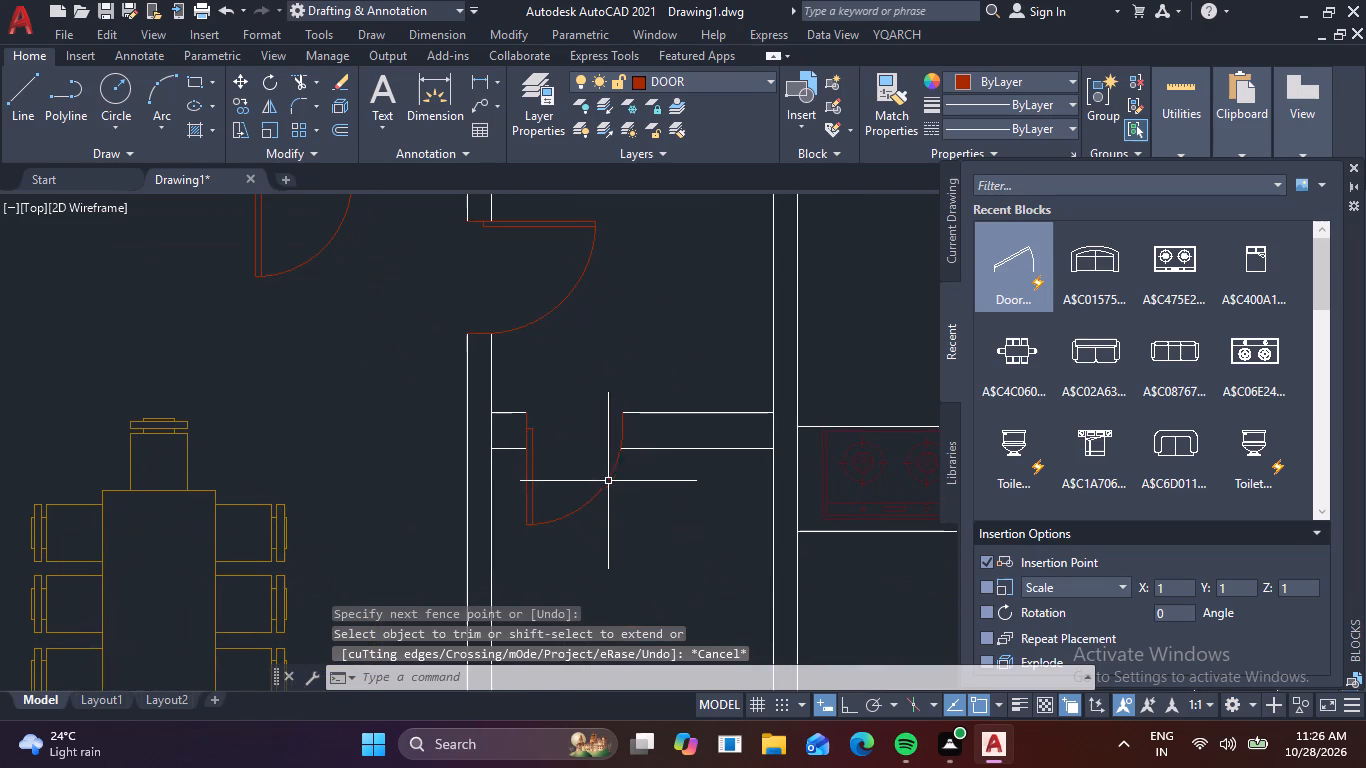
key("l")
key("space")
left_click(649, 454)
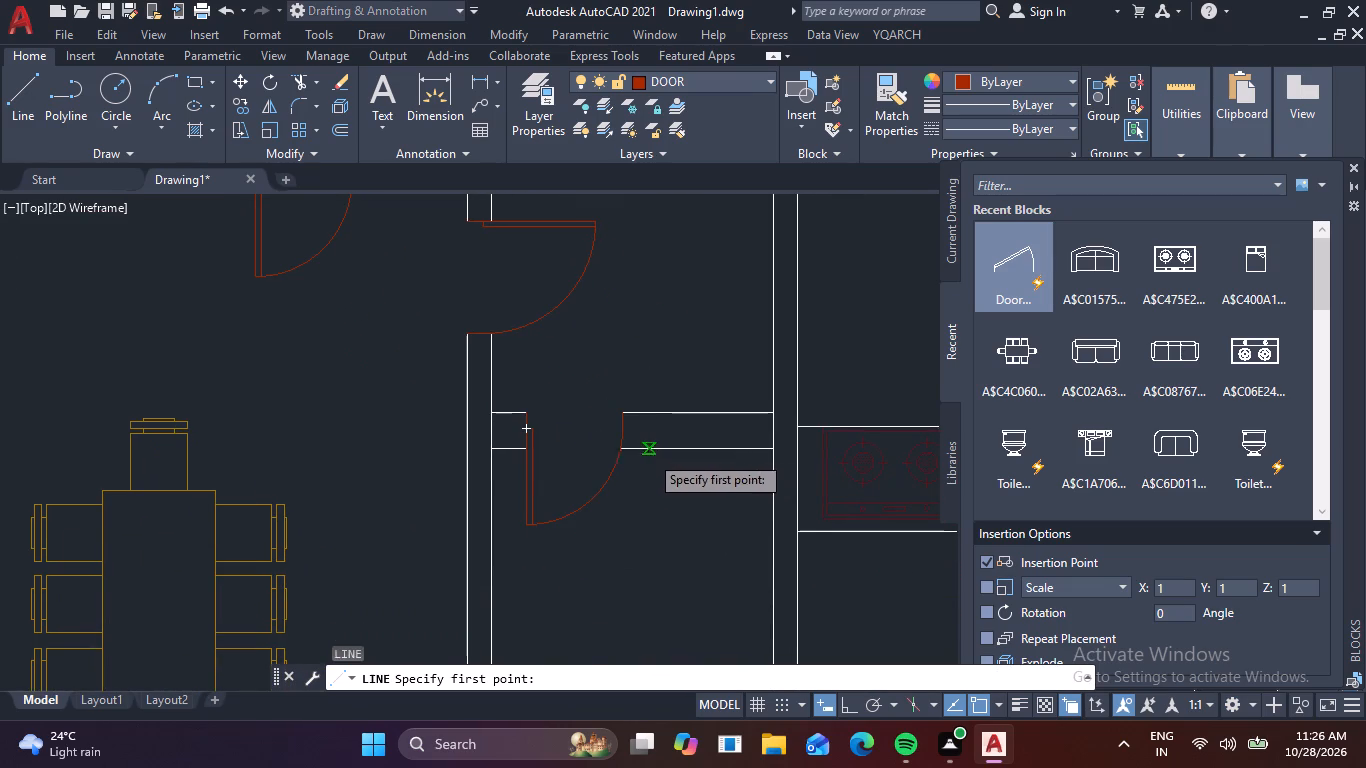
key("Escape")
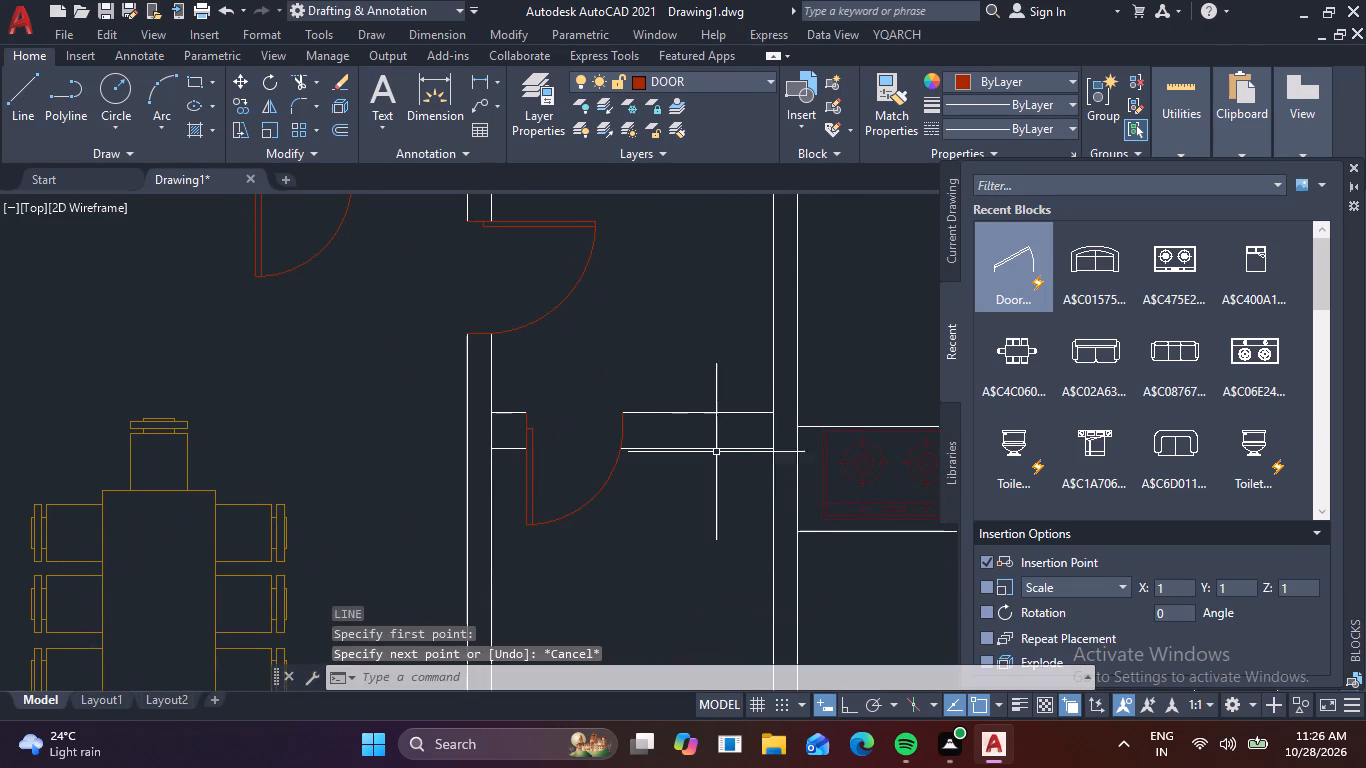
Make layer 0 current.
left_click(535, 97)
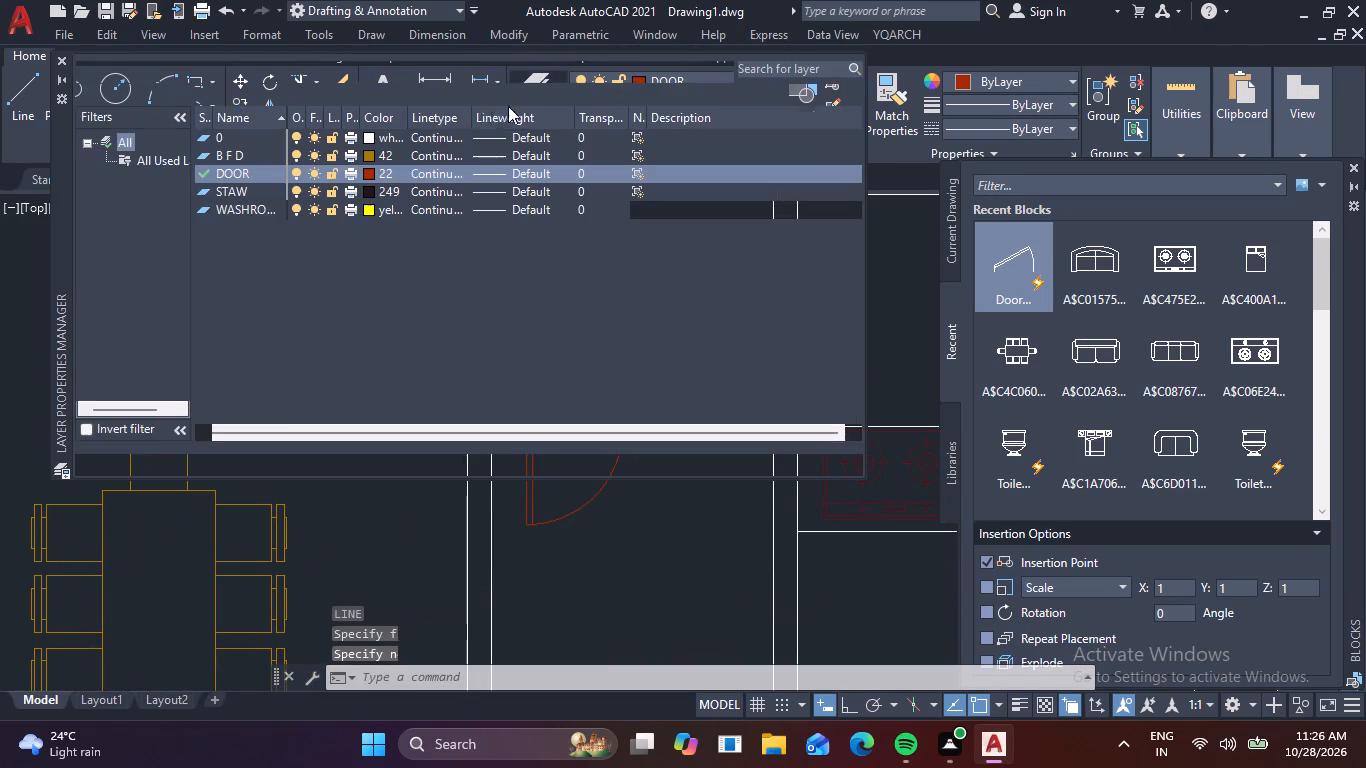
left_click(249, 137)
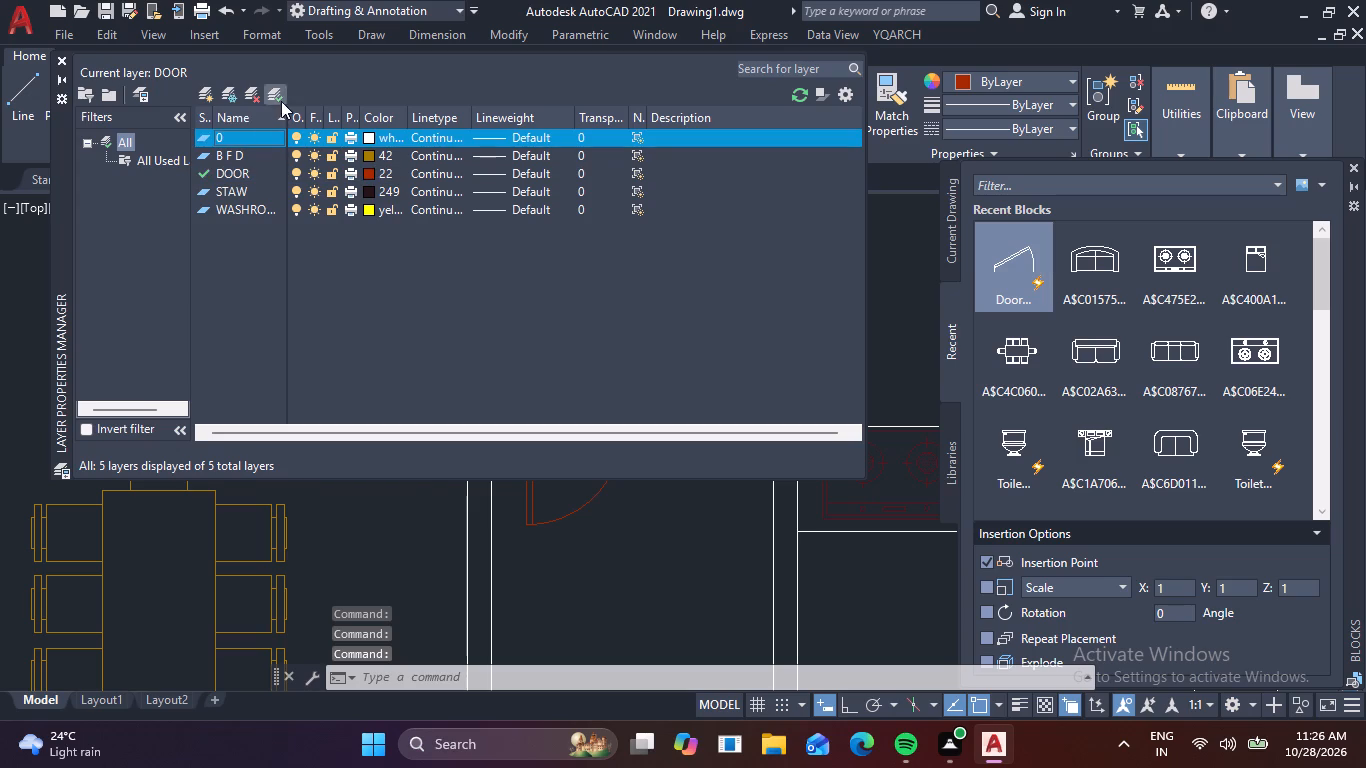
left_click(281, 91)
left_click(58, 55)
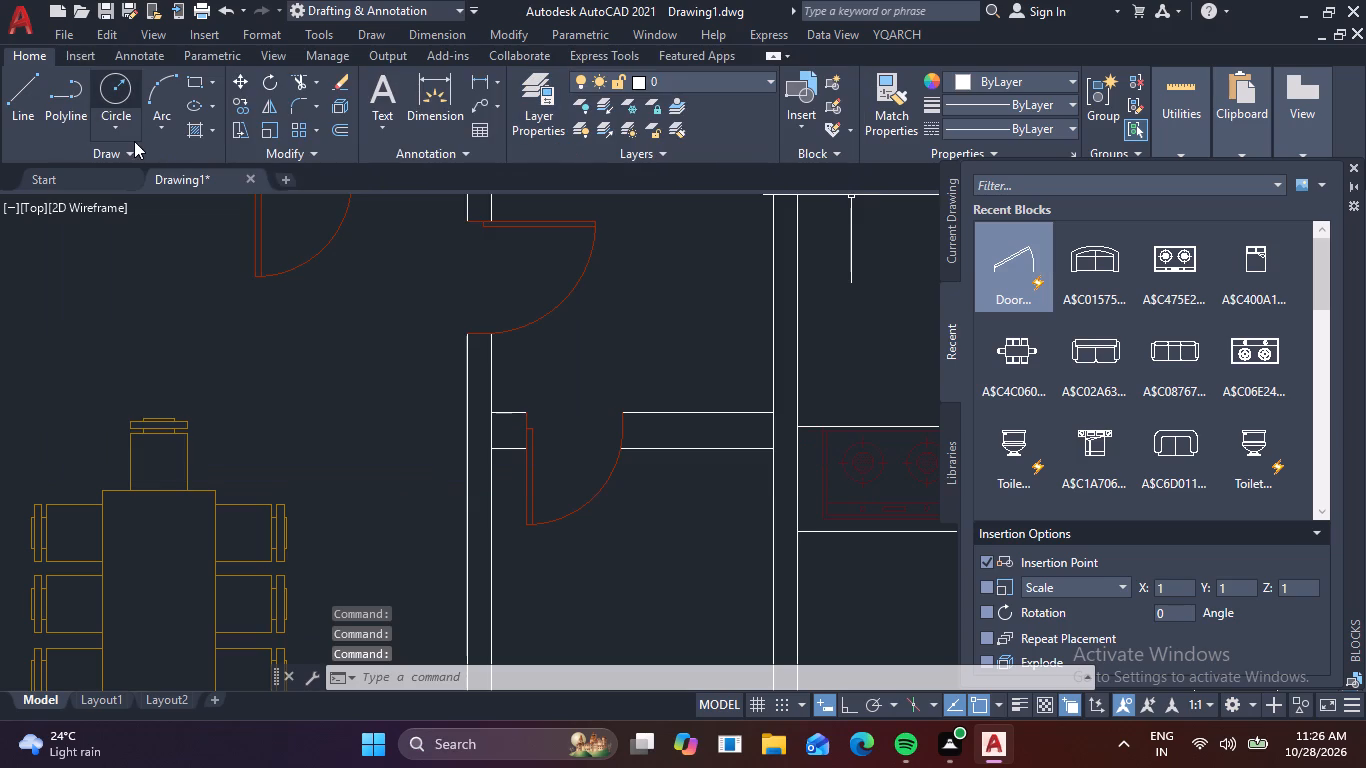
Draw a vertical counter line about 10' long from the cross wall's lower line, east of the new door, to the south wall.
key("l")
key("space")
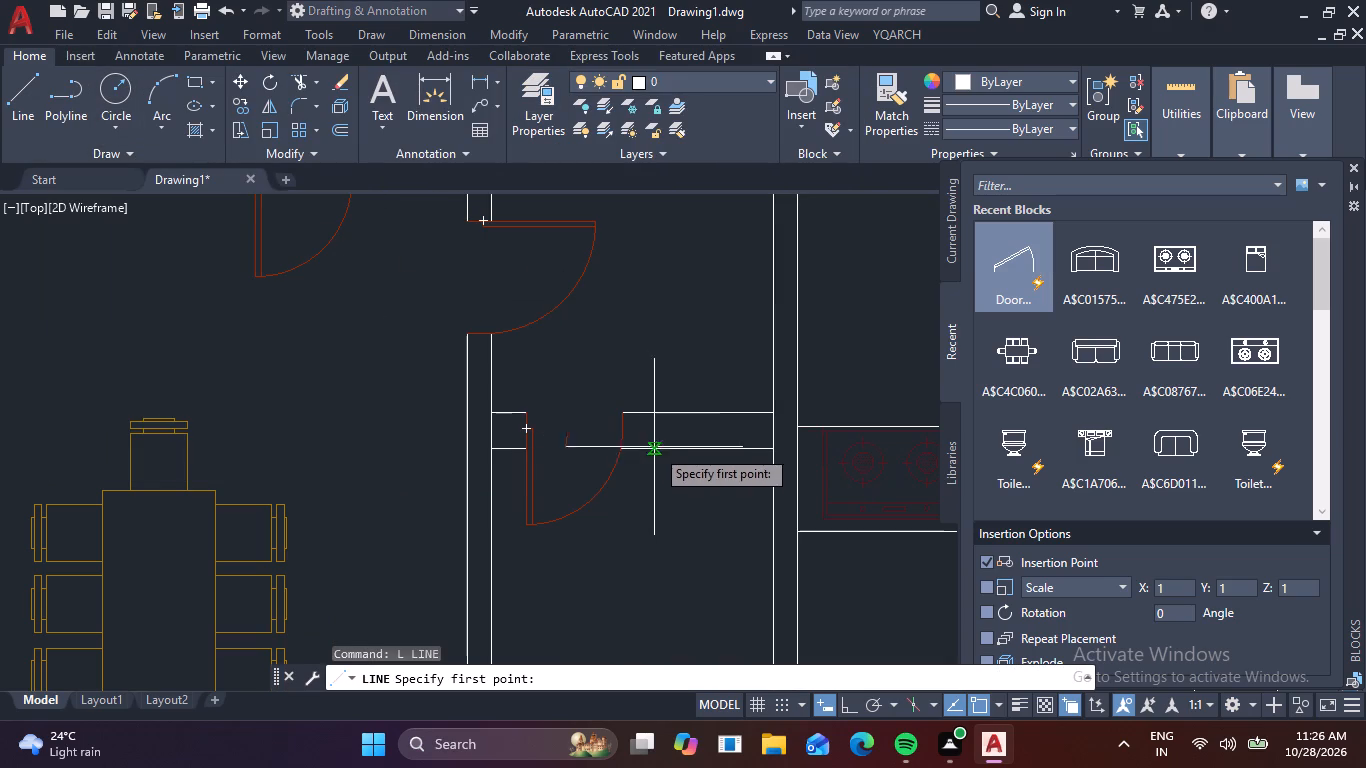
left_click(655, 451)
middle_click_drag(663, 555, 664, 546)
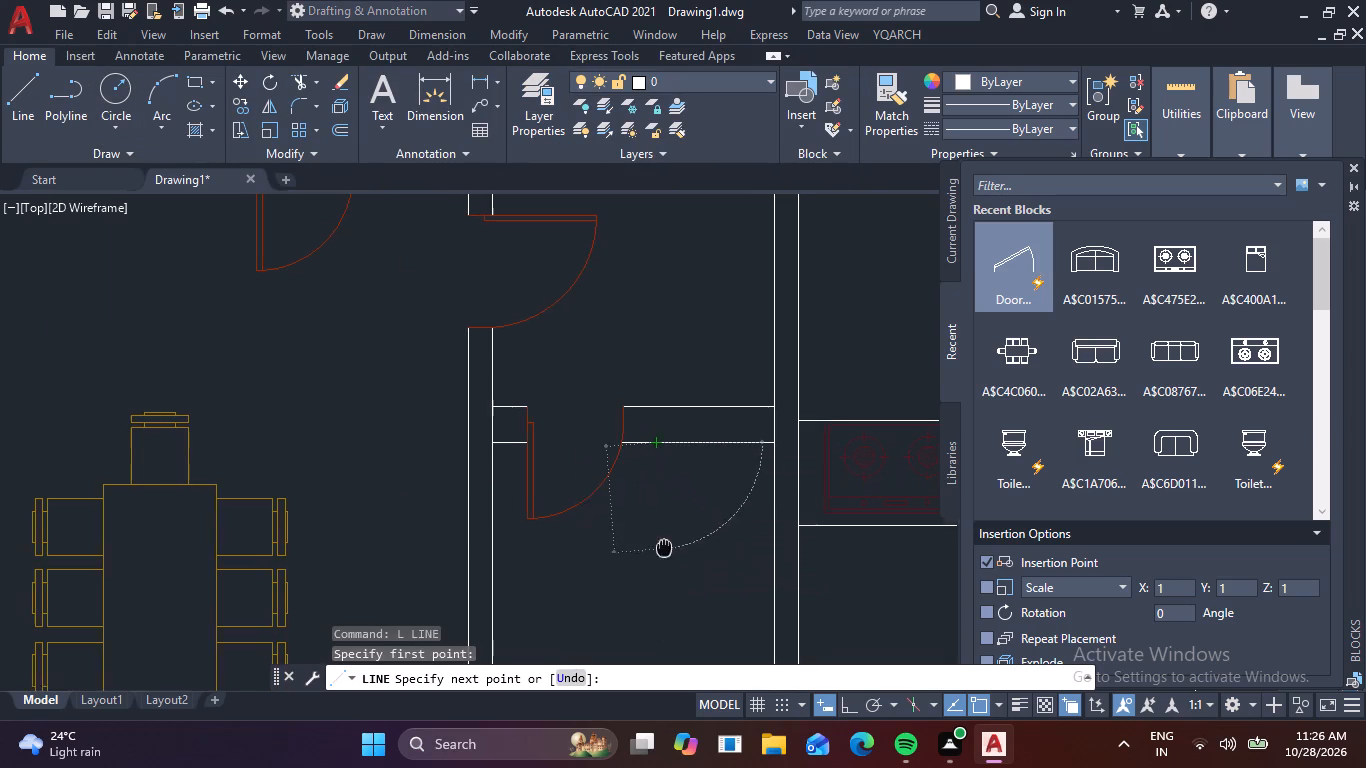
middle_click_drag(664, 546, 650, 444)
key("F8")
scroll(635, 489, "down", 2)
middle_click_drag(640, 522, 599, 438)
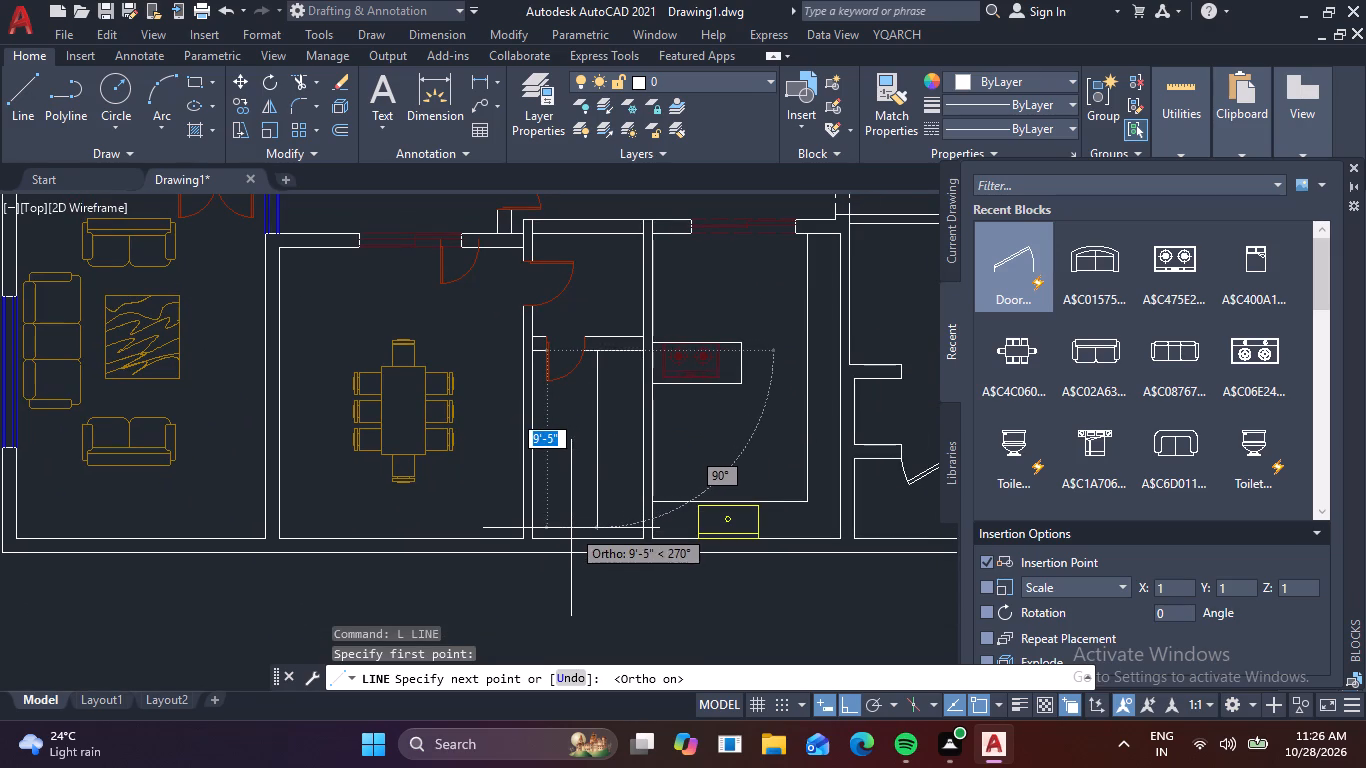
scroll(571, 528, "up", 2)
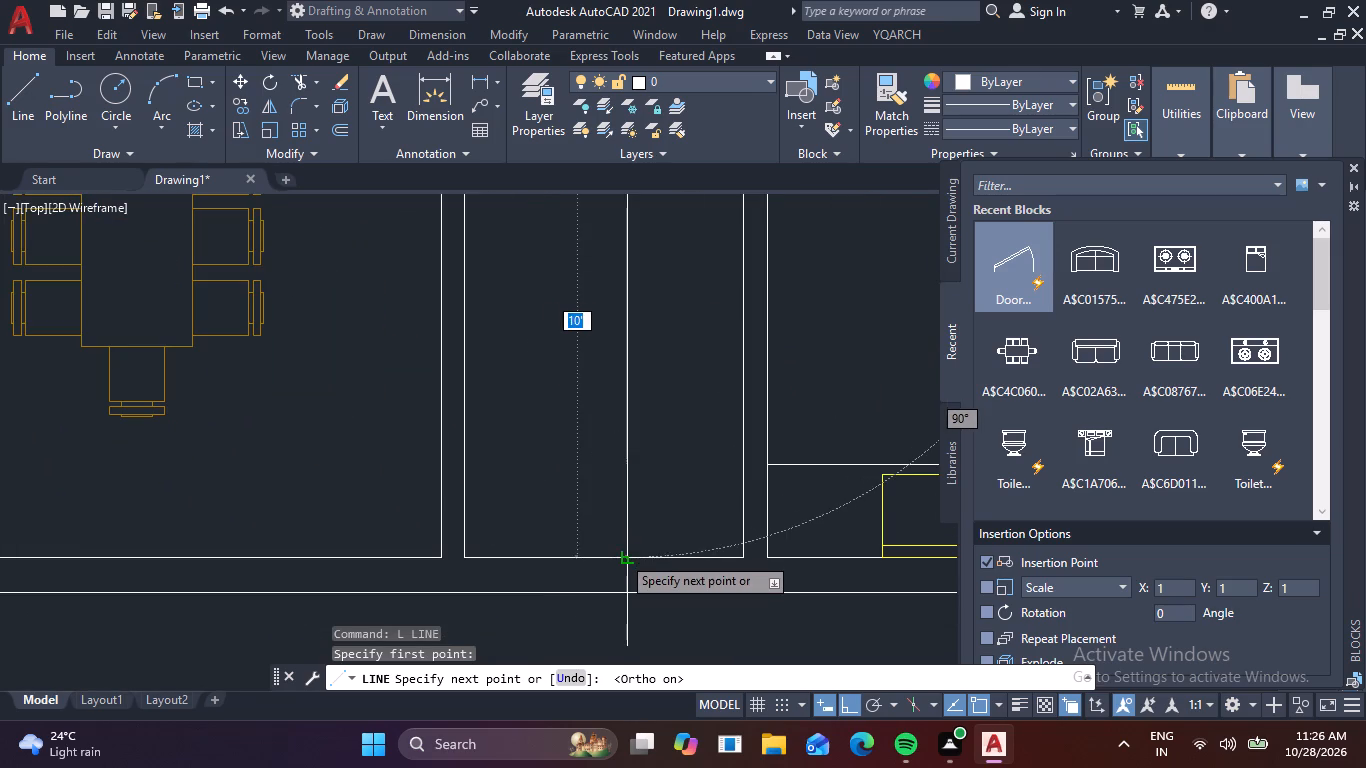
left_click(621, 555)
key("Escape")
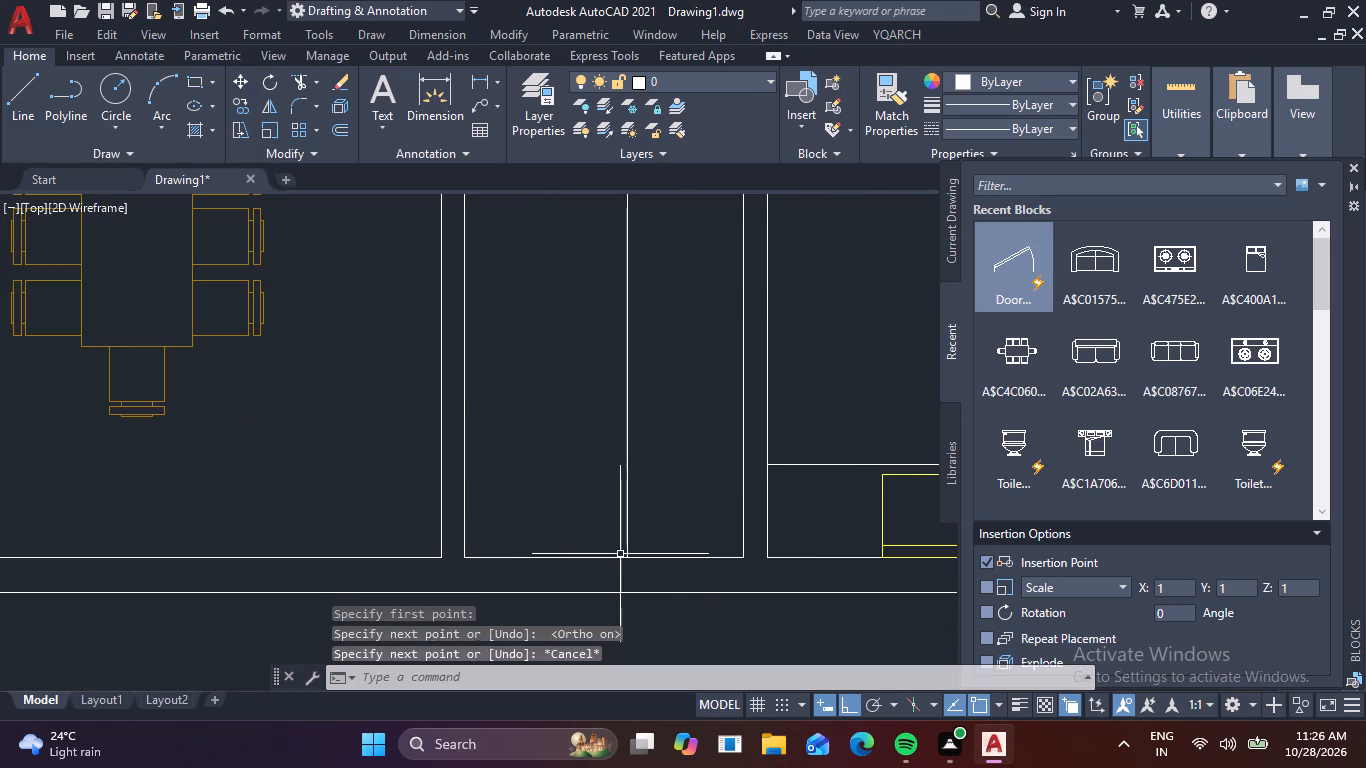
Make WASHROOM the current layer.
scroll(605, 519, "down", 2)
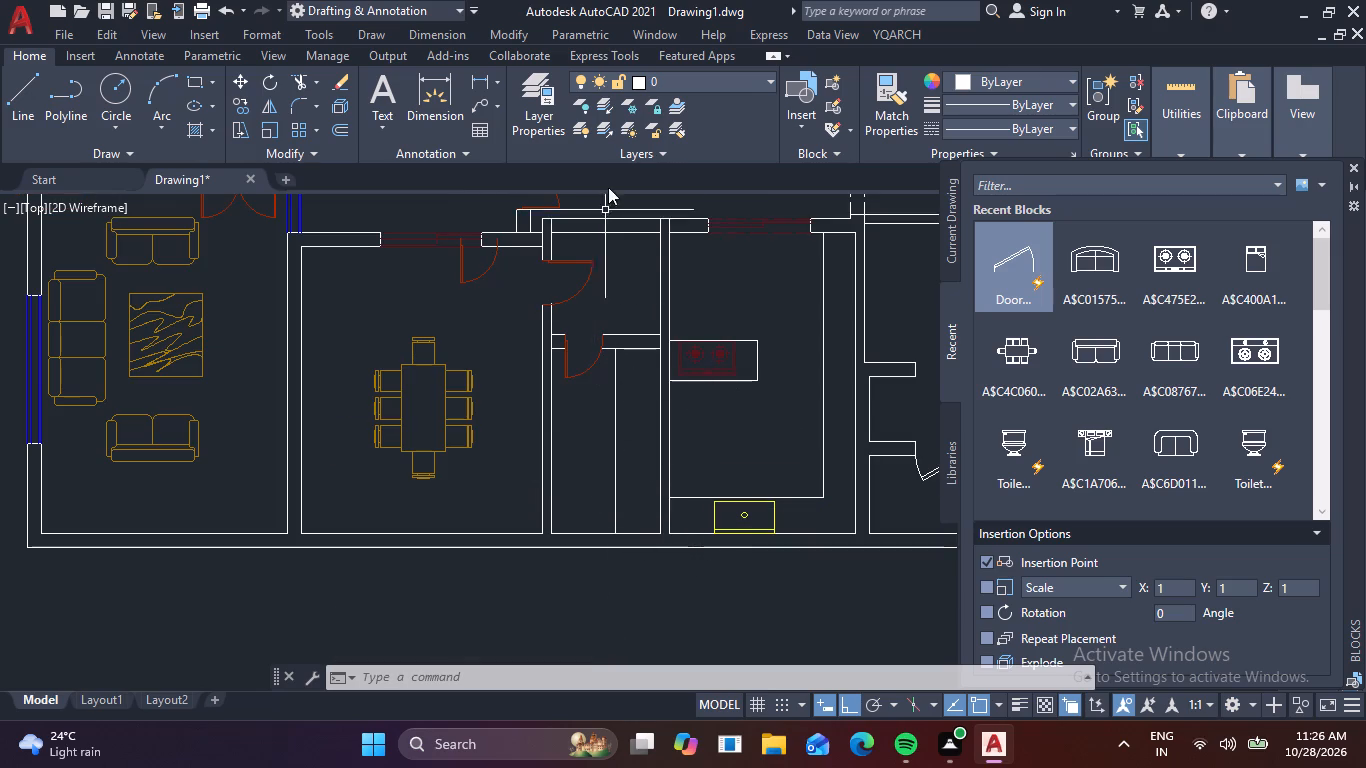
left_click(531, 105)
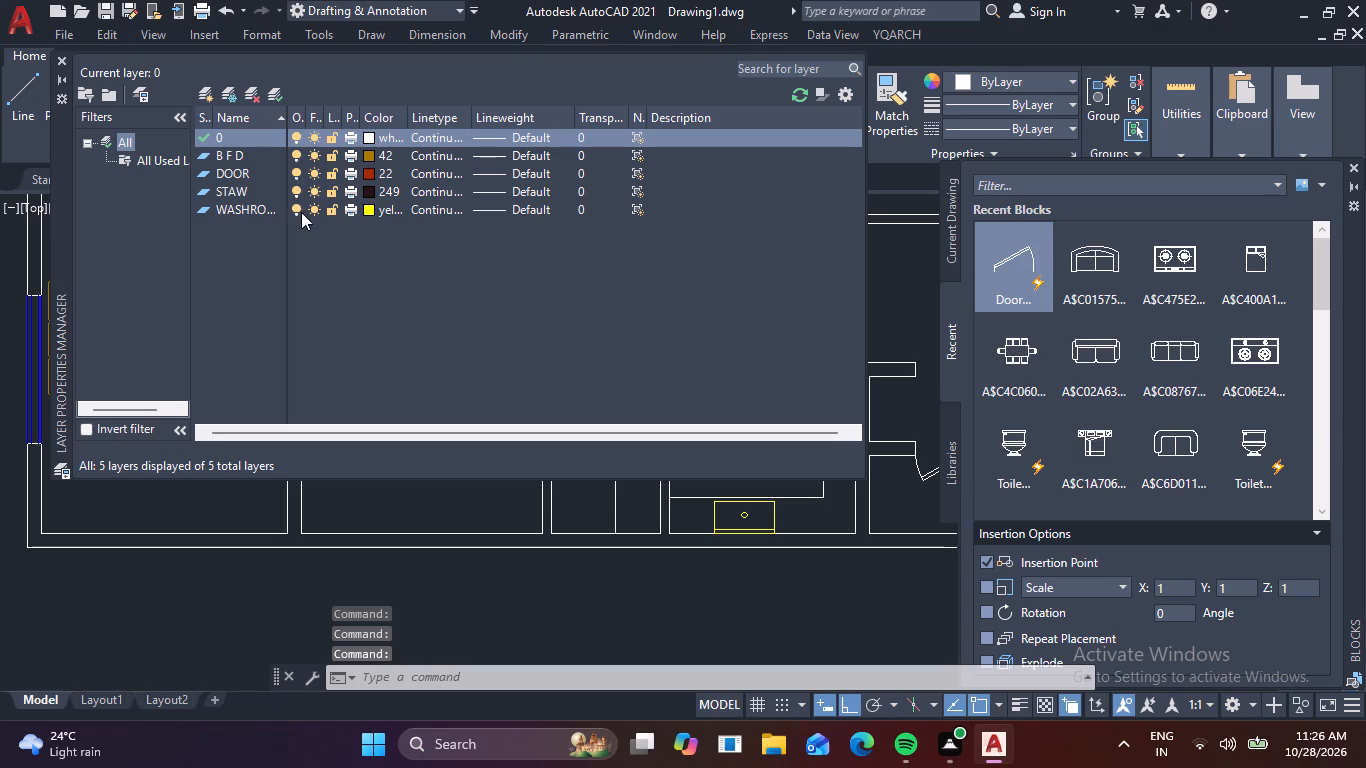
left_click(271, 209)
left_click(271, 87)
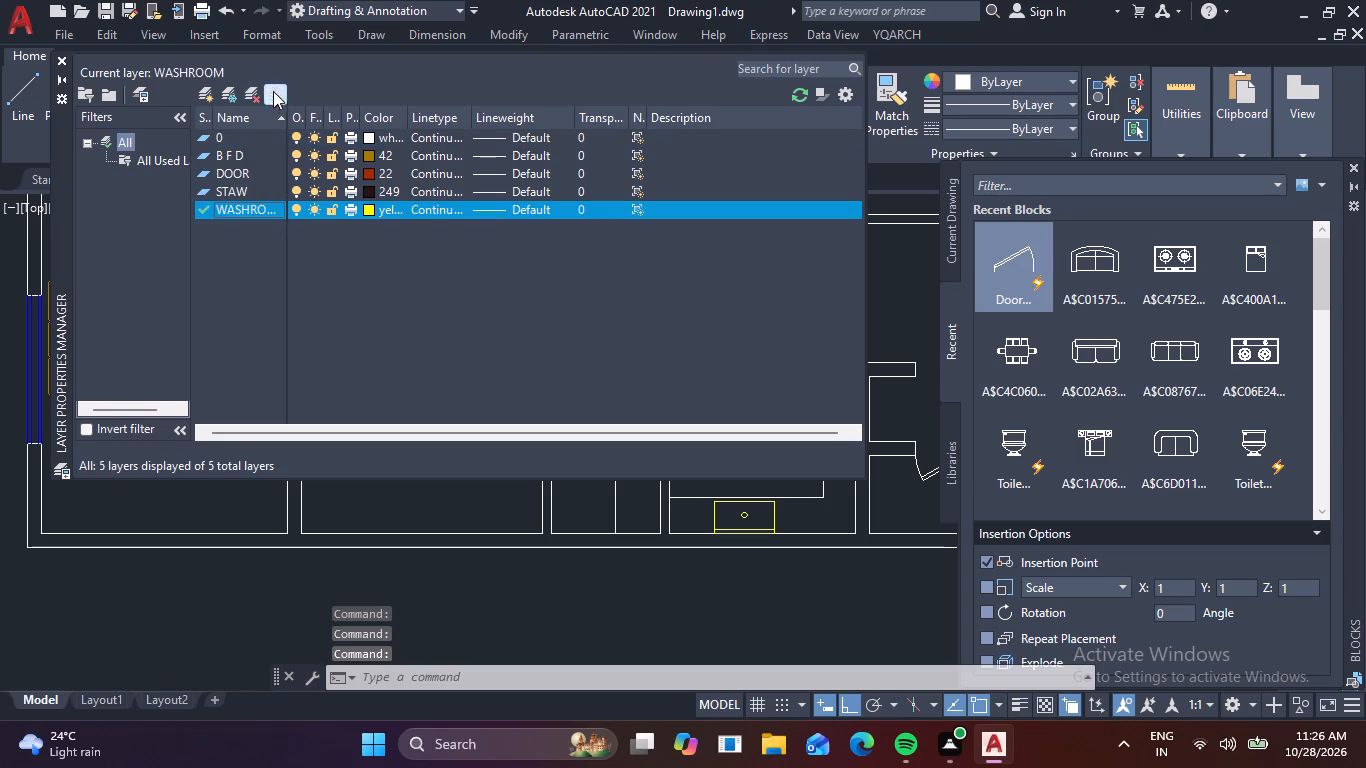
left_click(276, 96)
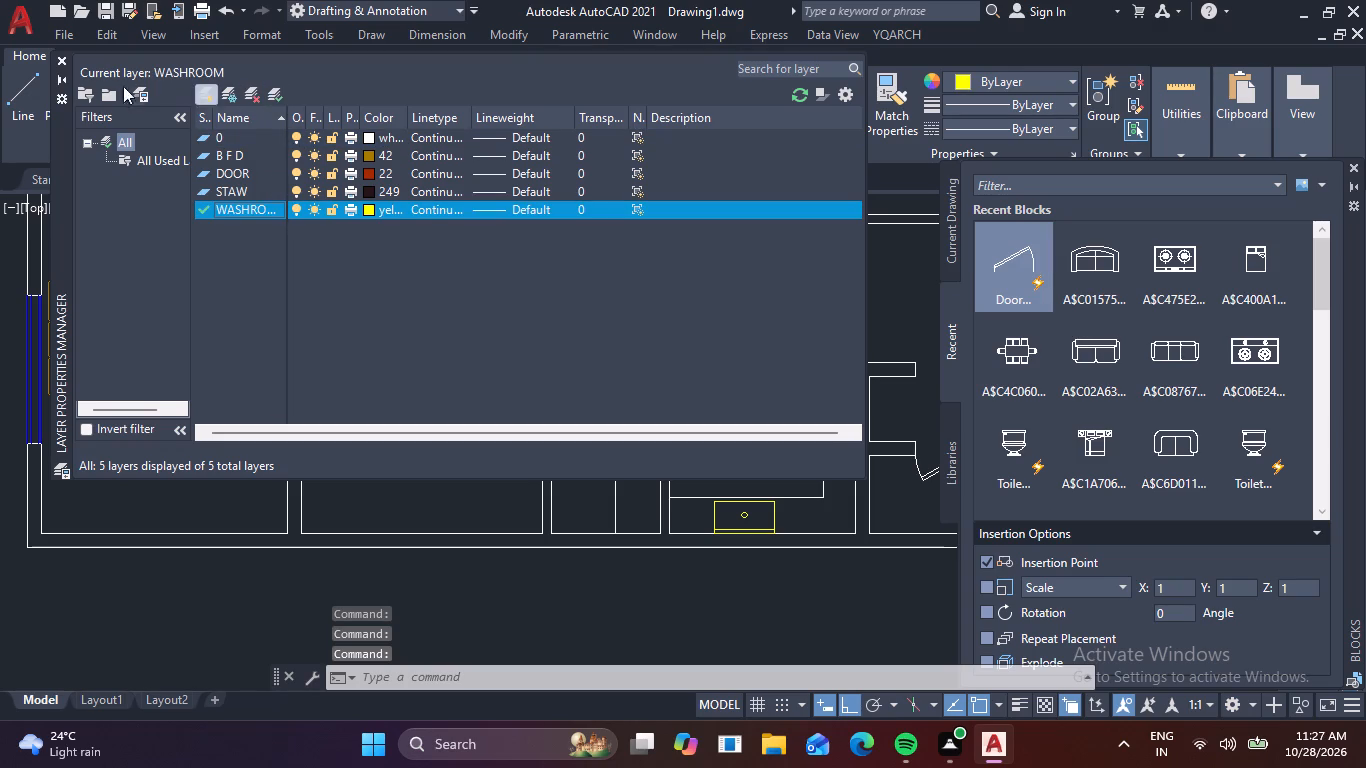
left_click(47, 55)
left_click(67, 55)
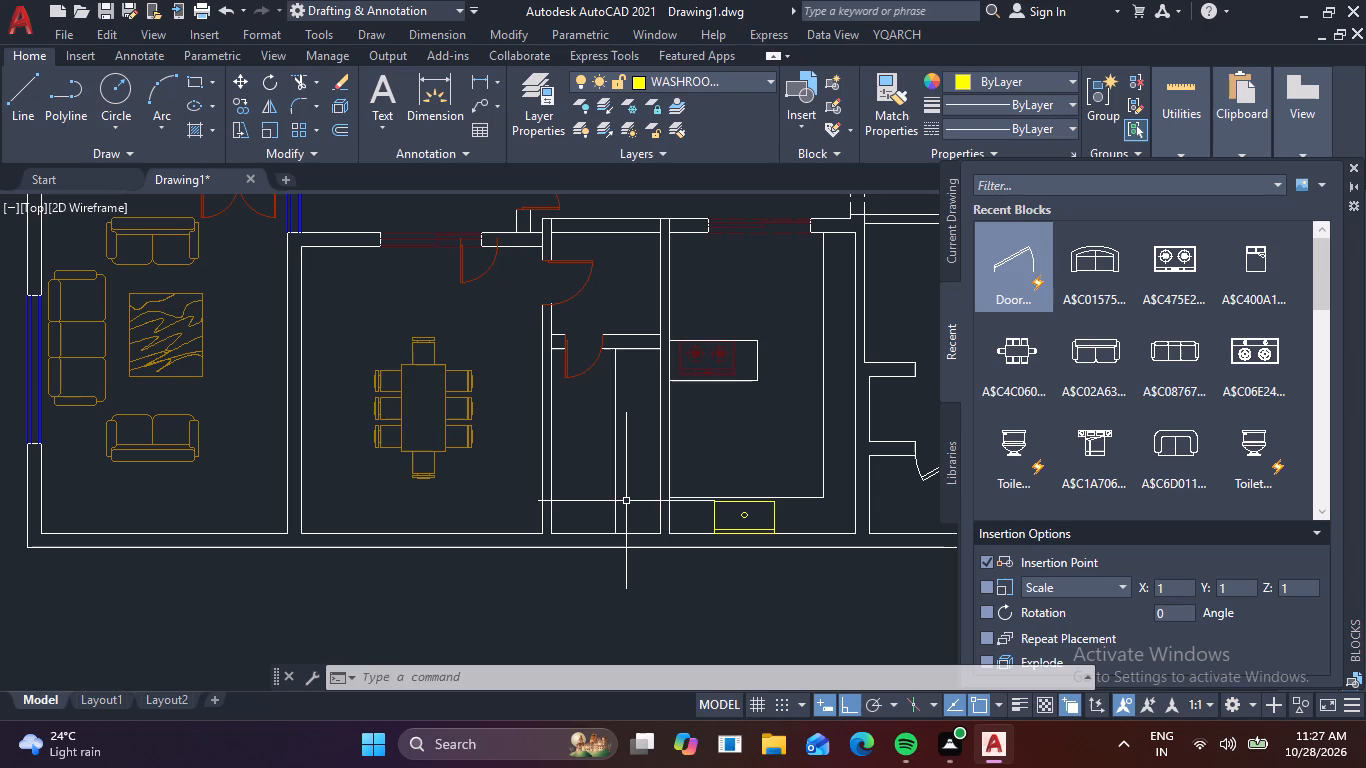
Draw an upright sink rectangle between the new vertical line and the narrow room's east wall.
key("r")
key("e")
key("c")
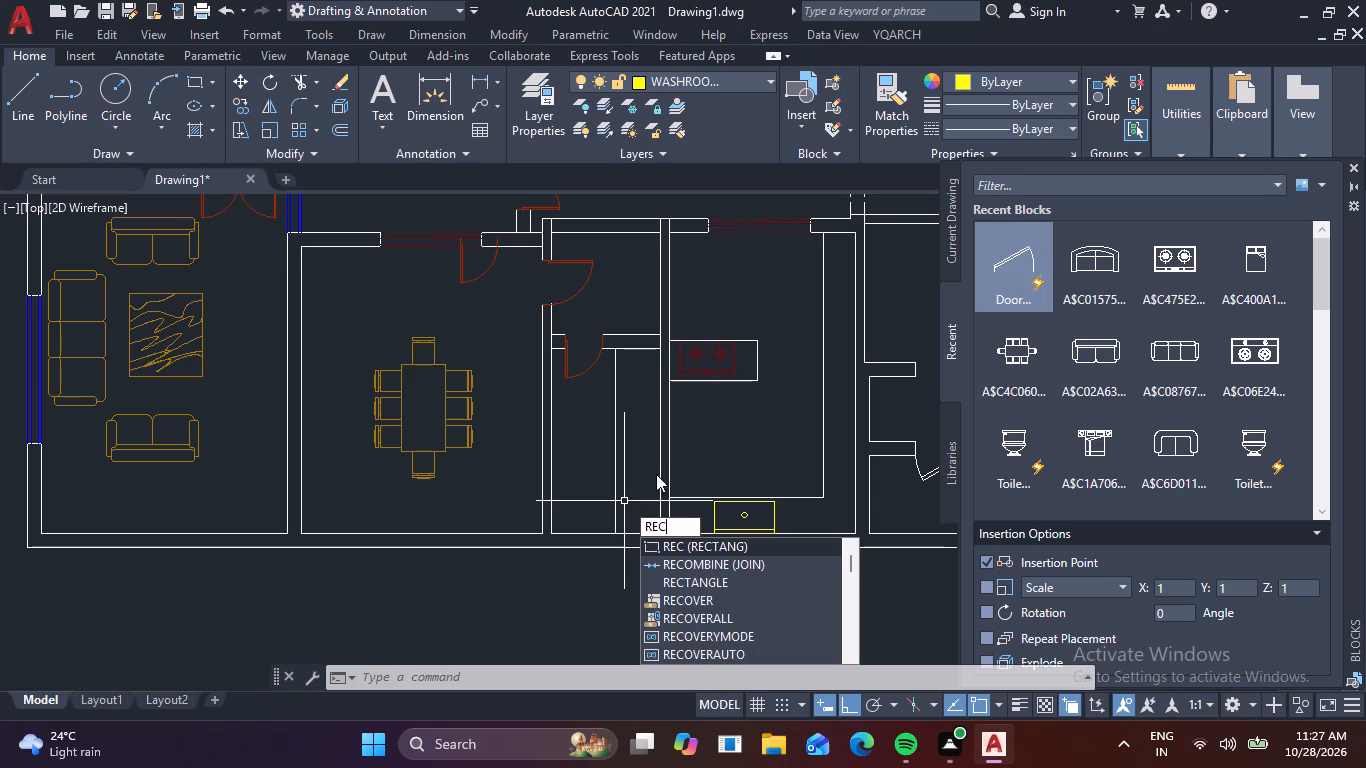
key("space")
scroll(626, 463, "up", 2)
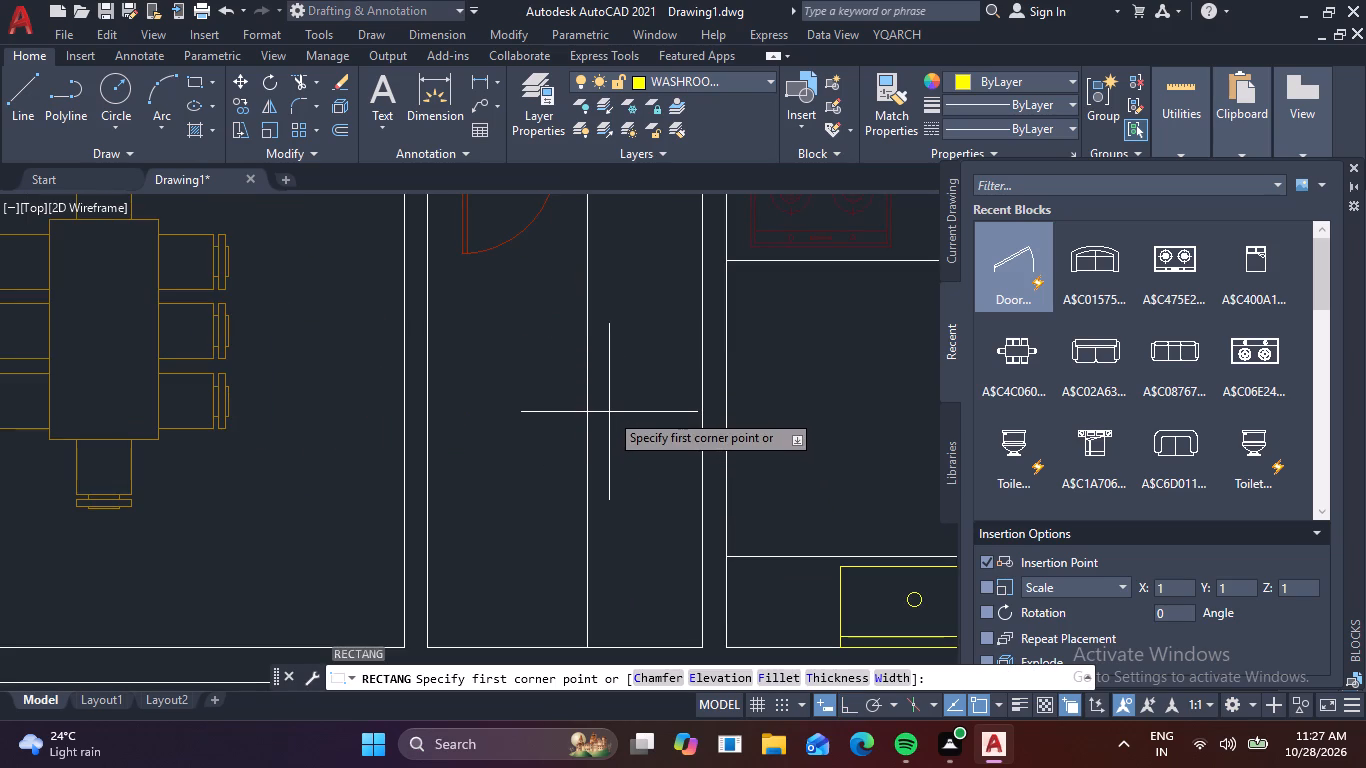
left_click(600, 390)
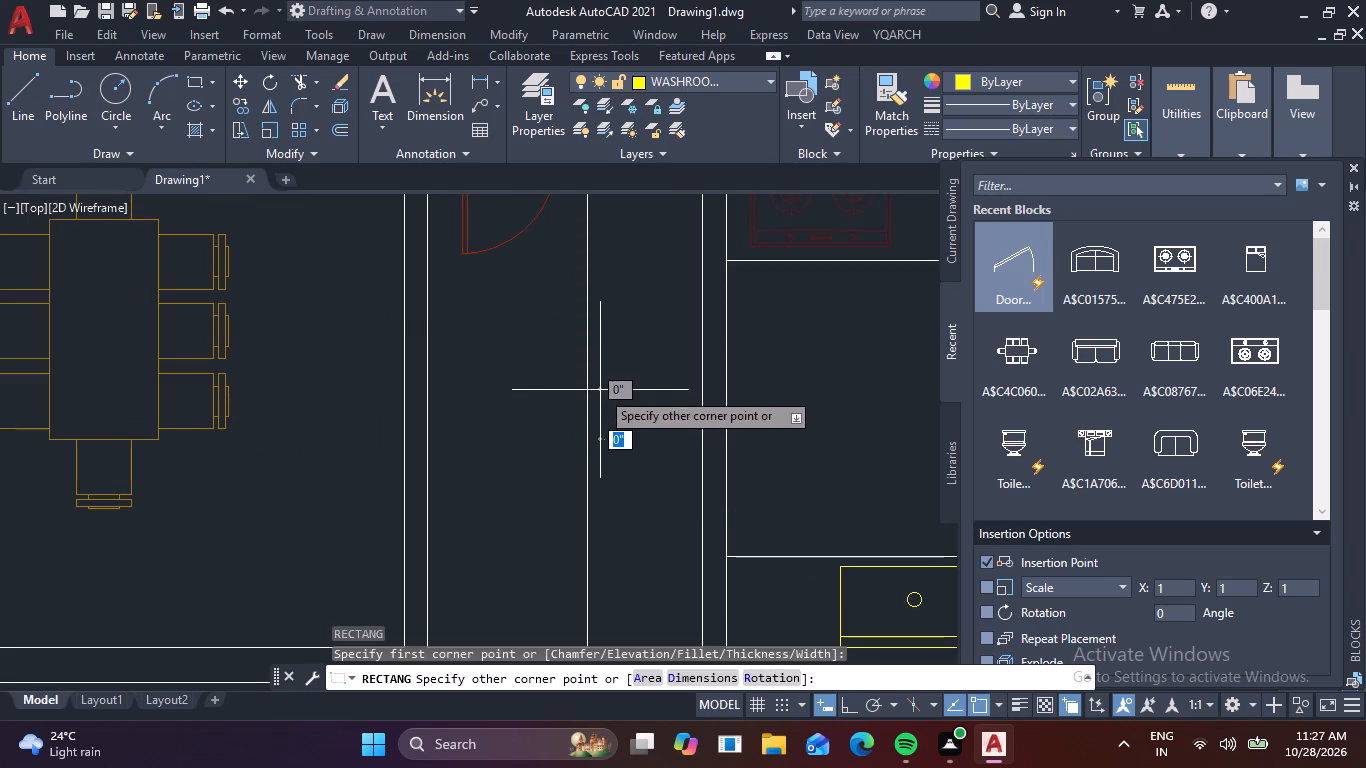
left_click(692, 538)
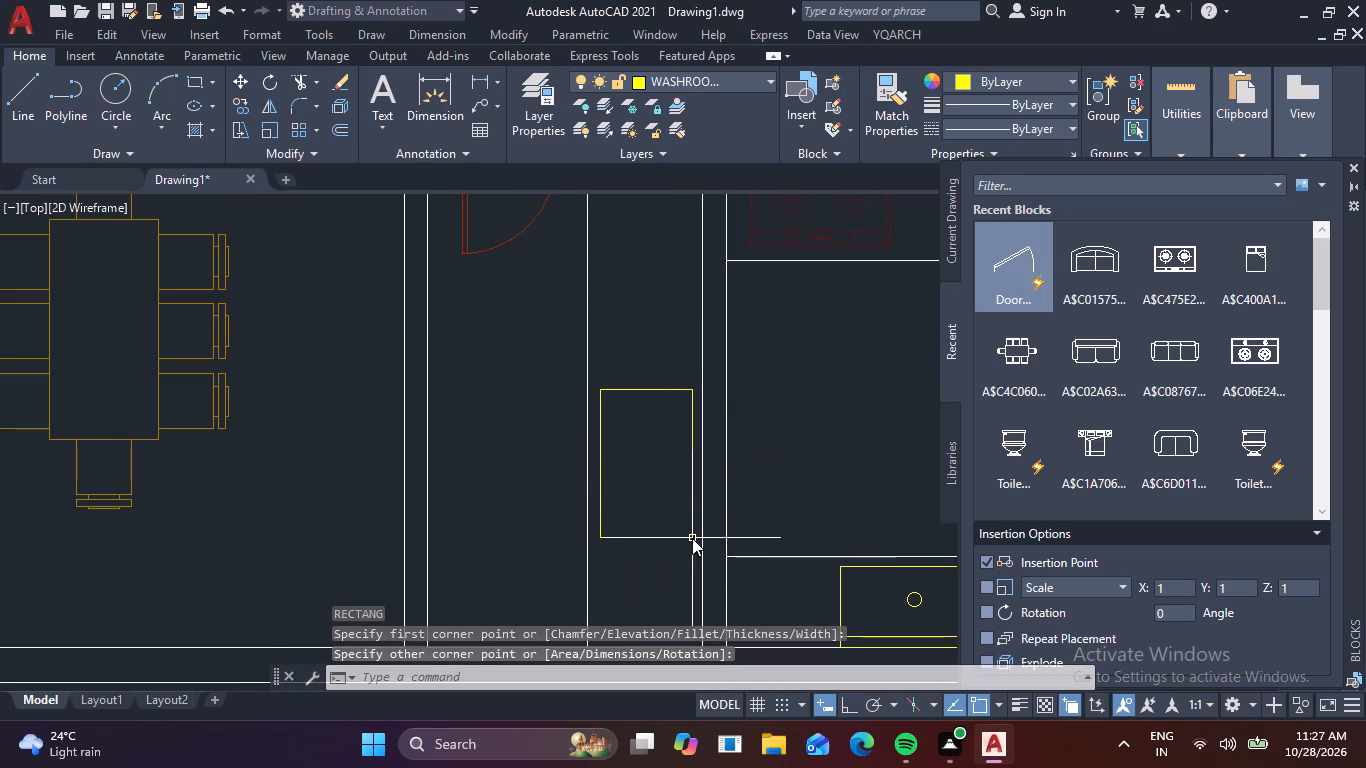
Draw a vertical line across the full height of the new rectangle, close to its east edge.
key("l")
key("space")
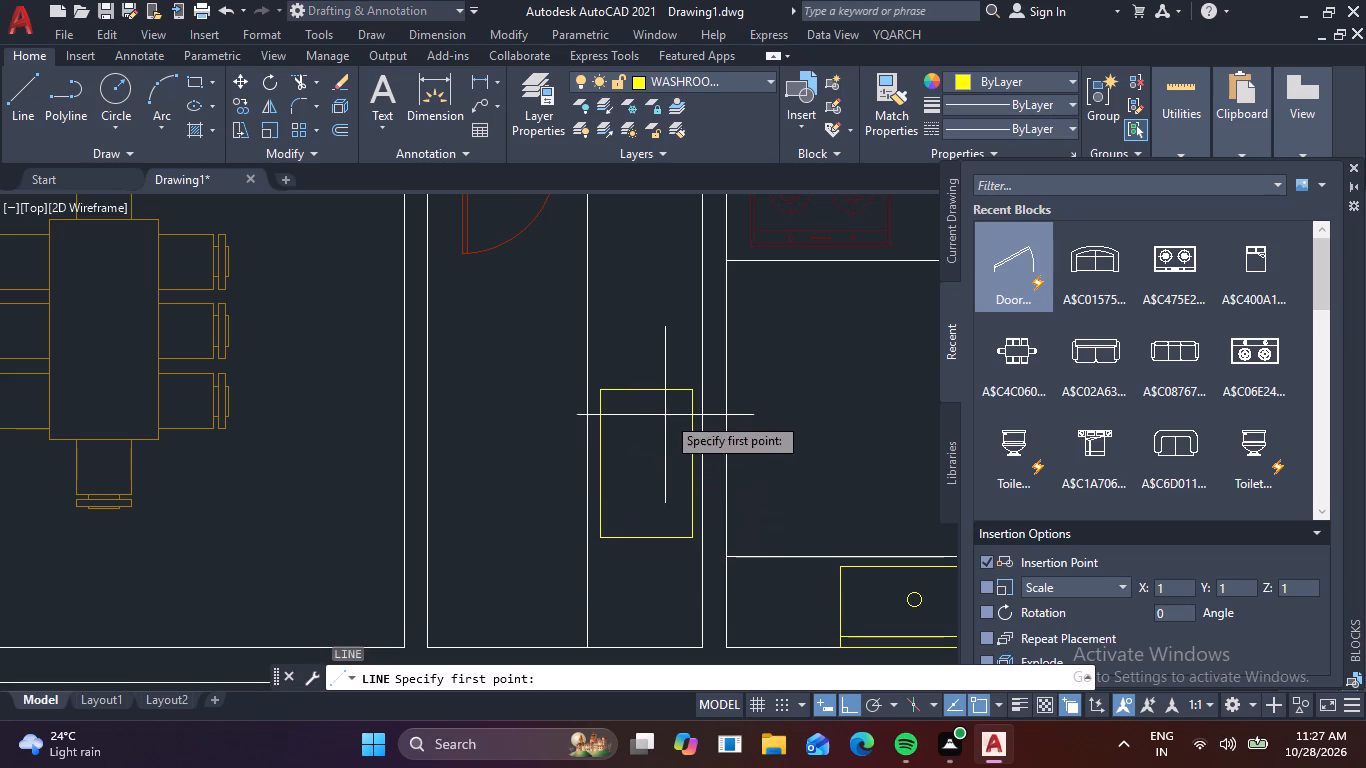
left_click(673, 393)
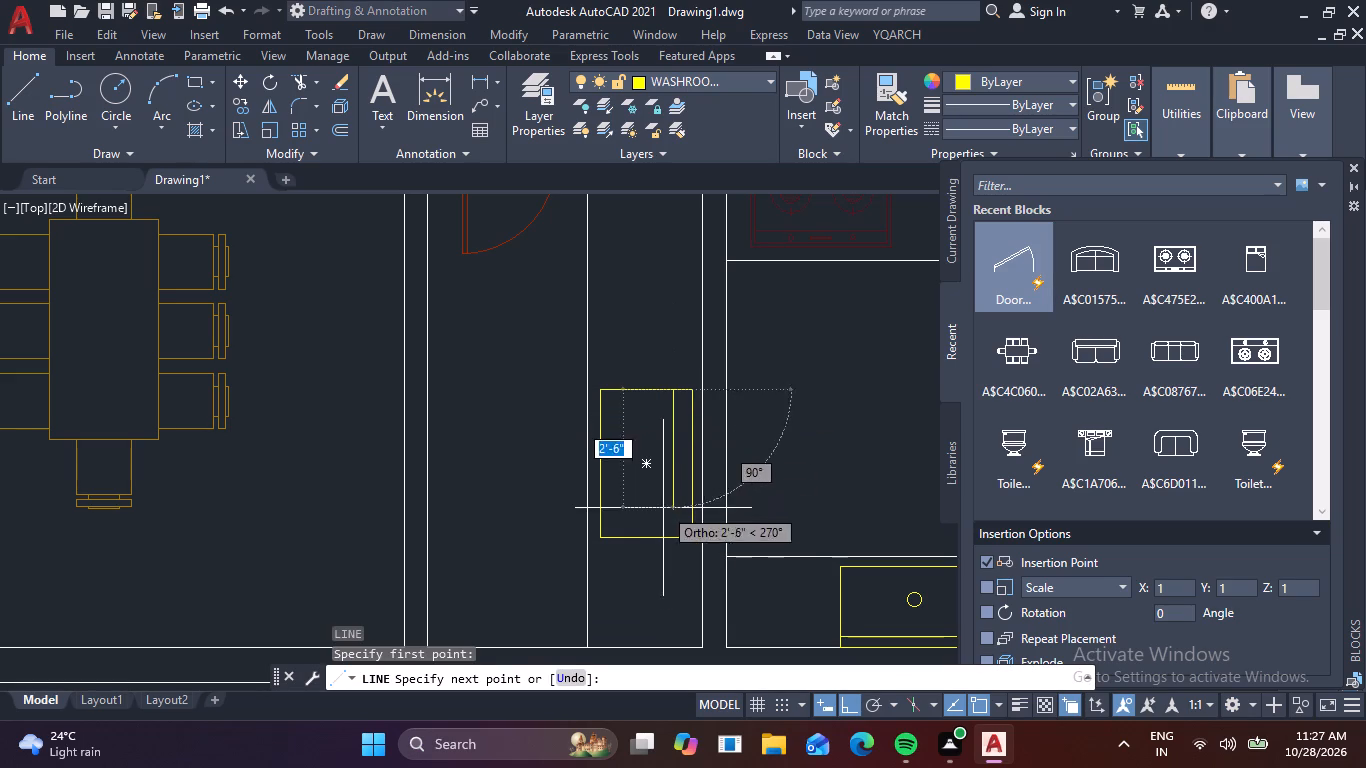
left_click(675, 539)
key("space")
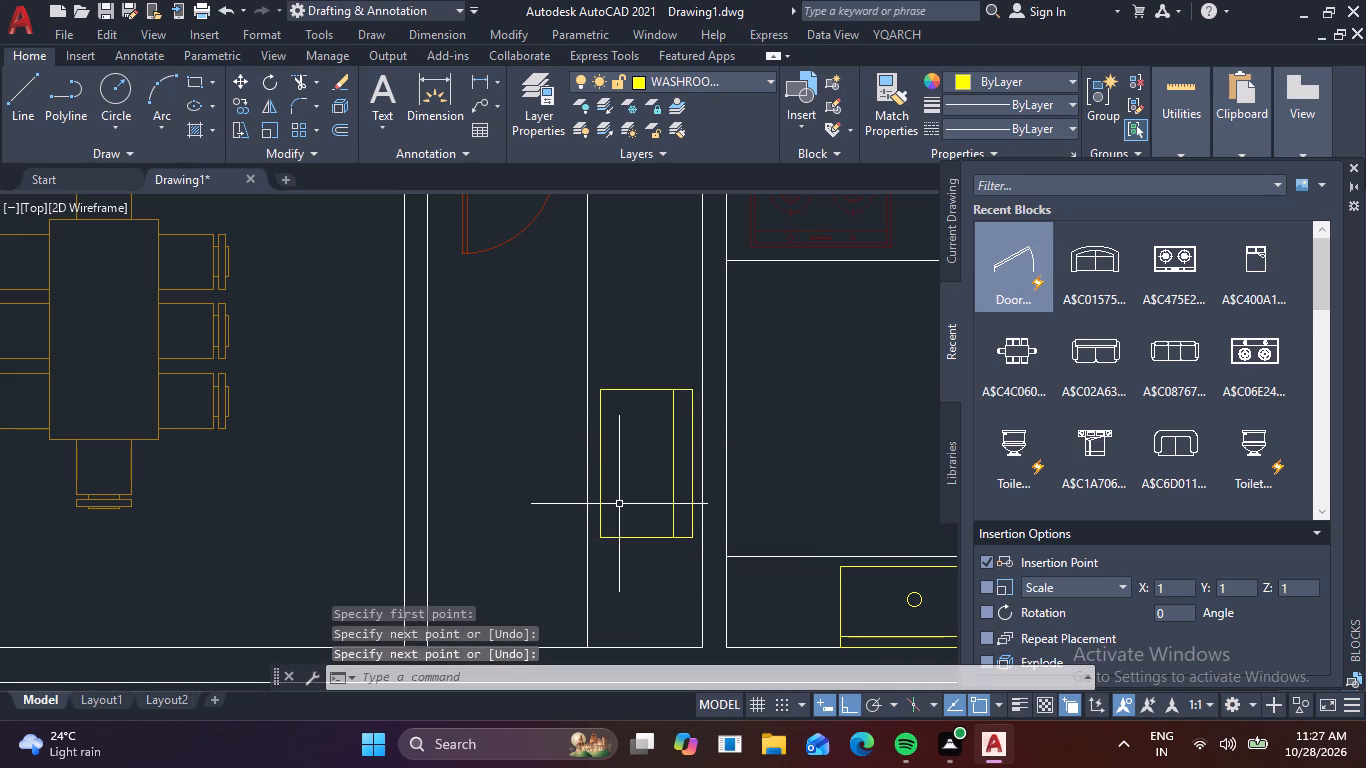
Draw a small drain circle at the middle of the new sink rectangle in the narrow room.
type("C")
key("space")
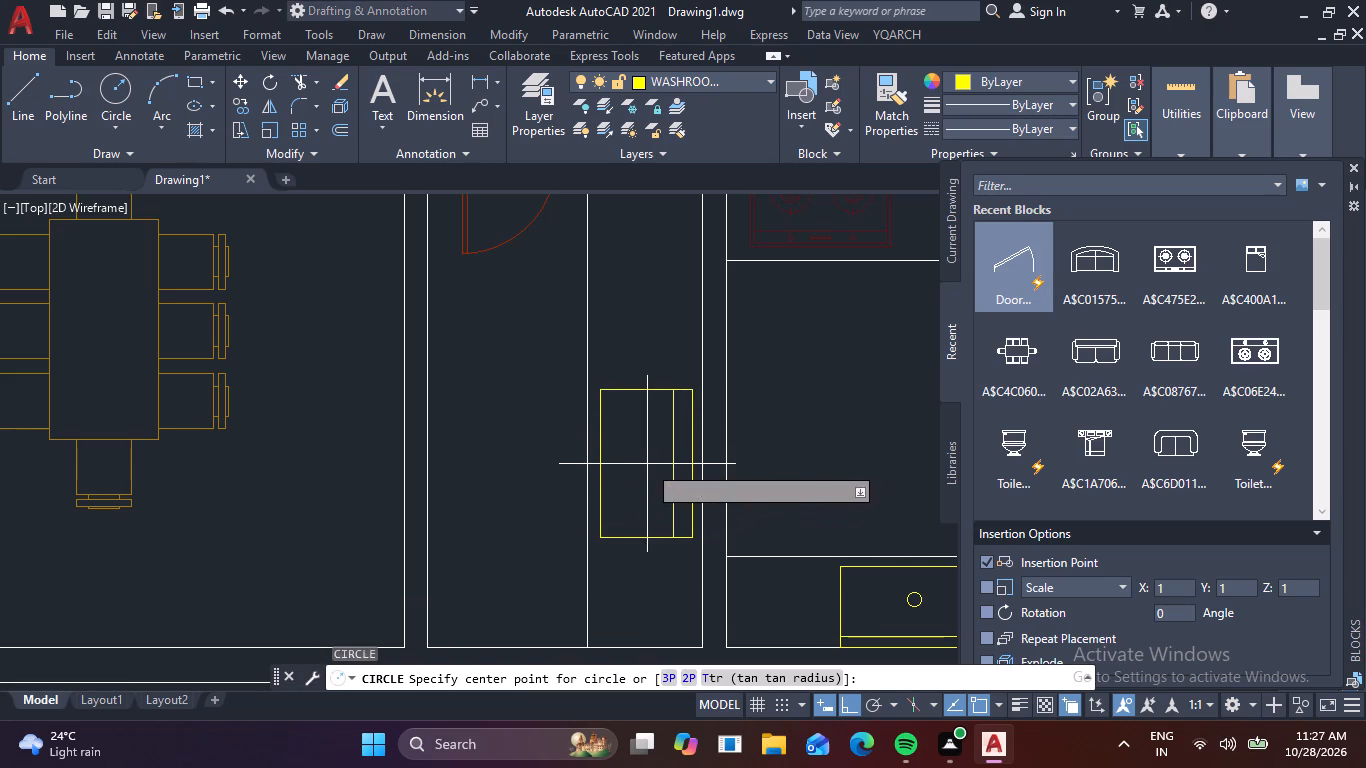
left_click(650, 461)
left_click(653, 465)
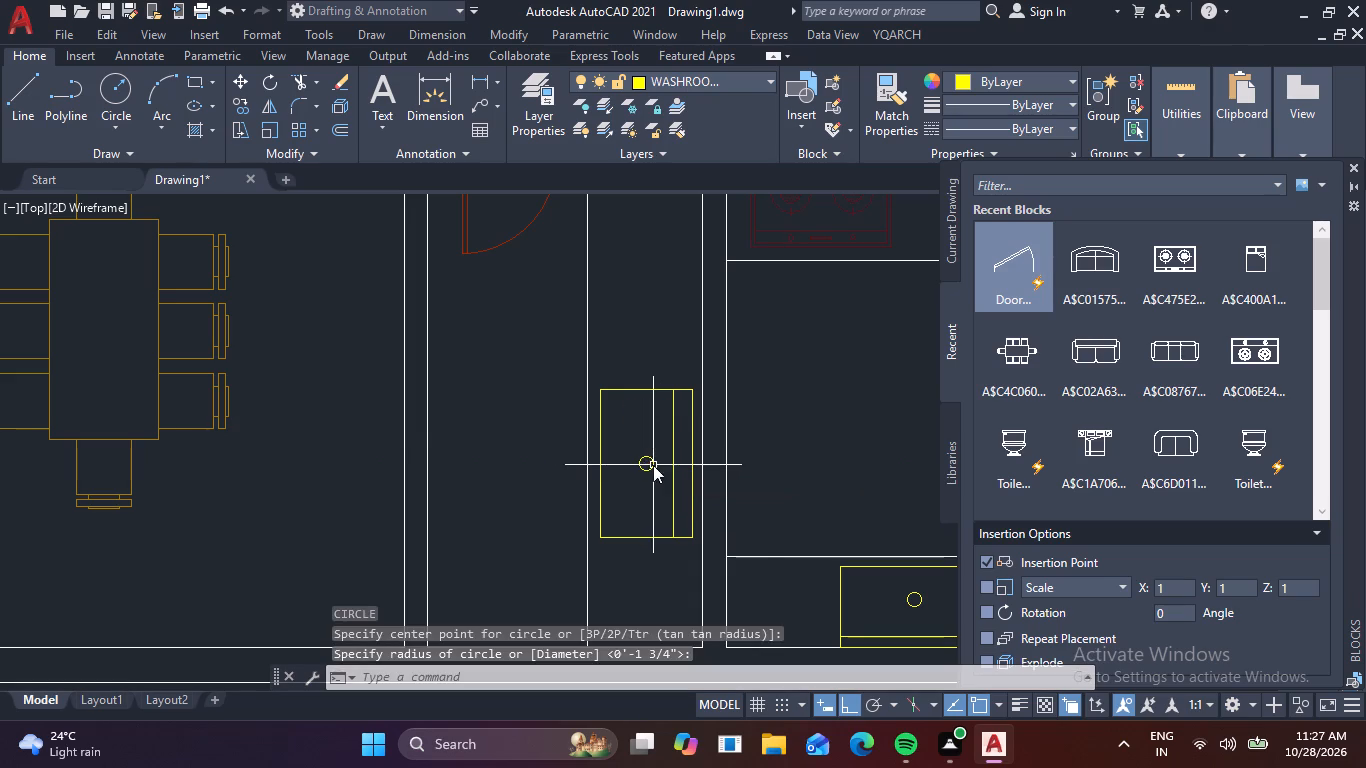
scroll(598, 557, "down", 1)
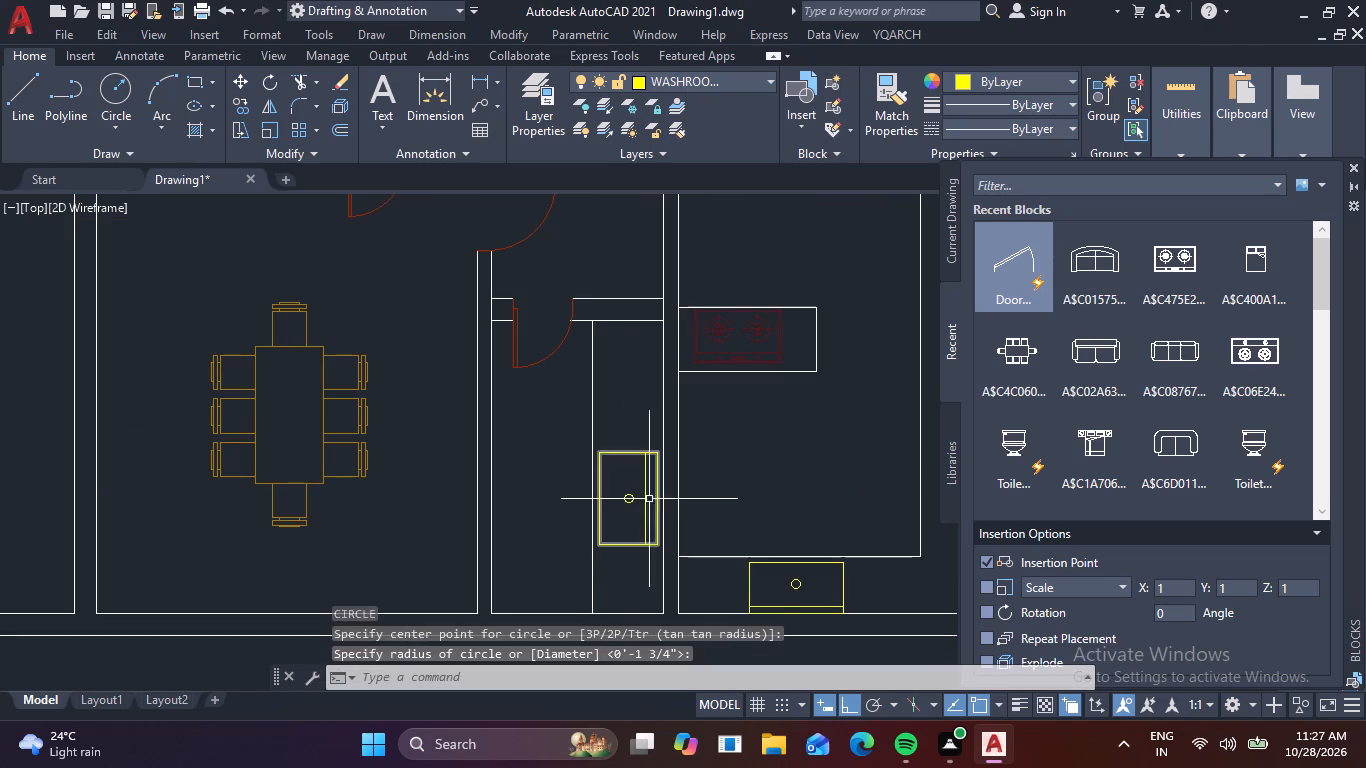
key("Escape")
Copy the kitchen's two-burner stove horizontally west into the dining room, beside the dining table.
left_click(786, 358)
left_click(763, 350)
key("c")
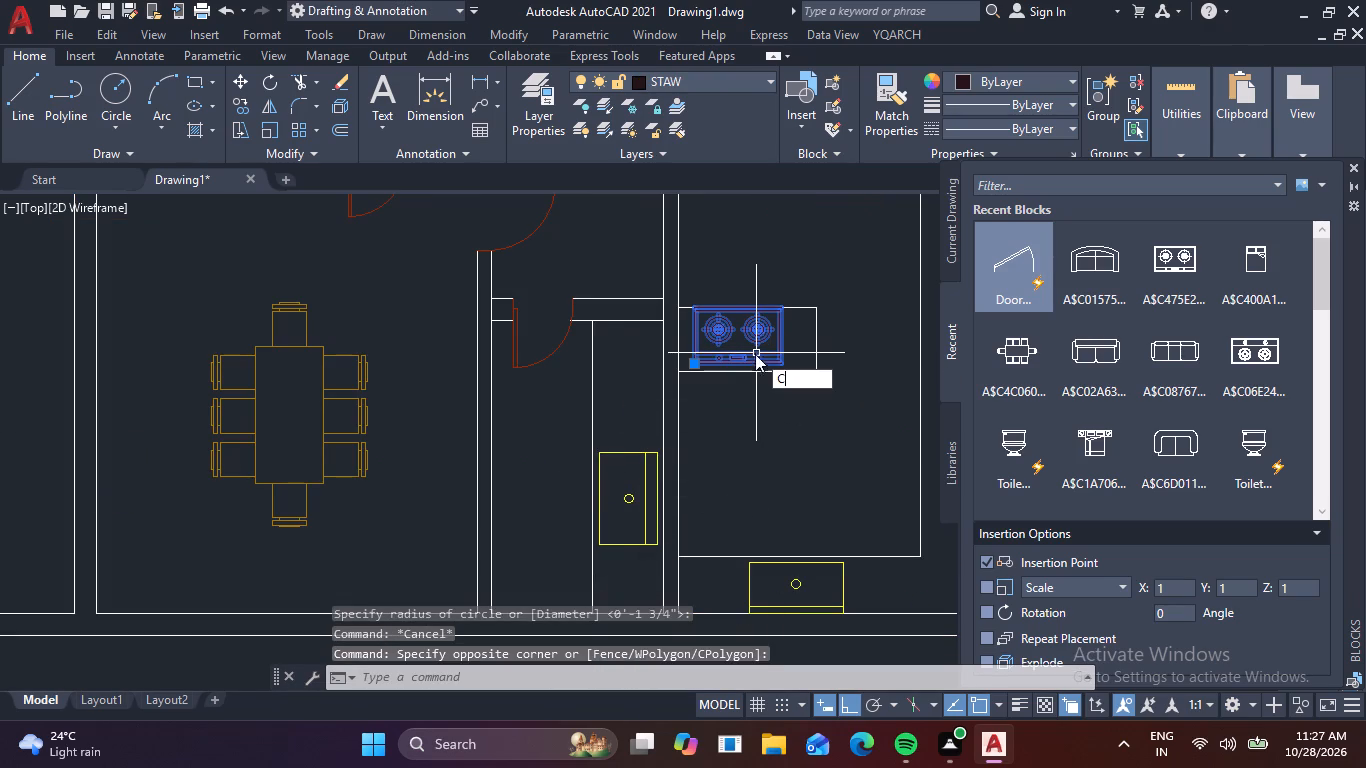
key("o")
key("space")
left_click(741, 355)
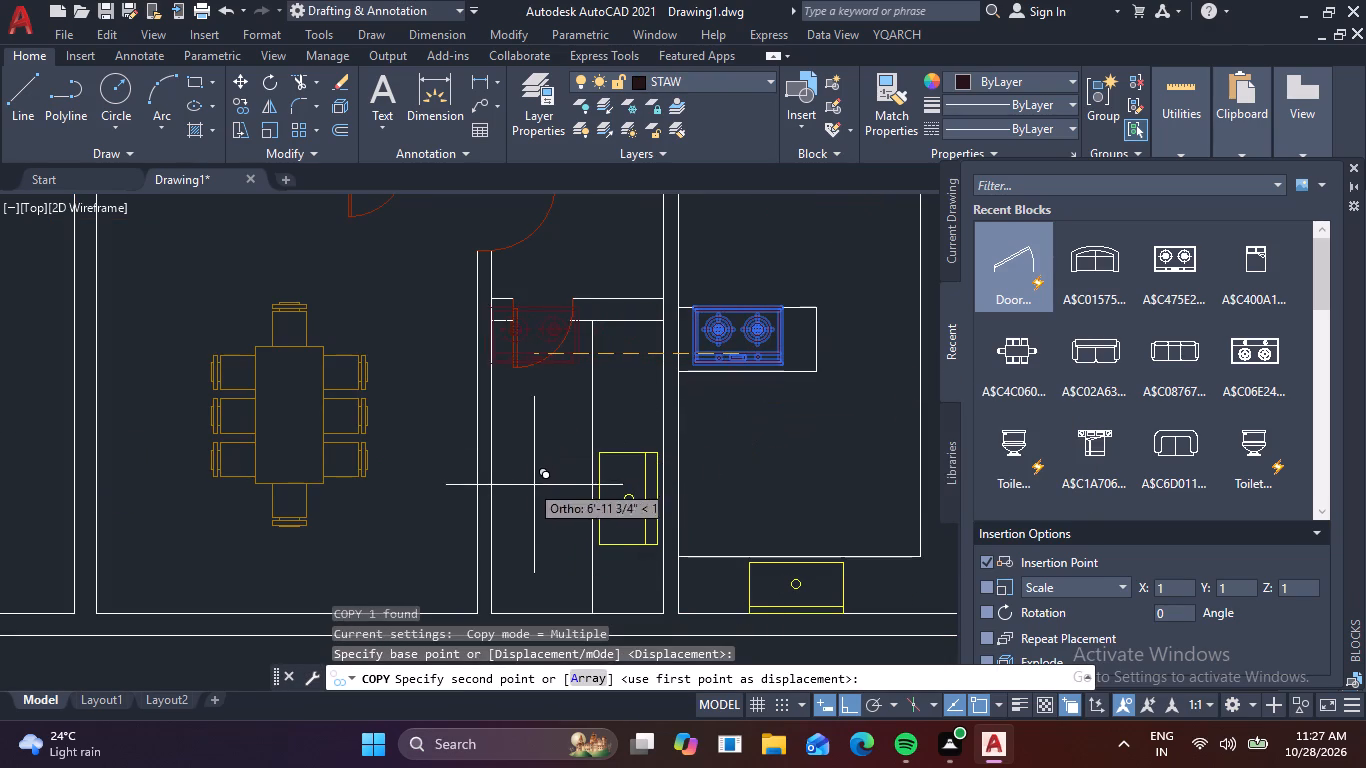
left_click(411, 385)
key("Escape")
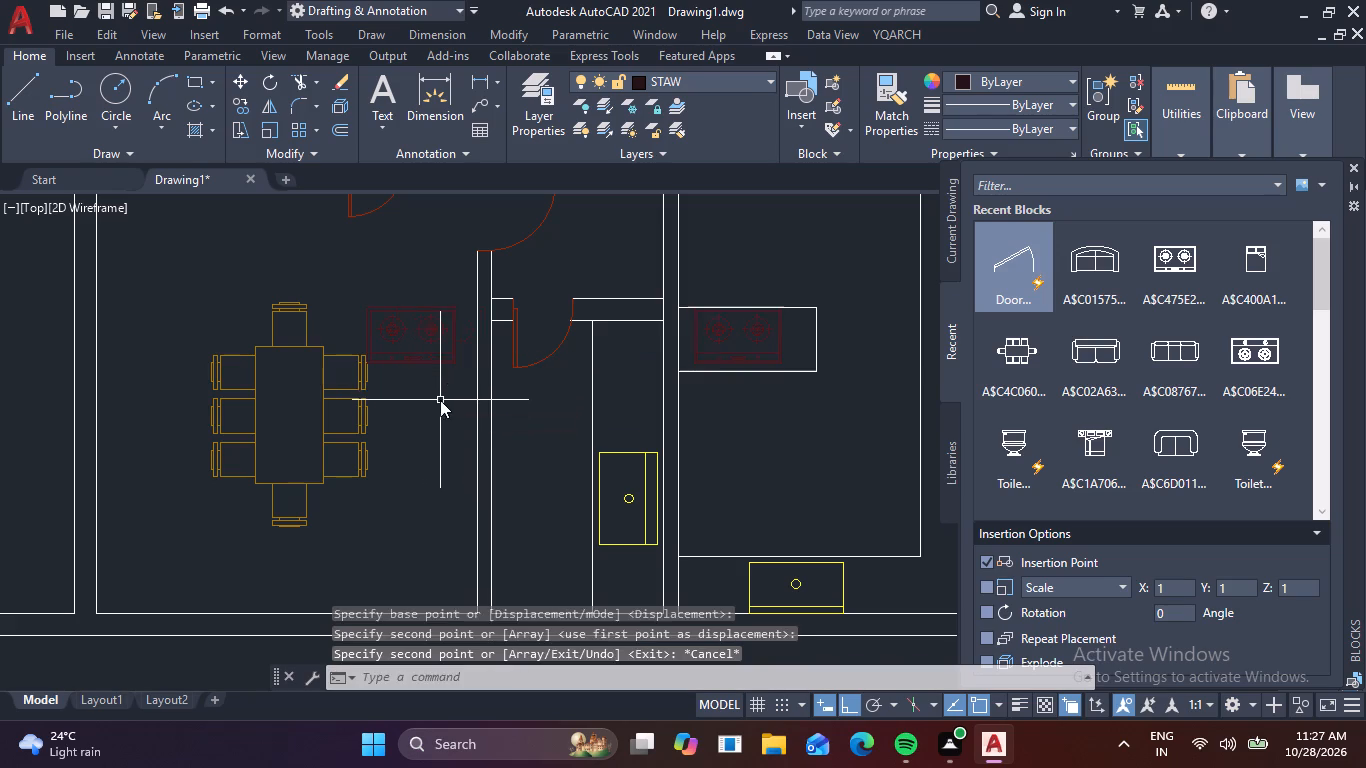
Rotate the copied stove a quarter turn clockwise so its knobs face west.
left_click(440, 378)
left_click(394, 342)
type("RO")
key("space")
left_click(449, 372)
left_click(395, 493)
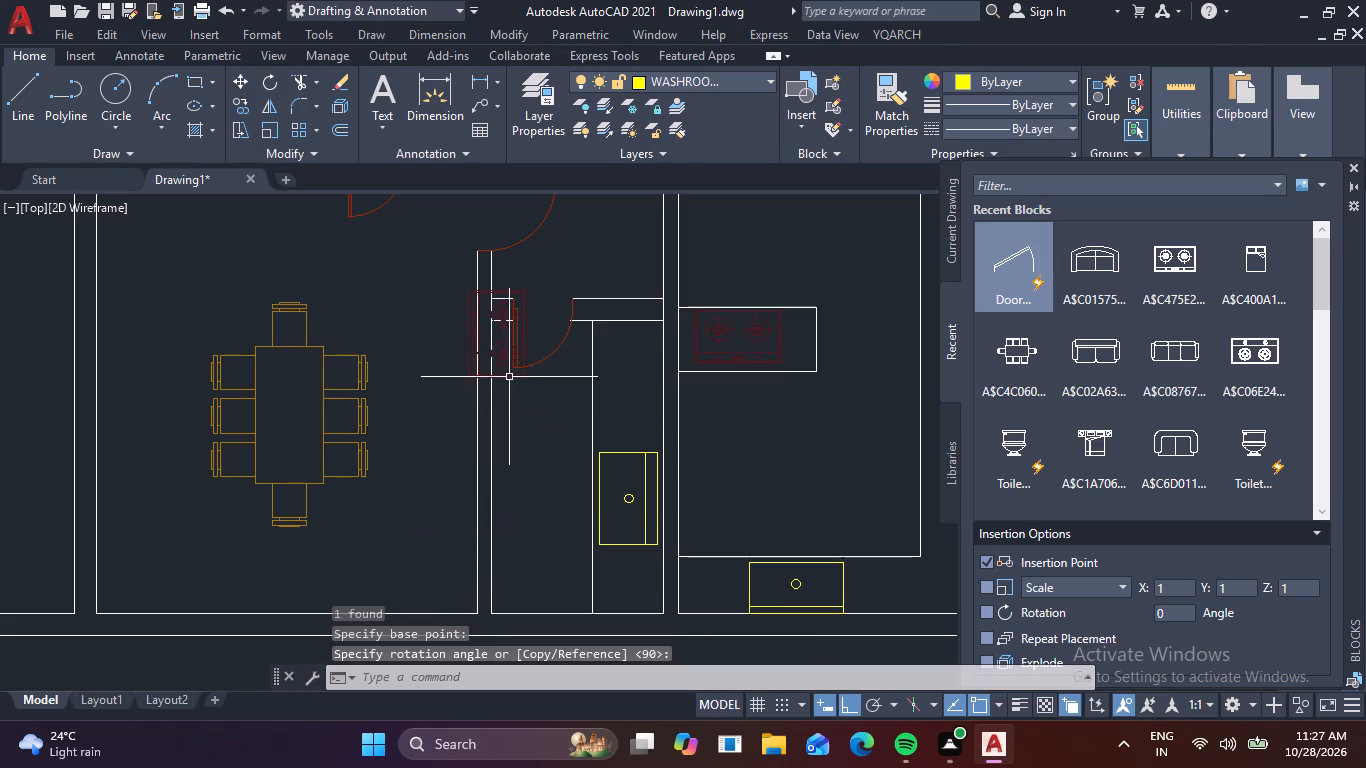
Move the rotated stove onto the narrow room's counter, just north of the new sink.
left_click(516, 380)
type("M")
key("space")
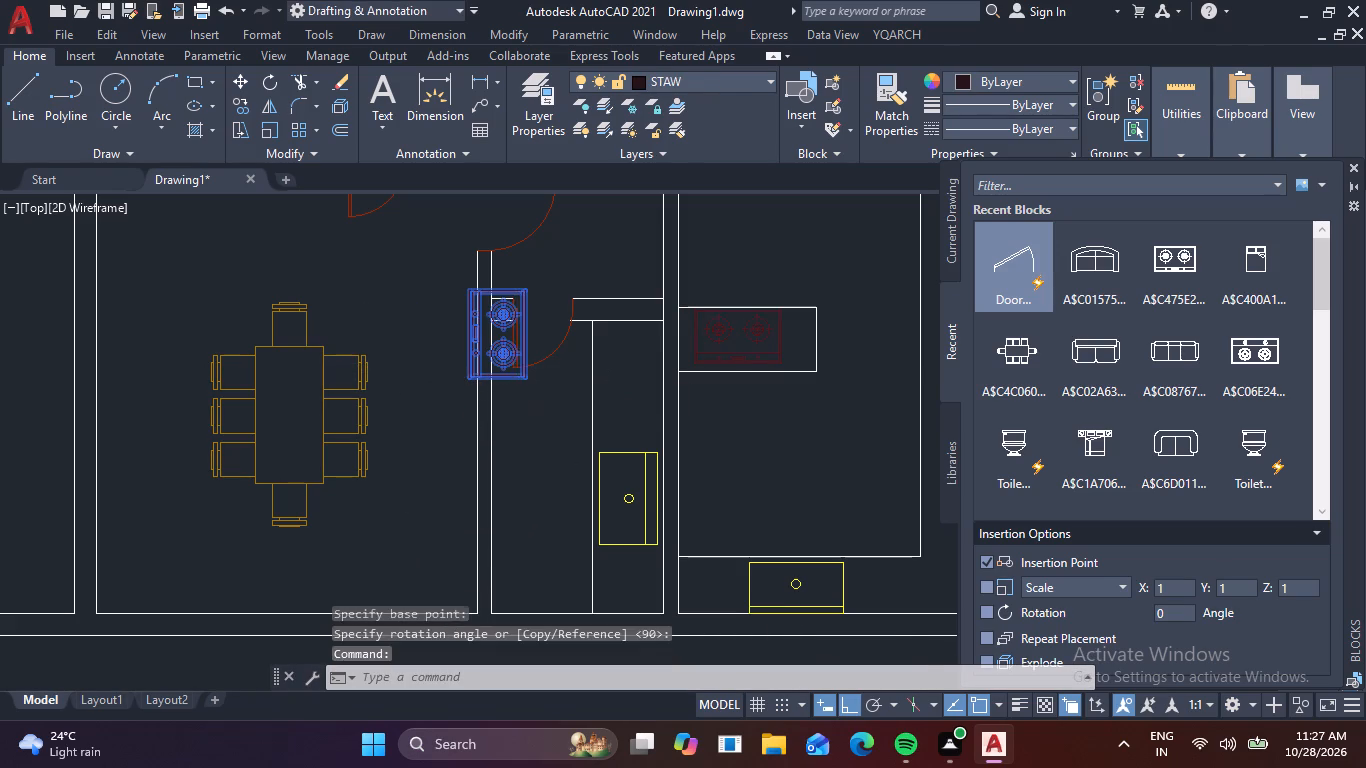
left_click(525, 336)
key("F8")
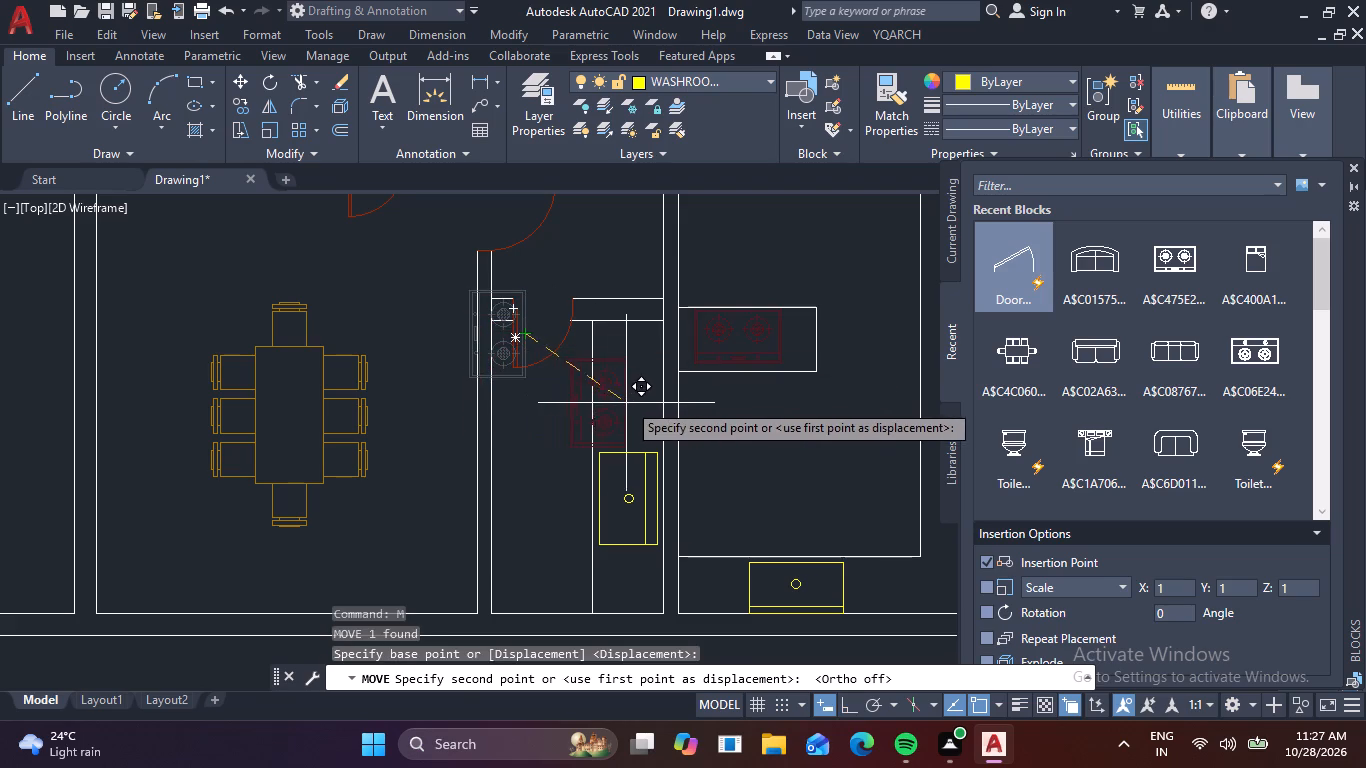
scroll(645, 388, "up", 1)
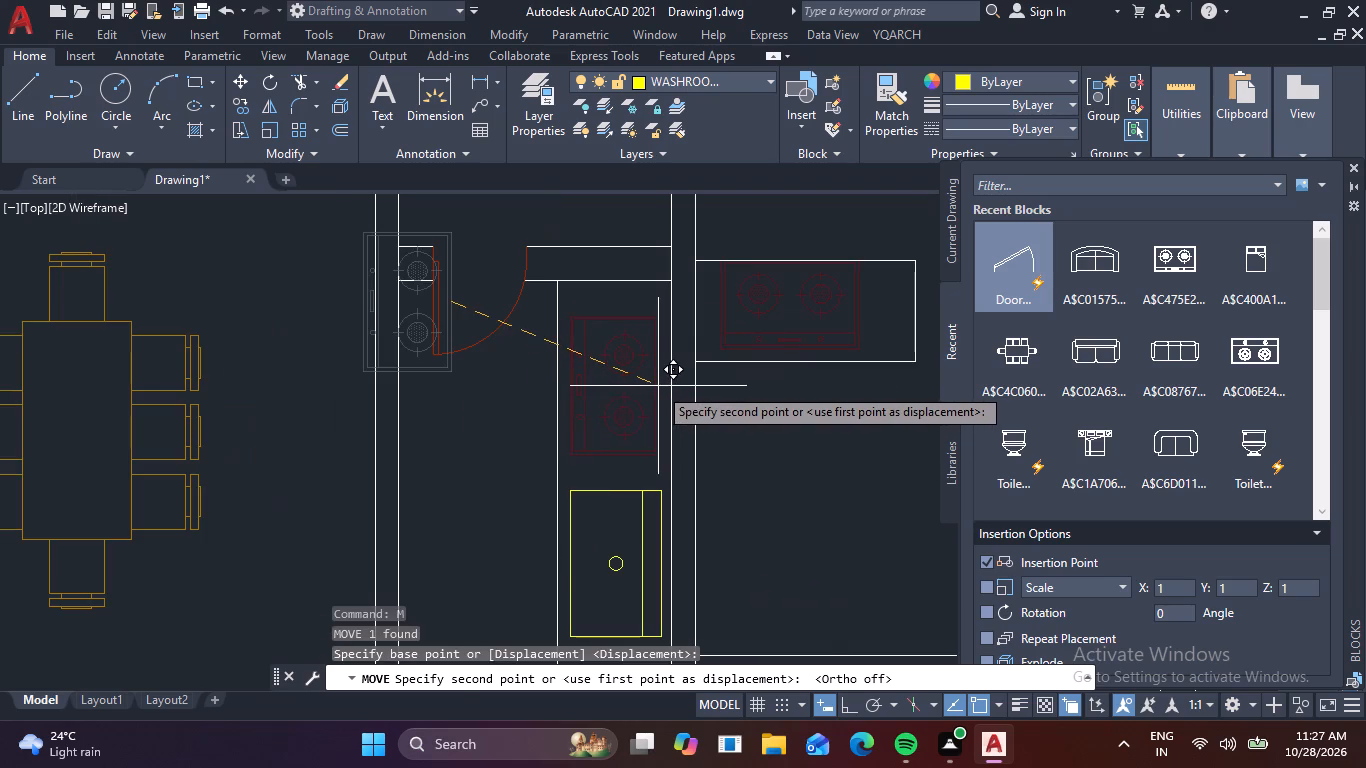
left_click(657, 386)
scroll(708, 530, "down", 1)
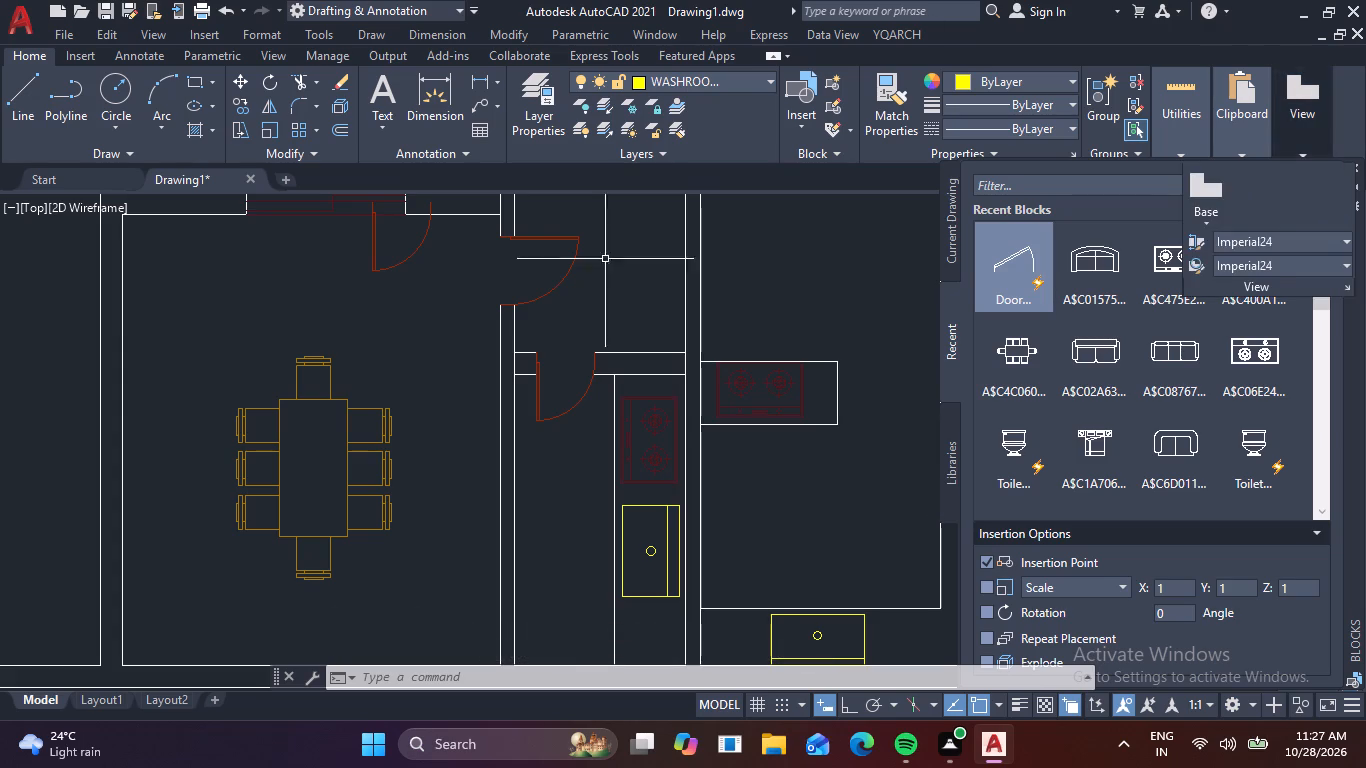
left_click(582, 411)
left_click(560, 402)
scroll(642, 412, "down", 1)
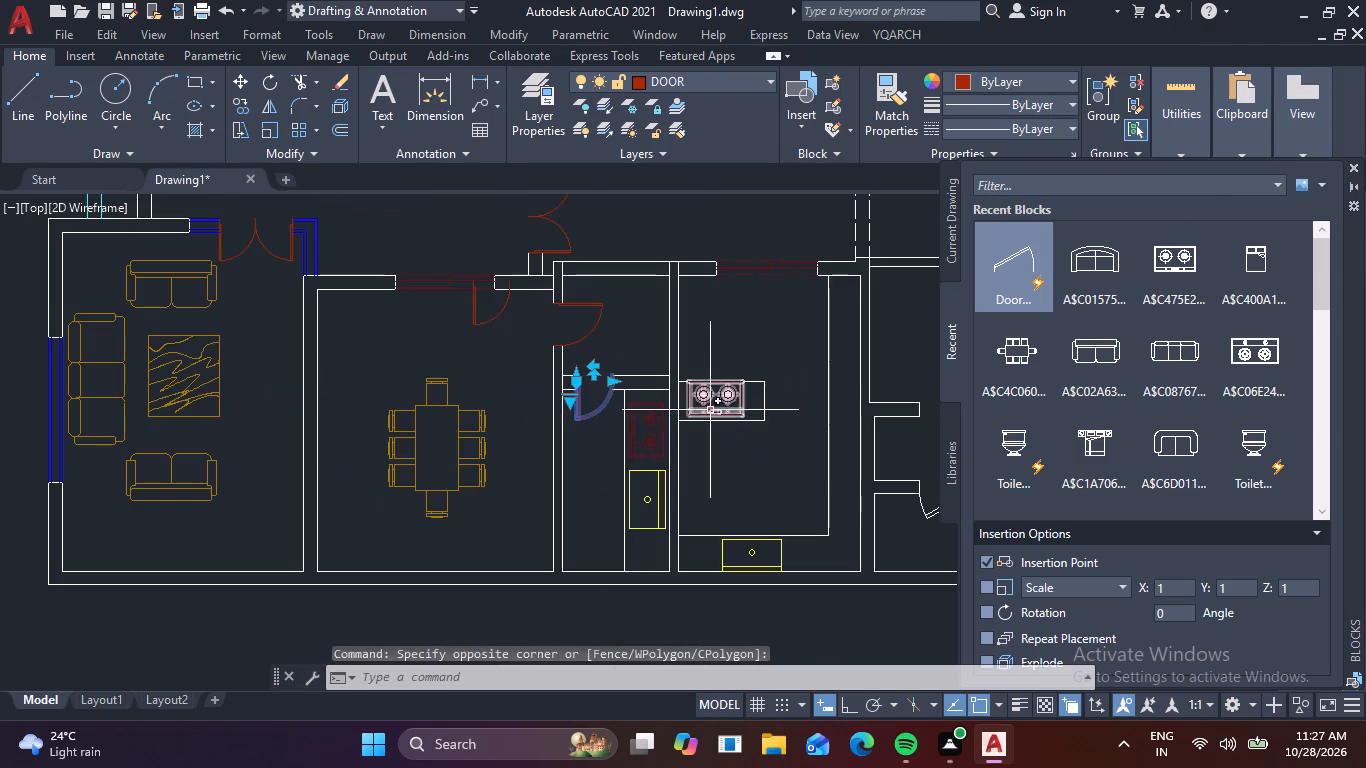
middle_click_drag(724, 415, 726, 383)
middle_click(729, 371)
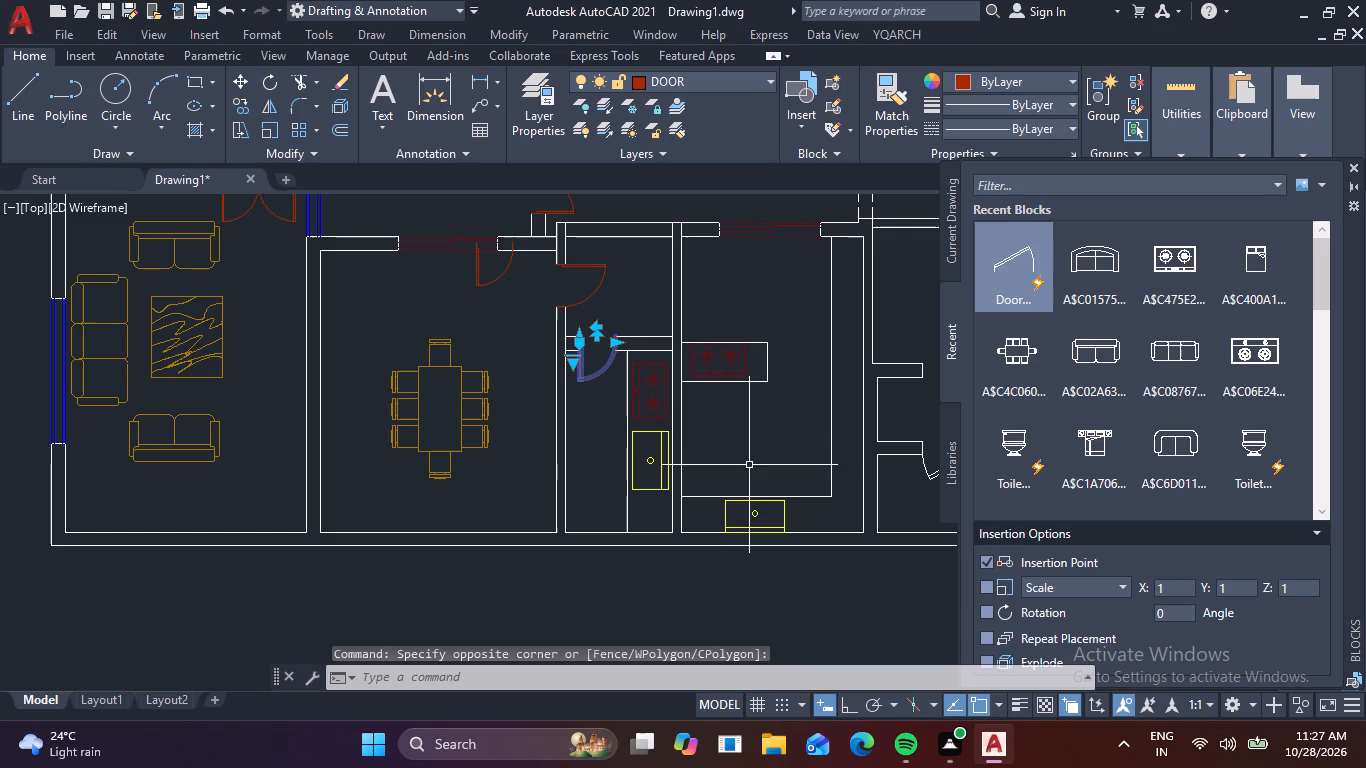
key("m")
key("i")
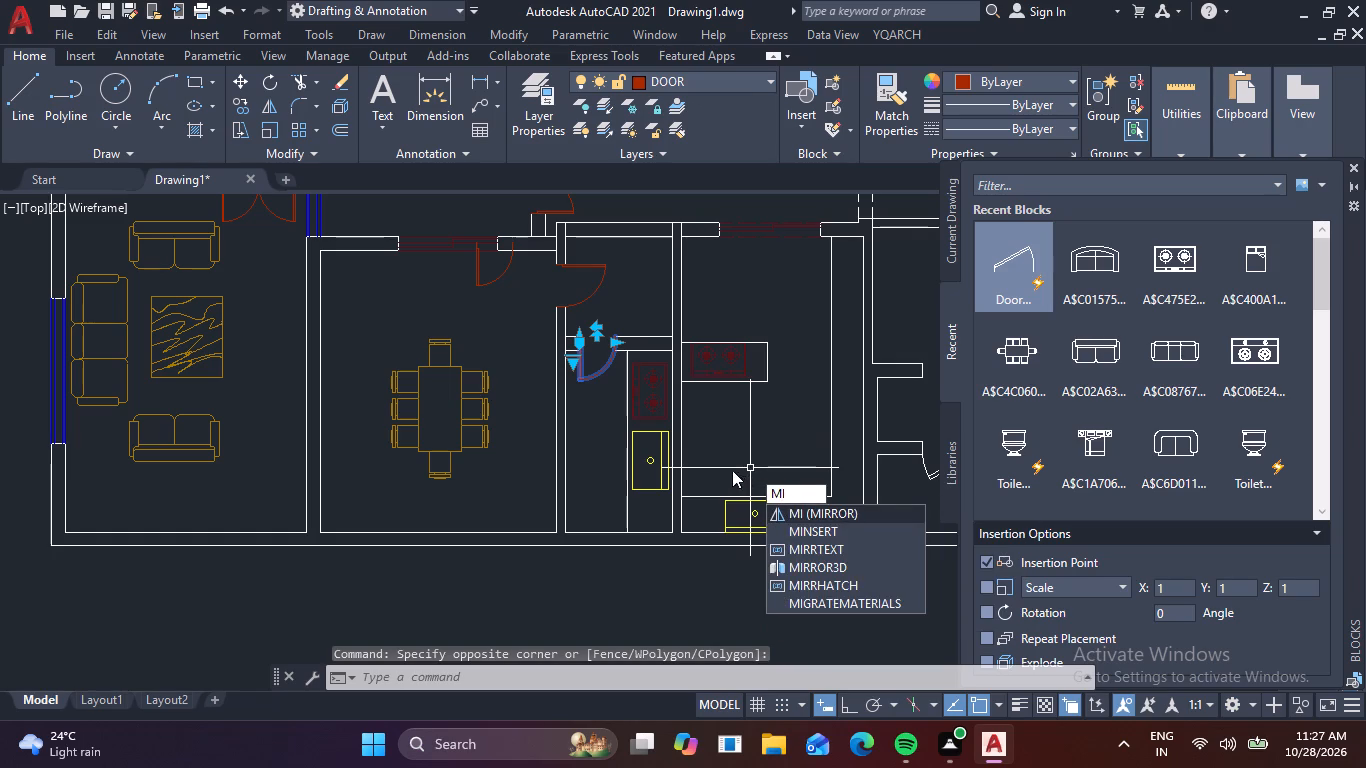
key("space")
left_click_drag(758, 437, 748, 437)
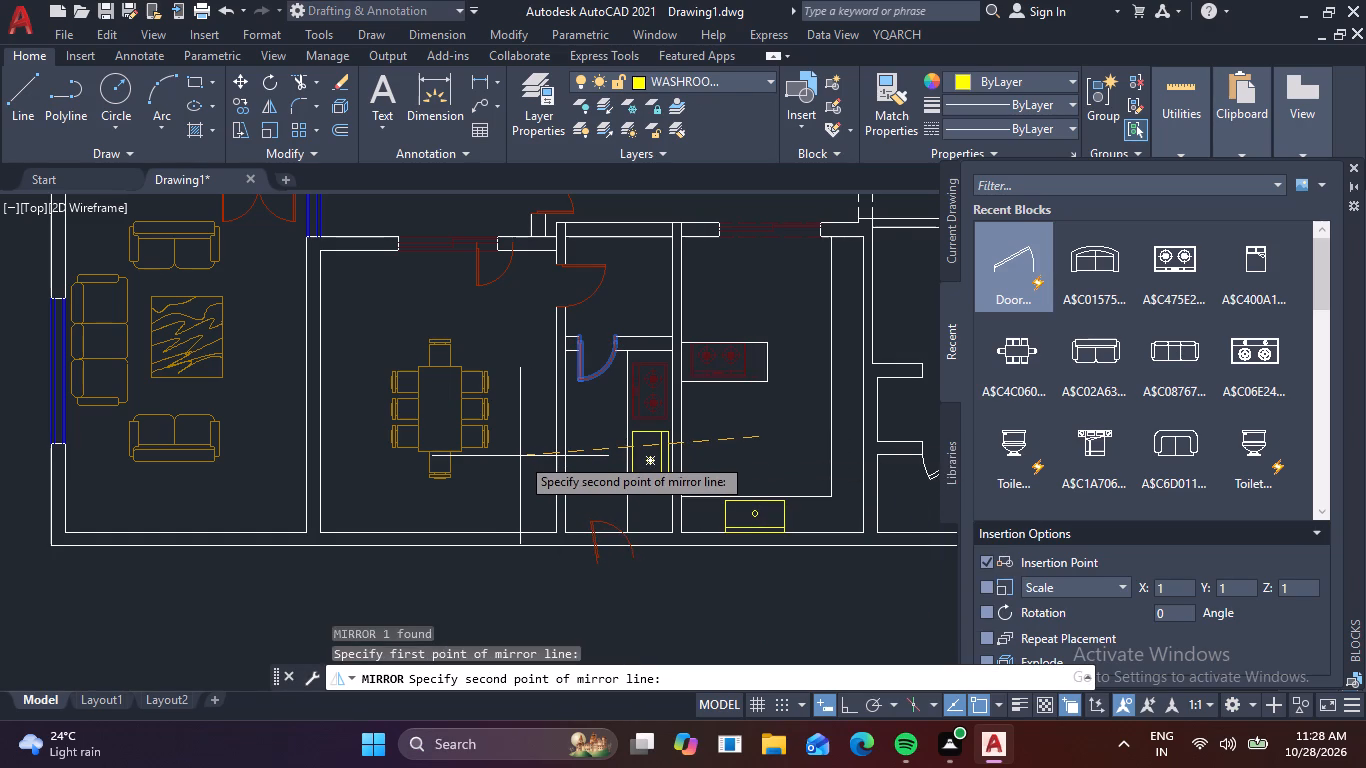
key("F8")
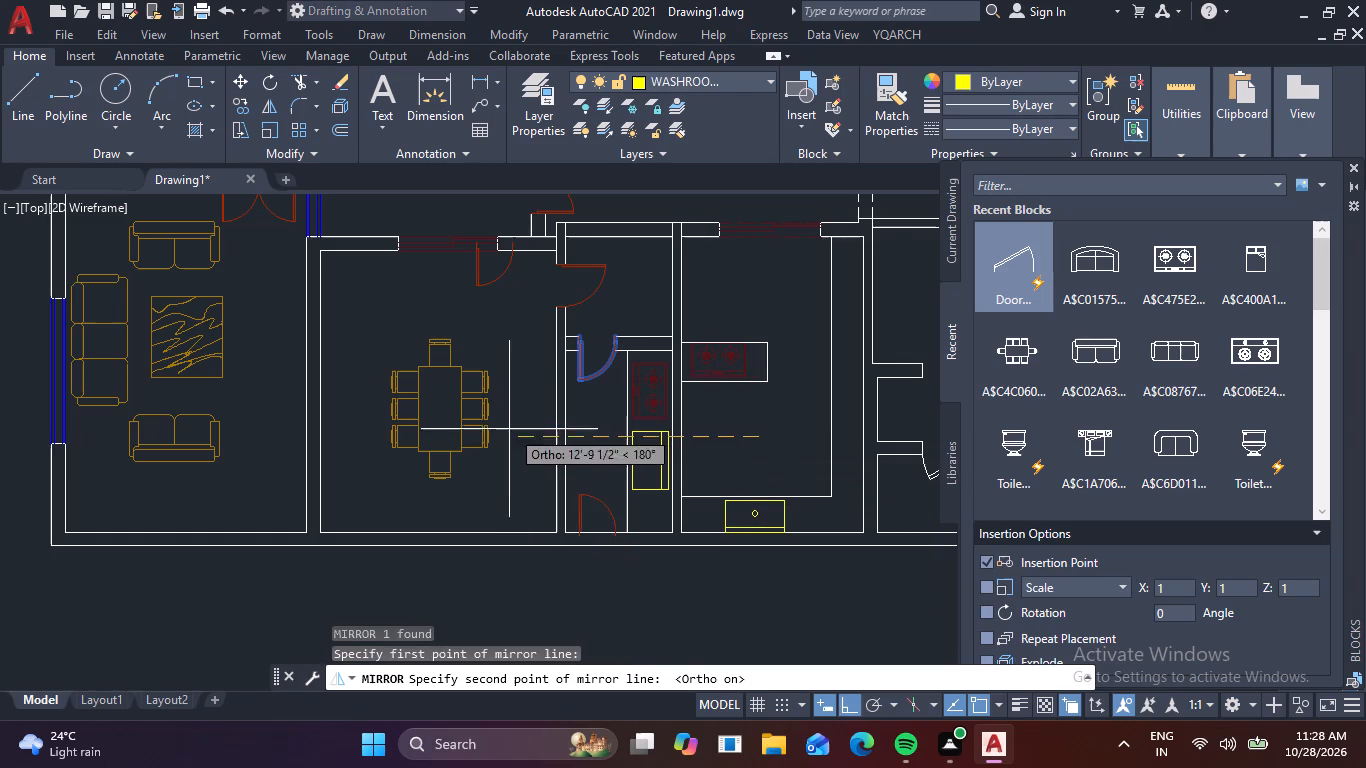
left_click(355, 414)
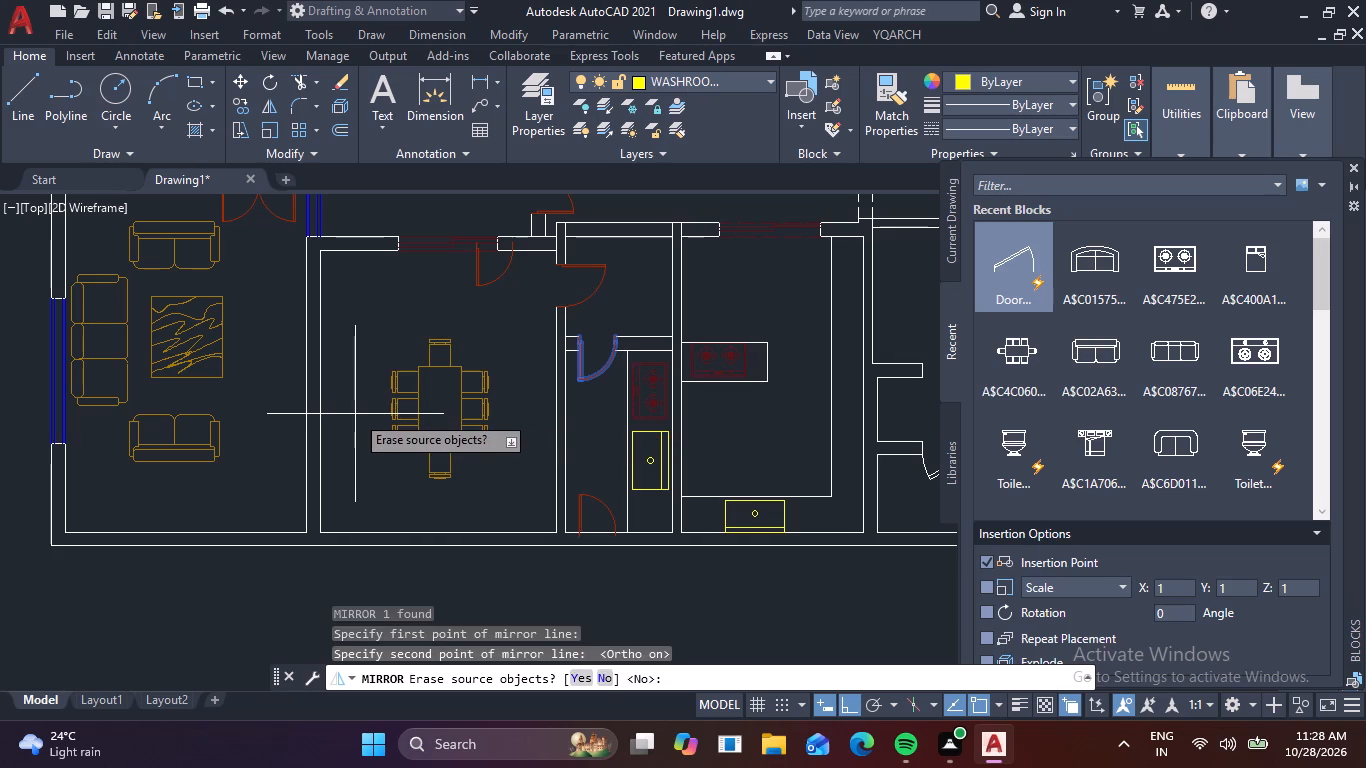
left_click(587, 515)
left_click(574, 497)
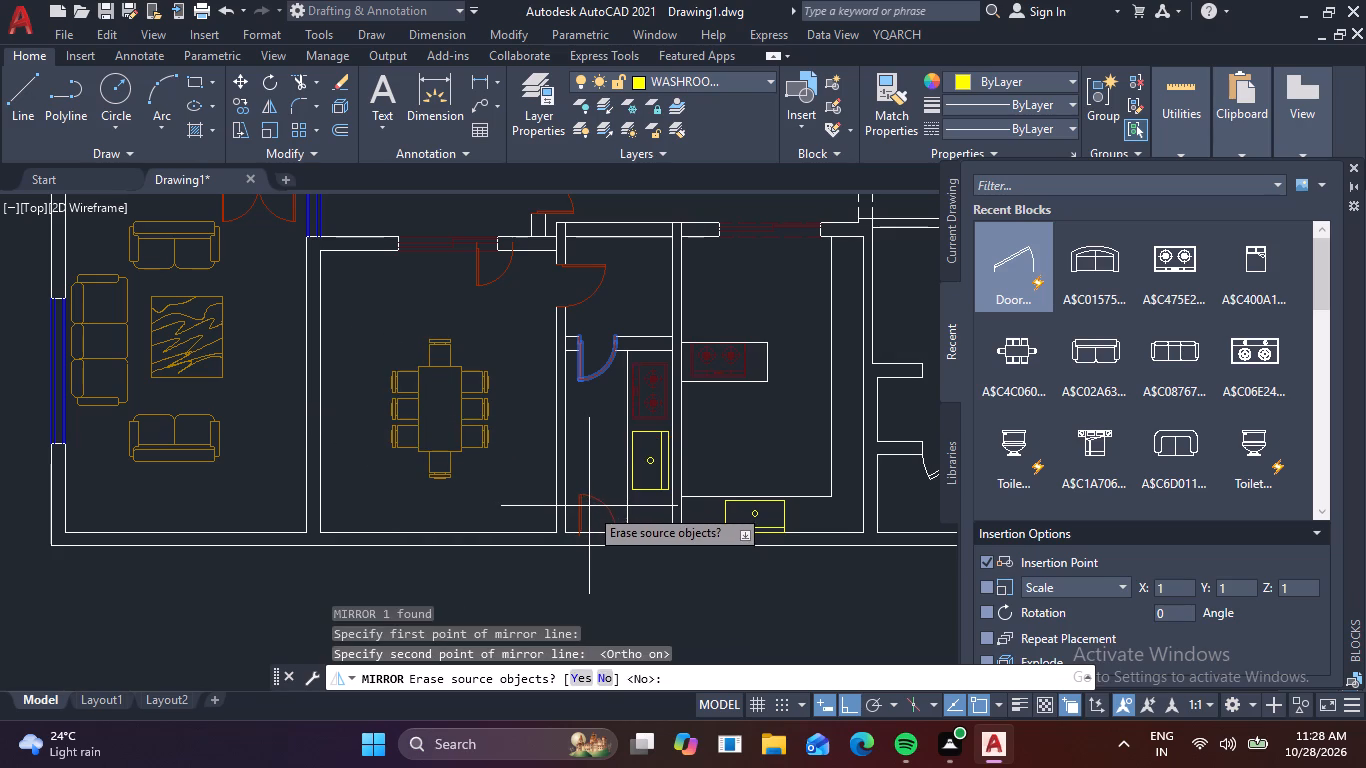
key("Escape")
Mirror the narrow room's cross-wall door across a horizontal line to the south wall, keeping the original door.
scroll(588, 506, "up", 1)
left_click(621, 305)
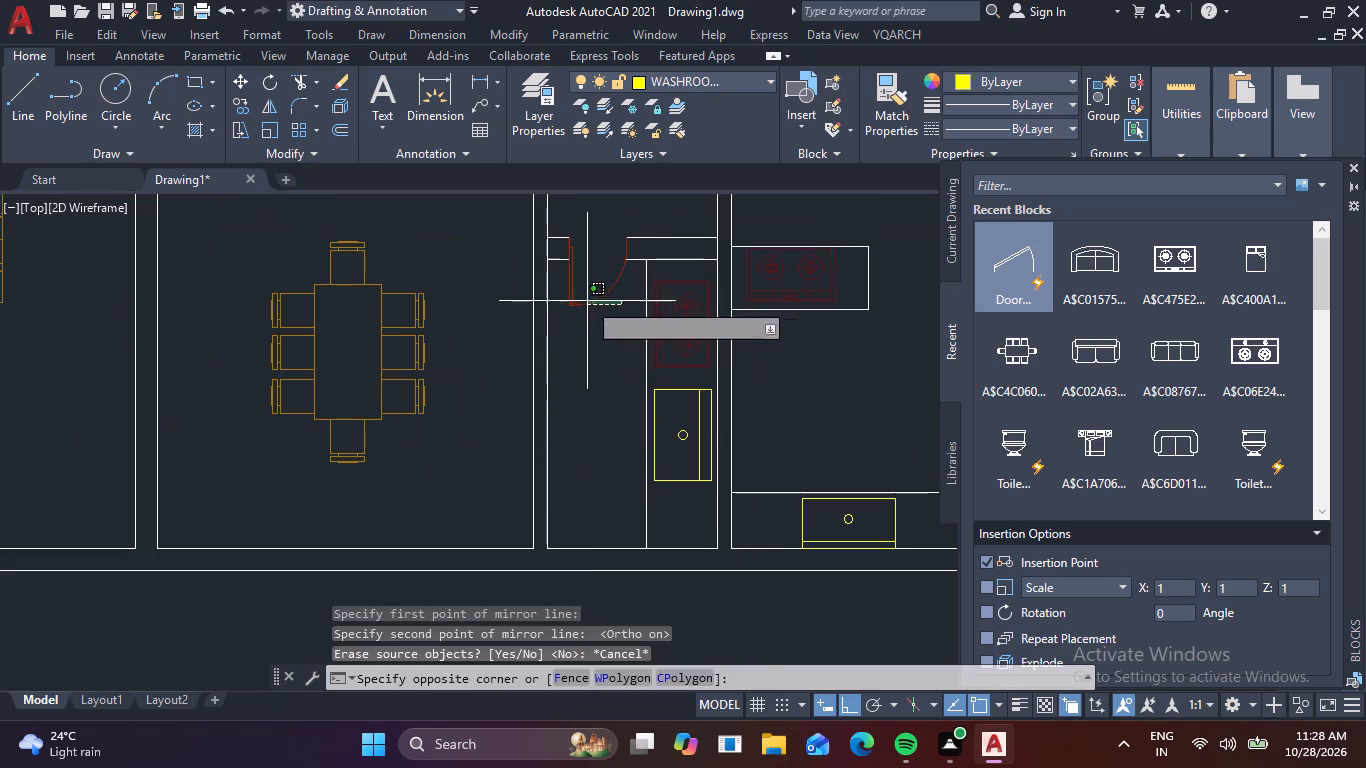
left_click(583, 300)
key("m")
type("I")
key("space")
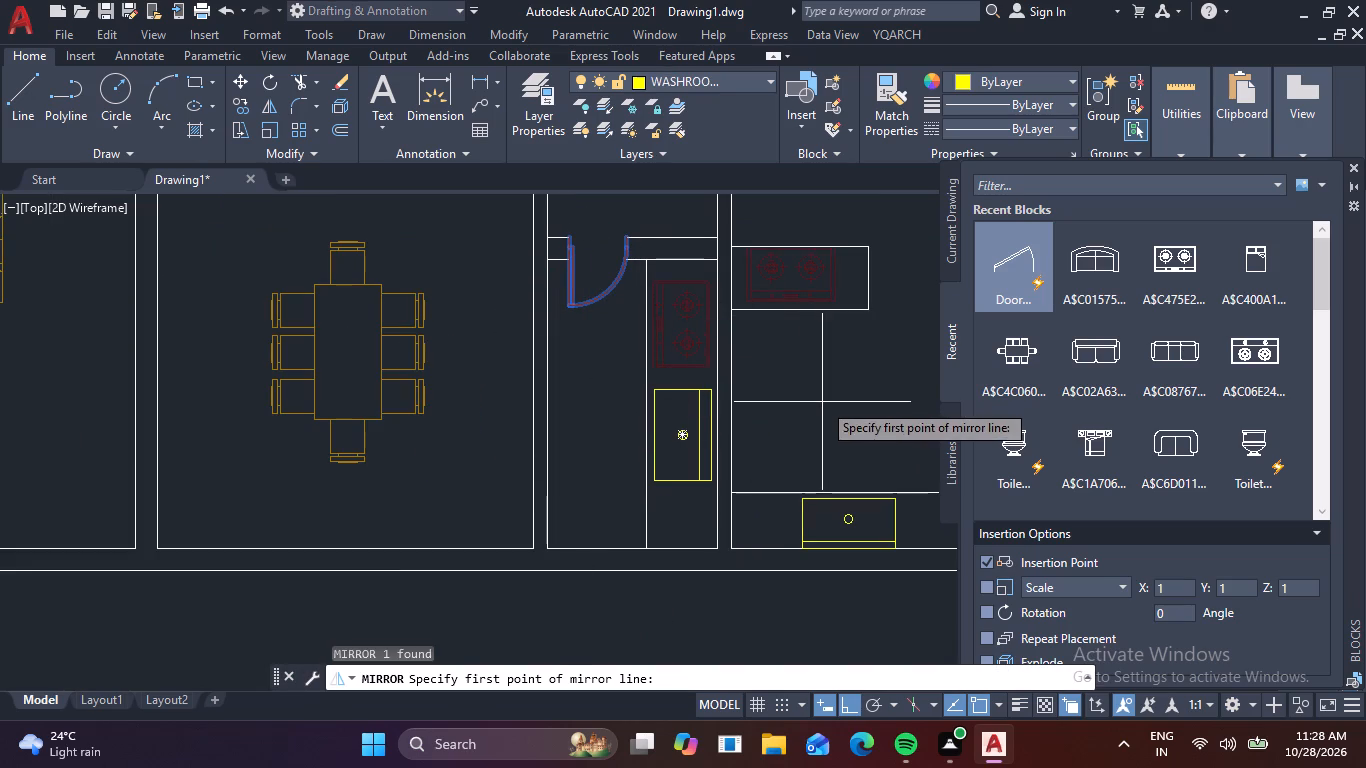
left_click(791, 402)
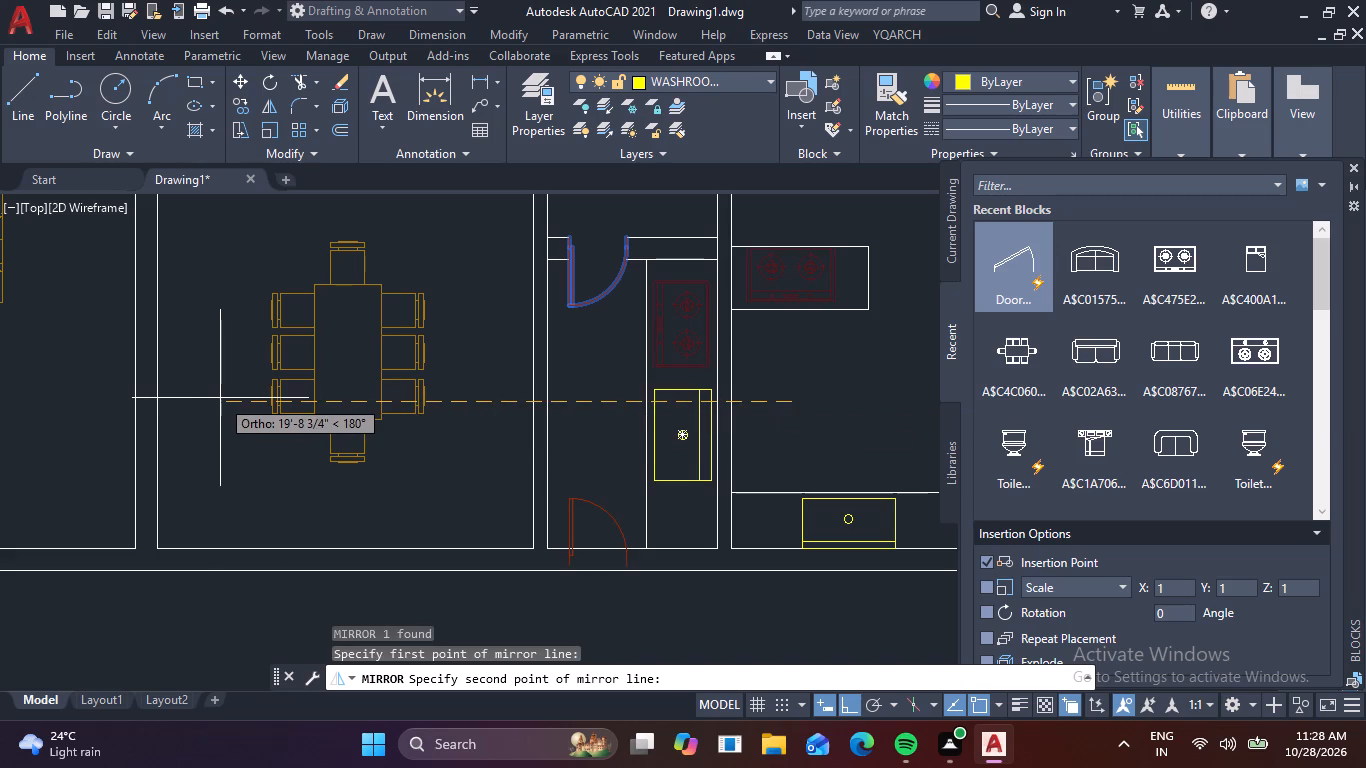
left_click(220, 398)
key("space")
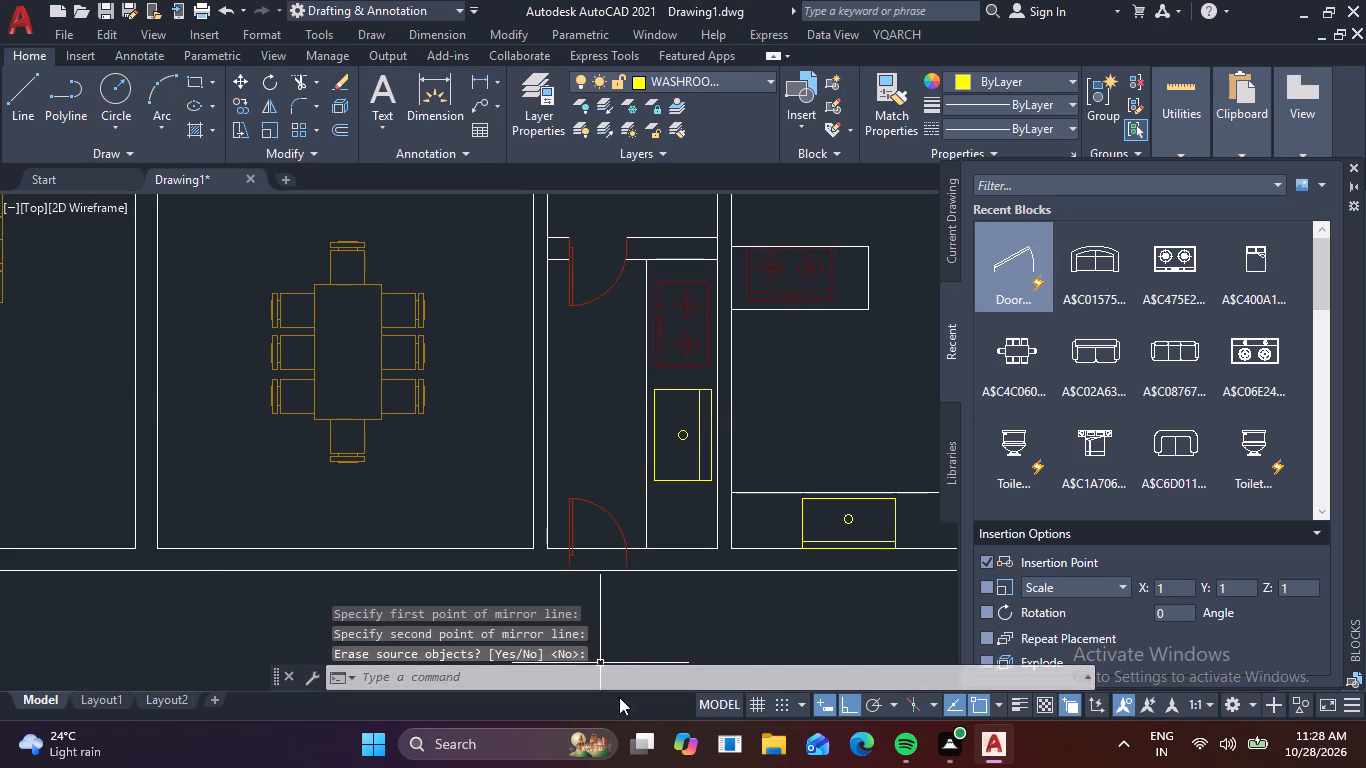
Move the mirrored door slightly west and south so its jamb end sits on the south wall's outer line.
left_click(585, 518)
left_click(567, 499)
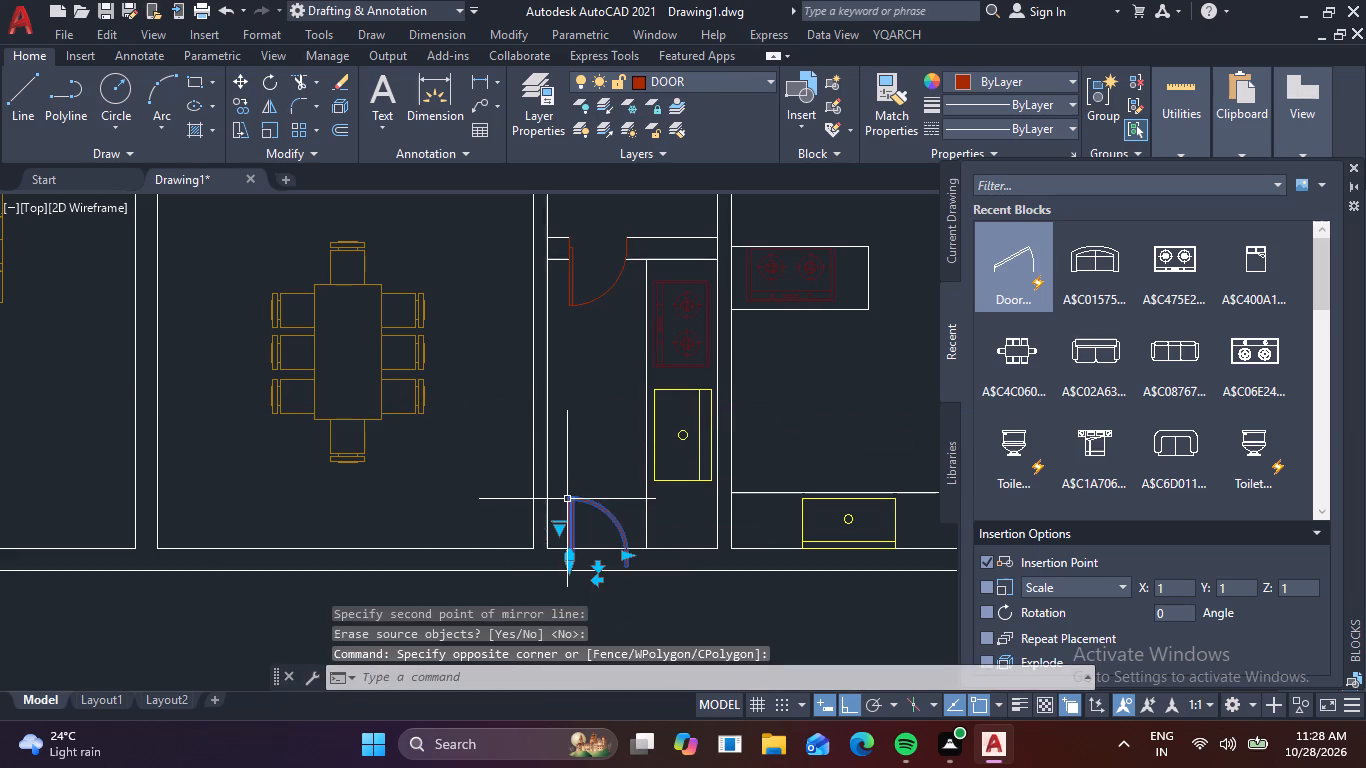
scroll(604, 559, "up", 2)
middle_click_drag(595, 546, 666, 466)
type("M")
key("space")
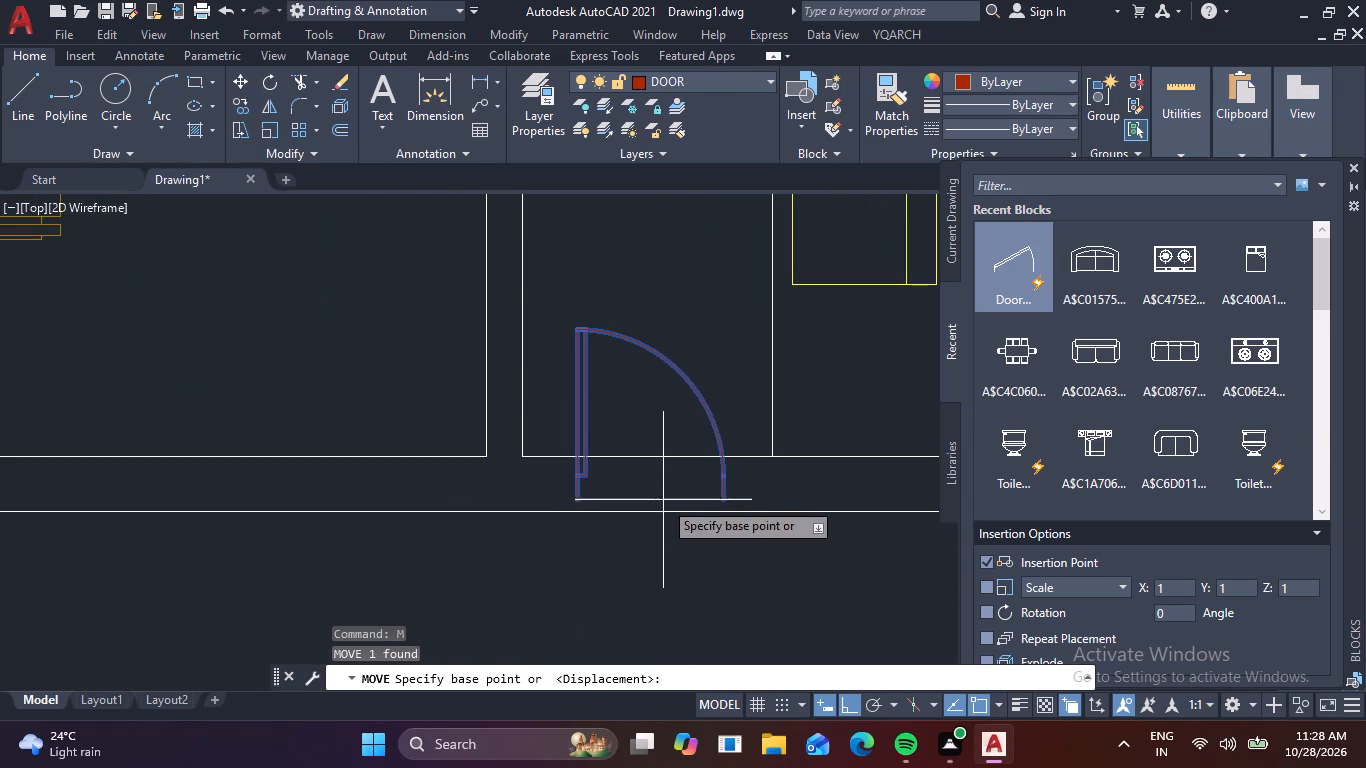
scroll(617, 504, "up", 2)
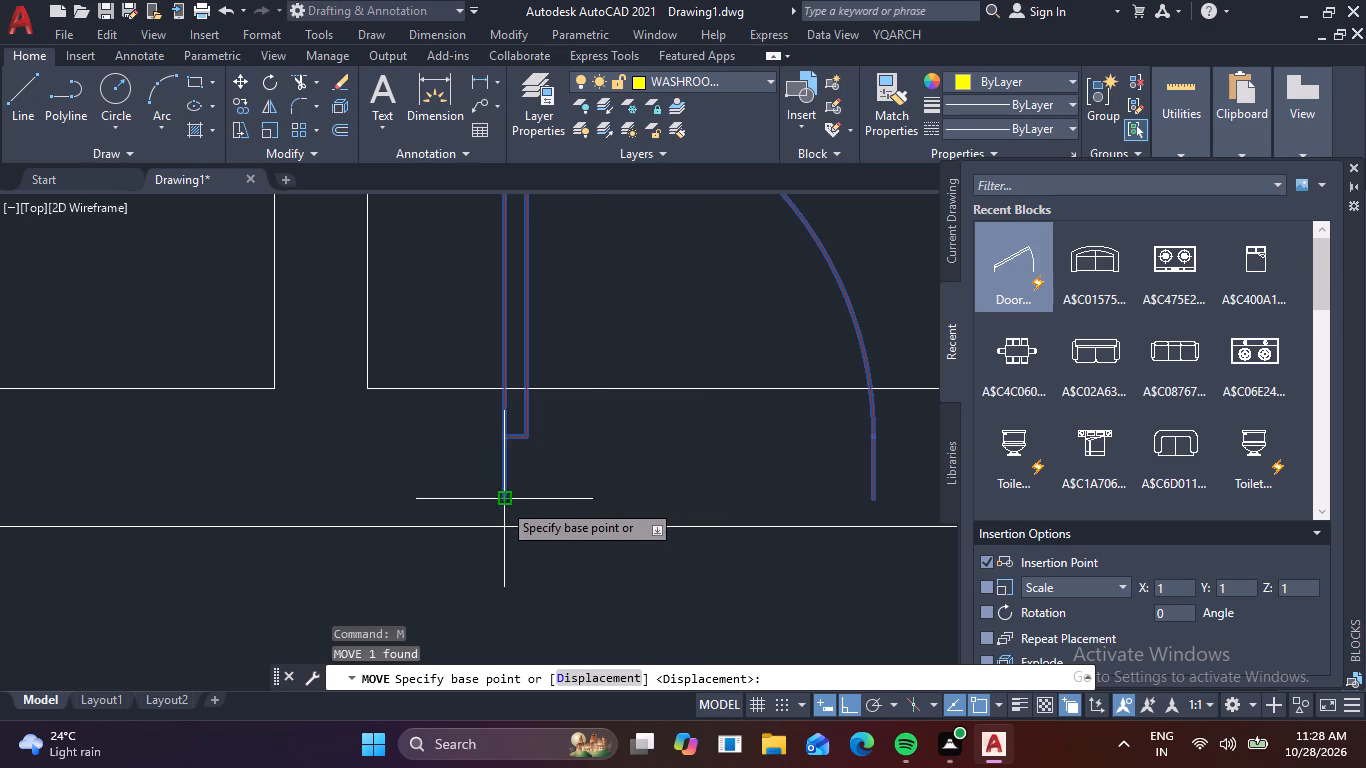
left_click(502, 502)
key("F8")
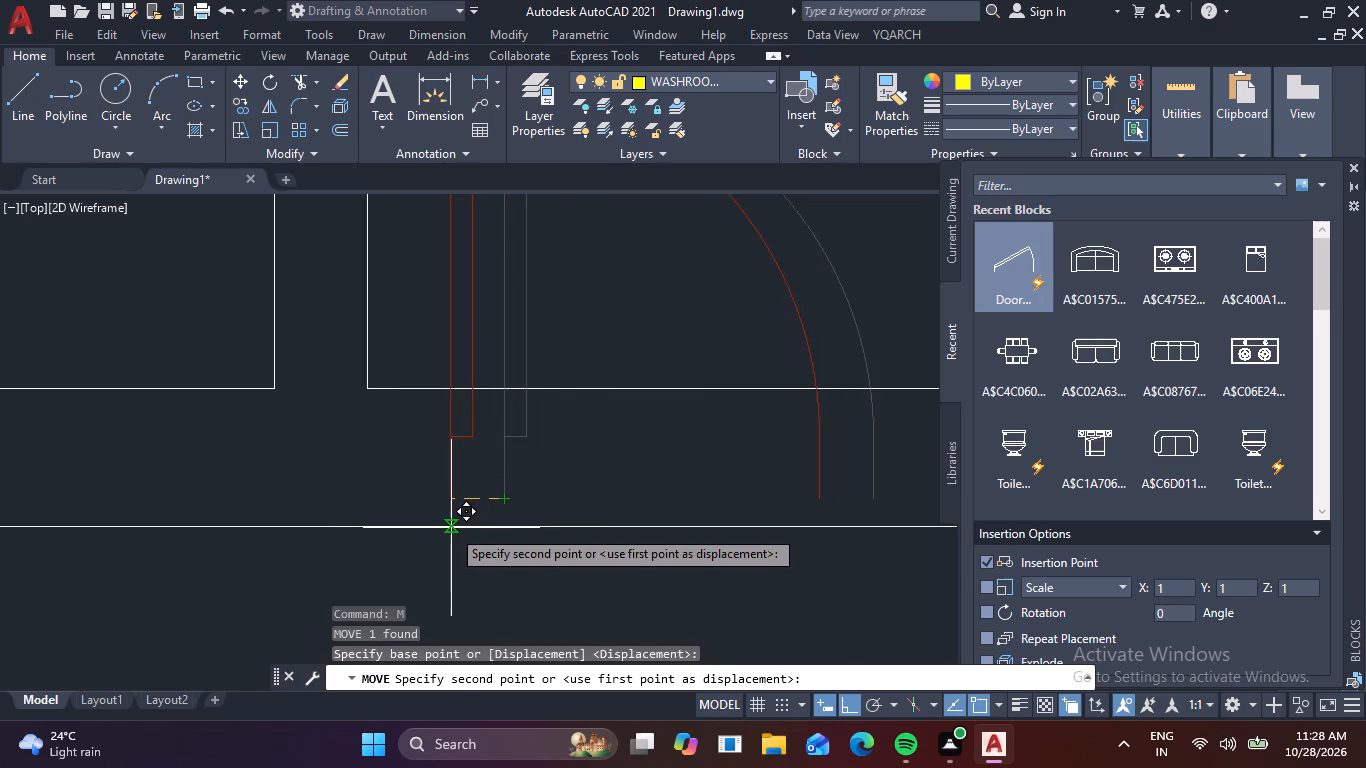
left_click(443, 530)
scroll(580, 510, "down", 4)
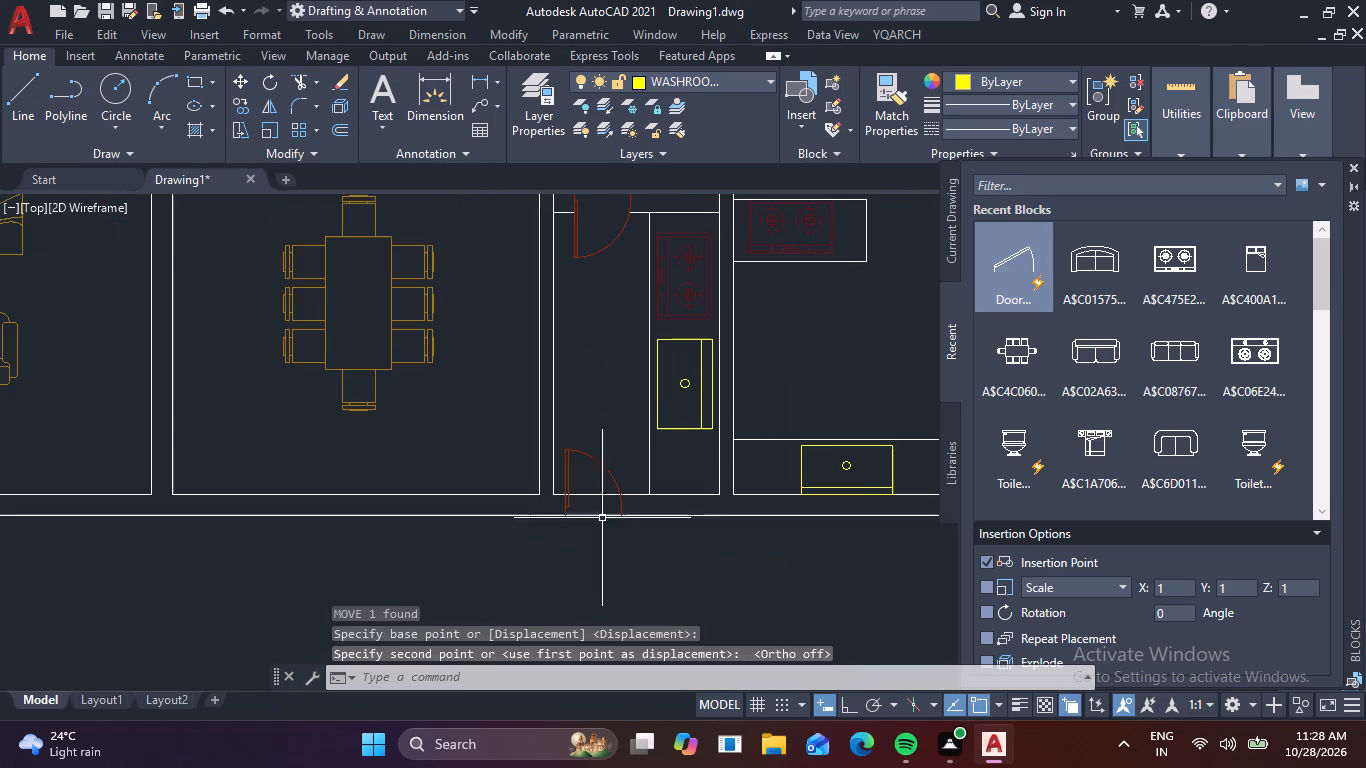
Trim both south wall lines across the new door opening, including the leftover inner-line stub inside the door leaf.
key("t")
key("r")
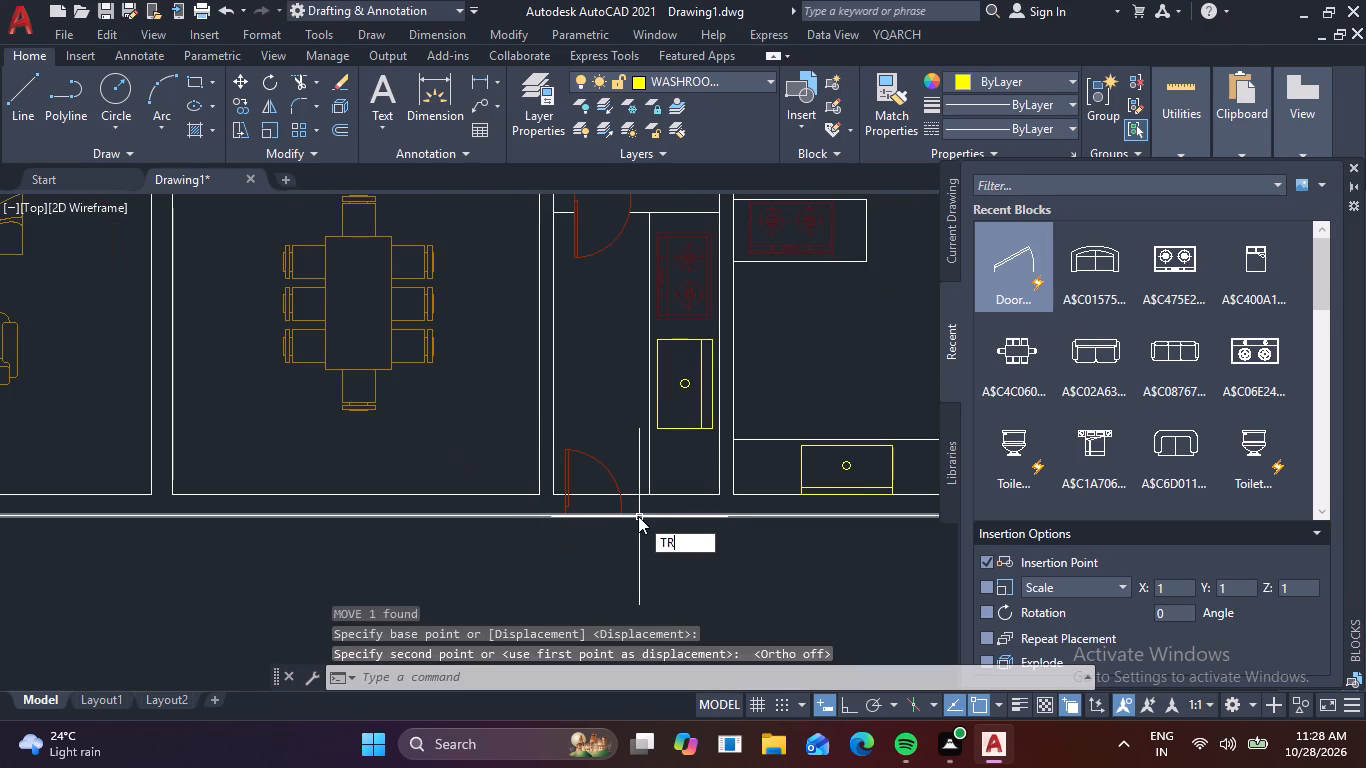
key("space")
left_click_drag(590, 481, 588, 535)
scroll(562, 503, "up", 3)
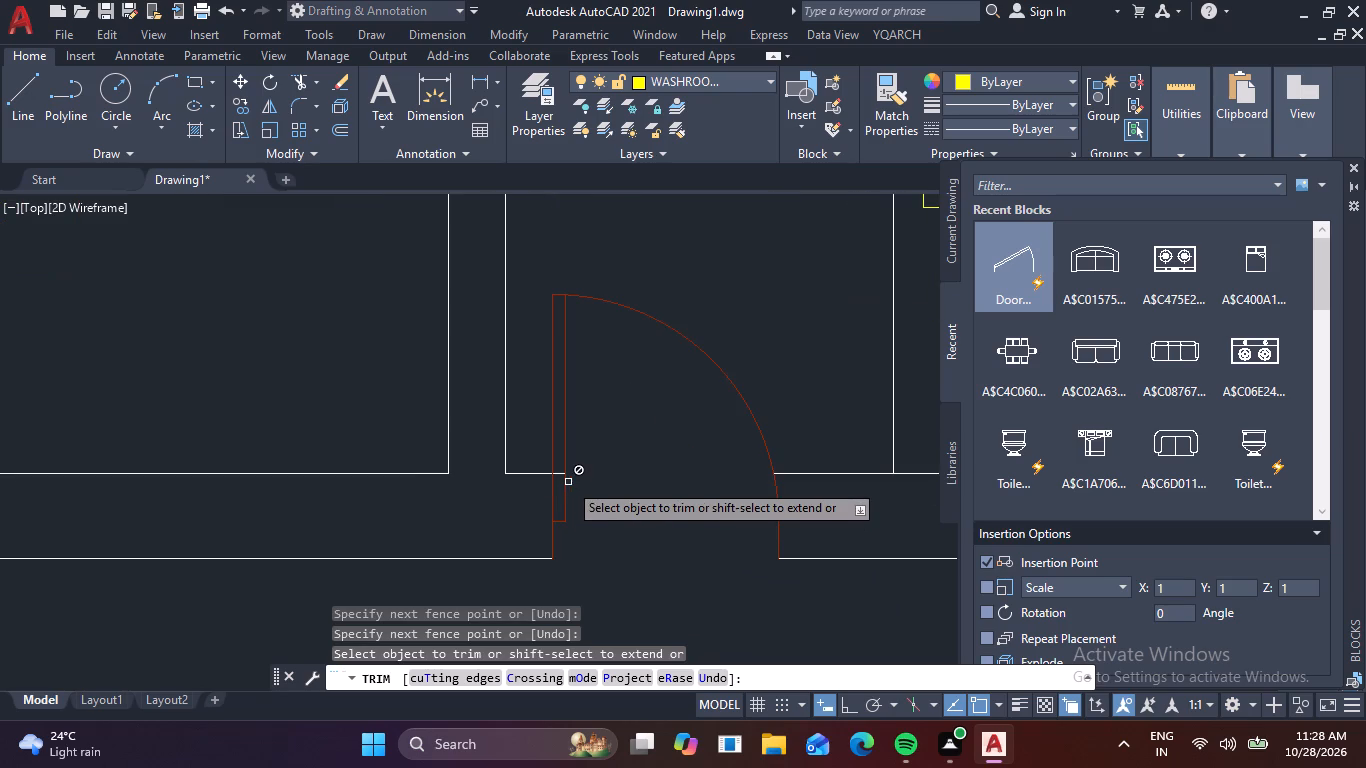
scroll(556, 473, "up", 3)
left_click_drag(556, 468, 555, 477)
left_click(555, 479)
left_click(553, 488)
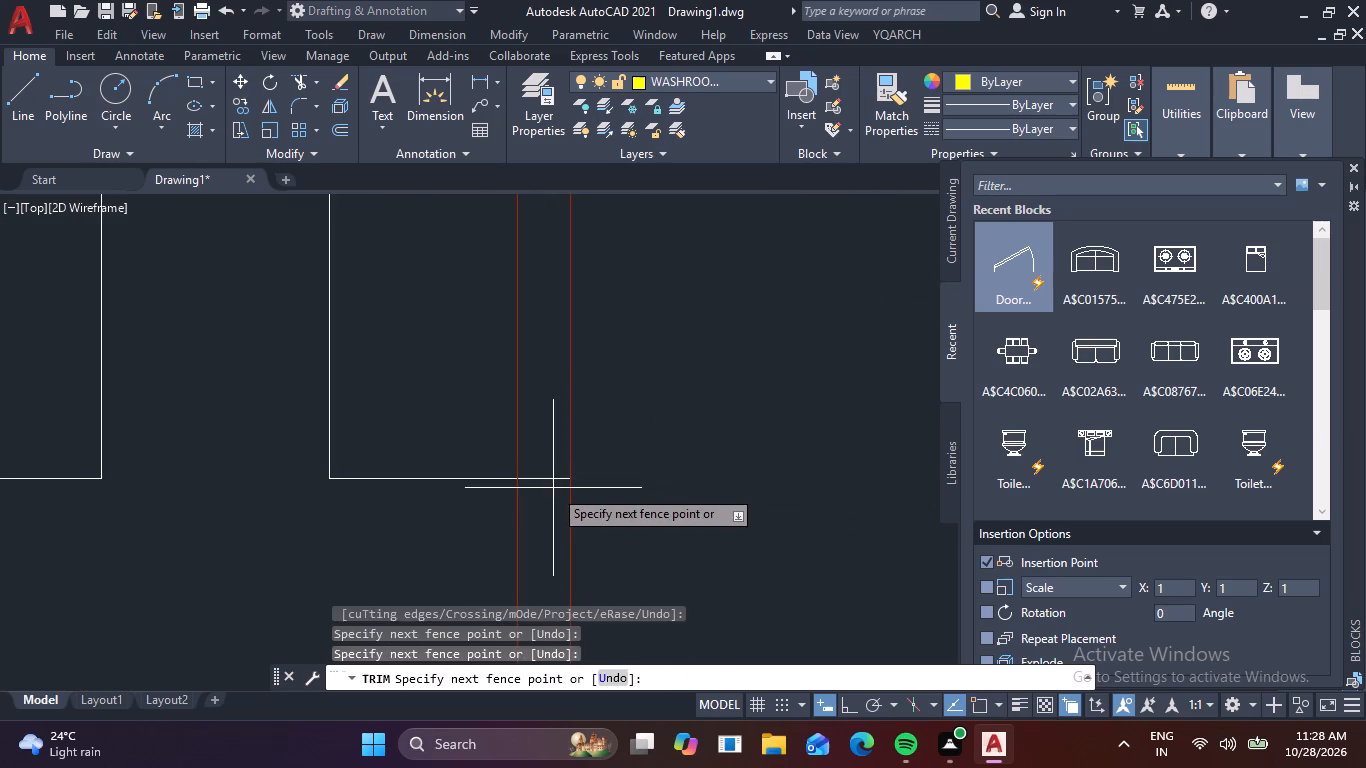
left_click(548, 467)
key("Escape")
scroll(553, 477, "down", 5)
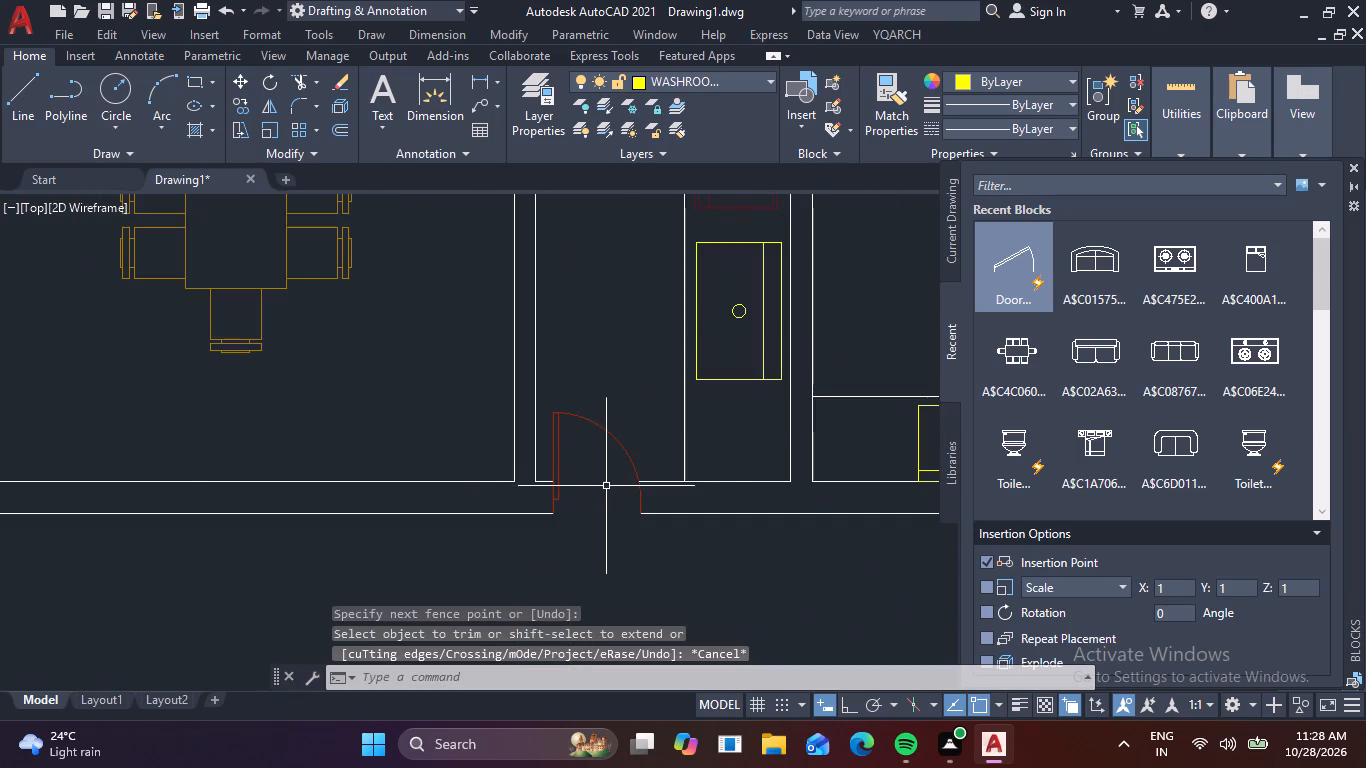
Insert the recently used toilet block in the empty area below the south wall and switch it to its plan view.
scroll(606, 486, "down", 2)
middle_click_drag(604, 418, 594, 478)
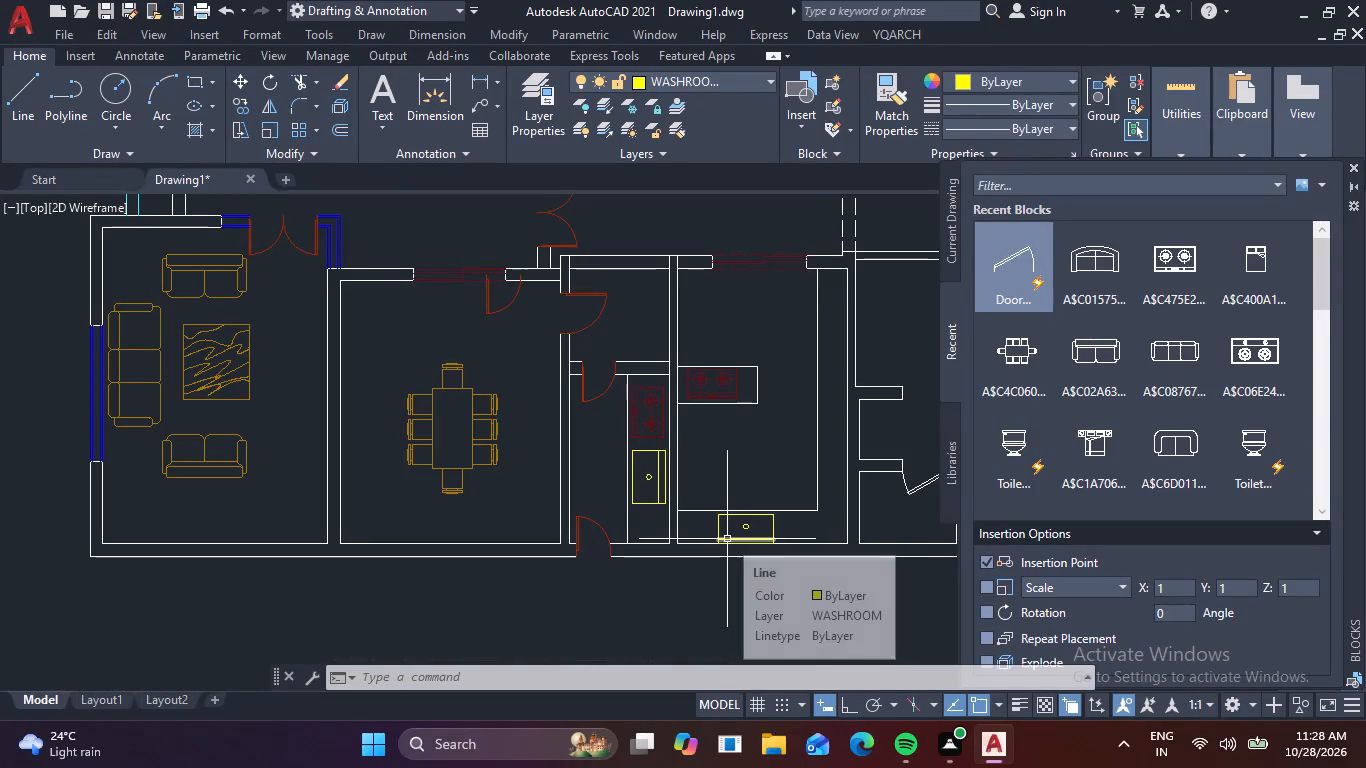
scroll(817, 493, "down", 1)
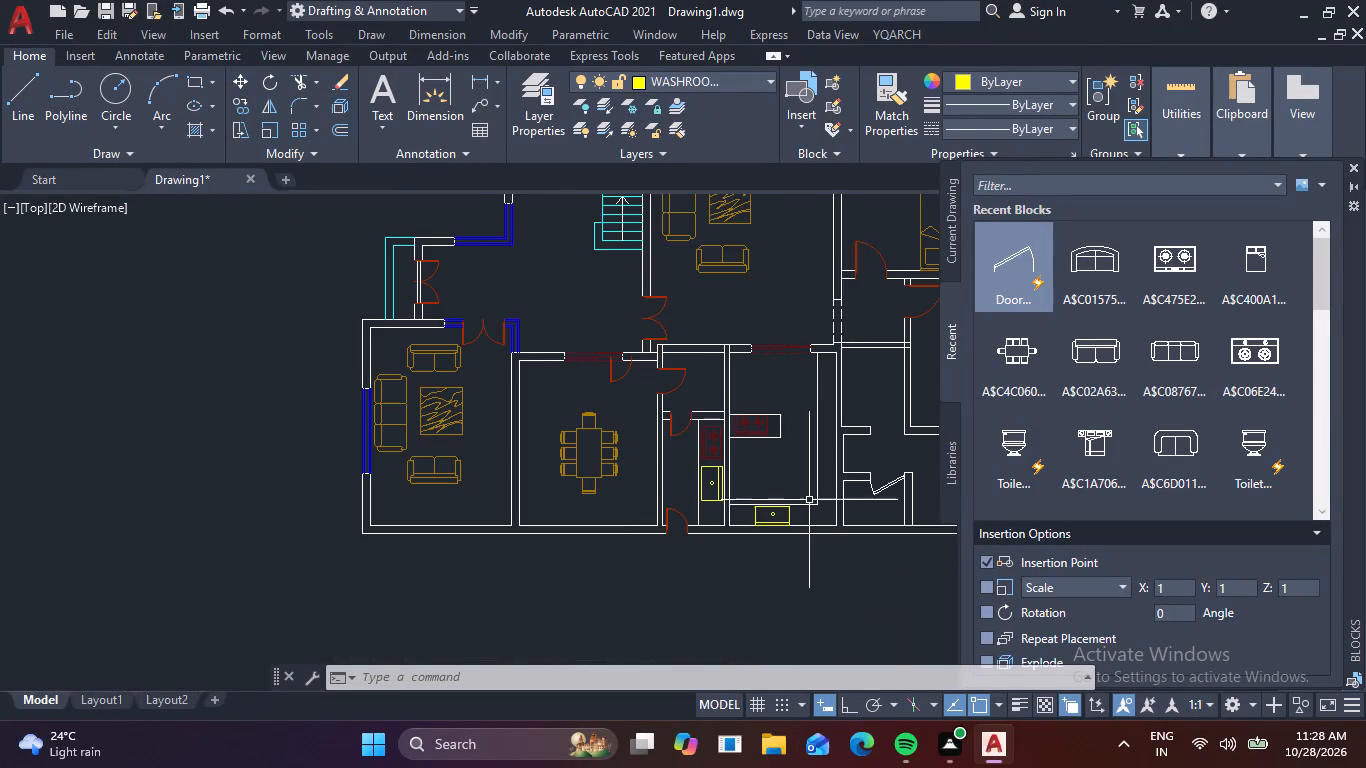
middle_click_drag(804, 501, 665, 481)
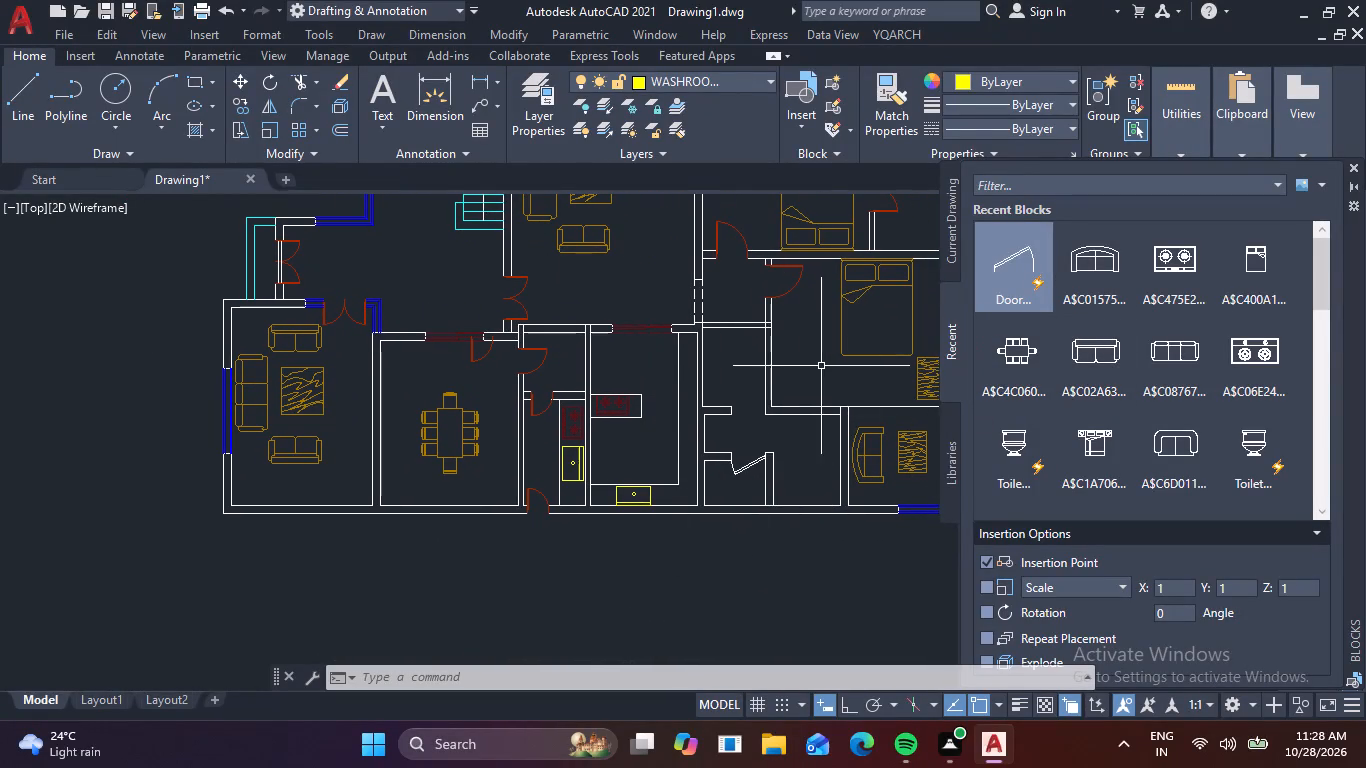
left_click_drag(1026, 440, 927, 504)
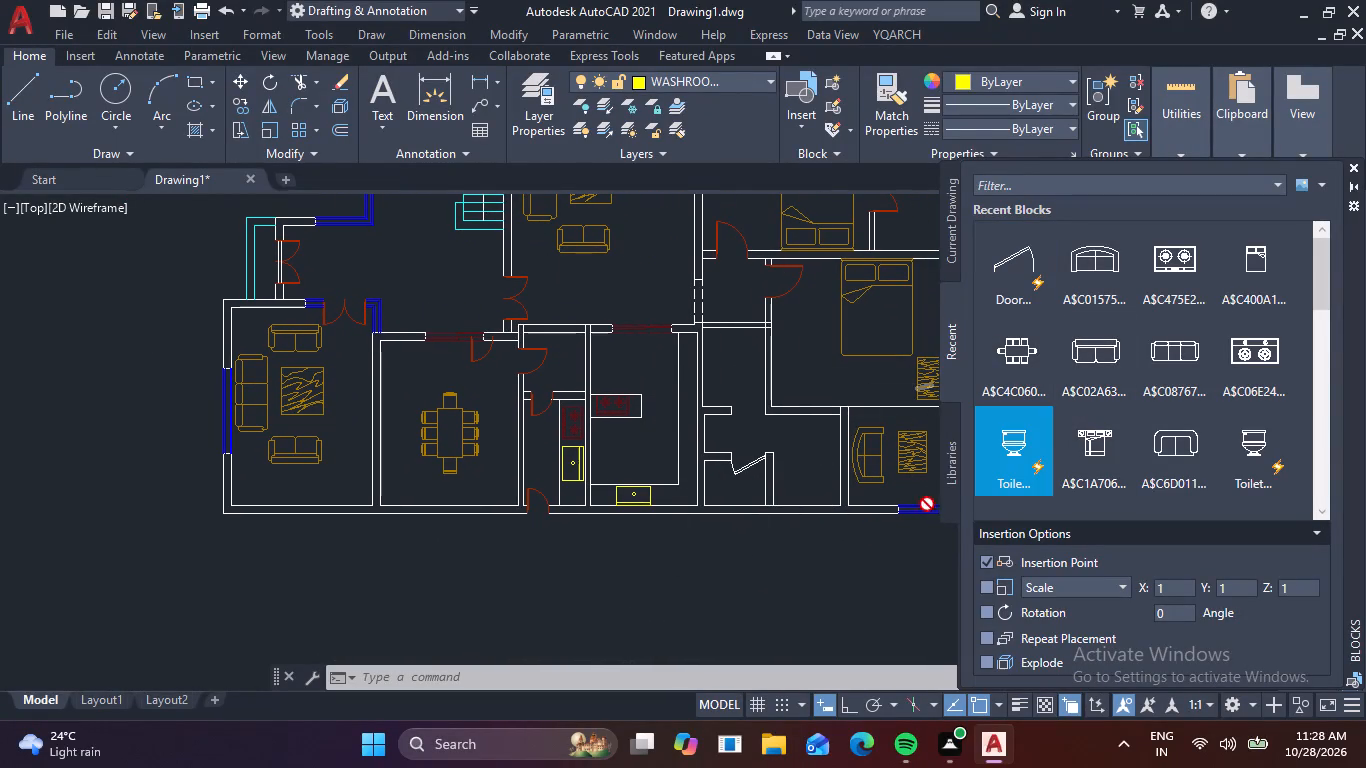
left_click_drag(927, 504, 780, 606)
left_click(782, 603)
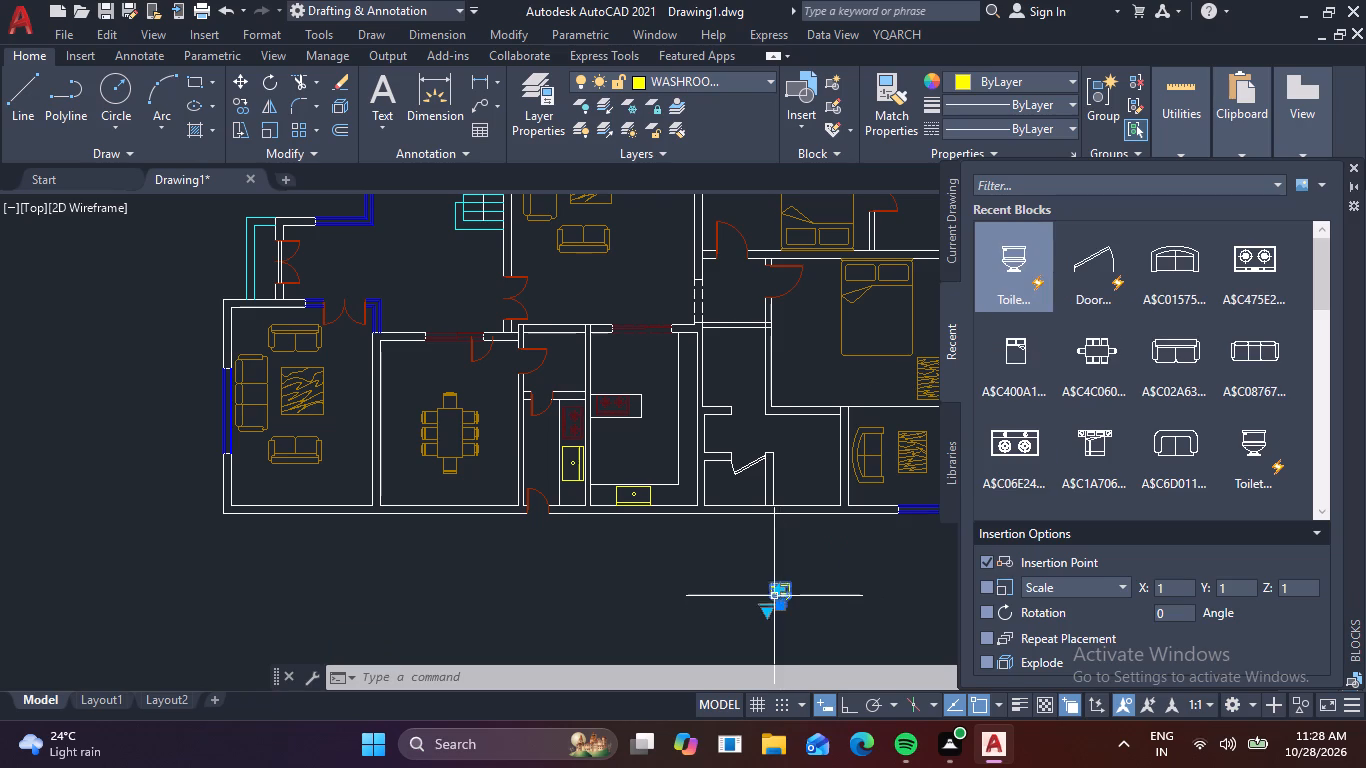
left_click(767, 612)
left_click(866, 438)
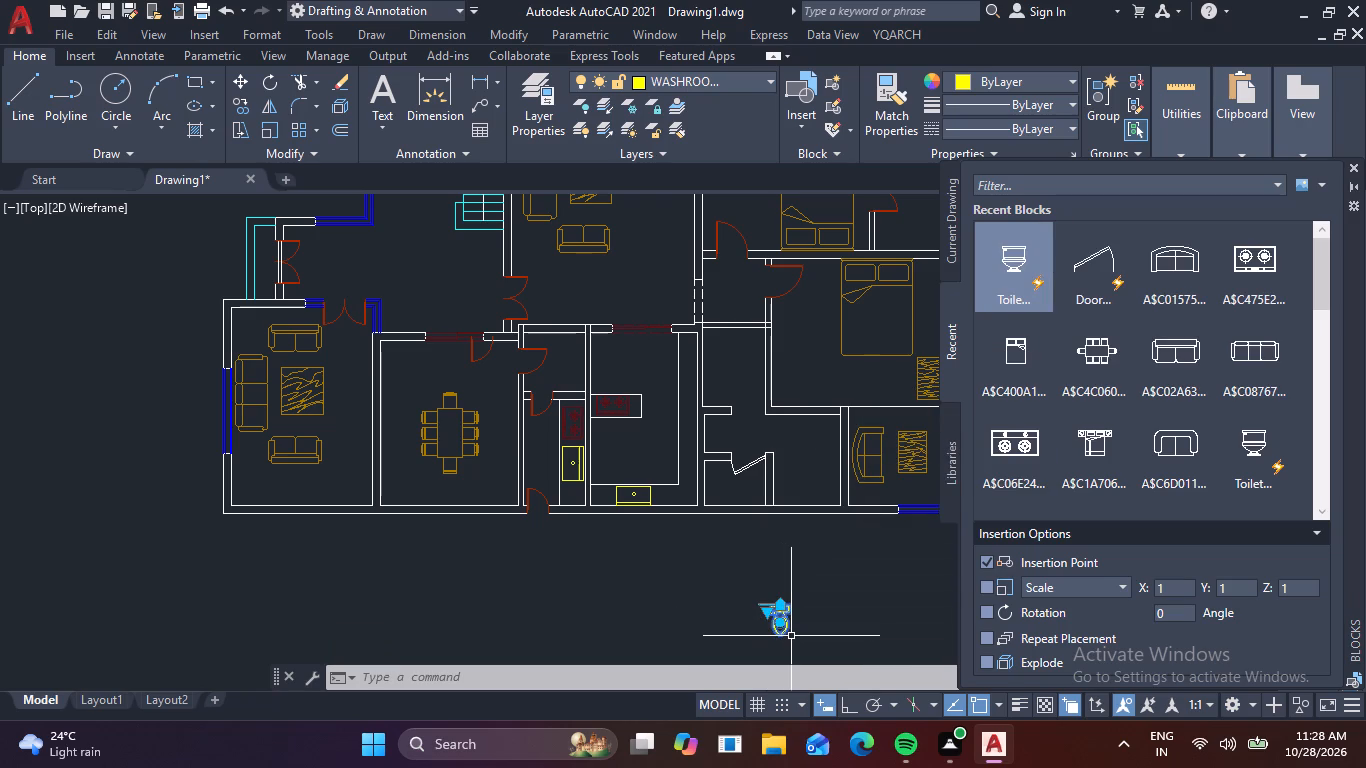
Copy the toilet from its tank's back midpoint to the small northwest room beside the stairs, against the north wall below the window.
scroll(782, 610, "up", 2)
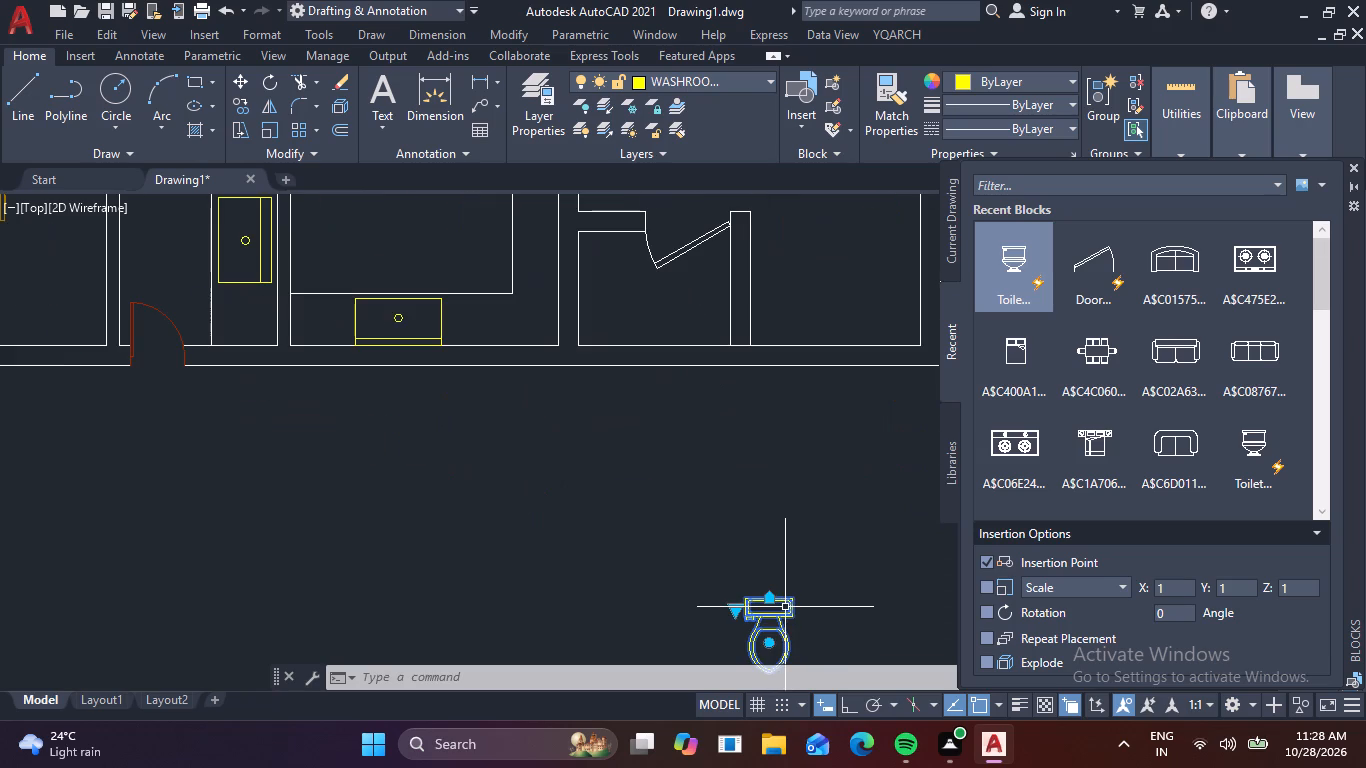
key("c")
key("o")
key("space")
scroll(753, 572, "up", 1)
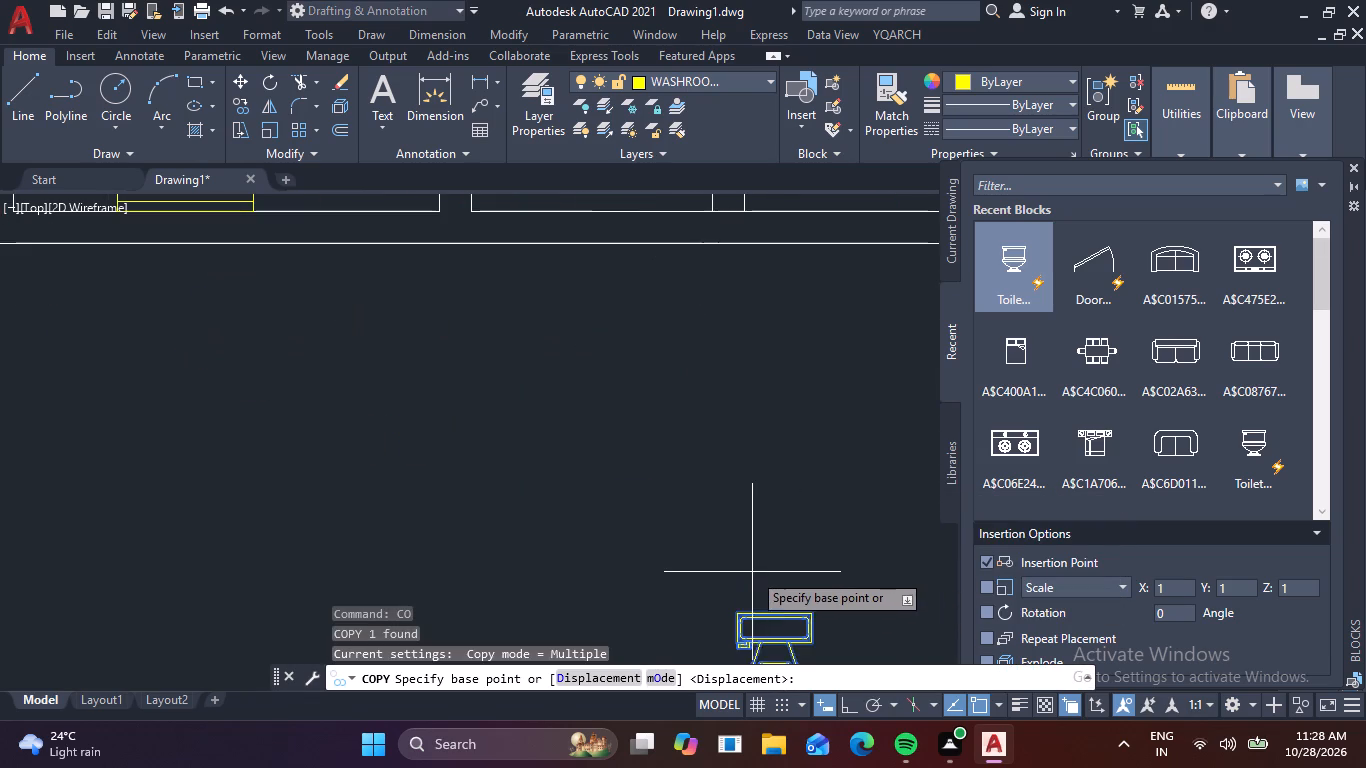
left_click(771, 615)
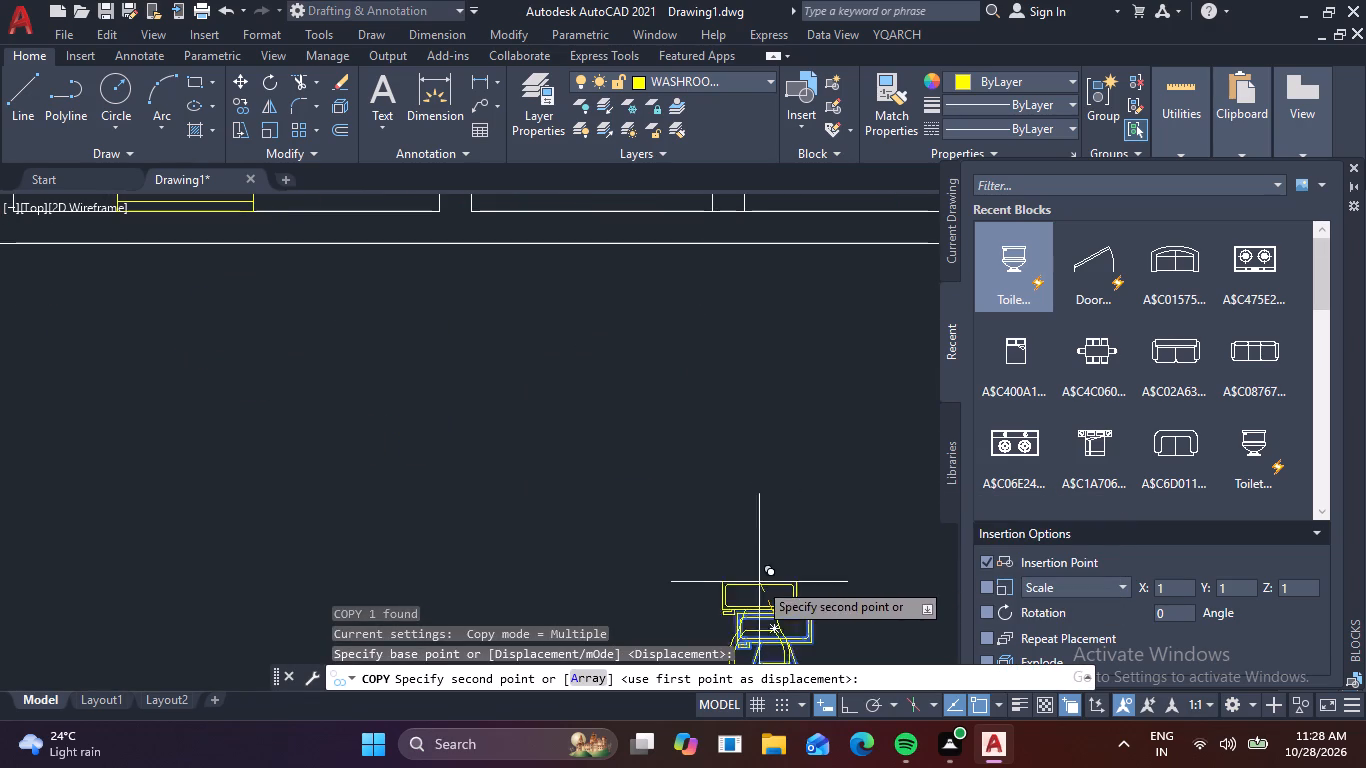
scroll(727, 518, "down", 2)
middle_click_drag(723, 520, 864, 644)
scroll(536, 491, "down", 1)
middle_click_drag(545, 514, 688, 666)
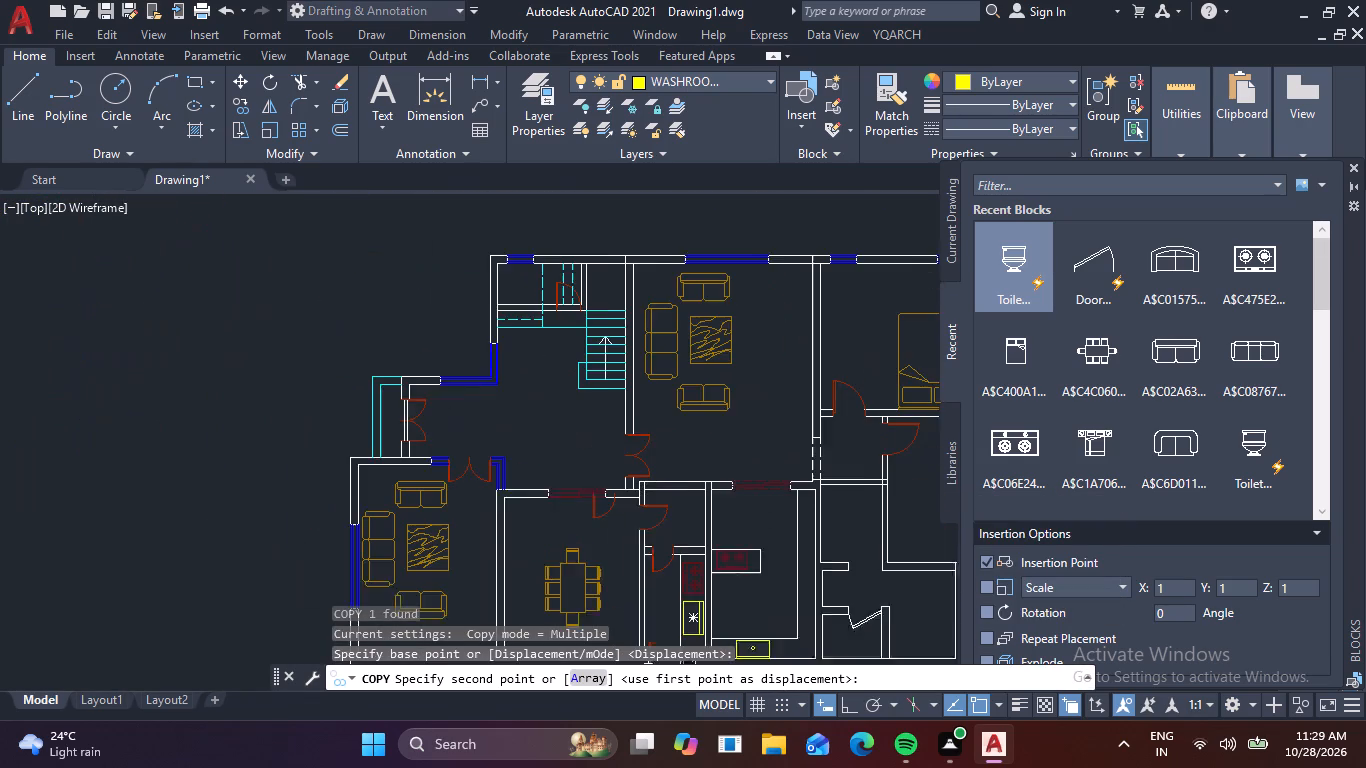
middle_click_drag(688, 666, 690, 674)
middle_click_drag(592, 485, 629, 618)
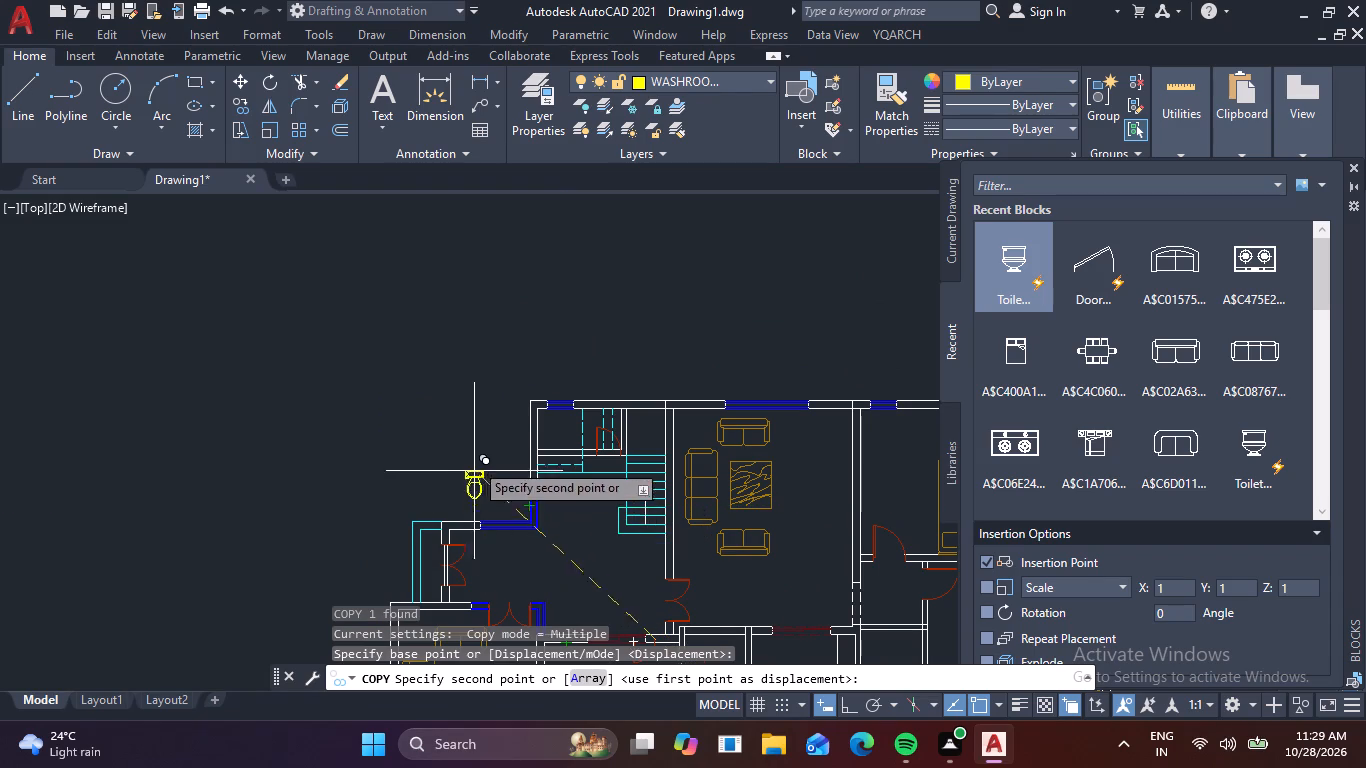
scroll(563, 421, "up", 4)
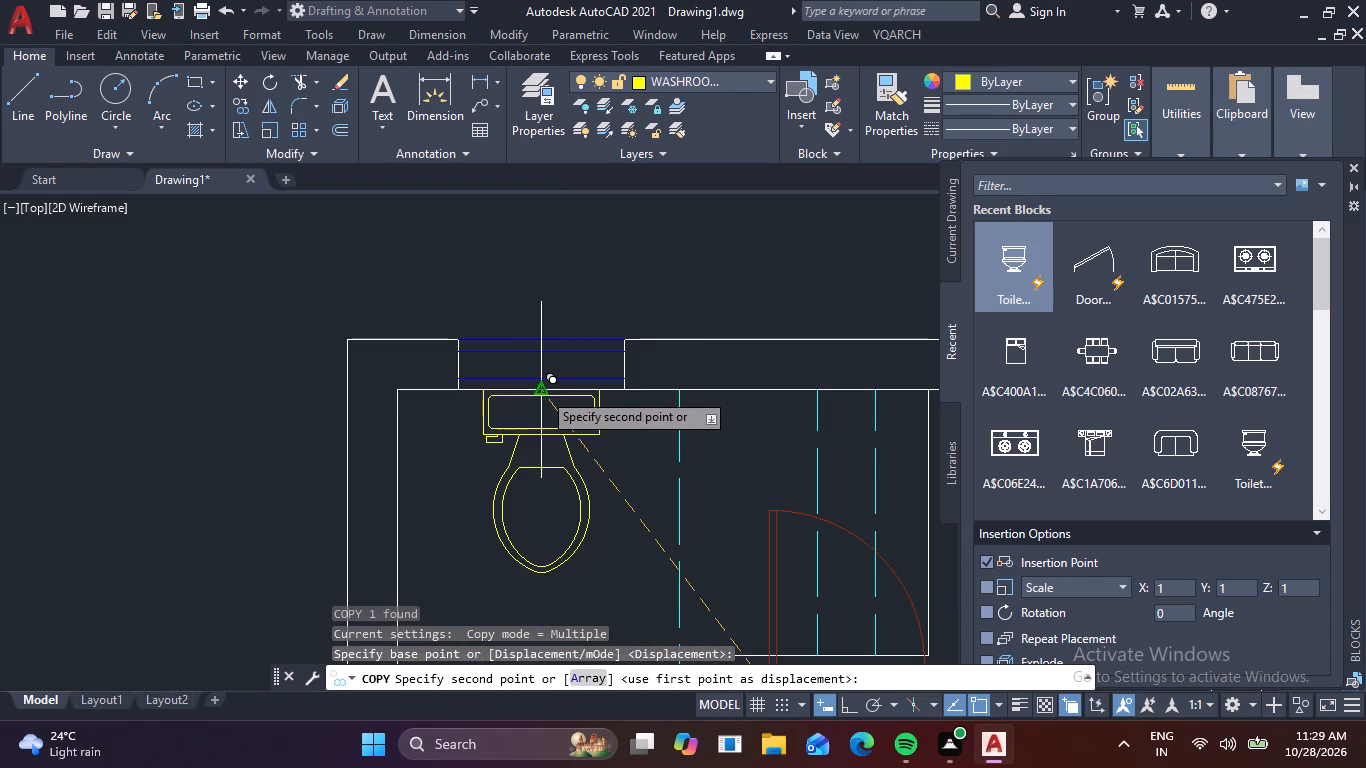
left_click(507, 391)
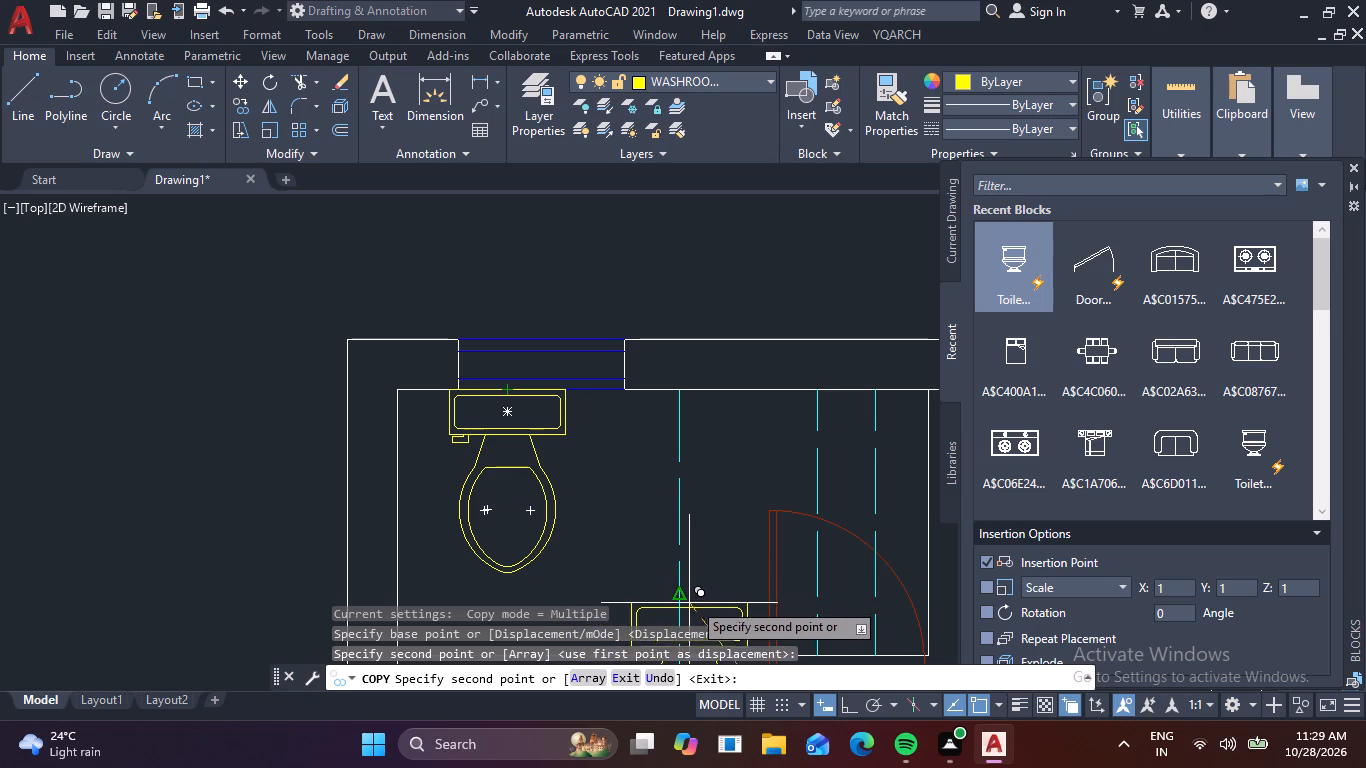
key("Escape")
Rotate the original toilet below the plan 90° counterclockwise so its bowl points east.
scroll(734, 590, "down", 1)
middle_click_drag(810, 608, 665, 407)
scroll(776, 462, "down", 2)
scroll(826, 552, "down", 1)
middle_click_drag(826, 552, 746, 445)
scroll(758, 450, "down", 2)
middle_click_drag(804, 498, 658, 401)
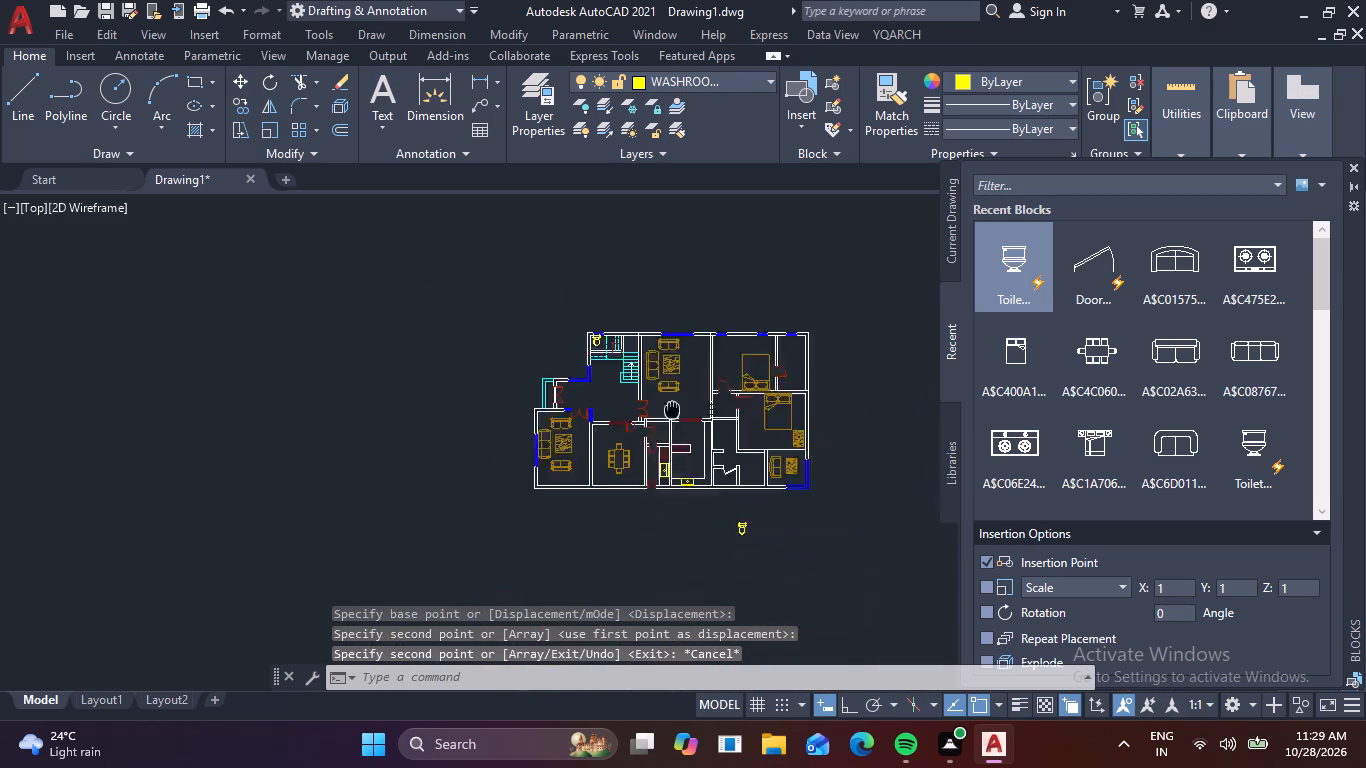
middle_click_drag(658, 401, 642, 382)
scroll(670, 472, "up", 4)
middle_click_drag(736, 504, 260, 446)
left_click_drag(519, 525, 516, 528)
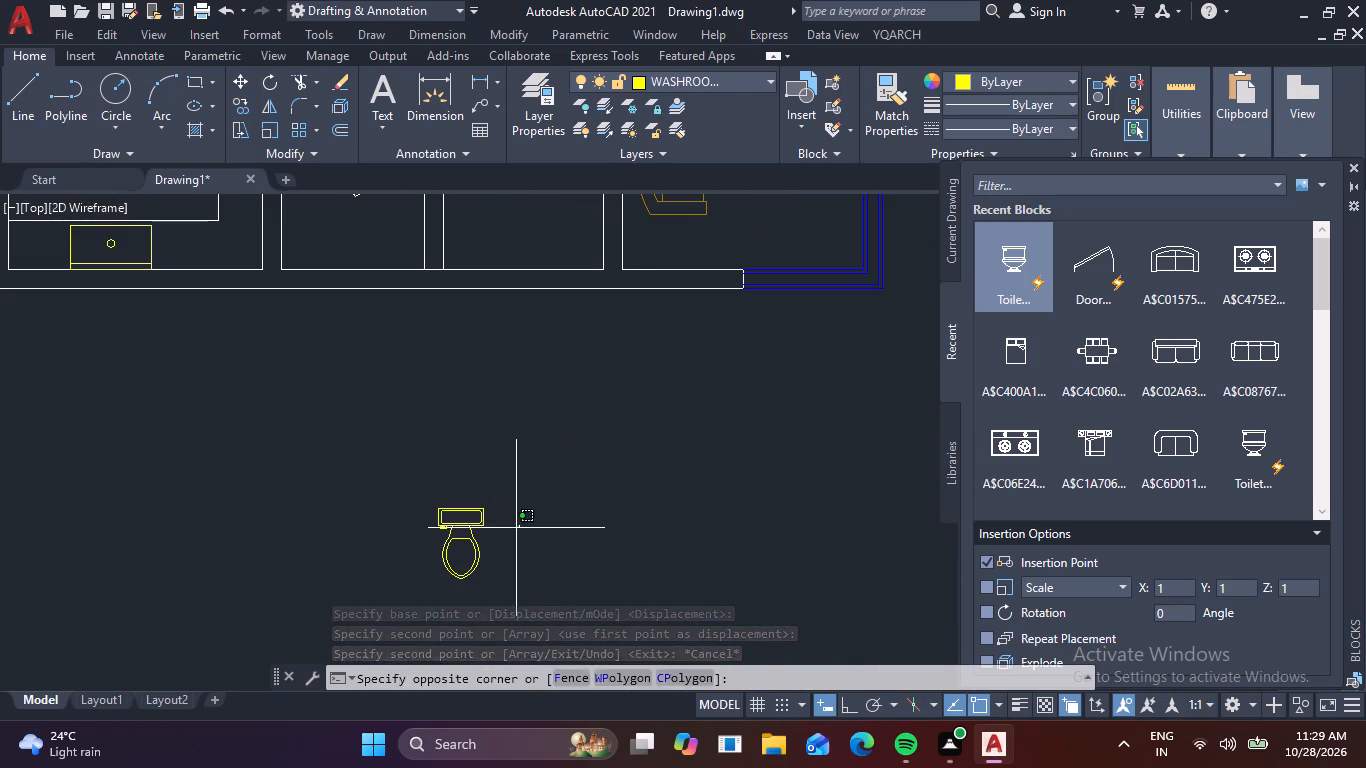
left_click_drag(516, 528, 506, 523)
left_click_drag(437, 498, 453, 489)
key("r")
key("o")
key("space")
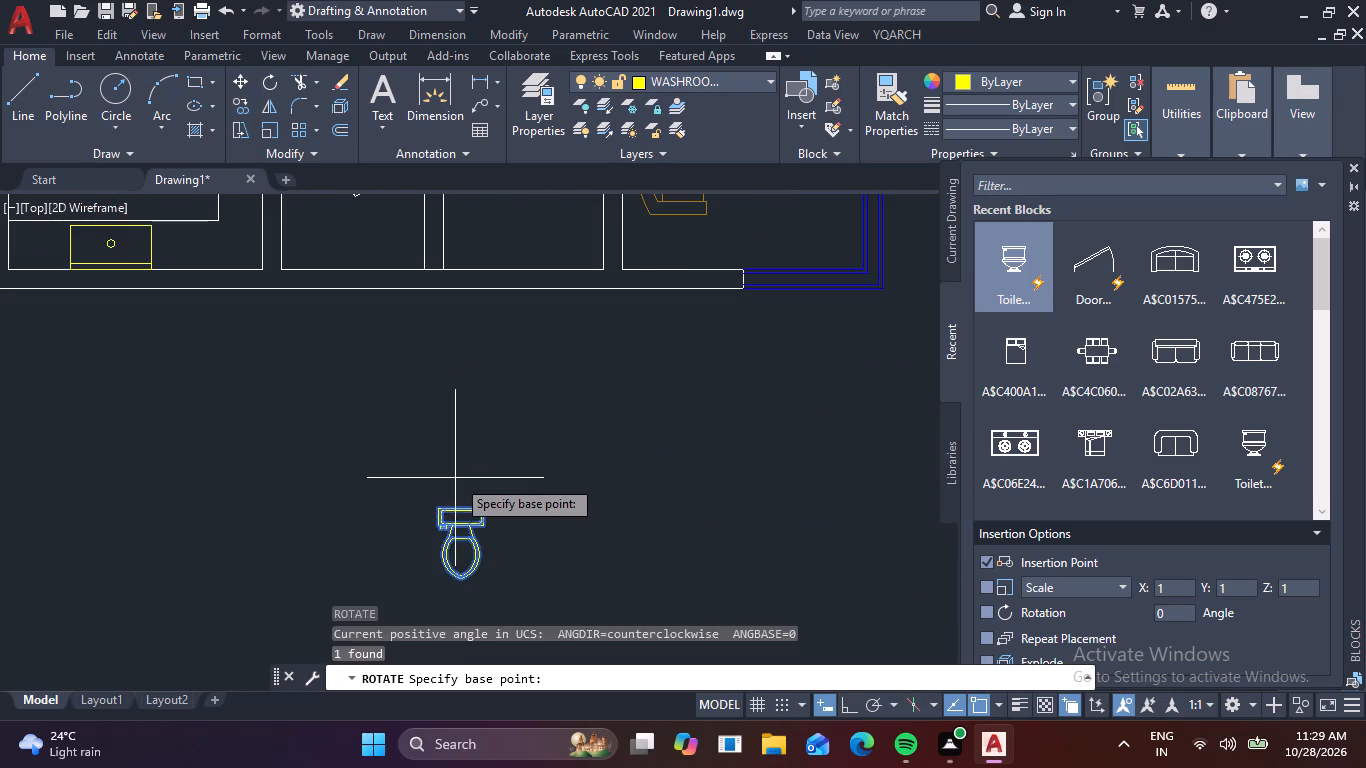
left_click(463, 481)
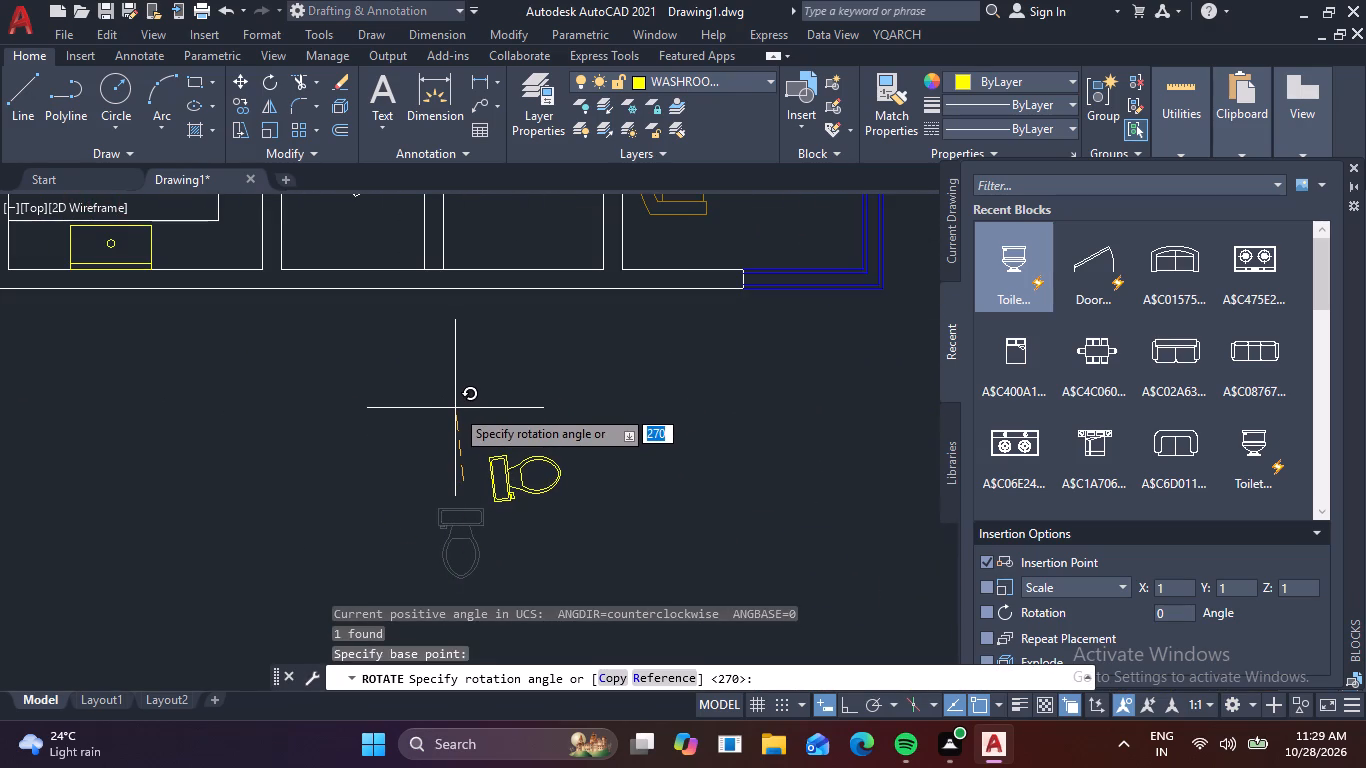
key("F8")
left_click(486, 386)
Move the rotated toilet by its tank's back midpoint onto the east face of the short partition in the southern washroom.
left_click(538, 519)
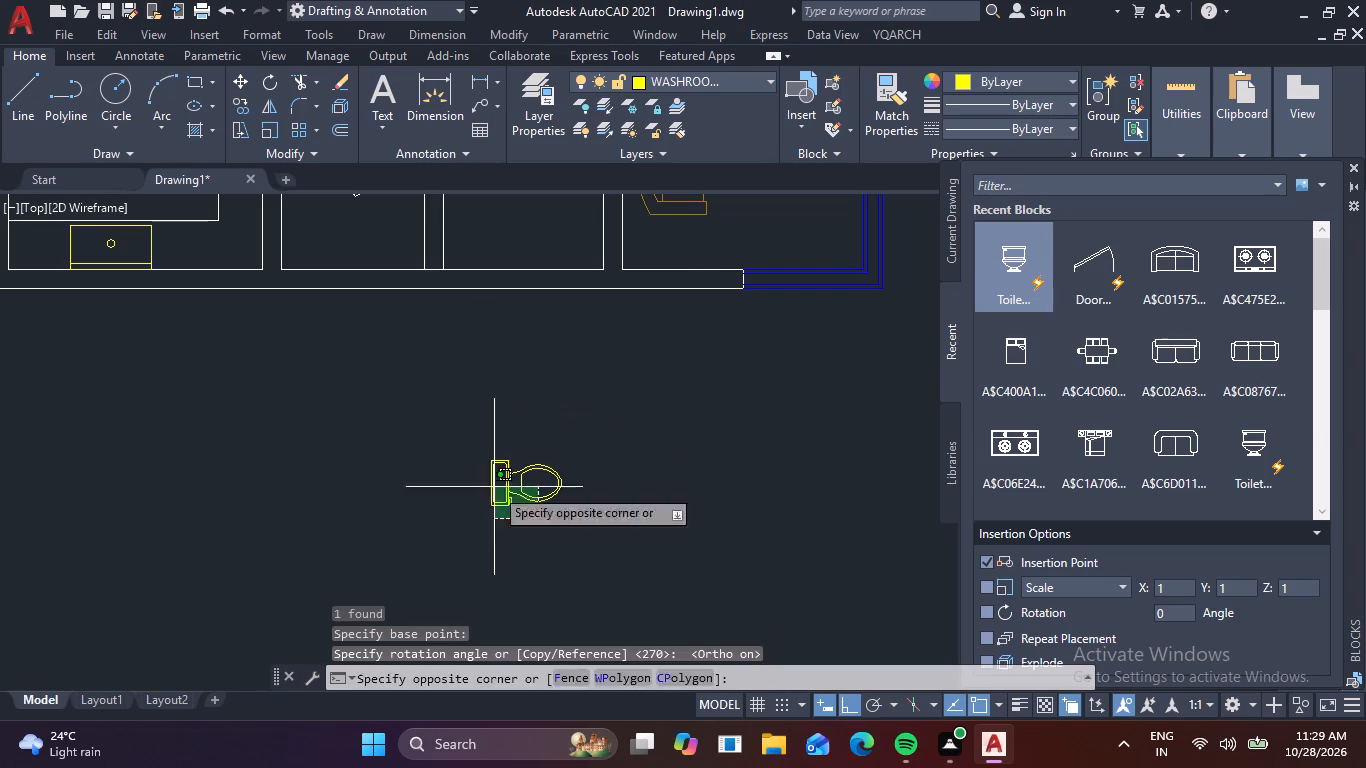
left_click(428, 462)
key("m")
key("space")
scroll(489, 477, "up", 2)
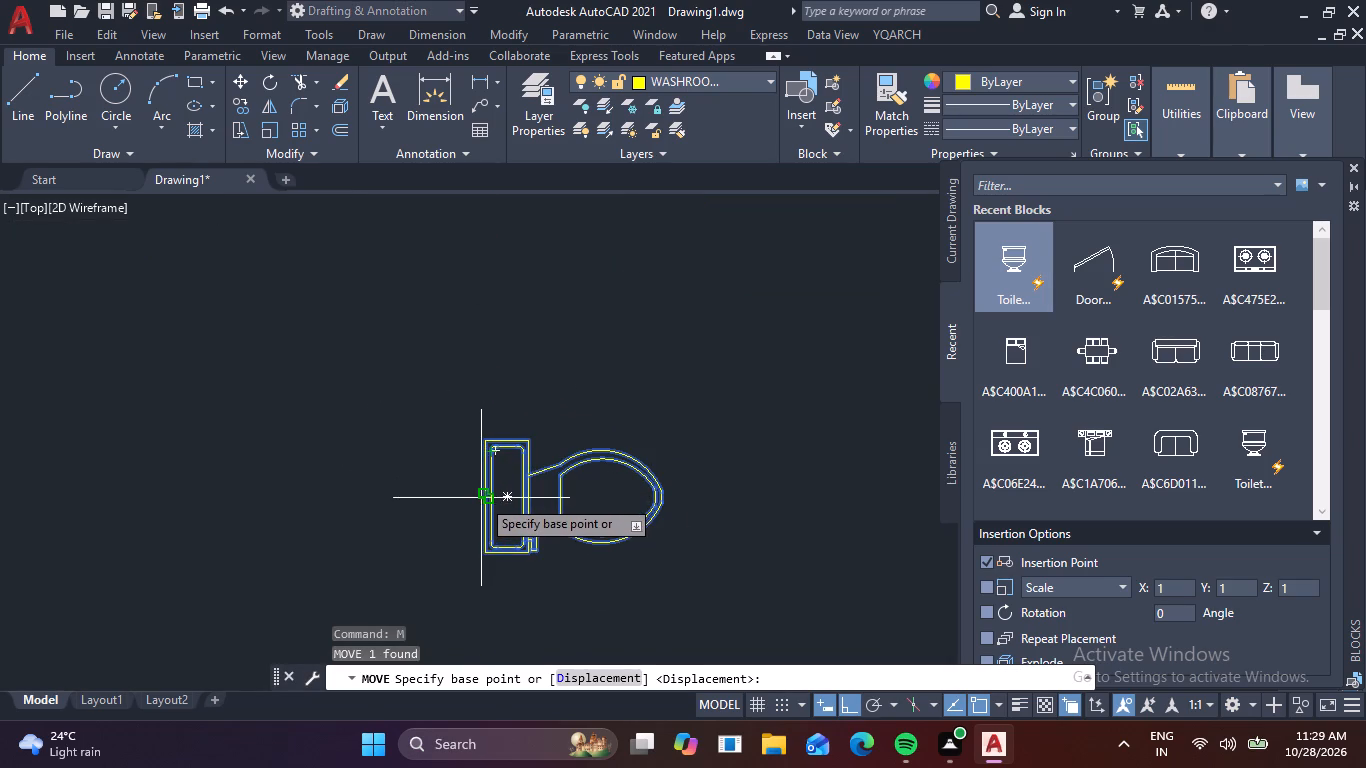
left_click(481, 498)
key("F8")
scroll(534, 448, "down", 3)
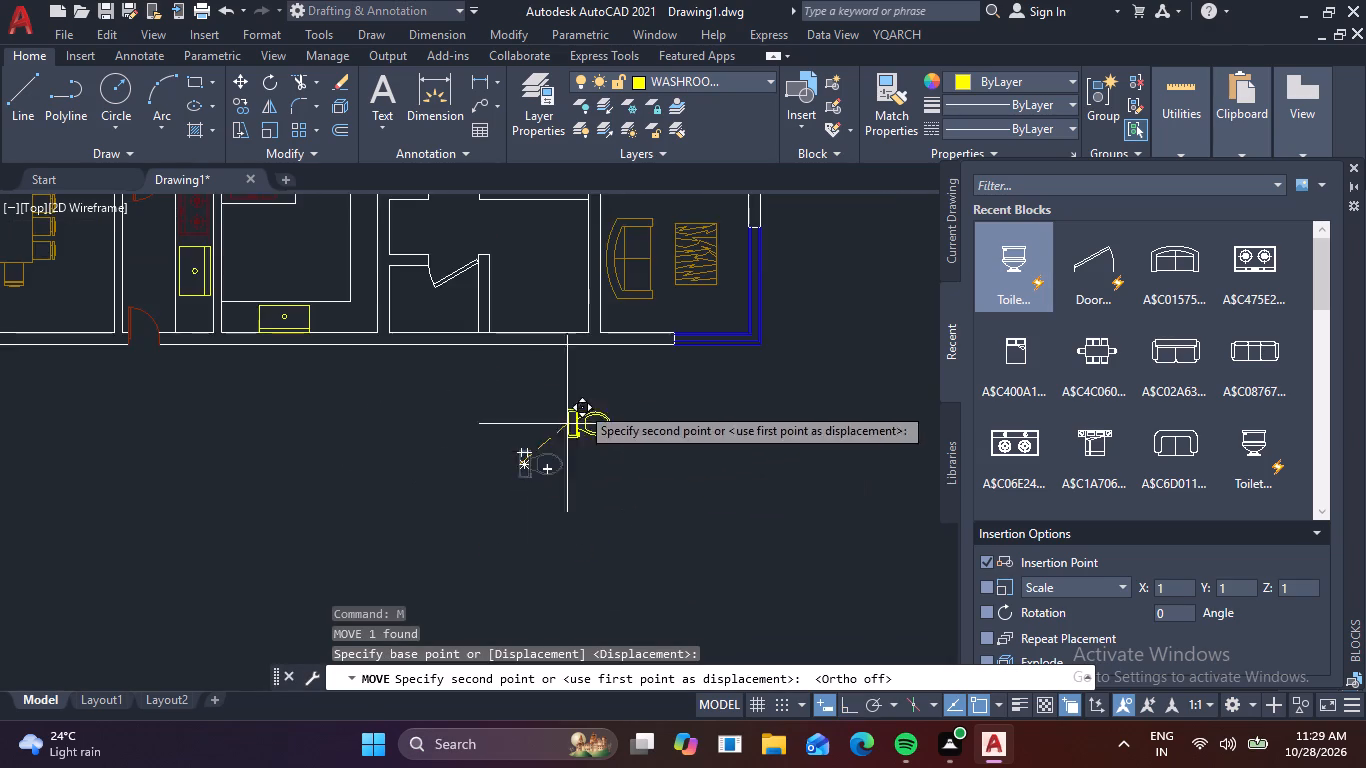
middle_click_drag(583, 399, 563, 462)
scroll(472, 380, "up", 3)
middle_click_drag(476, 385, 492, 475)
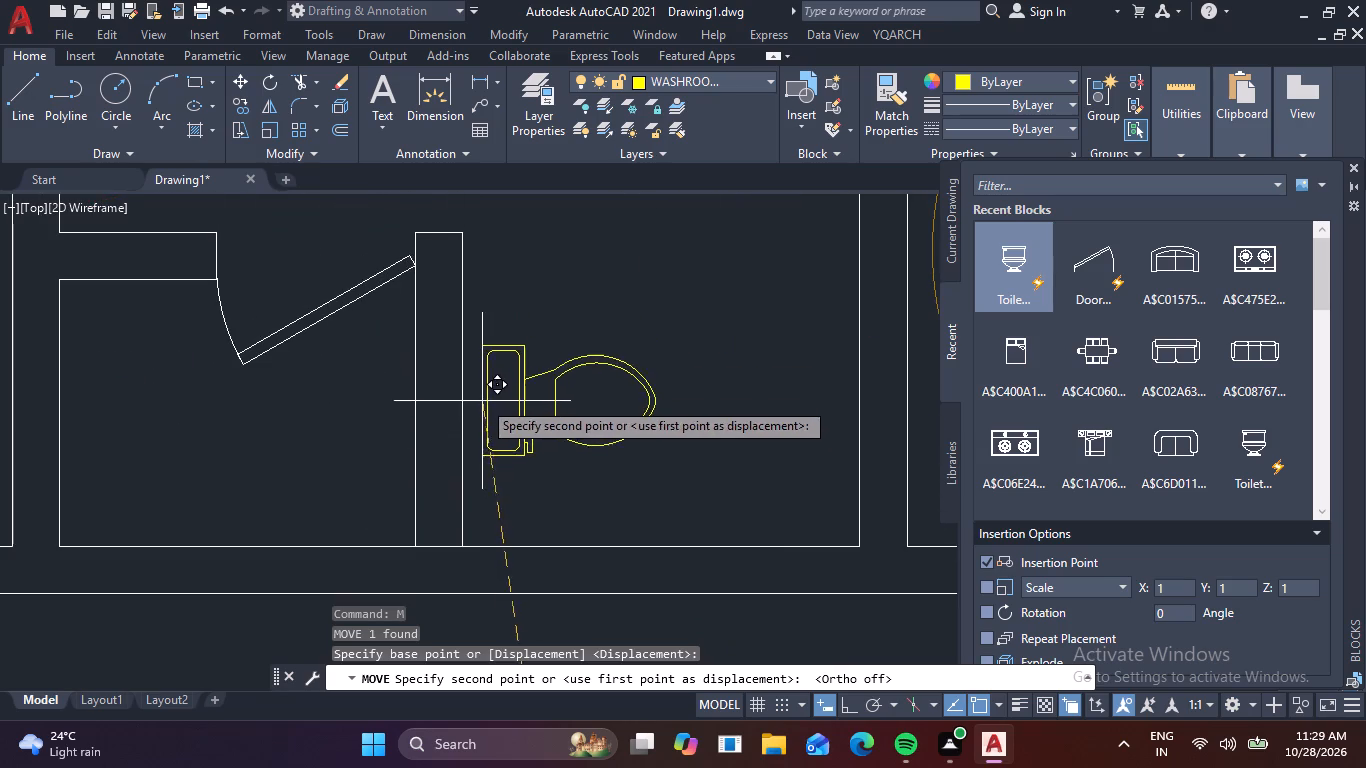
left_click(466, 381)
key("Escape")
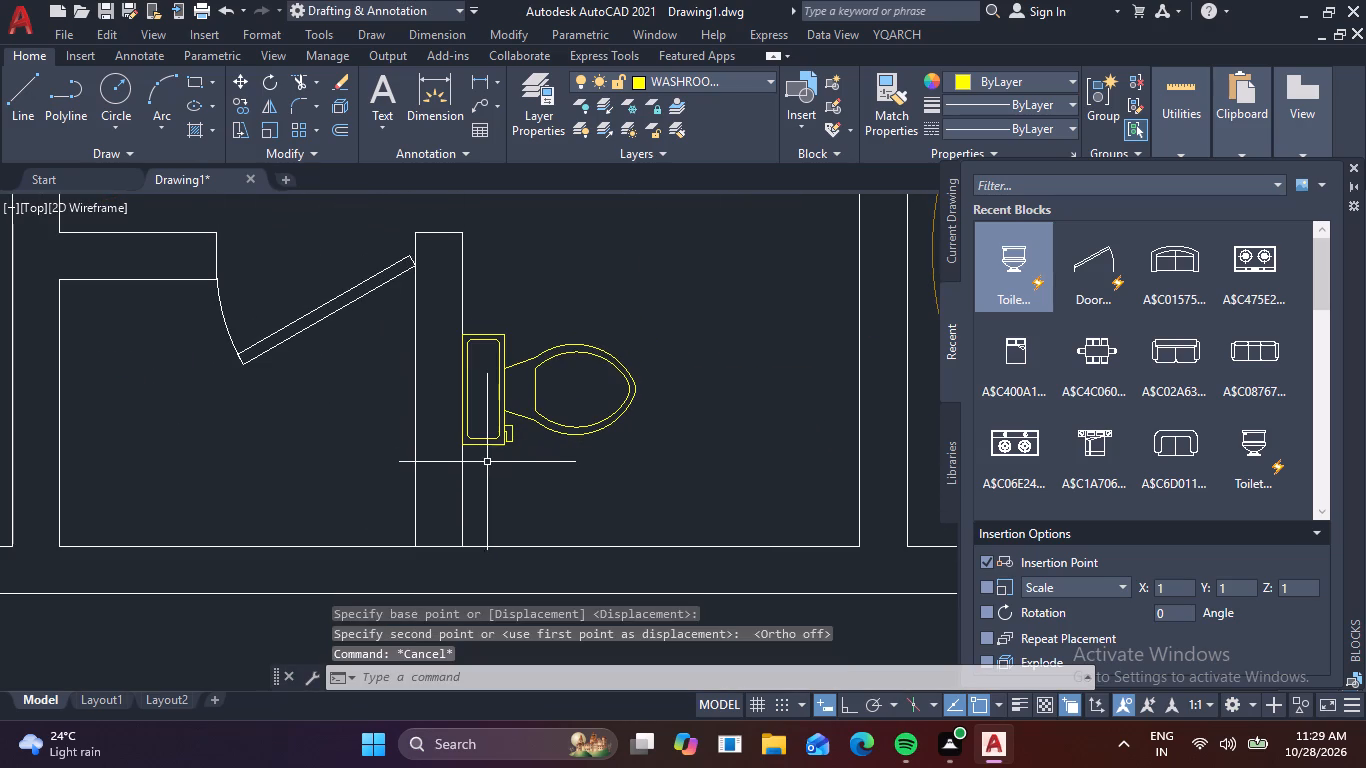
Draw a rectangle about 2'-6" by 3'-10" against the southern washroom's east wall, northeast of the toilet.
scroll(485, 449, "down", 2)
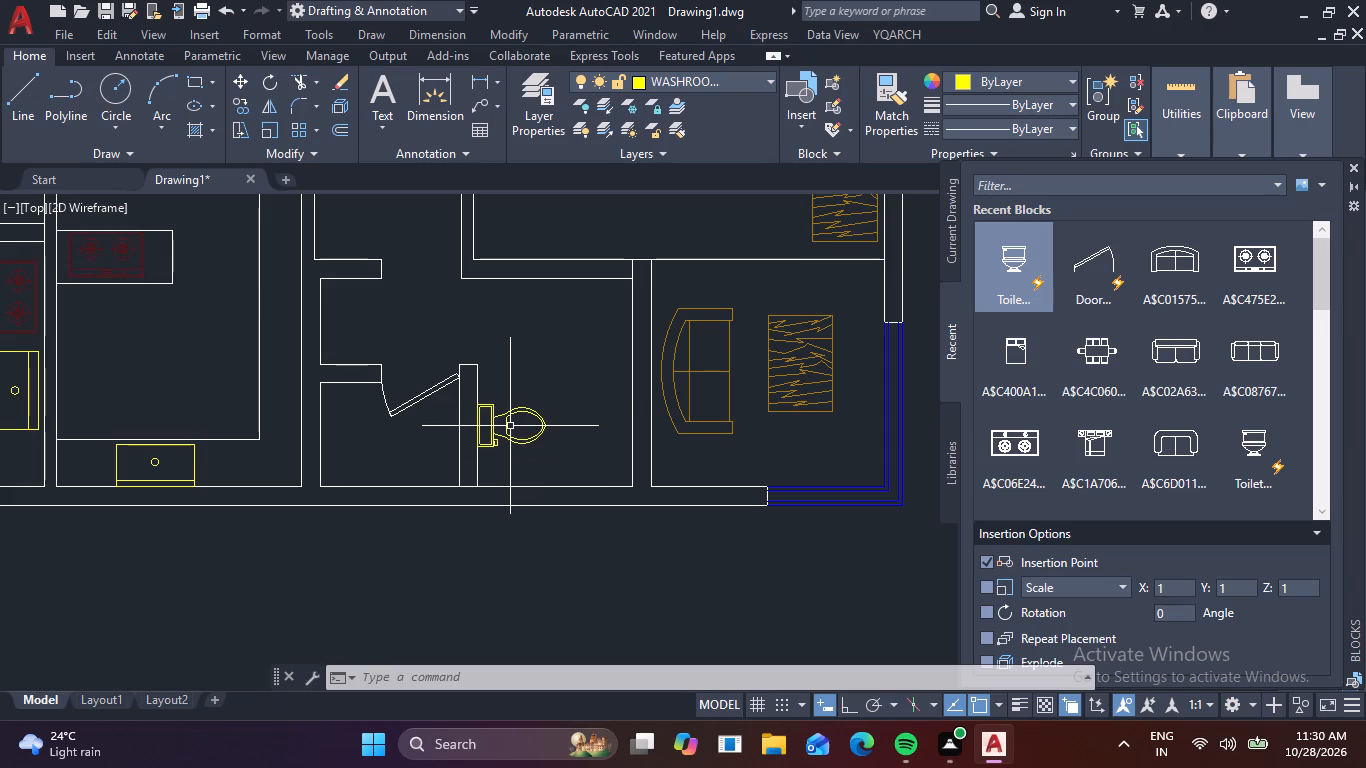
type("RE")
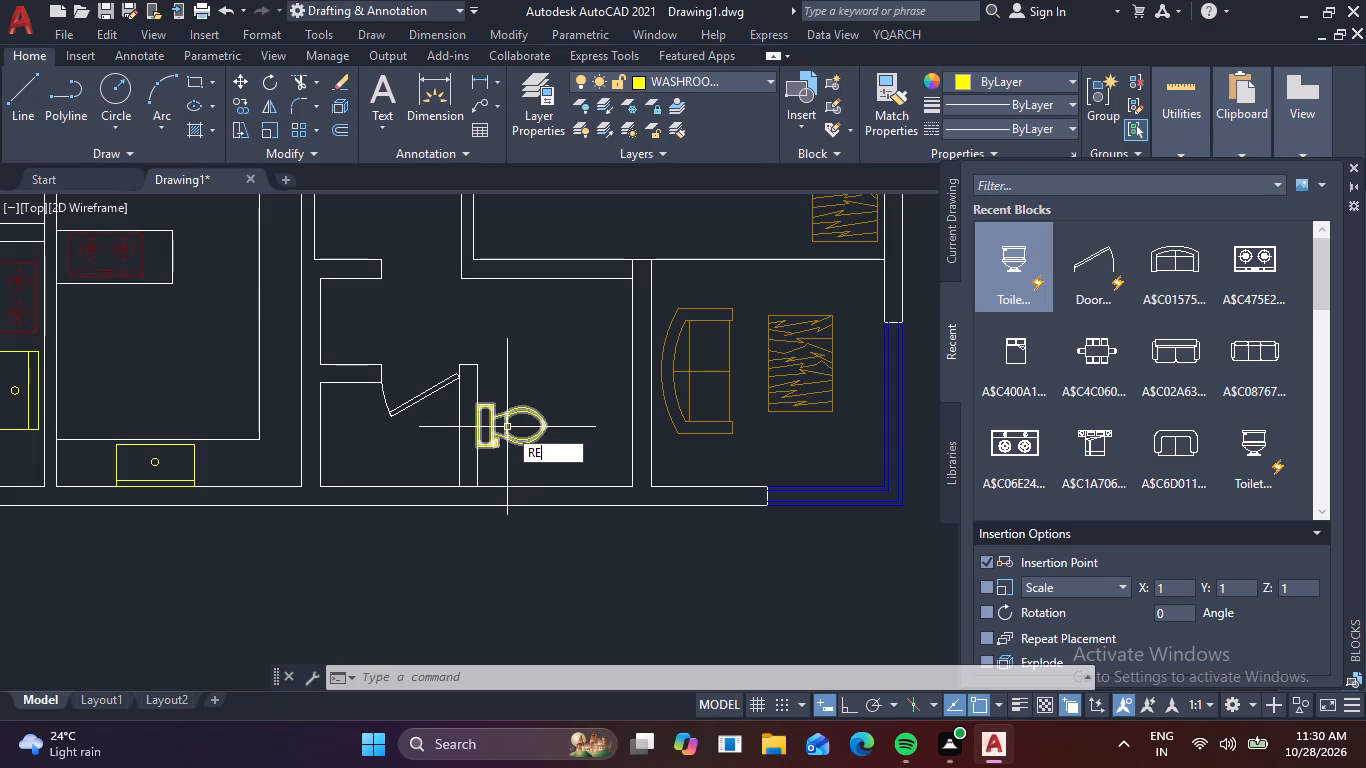
key("c")
key("space")
scroll(617, 304, "up", 1)
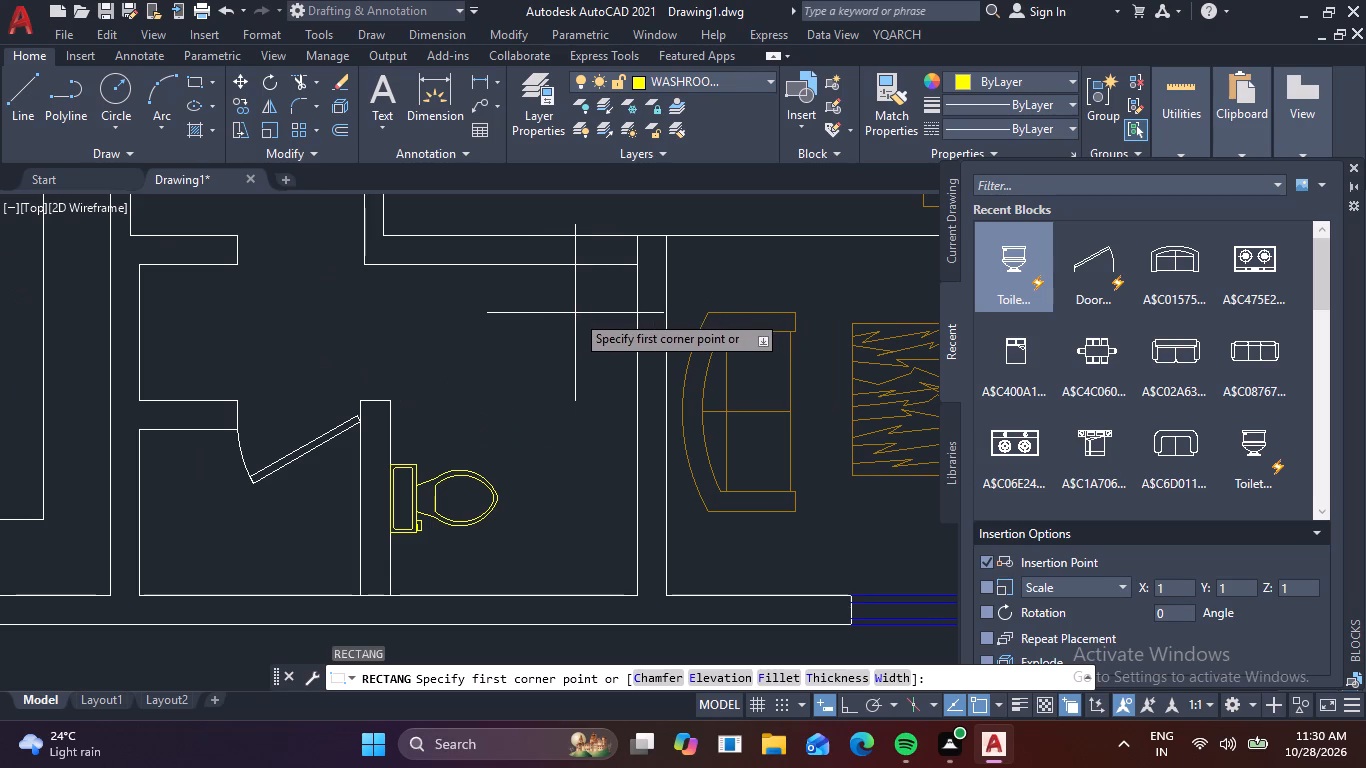
left_click(536, 308)
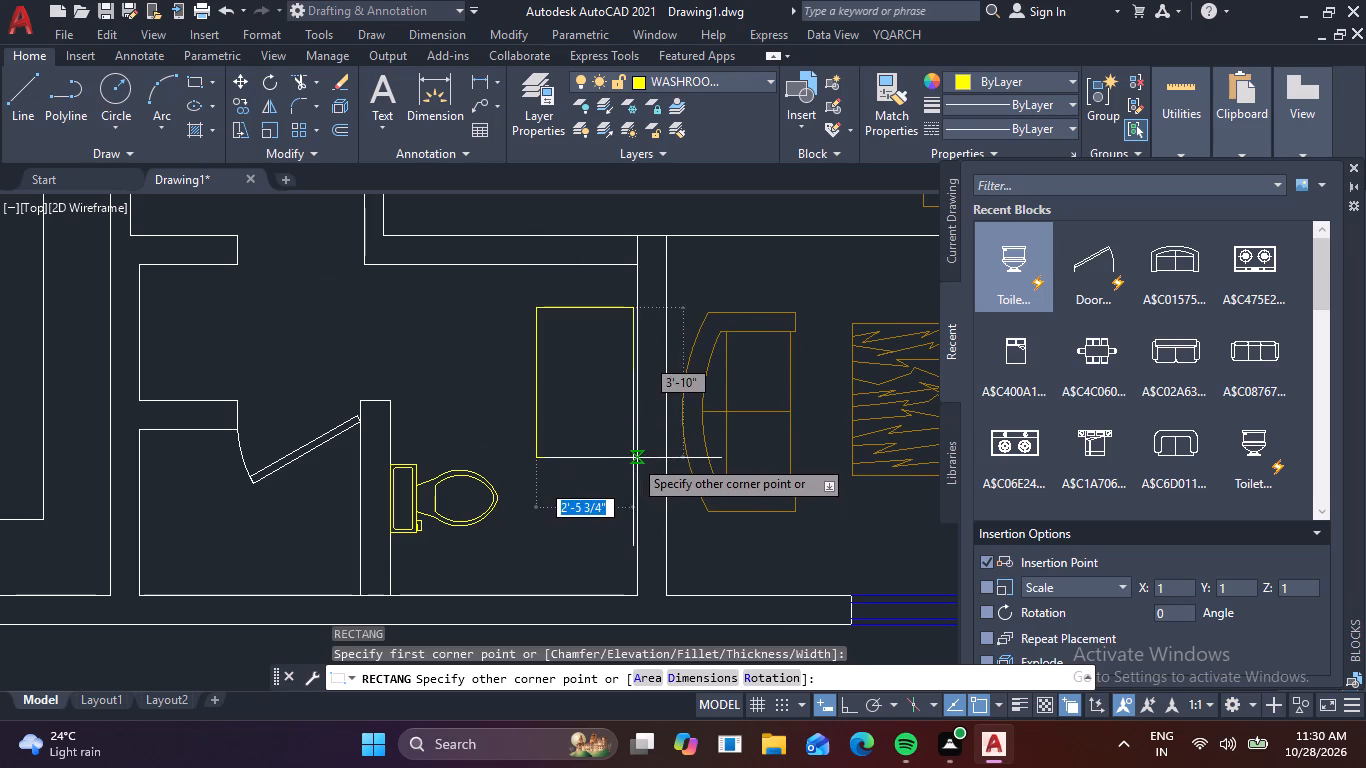
left_click(635, 457)
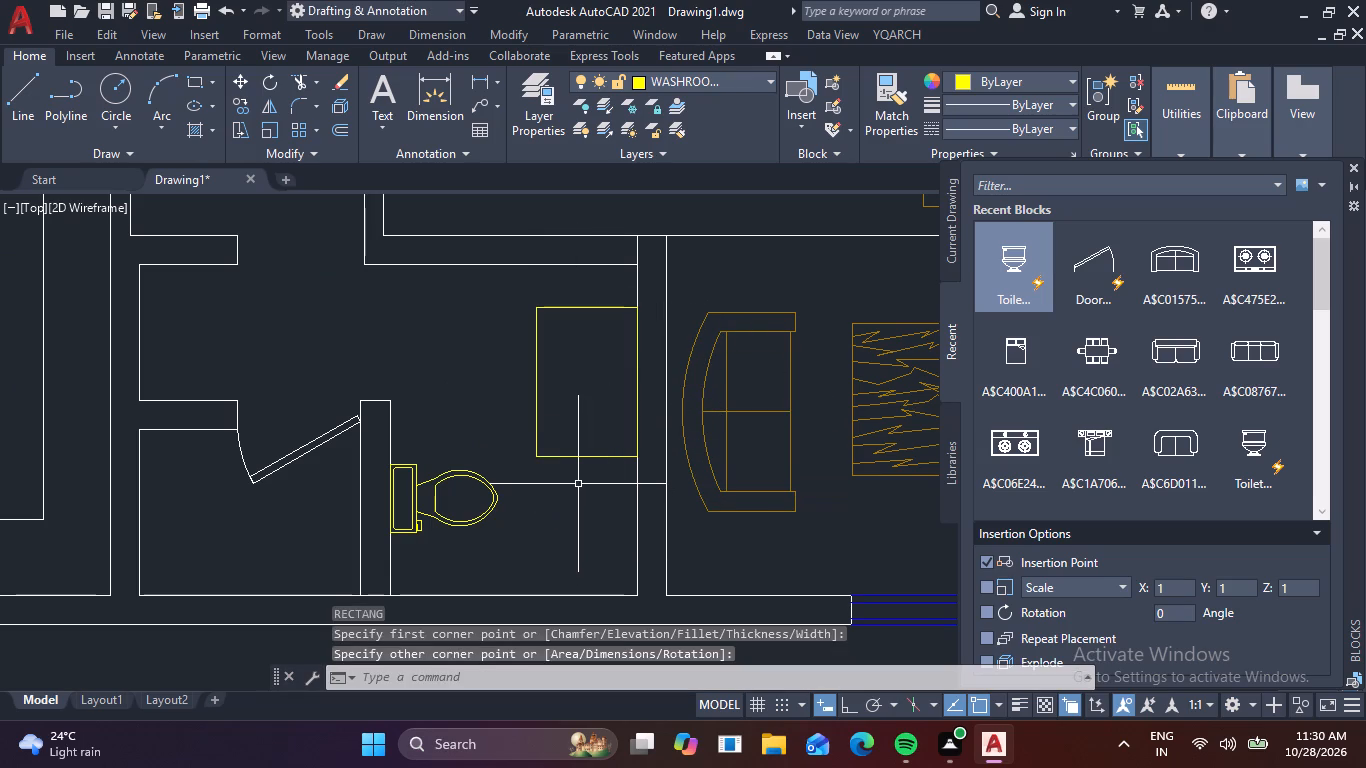
Draw a vertical line inside the new rectangle, just in from its west edge, starting near the top and stopping short of the bottom.
type("L")
key("space")
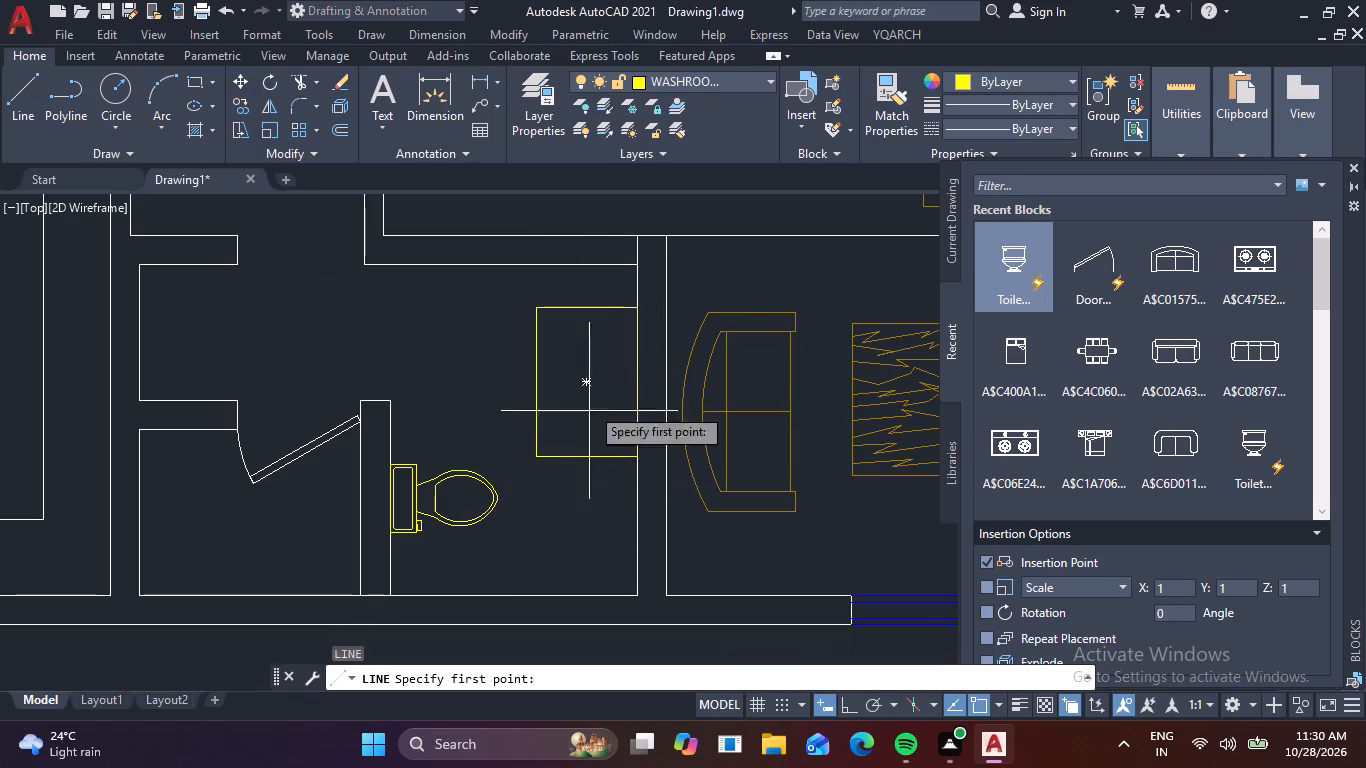
scroll(563, 334, "up", 2)
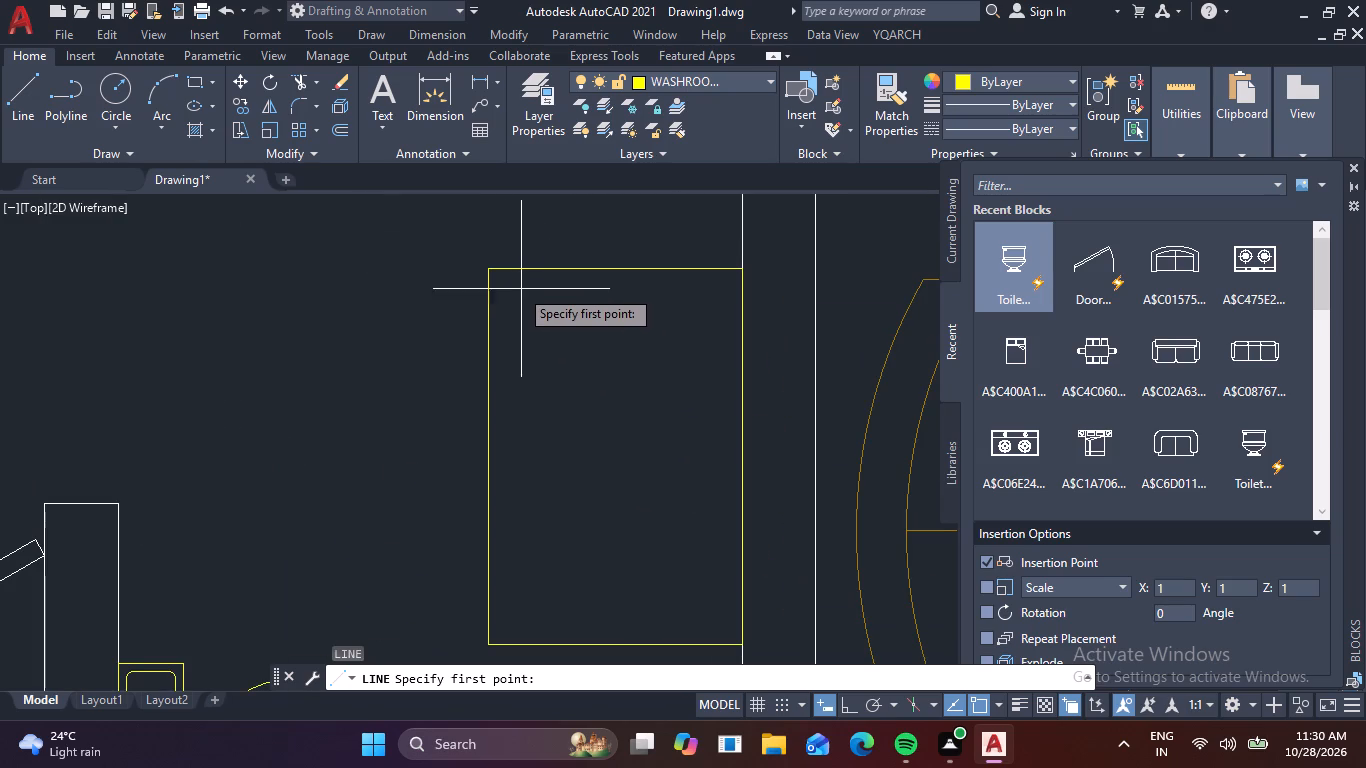
left_click(509, 284)
key("F8")
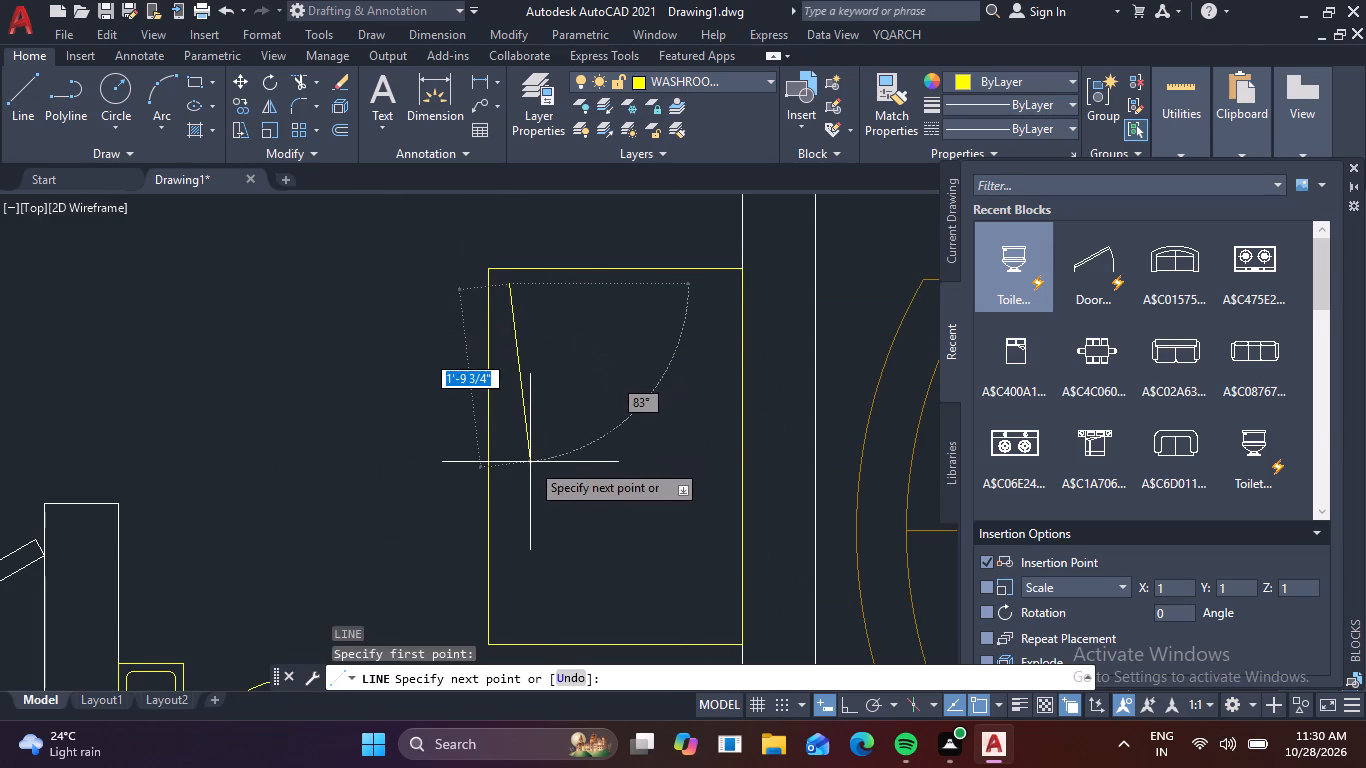
left_click(517, 531)
key("space")
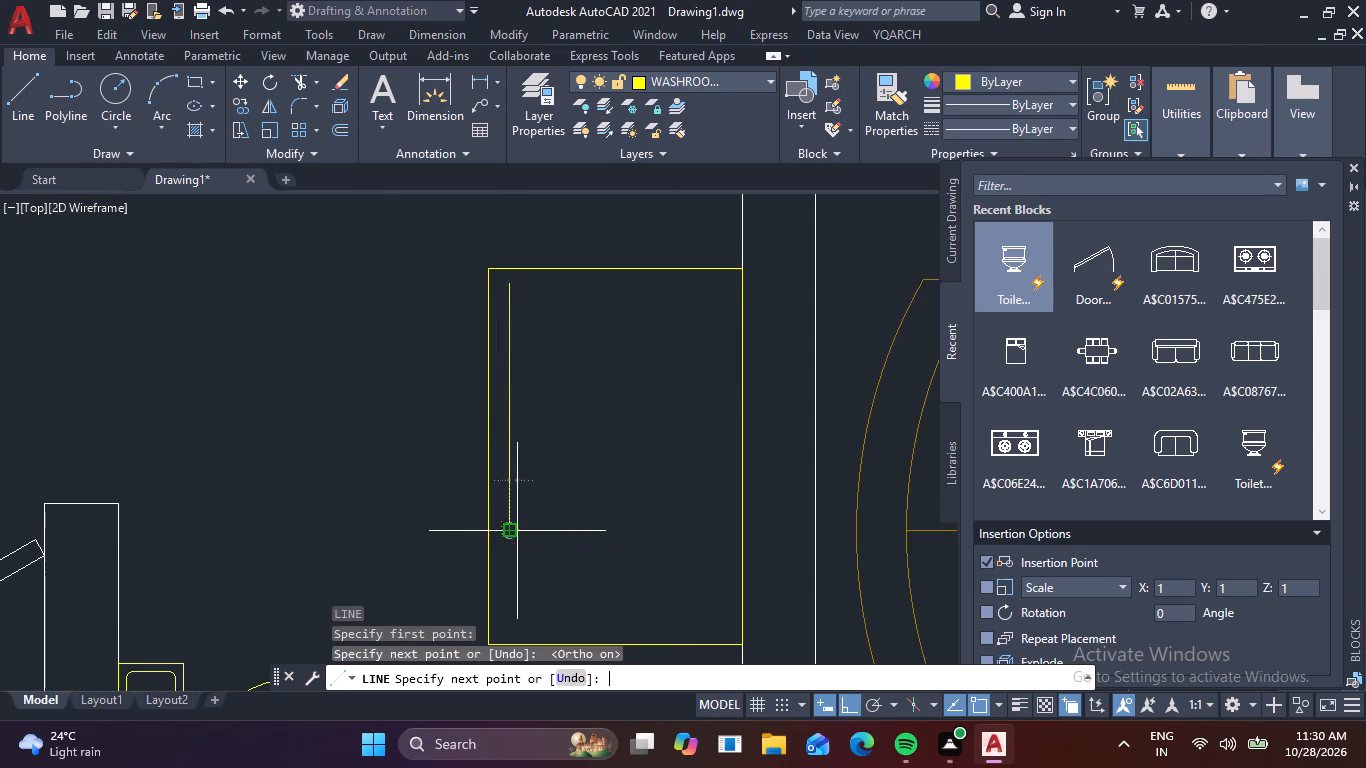
Copy the vertical line about 2'-2" east so it sits just inside the rectangle's east edge.
left_click(510, 399)
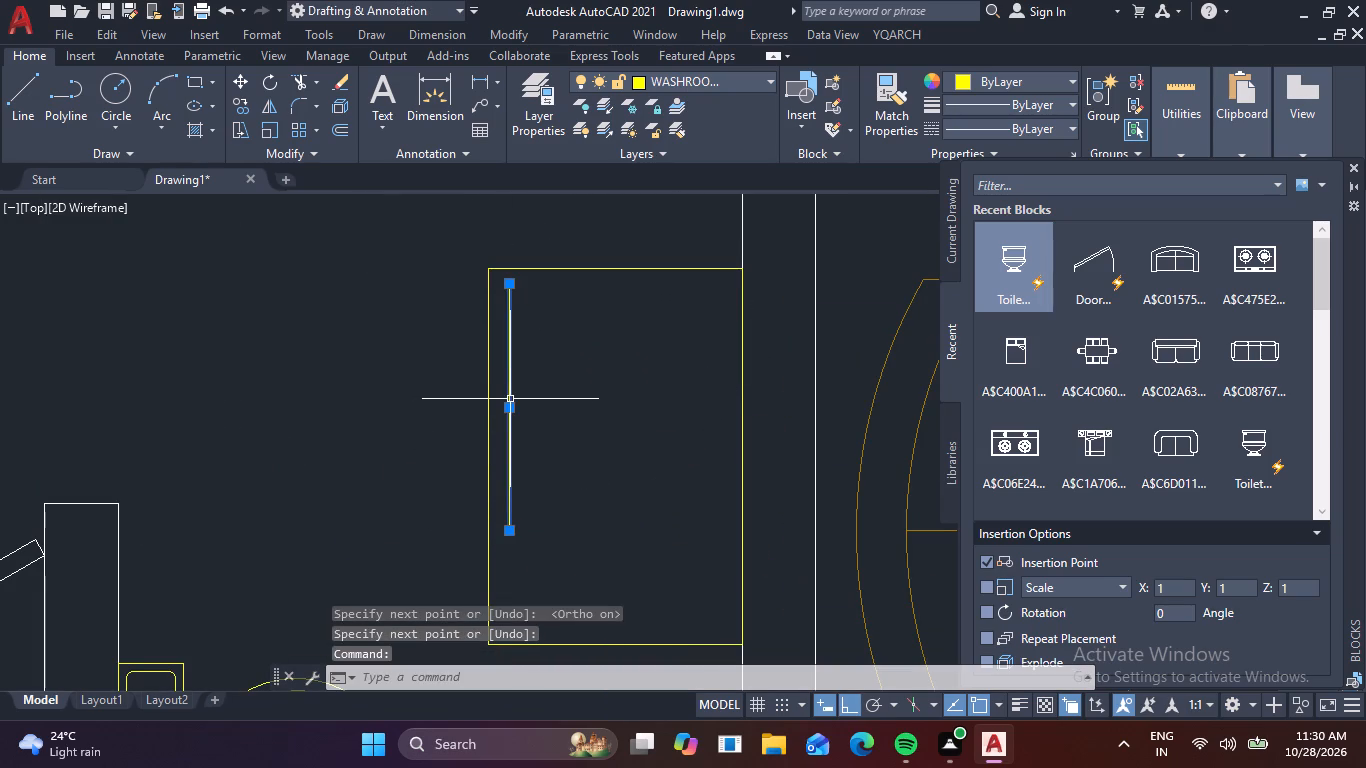
key("c")
key("o")
key("space")
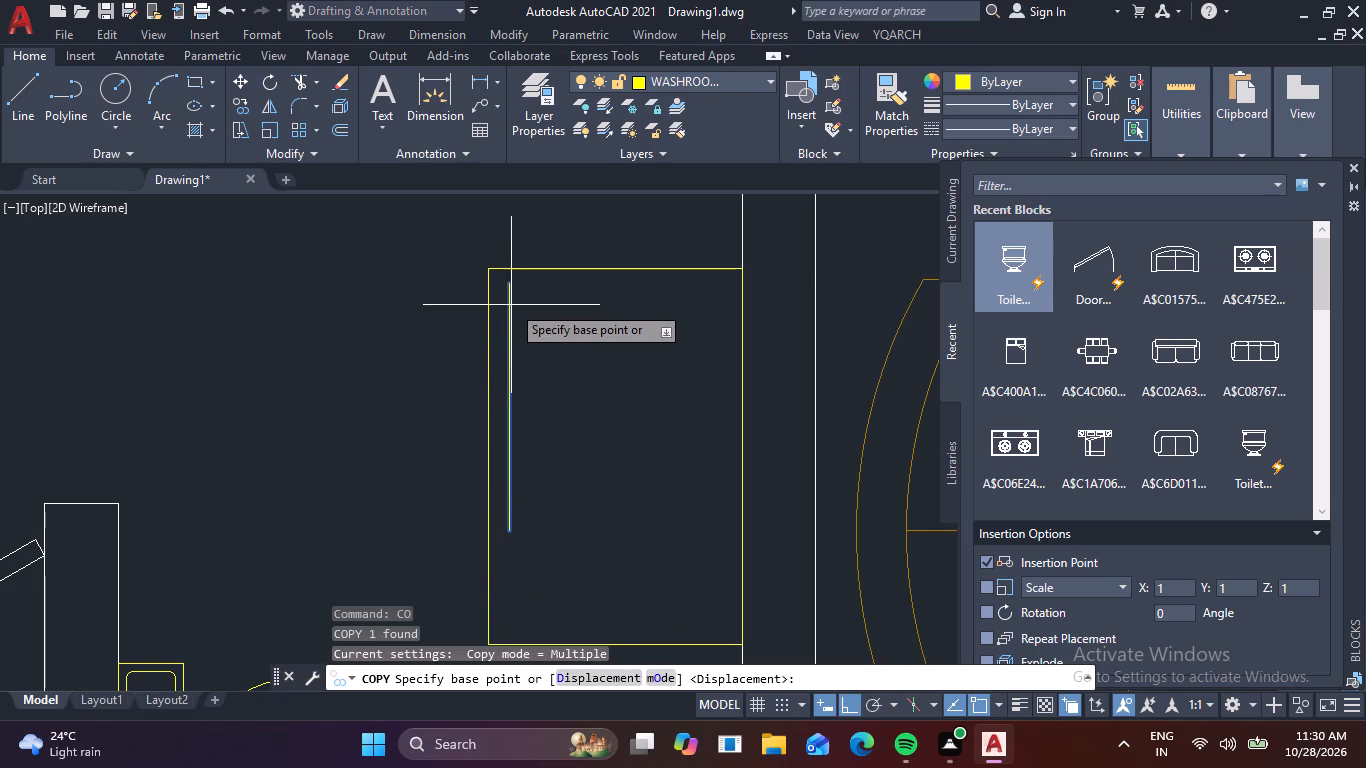
left_click(504, 285)
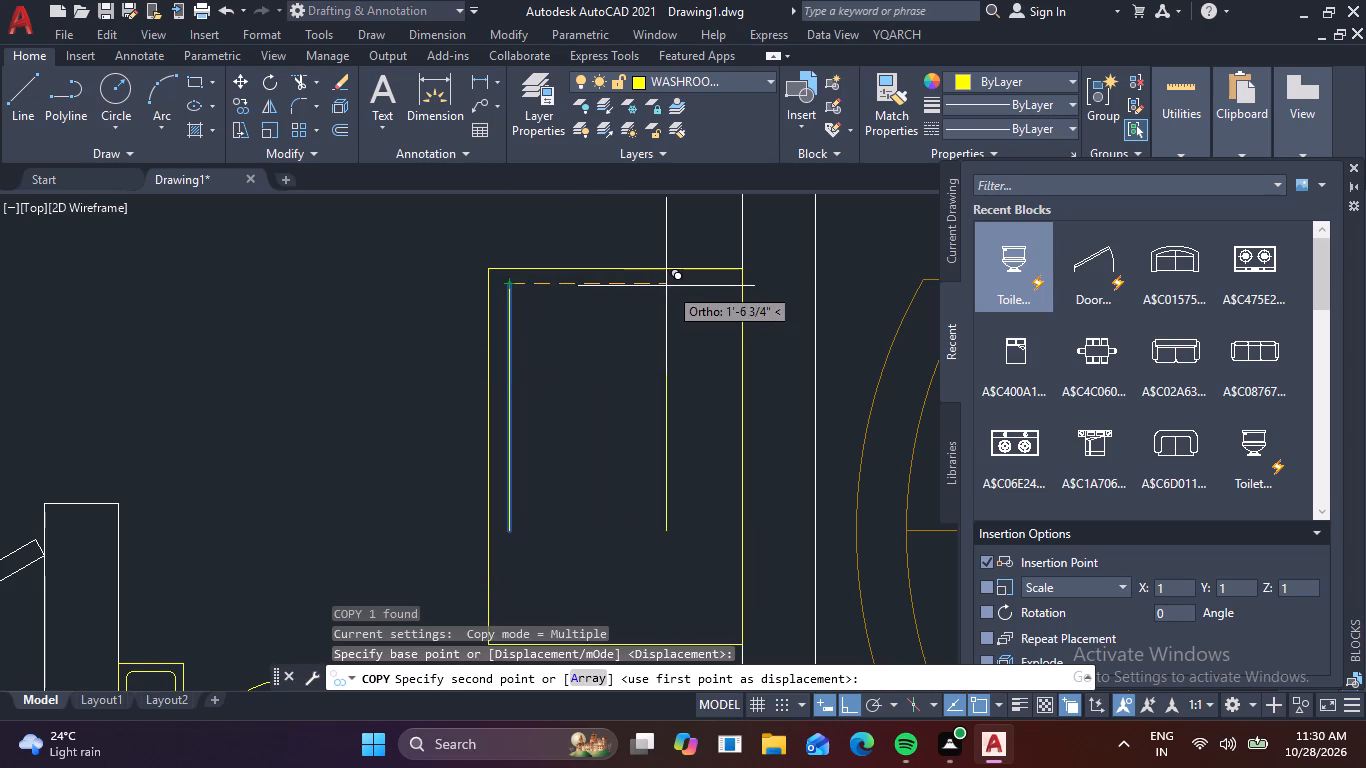
left_click(722, 289)
key("Escape")
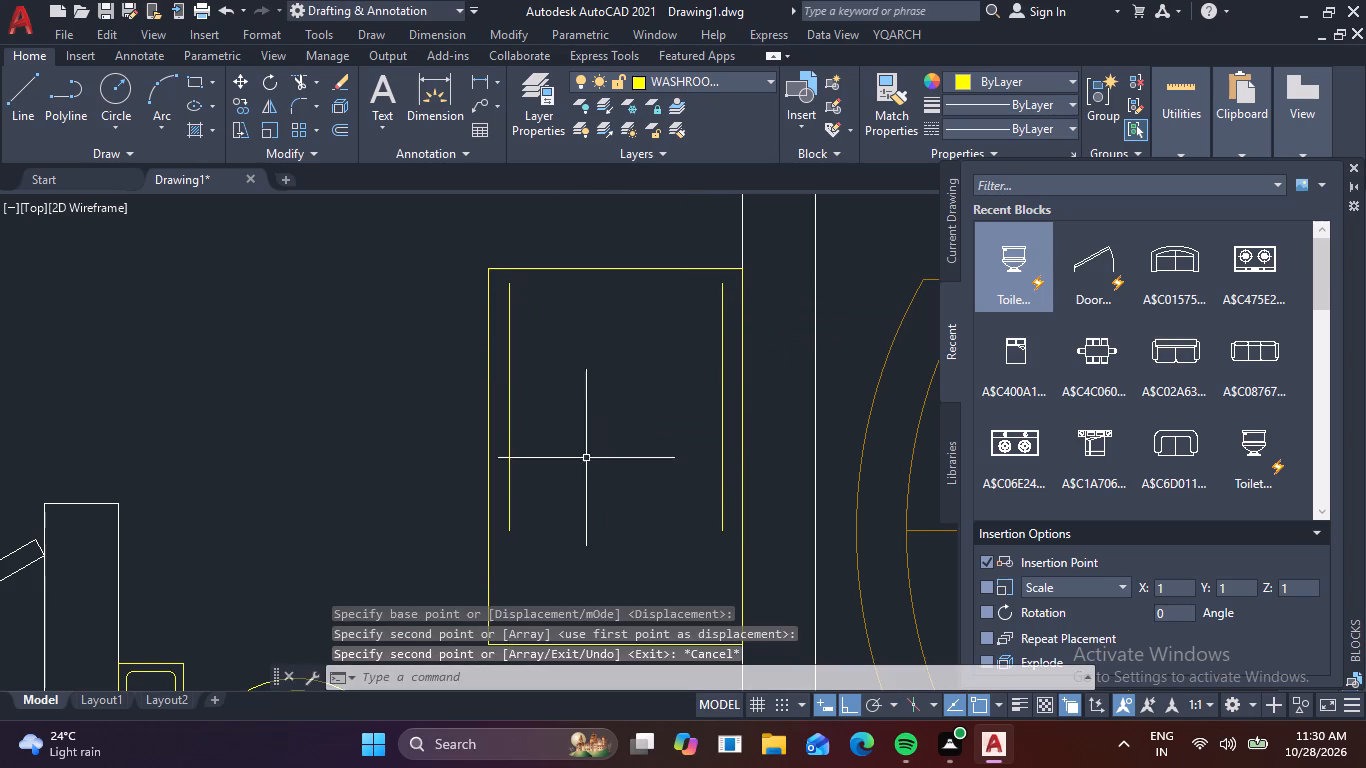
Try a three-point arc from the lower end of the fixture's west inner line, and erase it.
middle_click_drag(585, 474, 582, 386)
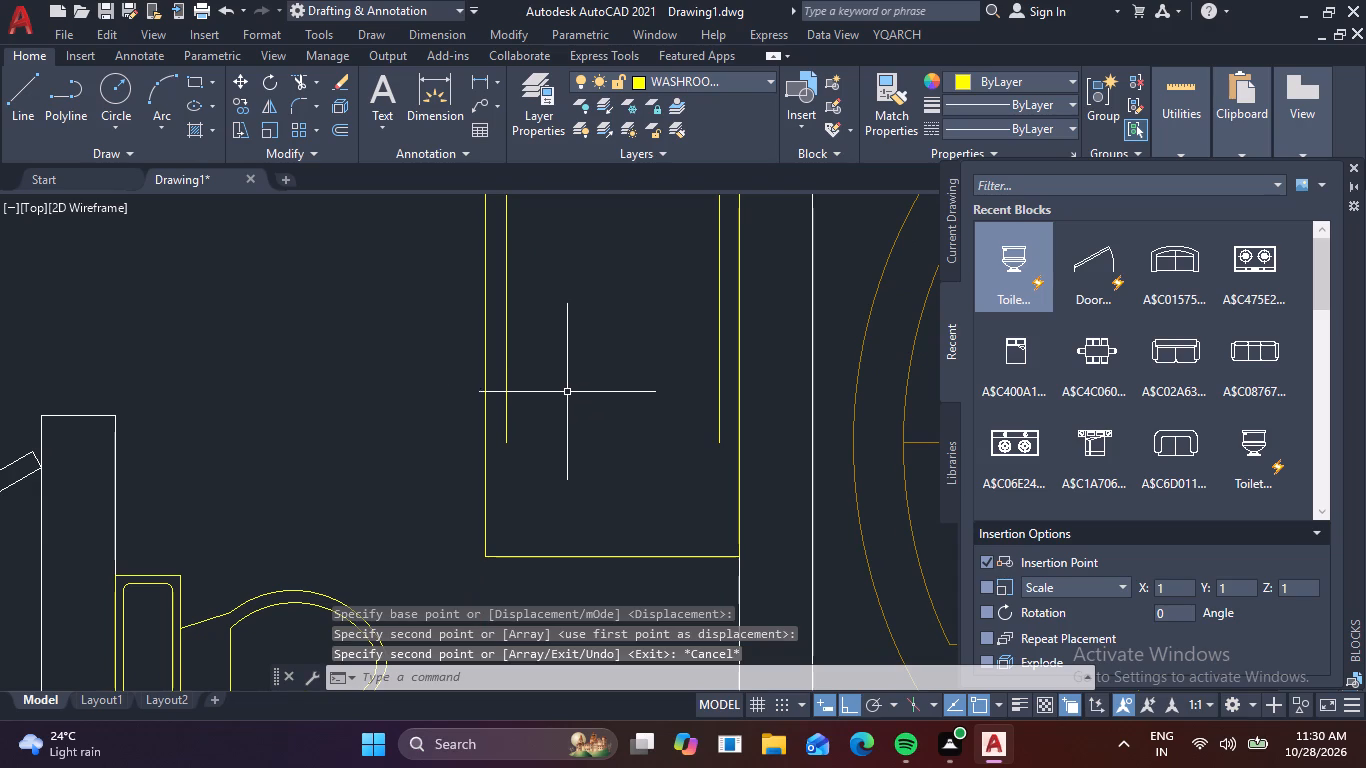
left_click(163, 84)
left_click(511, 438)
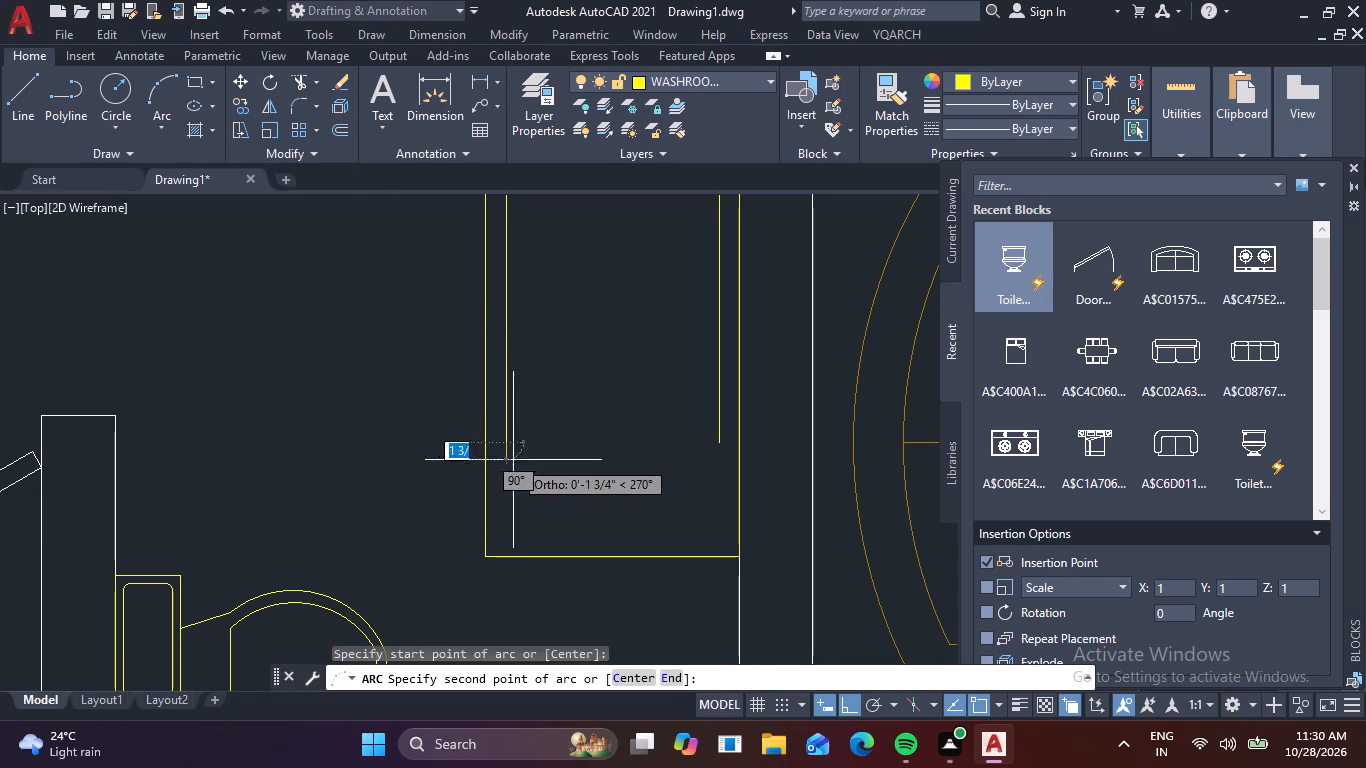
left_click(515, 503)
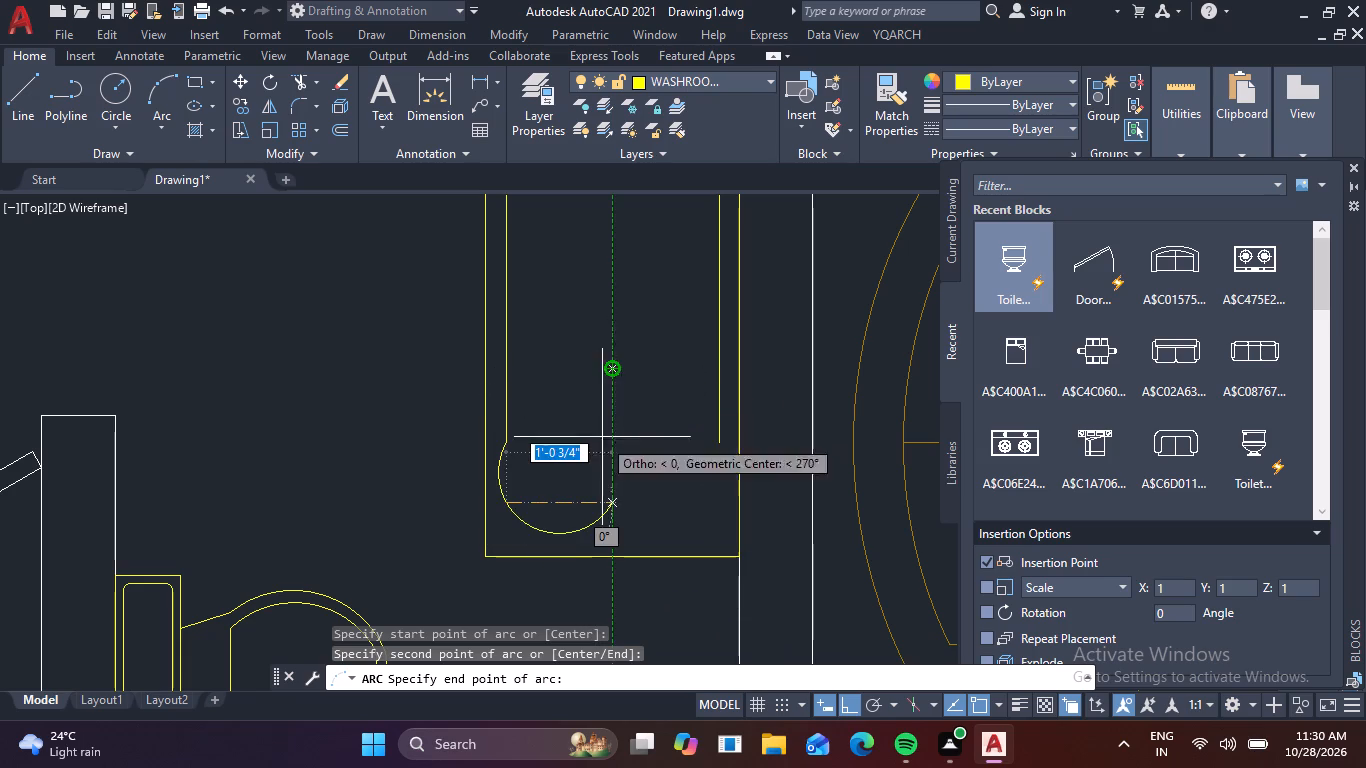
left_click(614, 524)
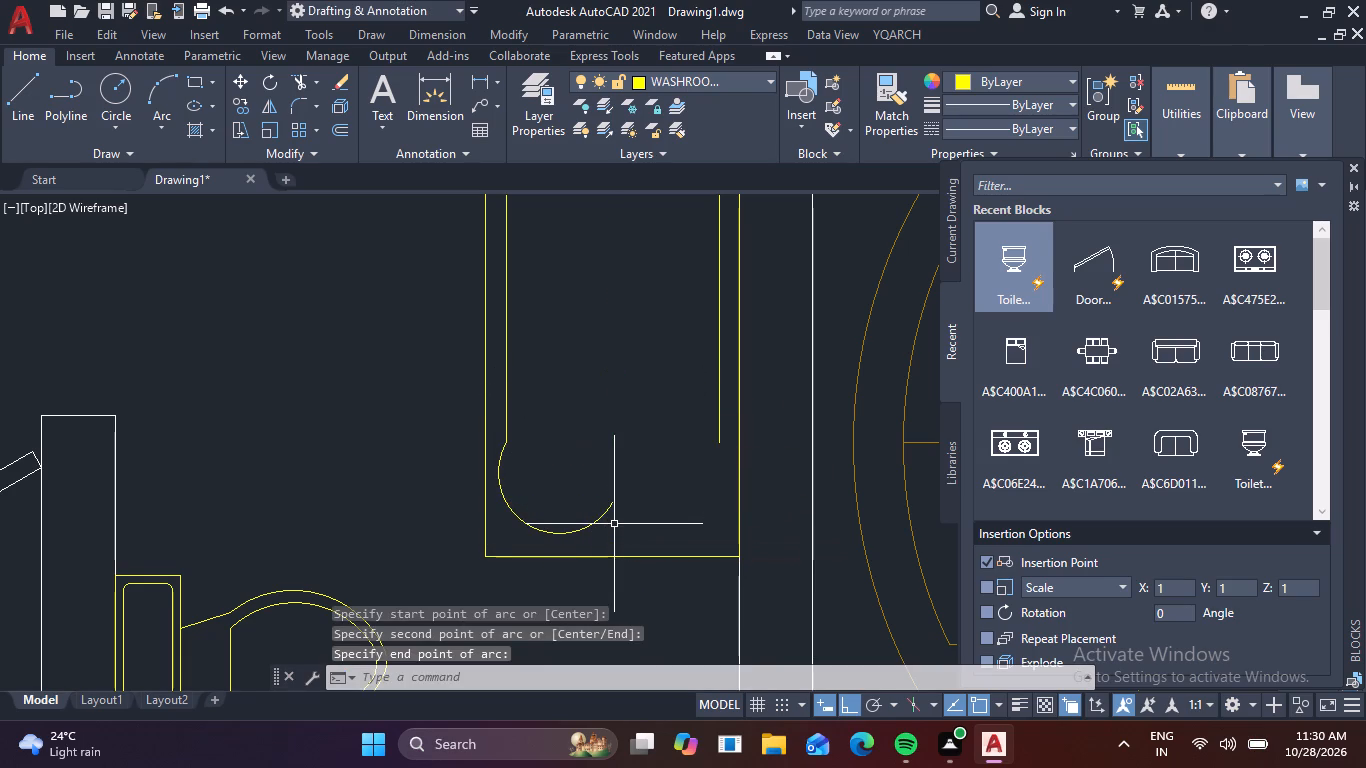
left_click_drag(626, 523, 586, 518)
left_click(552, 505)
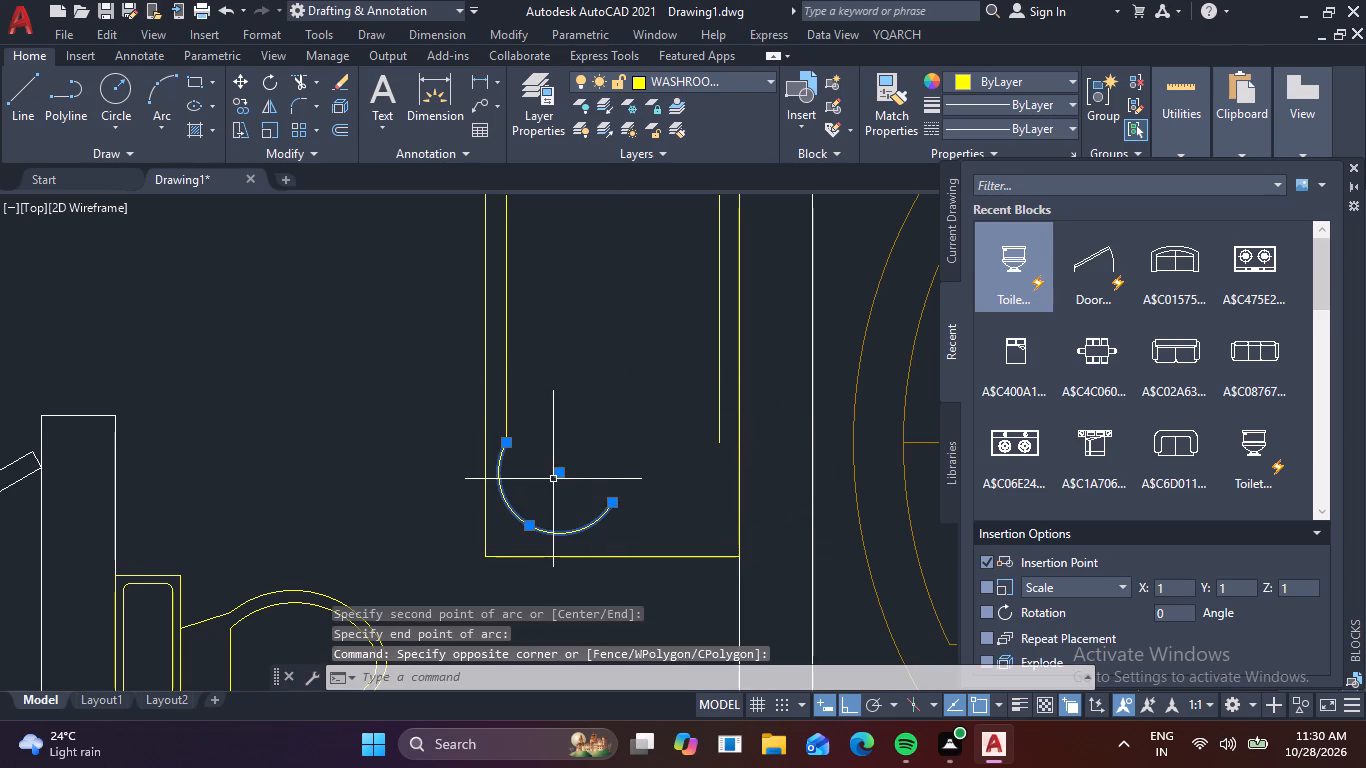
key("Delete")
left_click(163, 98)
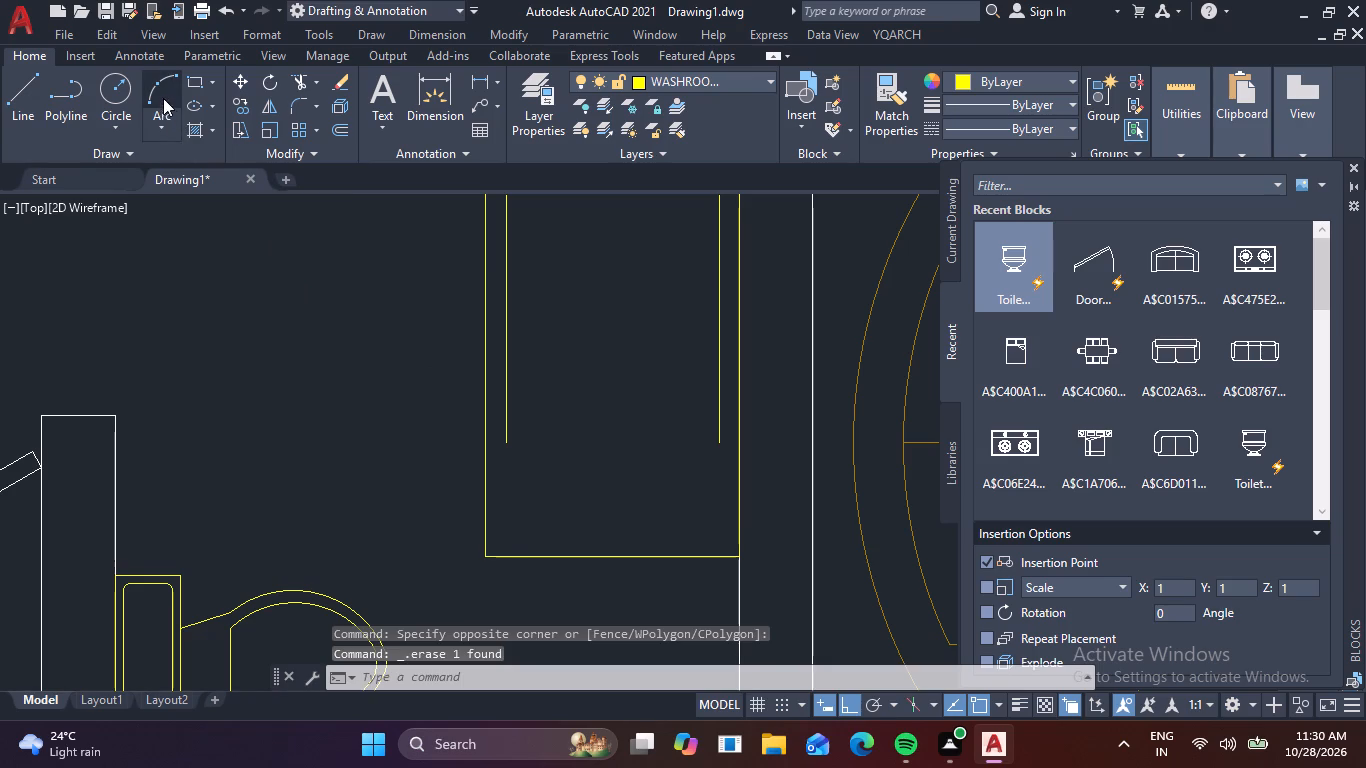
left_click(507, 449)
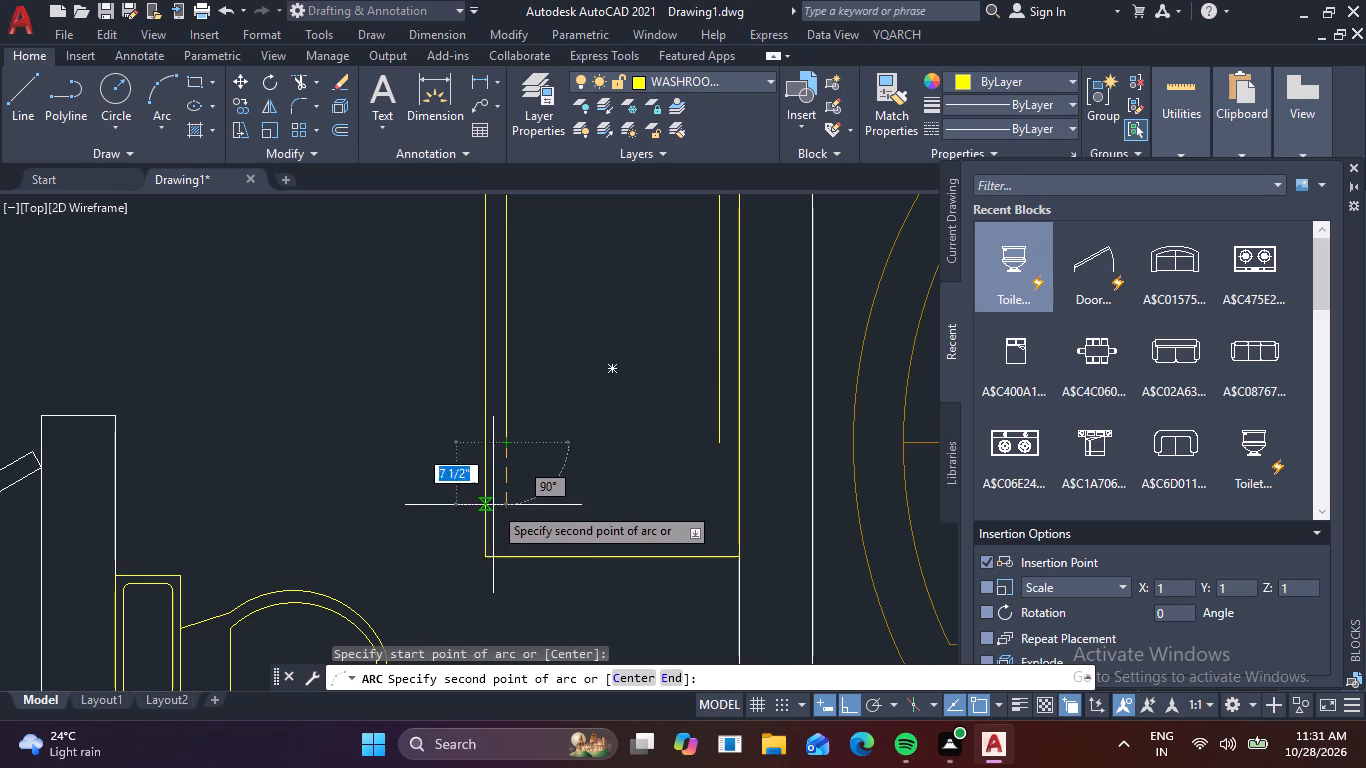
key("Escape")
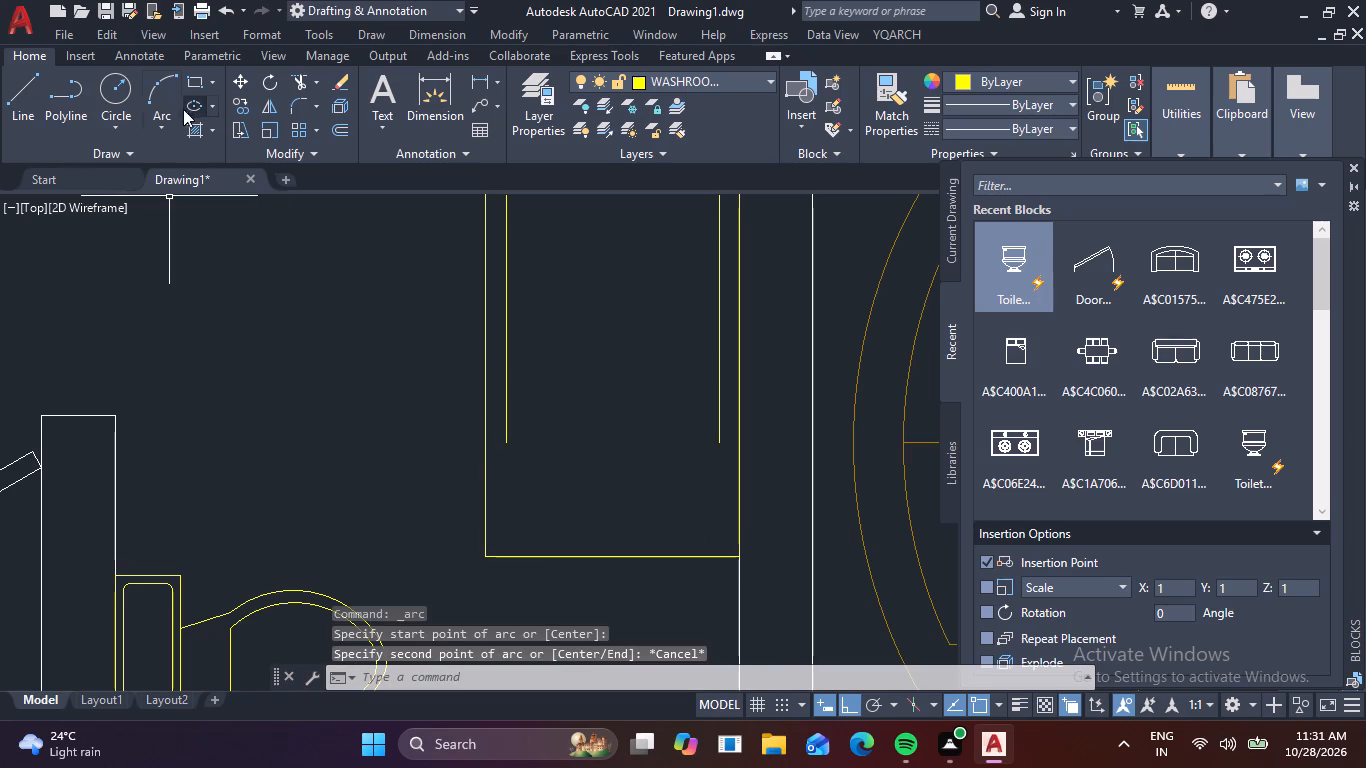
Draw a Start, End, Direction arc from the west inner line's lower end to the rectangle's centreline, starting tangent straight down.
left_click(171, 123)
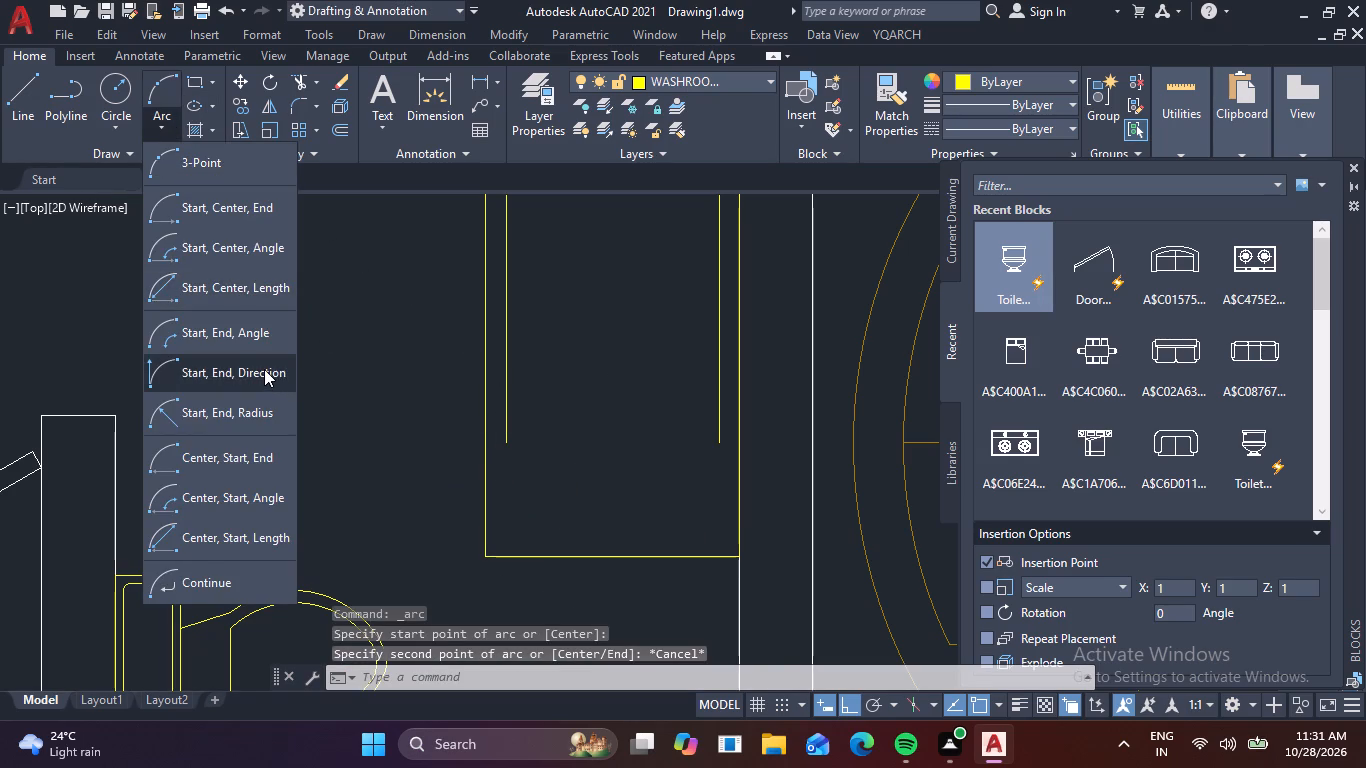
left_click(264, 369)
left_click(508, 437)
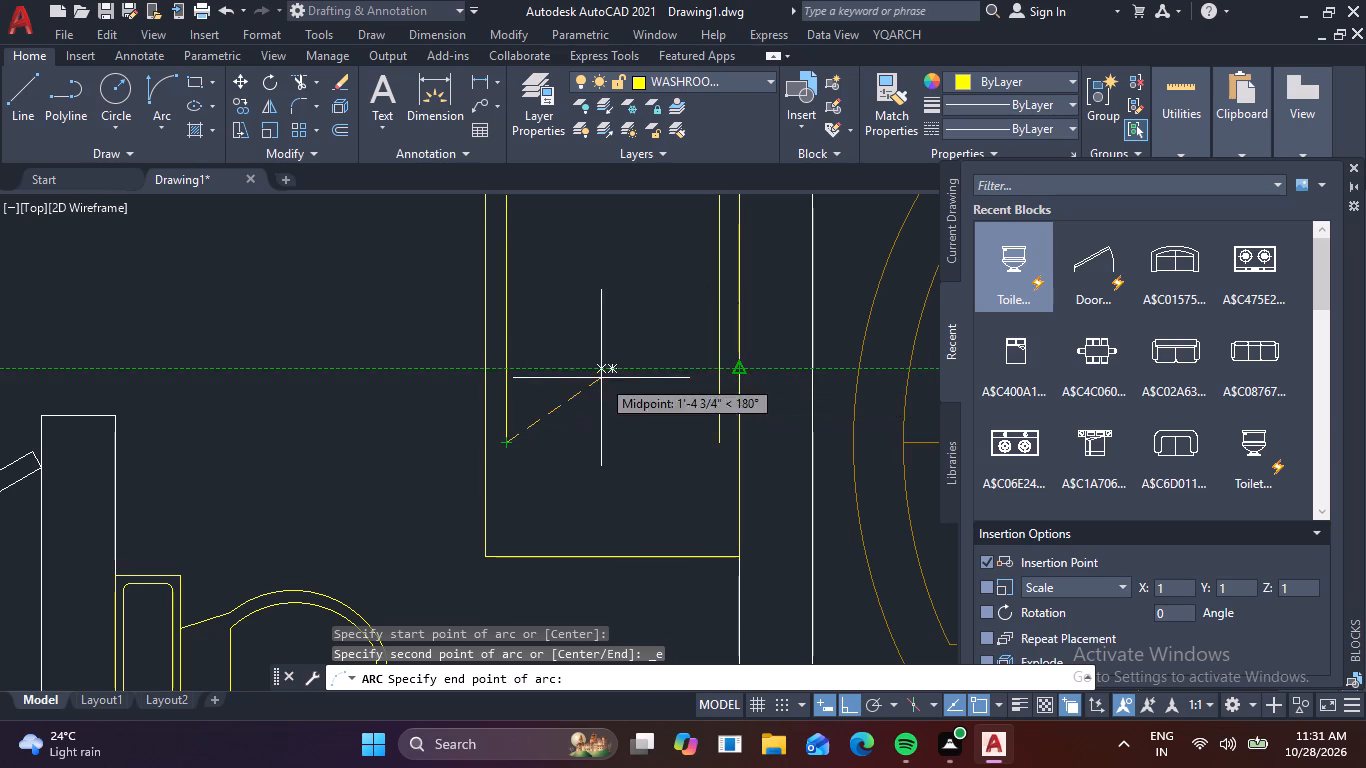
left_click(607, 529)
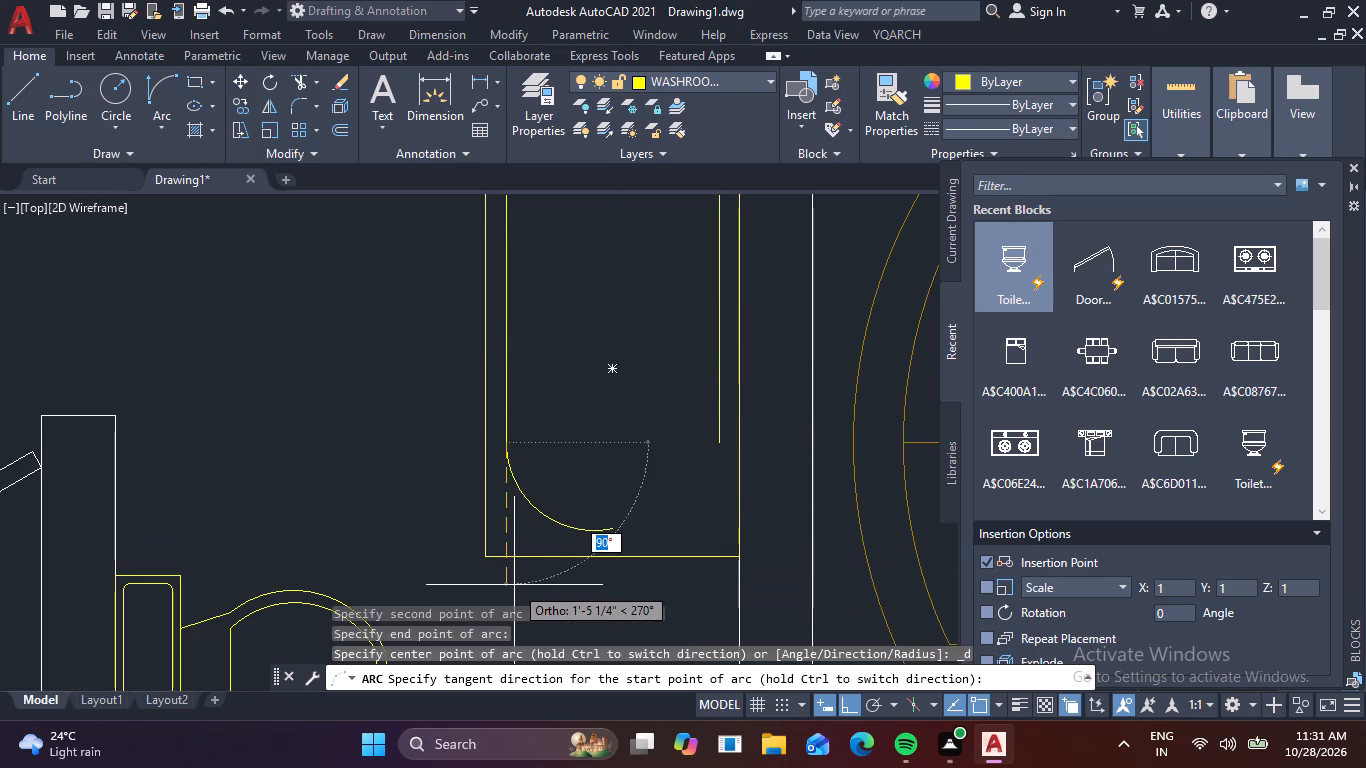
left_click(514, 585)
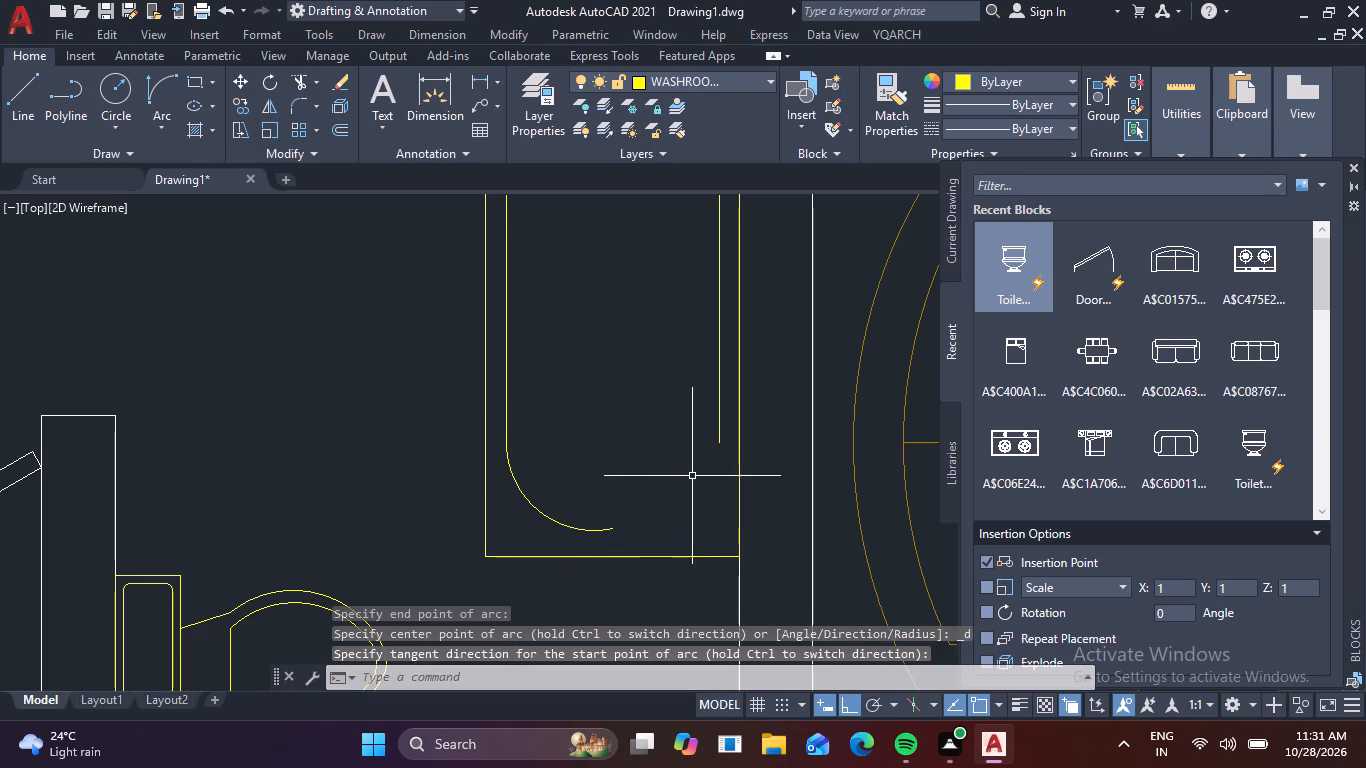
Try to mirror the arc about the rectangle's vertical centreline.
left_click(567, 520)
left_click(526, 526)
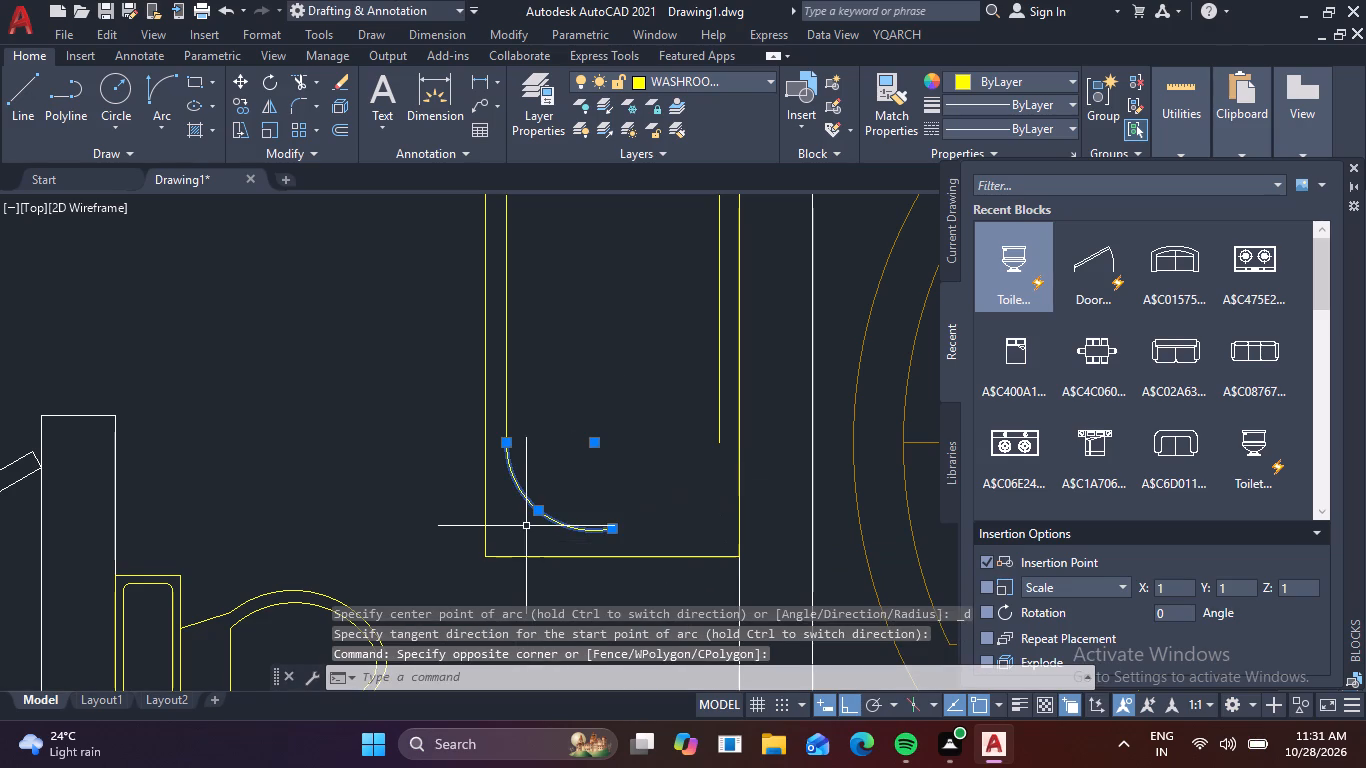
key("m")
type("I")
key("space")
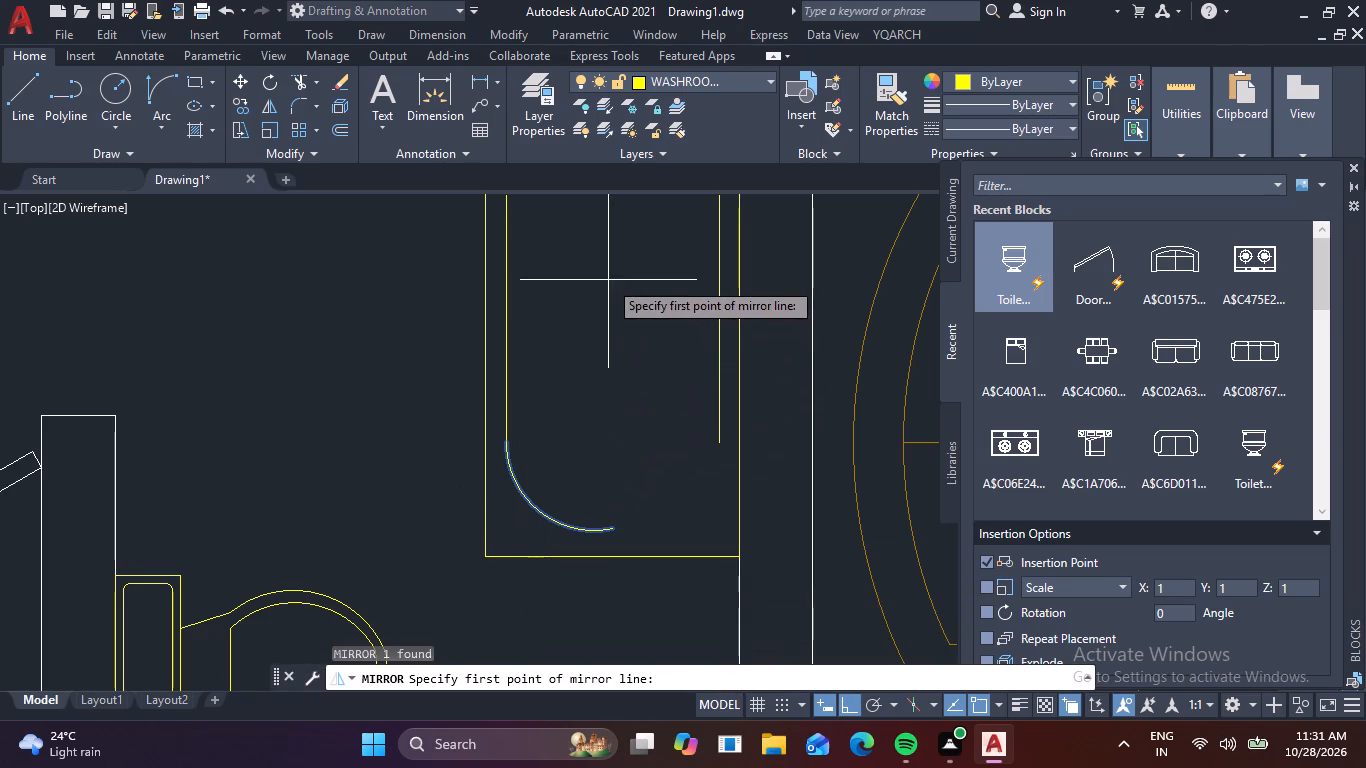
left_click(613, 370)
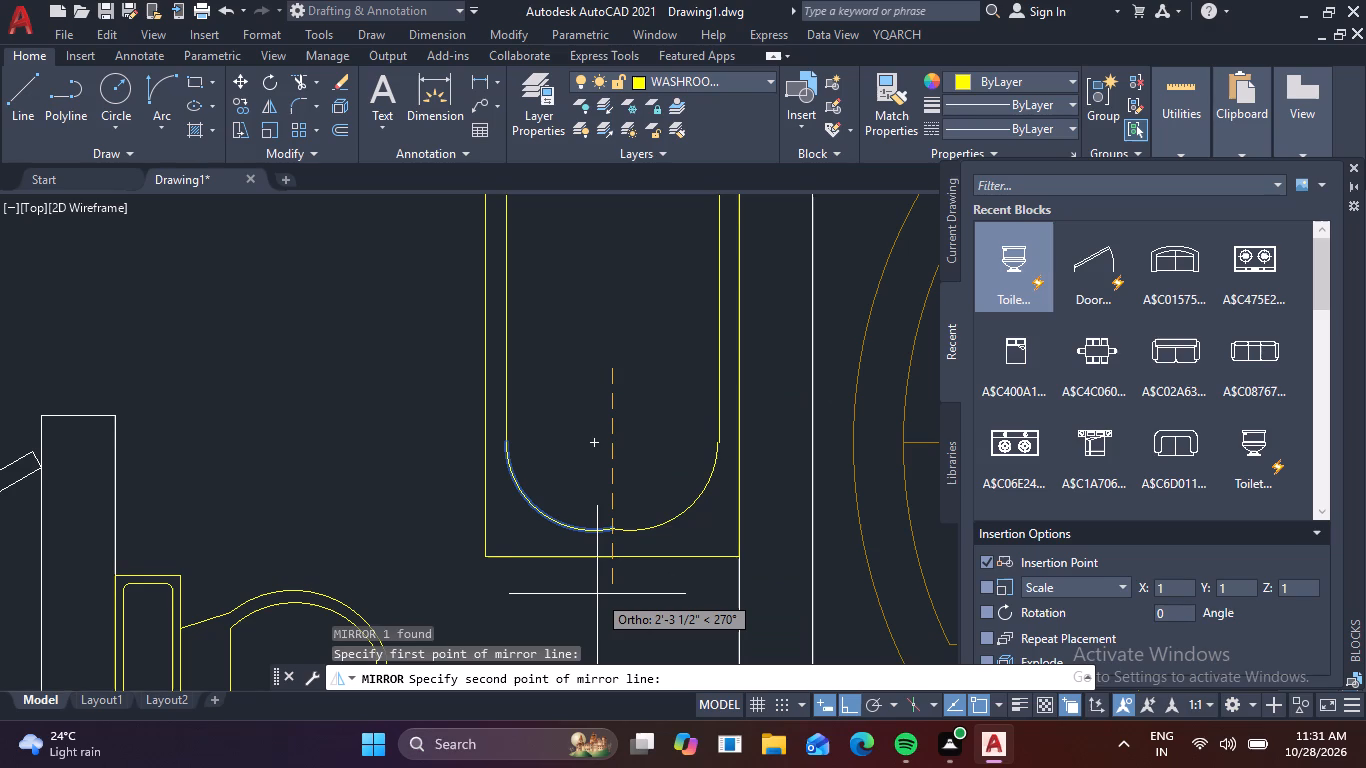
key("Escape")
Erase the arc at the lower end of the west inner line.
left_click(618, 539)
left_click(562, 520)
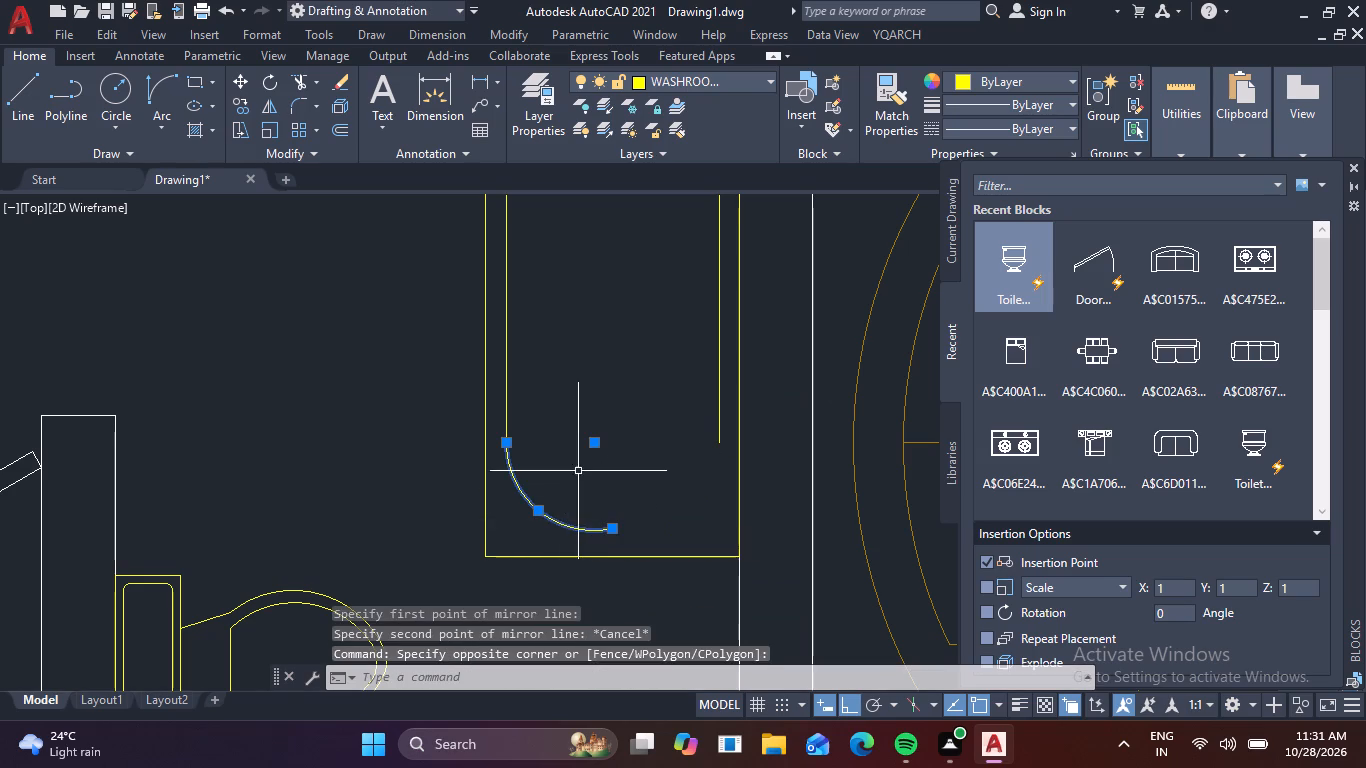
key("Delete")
Draw a three-point spline from the west inner line's lower end, curving to the centreline just above the rectangle's bottom edge, with Ortho off.
type("SPL")
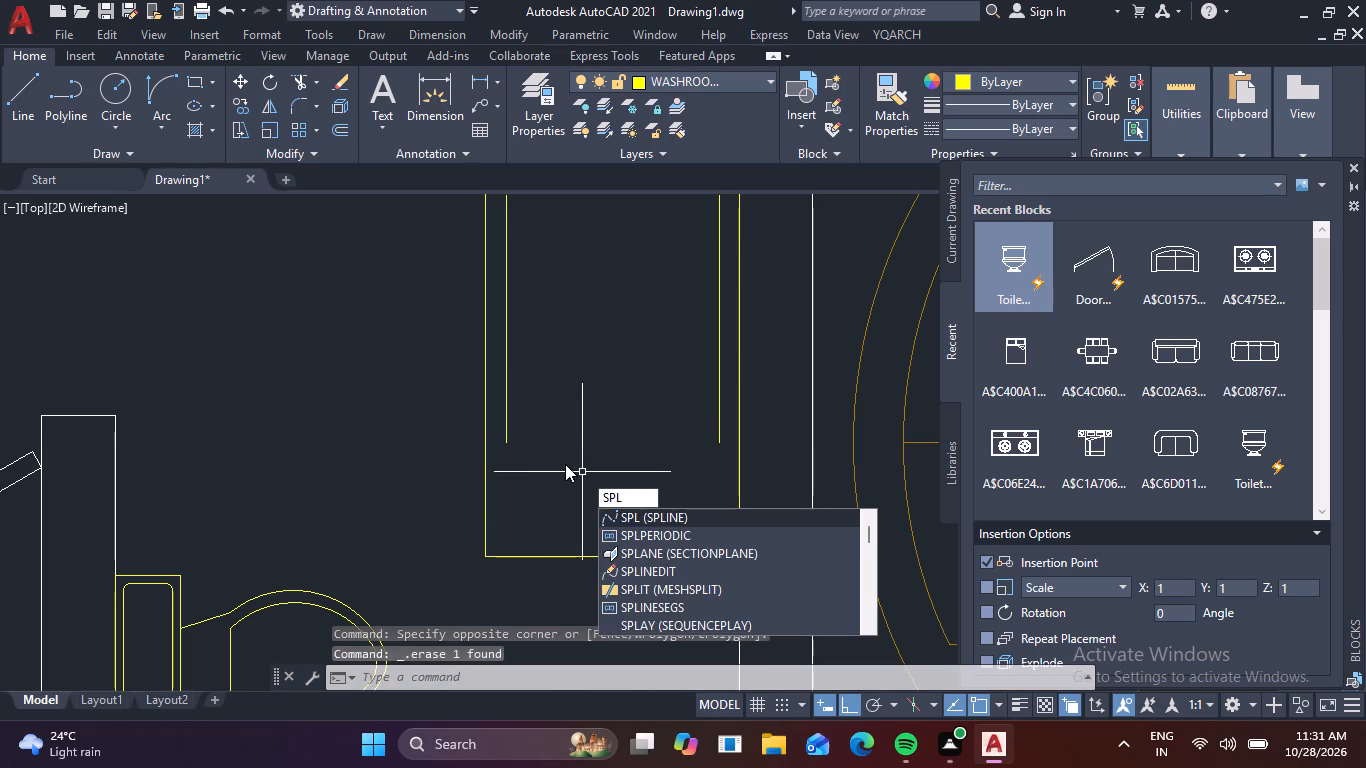
key("space")
left_click(508, 443)
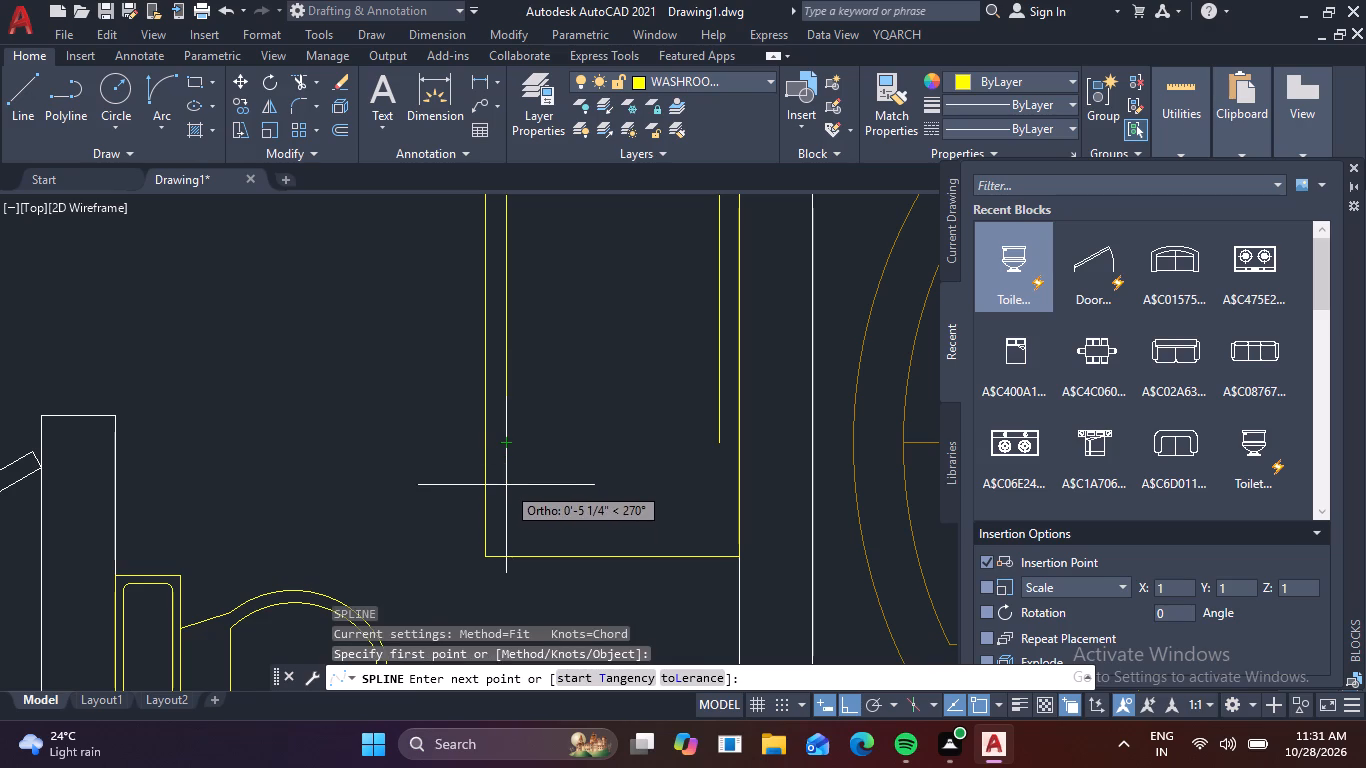
key("F8")
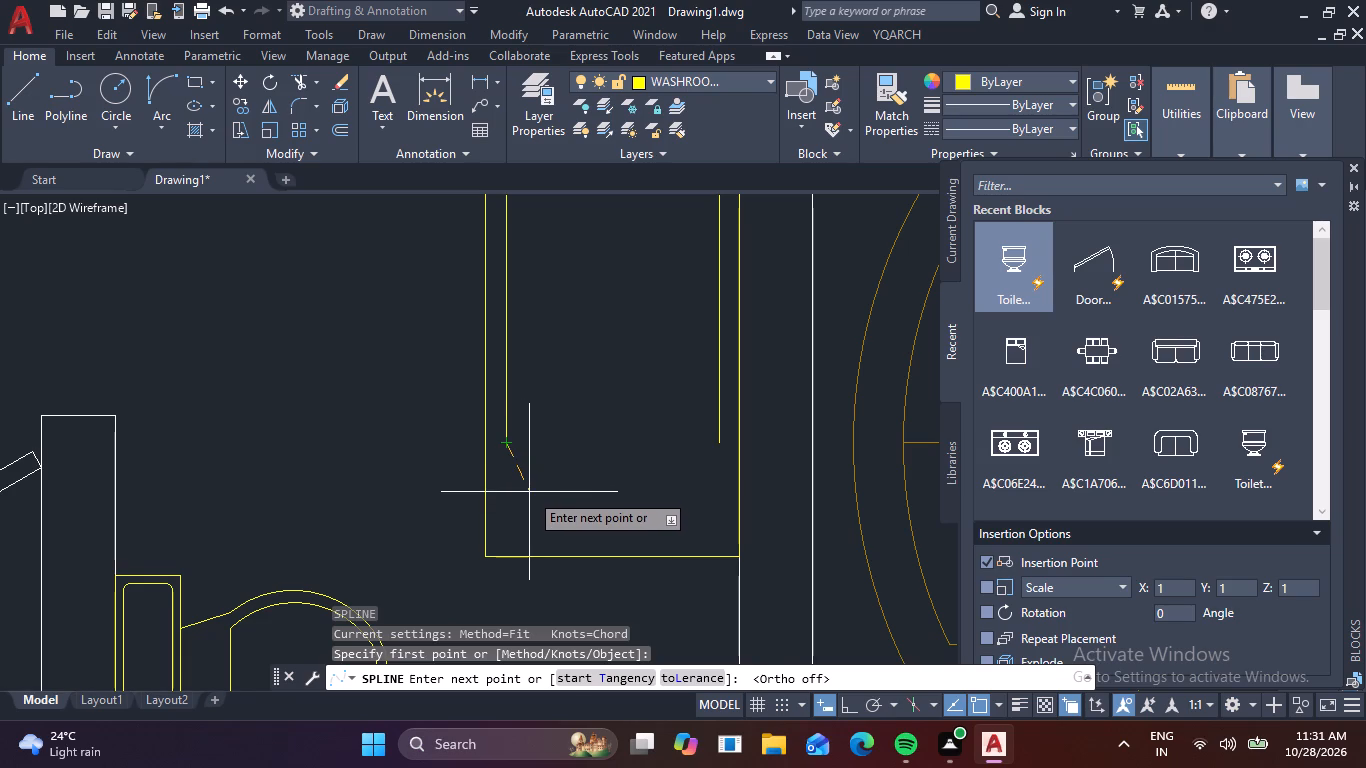
left_click(529, 492)
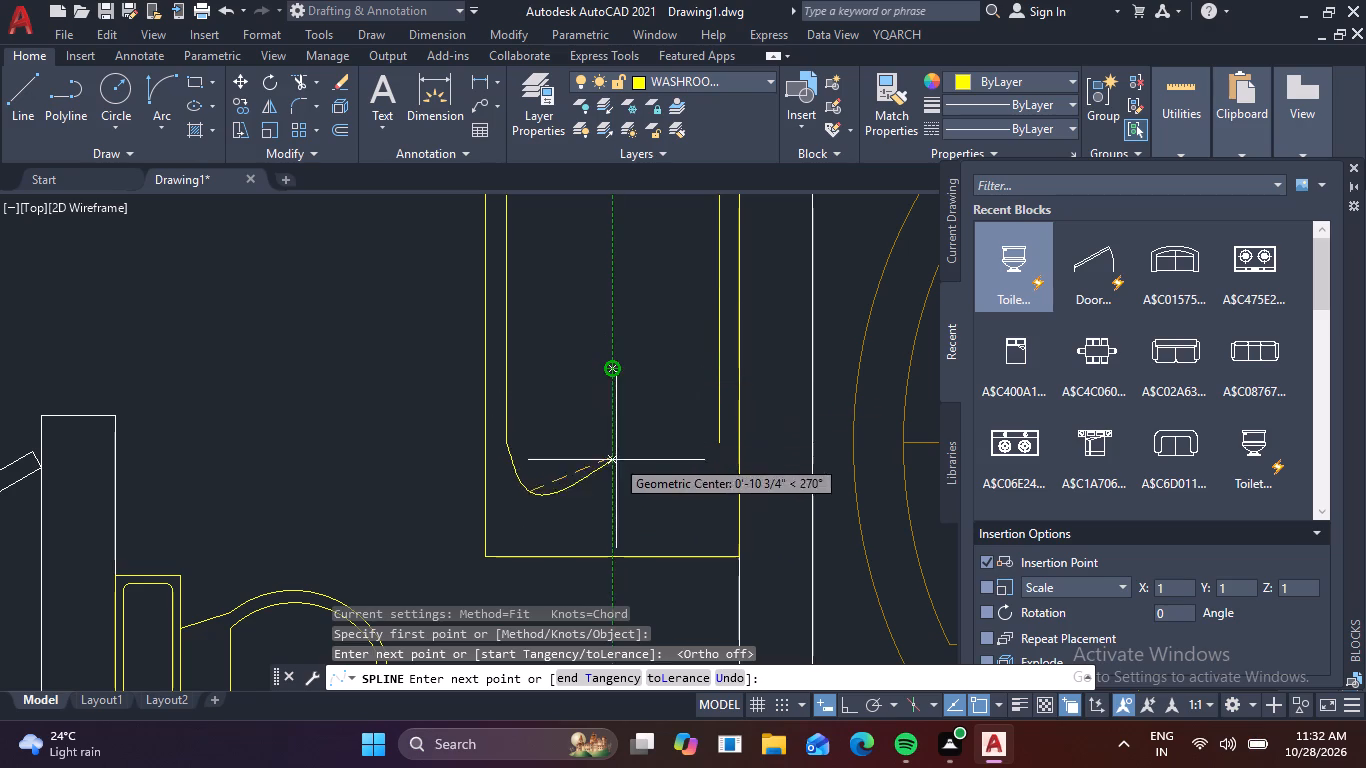
left_click(613, 542)
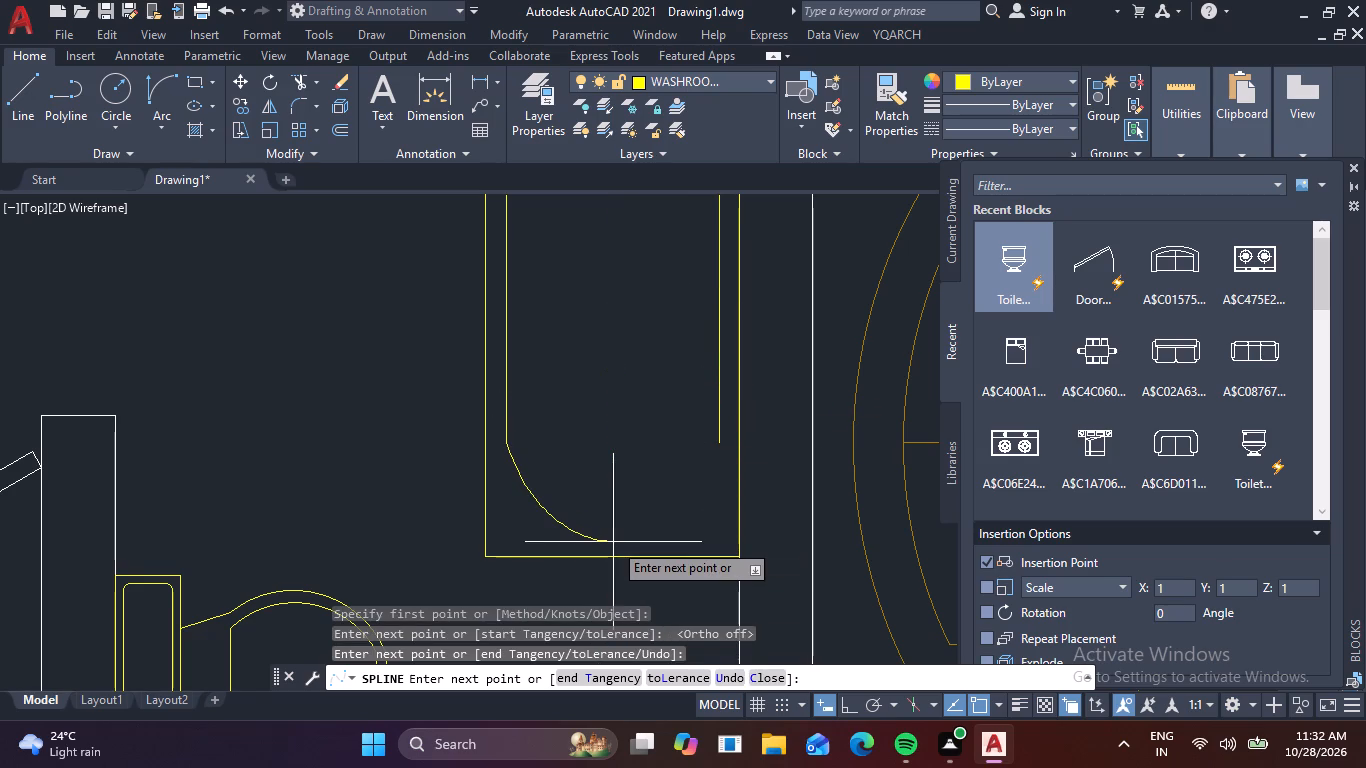
key("space")
Mirror the spline about the vertical line through its bottom endpoint with Ortho on, keeping the source.
left_click(579, 493)
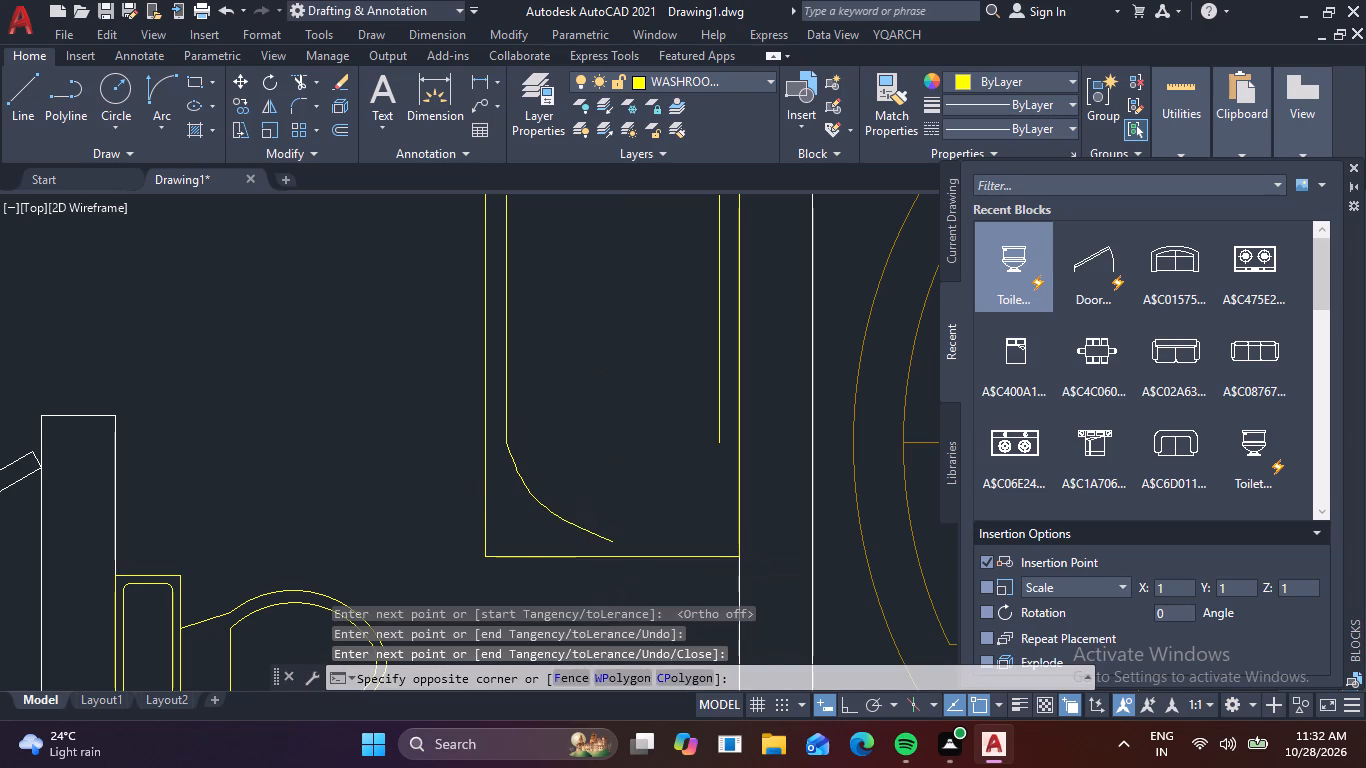
left_click(517, 509)
key("m")
key("i")
key("space")
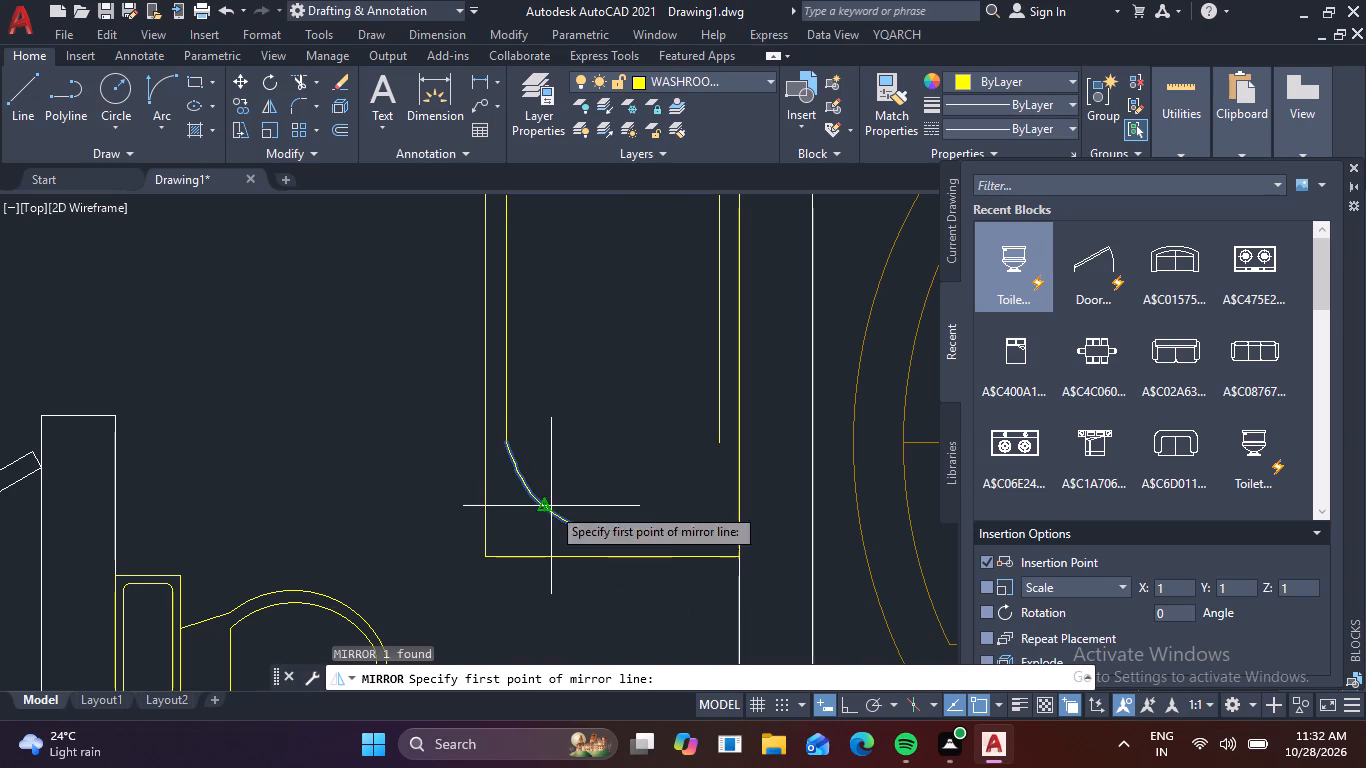
left_click(613, 543)
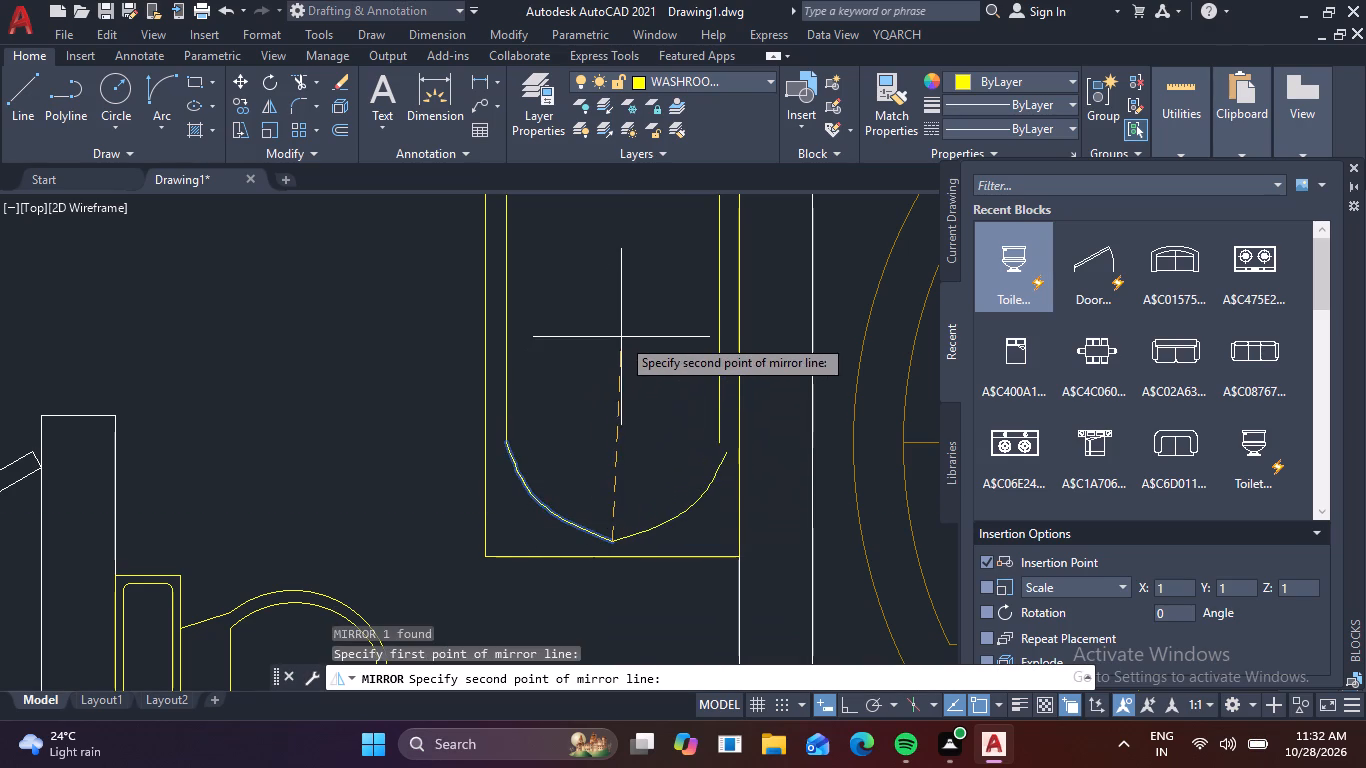
key("F8")
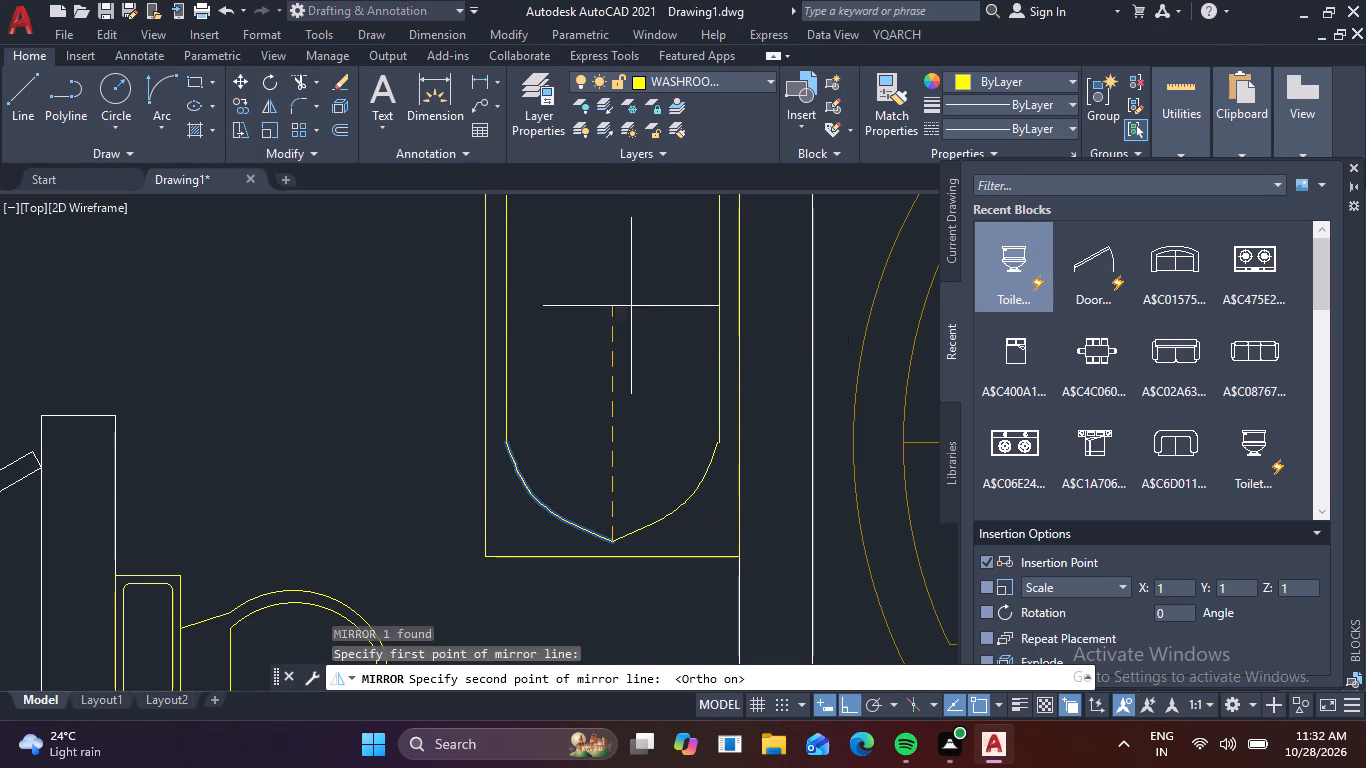
left_click(616, 290)
key("space")
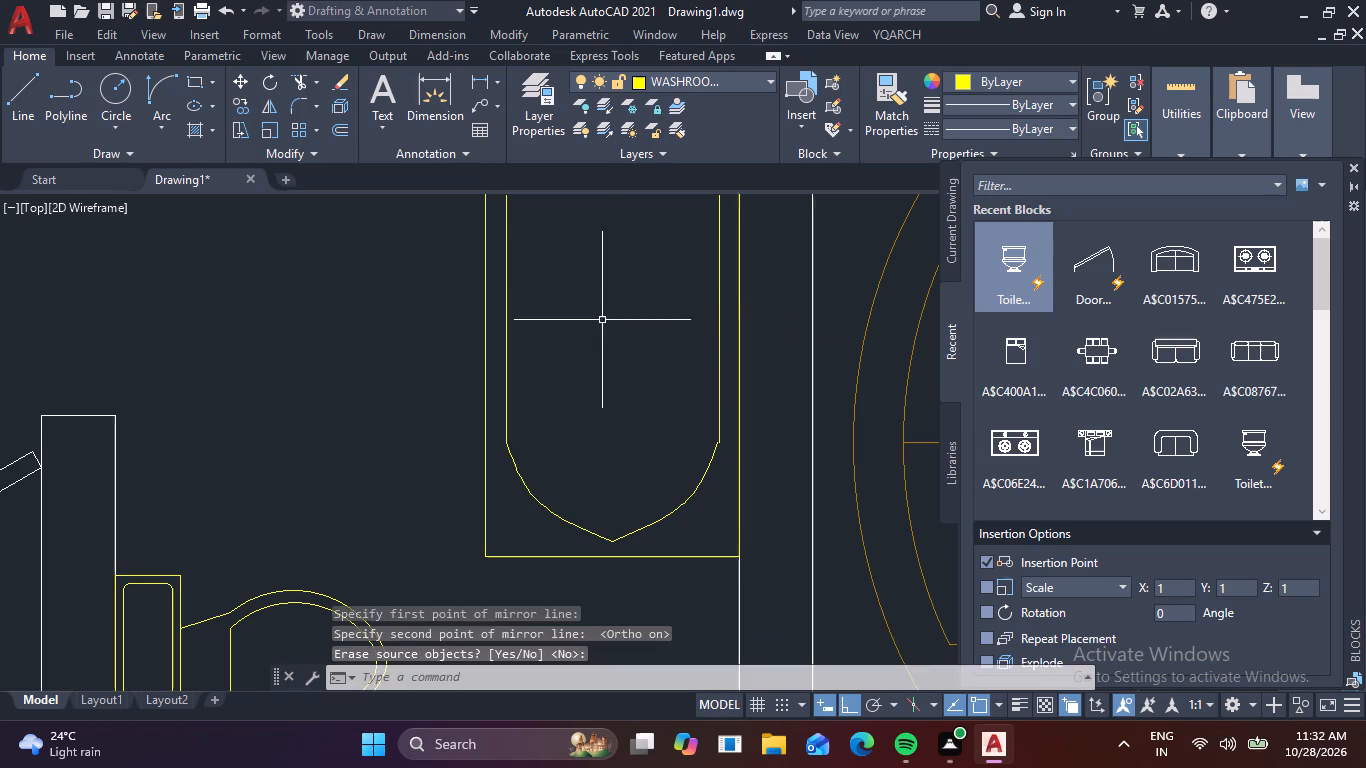
Stretch the mirrored spline's upper fit point onto the lower end of the east inner line.
scroll(700, 452, "up", 5)
middle_click_drag(764, 466, 689, 385)
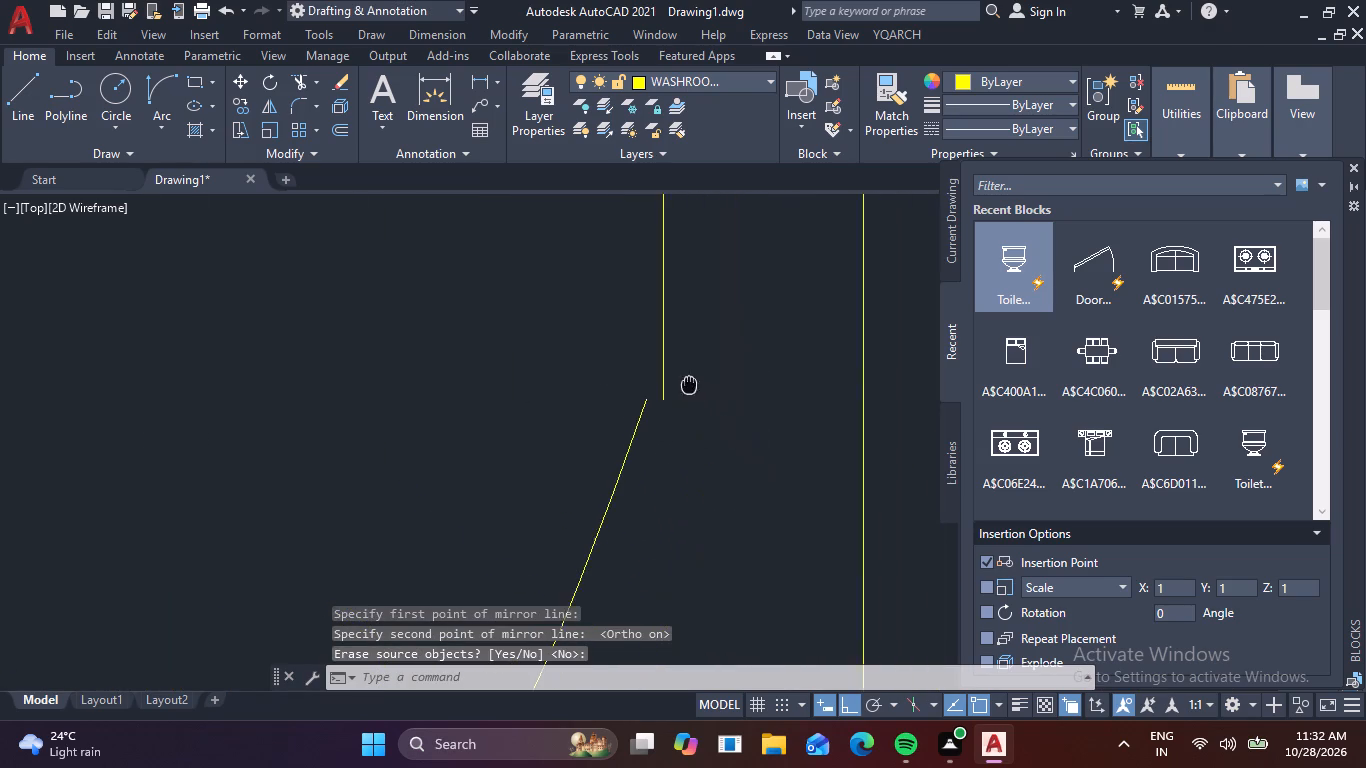
middle_click_drag(689, 385, 689, 384)
left_click(642, 400)
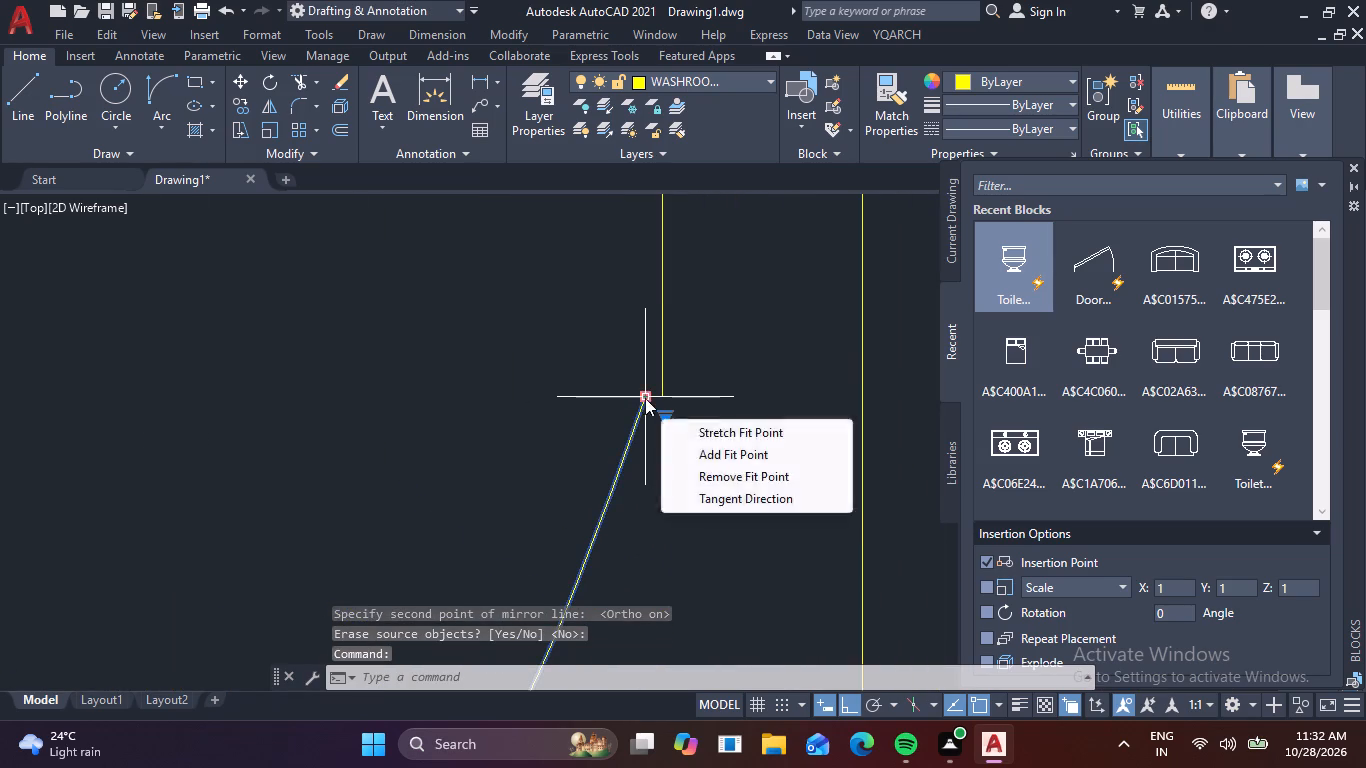
left_click(646, 397)
left_click(664, 394)
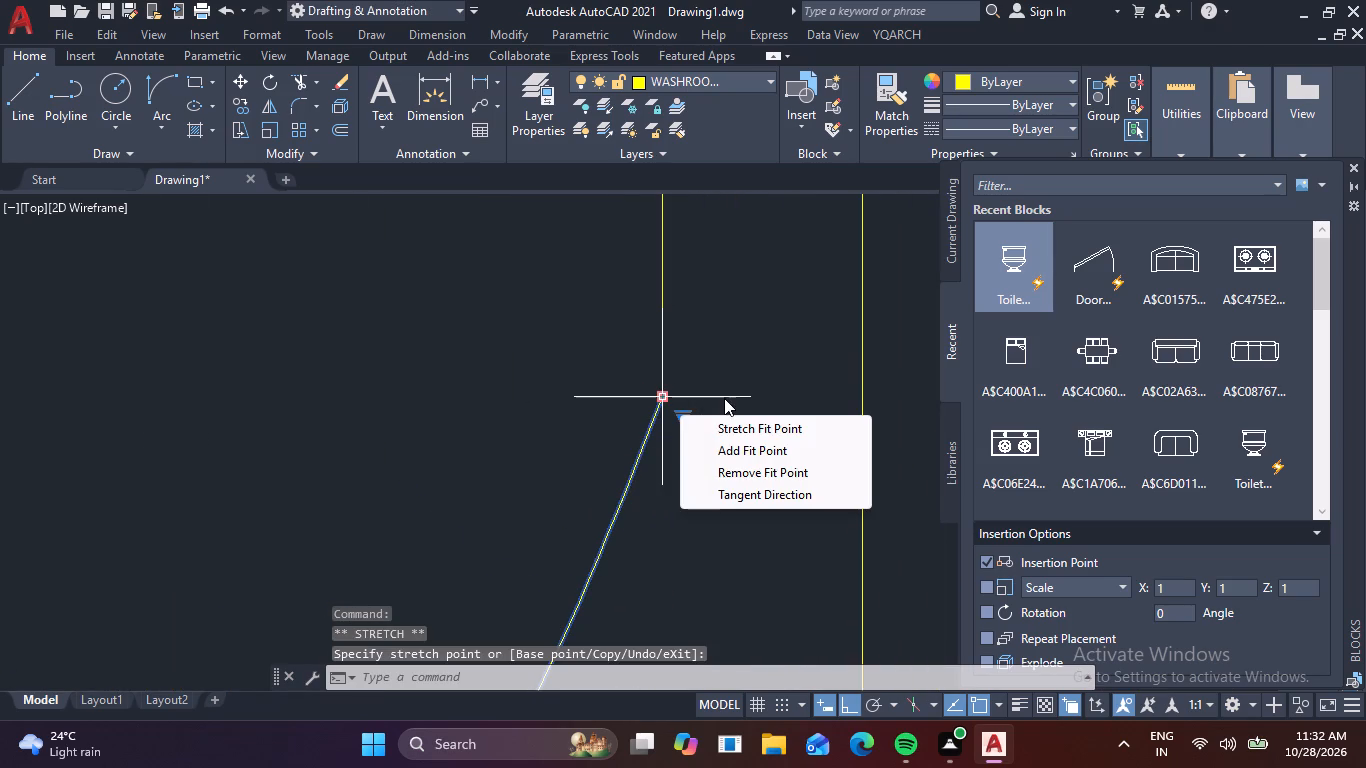
scroll(726, 398, "down", 2)
key("Escape")
scroll(739, 381, "down", 5)
key("Escape")
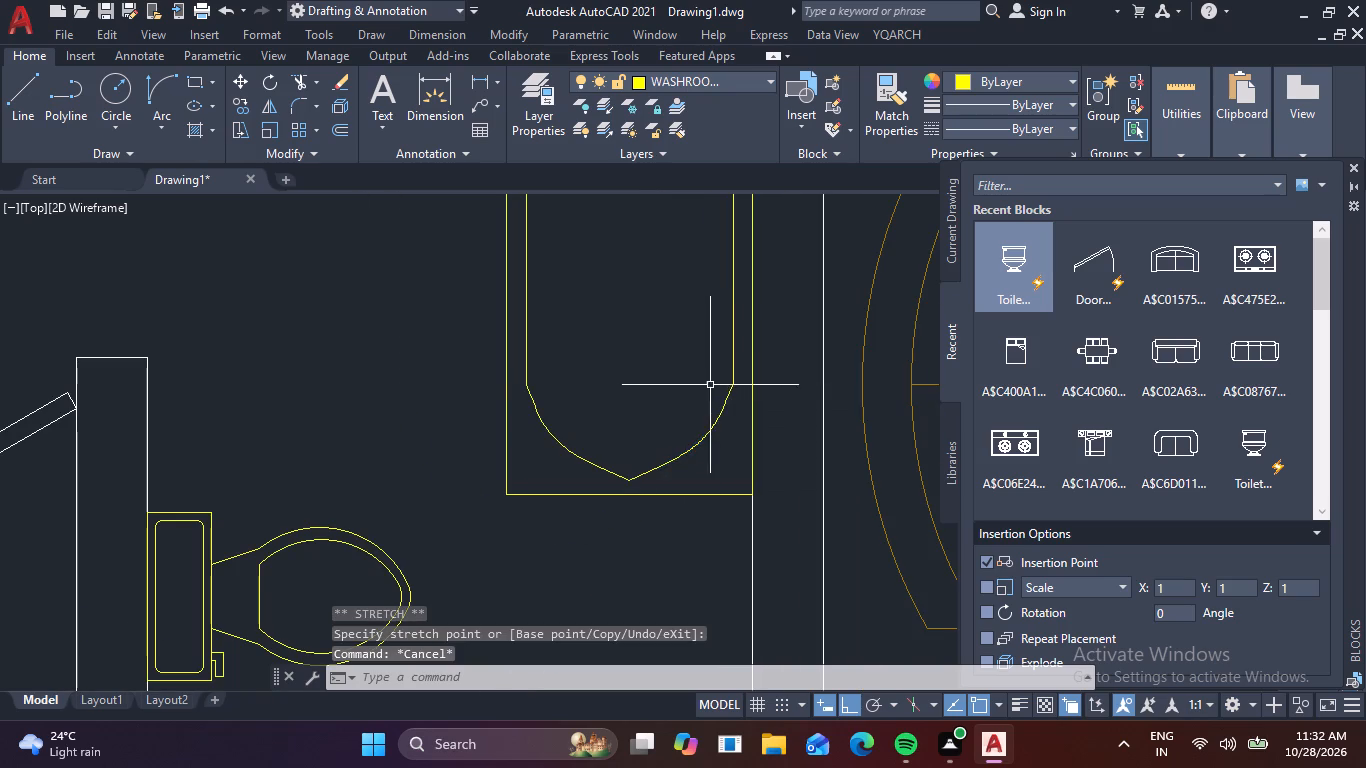
Draw a horizontal line joining the upper ends of the two inner vertical lines.
scroll(581, 400, "down", 1)
middle_click_drag(610, 396, 616, 460)
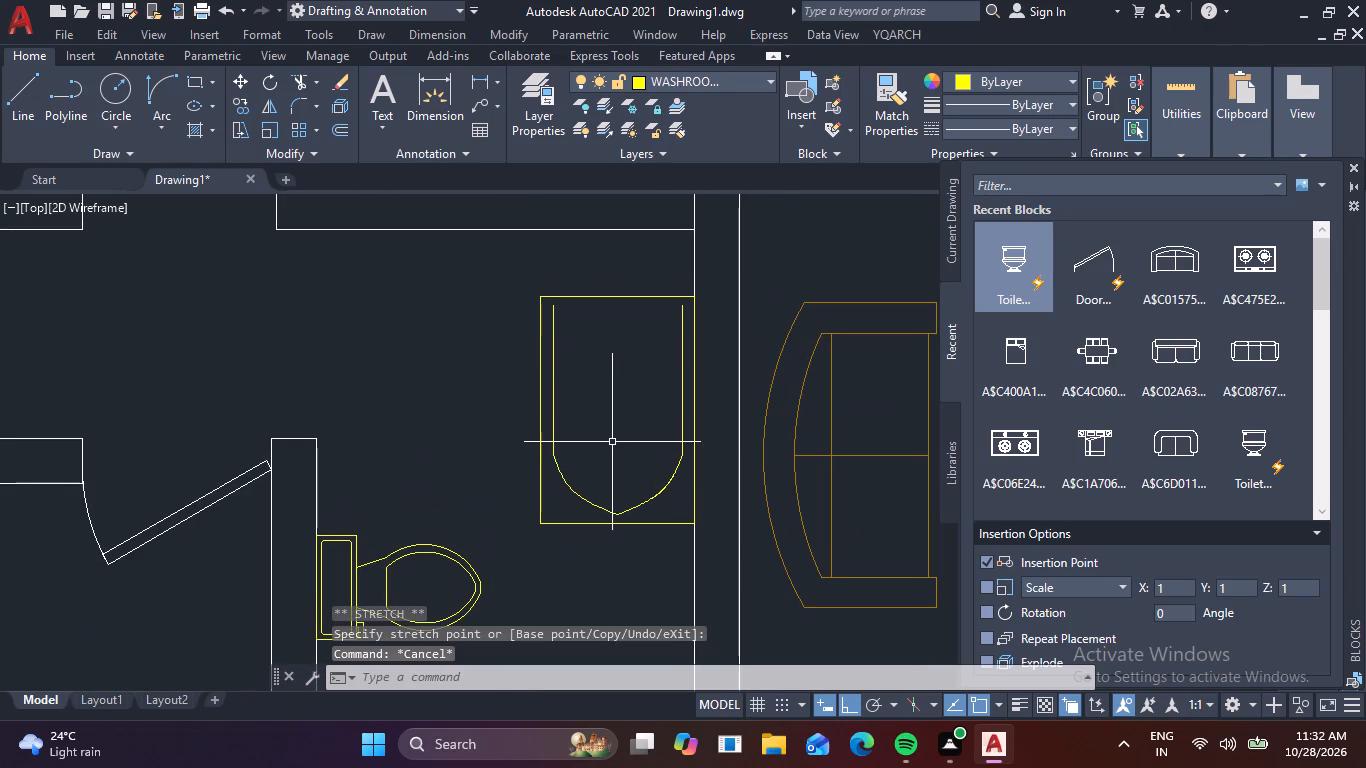
scroll(589, 416, "down", 3)
scroll(569, 423, "up", 3)
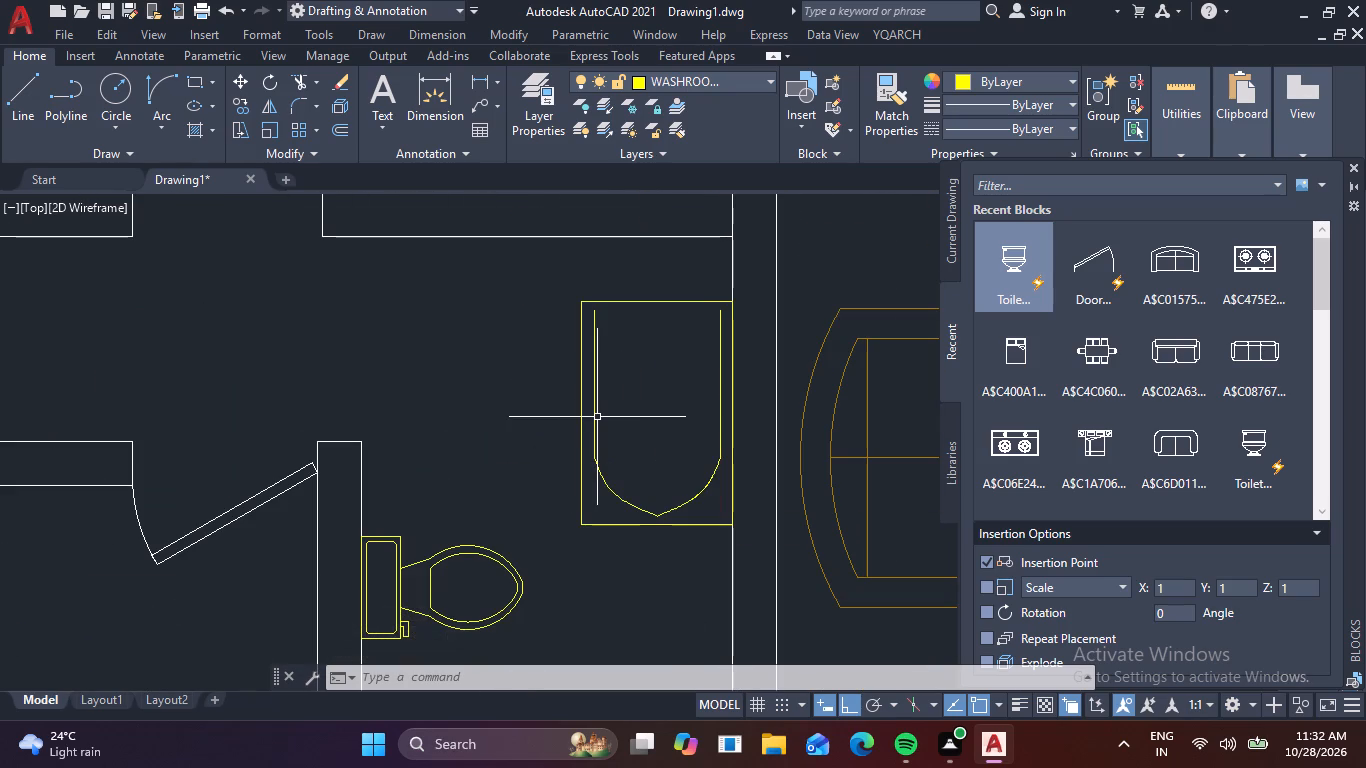
type("L")
key("space")
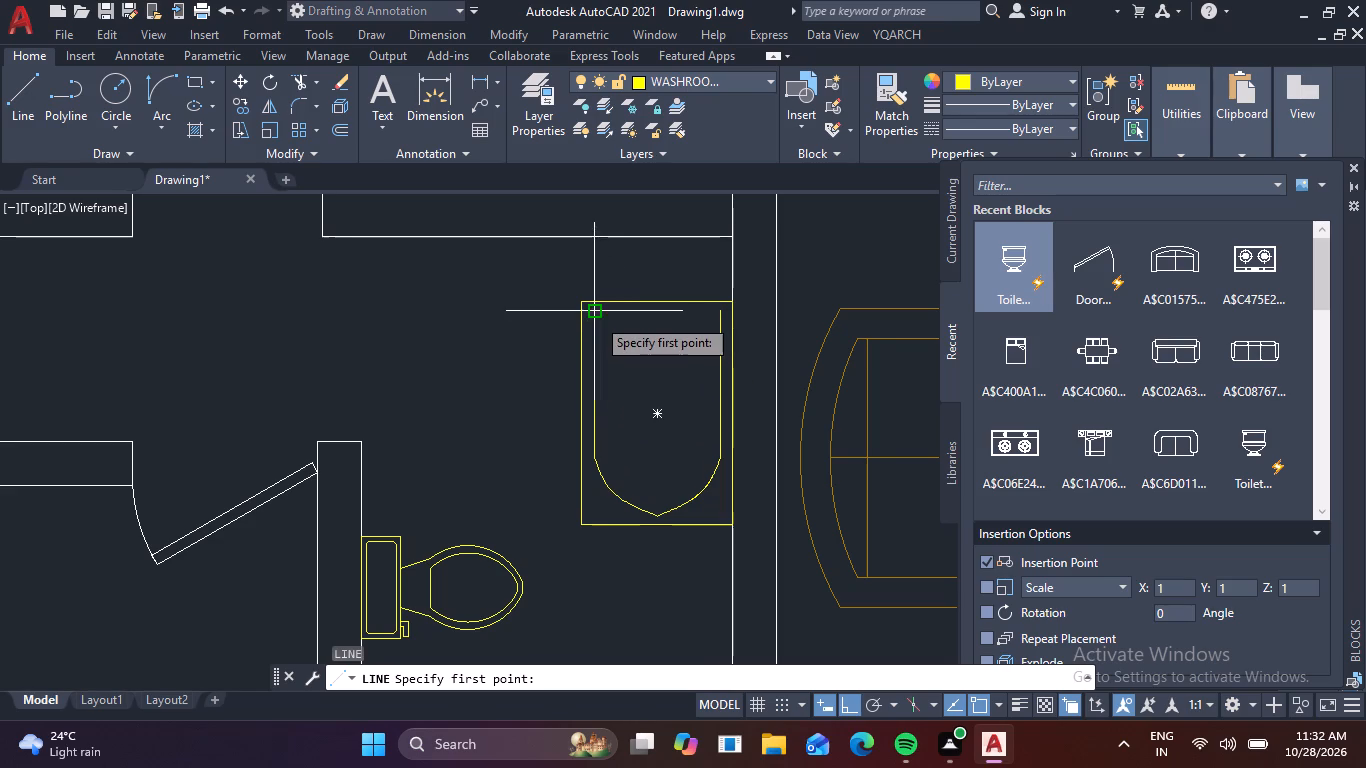
left_click(596, 315)
left_click(715, 313)
key("space")
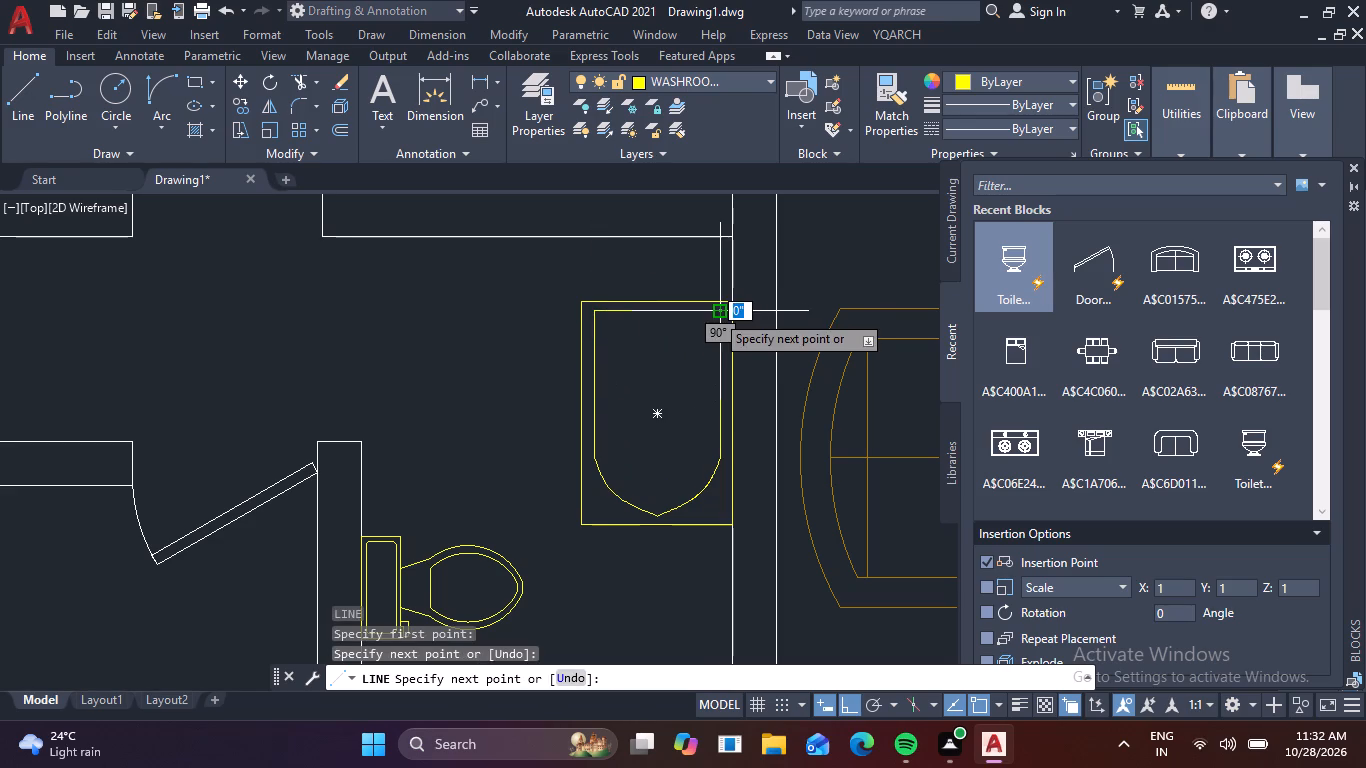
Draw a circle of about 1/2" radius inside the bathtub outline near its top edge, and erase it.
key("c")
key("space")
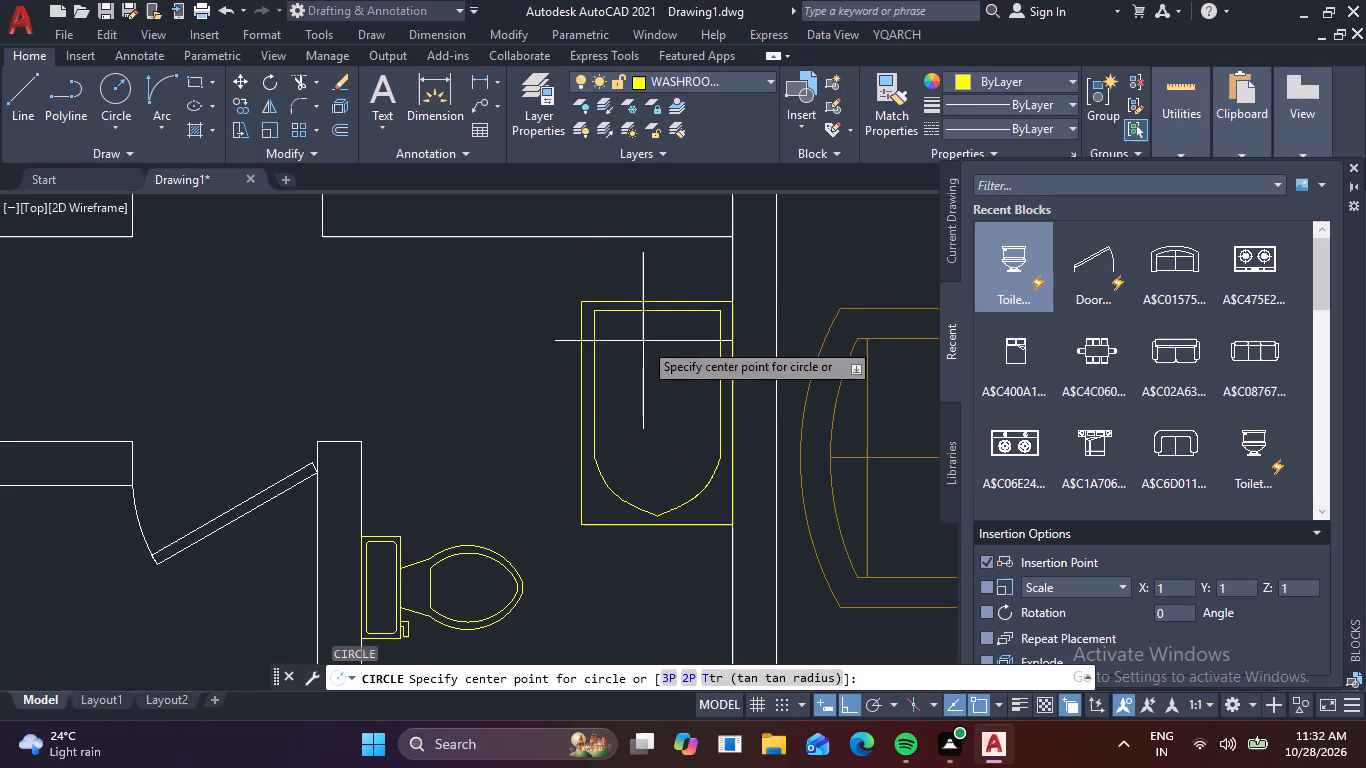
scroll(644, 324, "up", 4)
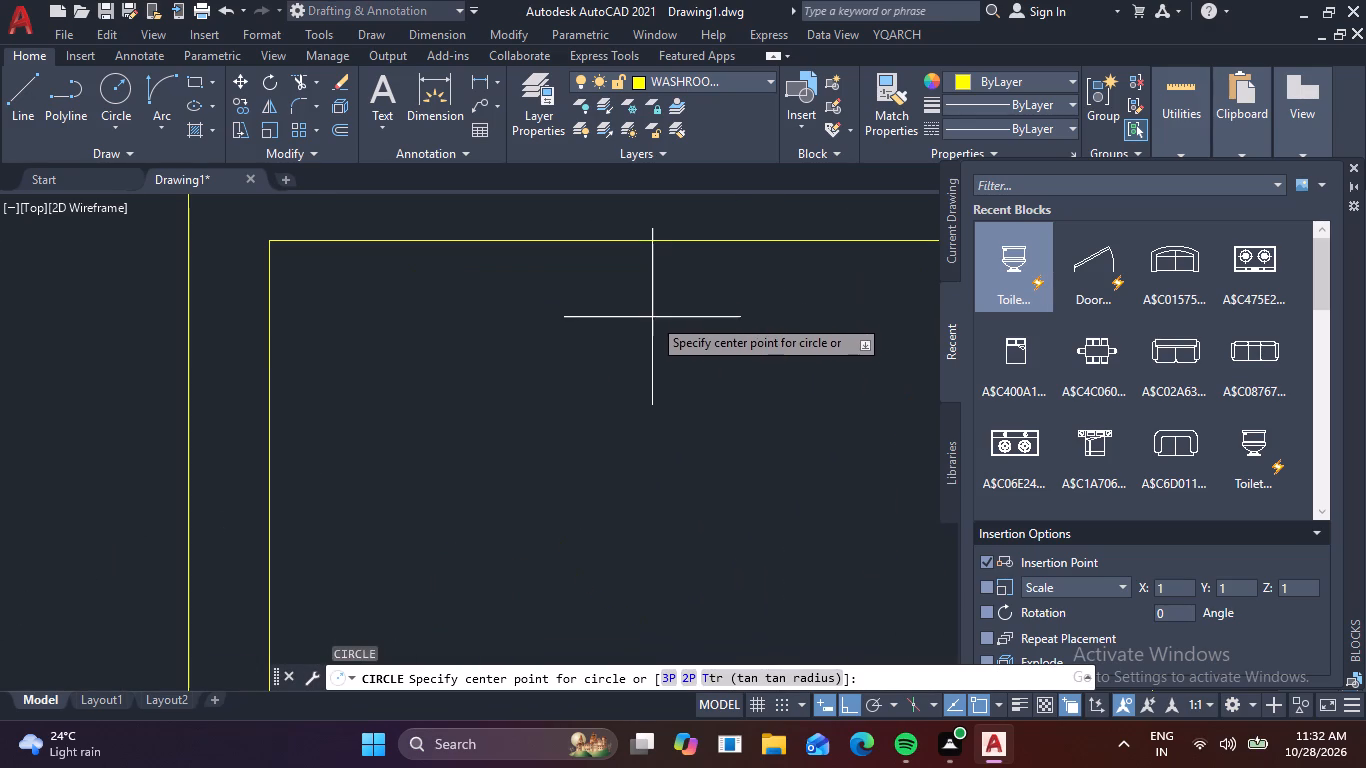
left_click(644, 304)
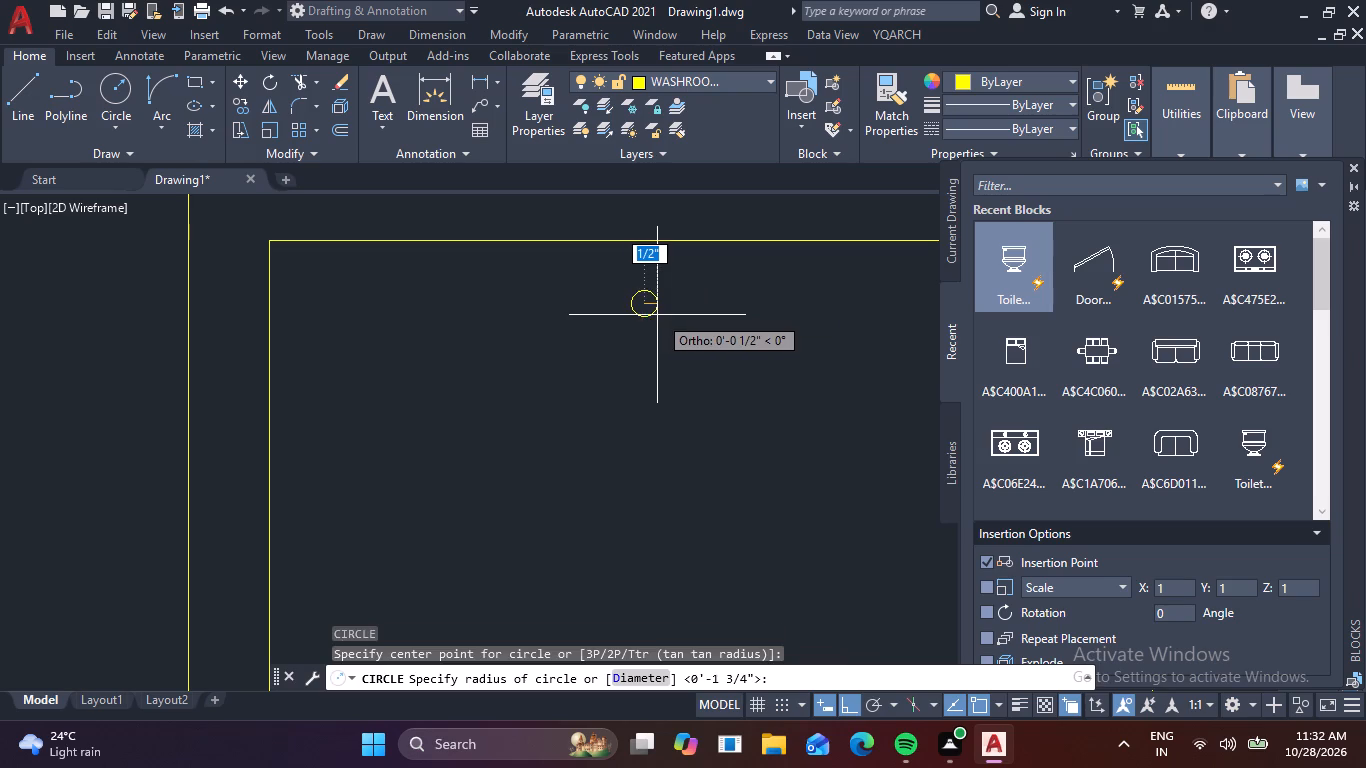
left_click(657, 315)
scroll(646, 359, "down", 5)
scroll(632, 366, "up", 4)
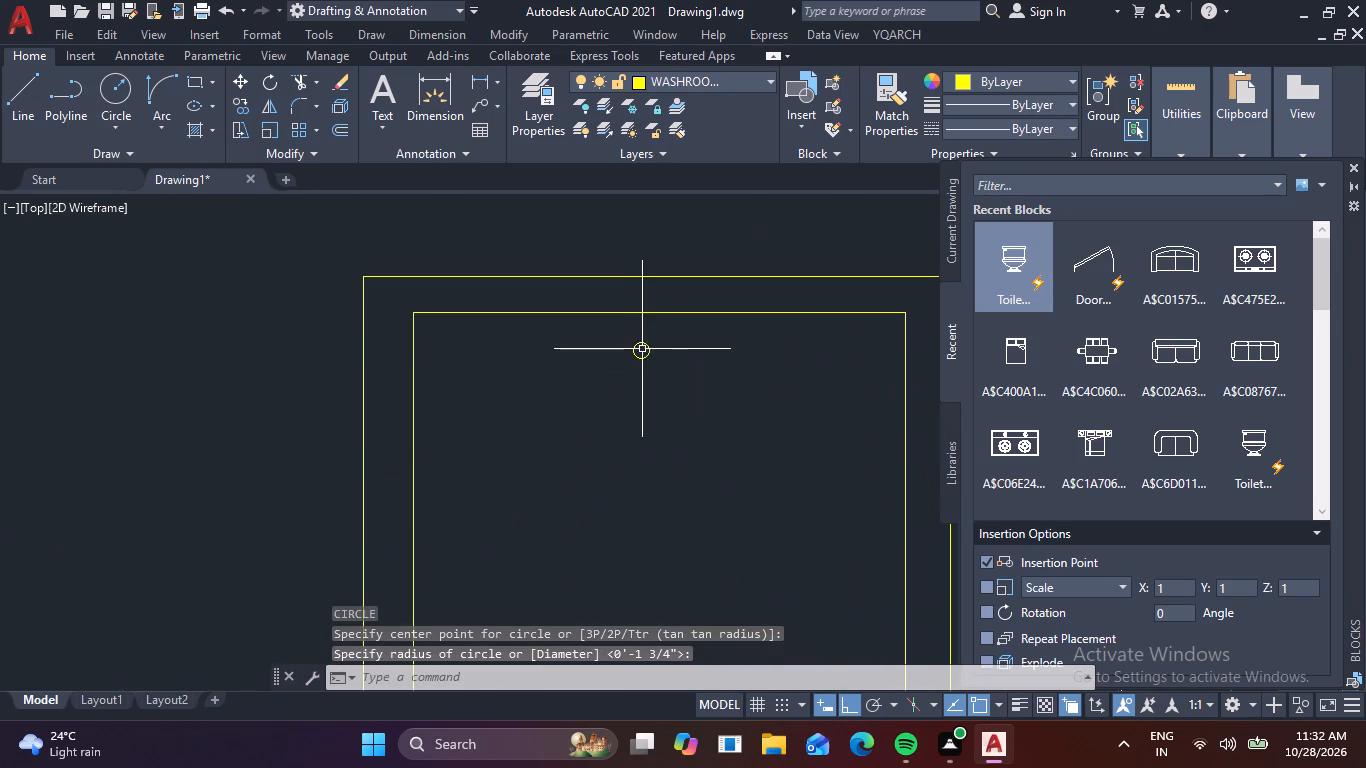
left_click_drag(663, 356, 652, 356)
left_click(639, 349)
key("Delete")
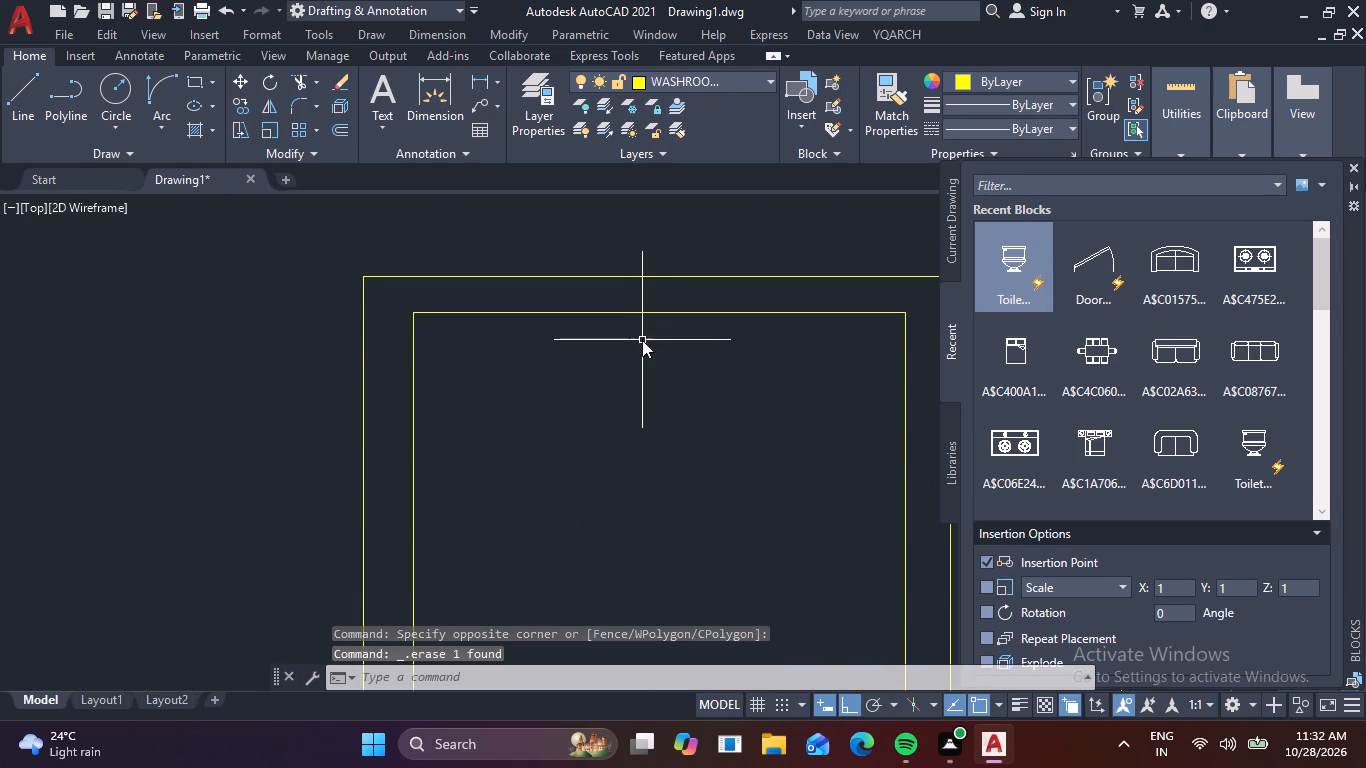
Draw a drain circle of about 1 1/2" radius inside the bathtub outline, near the middle of its top edge.
type("C")
key("space")
scroll(638, 357, "up", 1)
left_click(622, 382)
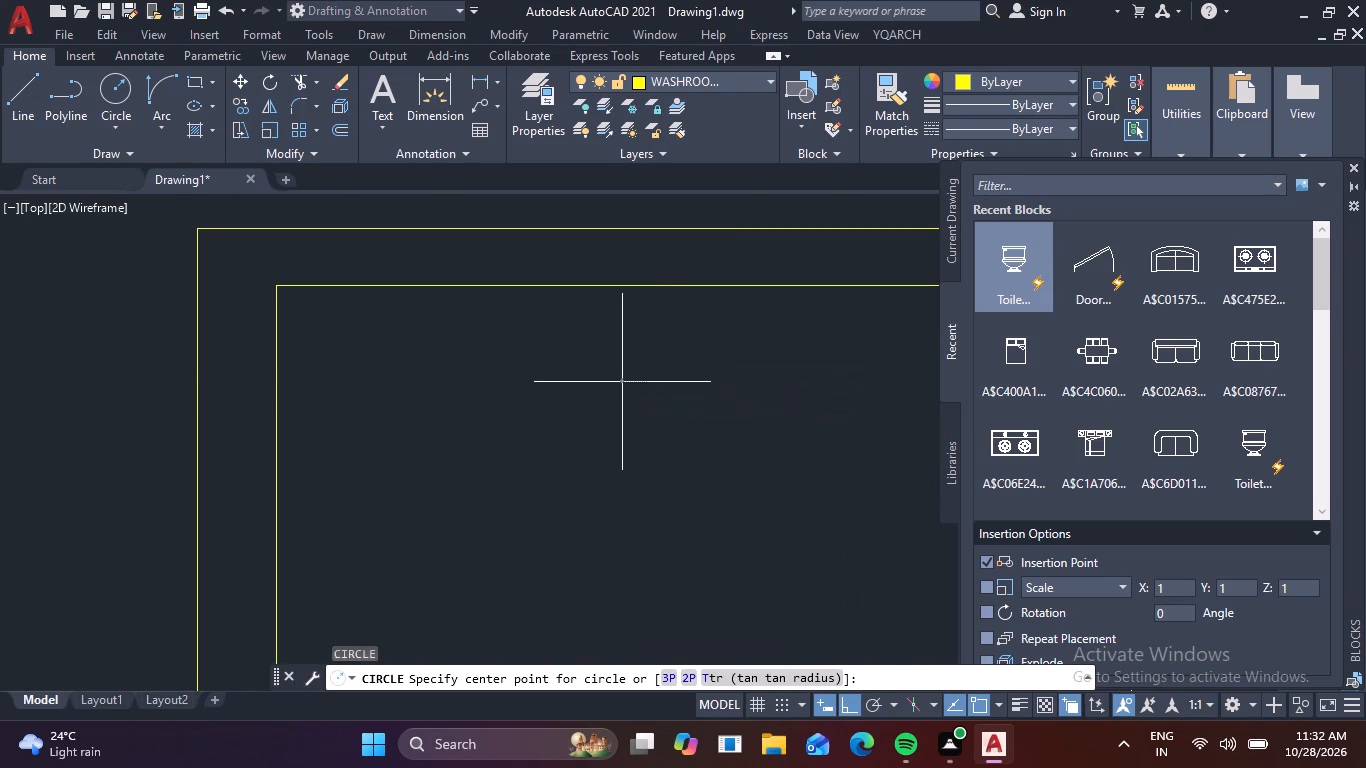
left_click(666, 380)
scroll(667, 380, "down", 5)
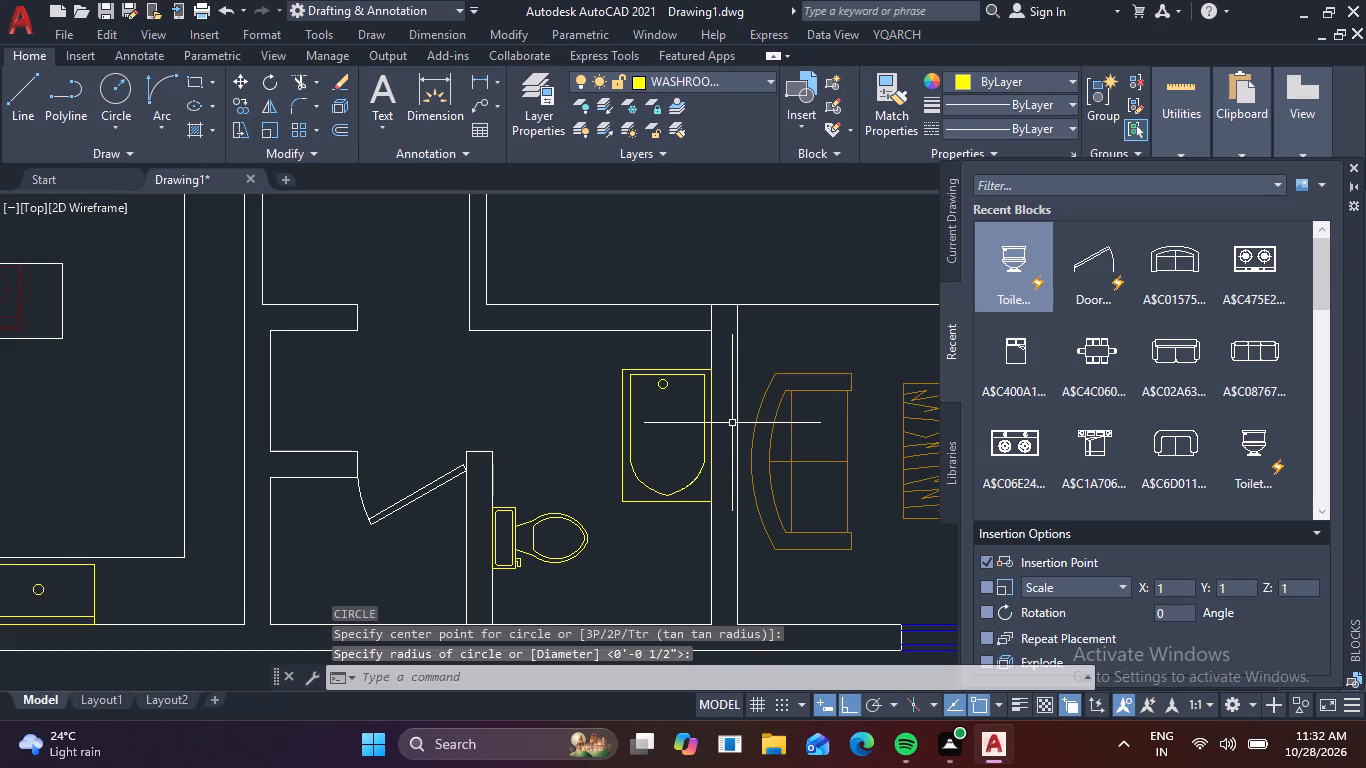
scroll(732, 423, "down", 1)
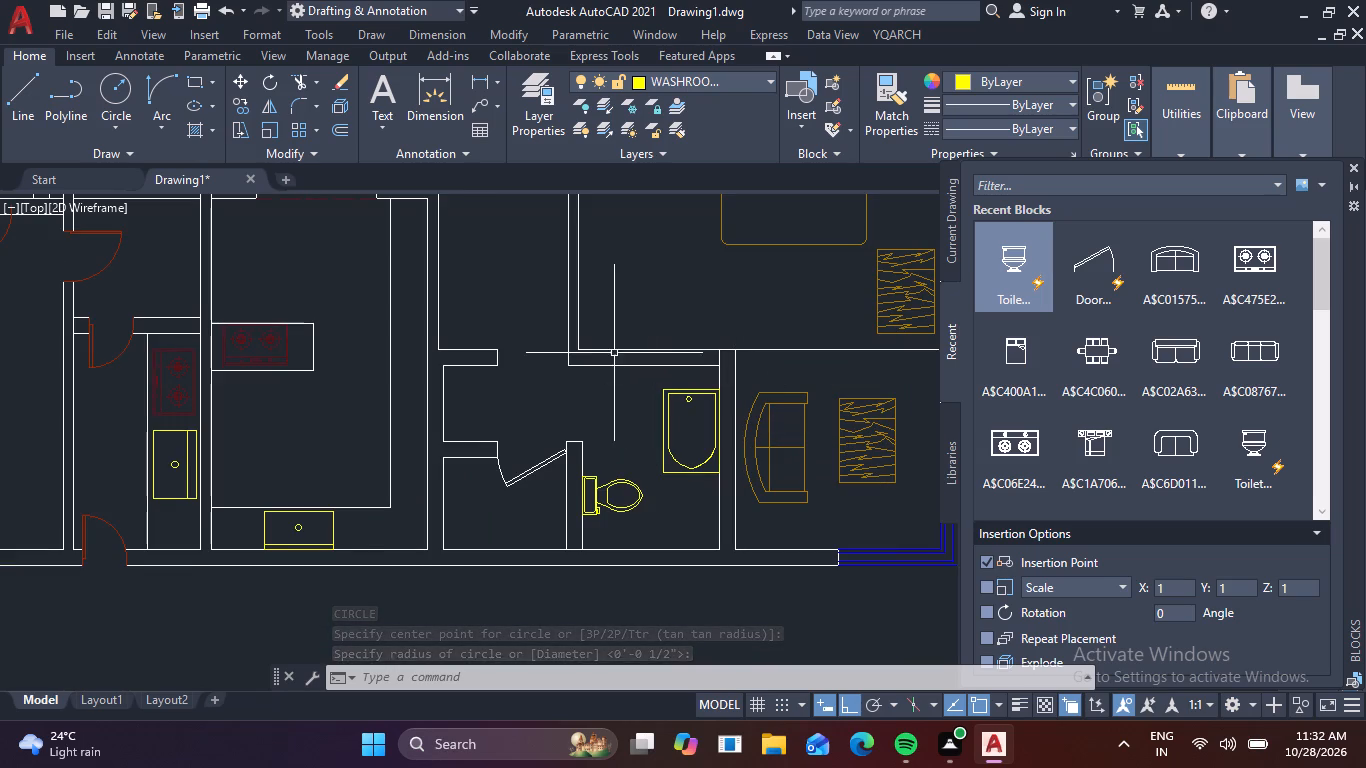
Draw an ellipse for a washbasin in the alcove west of the bathtub, with its long axis vertical.
scroll(460, 391, "up", 3)
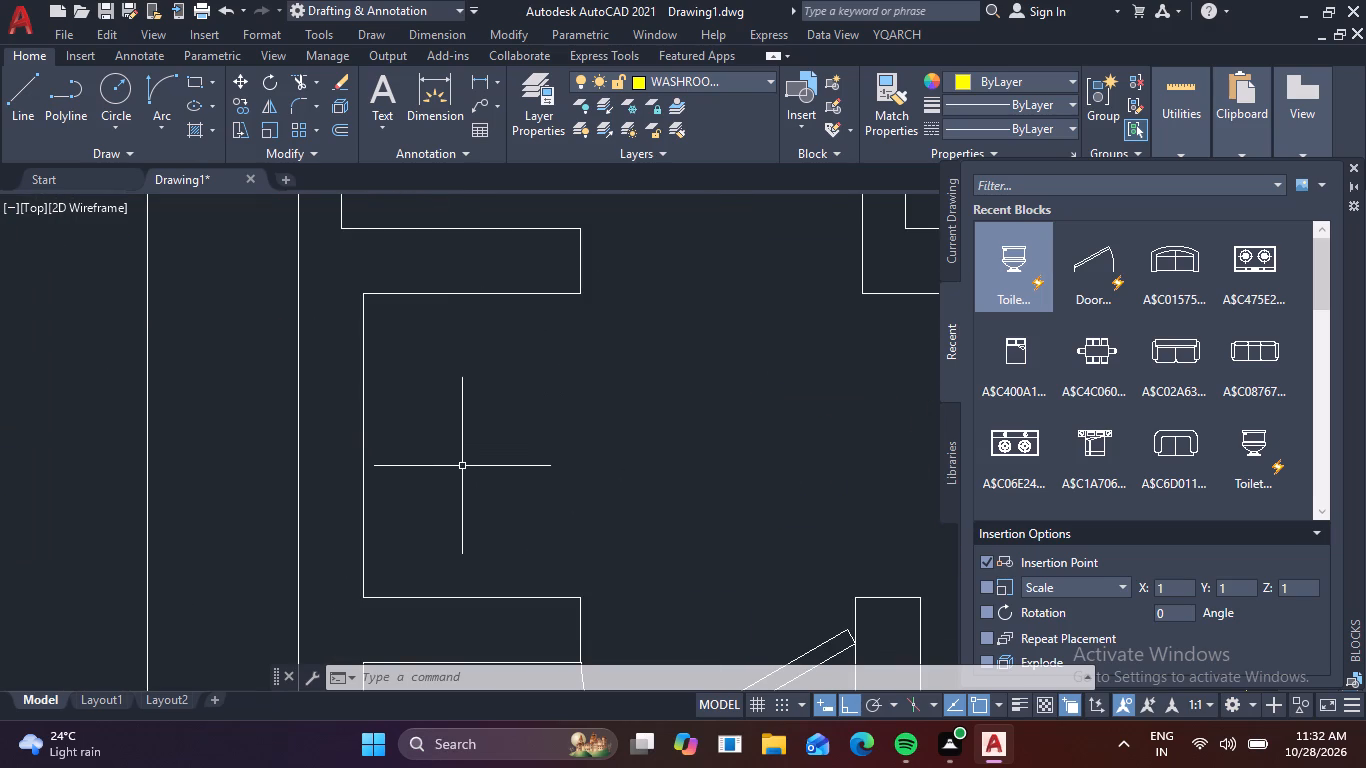
key("e")
key("l")
key("space")
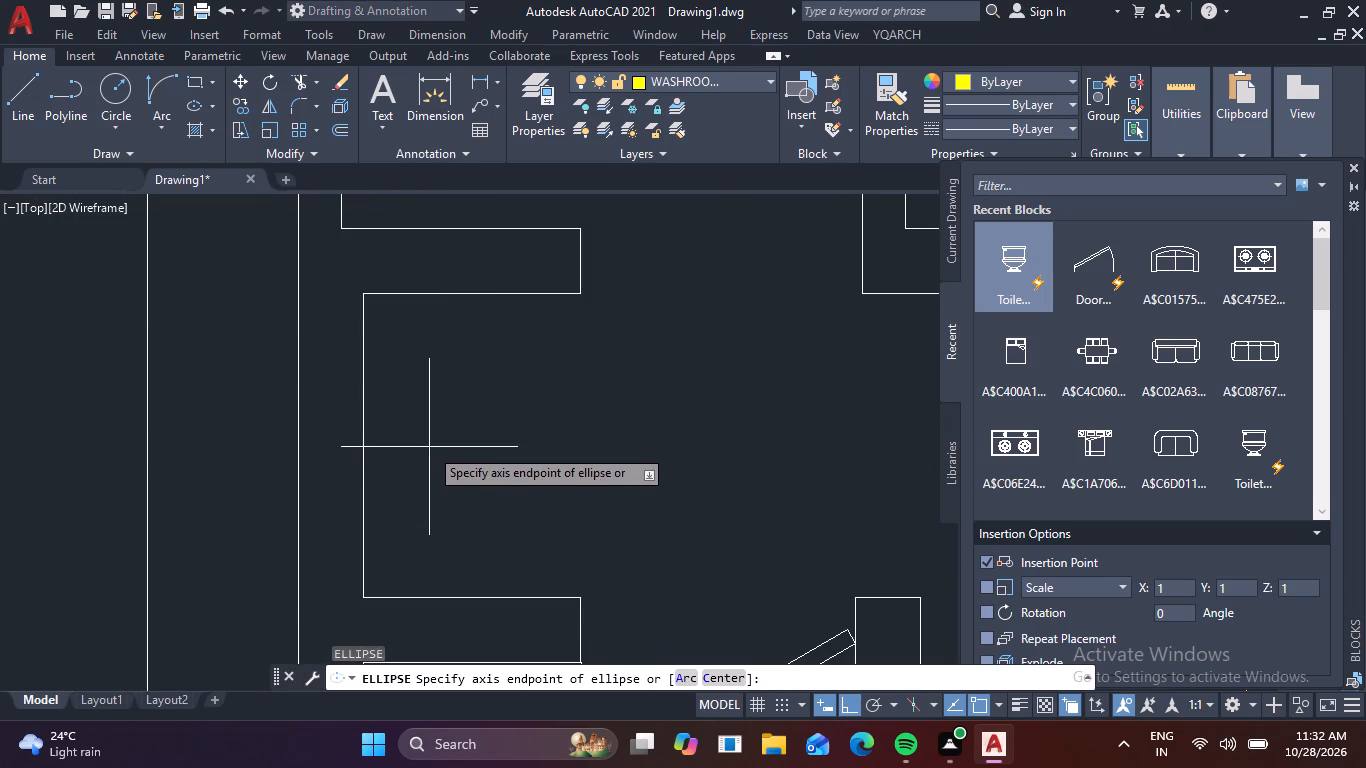
left_click(449, 539)
left_click(453, 329)
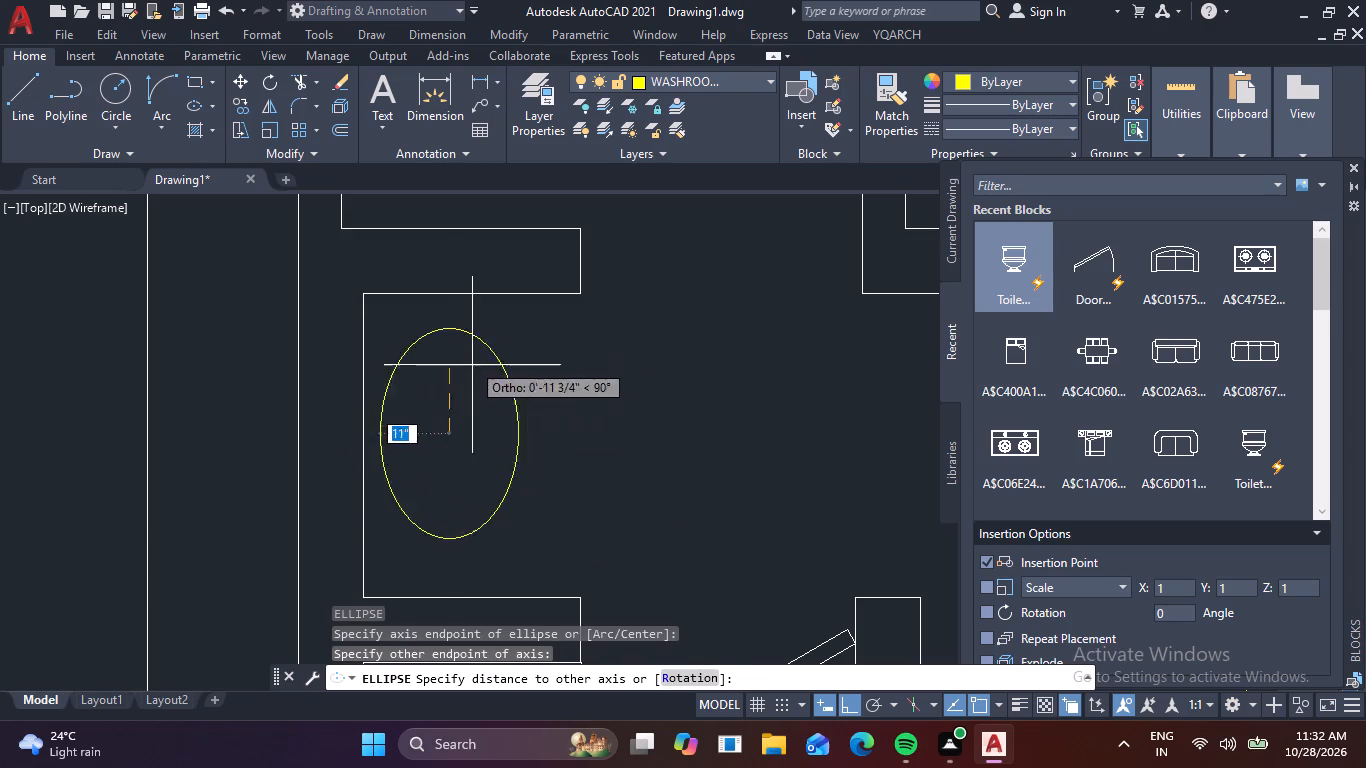
left_click(523, 431)
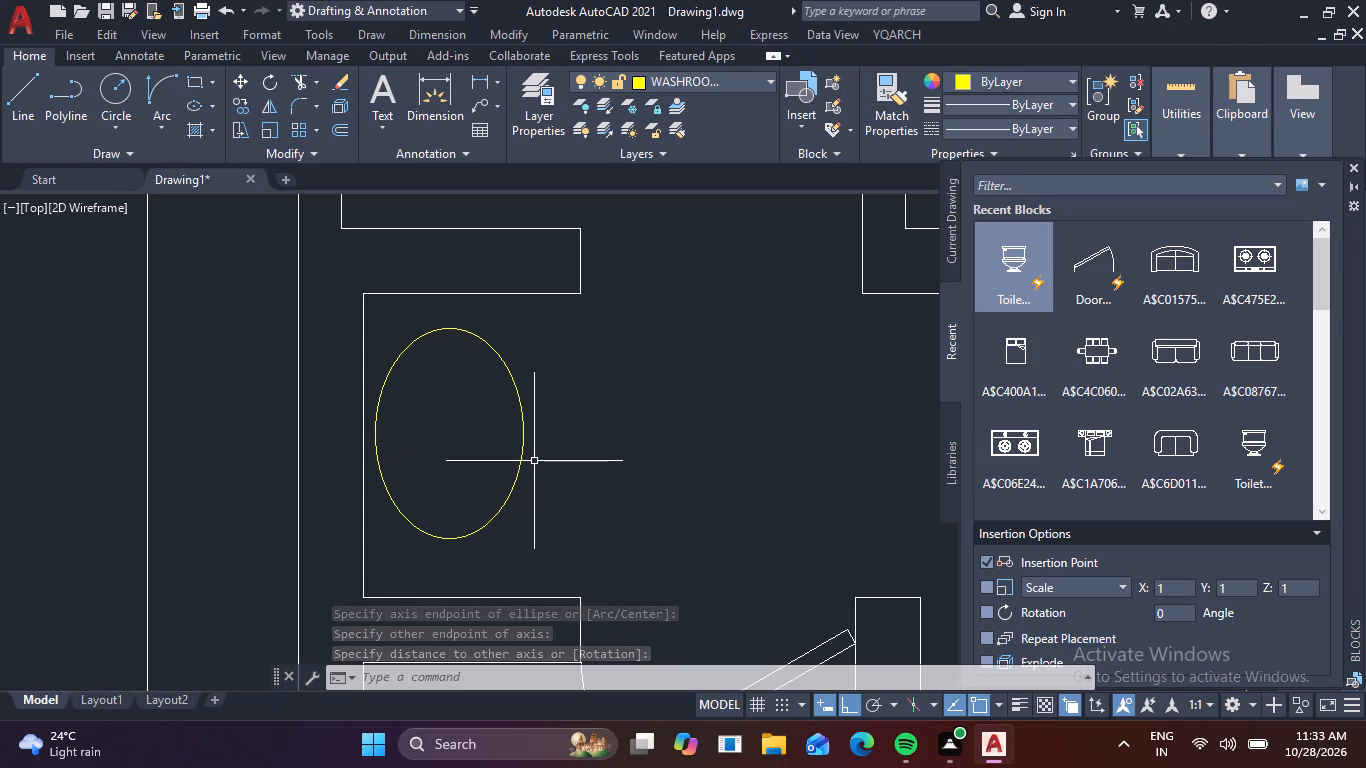
Offset the washbasin ellipse 3" inward.
type("O")
key("space")
type("3")
key("space")
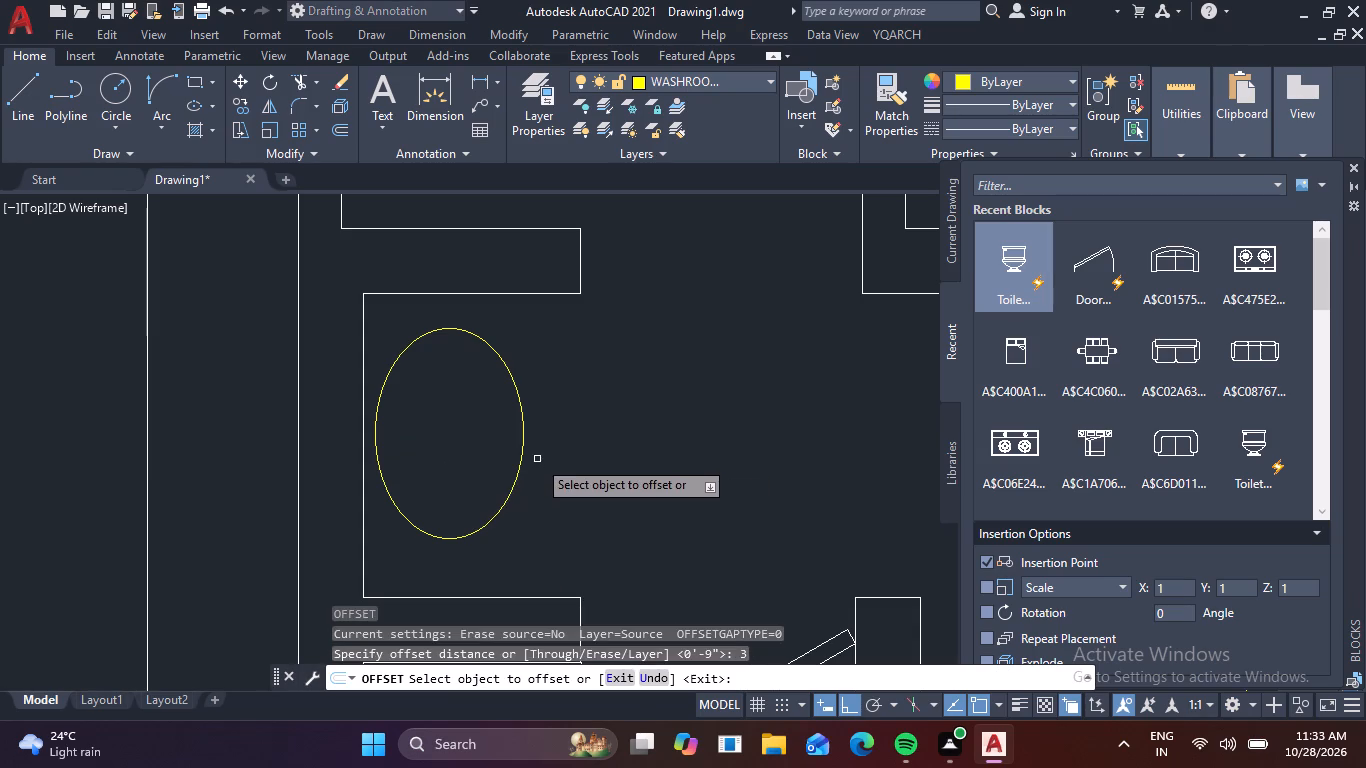
left_click(524, 442)
left_click(455, 460)
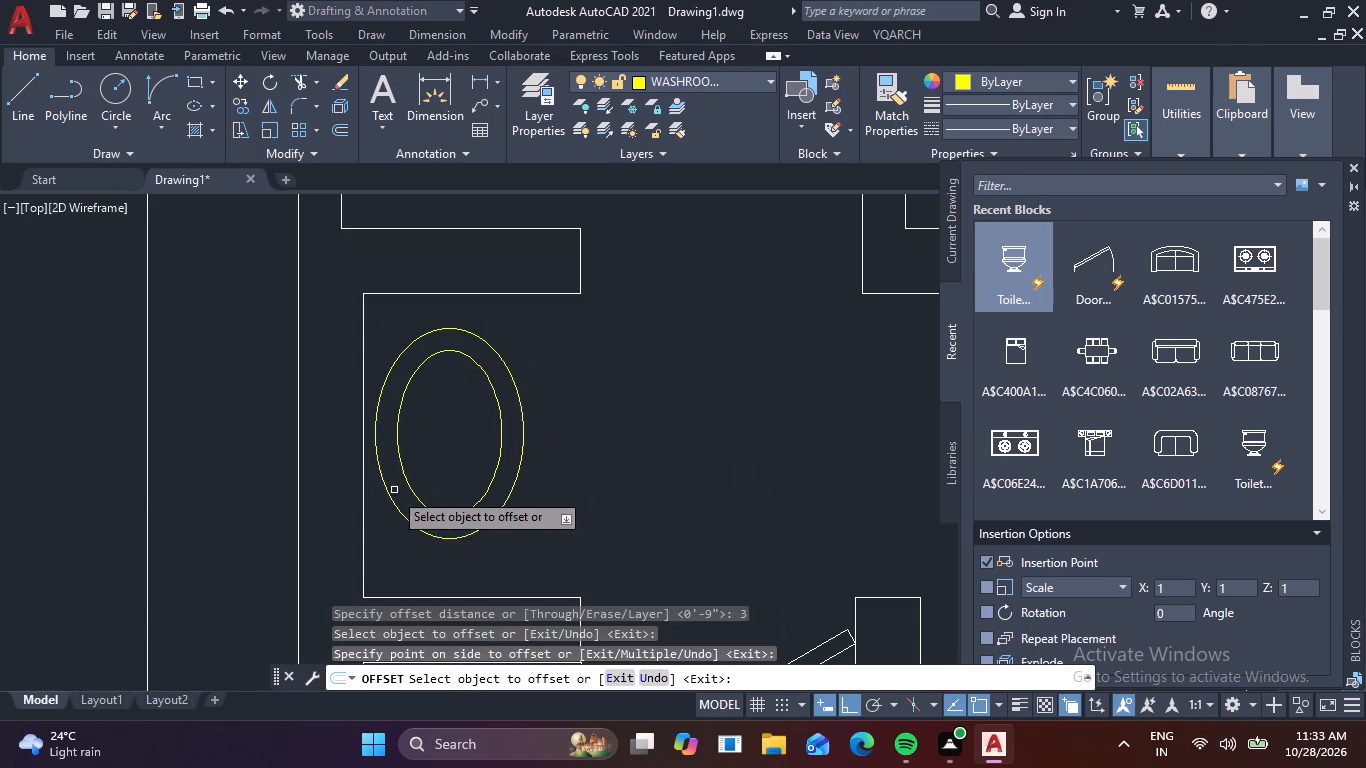
key("Escape")
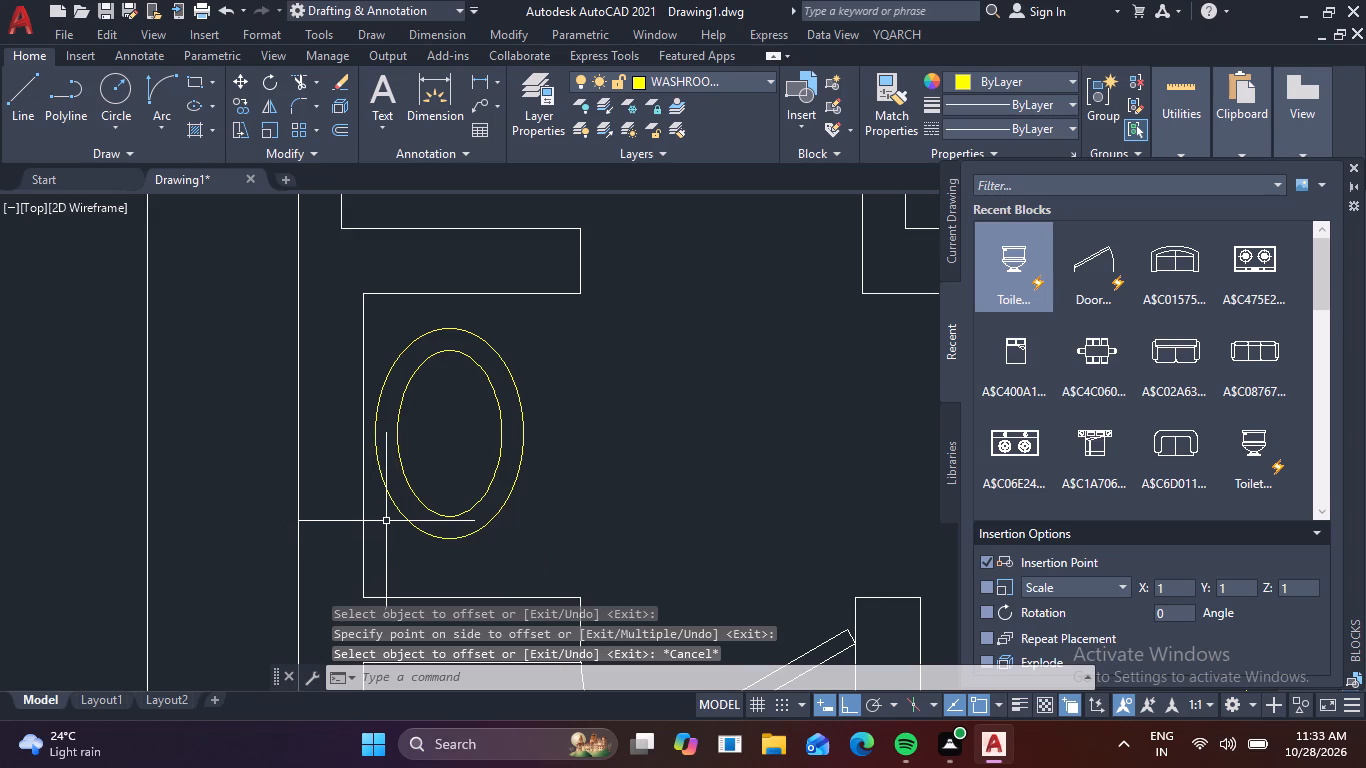
Draw a drain circle of about 1 1/2" radius inside the inner ellipse, just west of its centre.
key("c")
key("space")
scroll(431, 418, "up", 1)
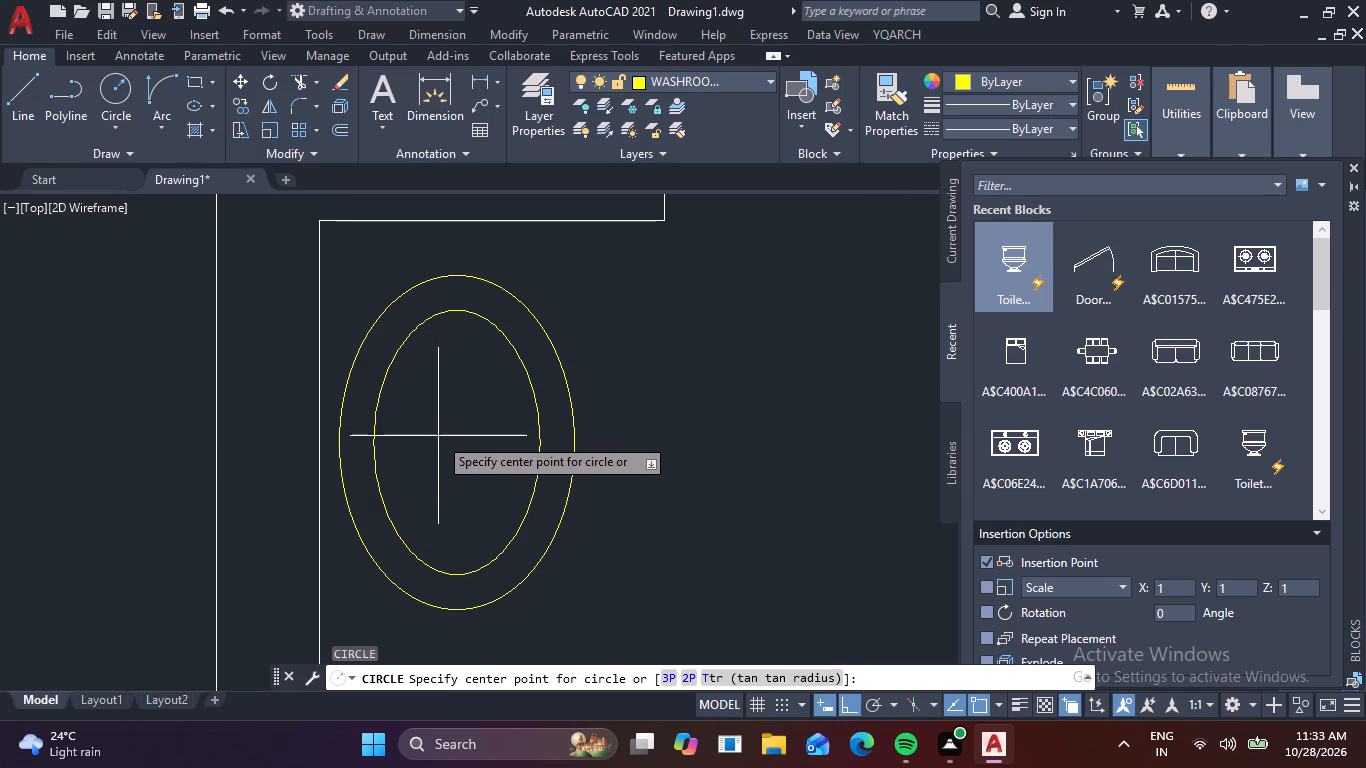
left_click(423, 448)
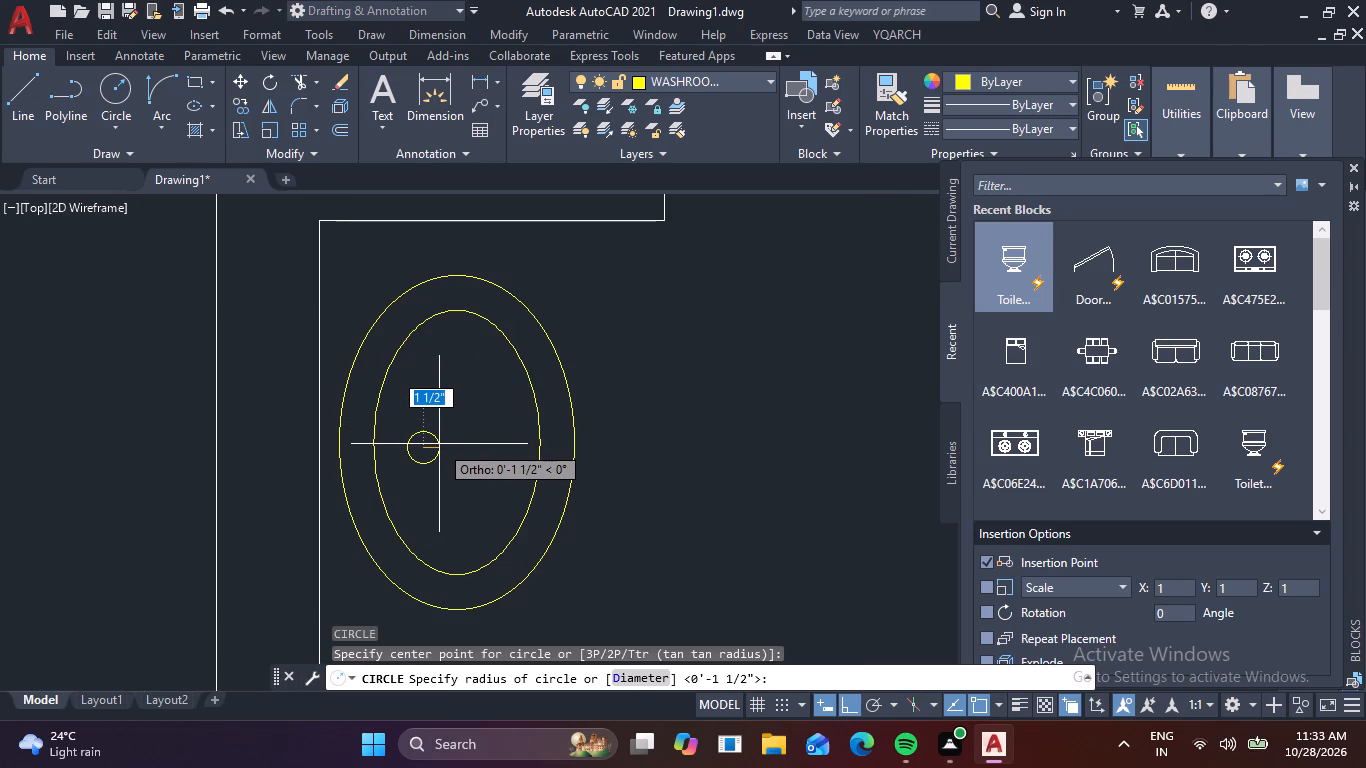
left_click(440, 446)
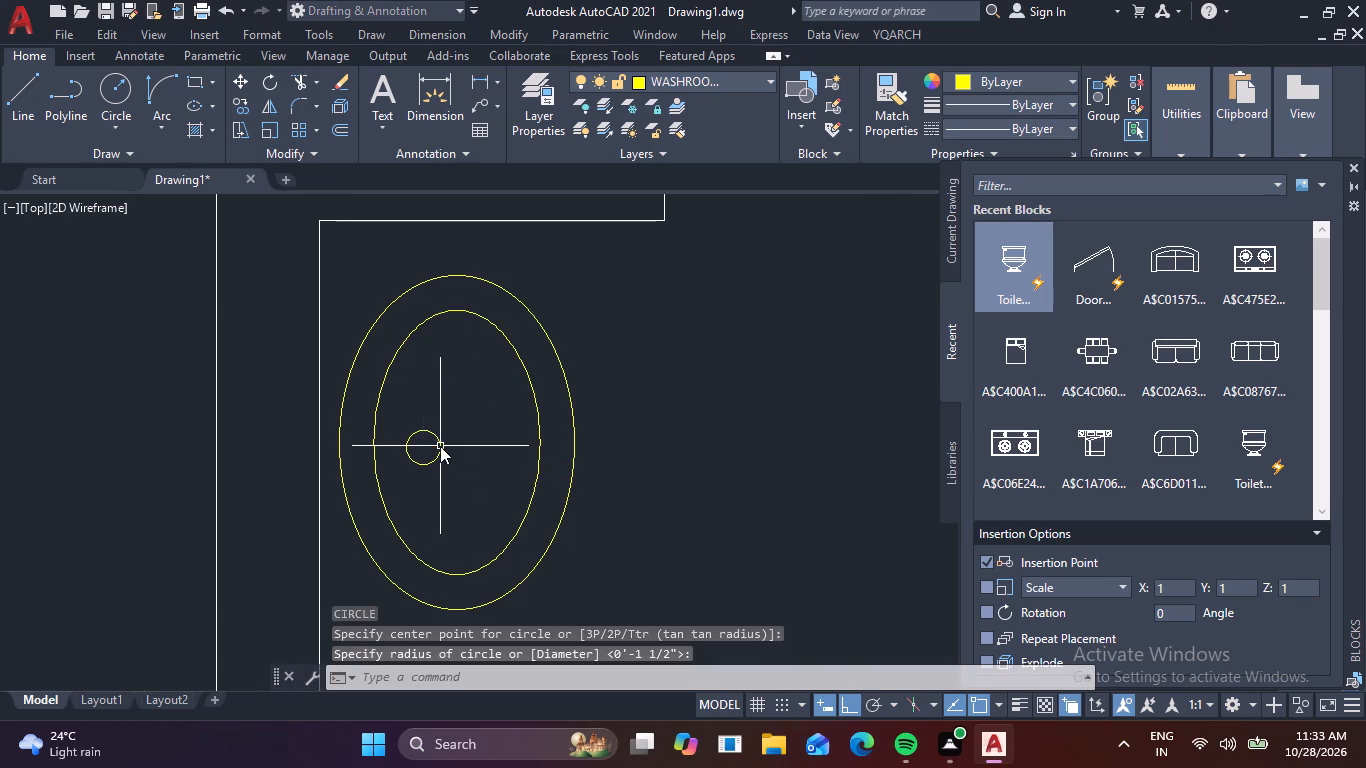
Set the current colour to ByBlock and draw a vertical line closing the open east side of the washbasin alcove.
scroll(529, 488, "down", 4)
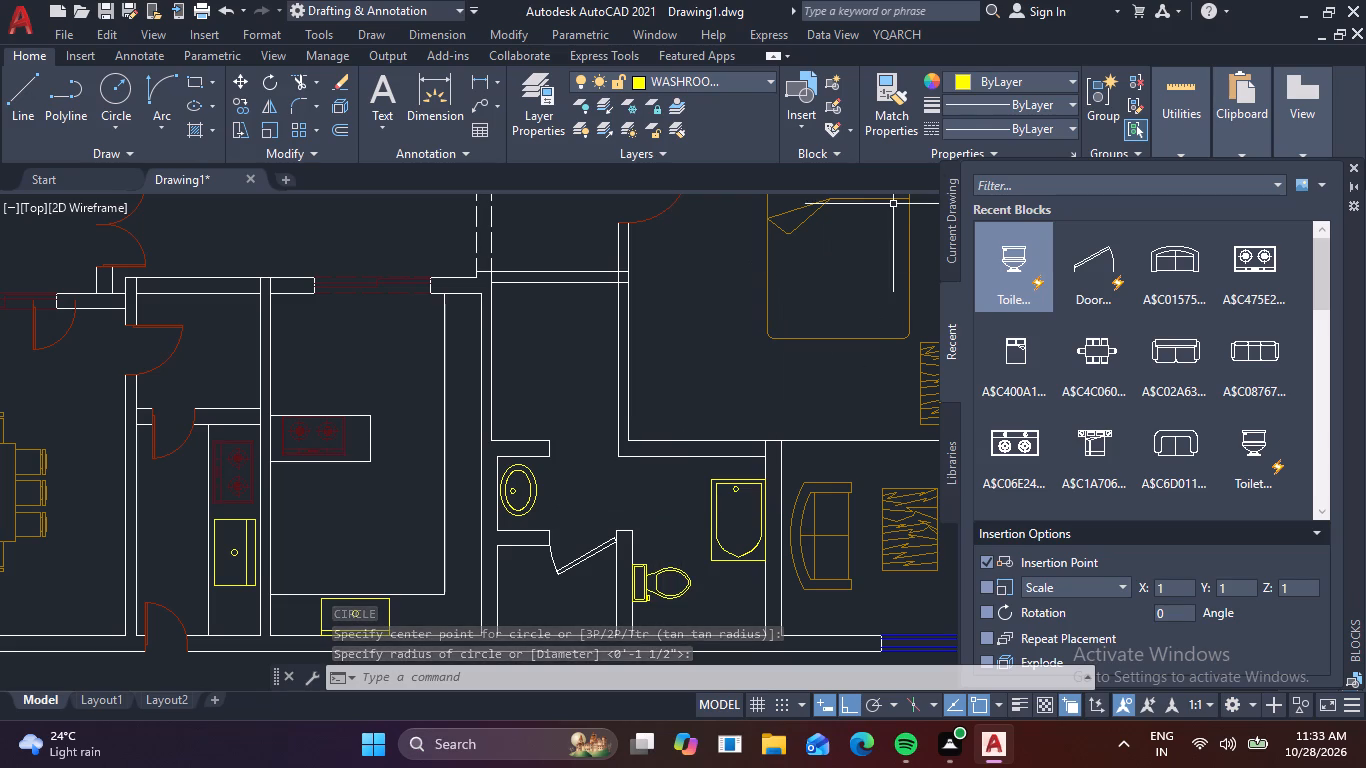
left_click(1071, 71)
left_click(994, 134)
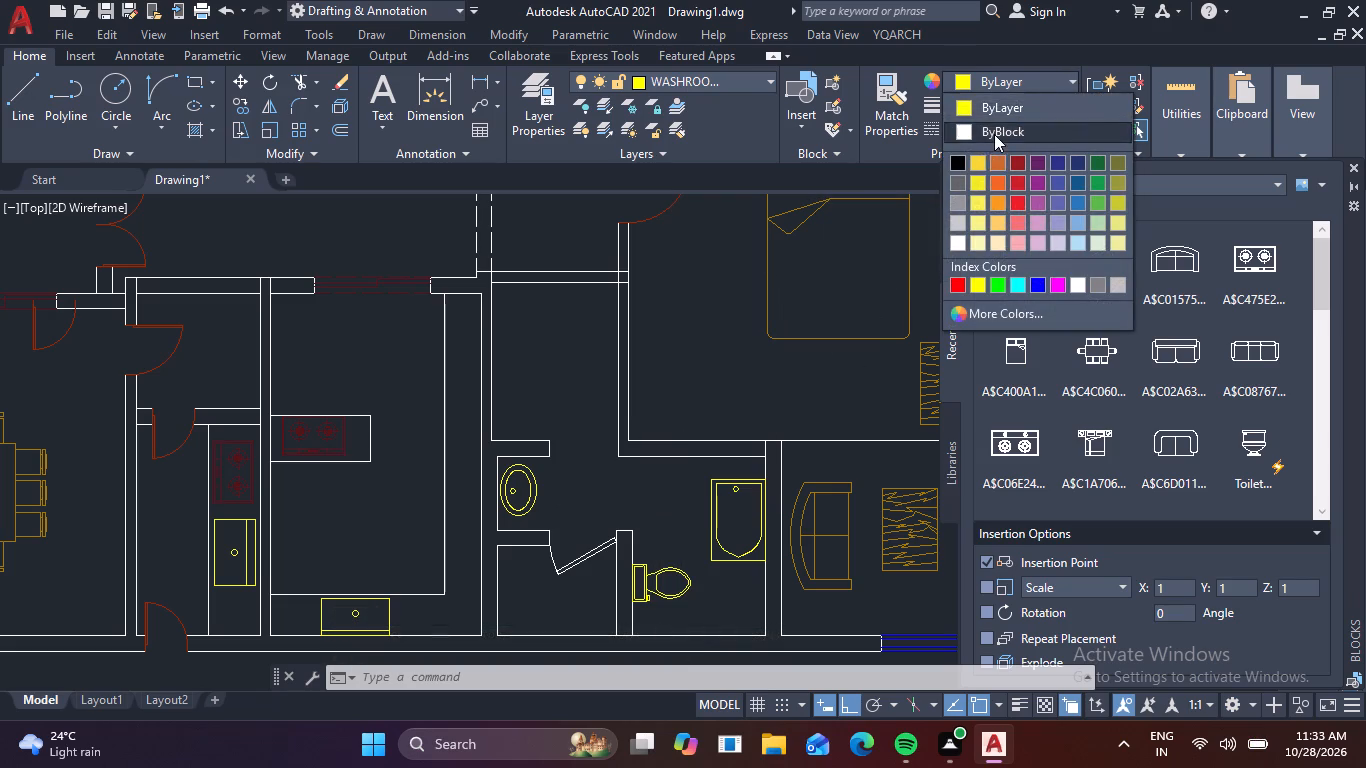
key("l")
key("space")
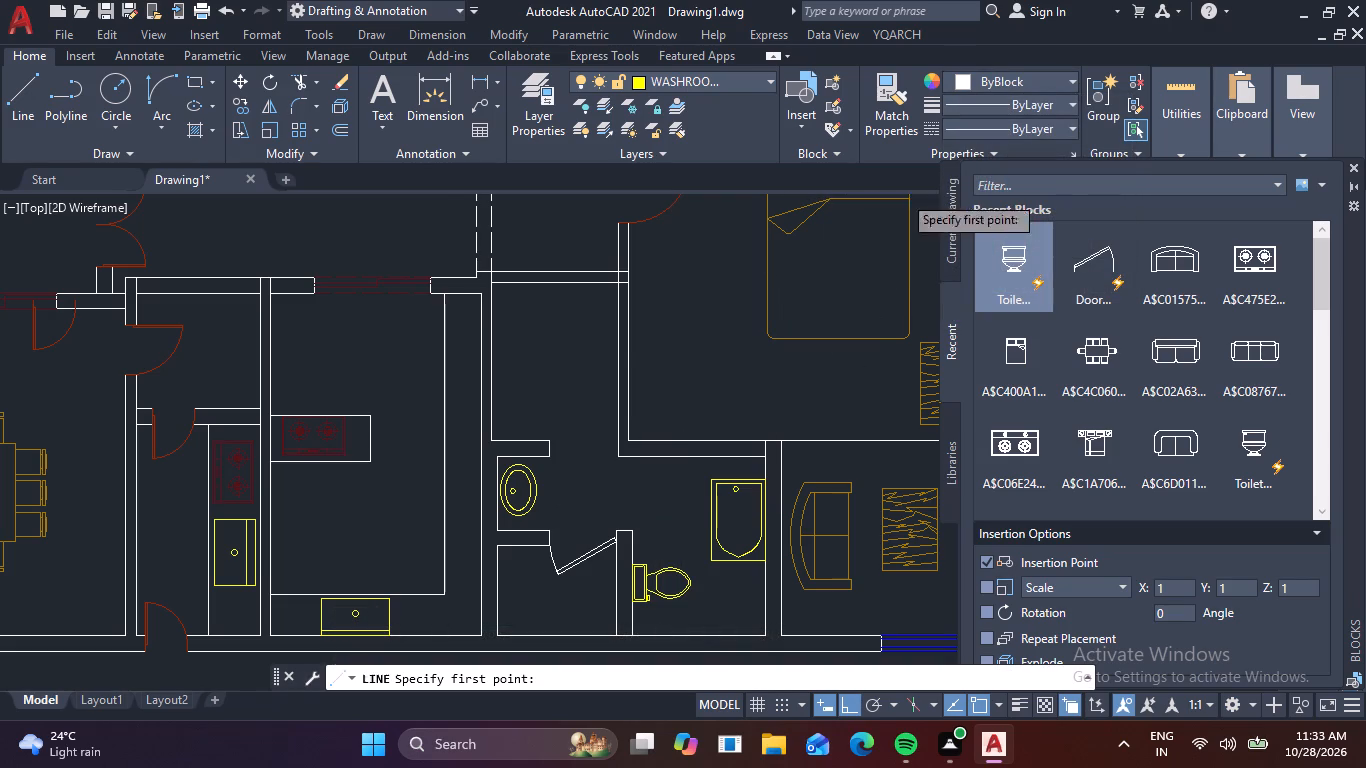
scroll(565, 464, "up", 1)
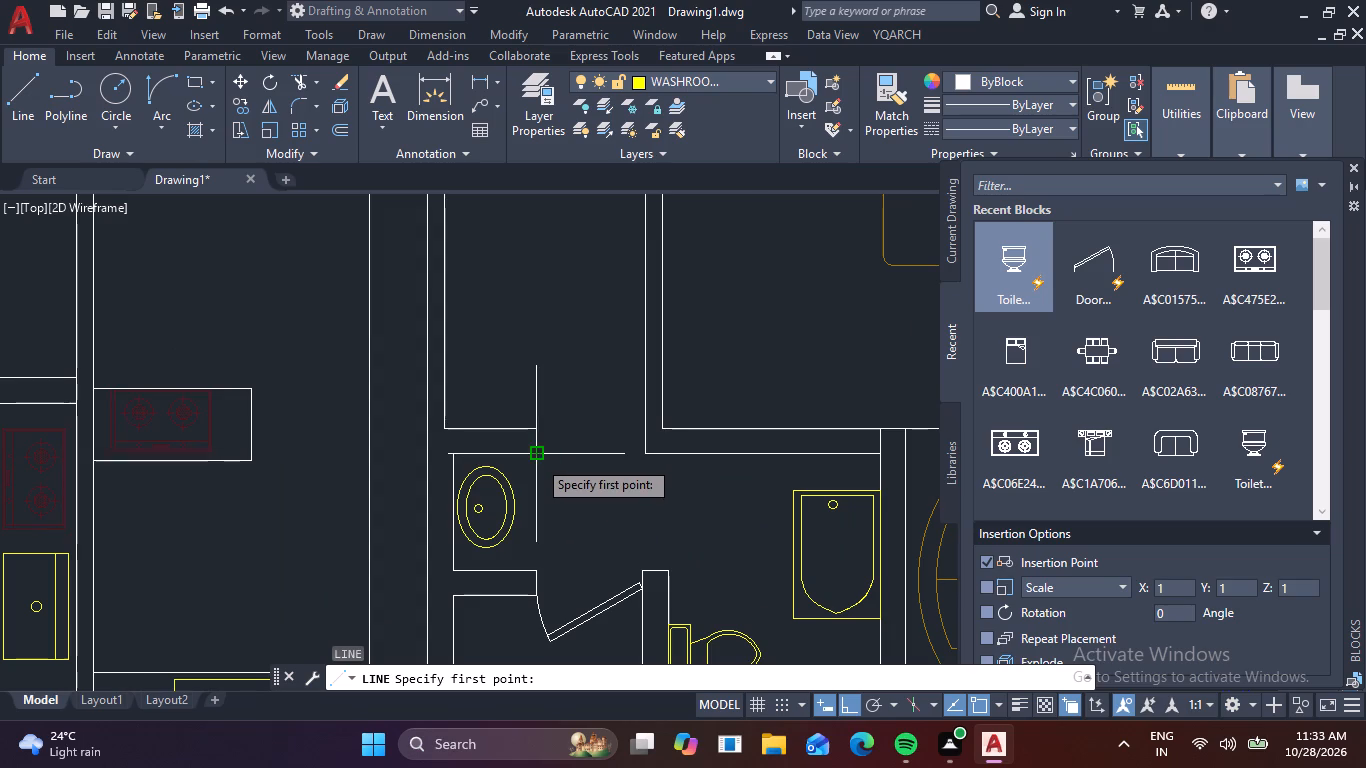
left_click(537, 459)
left_click(540, 575)
key("space")
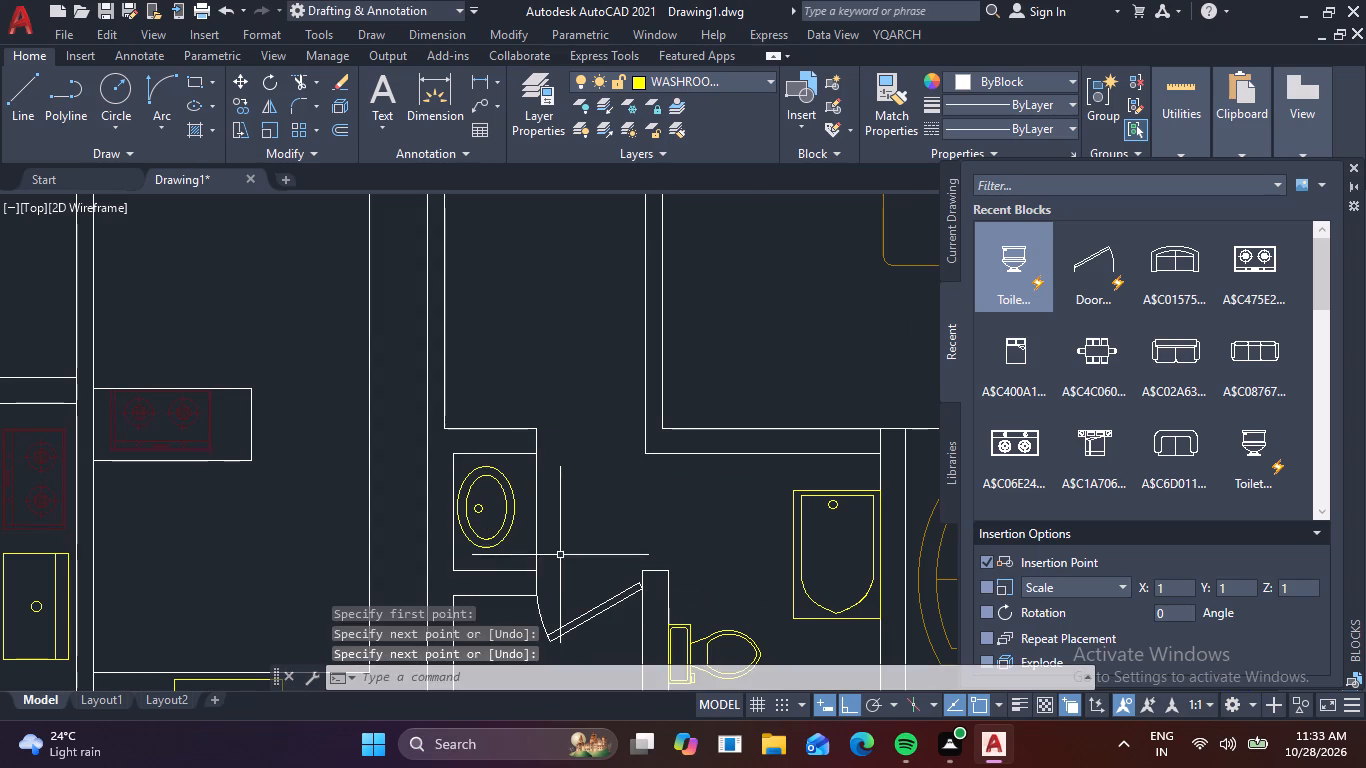
Change the linetype of the line across the washbasin alcove's opening to a dashed one.
left_click(542, 536)
left_click(519, 502)
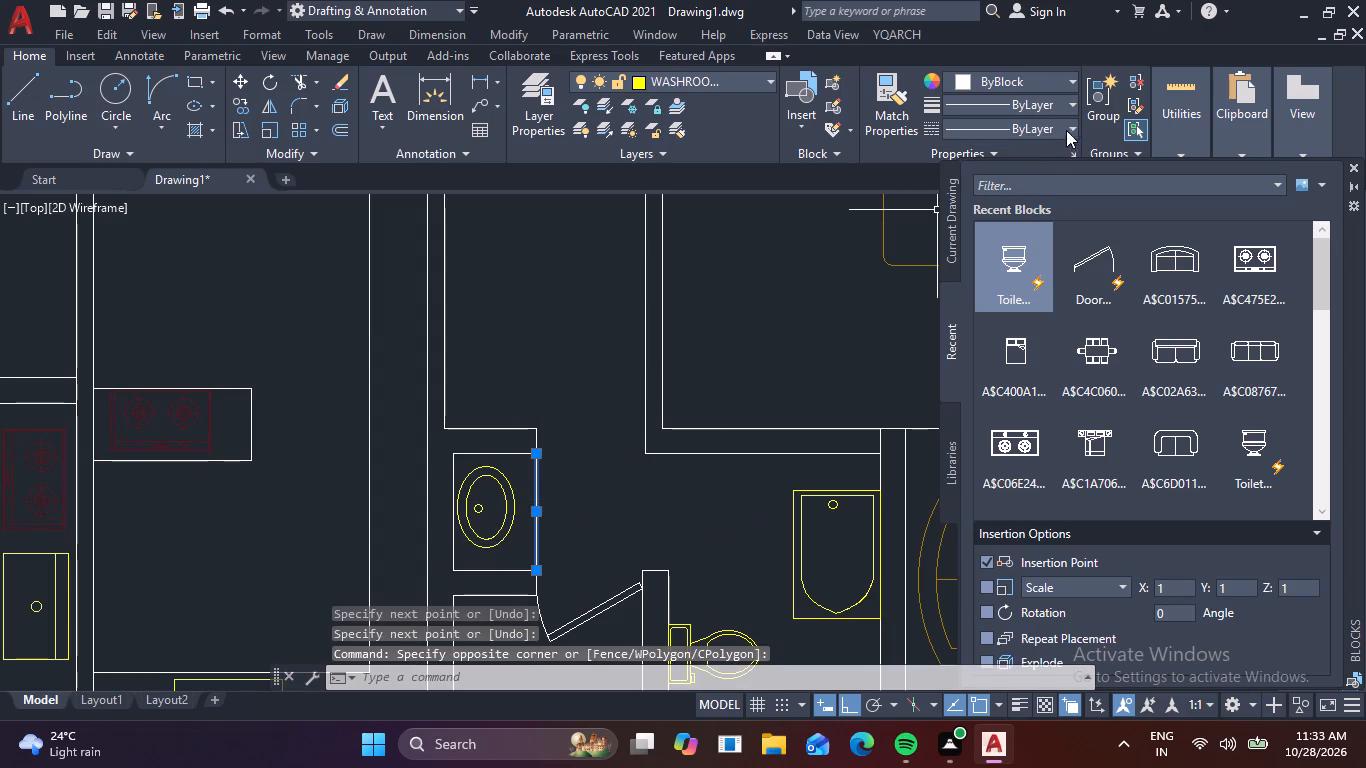
left_click(1069, 127)
left_click(1076, 205)
key("Escape")
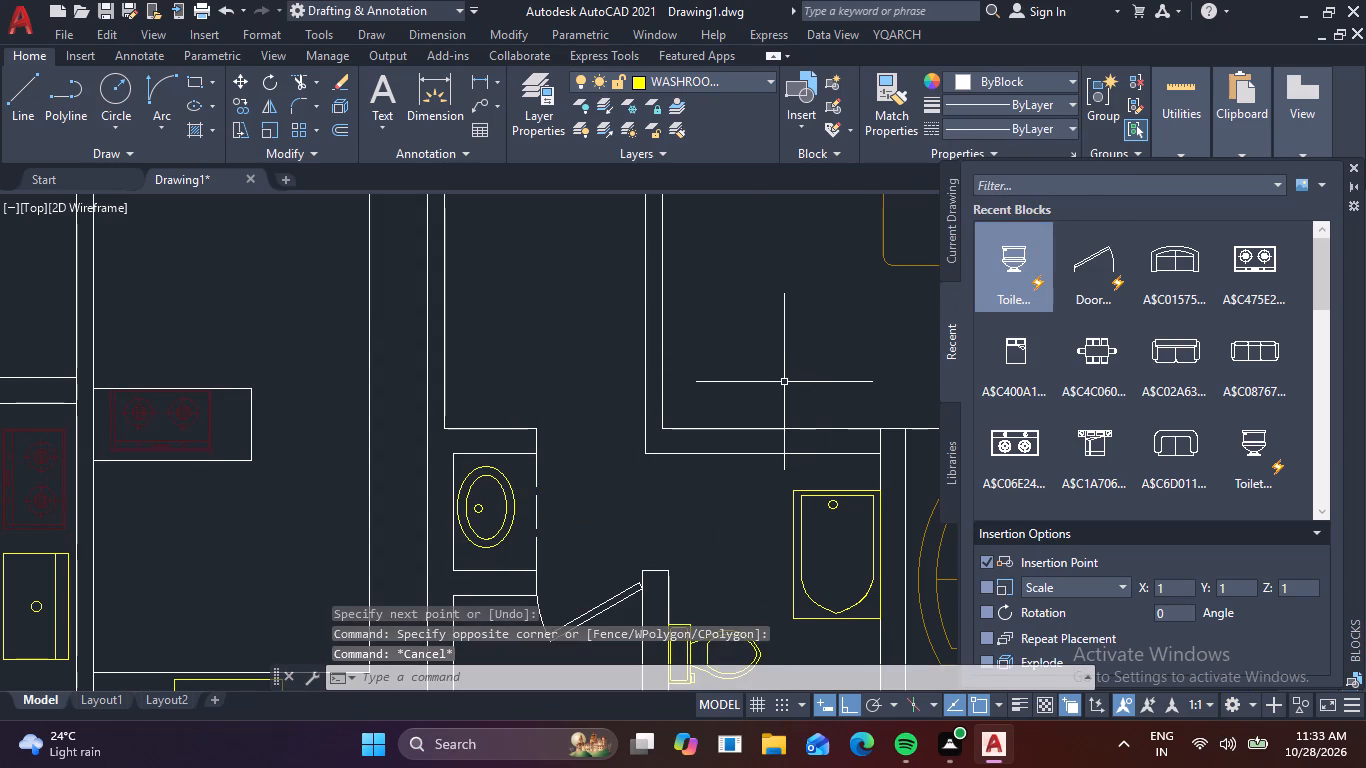
Review the whole floor plan, including the dining area, living room and bedrooms.
scroll(782, 383, "down", 2)
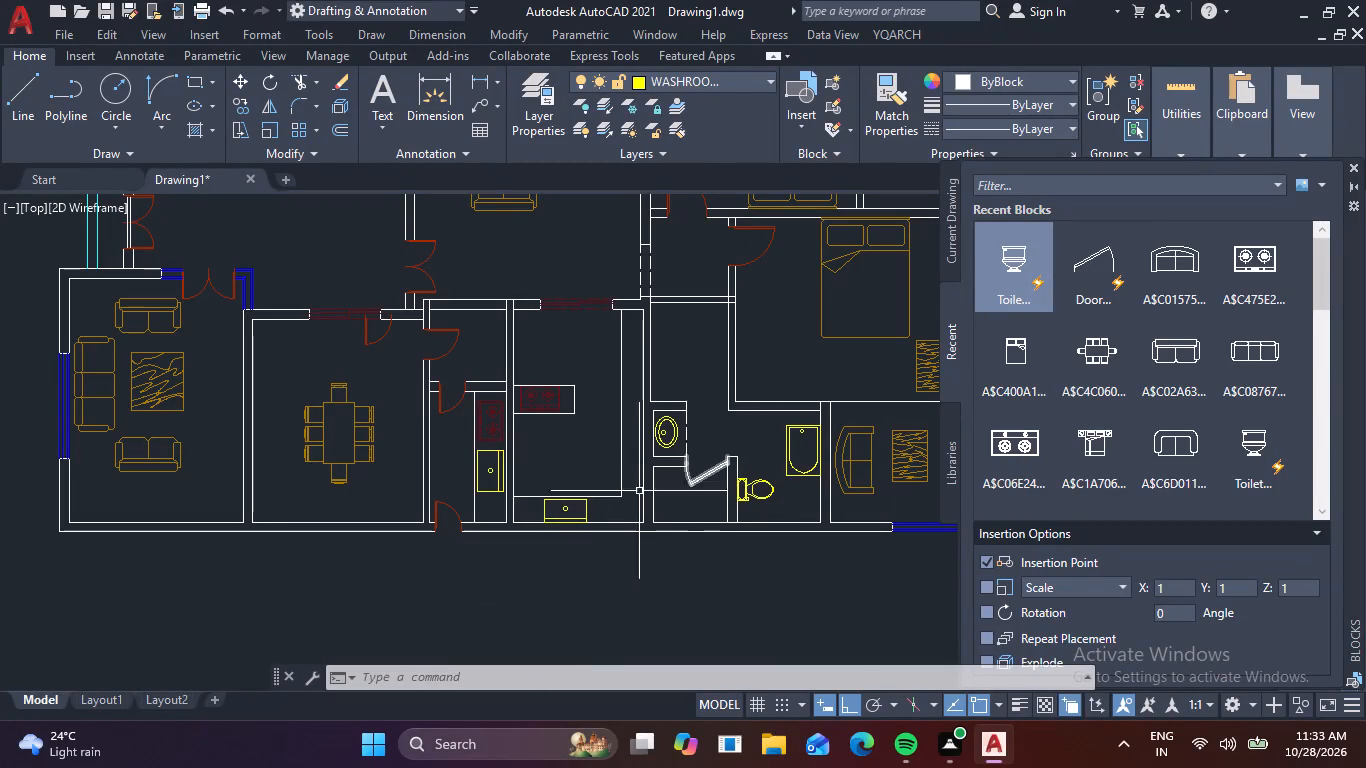
scroll(605, 514, "down", 1)
middle_click_drag(602, 476, 638, 543)
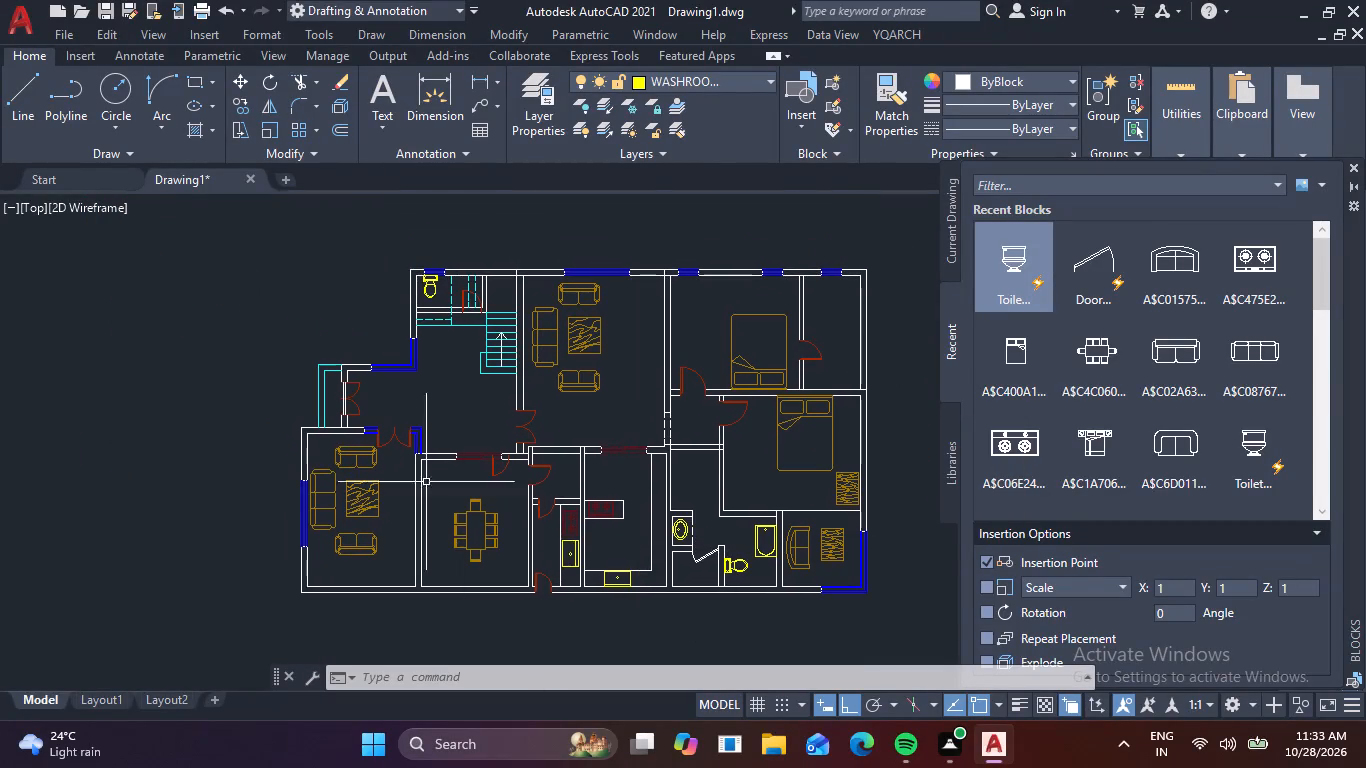
scroll(418, 464, "up", 2)
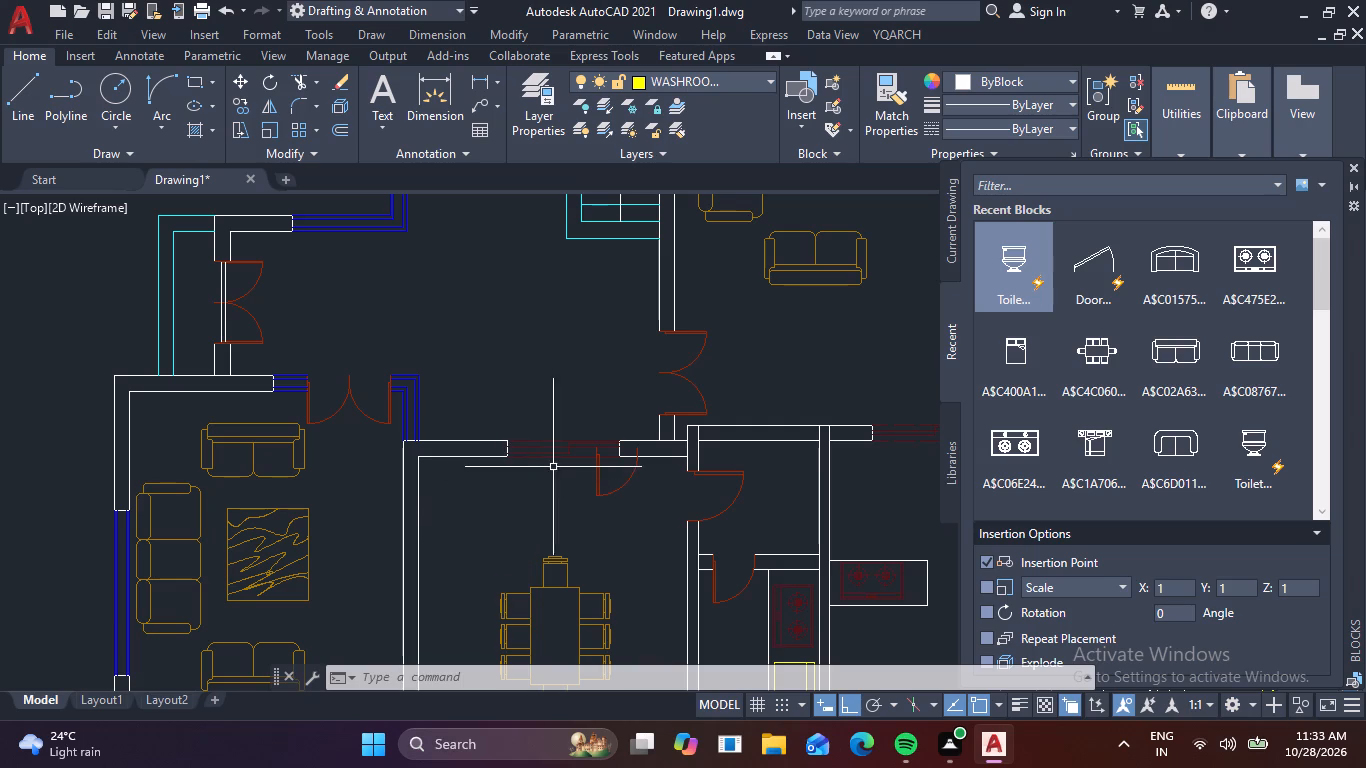
scroll(642, 463, "down", 2)
middle_click_drag(749, 431, 614, 405)
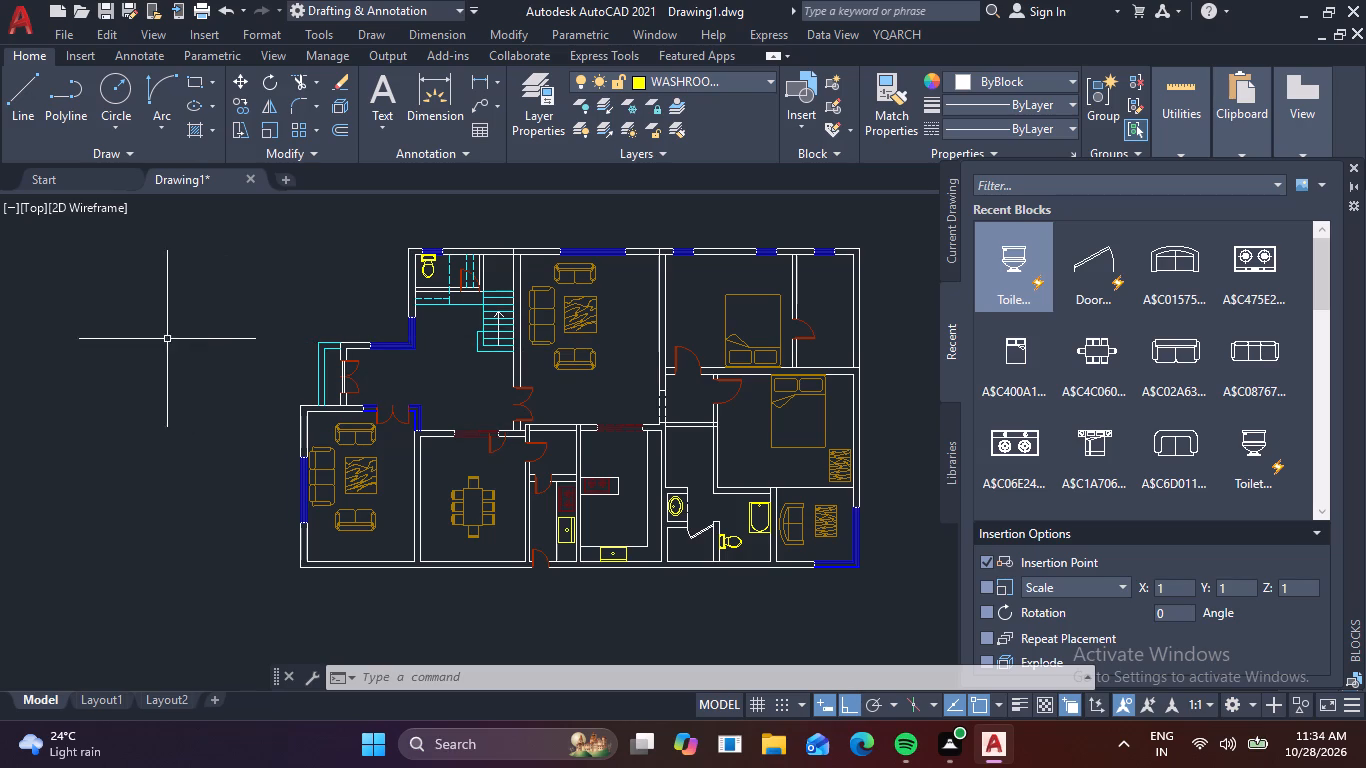
middle_click_drag(677, 288, 617, 335)
scroll(613, 315, "up", 1)
scroll(557, 355, "down", 1)
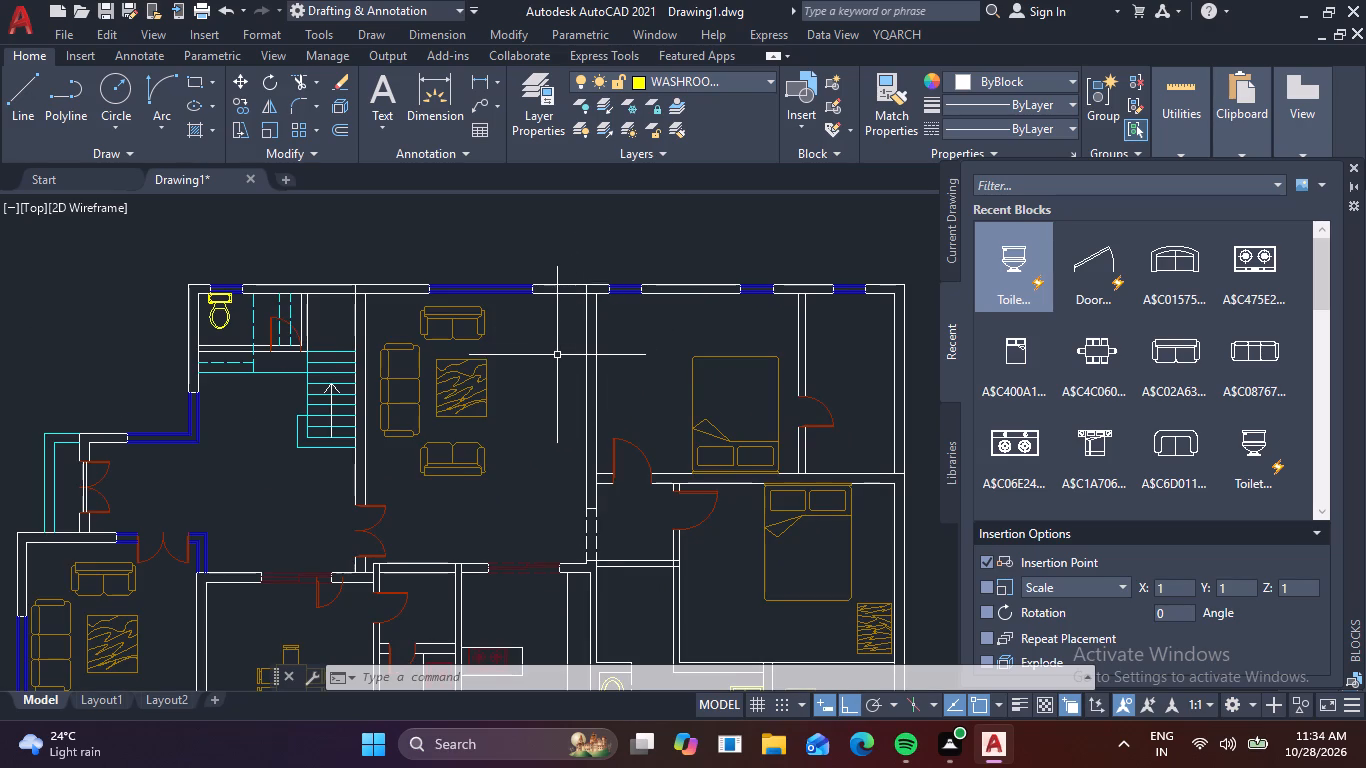
middle_click_drag(552, 378, 549, 421)
scroll(564, 361, "up", 2)
scroll(561, 359, "down", 2)
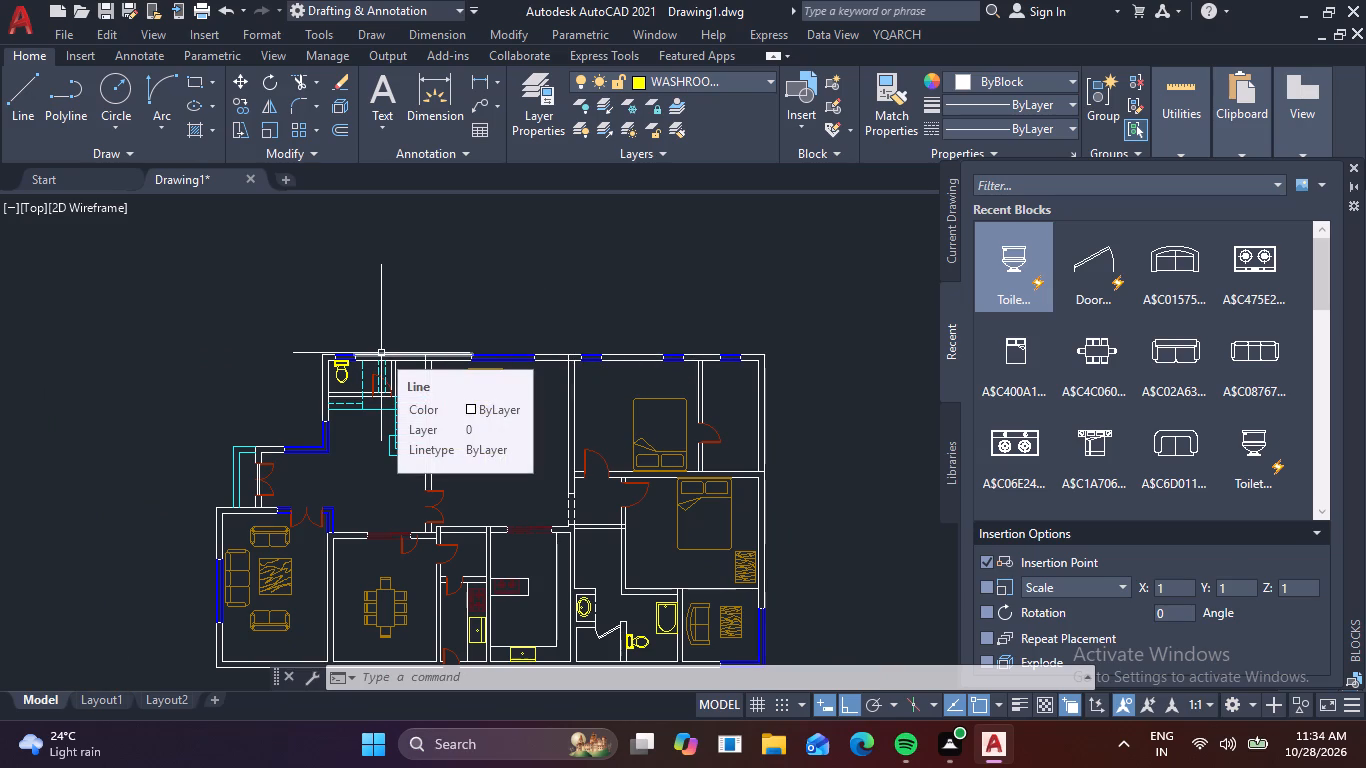
Offset the house's outer north, east and south wall lines 5' outward.
key("o")
key("Return")
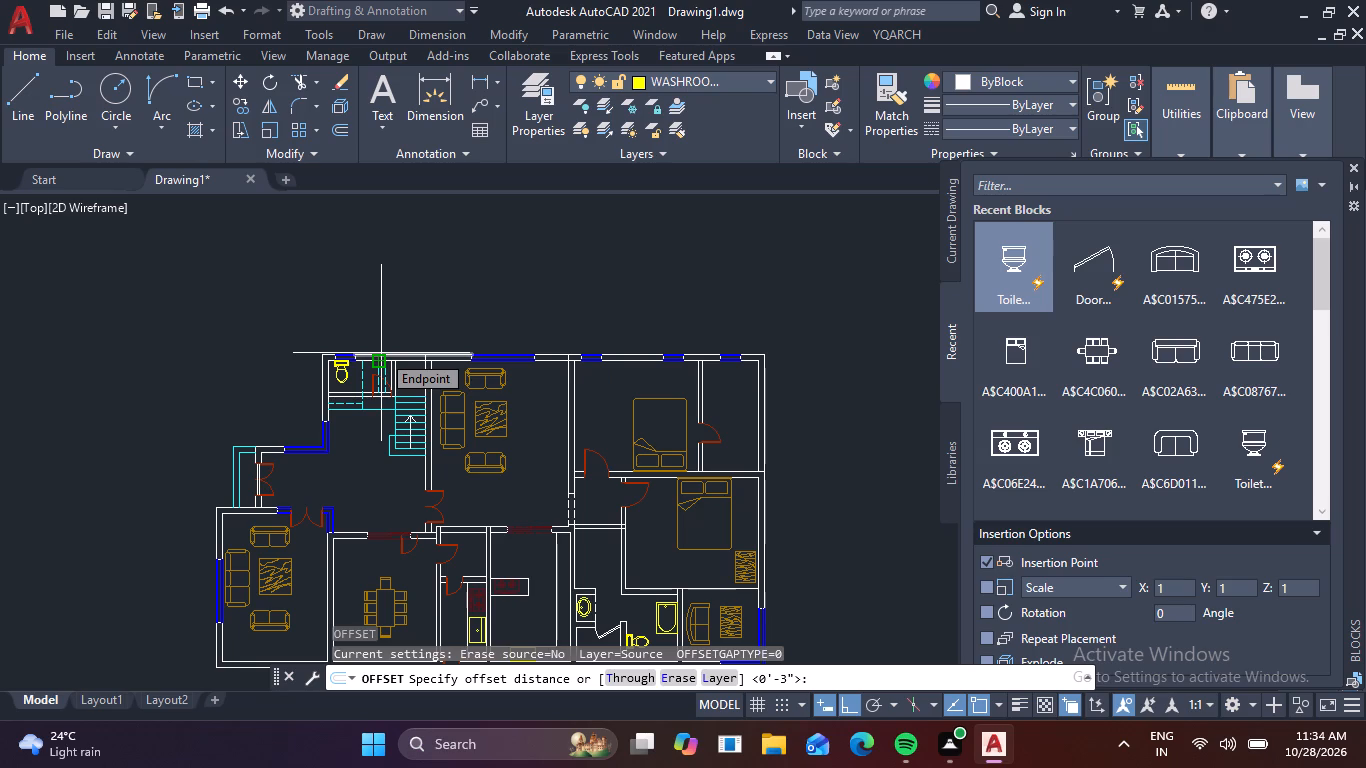
key("5")
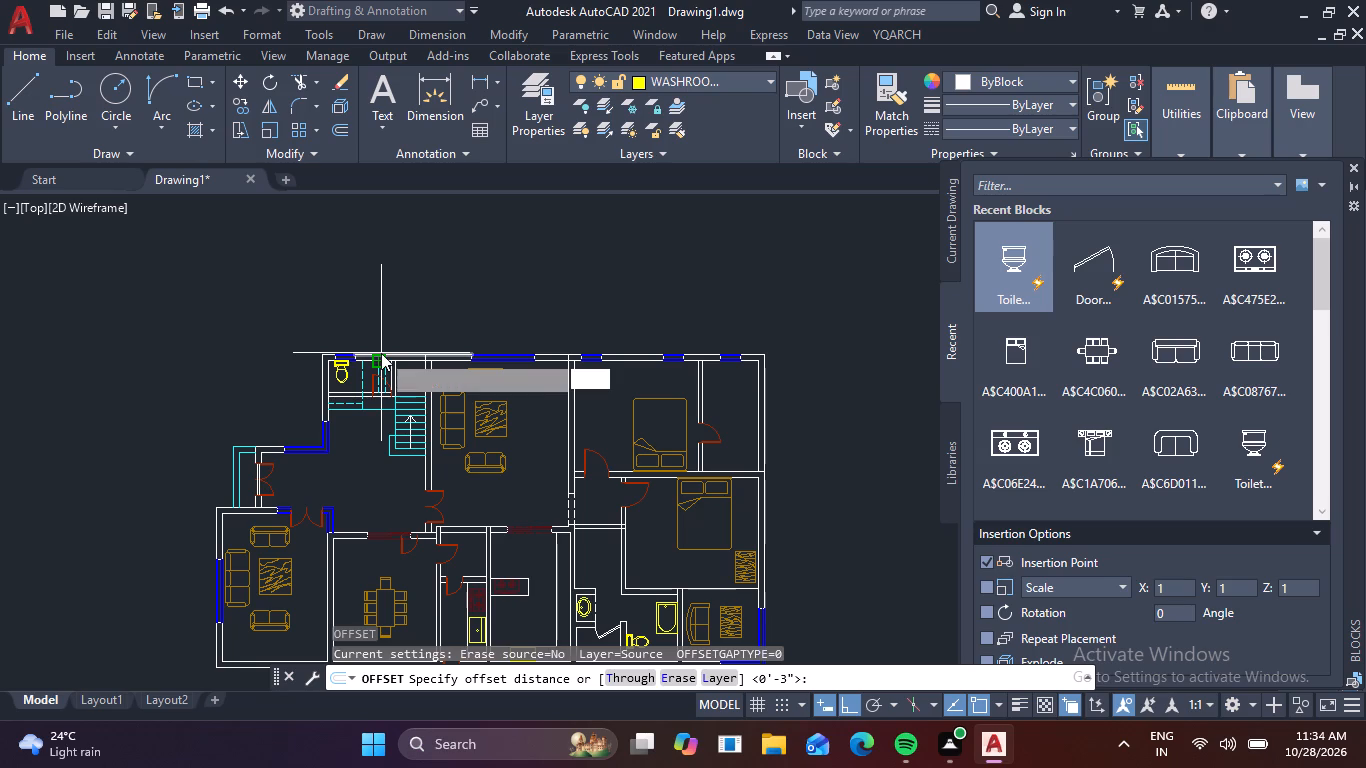
key("apostrophe")
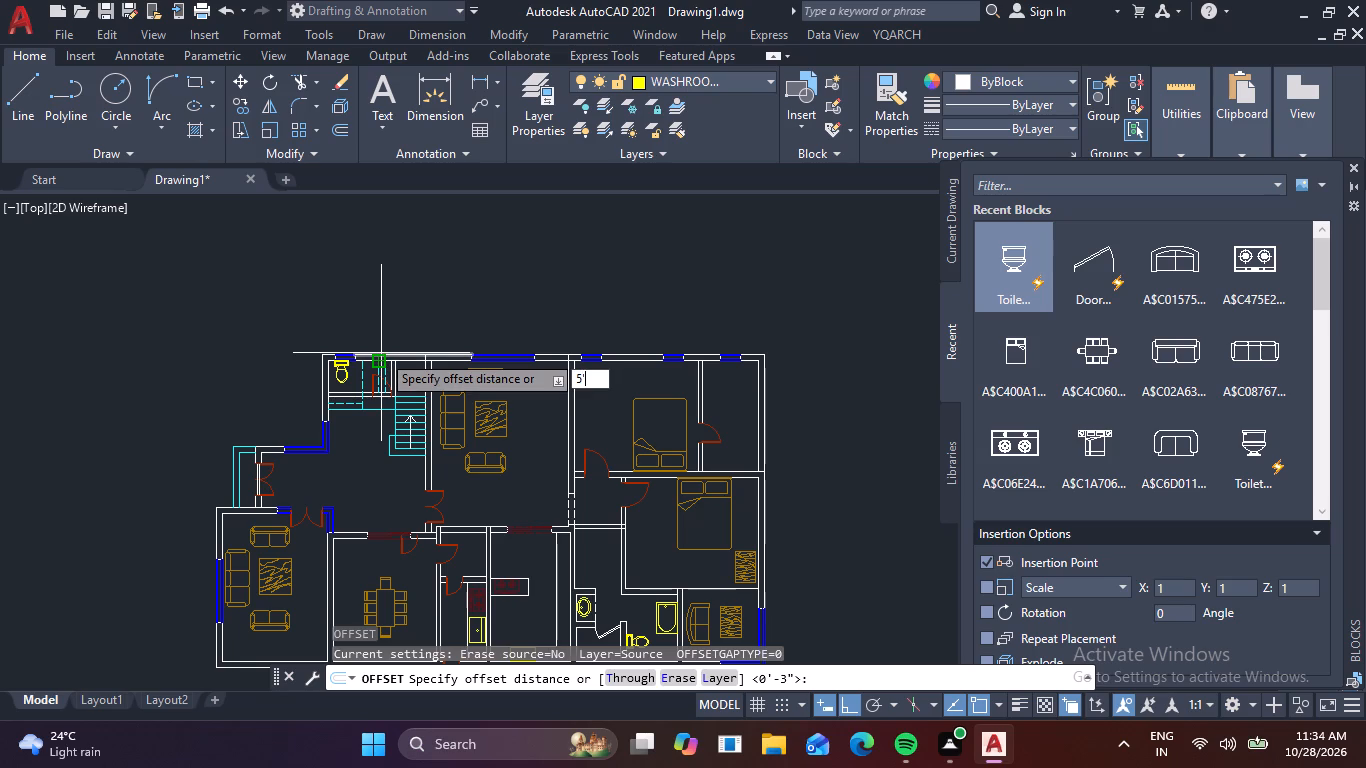
key("Return")
left_click(381, 353)
left_click(430, 254)
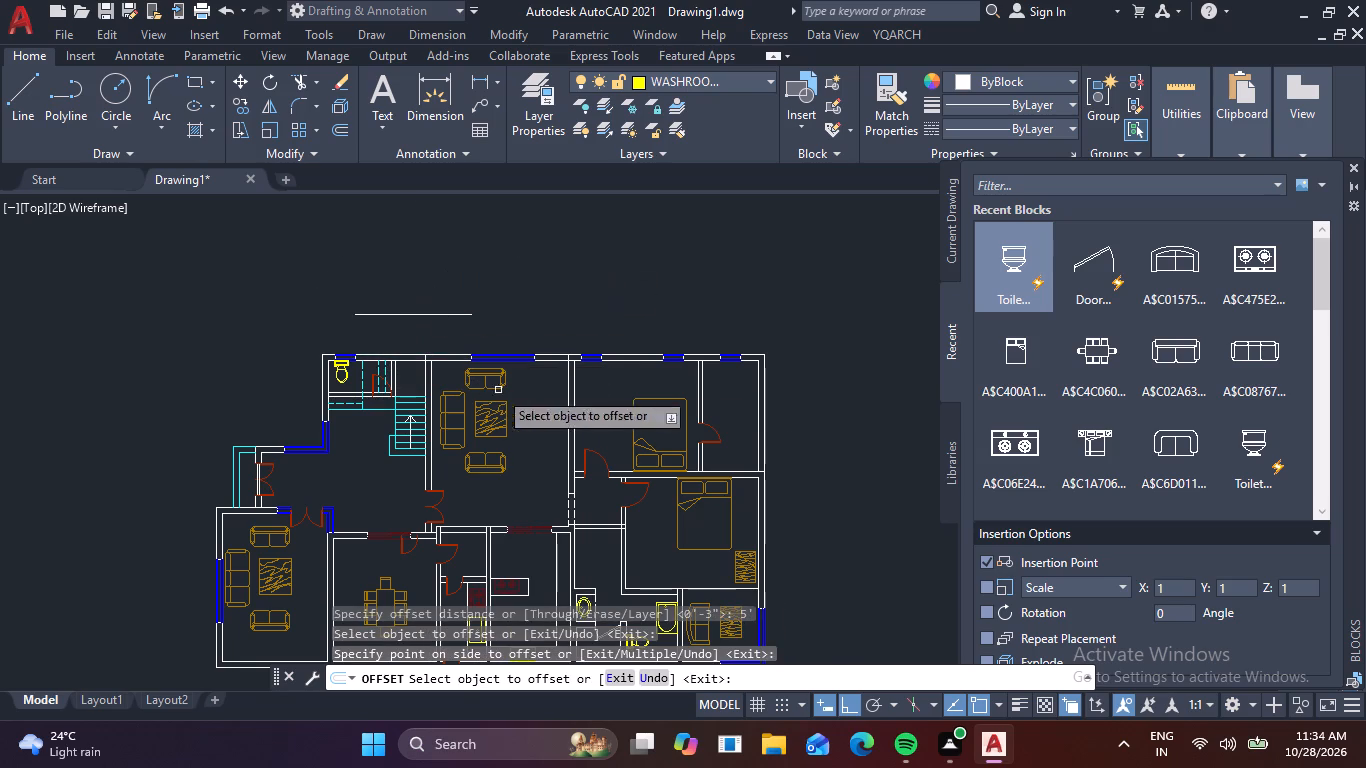
left_click(765, 441)
left_click(866, 450)
scroll(886, 481, "down", 1)
middle_click_drag(878, 506, 855, 421)
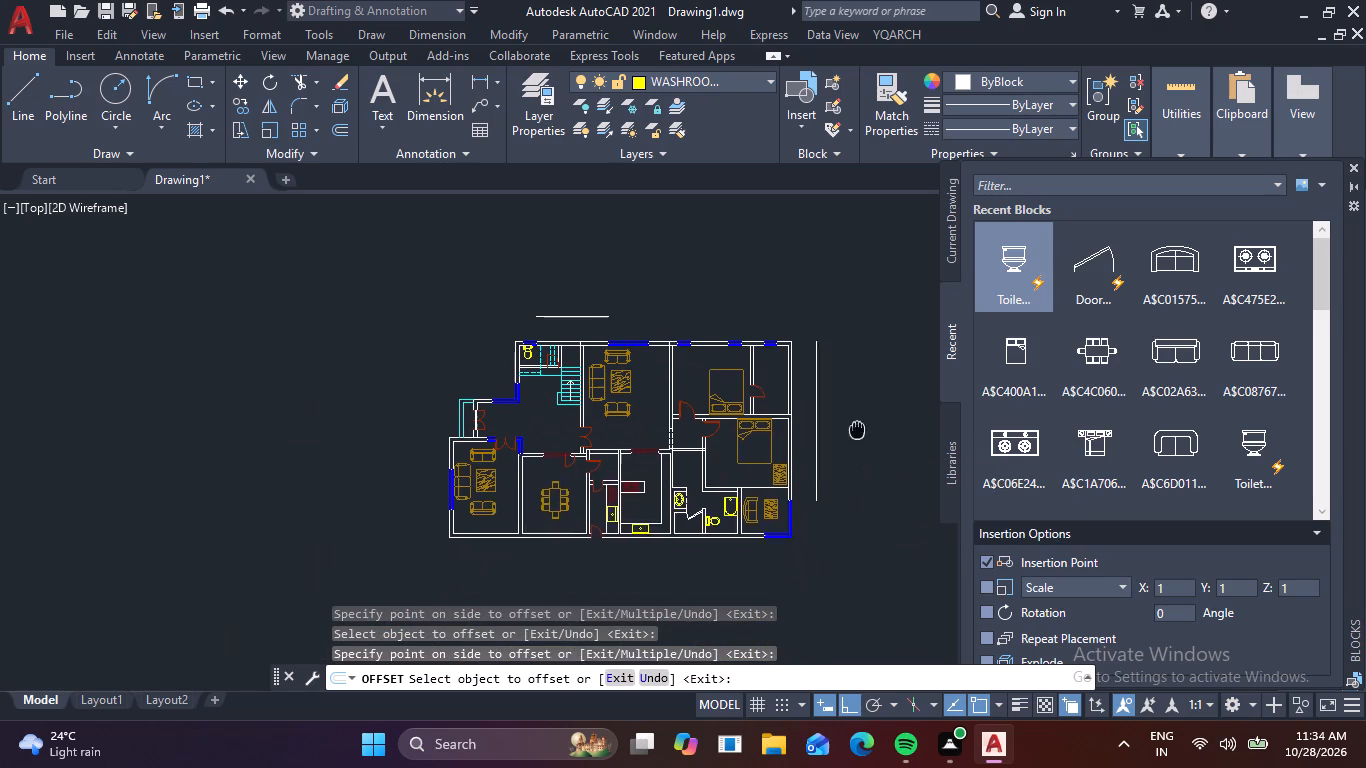
middle_click_drag(855, 421, 856, 392)
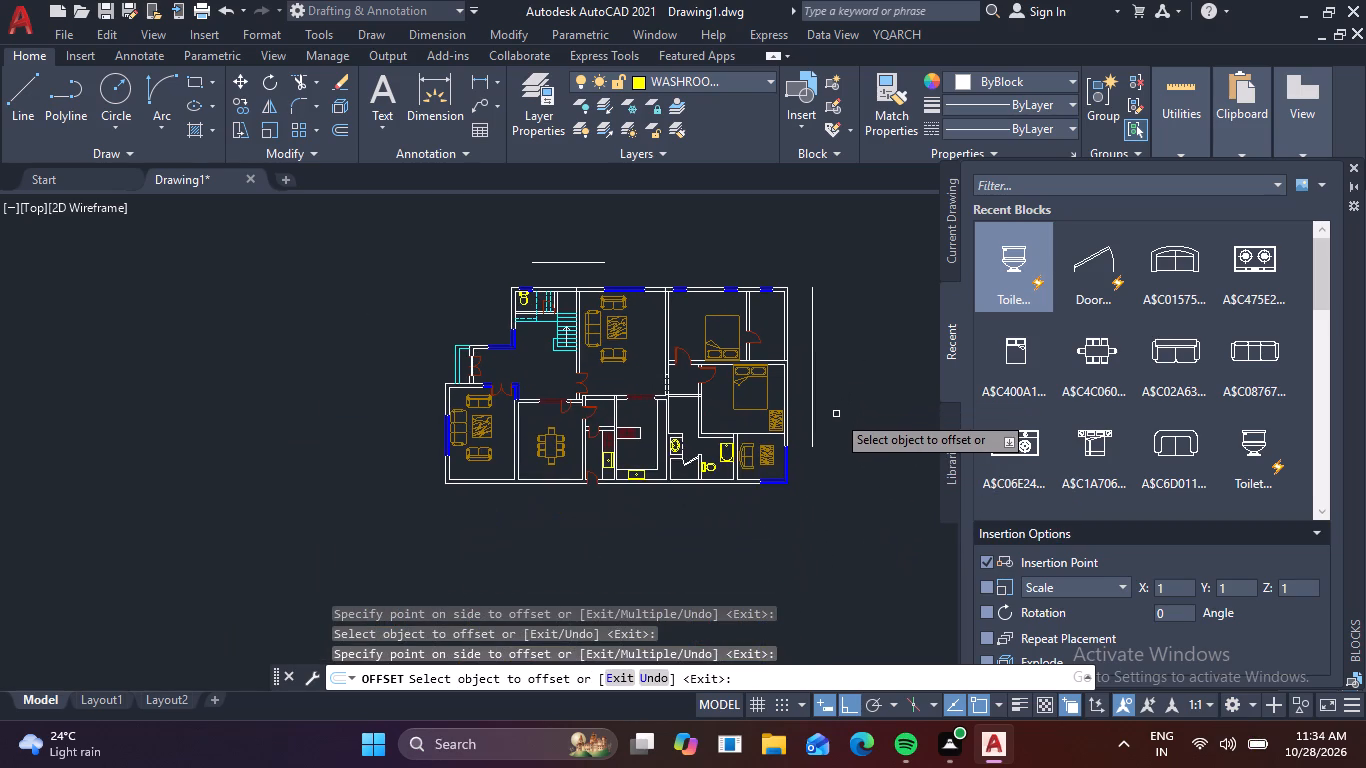
left_click(646, 486)
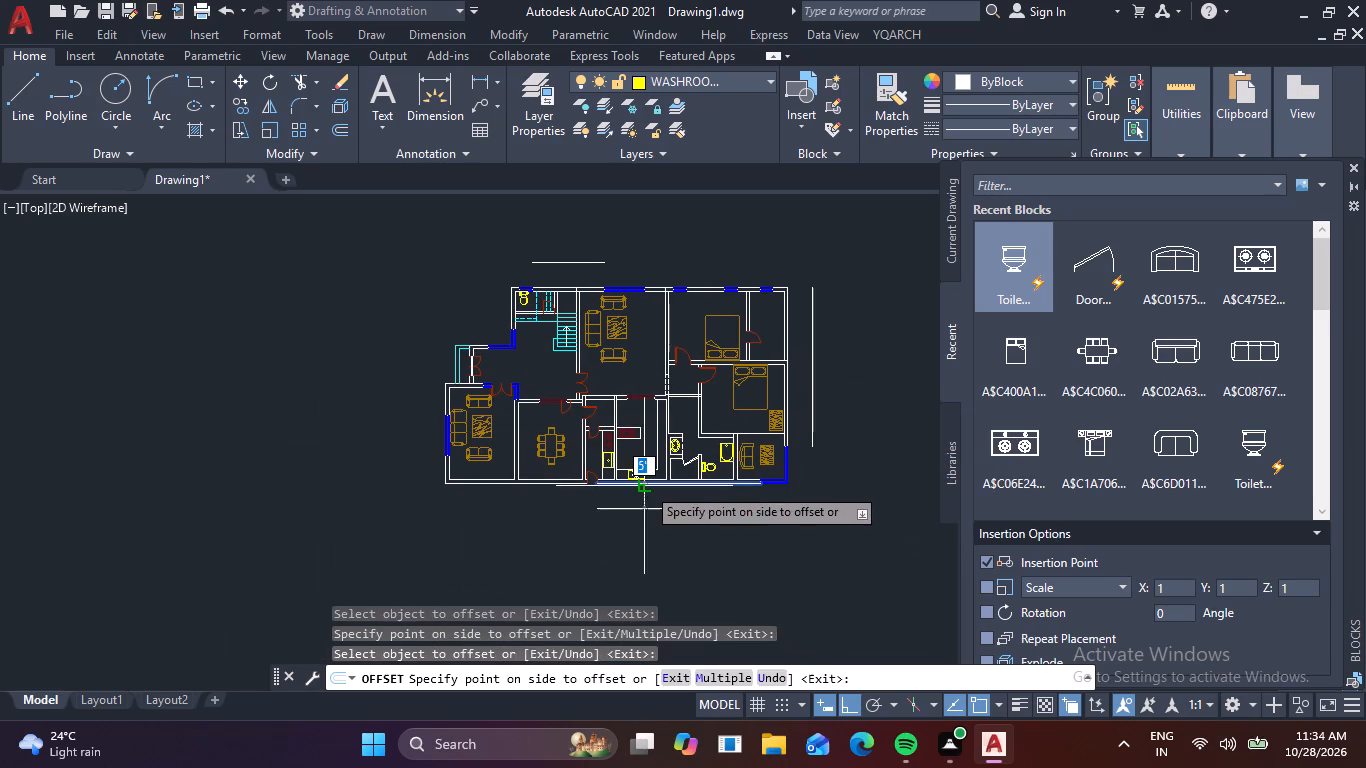
left_click(643, 545)
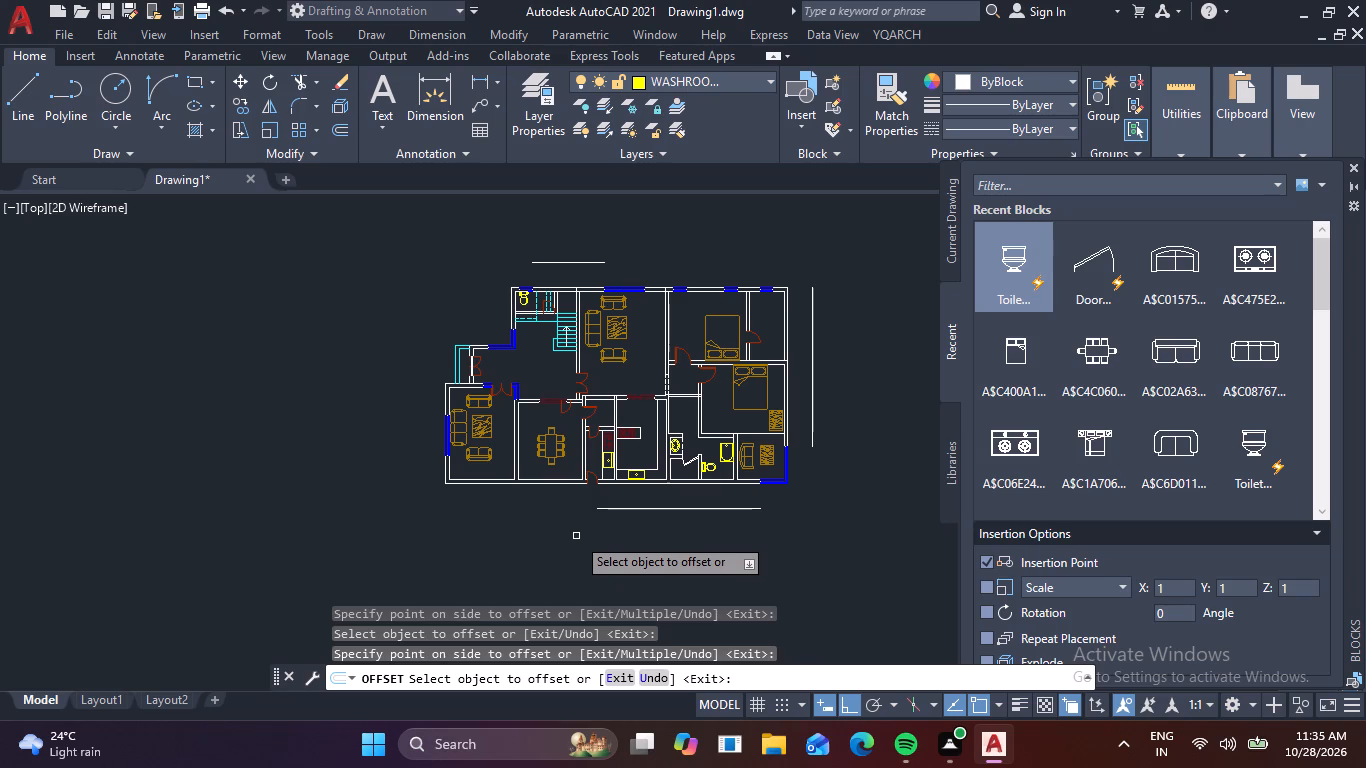
Offset the outer wall line on the west side of the front living room 15'9" outward to the west.
left_click(444, 399)
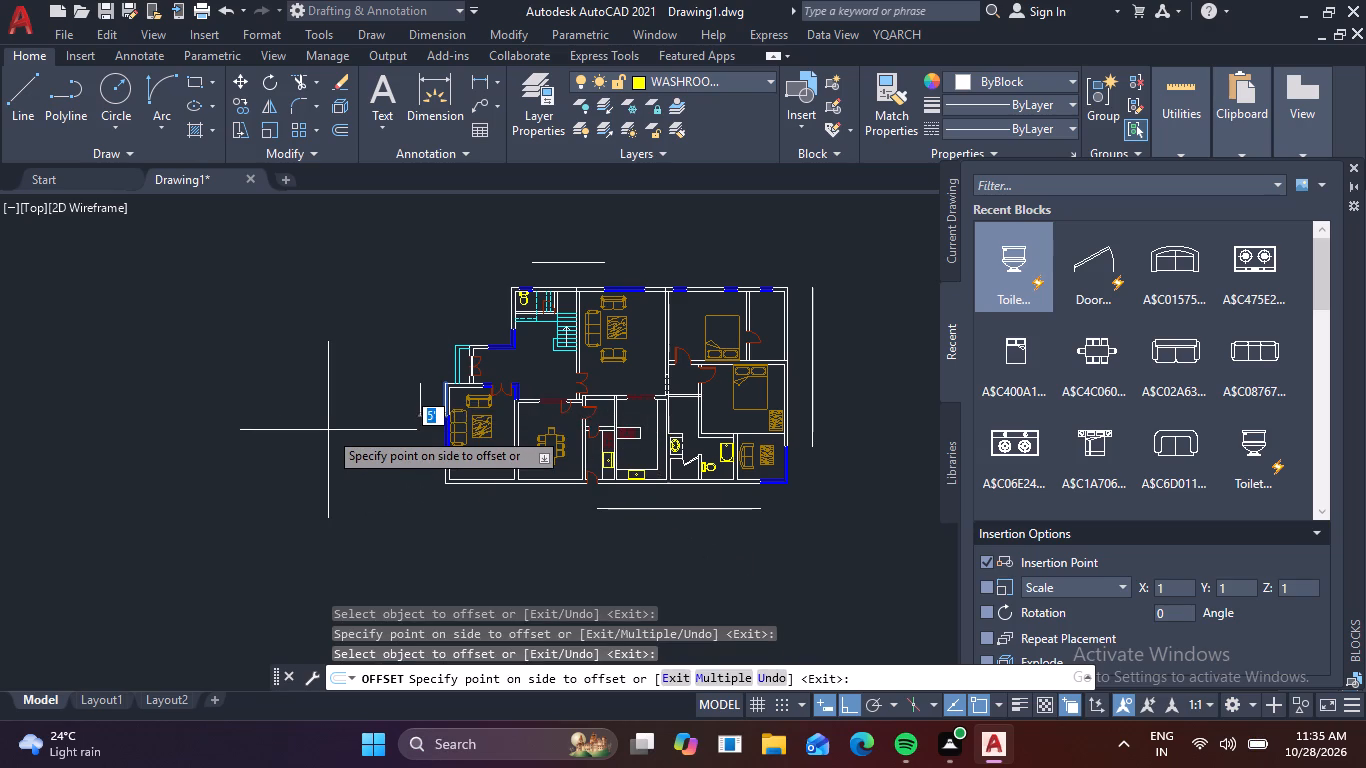
type("15")
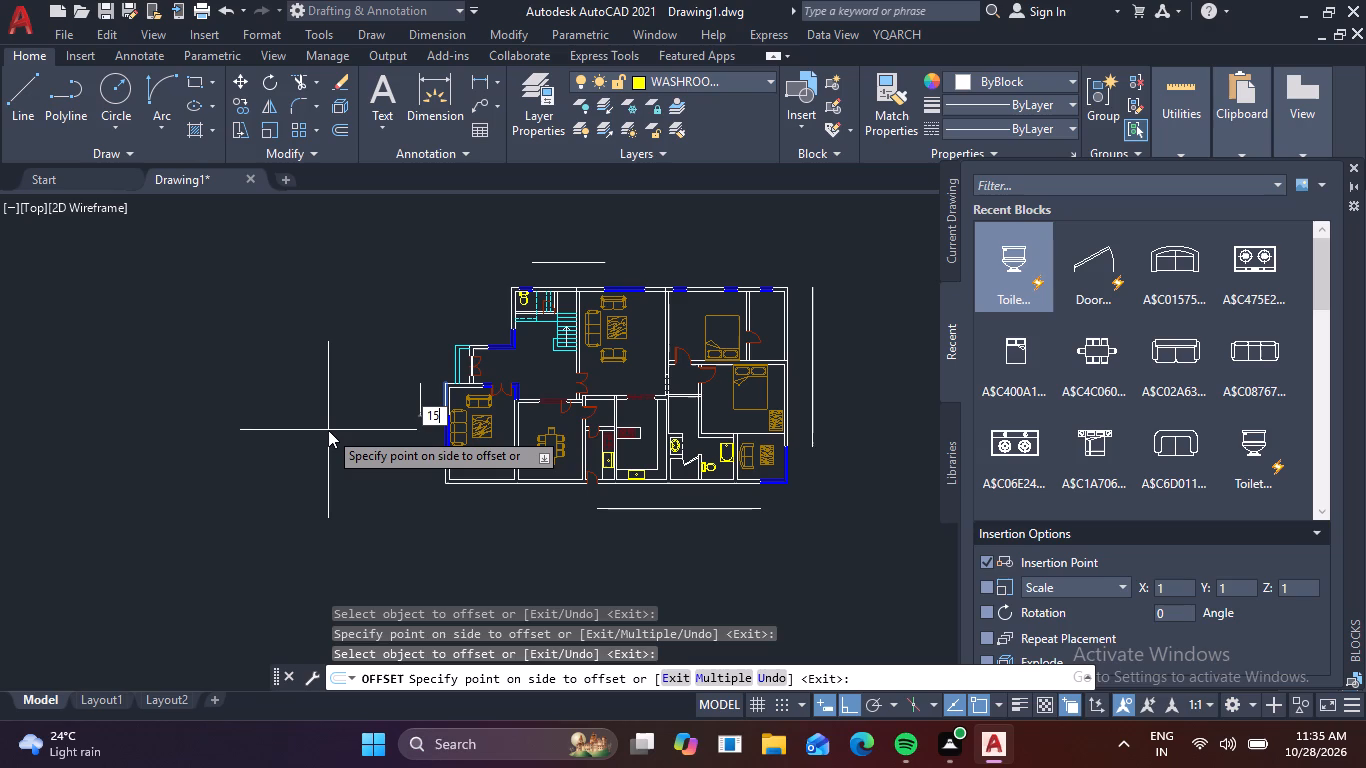
key("apostrophe")
key("9")
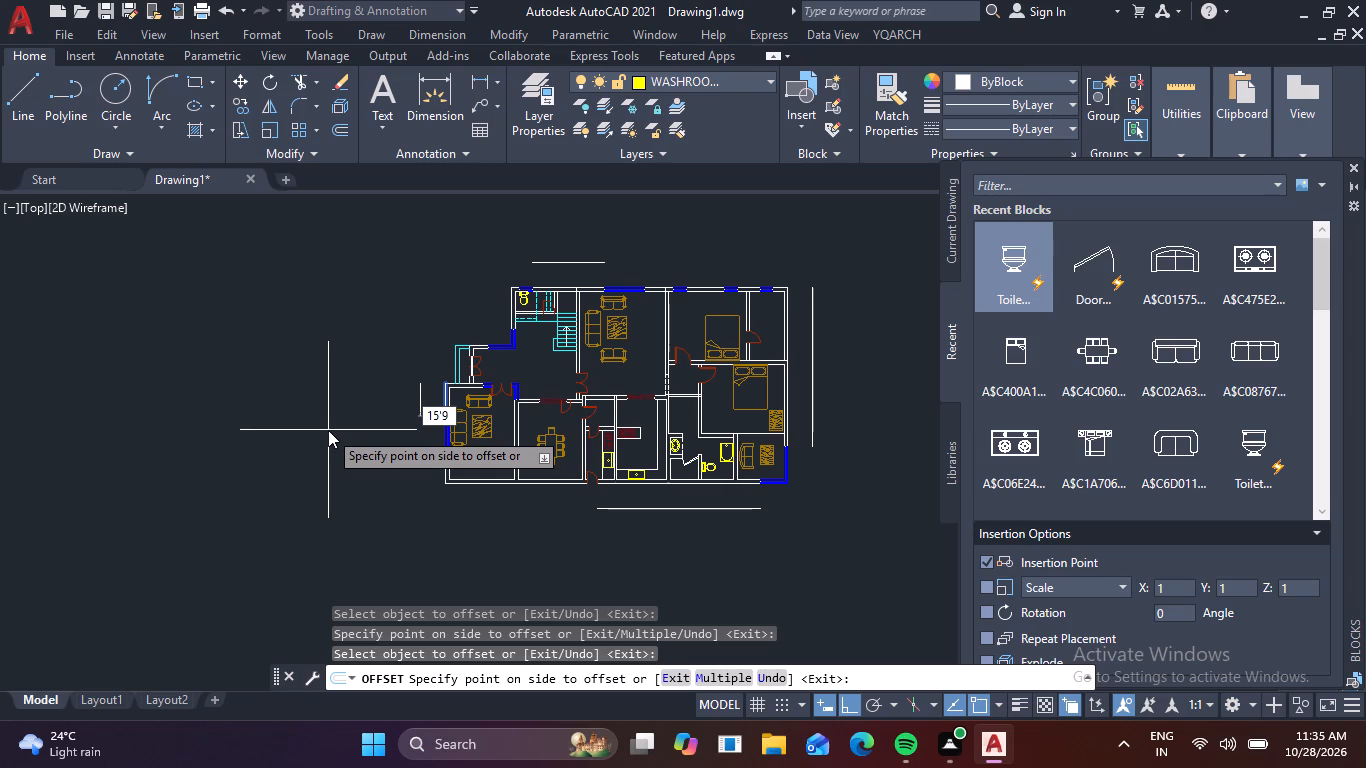
key("Return")
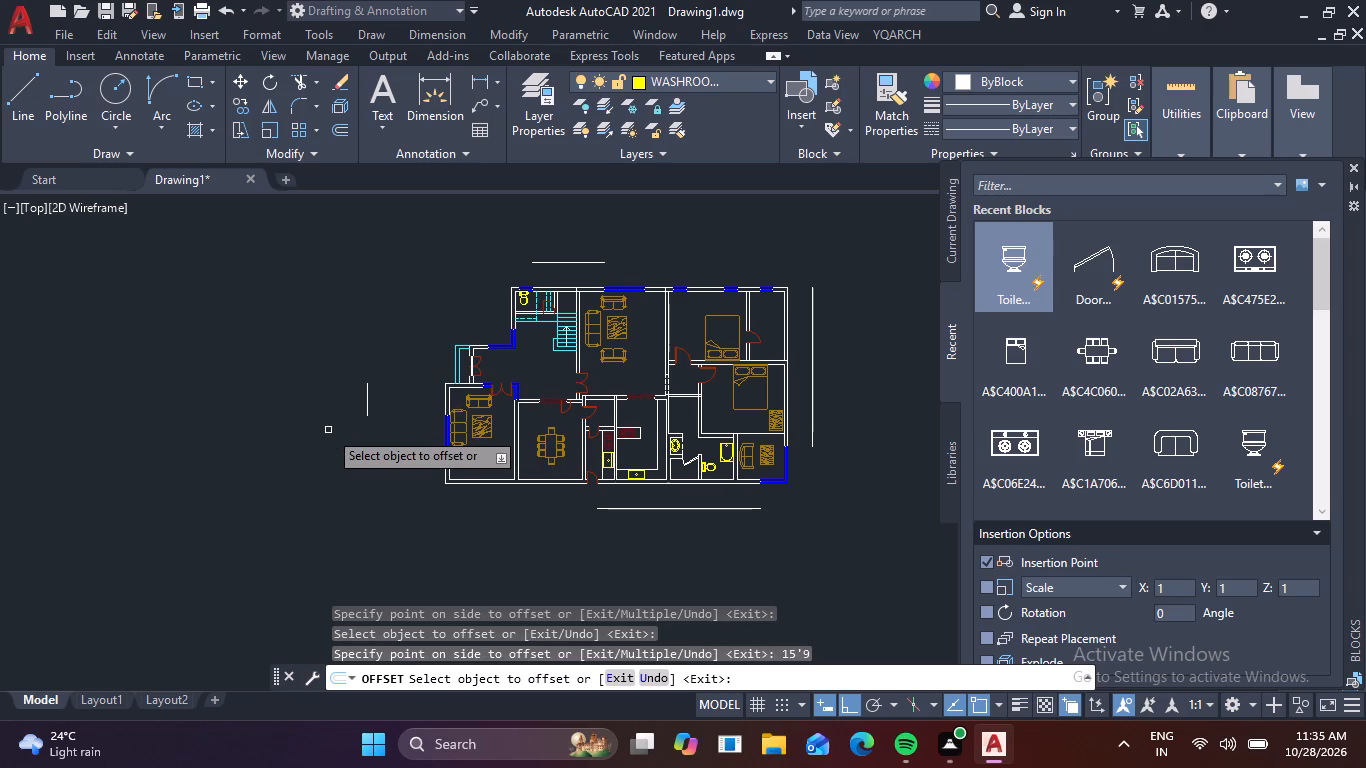
key("Escape")
Fillet the west boundary line with the north and south boundary lines to form square corners.
type("F")
key("space")
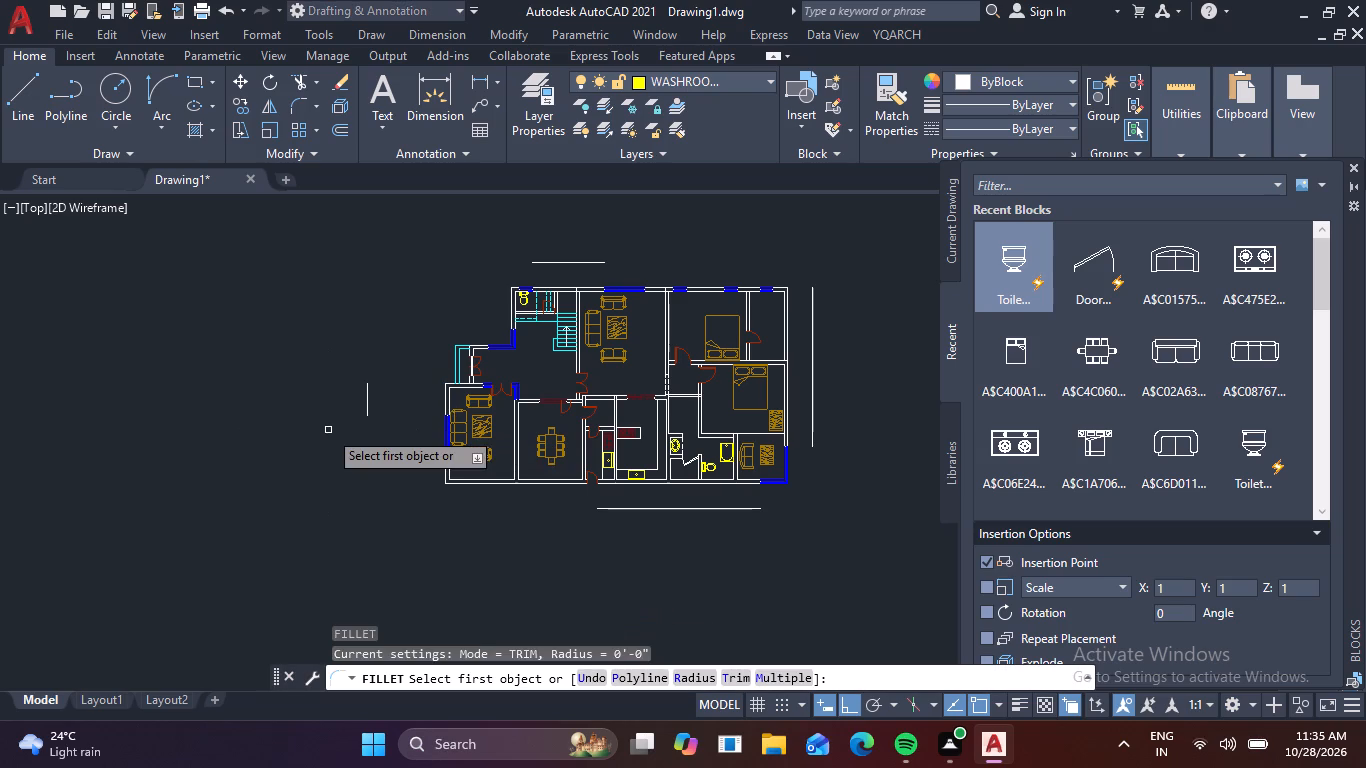
scroll(328, 430, "up", 1)
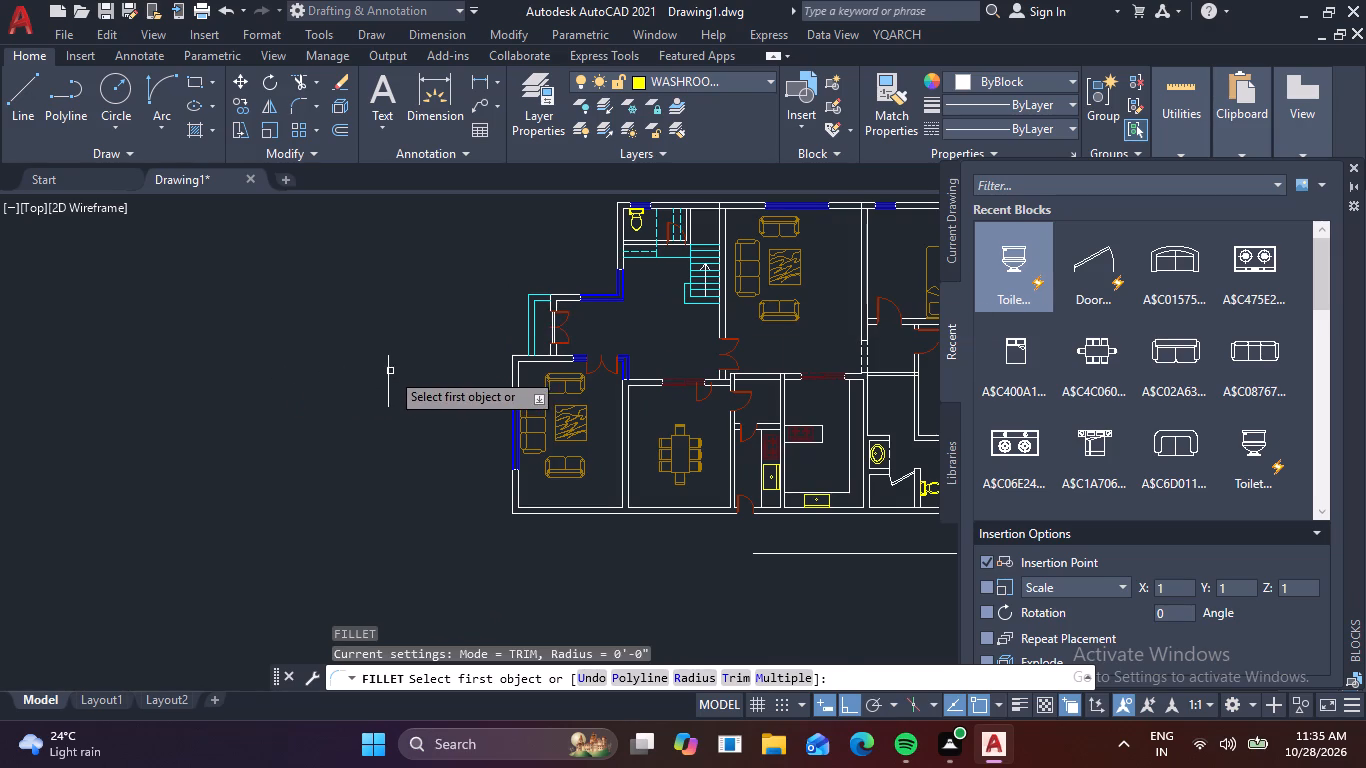
left_click(390, 370)
scroll(427, 343, "down", 2)
middle_click(410, 375)
scroll(409, 380, "up", 1)
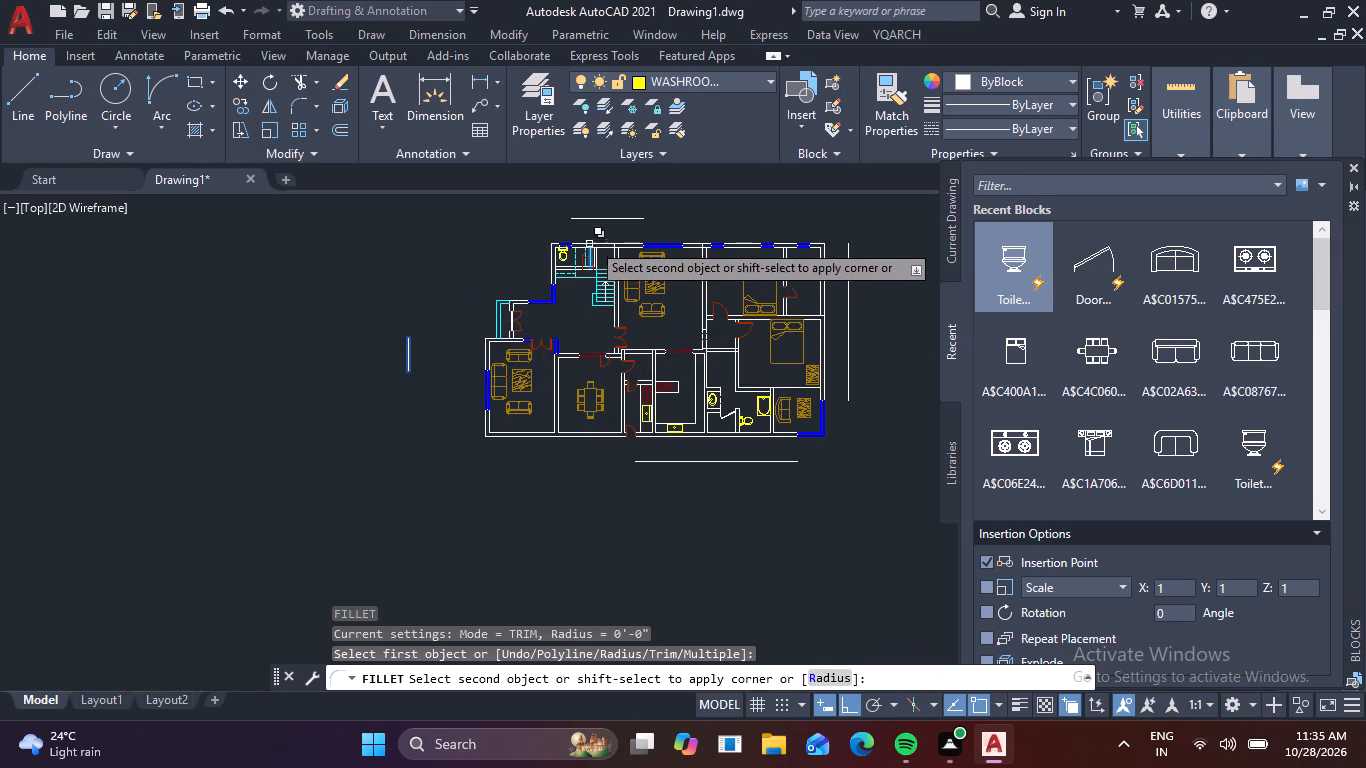
left_click(597, 220)
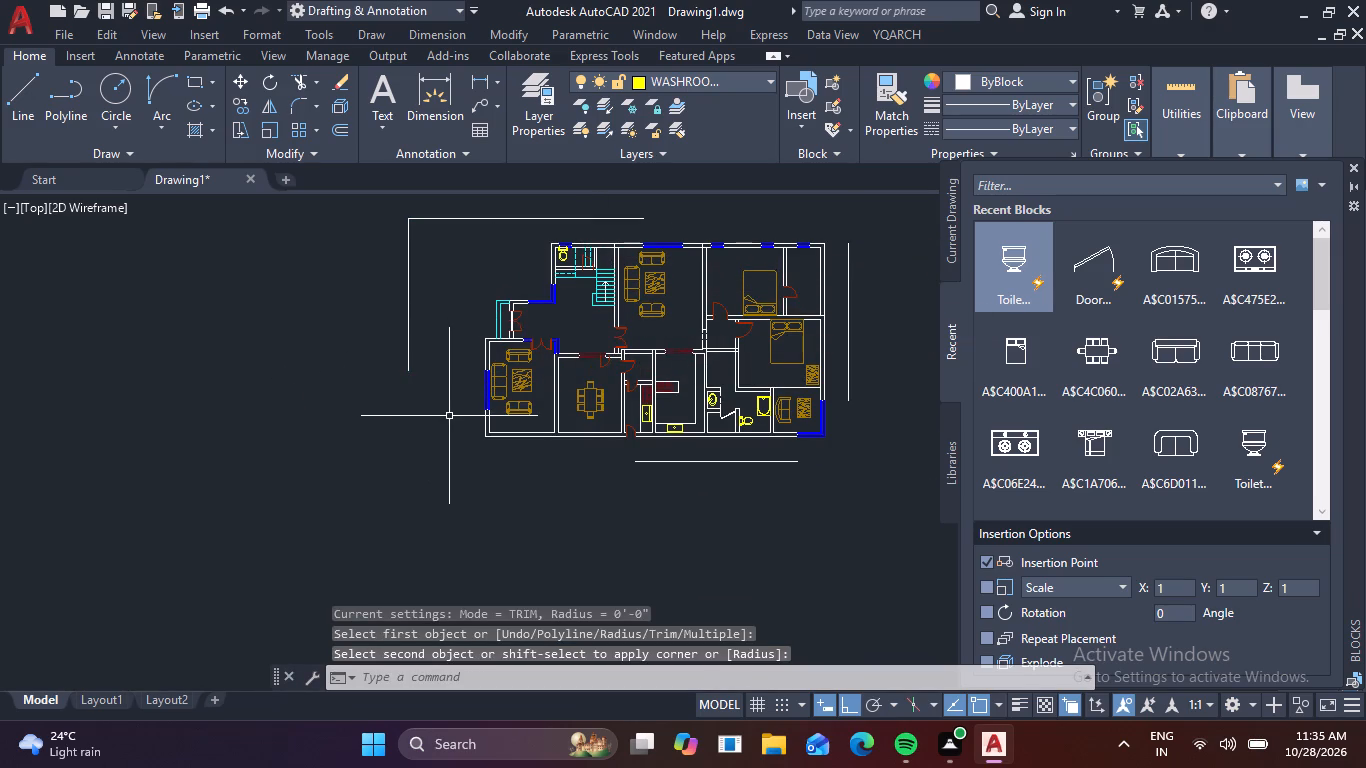
key("space")
left_click(410, 346)
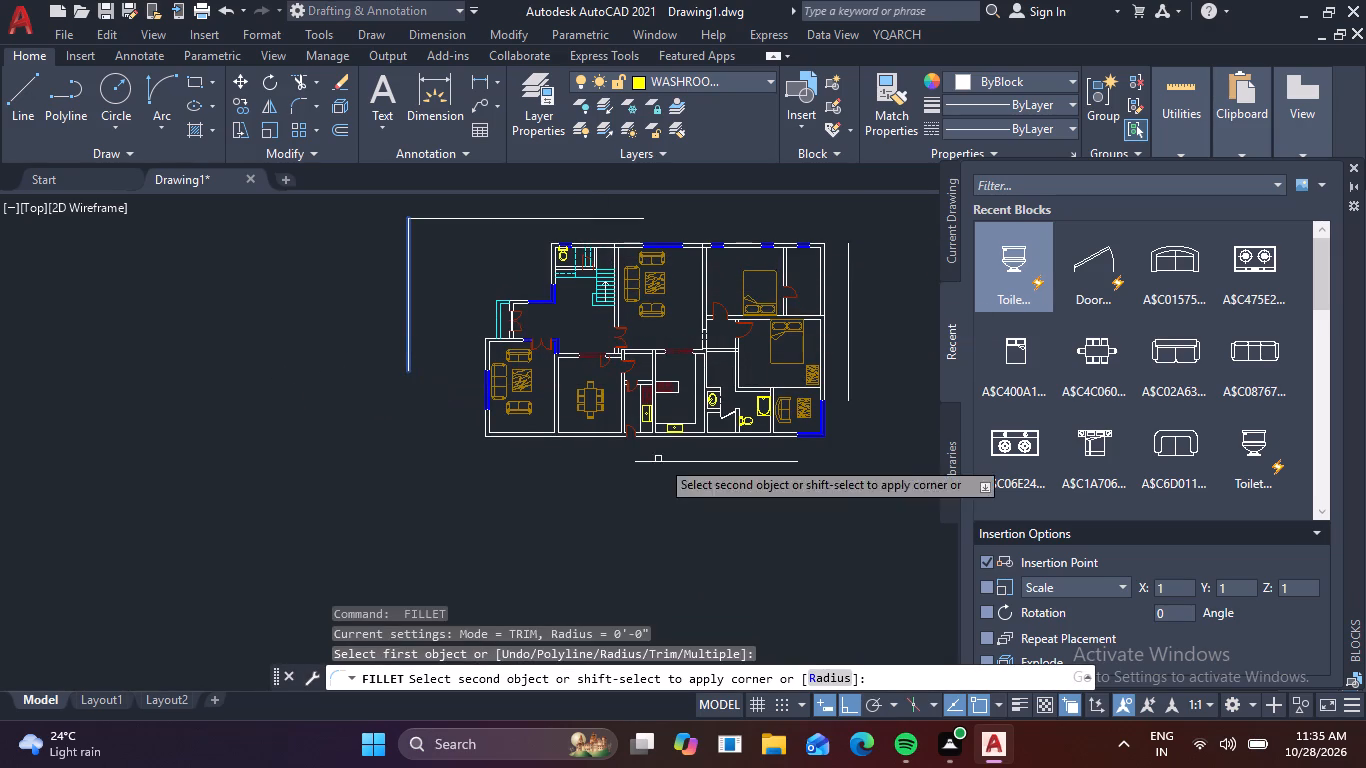
left_click(669, 462)
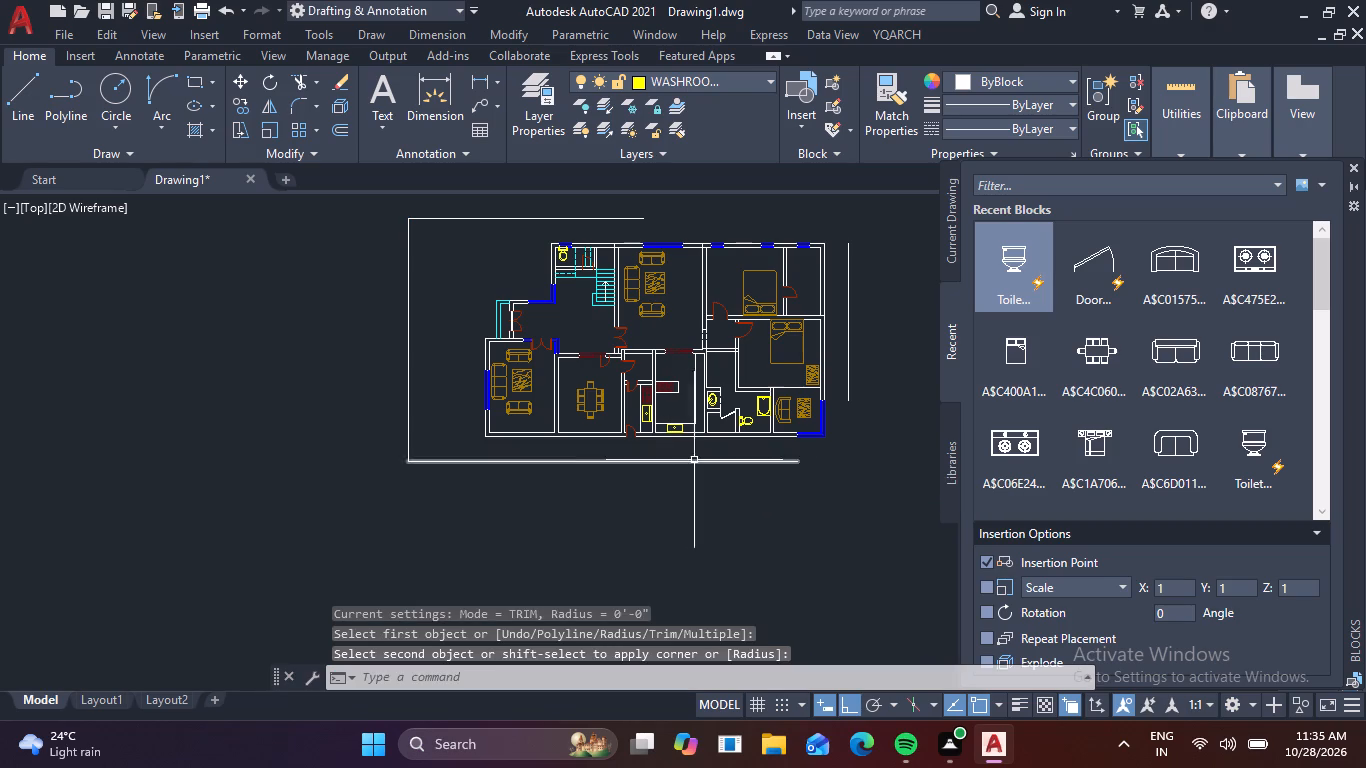
Fillet the east boundary line with the south and north boundary lines to close the rectangle around the house.
key("space")
left_click(788, 459)
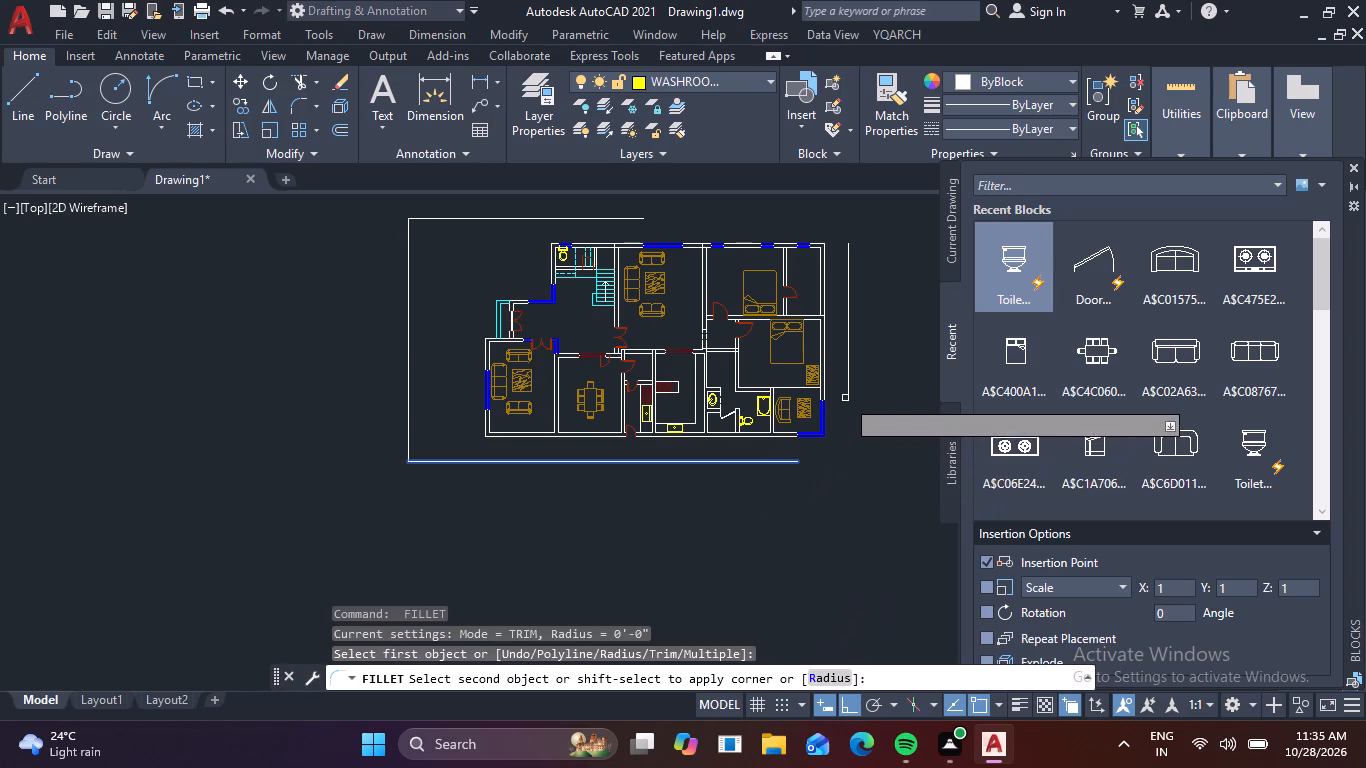
left_click(849, 387)
key("space")
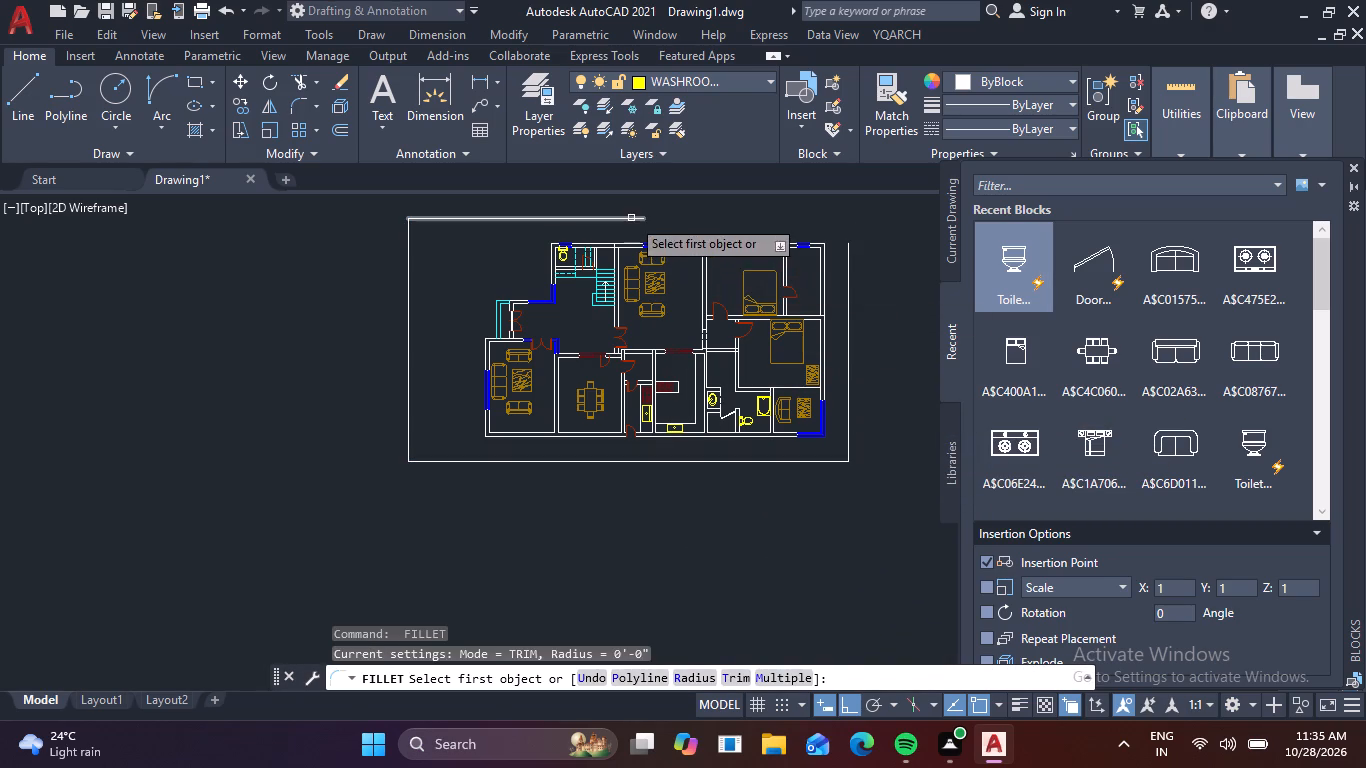
left_click(631, 218)
left_click(850, 263)
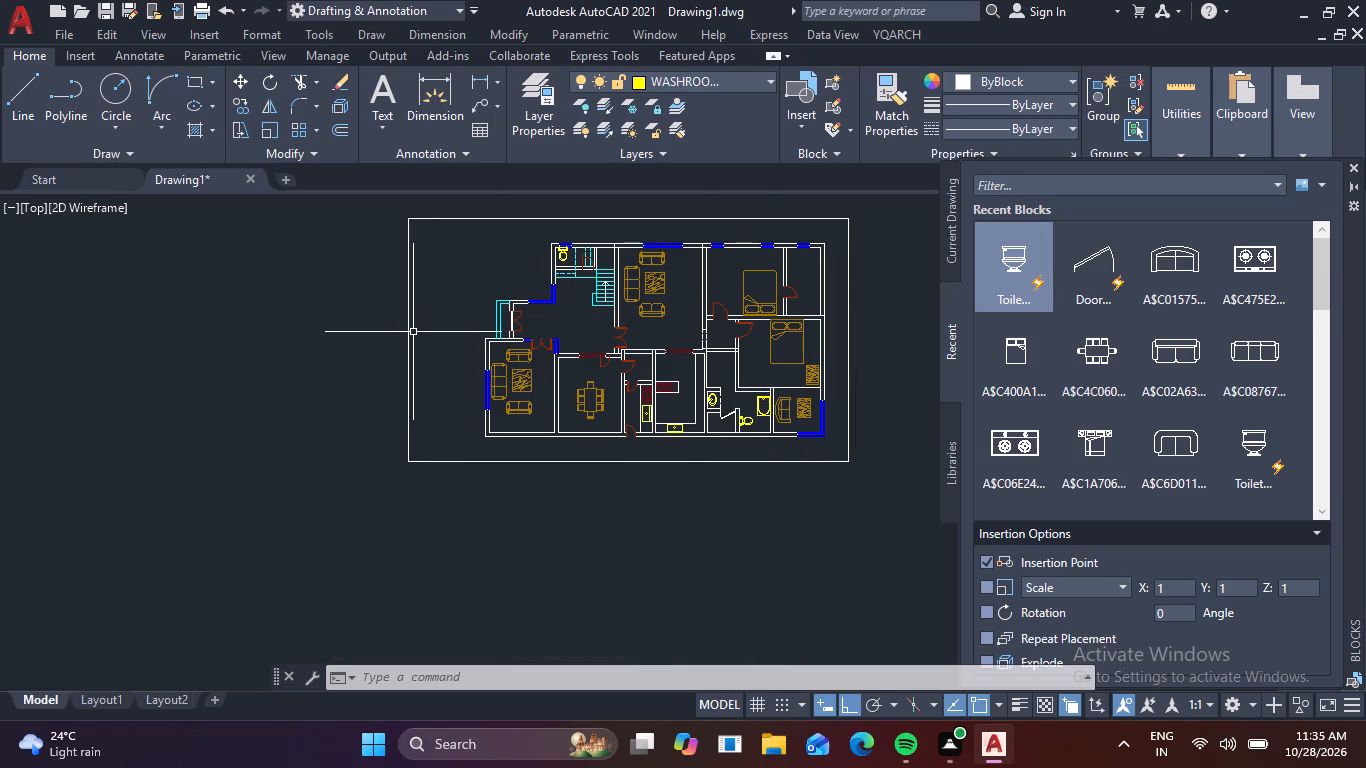
key("Escape")
Offset all four boundary lines 6" outward to give the compound wall its thickness.
type("O")
key("space")
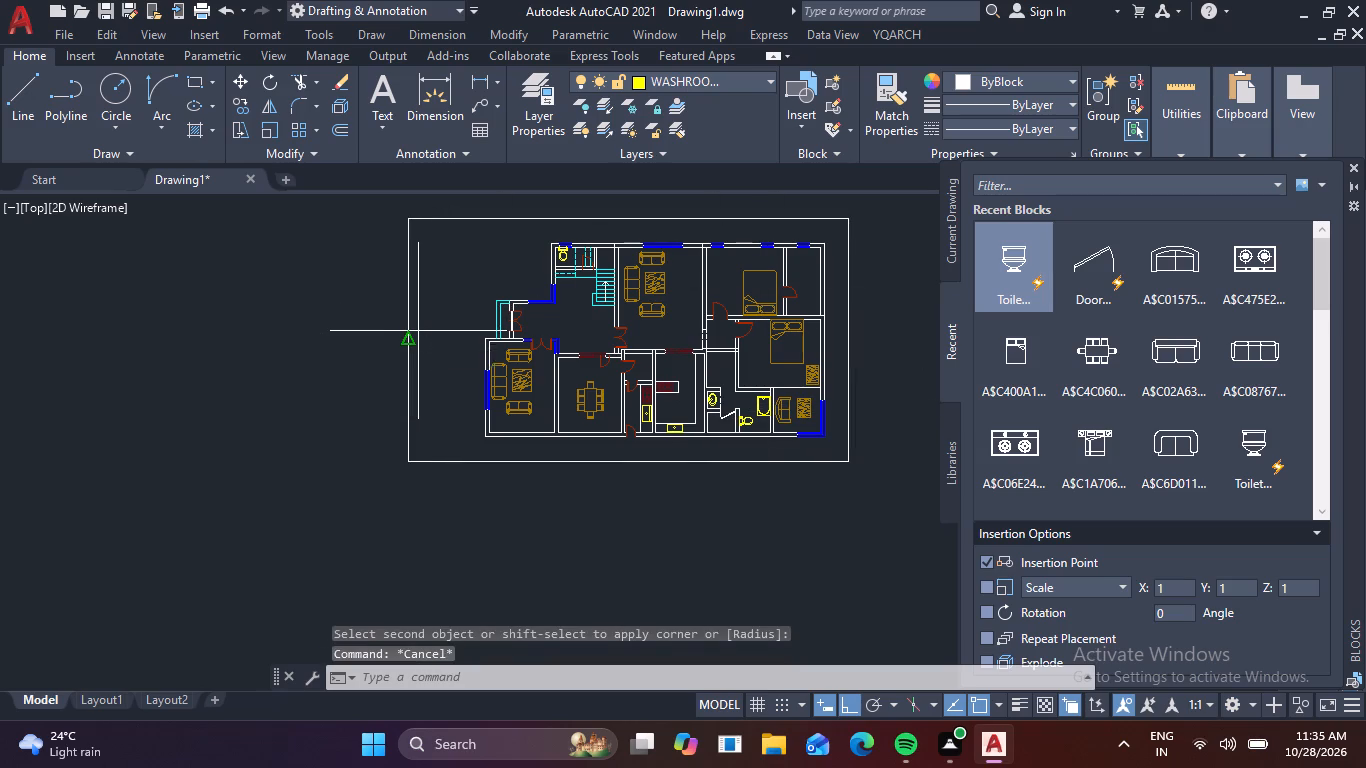
type("6")
key("space")
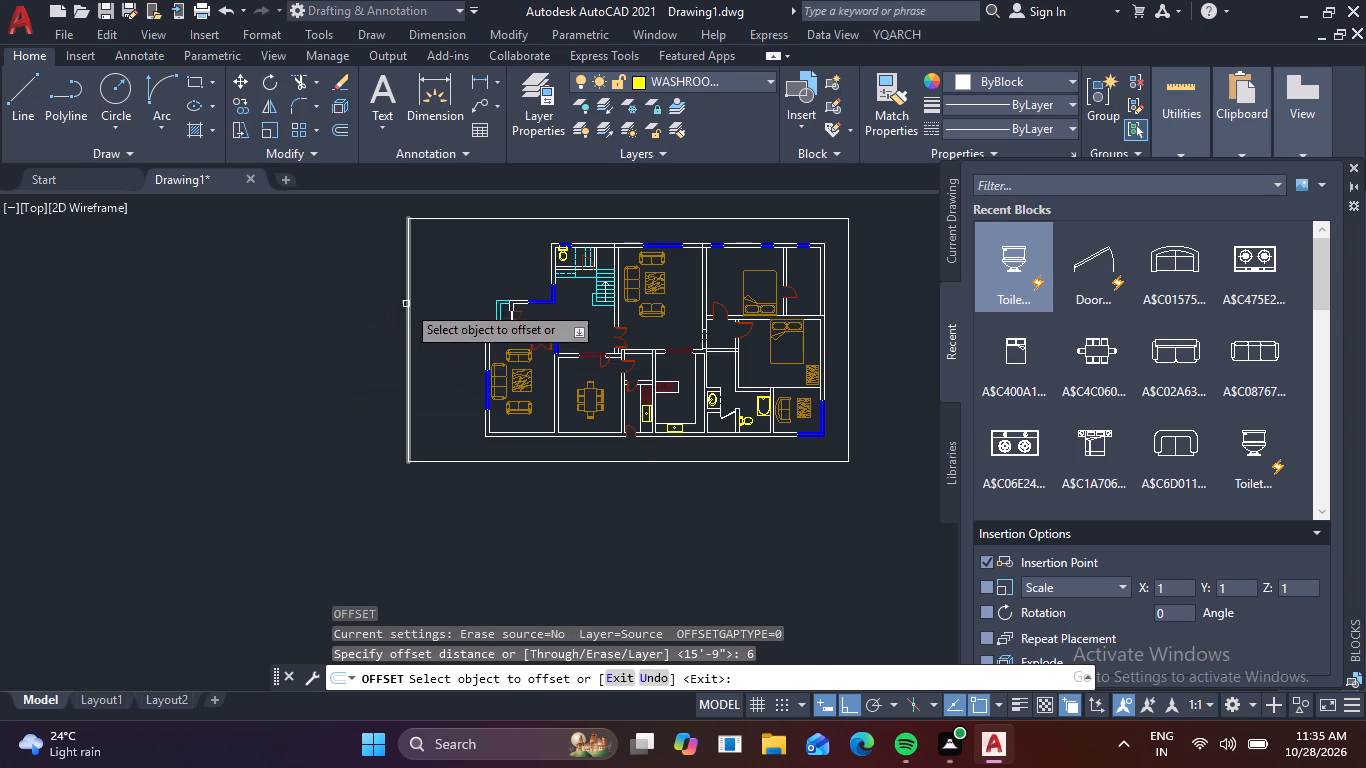
left_click(406, 304)
left_click(342, 304)
left_click(488, 219)
left_click(505, 202)
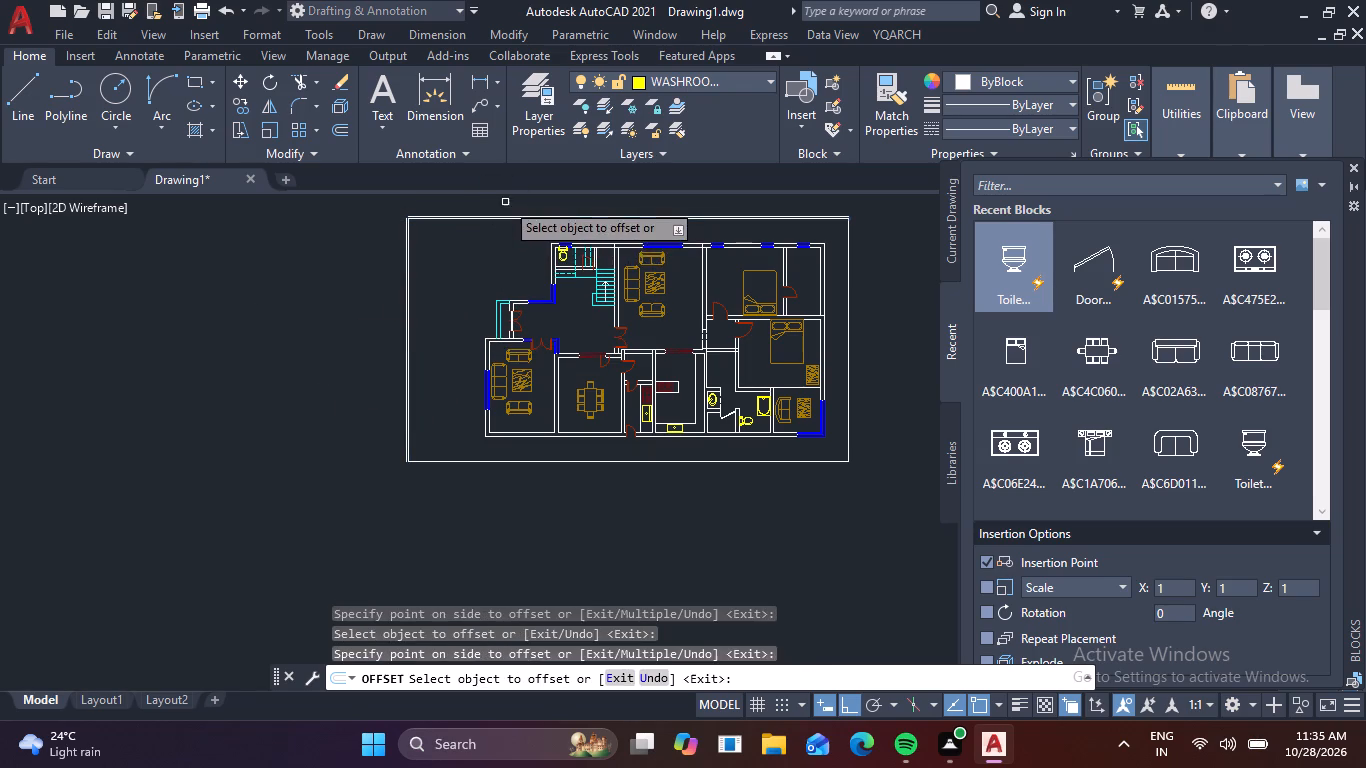
left_click(848, 291)
left_click(873, 297)
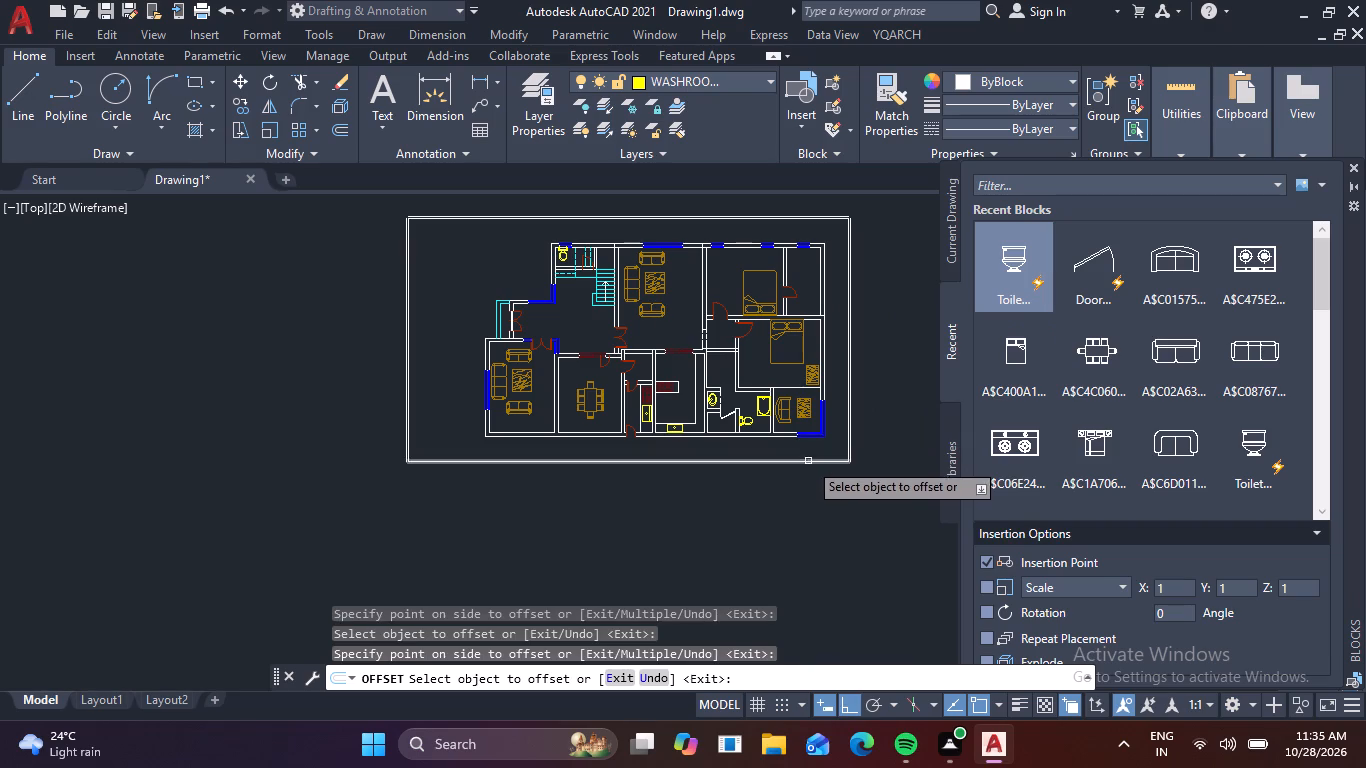
left_click(808, 461)
left_click(797, 503)
key("Escape")
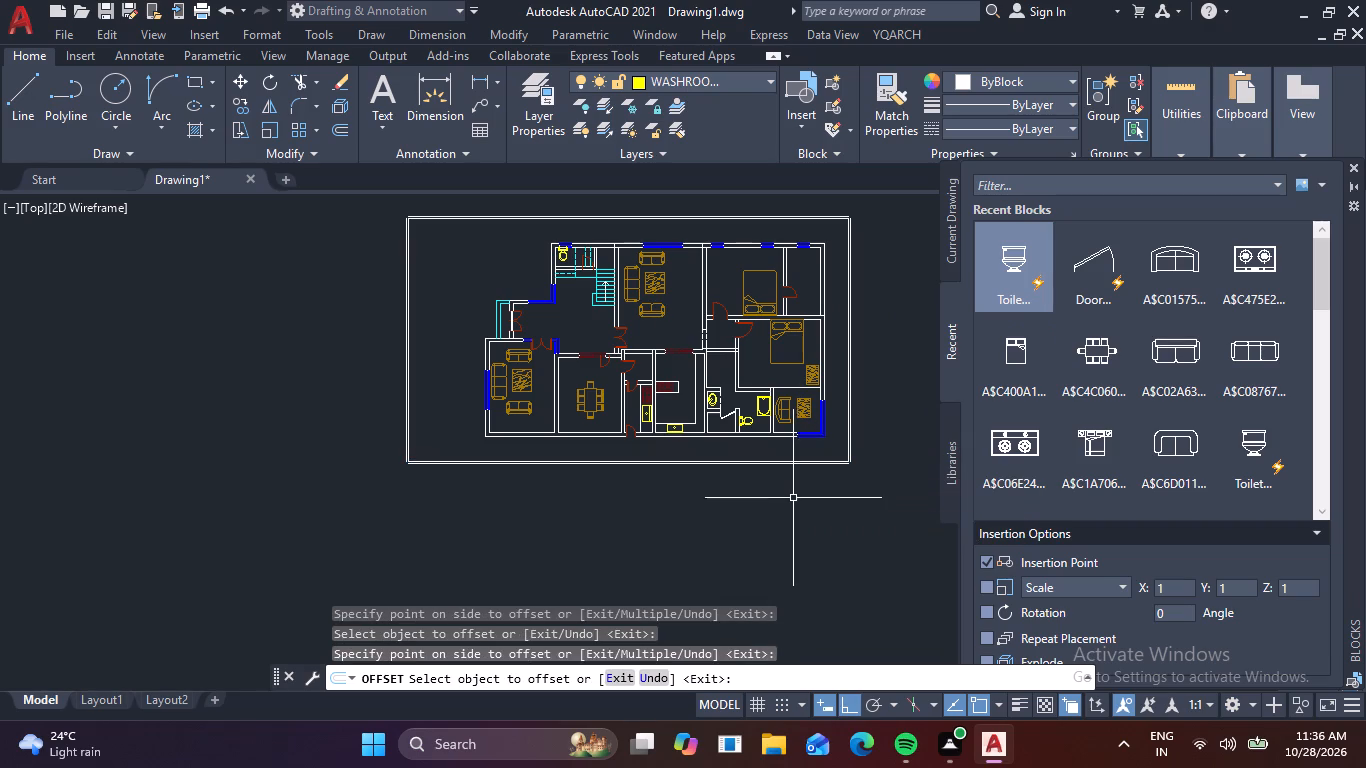
key("Escape")
Fillet the outer boundary wall lines at the northwest corner to form a square corner.
middle_click_drag(657, 450, 725, 557)
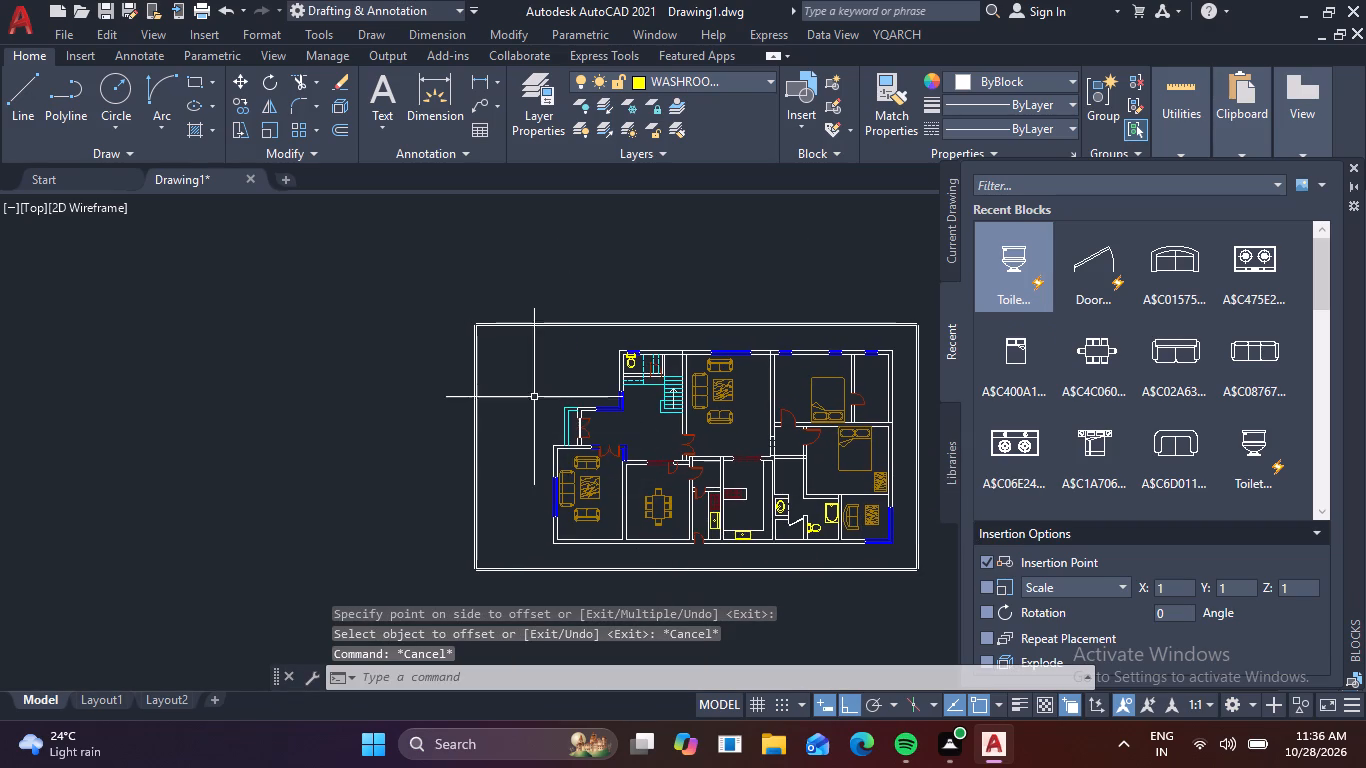
scroll(483, 338, "up", 3)
middle_click_drag(515, 373, 563, 461)
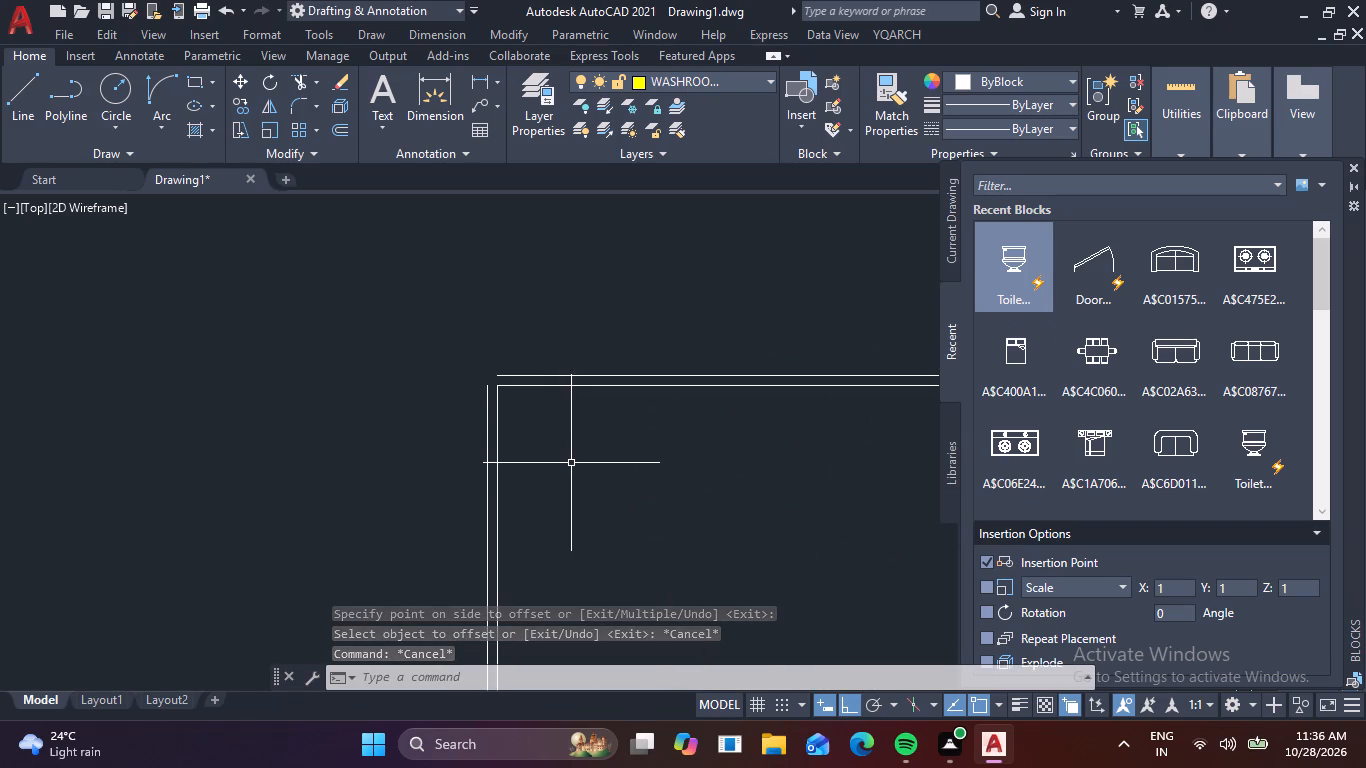
key("f")
key("space")
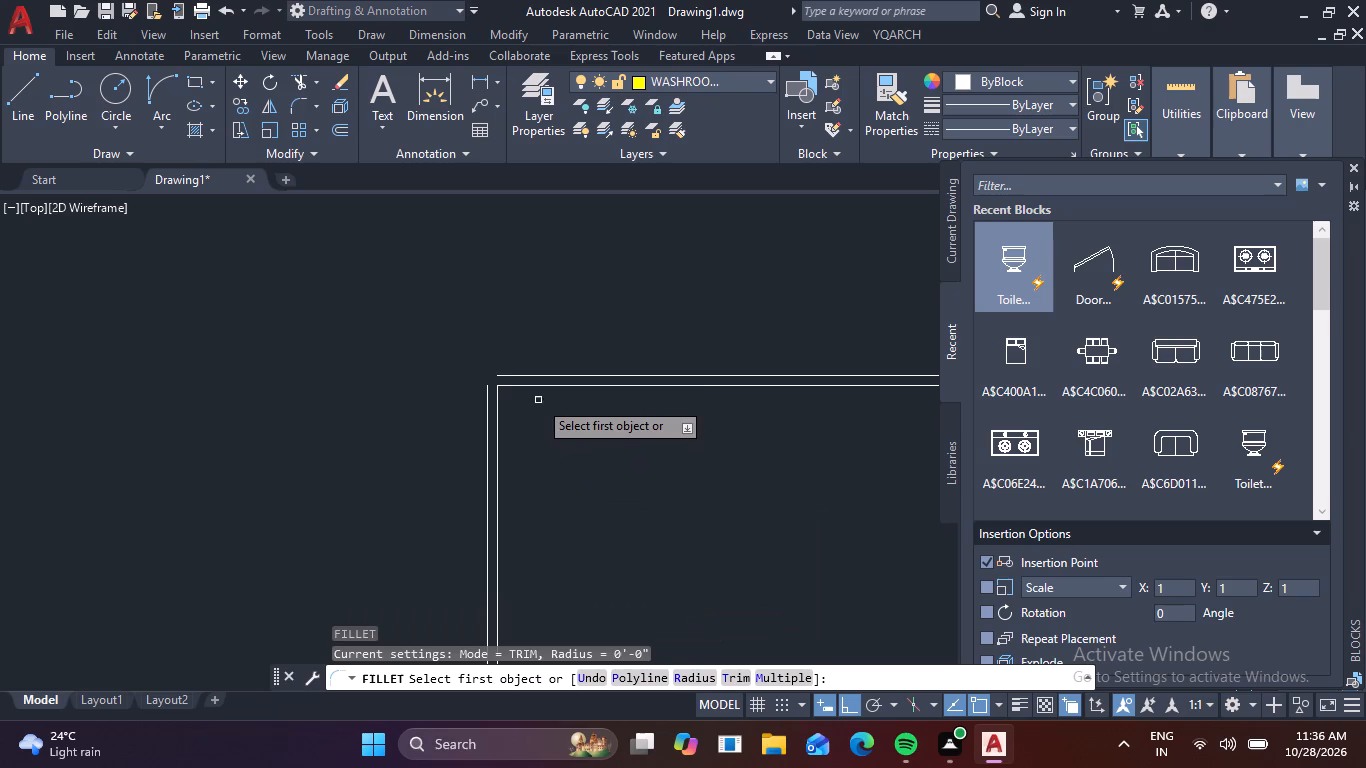
left_click(531, 372)
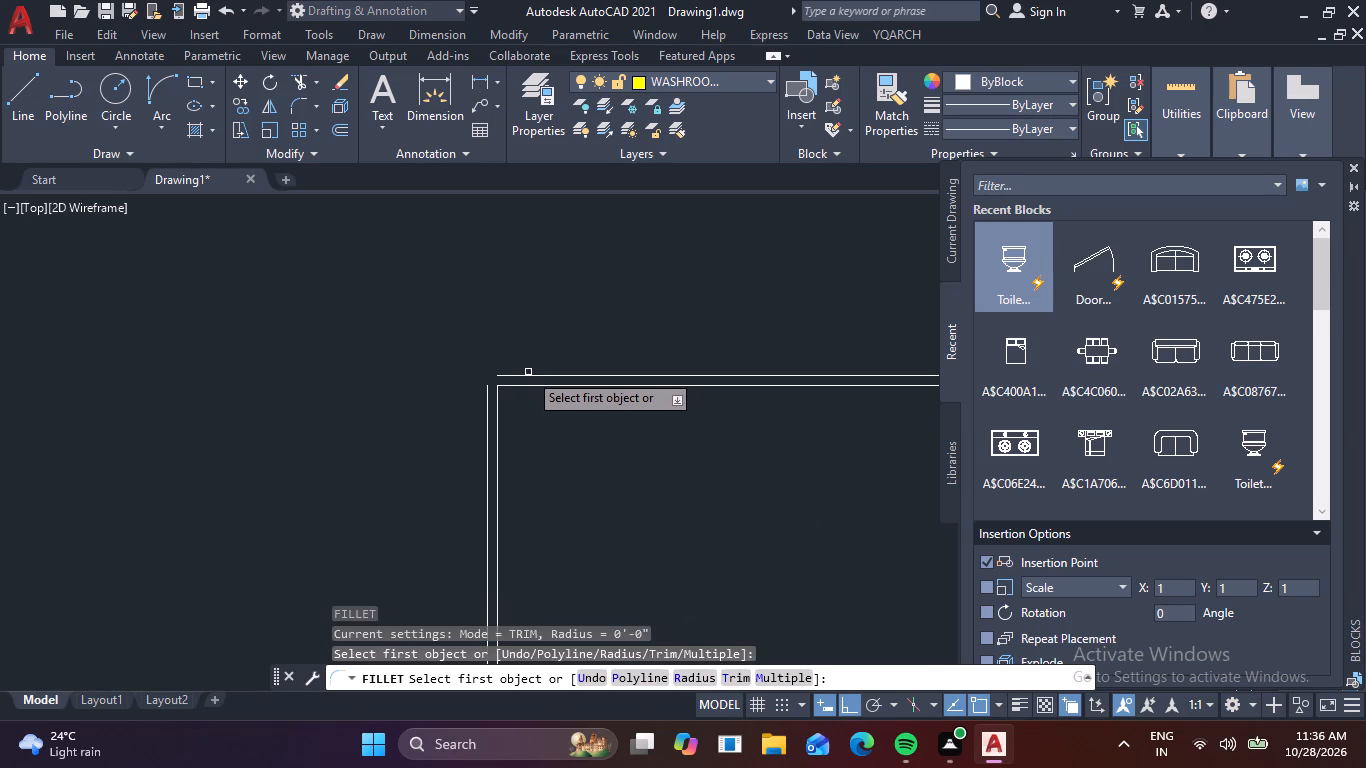
left_click(526, 374)
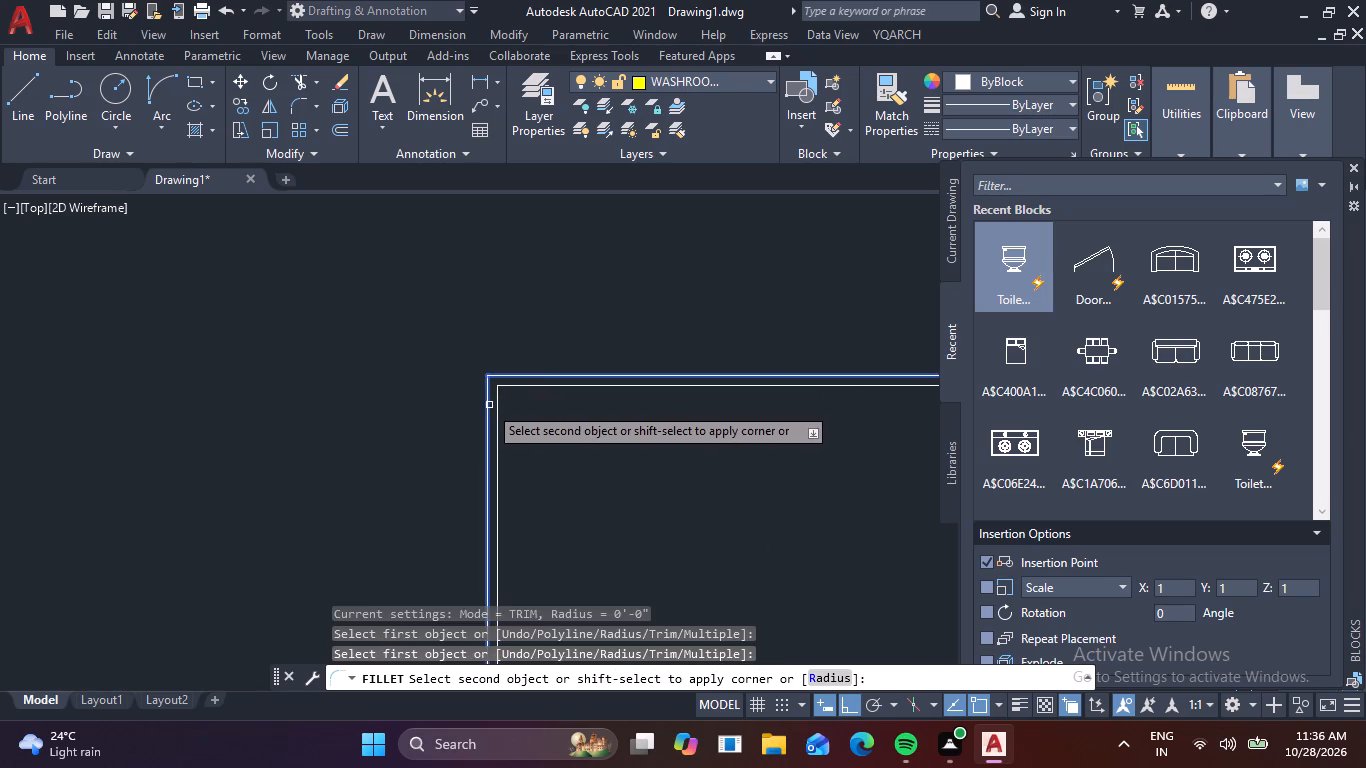
left_click(488, 405)
Fillet the outer north and east boundary wall lines to form a square northeast corner.
scroll(540, 414, "down", 2)
middle_click_drag(578, 437, 300, 406)
scroll(401, 400, "down", 3)
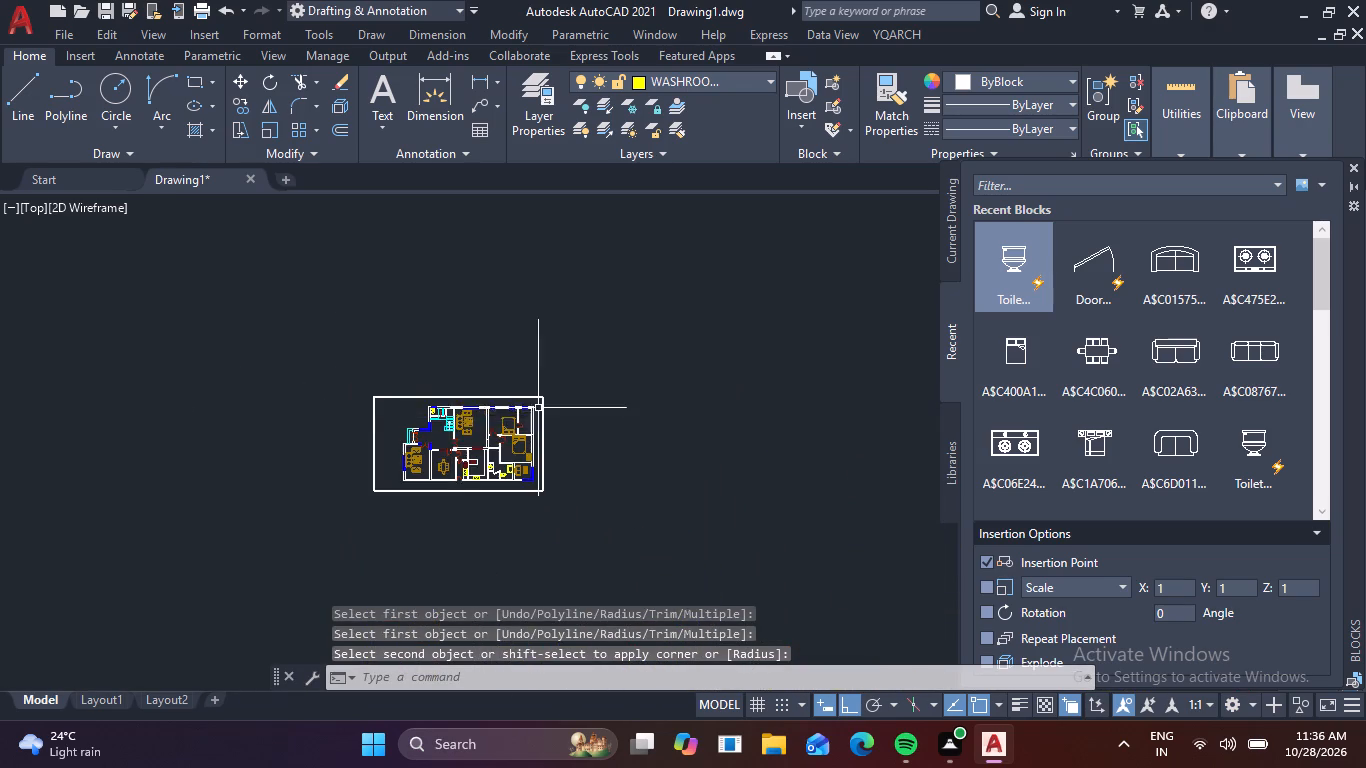
scroll(538, 406, "up", 8)
key("space")
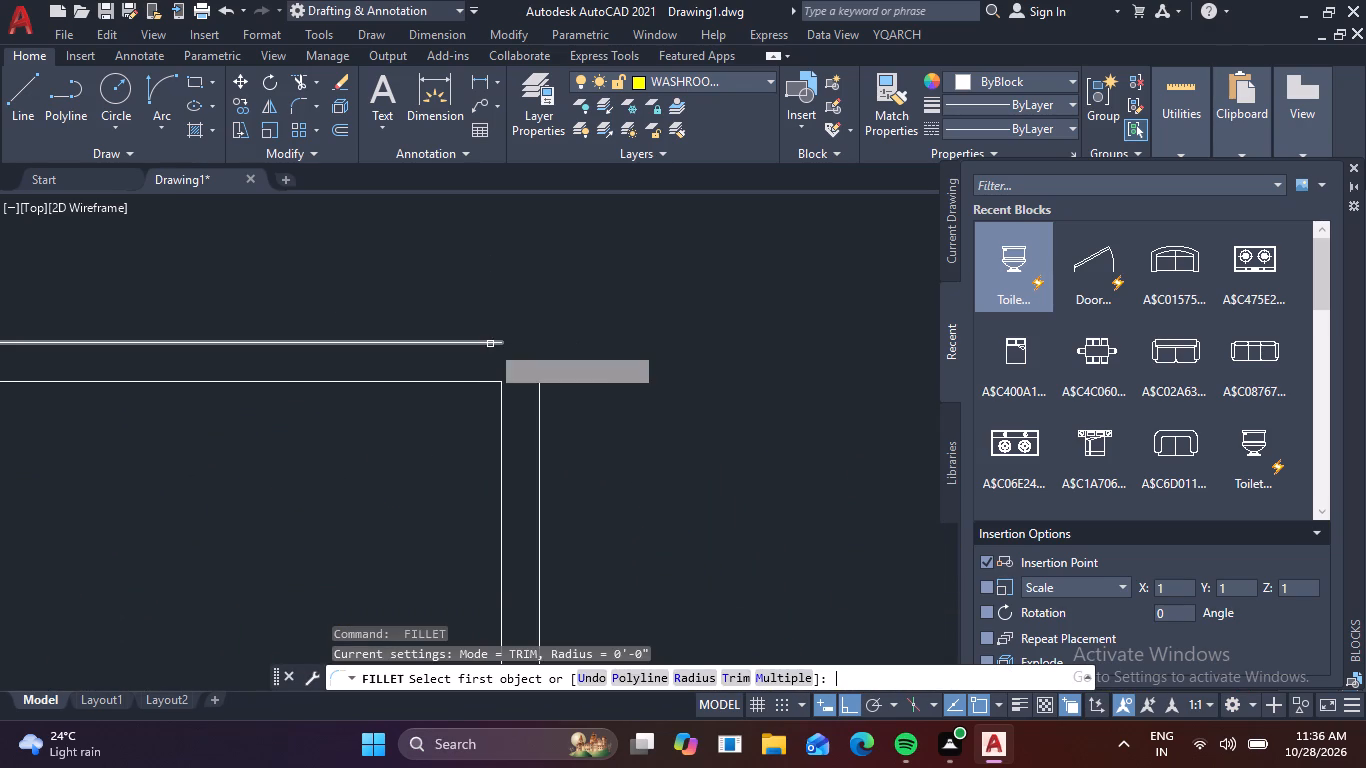
left_click(490, 344)
left_click(541, 401)
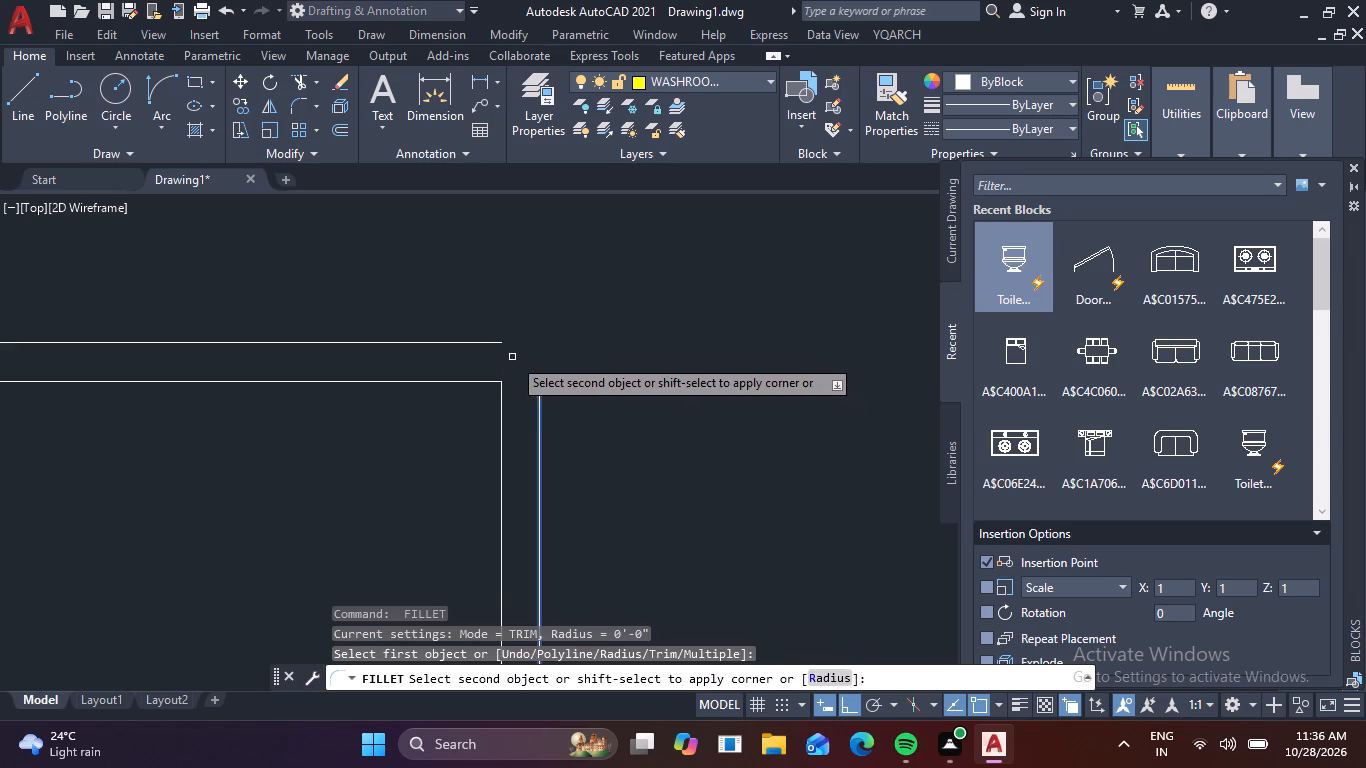
left_click(490, 345)
scroll(593, 390, "down", 5)
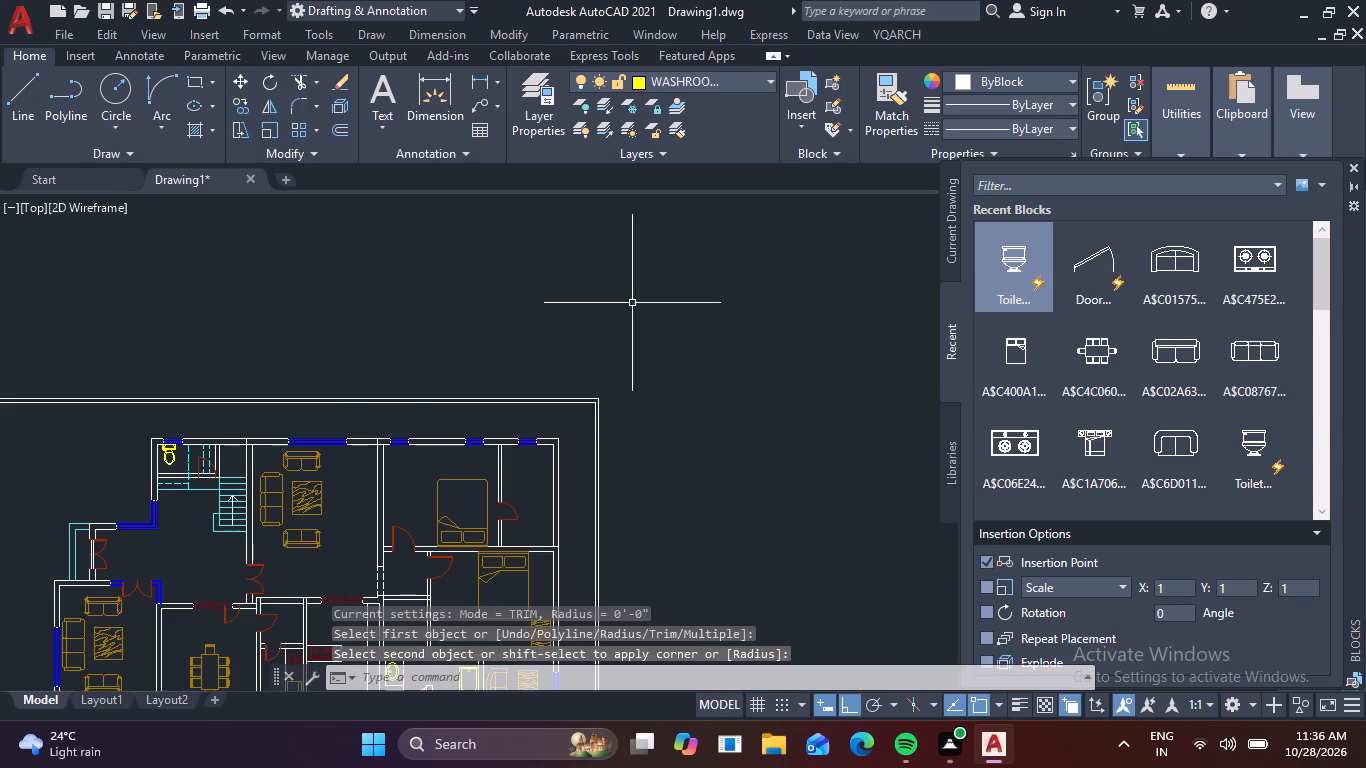
Fillet the outer east and south boundary wall lines to form a square southeast corner.
scroll(632, 310, "down", 2)
scroll(620, 501, "up", 6)
scroll(499, 350, "up", 3)
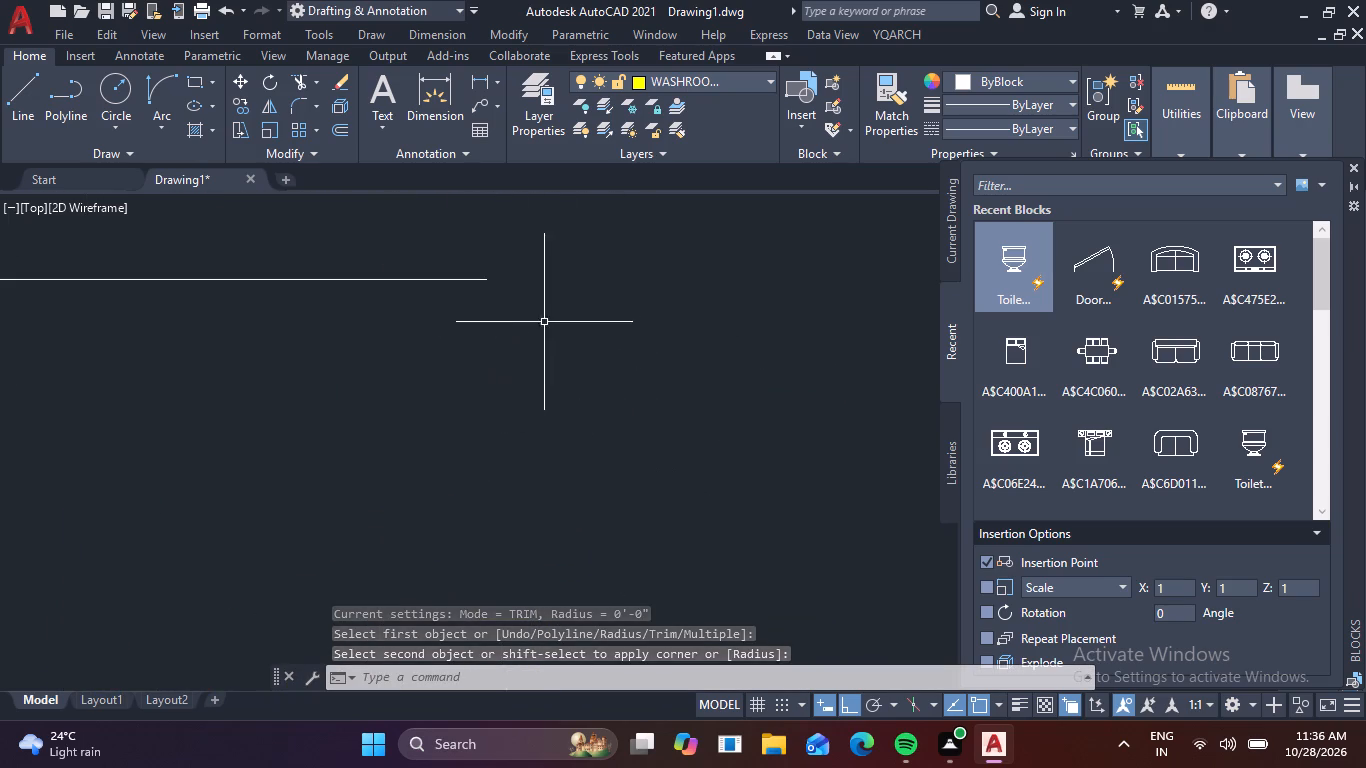
key("space")
middle_click_drag(567, 326, 563, 419)
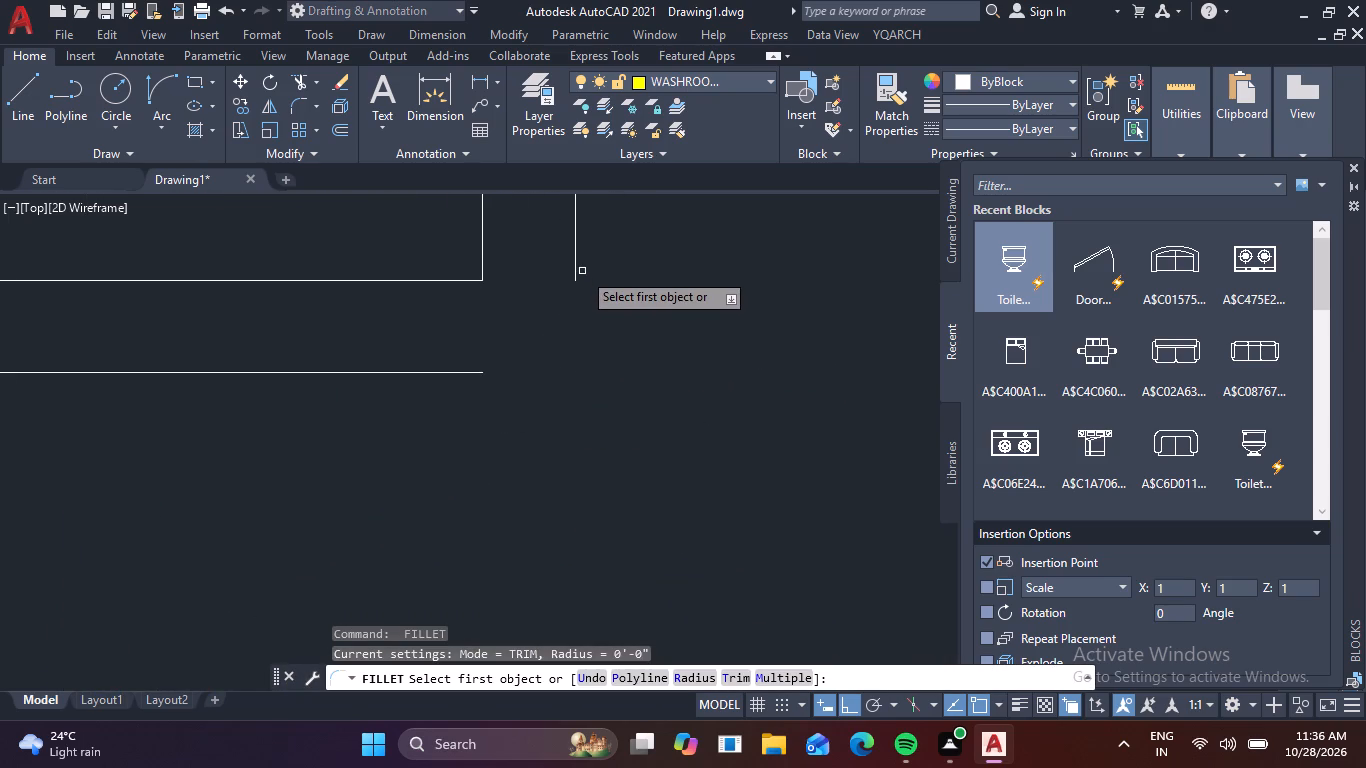
left_click(577, 274)
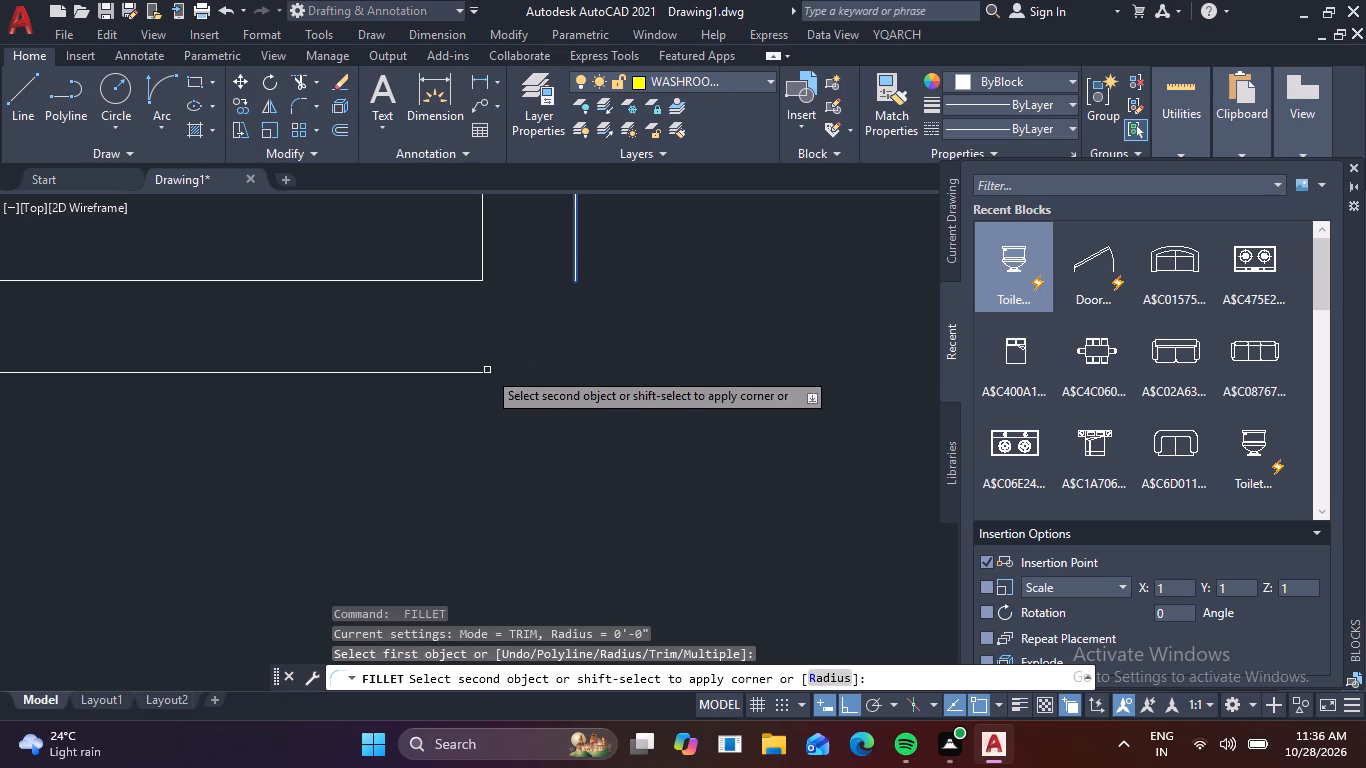
left_click(474, 372)
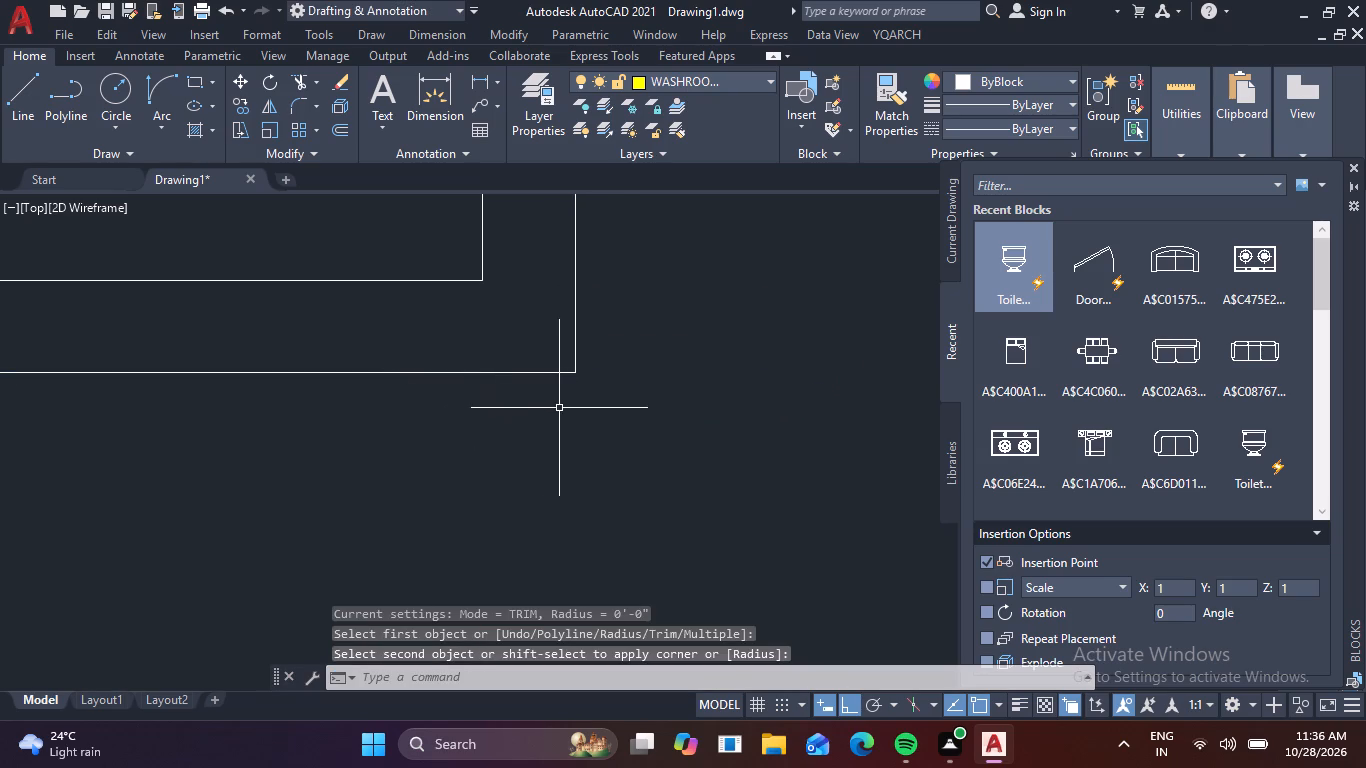
Fillet the outer west and south boundary wall lines to square the southwest corner and close the compound wall.
scroll(570, 408, "down", 12)
scroll(538, 426, "up", 5)
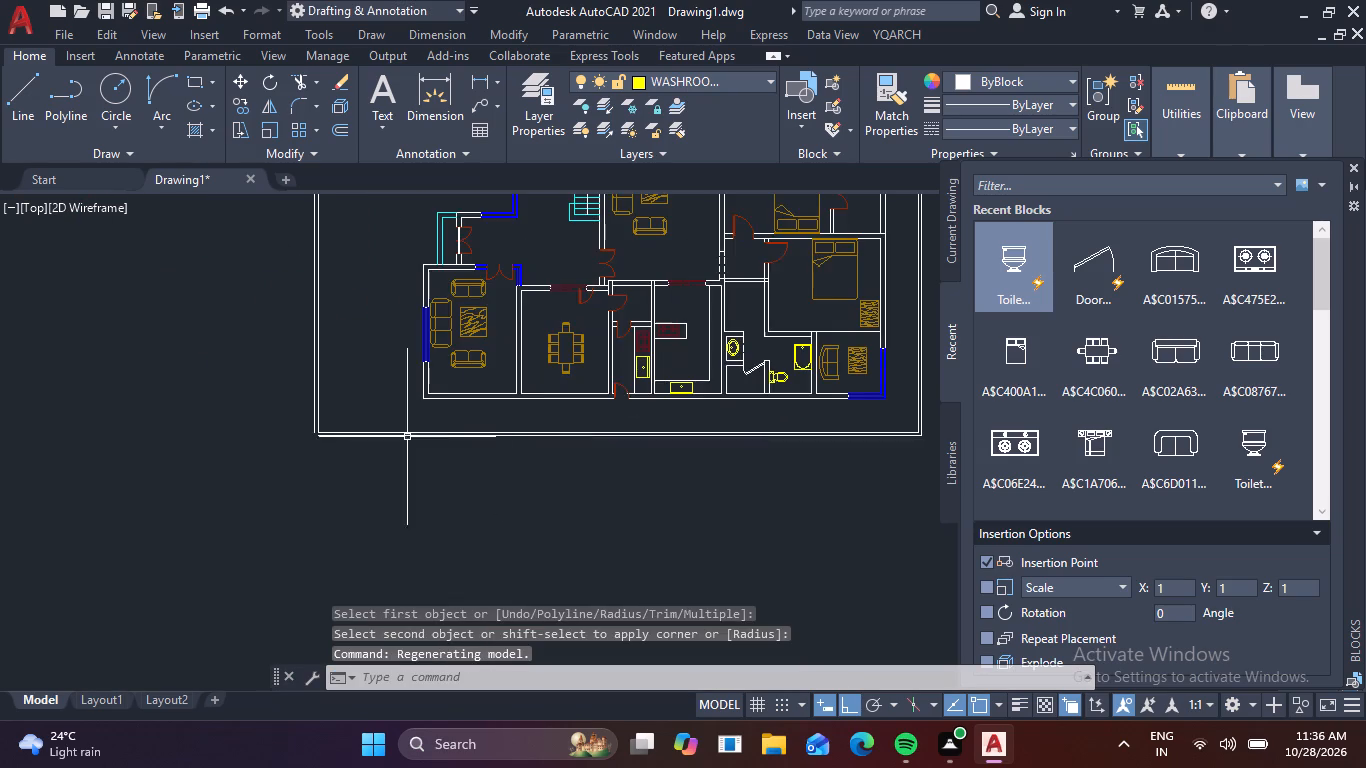
scroll(317, 438, "up", 6)
middle_click_drag(296, 415, 464, 458)
scroll(317, 427, "up", 3)
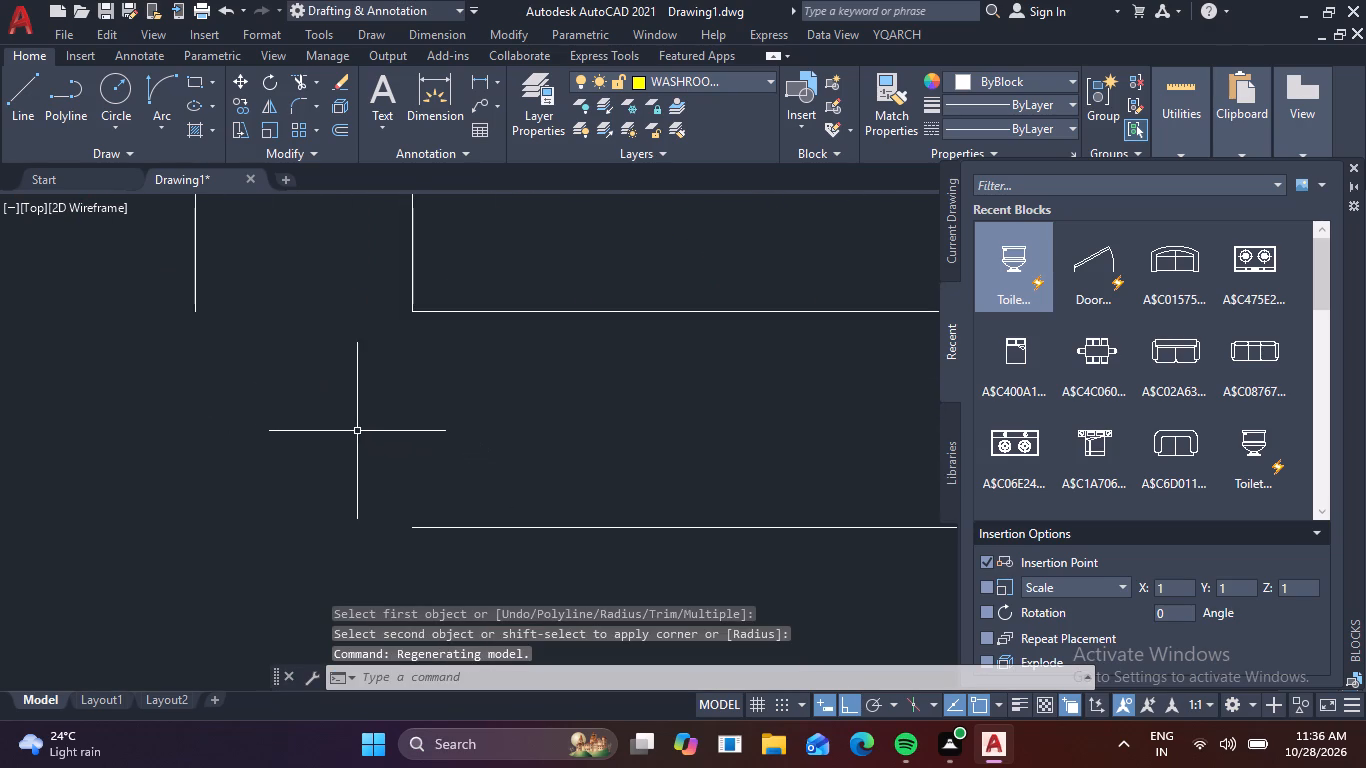
key("space")
left_click(197, 292)
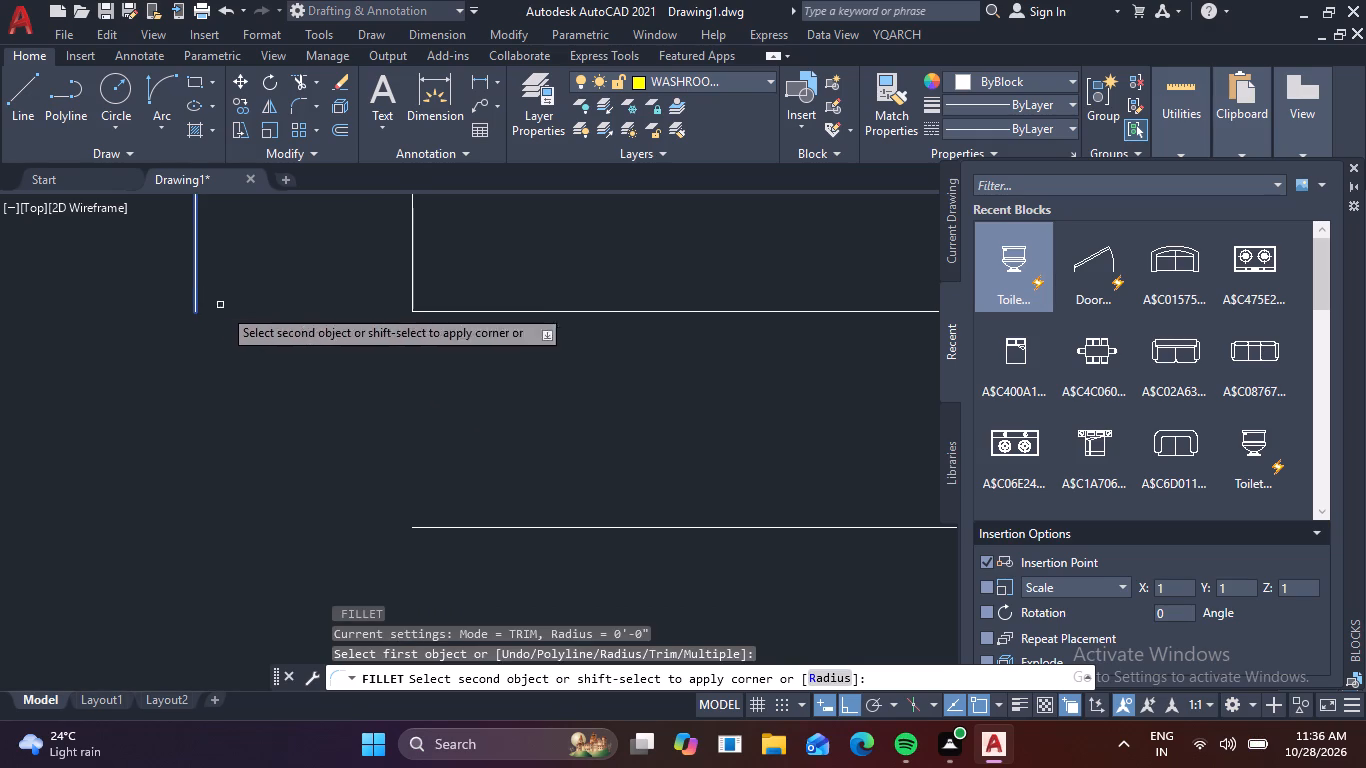
left_click(464, 526)
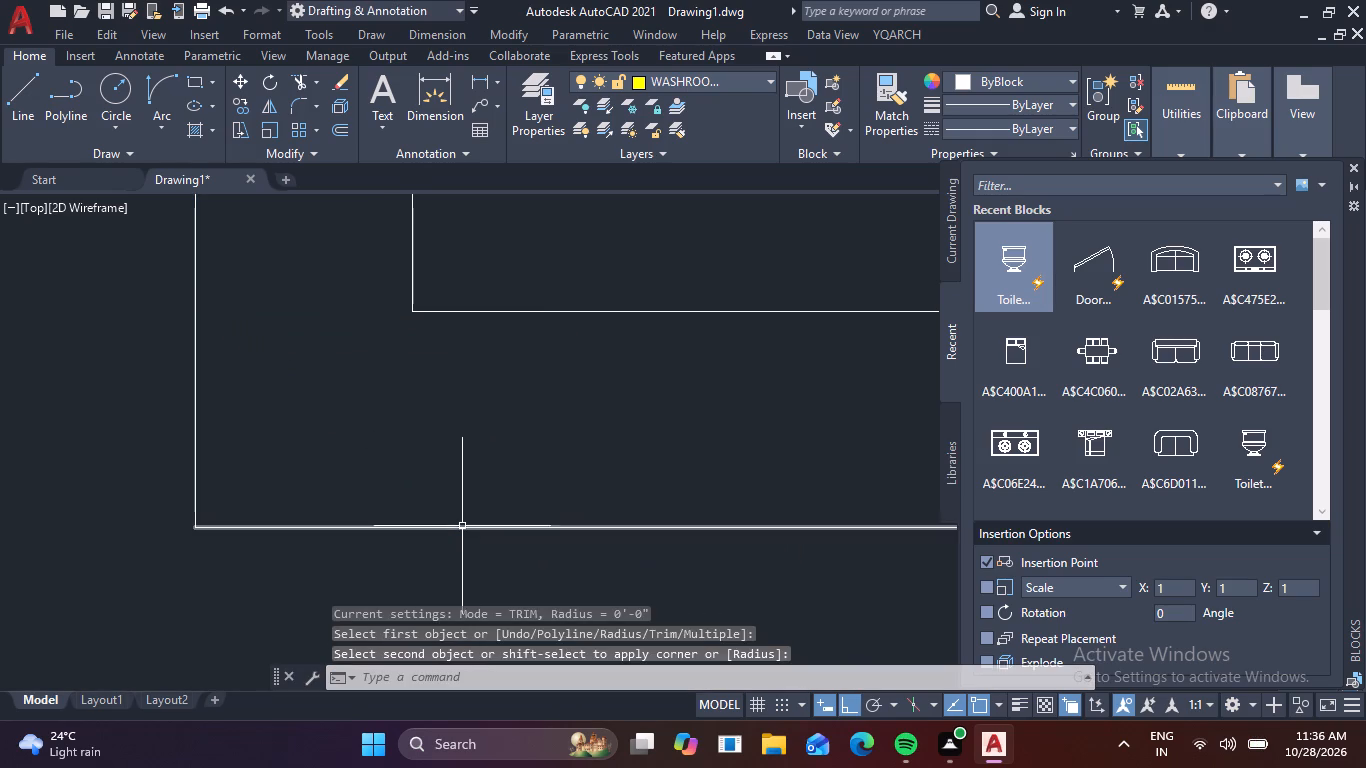
key("Escape")
Make DOOR the current layer.
scroll(455, 526, "down", 11)
scroll(544, 449, "up", 2)
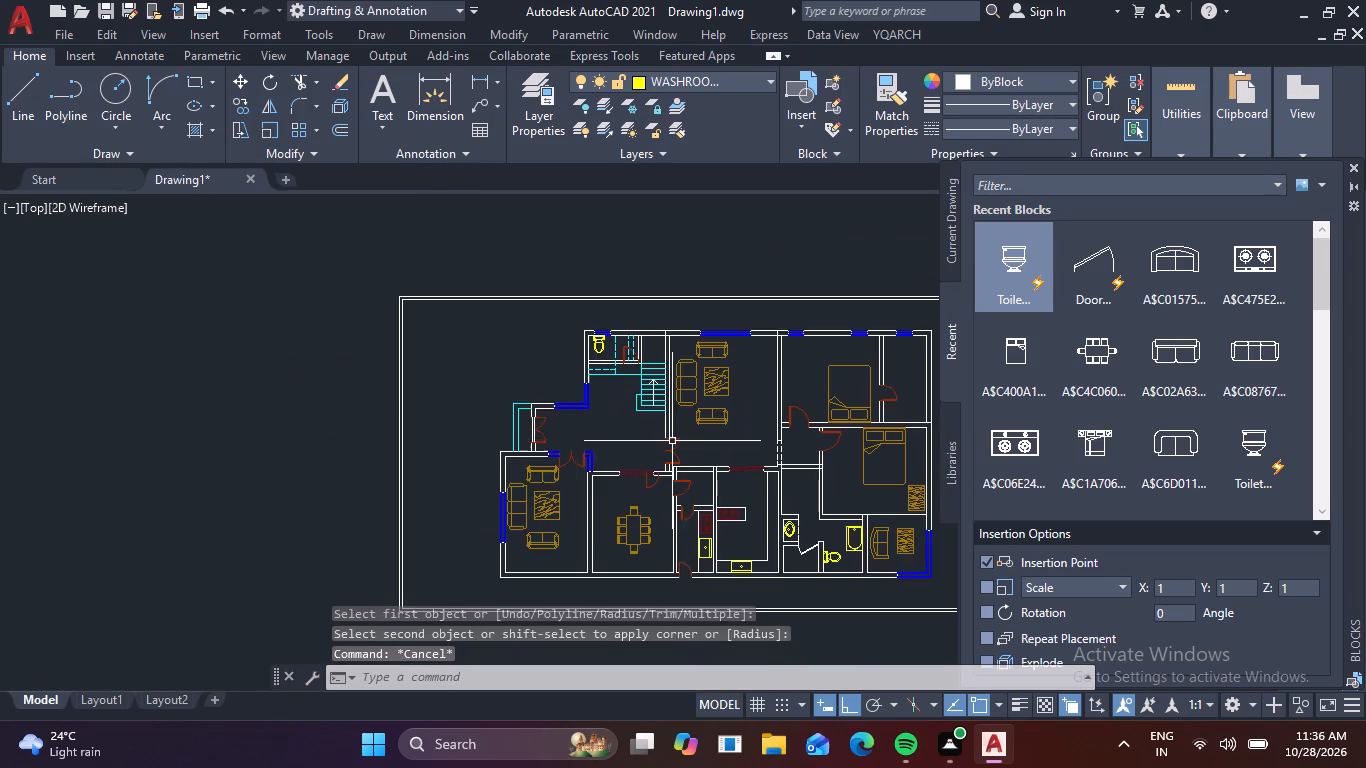
middle_click_drag(672, 441, 484, 392)
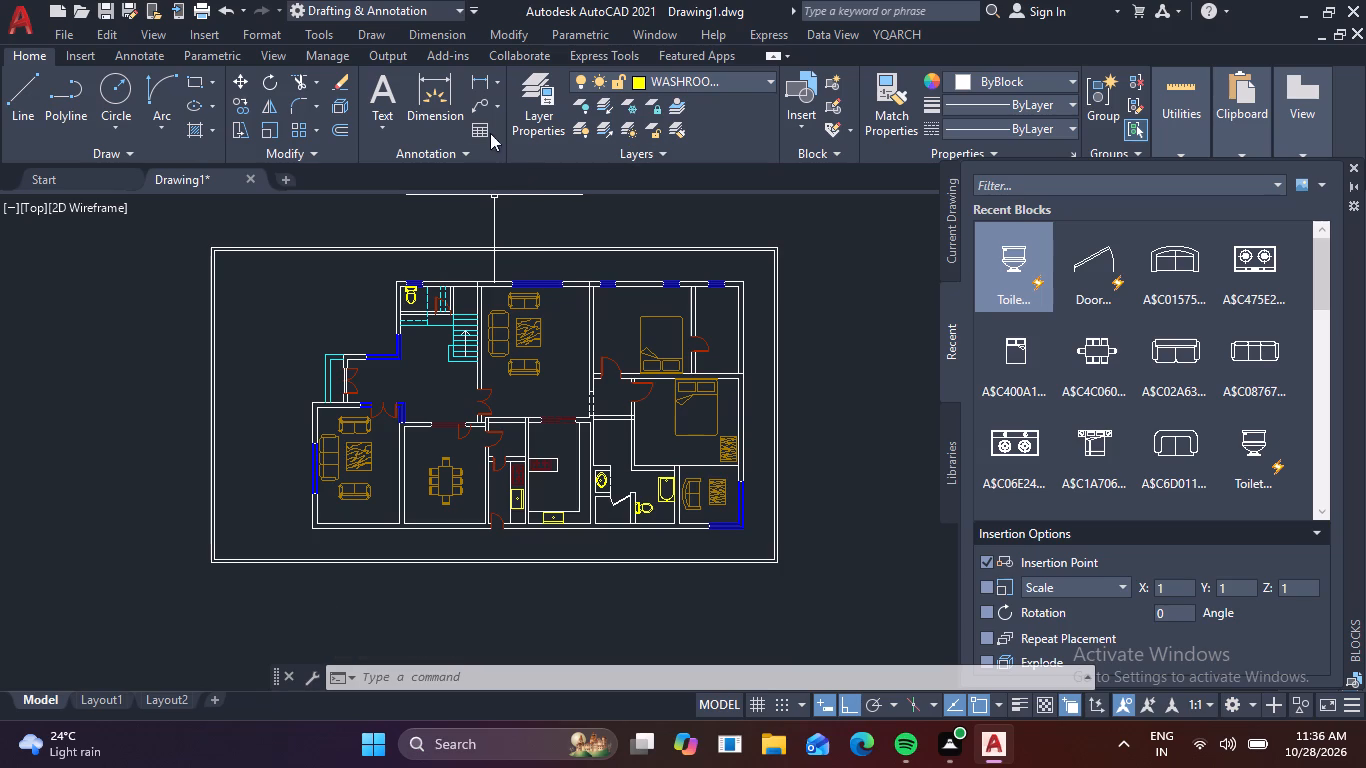
left_click(520, 100)
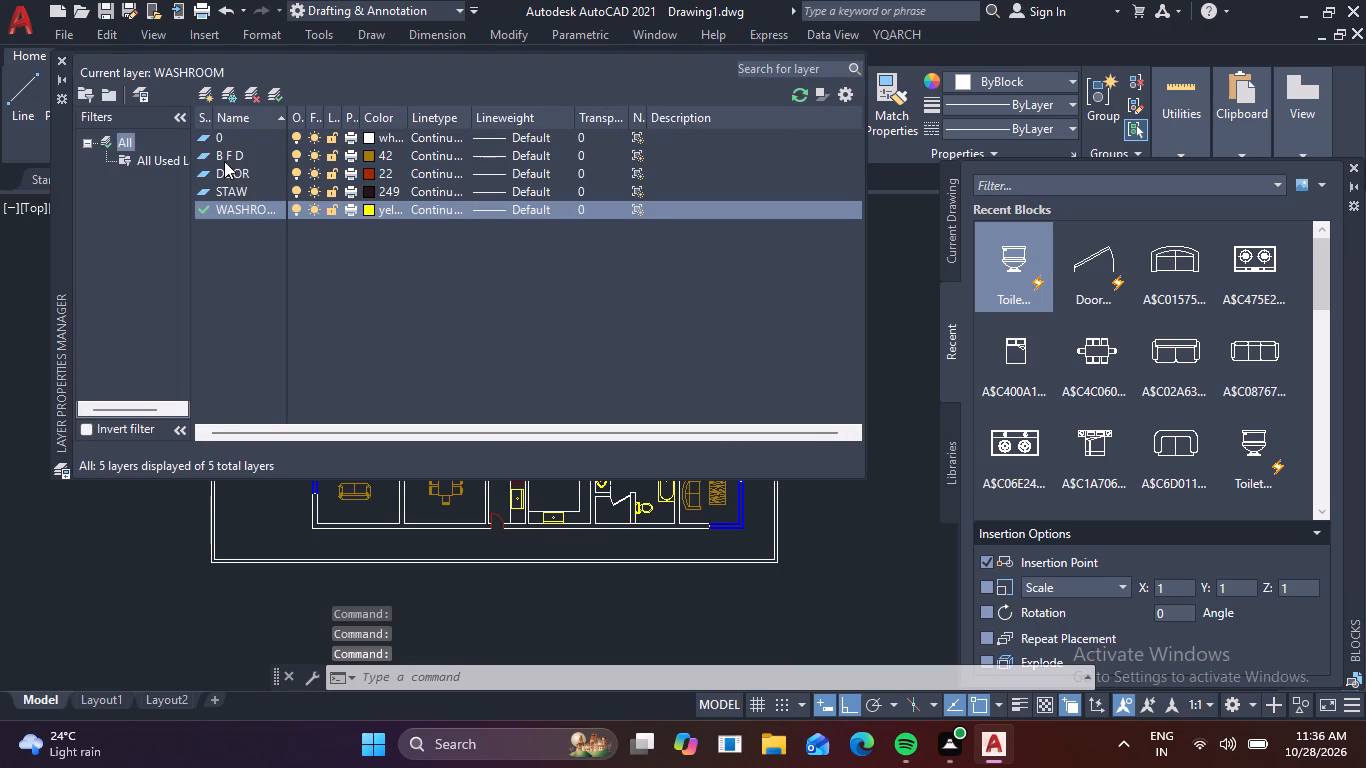
left_click(230, 170)
left_click(275, 94)
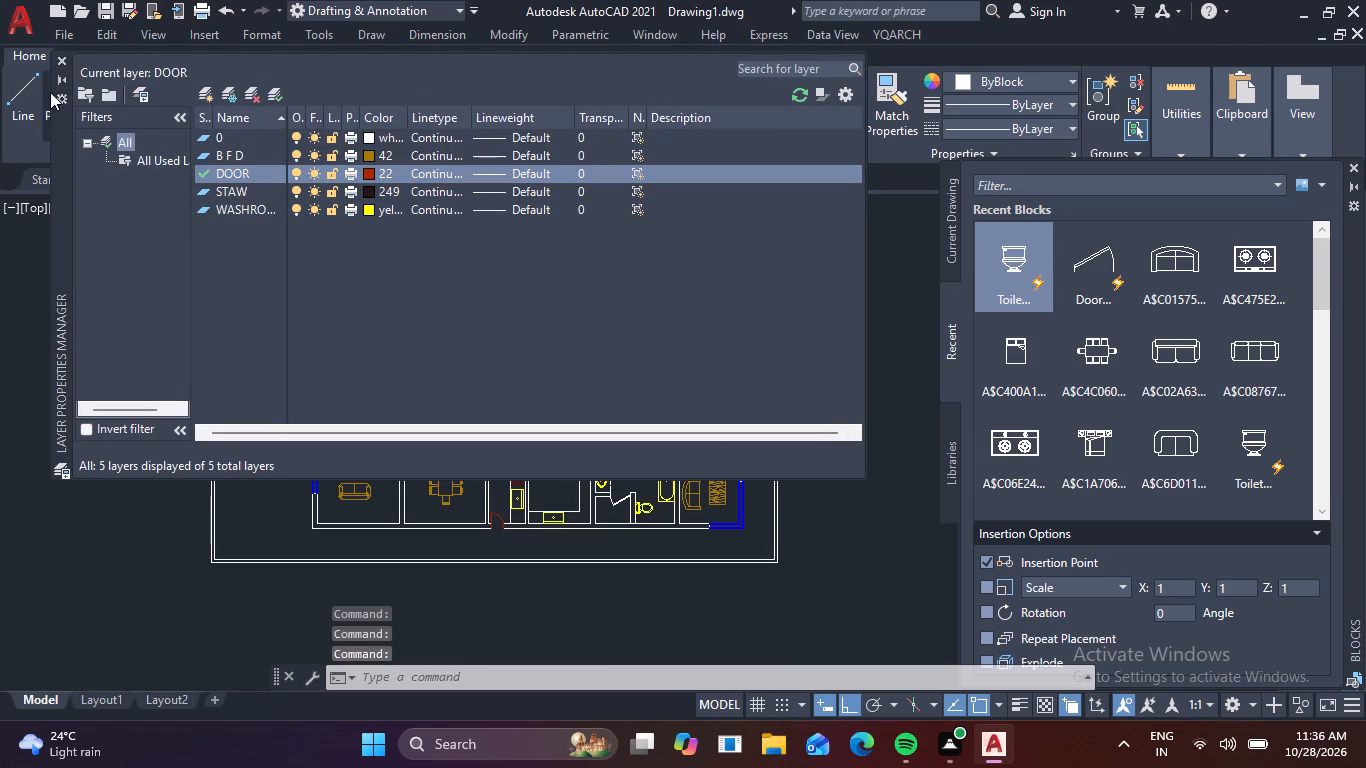
left_click(59, 63)
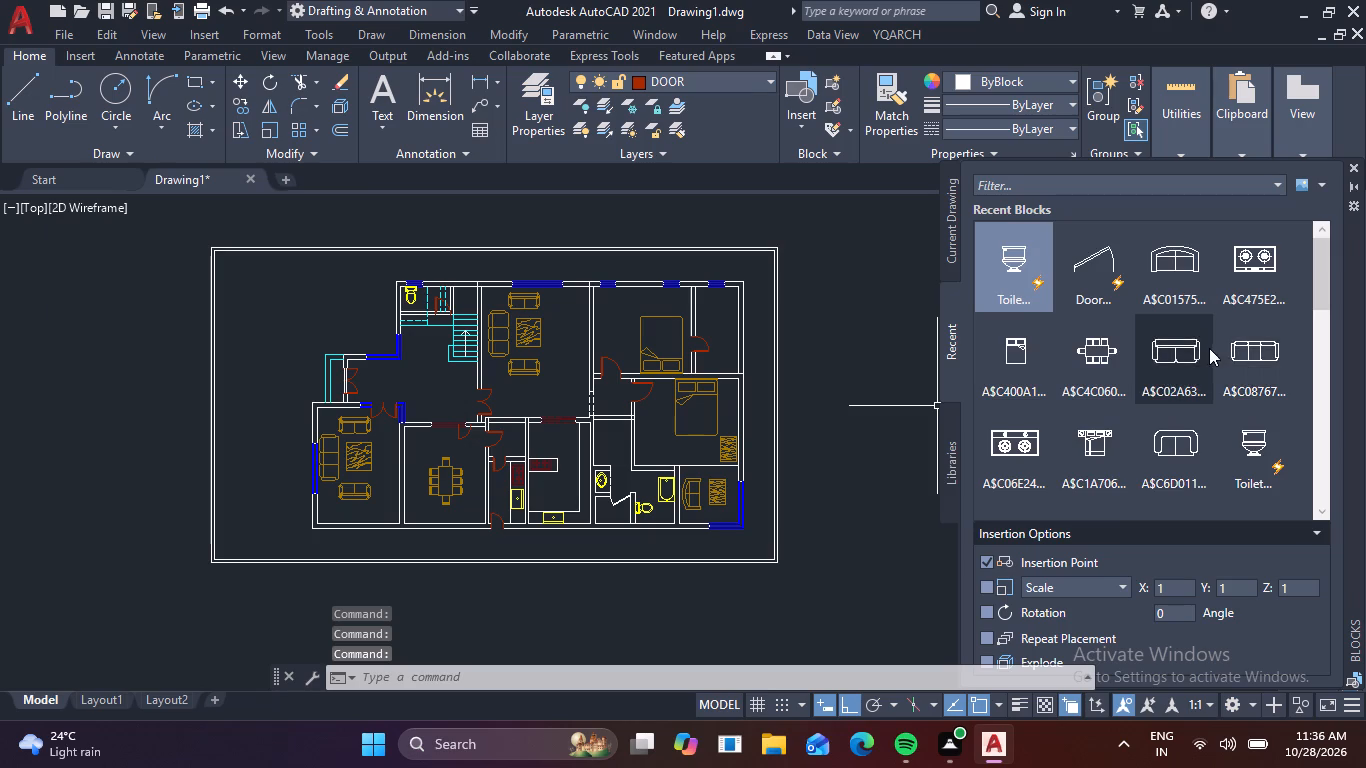
Insert the Vehicle block in the empty area east of the compound wall and switch it to its top view.
scroll(1193, 345, "down", 3)
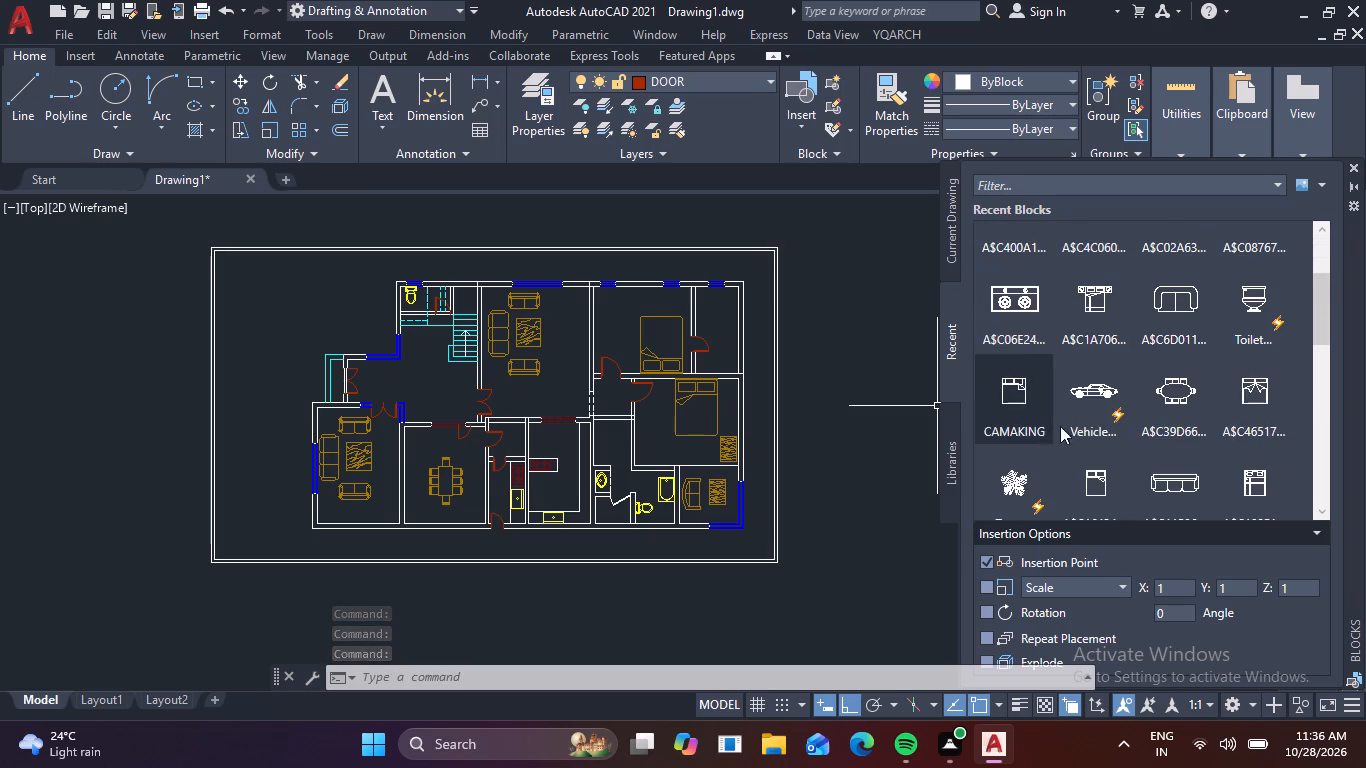
left_click_drag(1075, 413, 872, 532)
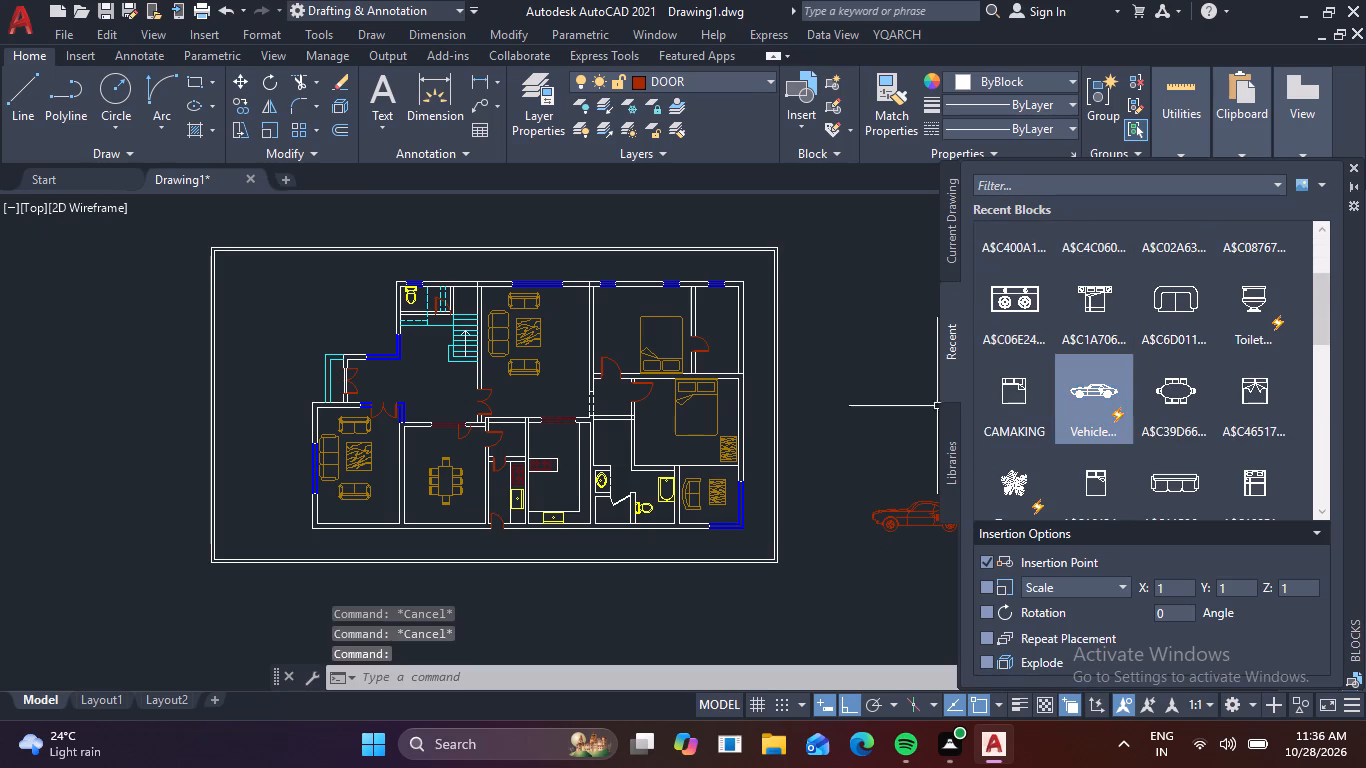
middle_click_drag(837, 532, 759, 499)
left_click(810, 485)
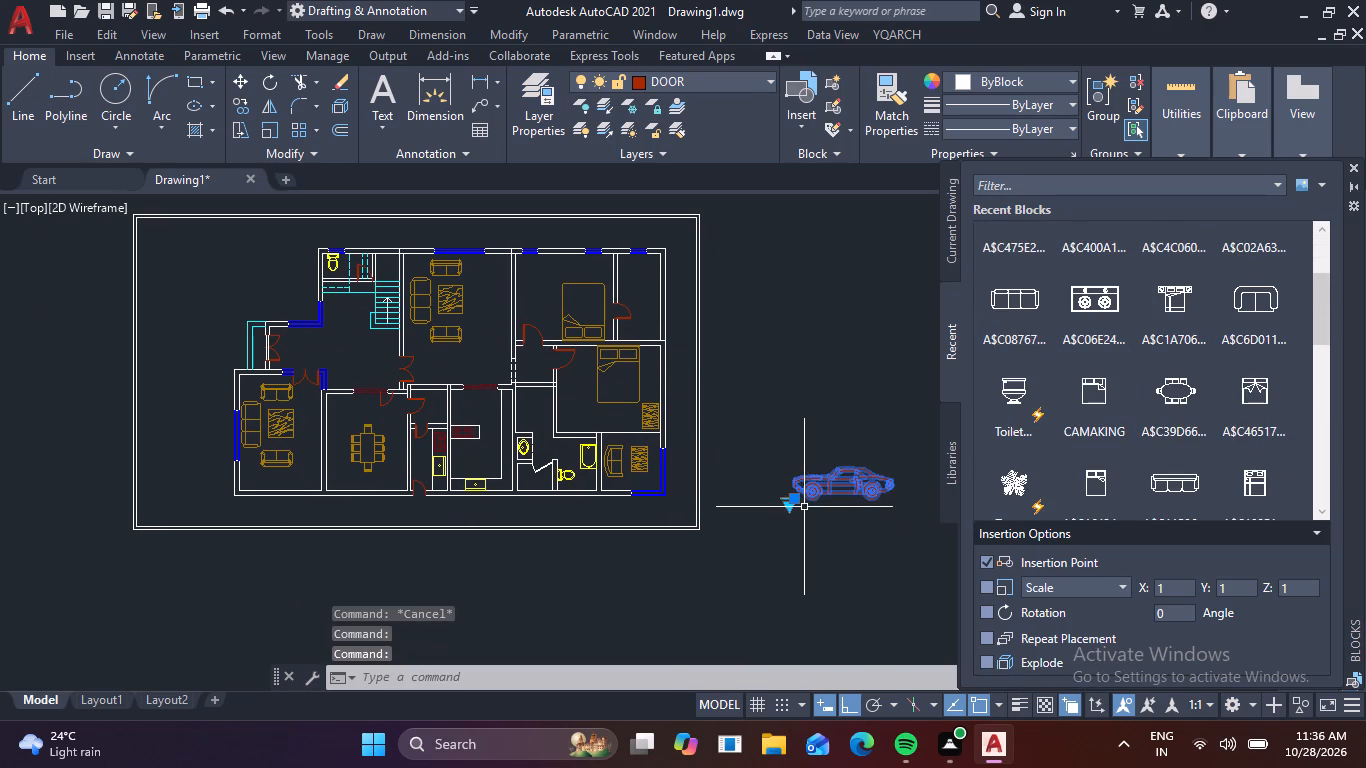
left_click(786, 507)
left_click(876, 268)
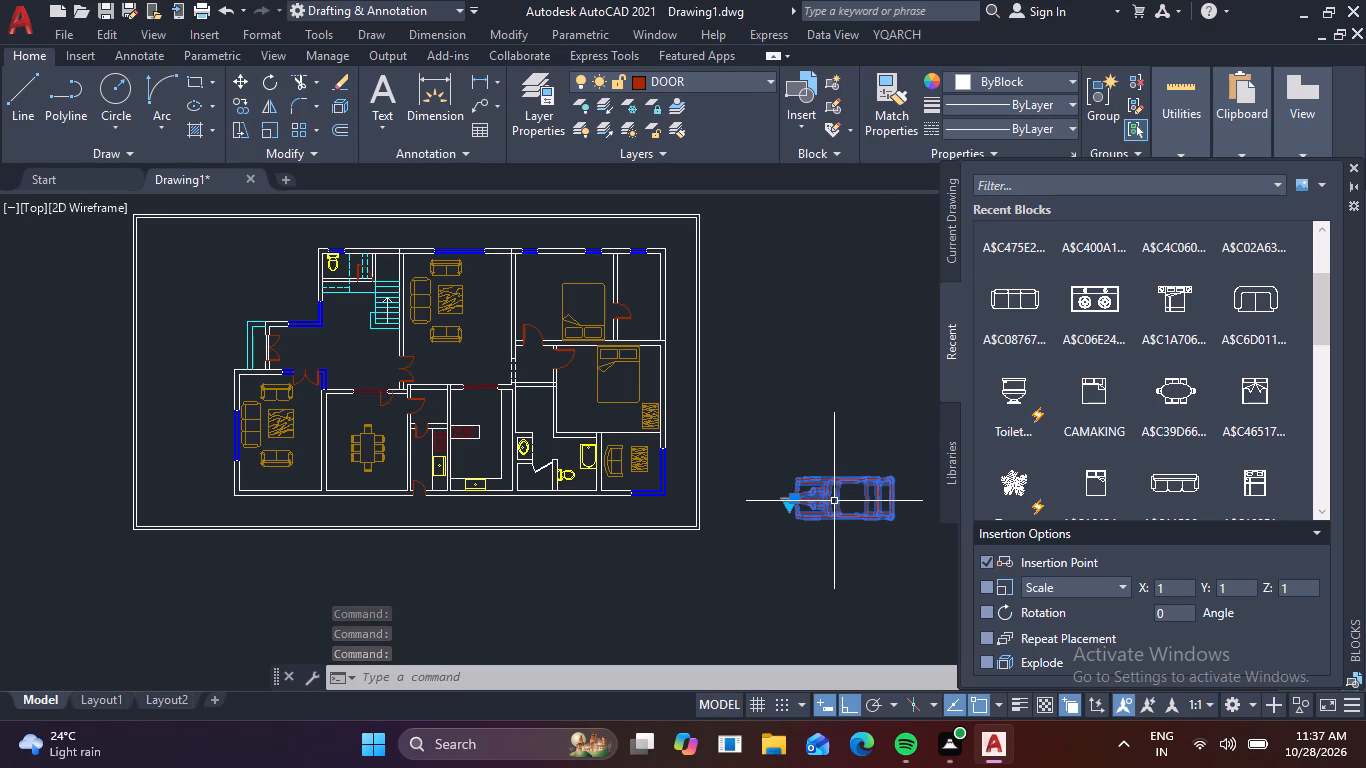
Rotate the car block 180° so its front faces east.
key("r")
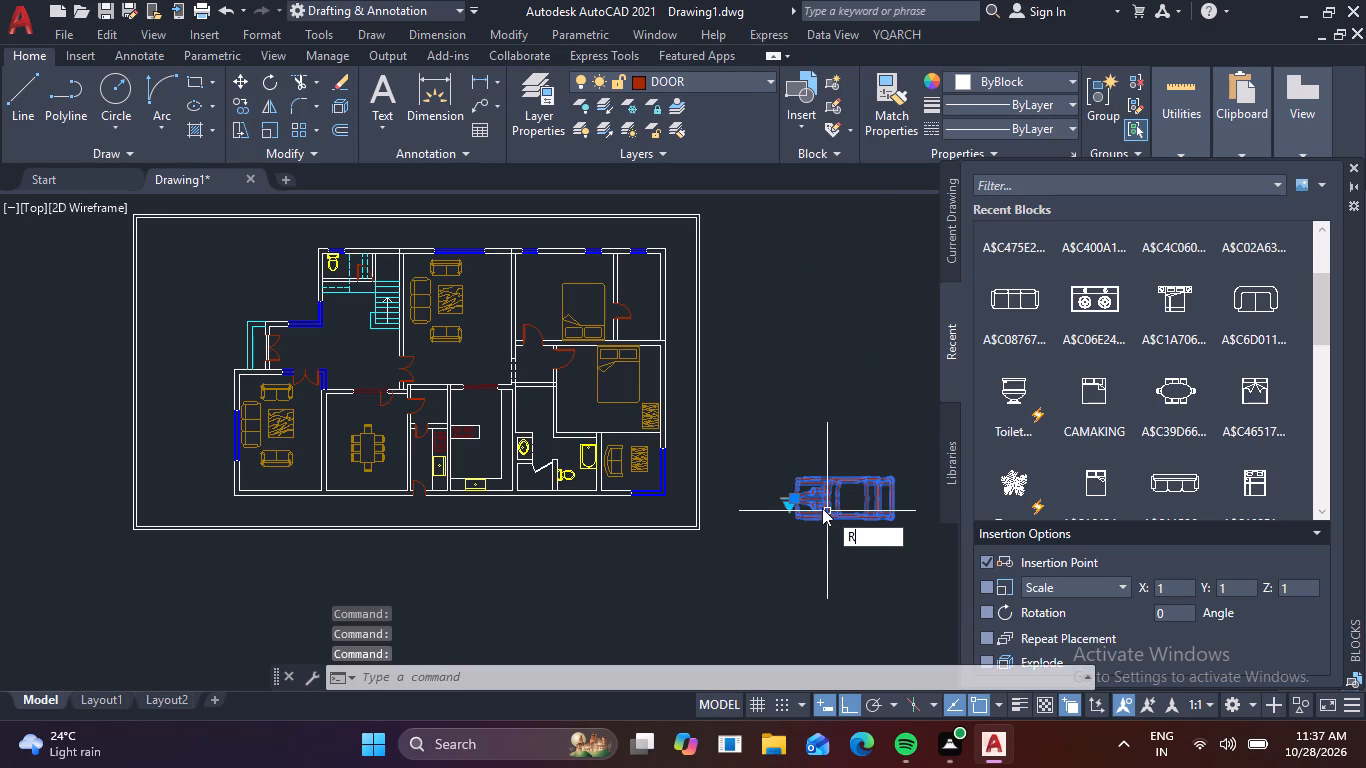
key("o")
key("space")
left_click(905, 454)
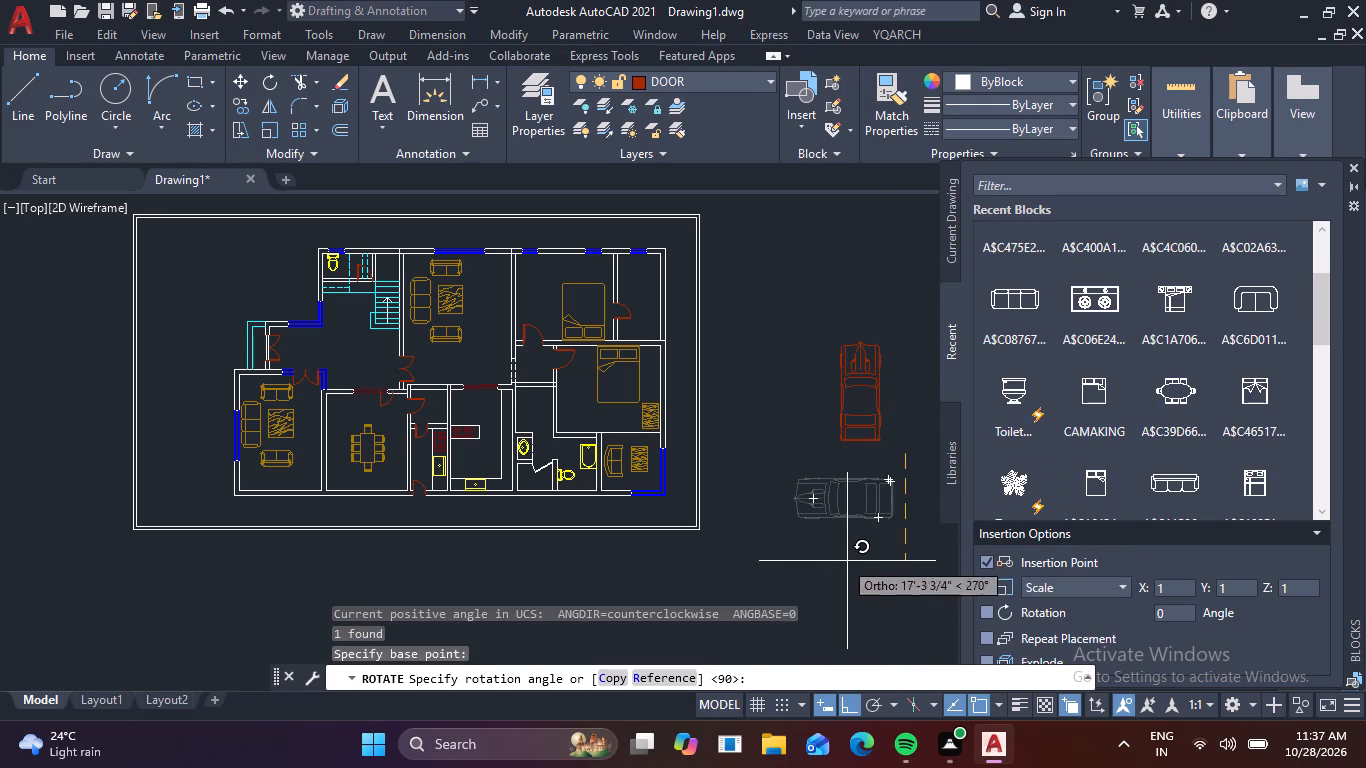
left_click(745, 535)
Move the car inside the compound, west of the toilet's exterior wall and just north of the entrance, with its front toward the wall.
middle_click_drag(815, 482, 711, 458)
left_click_drag(848, 452, 835, 436)
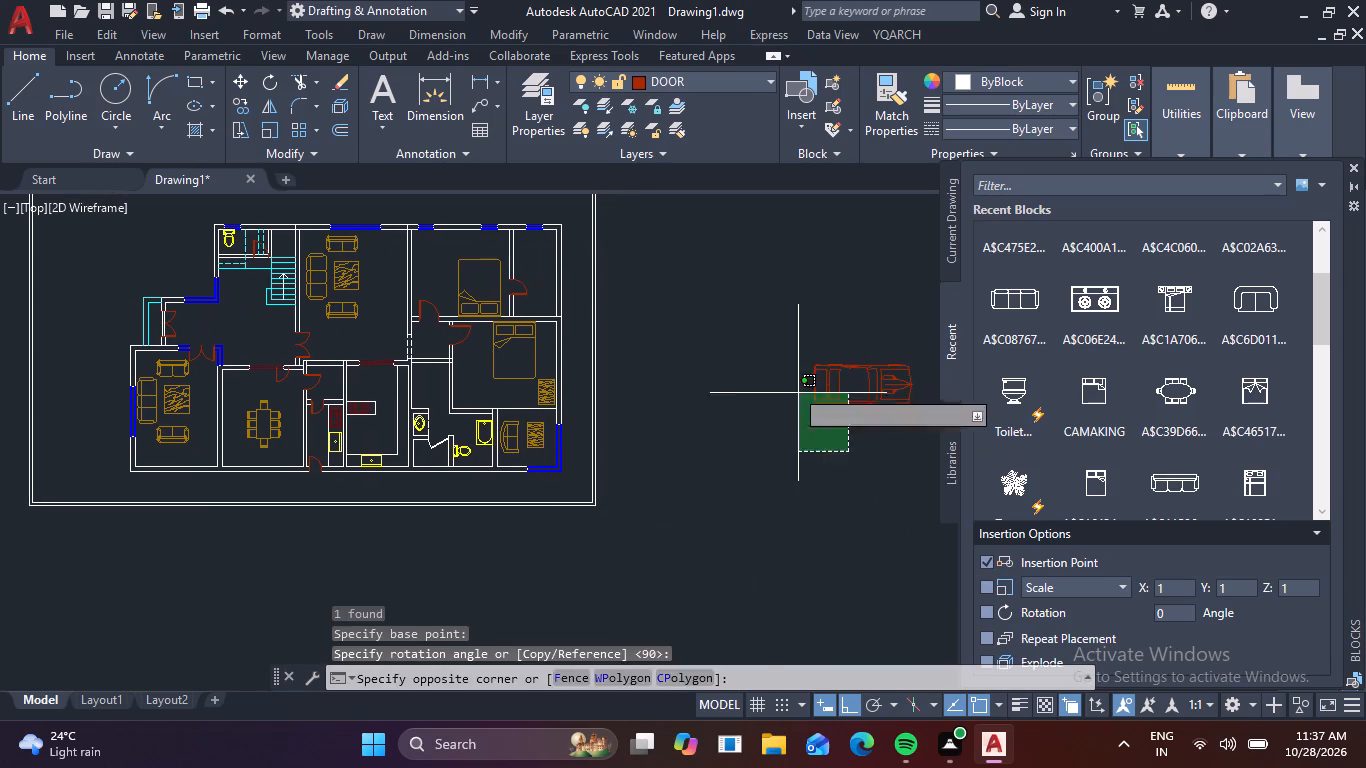
left_click(785, 375)
key("m")
key("space")
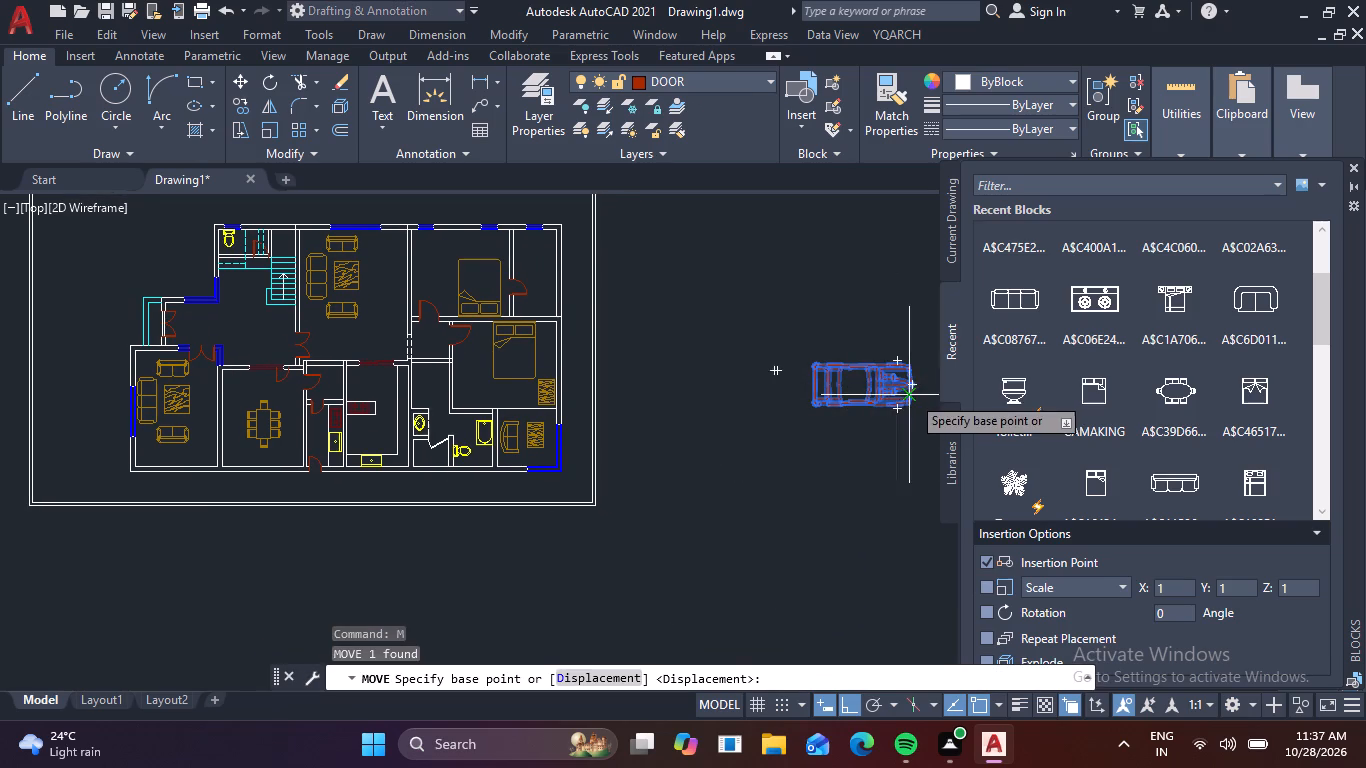
middle_click_drag(901, 386, 891, 373)
left_click(906, 372)
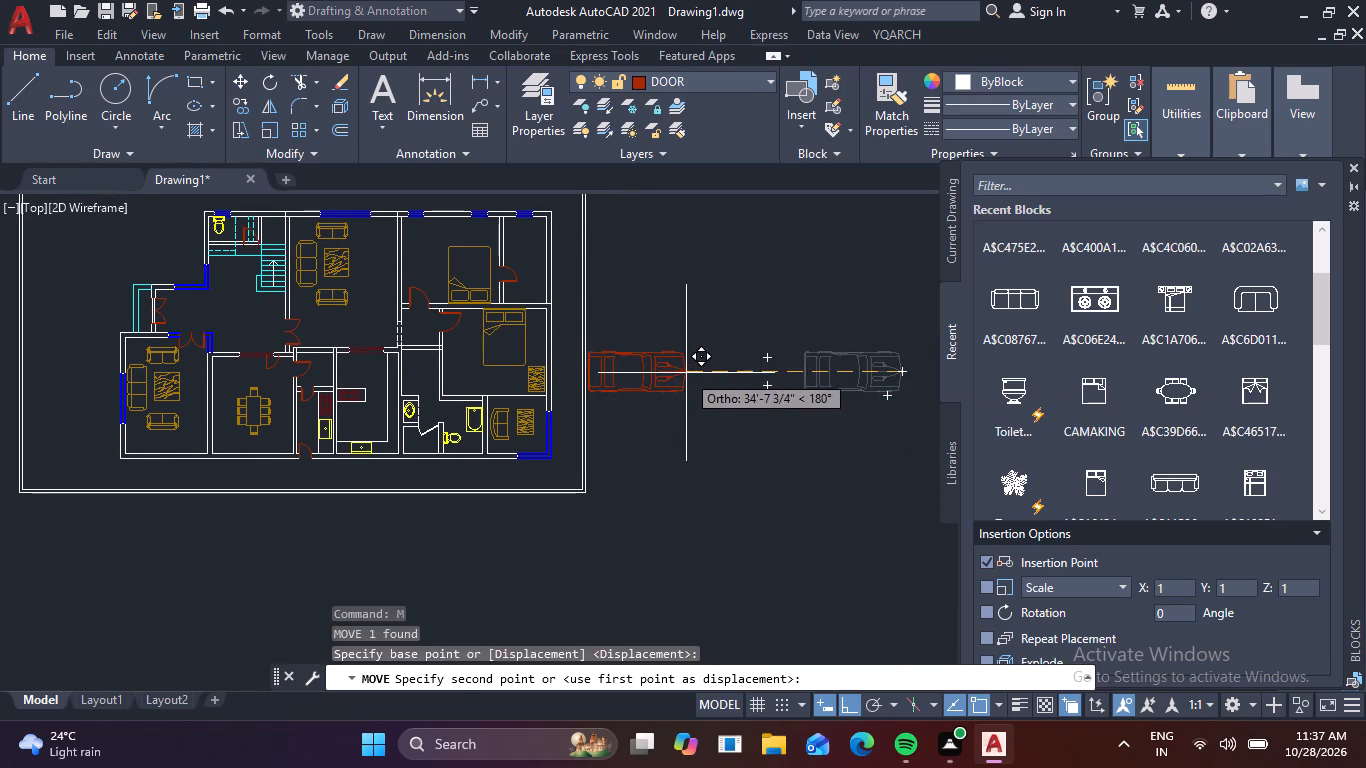
key("F8")
middle_click_drag(724, 397, 948, 542)
scroll(383, 368, "up", 1)
middle_click_drag(383, 368, 439, 429)
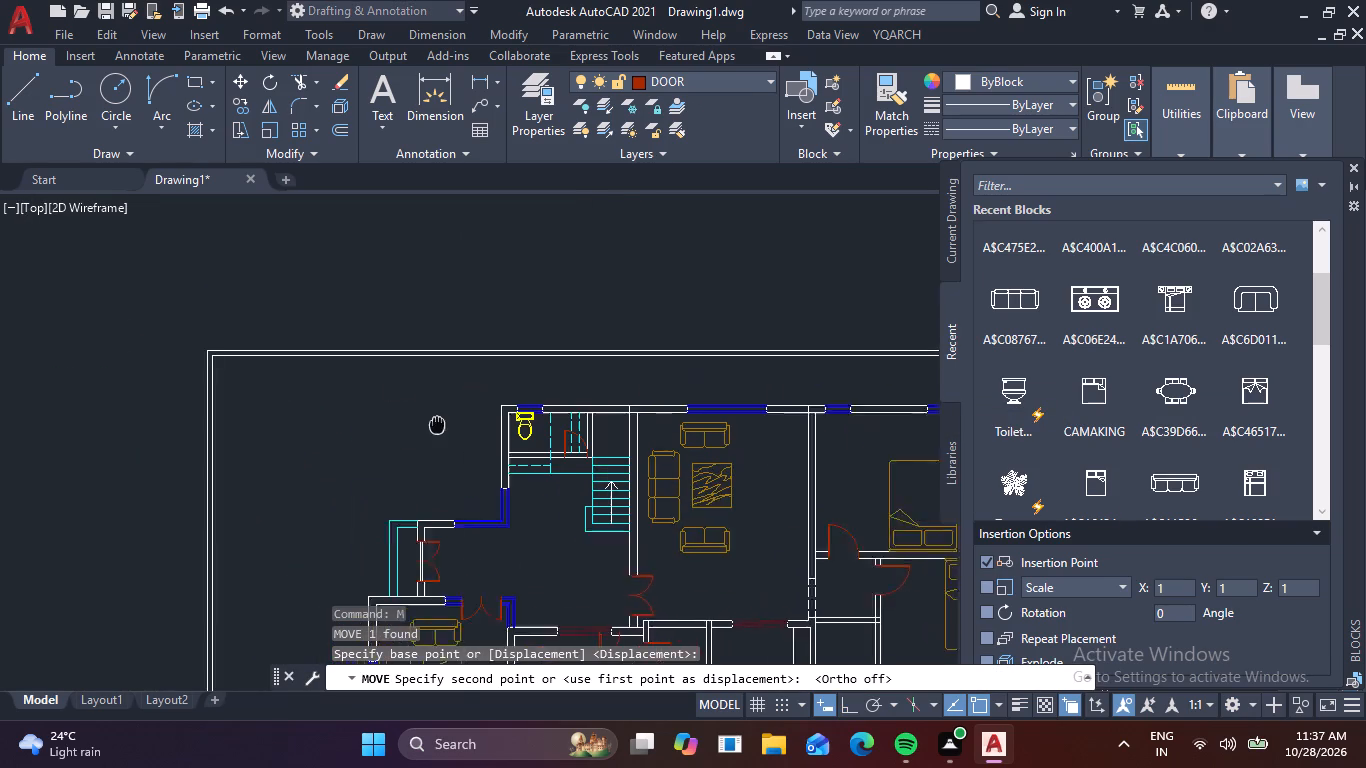
middle_click_drag(439, 429, 476, 483)
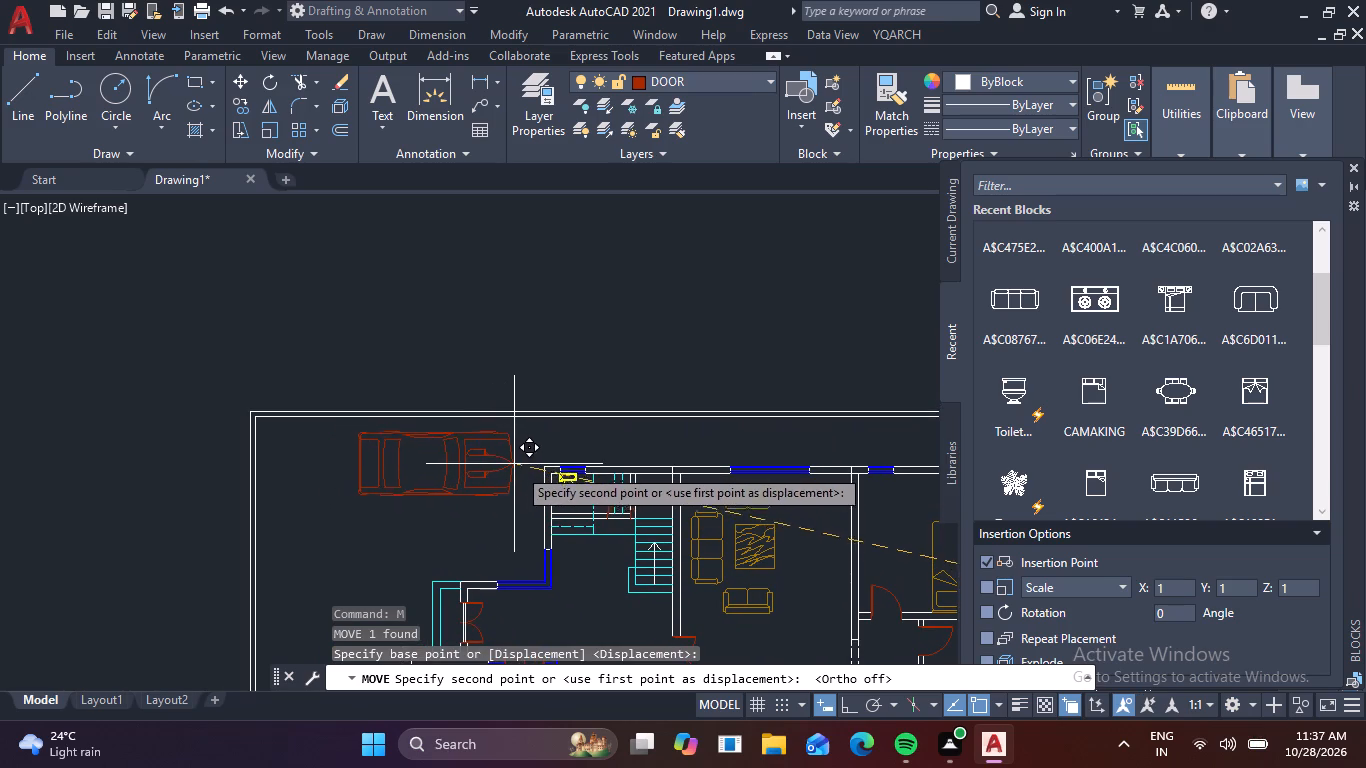
scroll(530, 548, "up", 2)
middle_click_drag(526, 531, 532, 518)
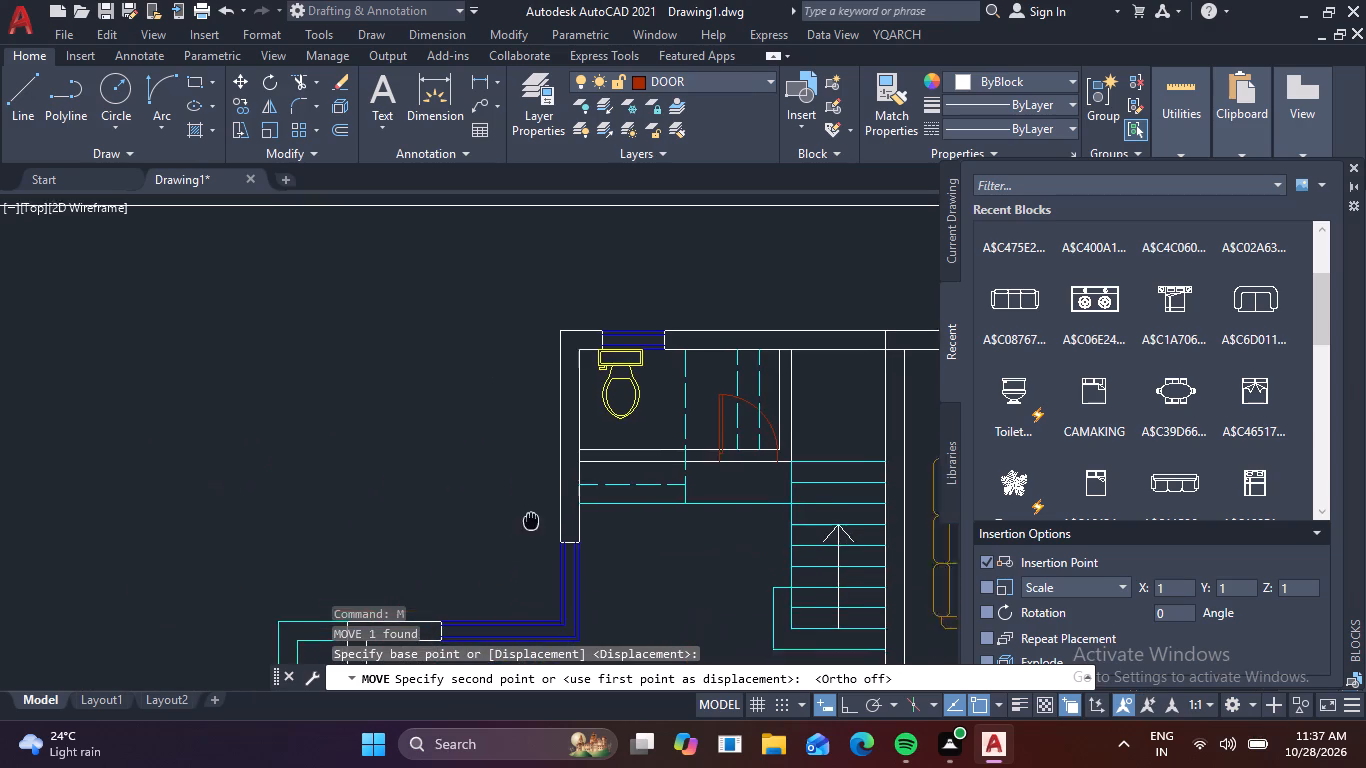
middle_click_drag(532, 518, 542, 492)
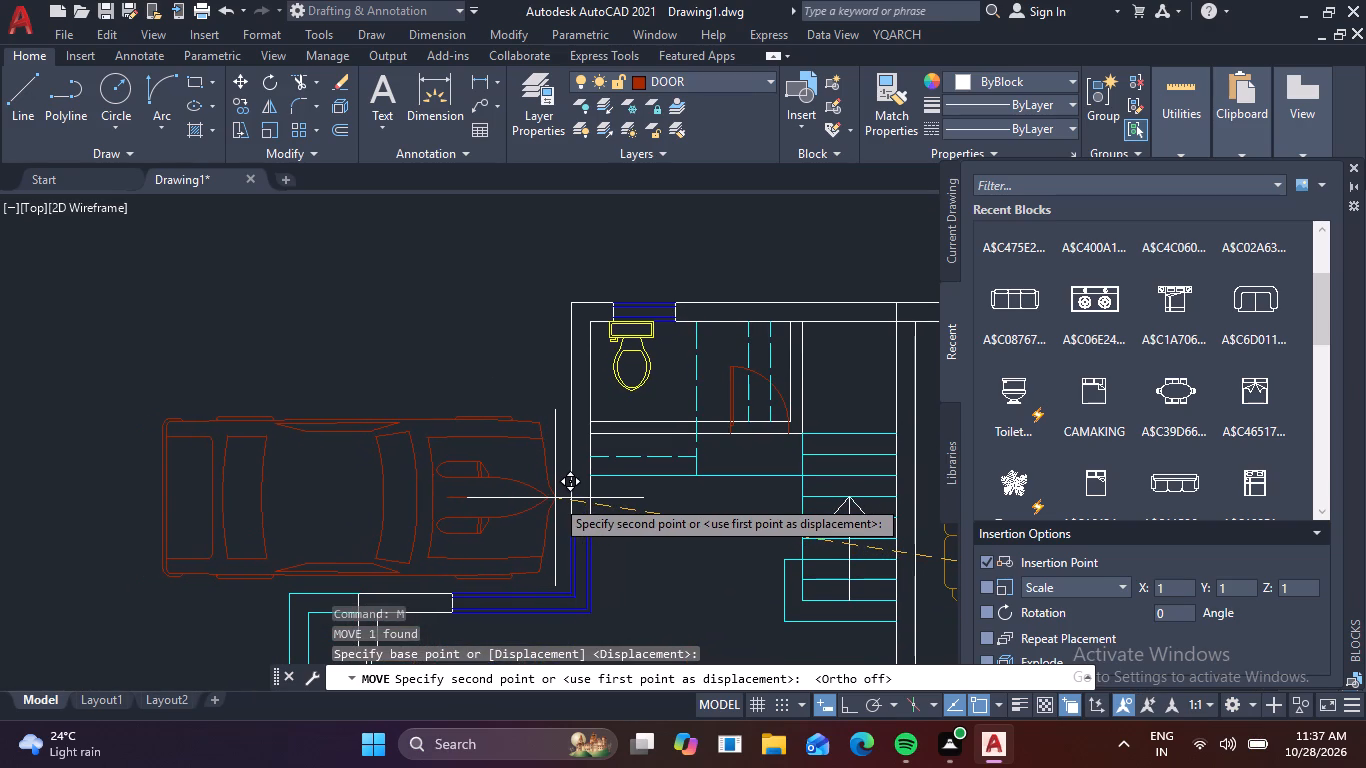
left_click(555, 498)
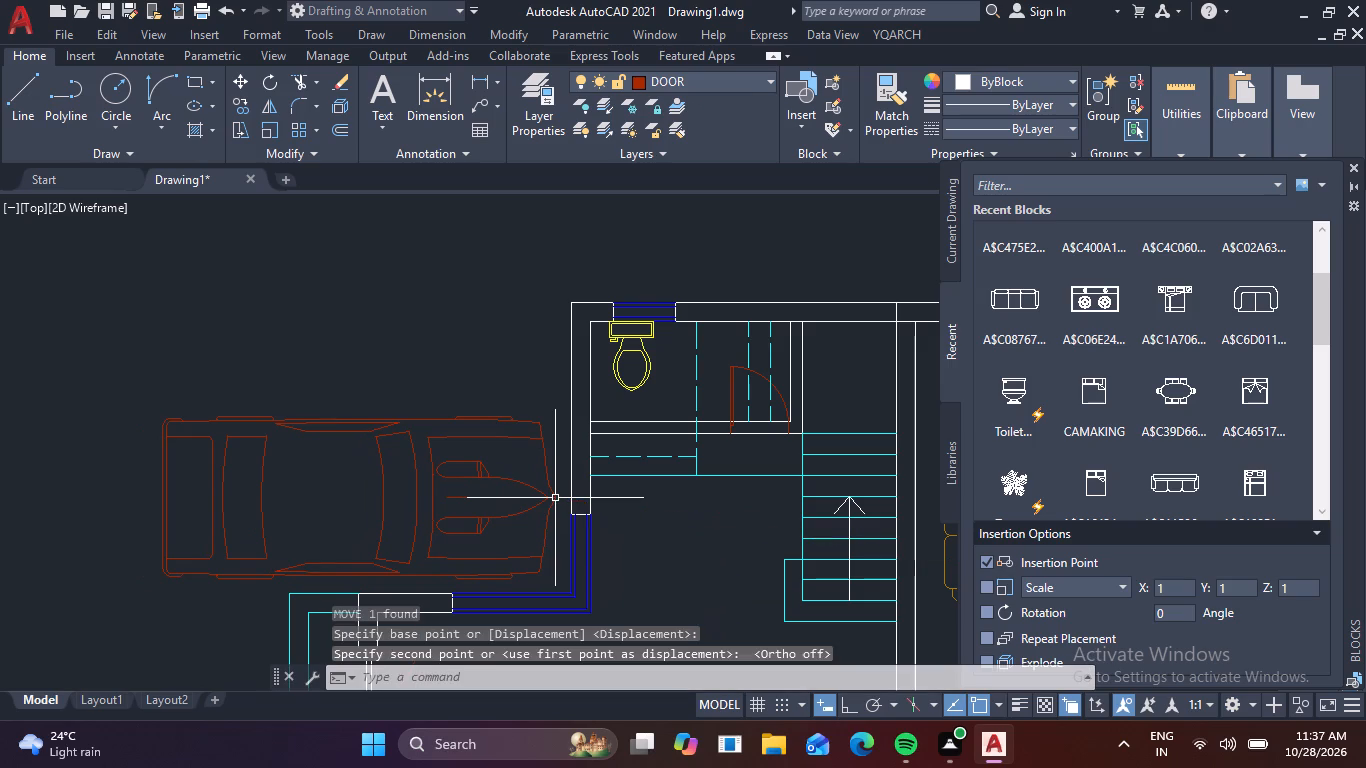
Copy the parked car straight north to place a second car beside it, just inside the north boundary wall.
left_click_drag(547, 443, 538, 445)
left_click(519, 456)
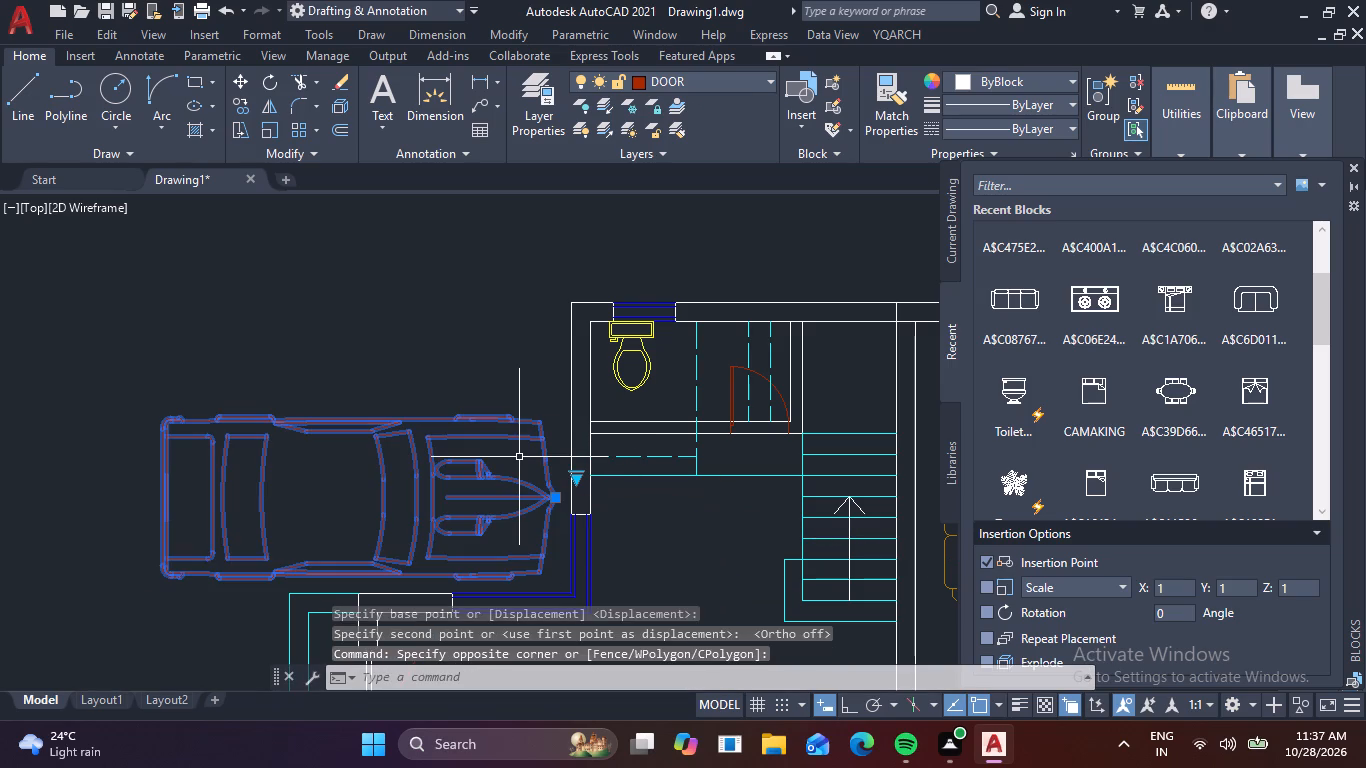
key("c")
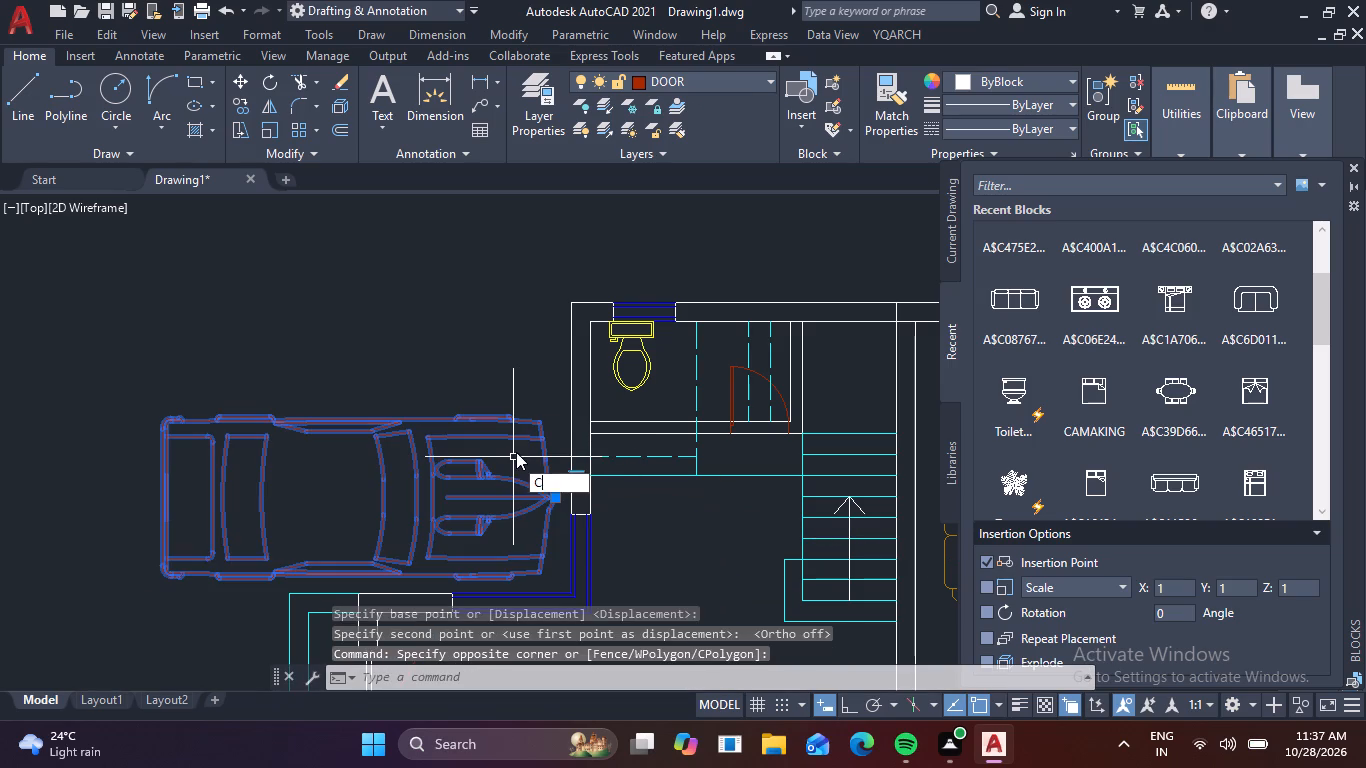
key("o")
key("space")
left_click(553, 497)
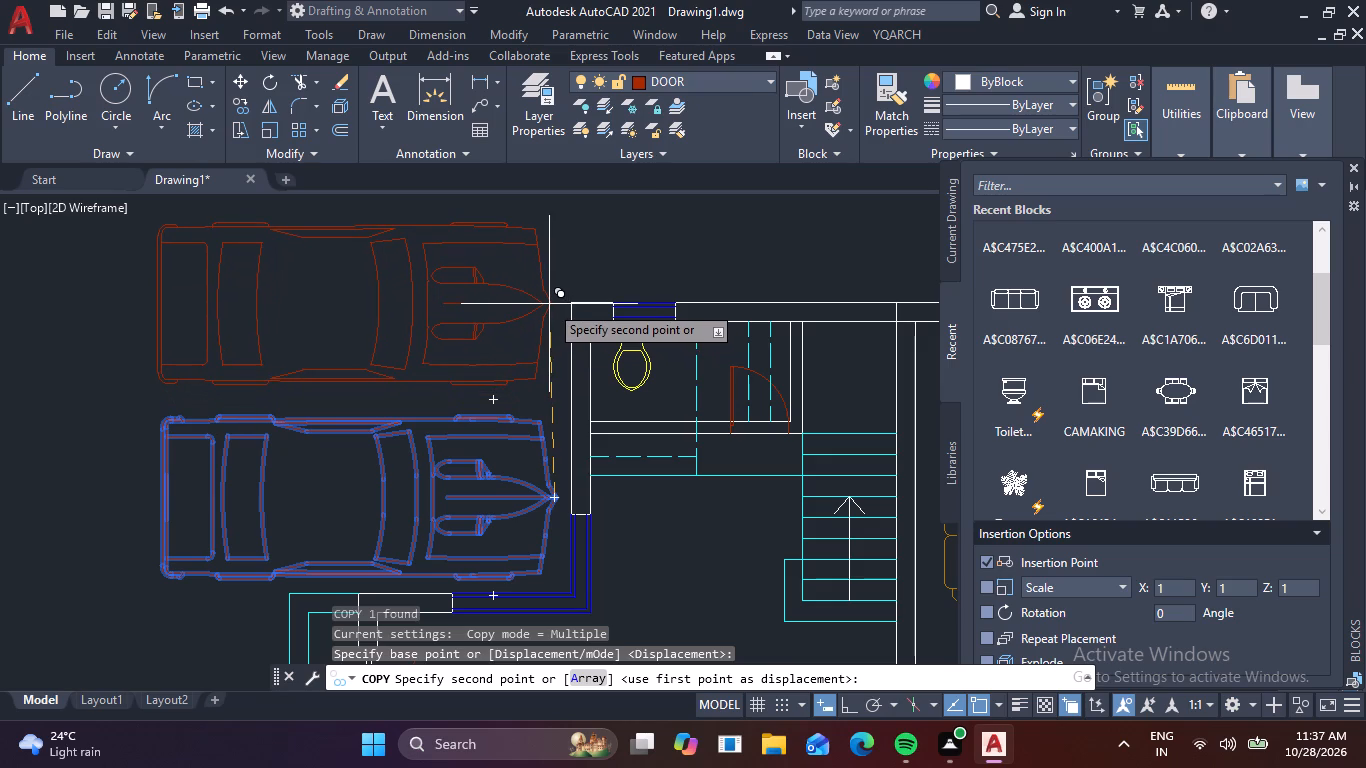
key("F8")
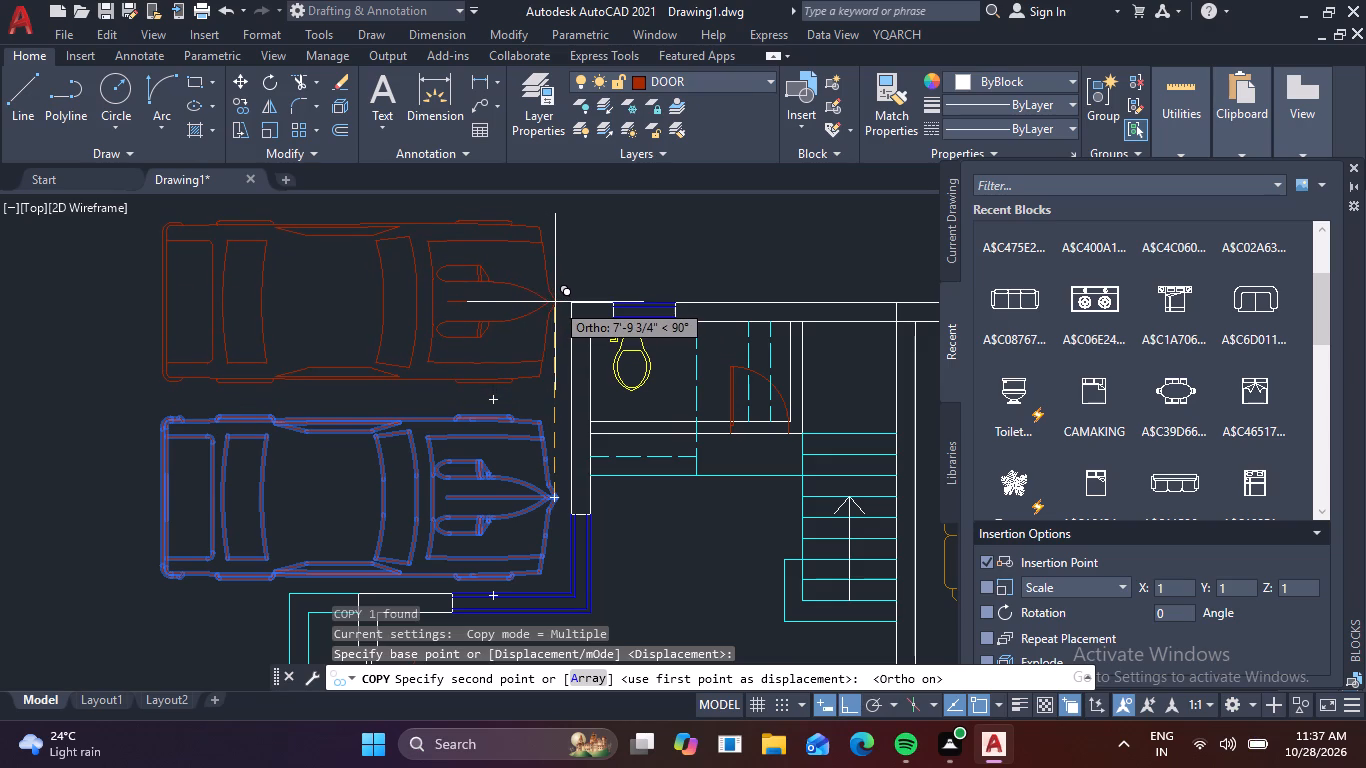
middle_click_drag(554, 302, 541, 414)
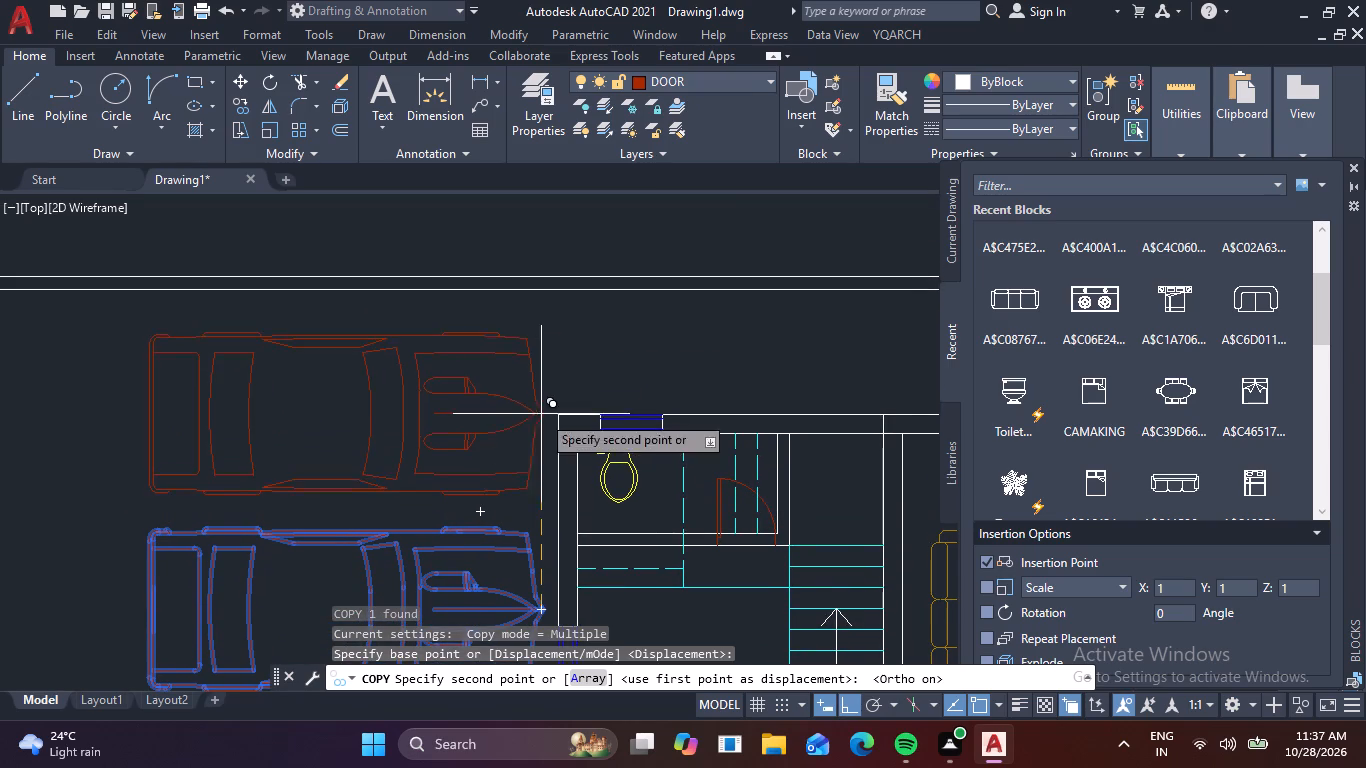
left_click(546, 400)
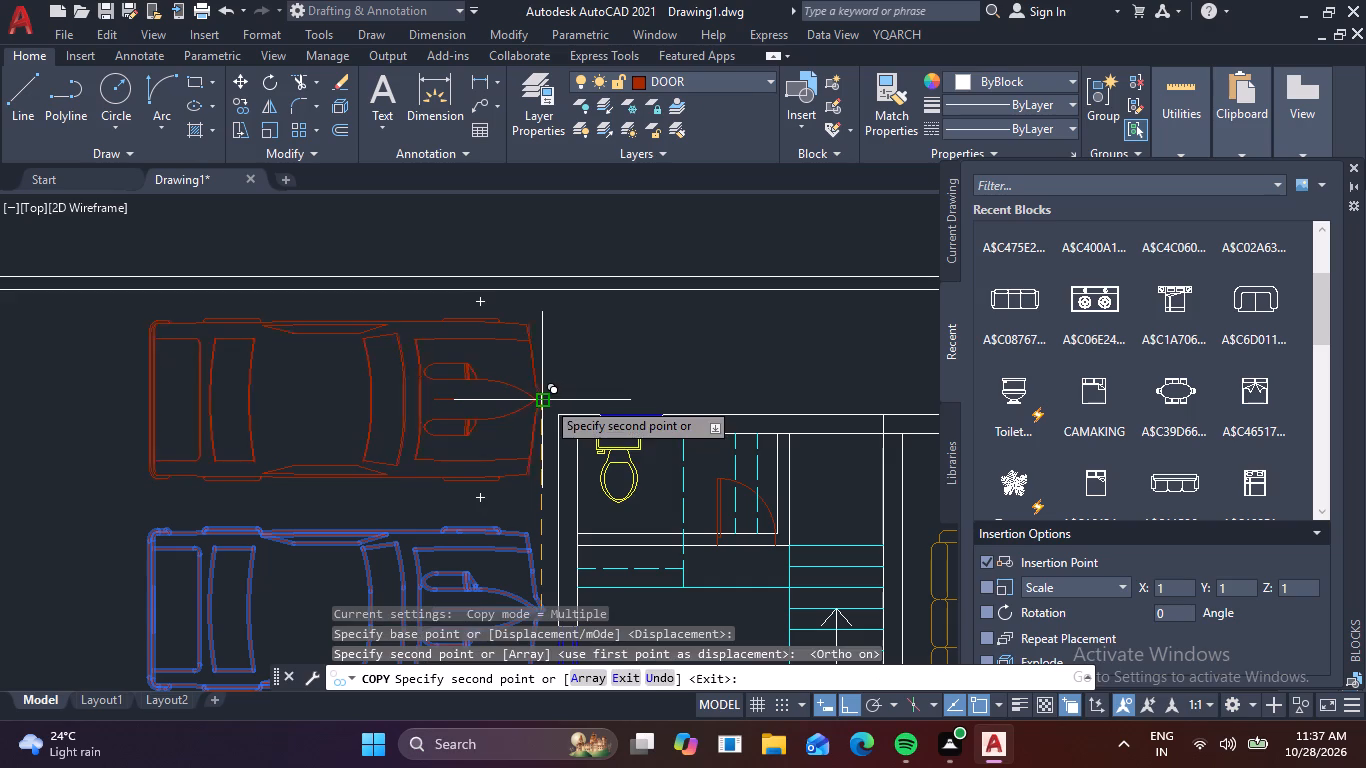
key("Escape")
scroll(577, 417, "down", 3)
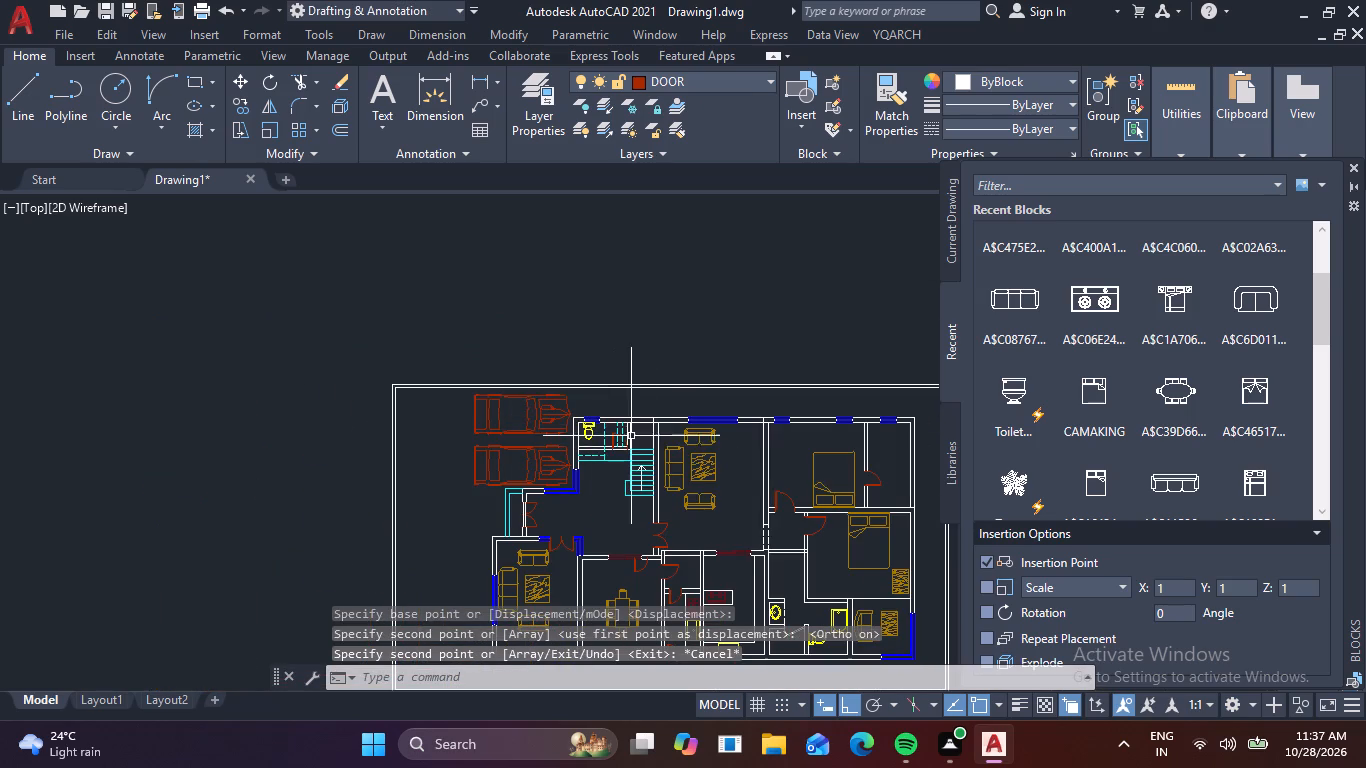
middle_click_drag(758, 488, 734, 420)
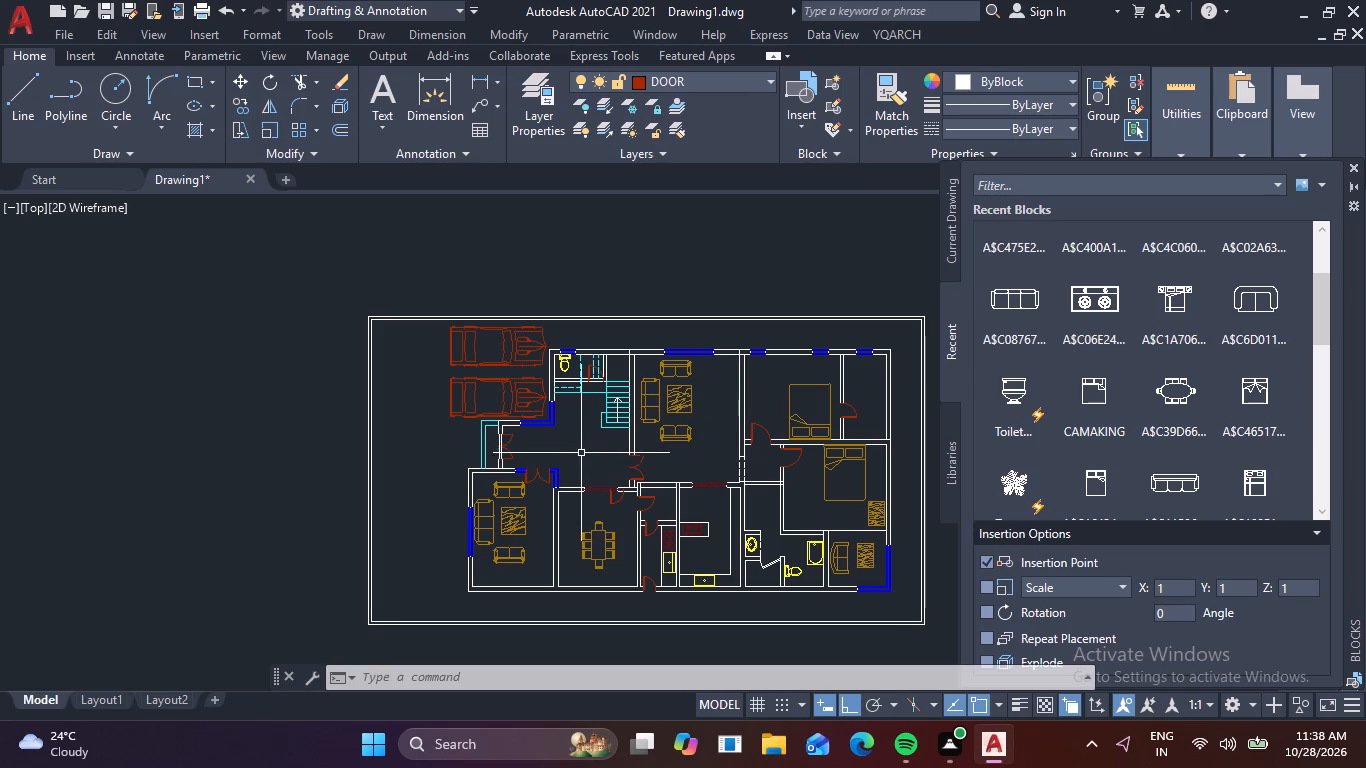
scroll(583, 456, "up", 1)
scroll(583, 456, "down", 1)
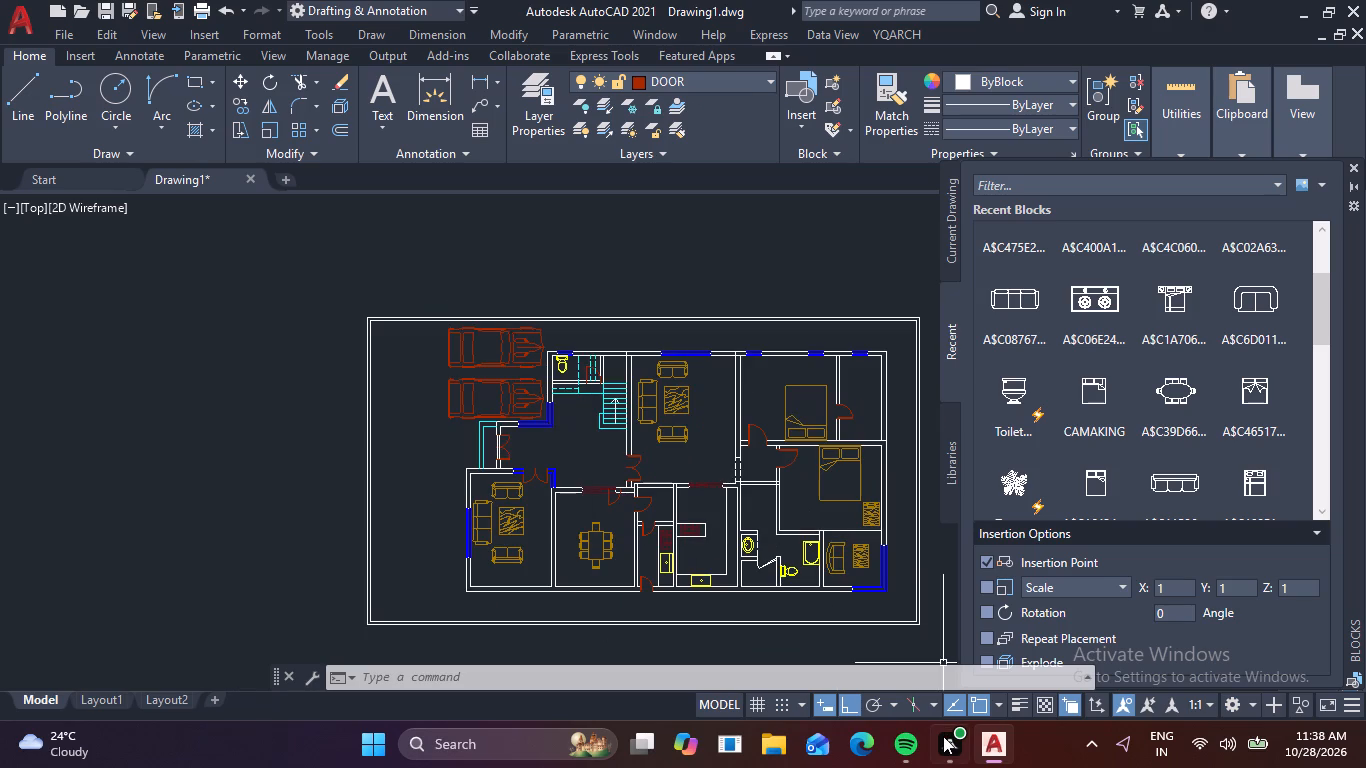
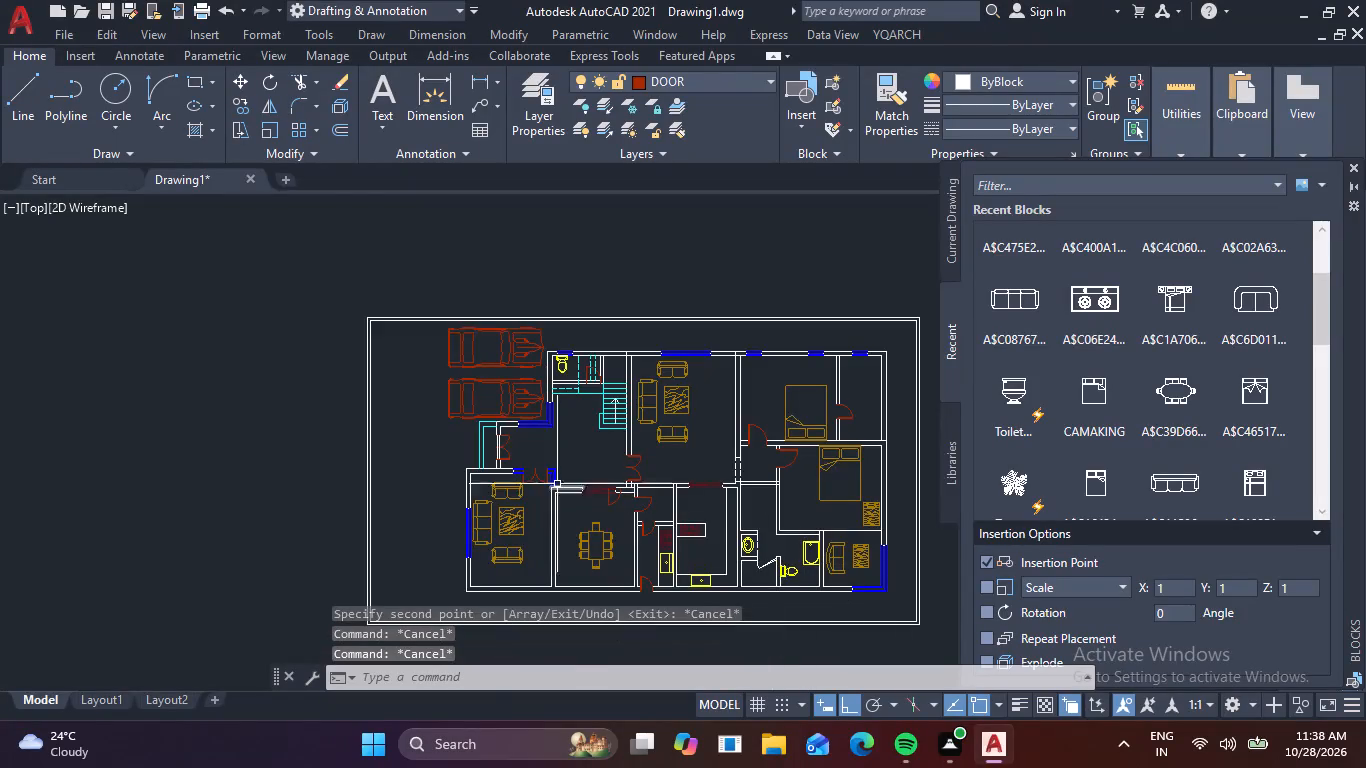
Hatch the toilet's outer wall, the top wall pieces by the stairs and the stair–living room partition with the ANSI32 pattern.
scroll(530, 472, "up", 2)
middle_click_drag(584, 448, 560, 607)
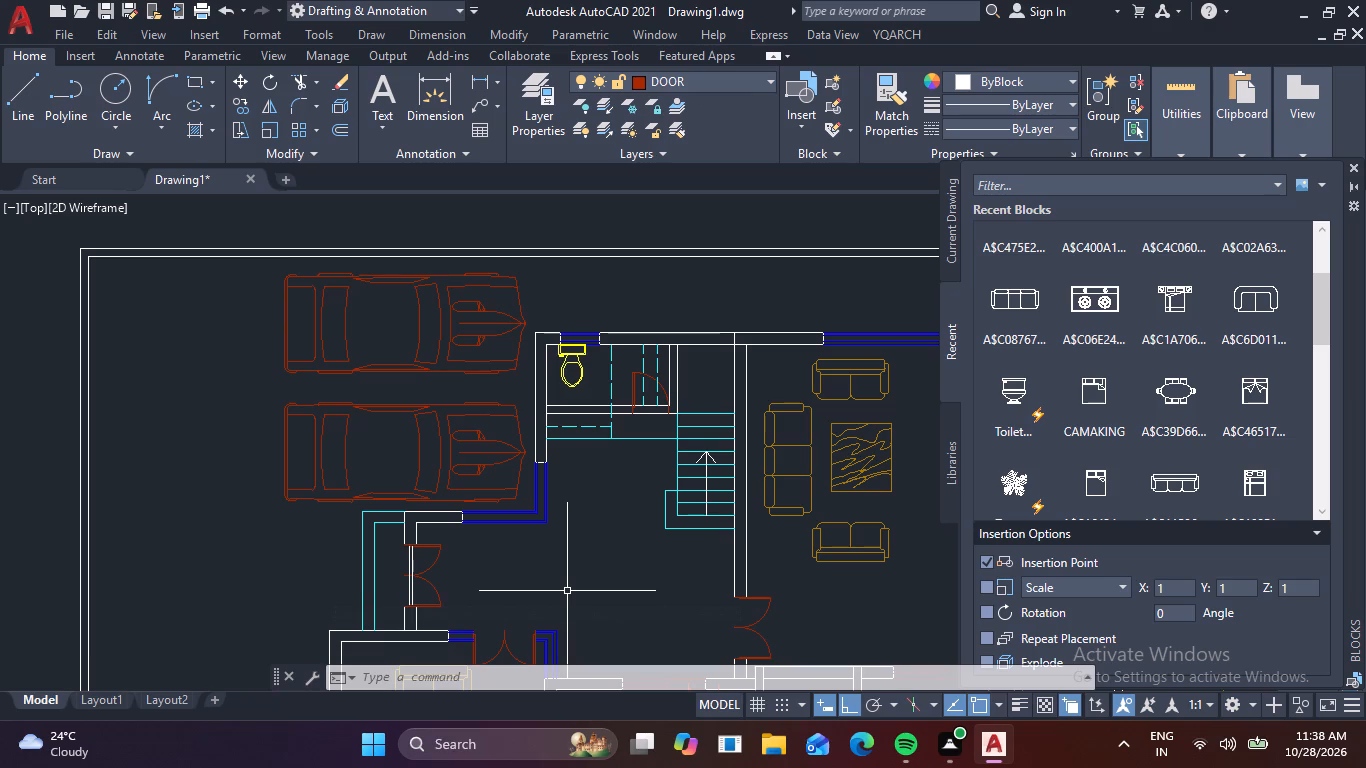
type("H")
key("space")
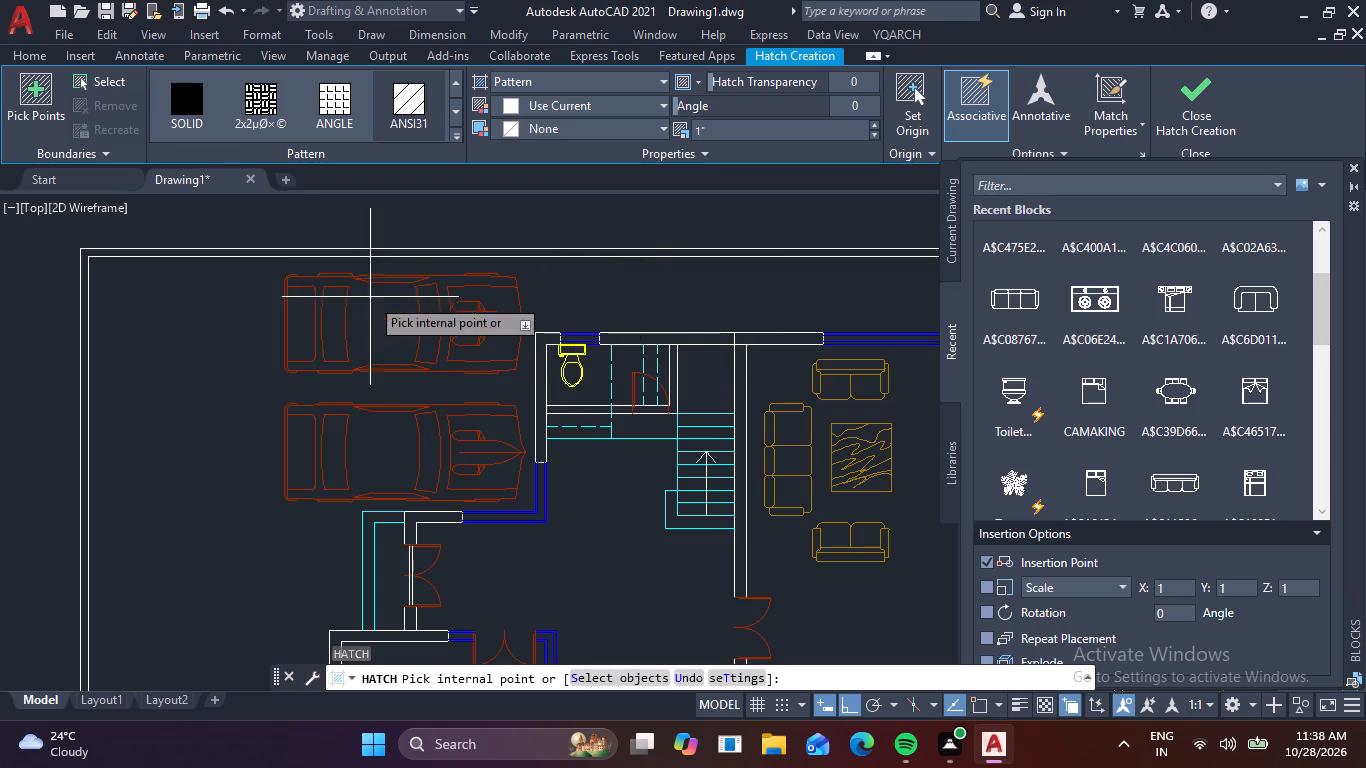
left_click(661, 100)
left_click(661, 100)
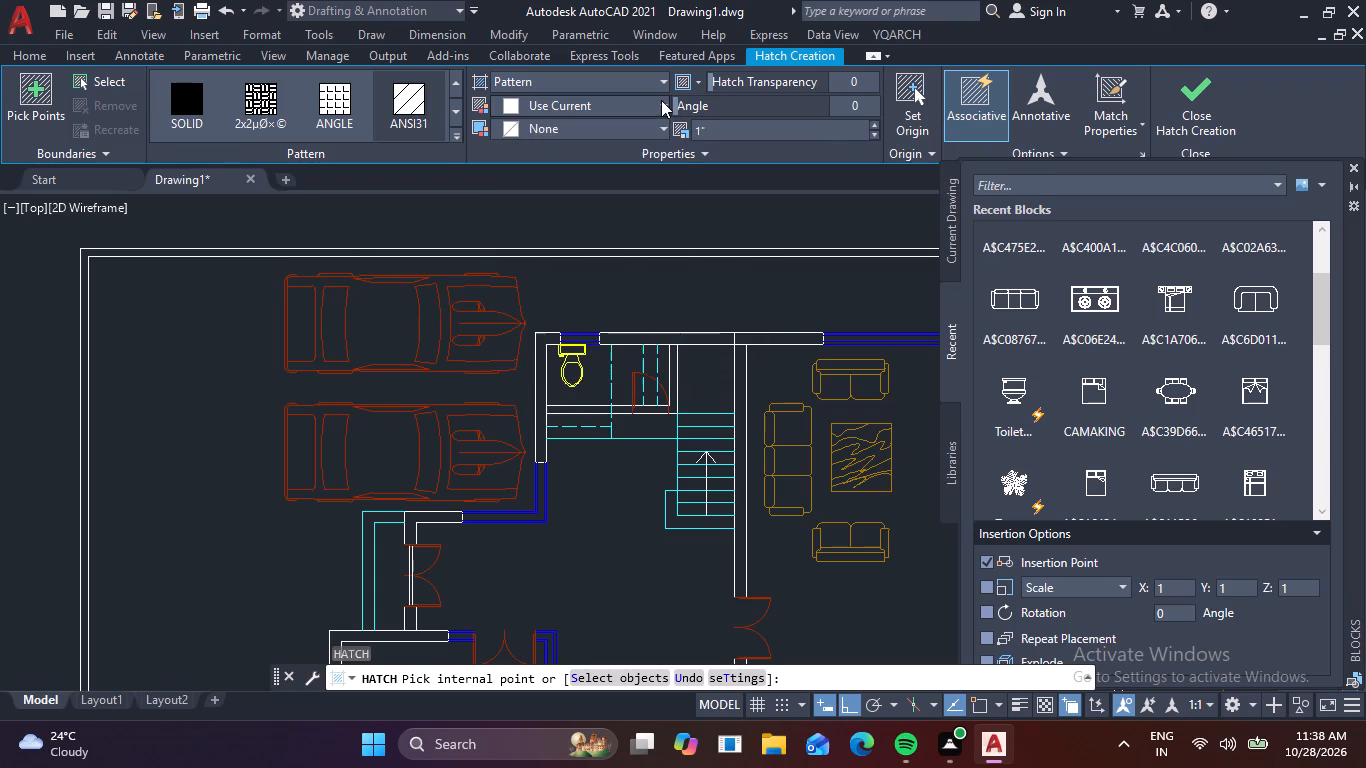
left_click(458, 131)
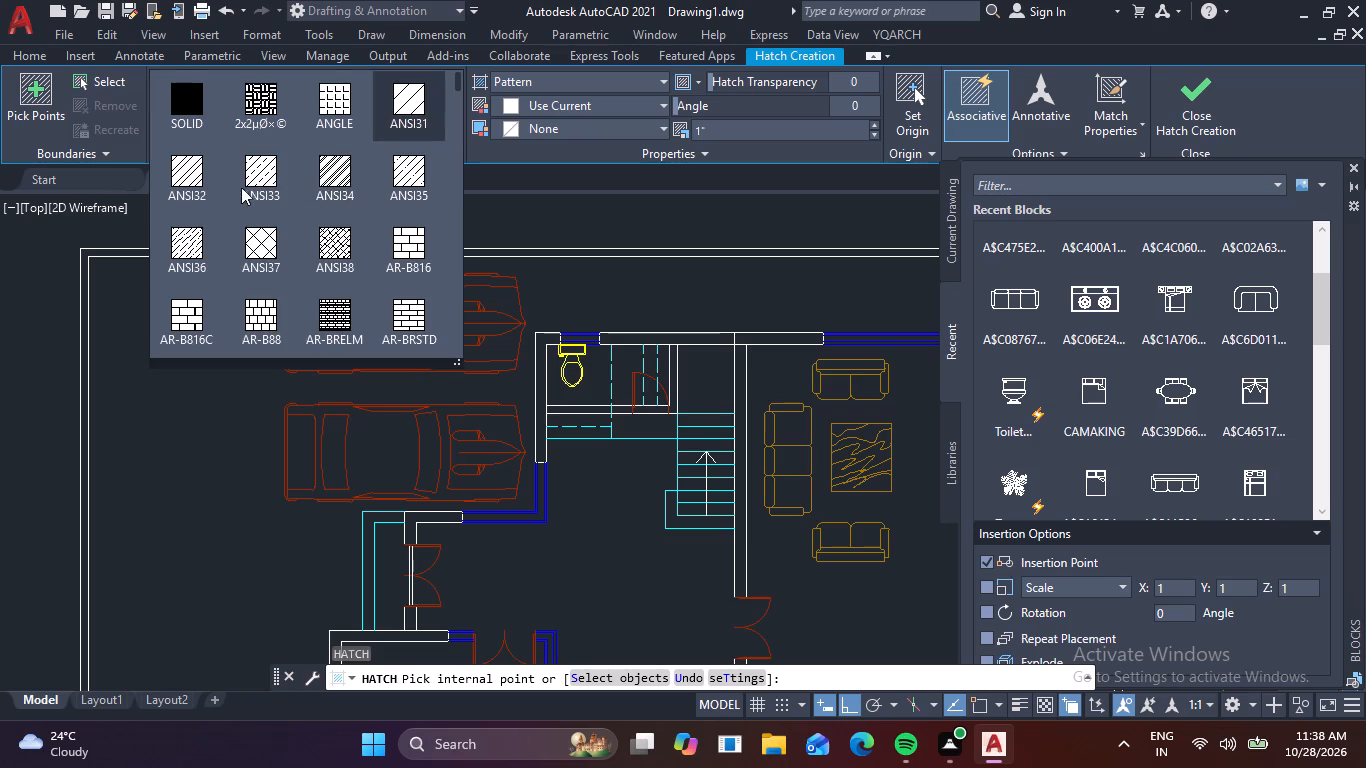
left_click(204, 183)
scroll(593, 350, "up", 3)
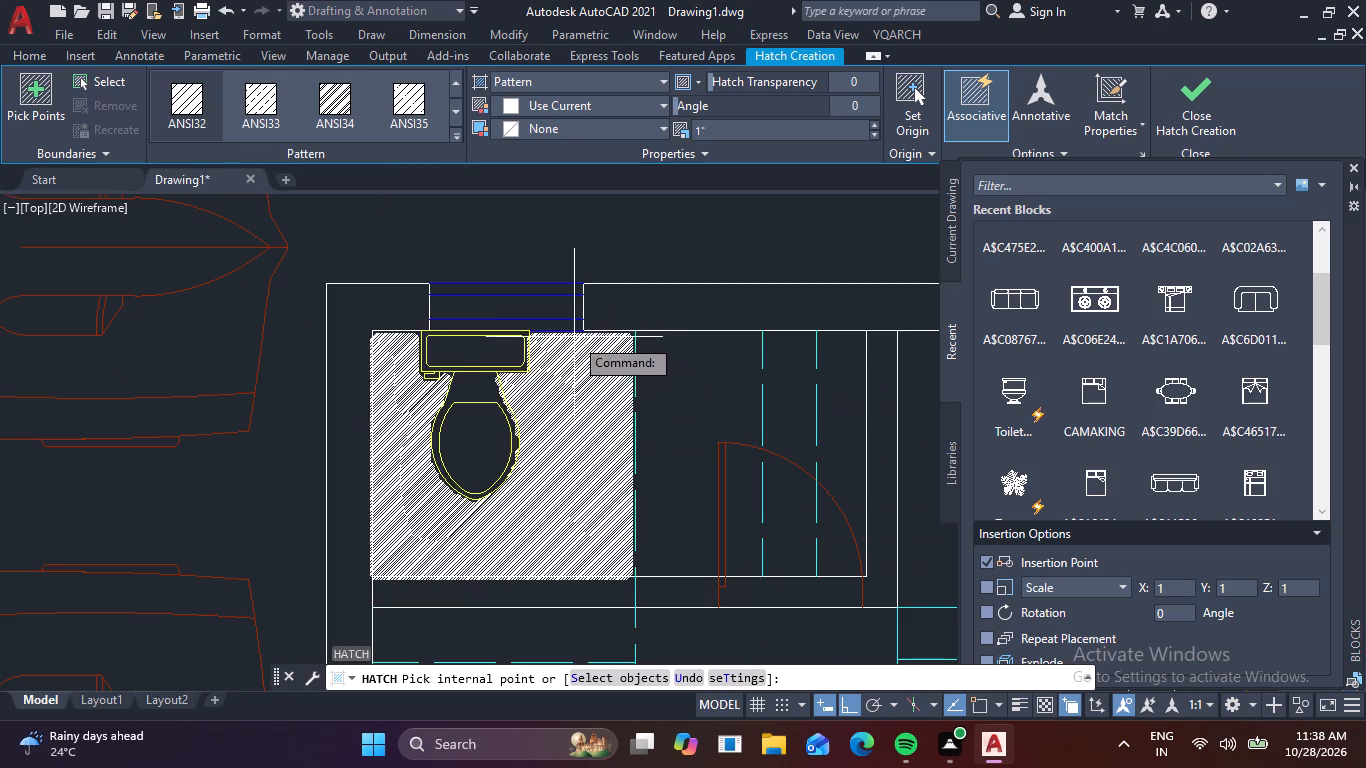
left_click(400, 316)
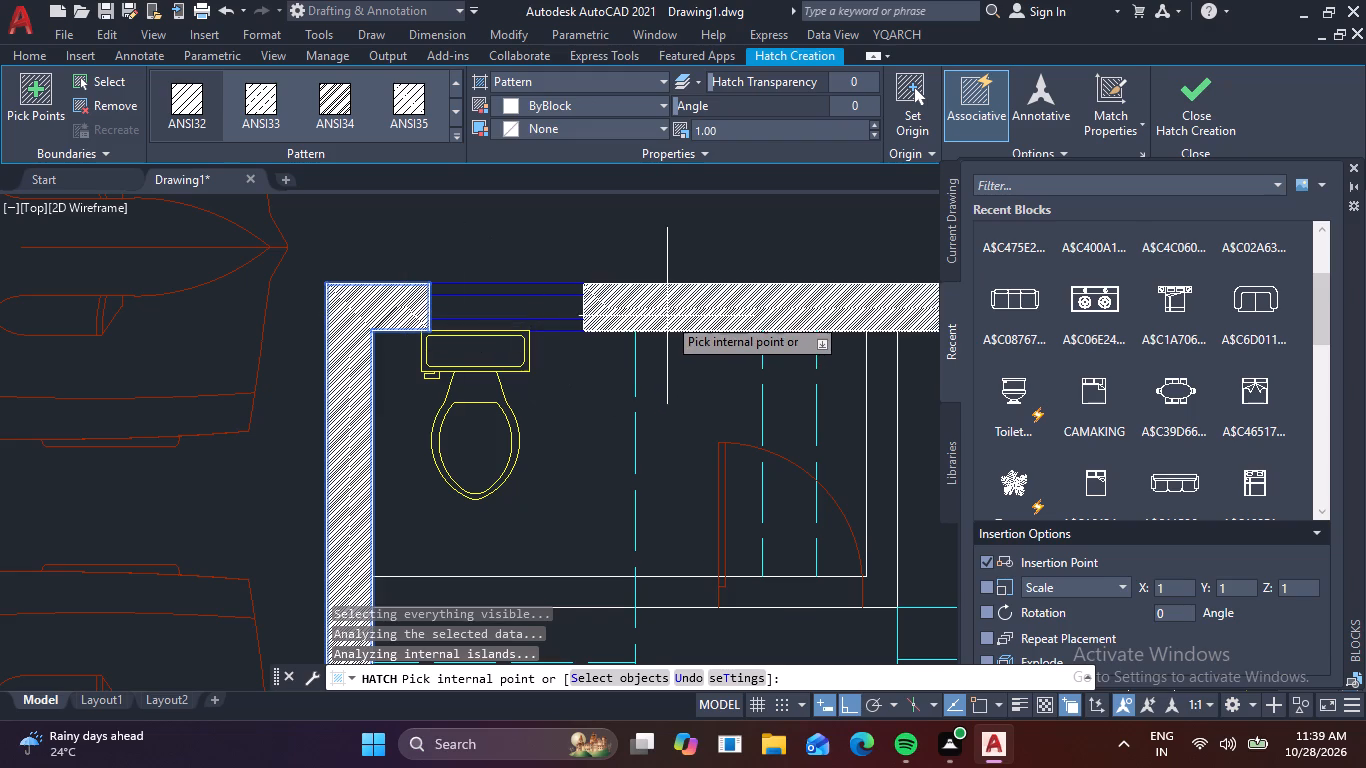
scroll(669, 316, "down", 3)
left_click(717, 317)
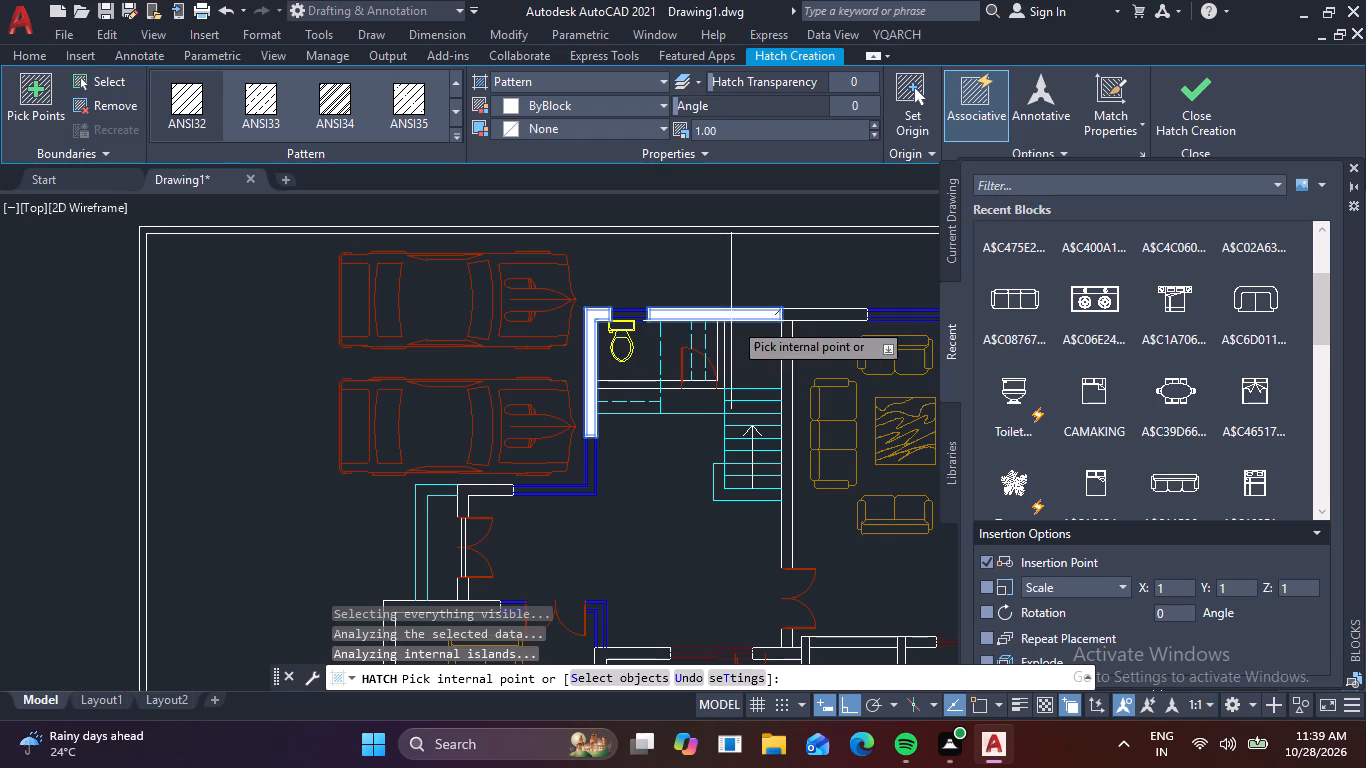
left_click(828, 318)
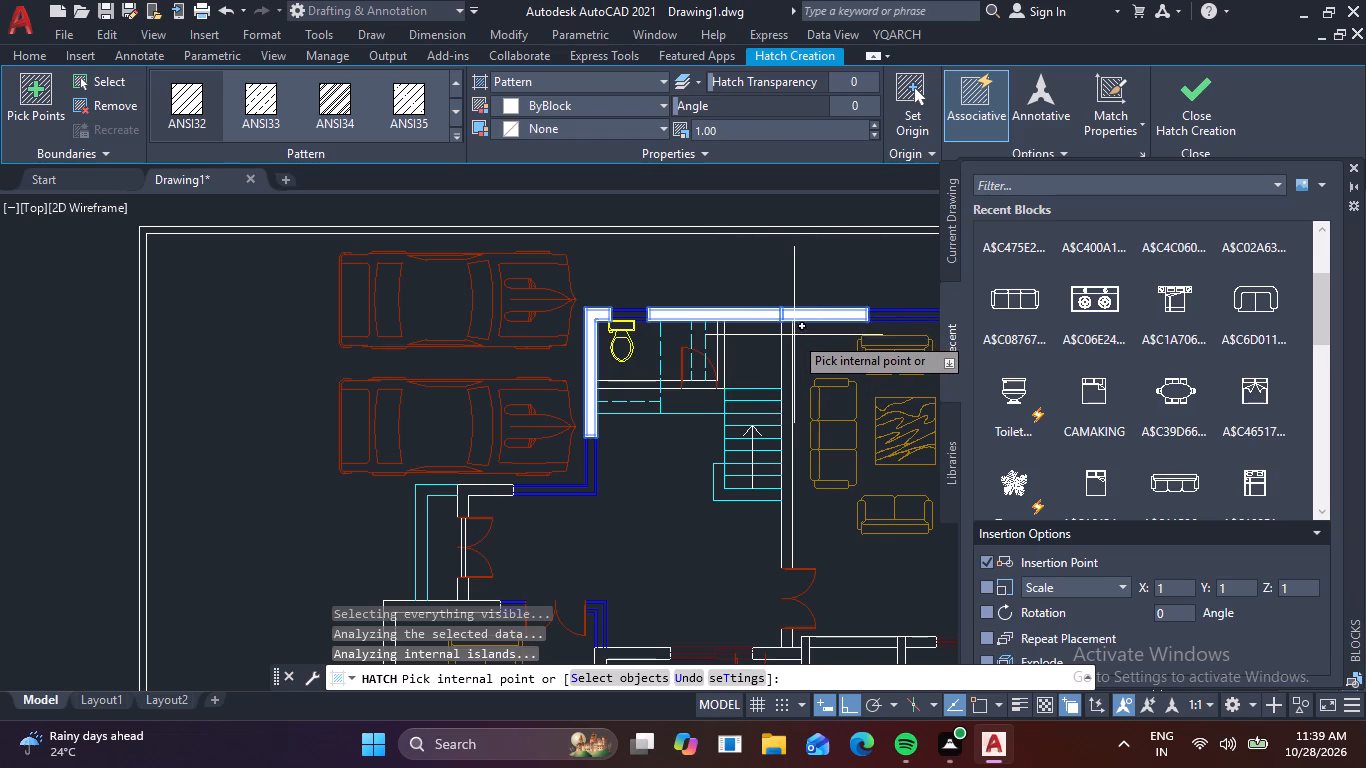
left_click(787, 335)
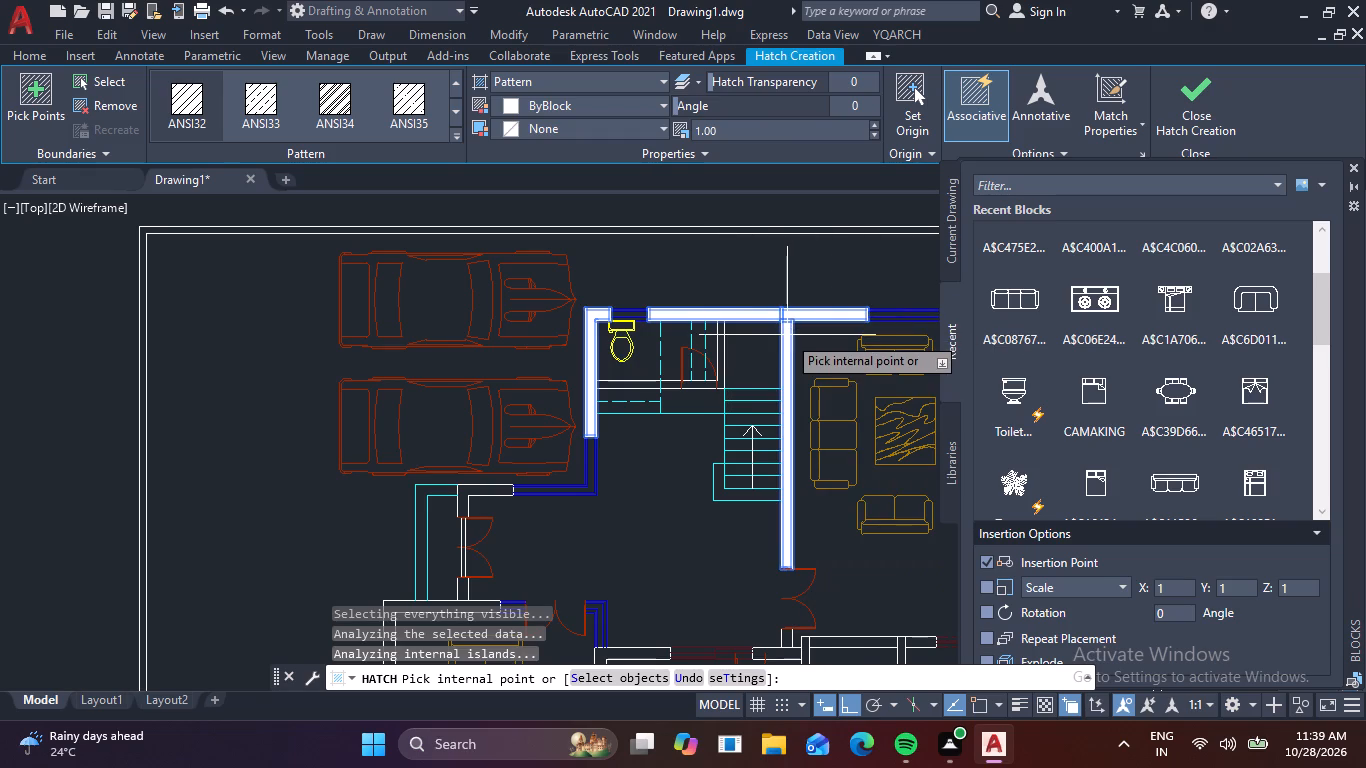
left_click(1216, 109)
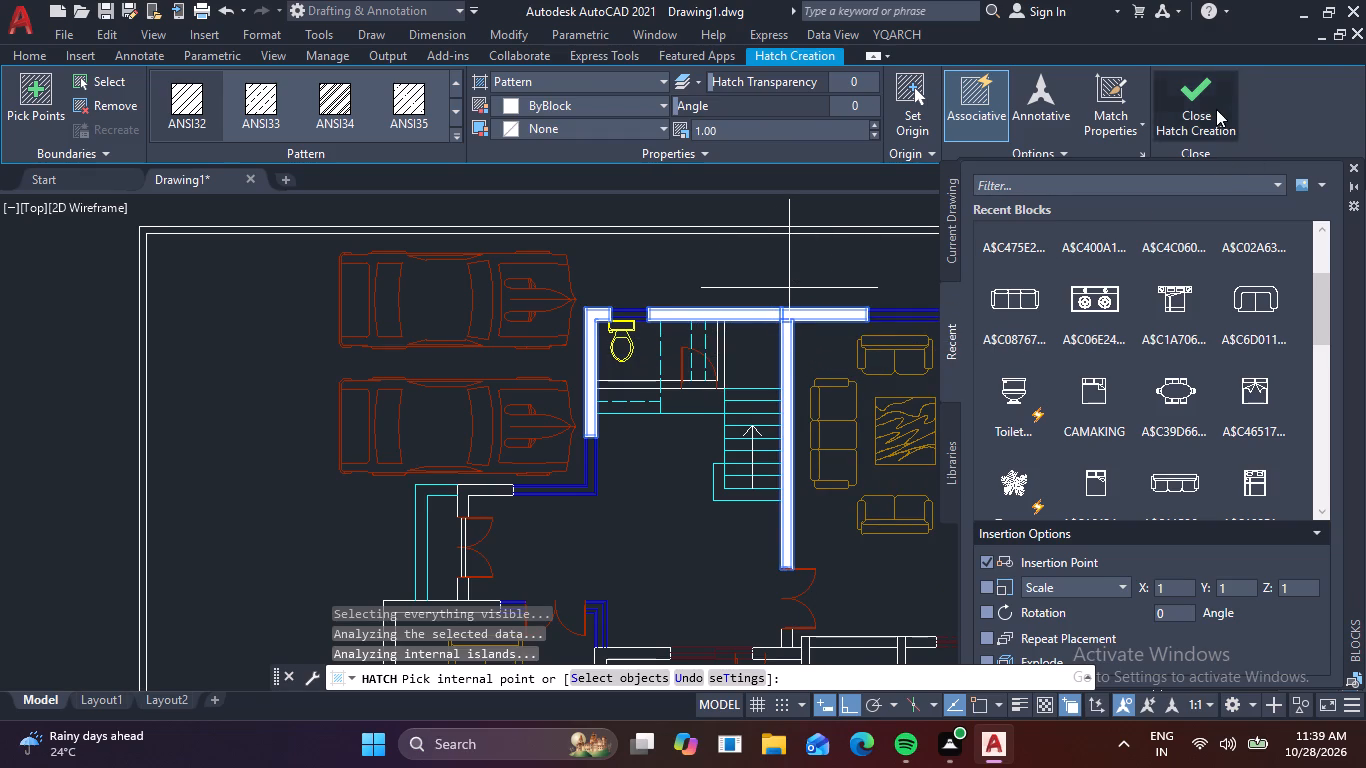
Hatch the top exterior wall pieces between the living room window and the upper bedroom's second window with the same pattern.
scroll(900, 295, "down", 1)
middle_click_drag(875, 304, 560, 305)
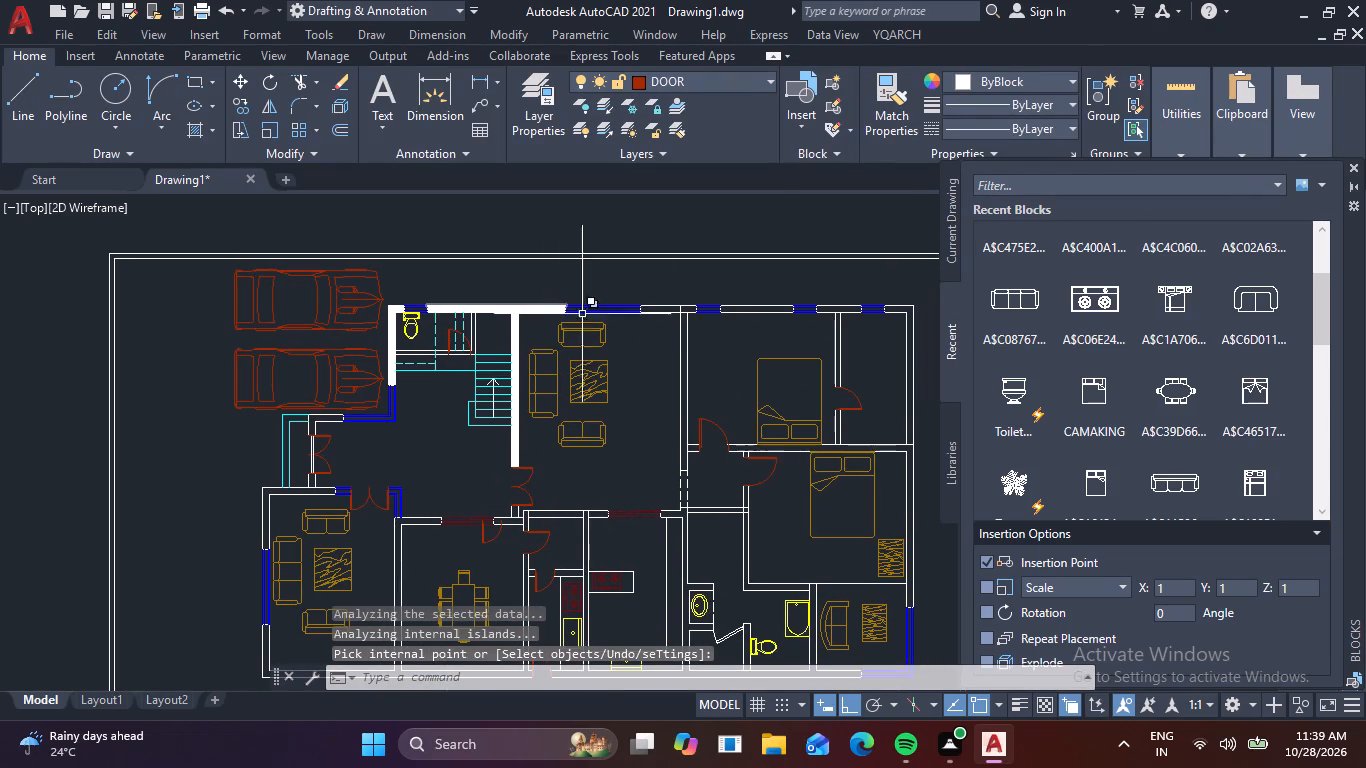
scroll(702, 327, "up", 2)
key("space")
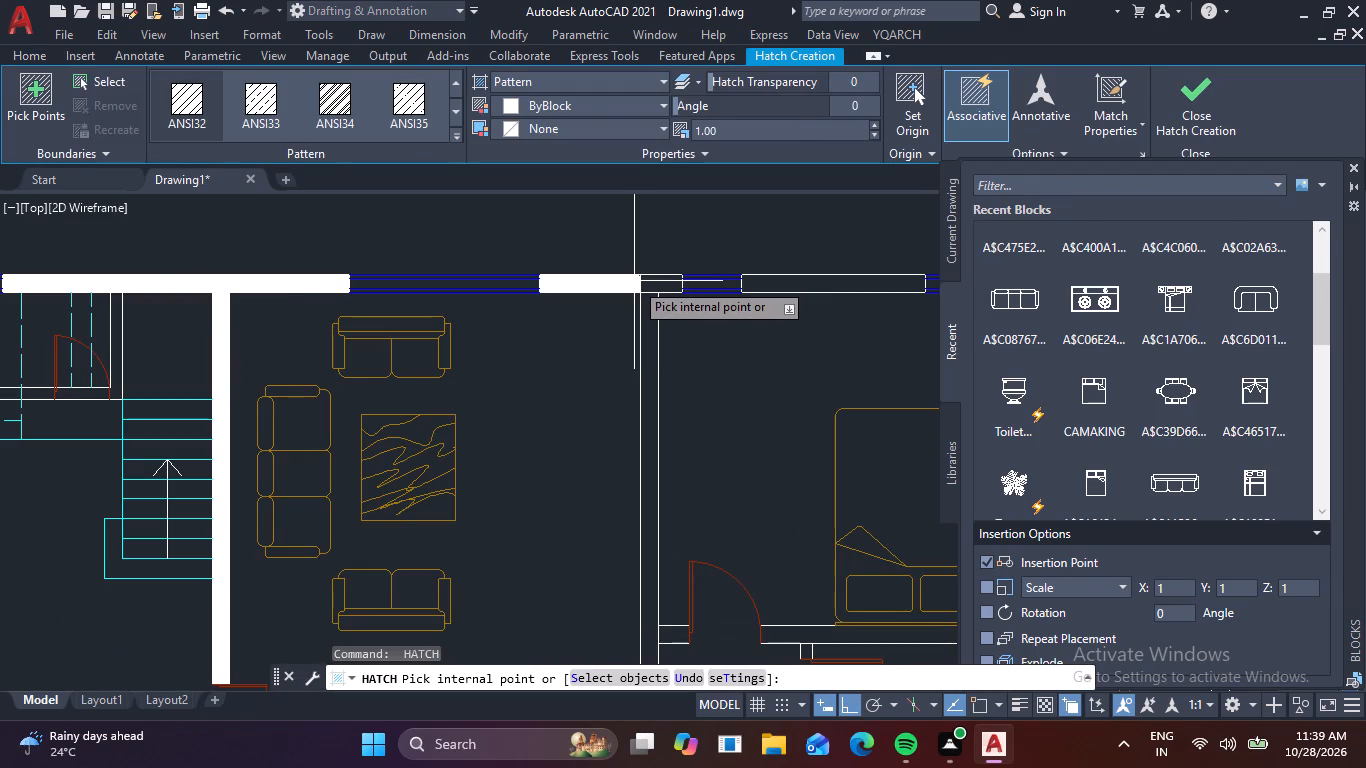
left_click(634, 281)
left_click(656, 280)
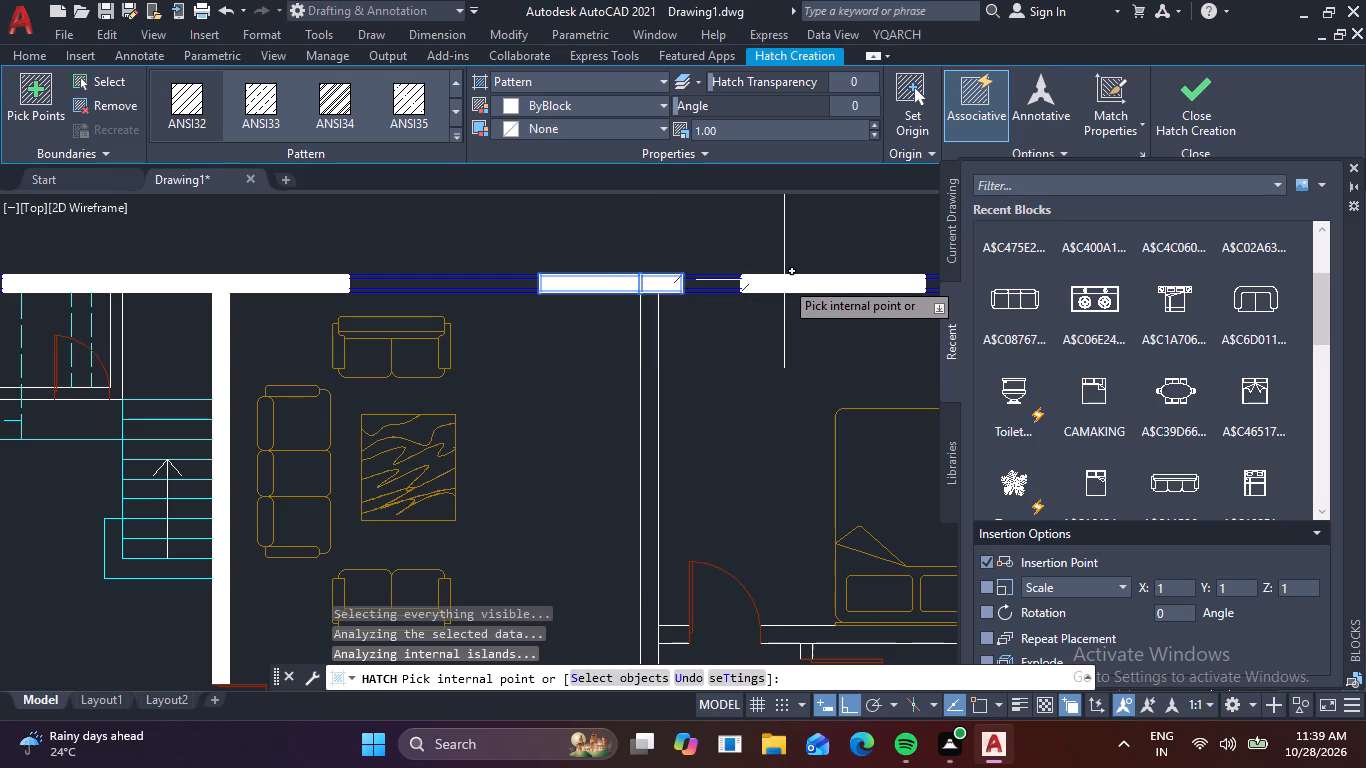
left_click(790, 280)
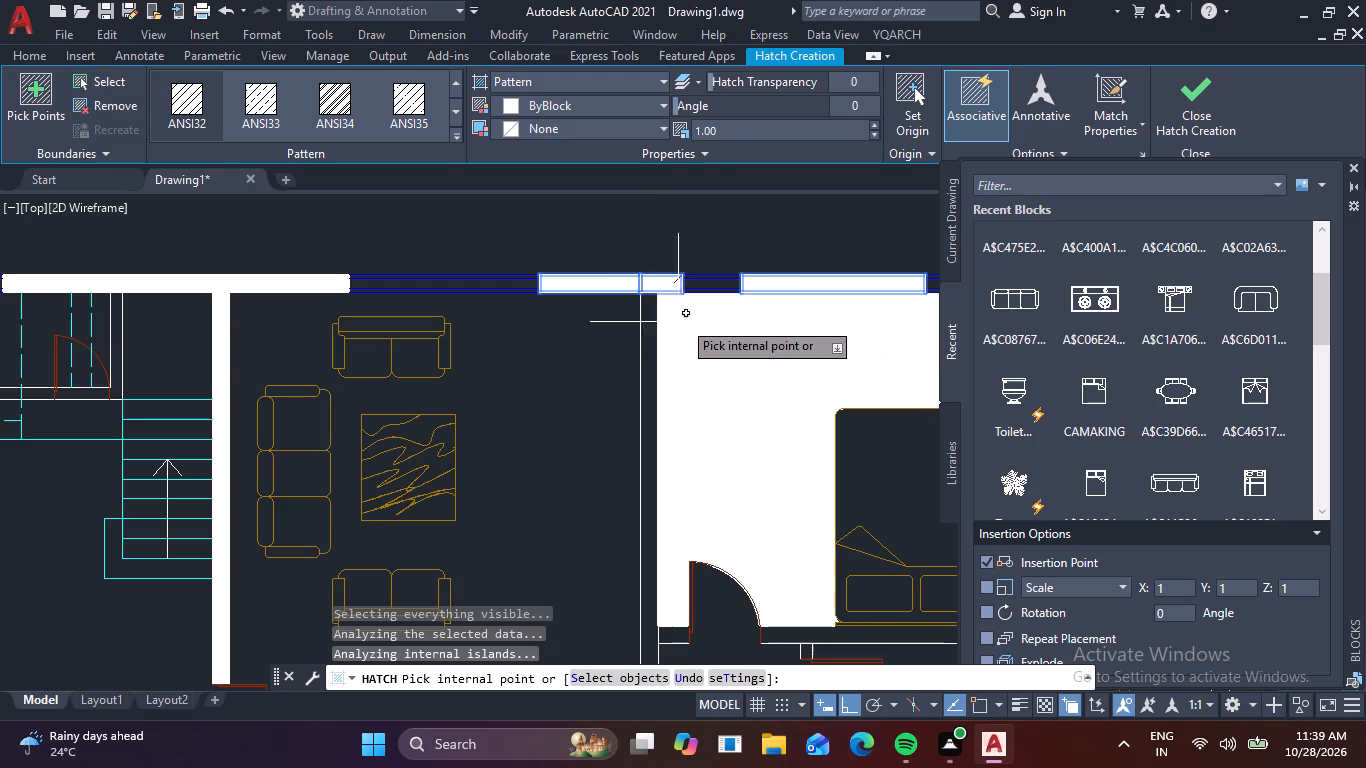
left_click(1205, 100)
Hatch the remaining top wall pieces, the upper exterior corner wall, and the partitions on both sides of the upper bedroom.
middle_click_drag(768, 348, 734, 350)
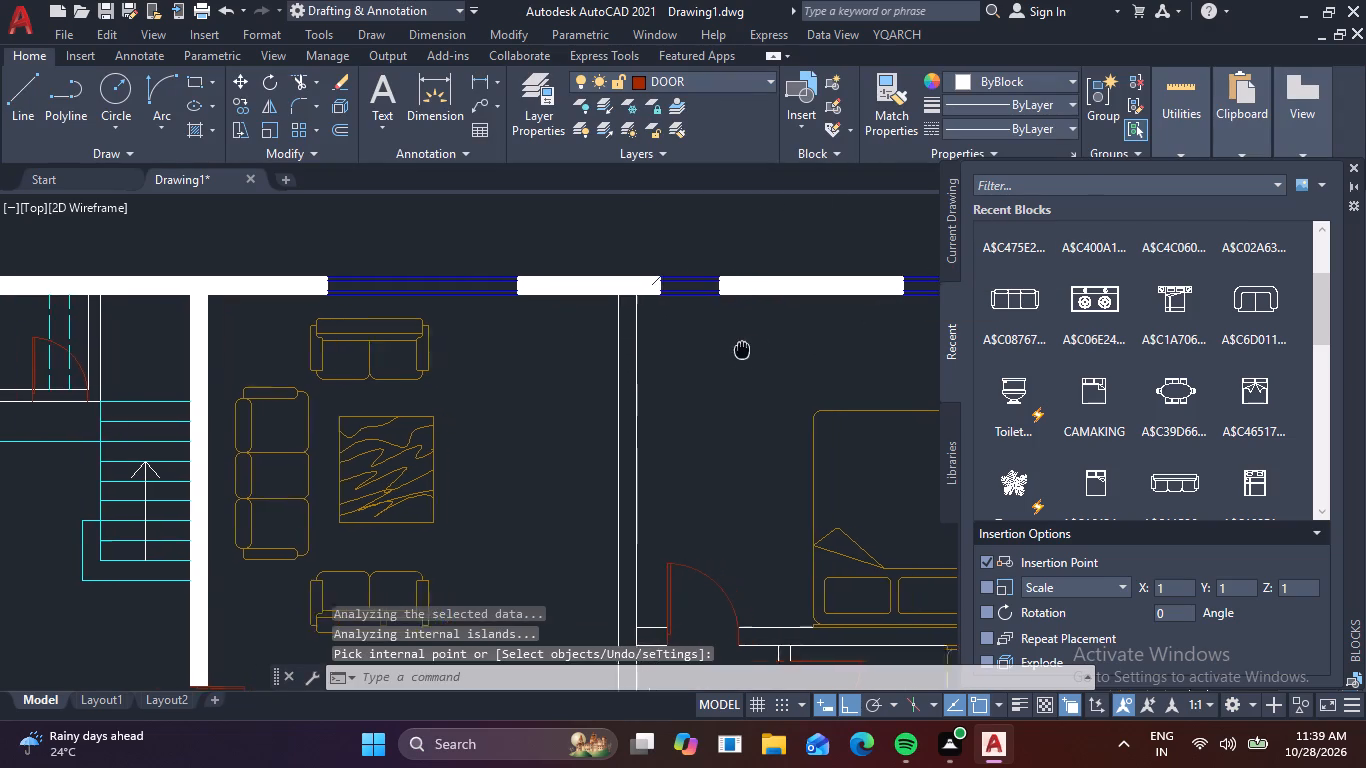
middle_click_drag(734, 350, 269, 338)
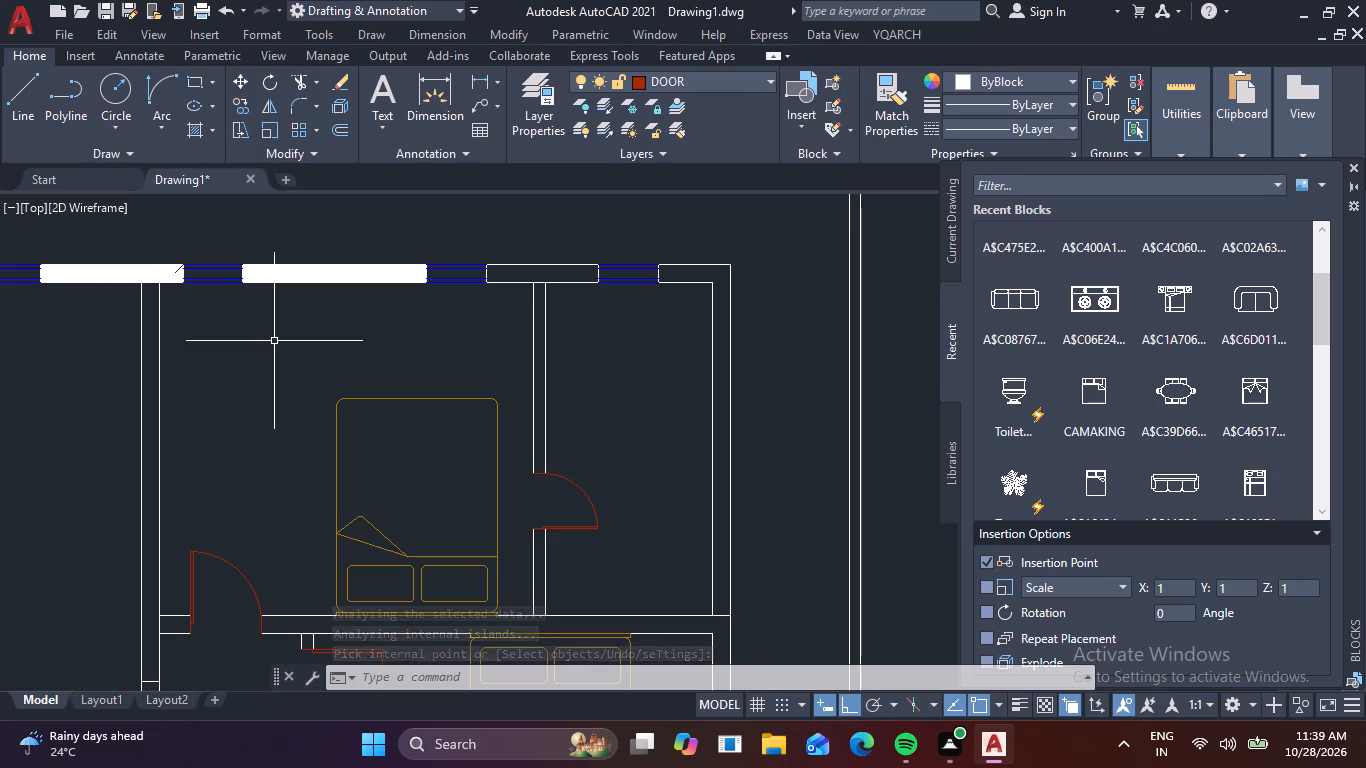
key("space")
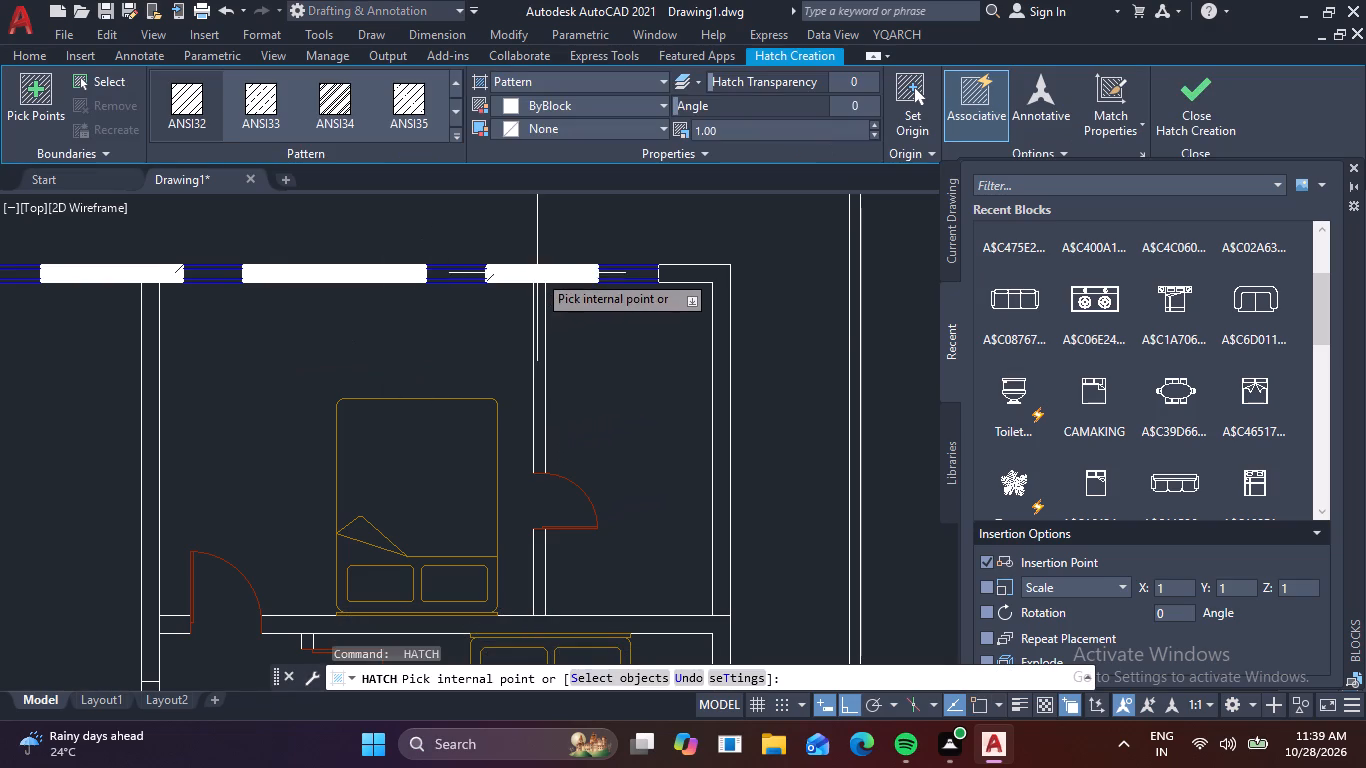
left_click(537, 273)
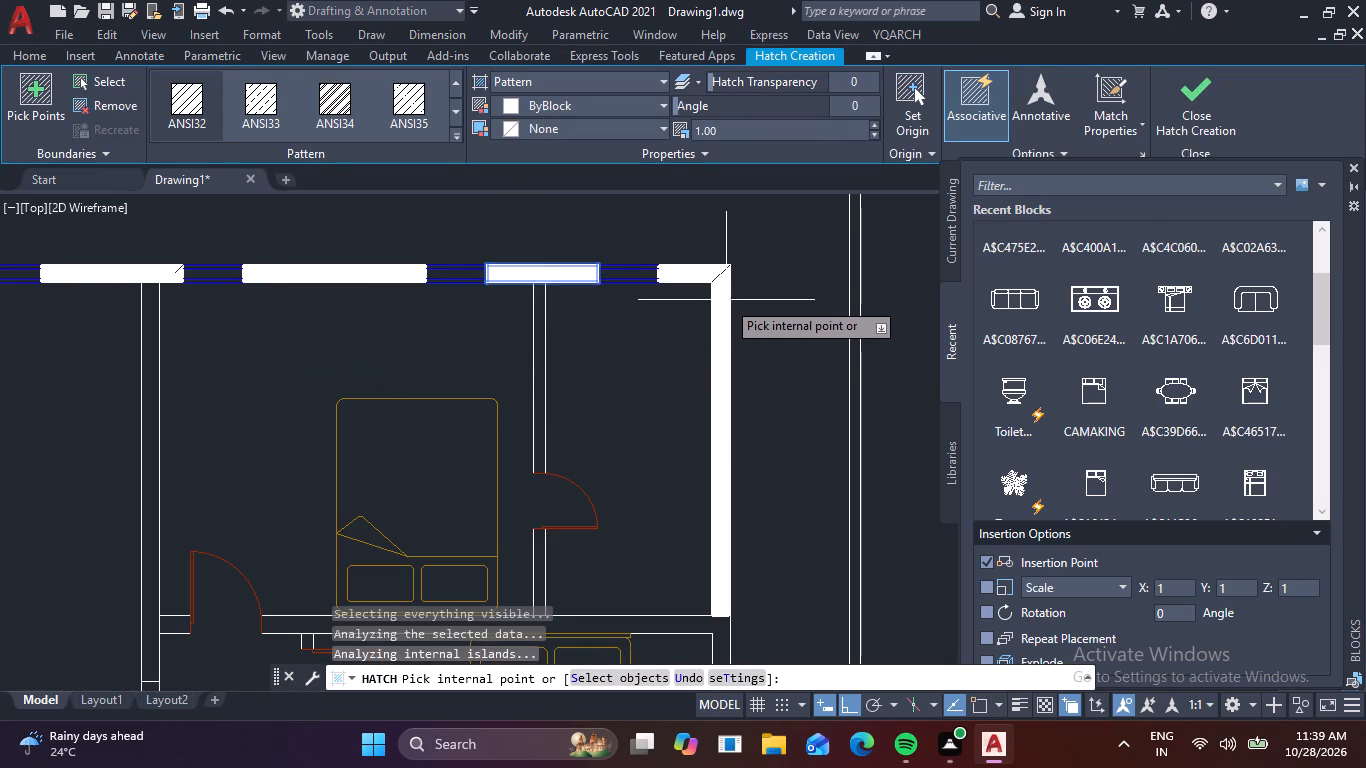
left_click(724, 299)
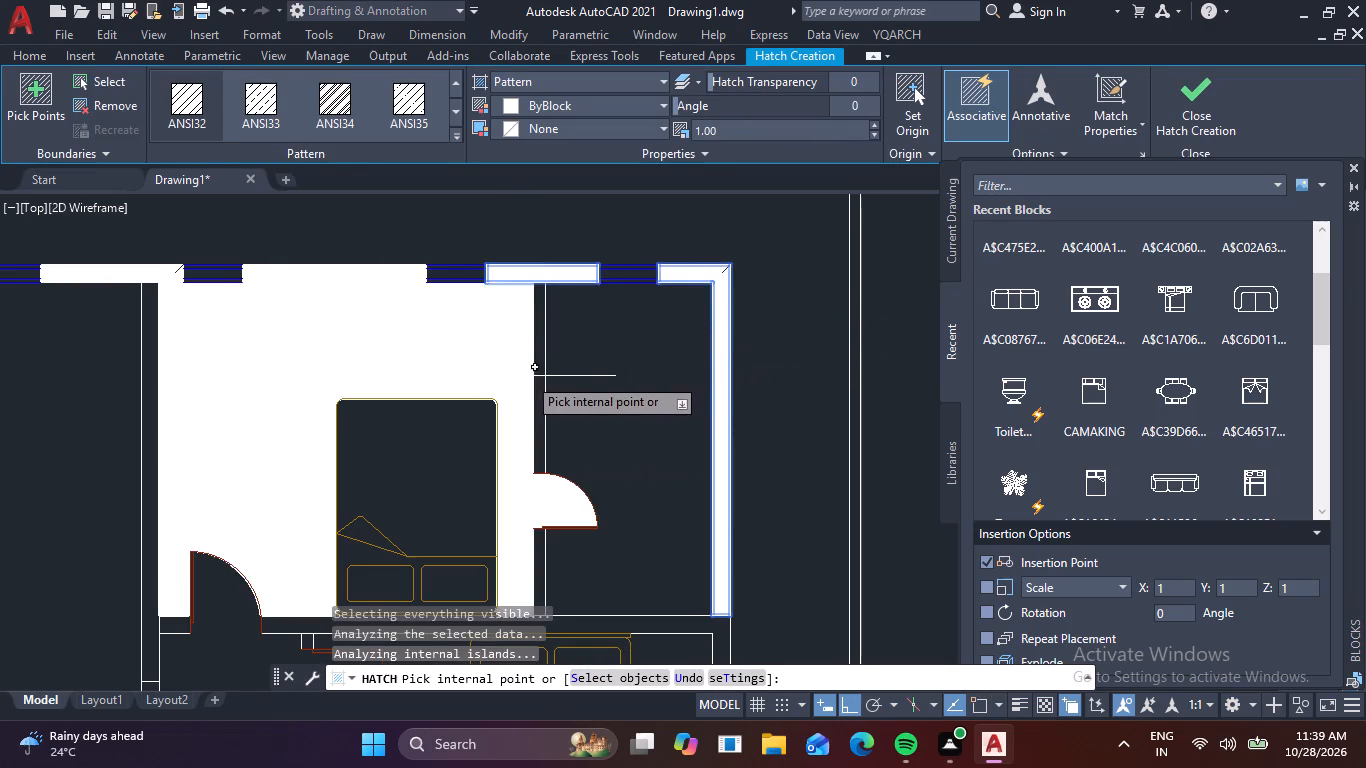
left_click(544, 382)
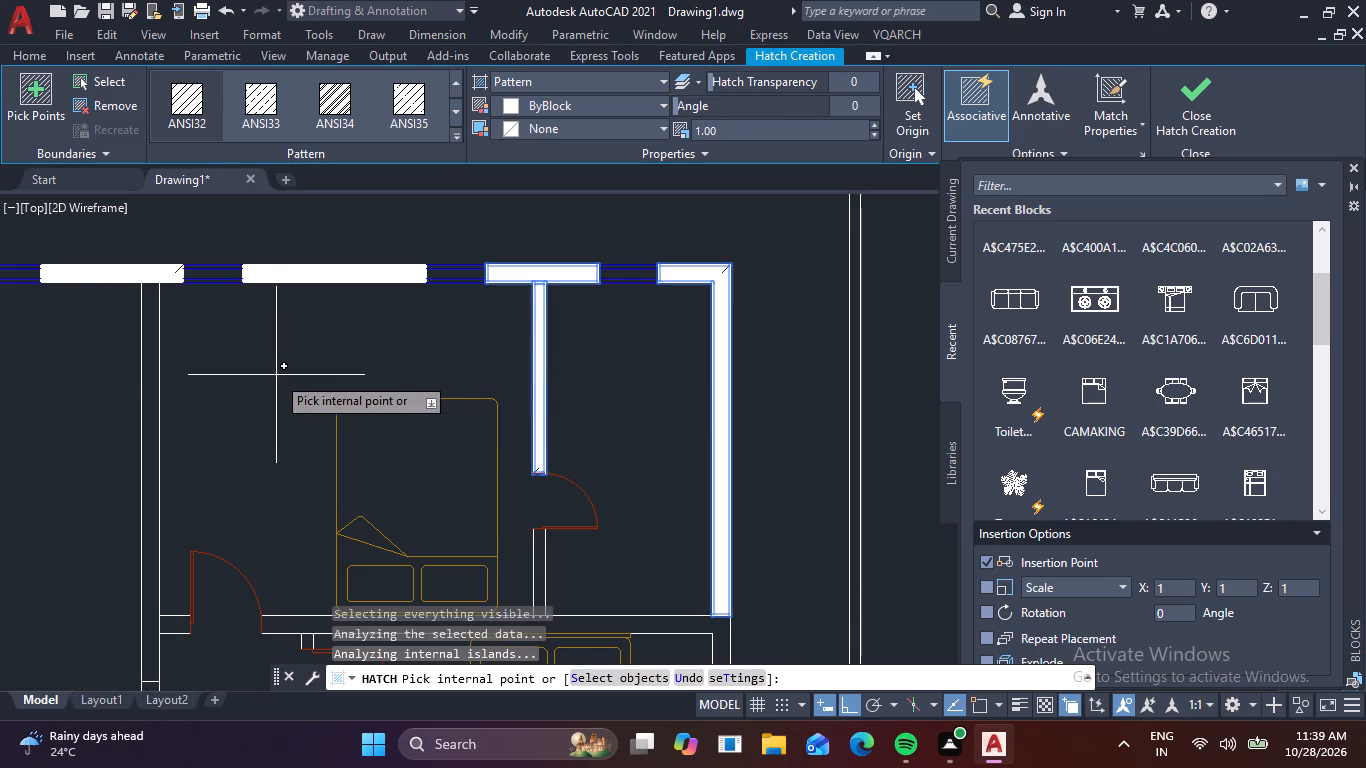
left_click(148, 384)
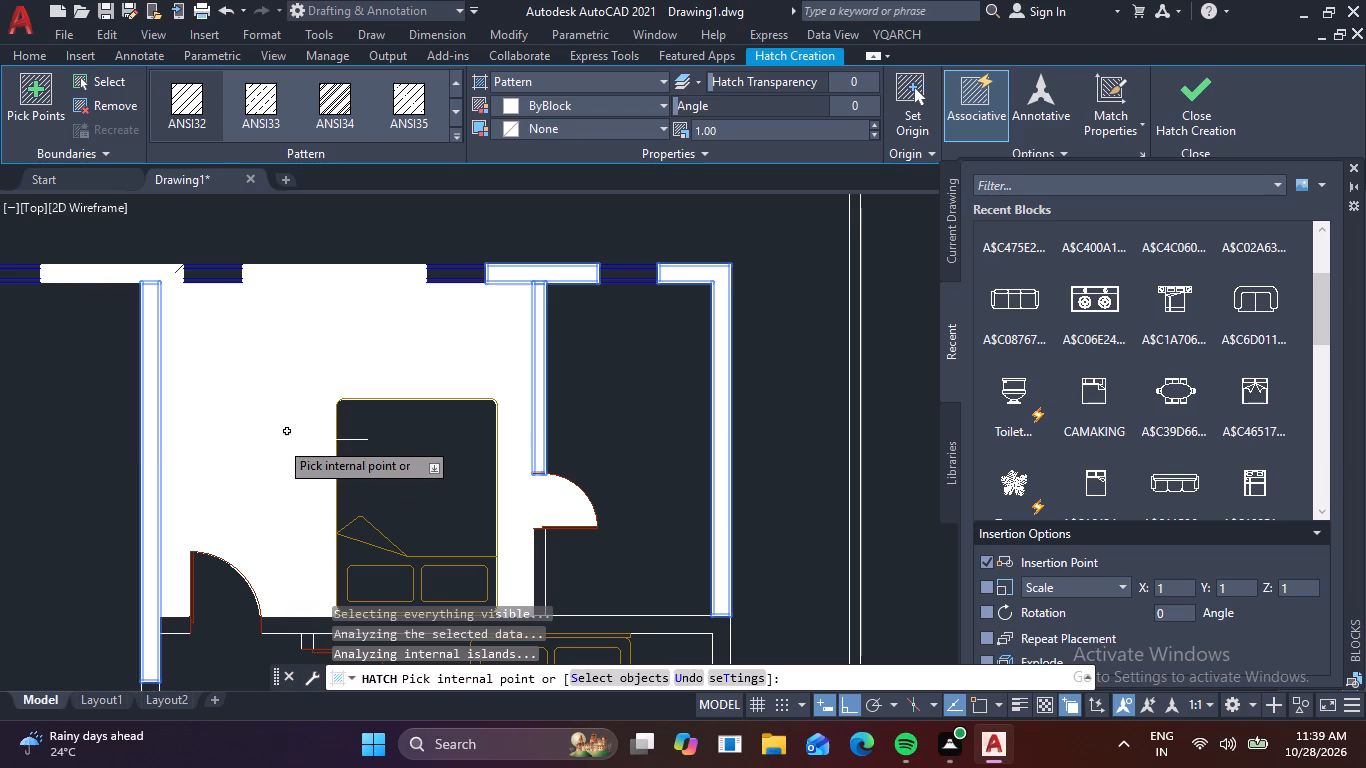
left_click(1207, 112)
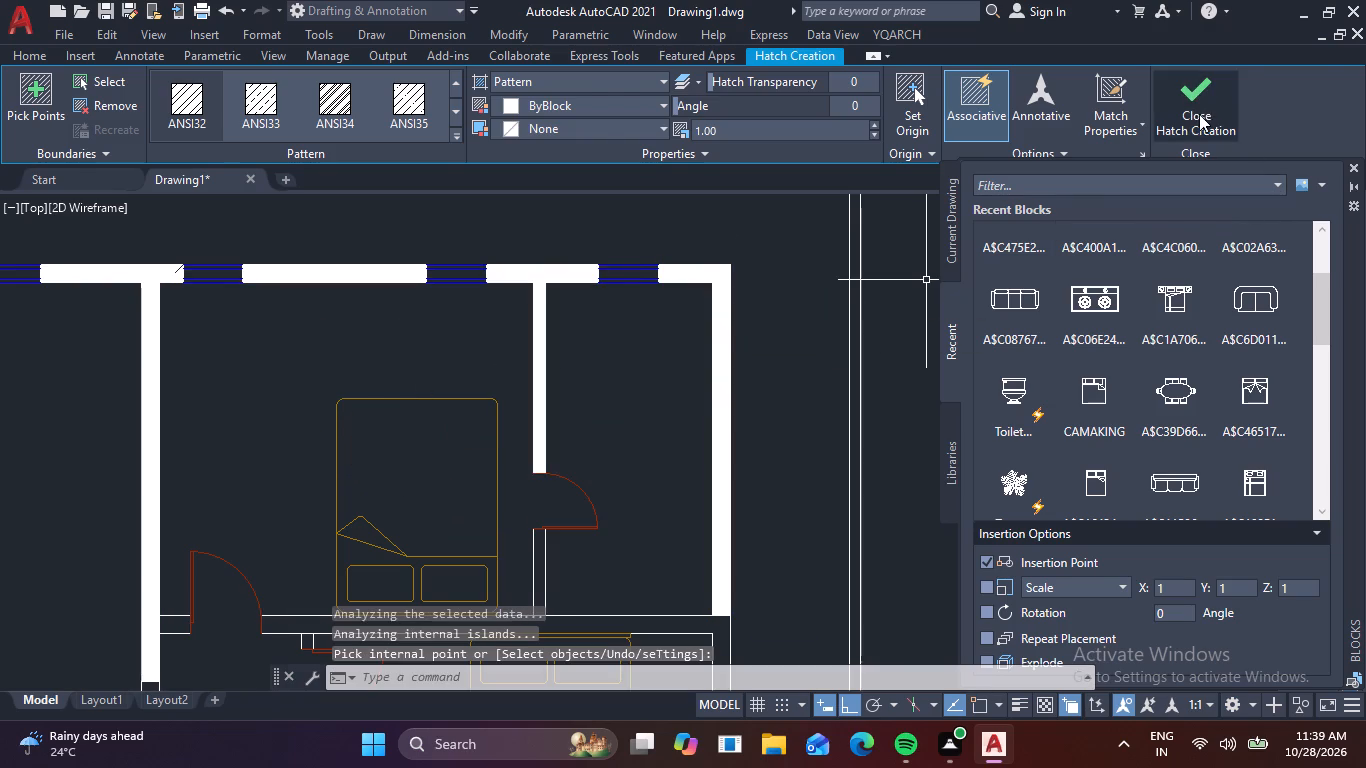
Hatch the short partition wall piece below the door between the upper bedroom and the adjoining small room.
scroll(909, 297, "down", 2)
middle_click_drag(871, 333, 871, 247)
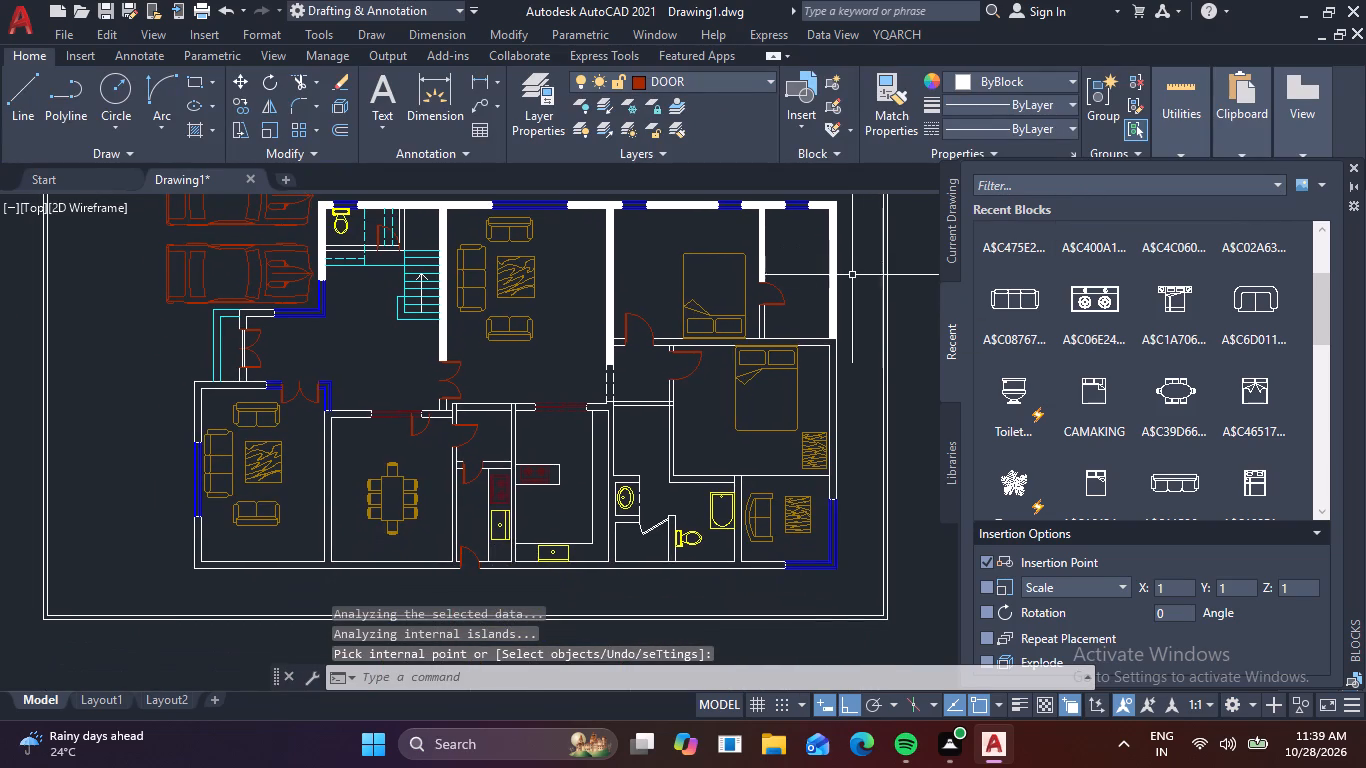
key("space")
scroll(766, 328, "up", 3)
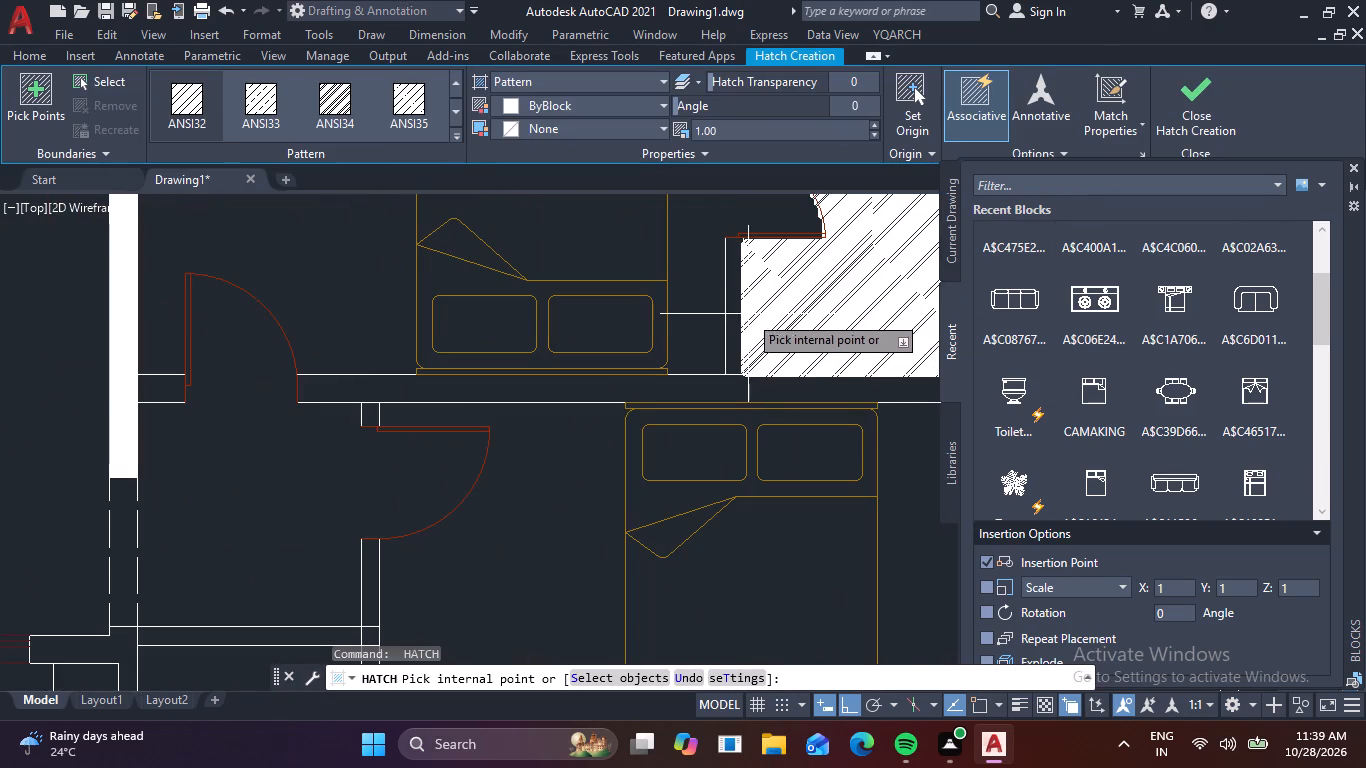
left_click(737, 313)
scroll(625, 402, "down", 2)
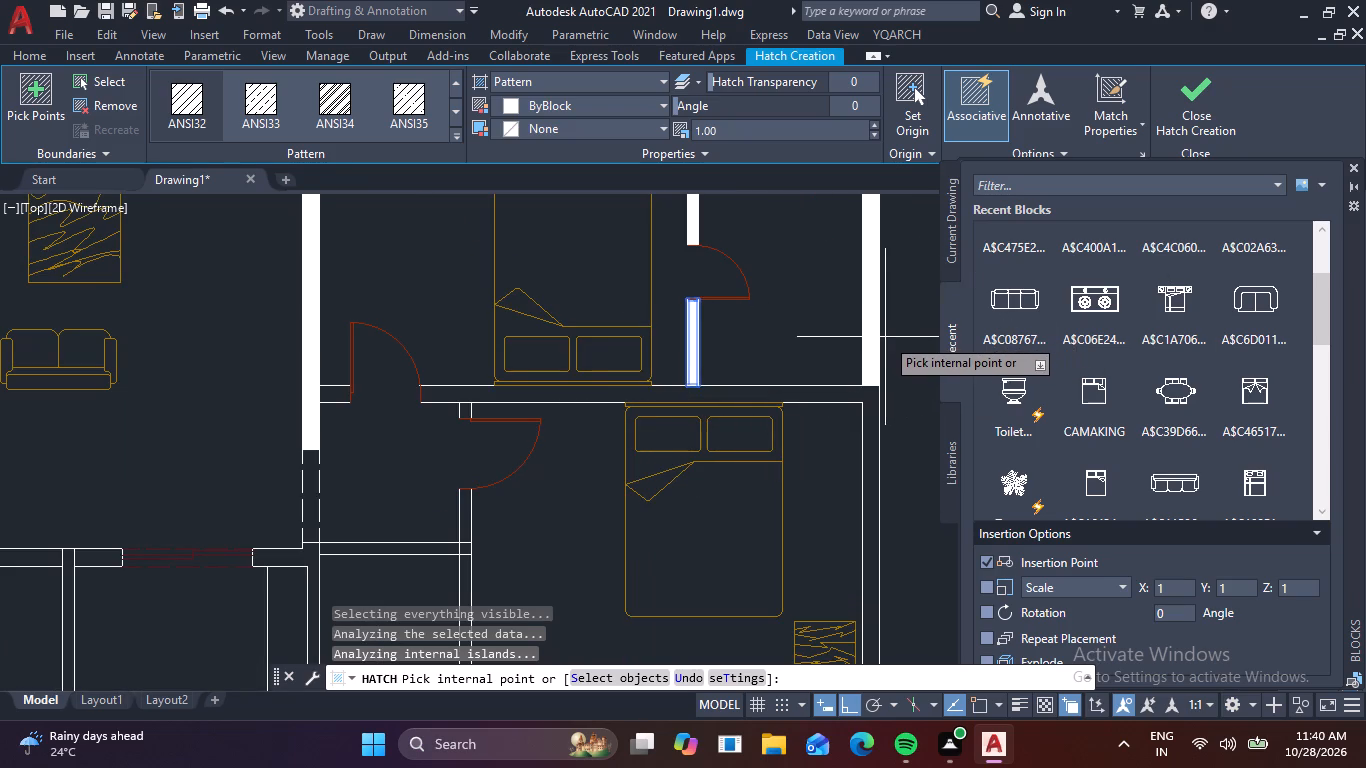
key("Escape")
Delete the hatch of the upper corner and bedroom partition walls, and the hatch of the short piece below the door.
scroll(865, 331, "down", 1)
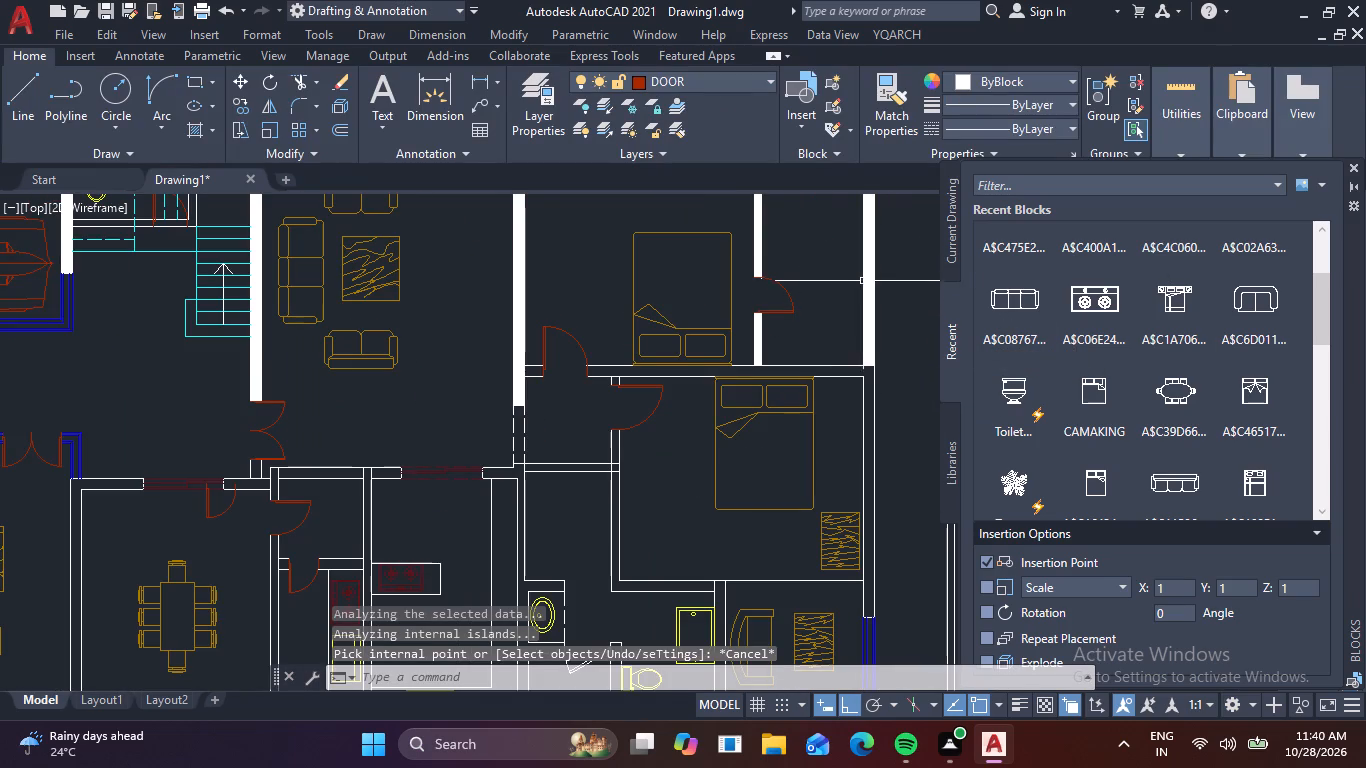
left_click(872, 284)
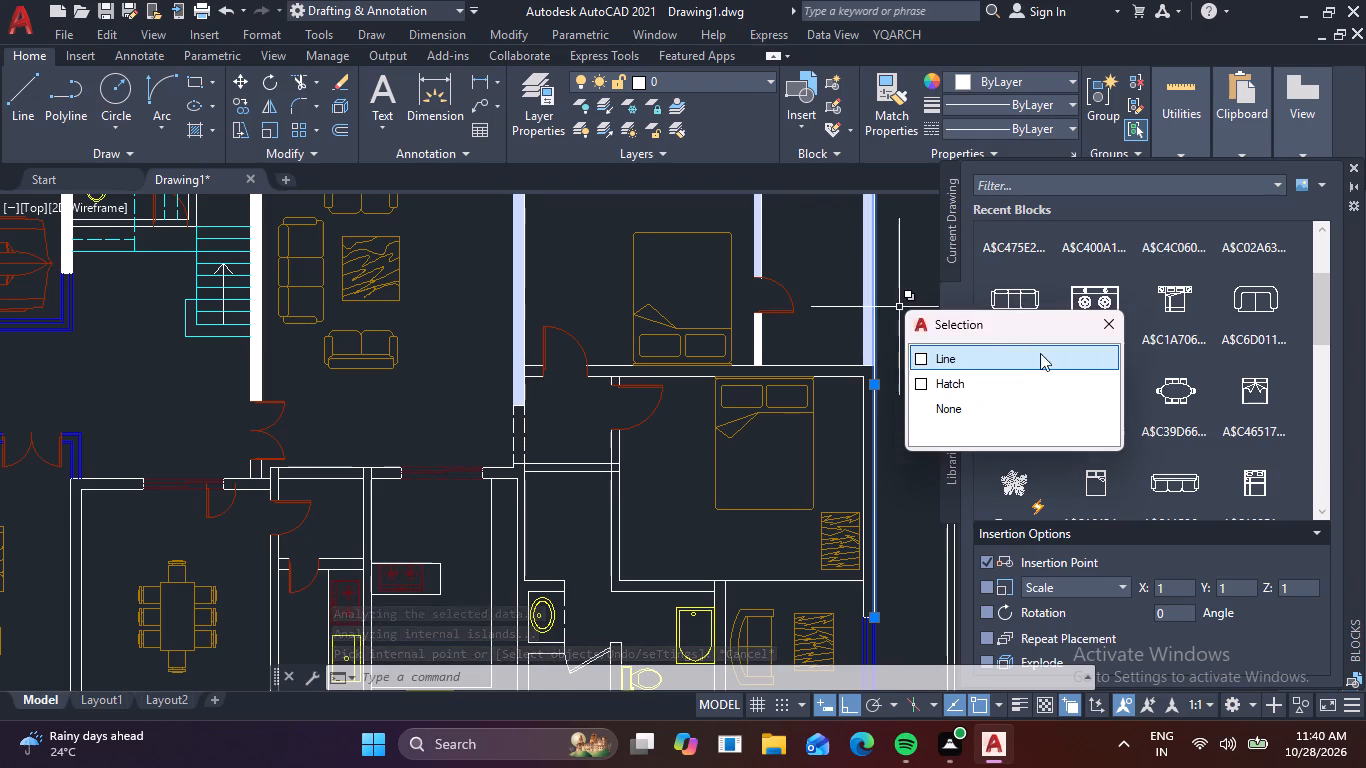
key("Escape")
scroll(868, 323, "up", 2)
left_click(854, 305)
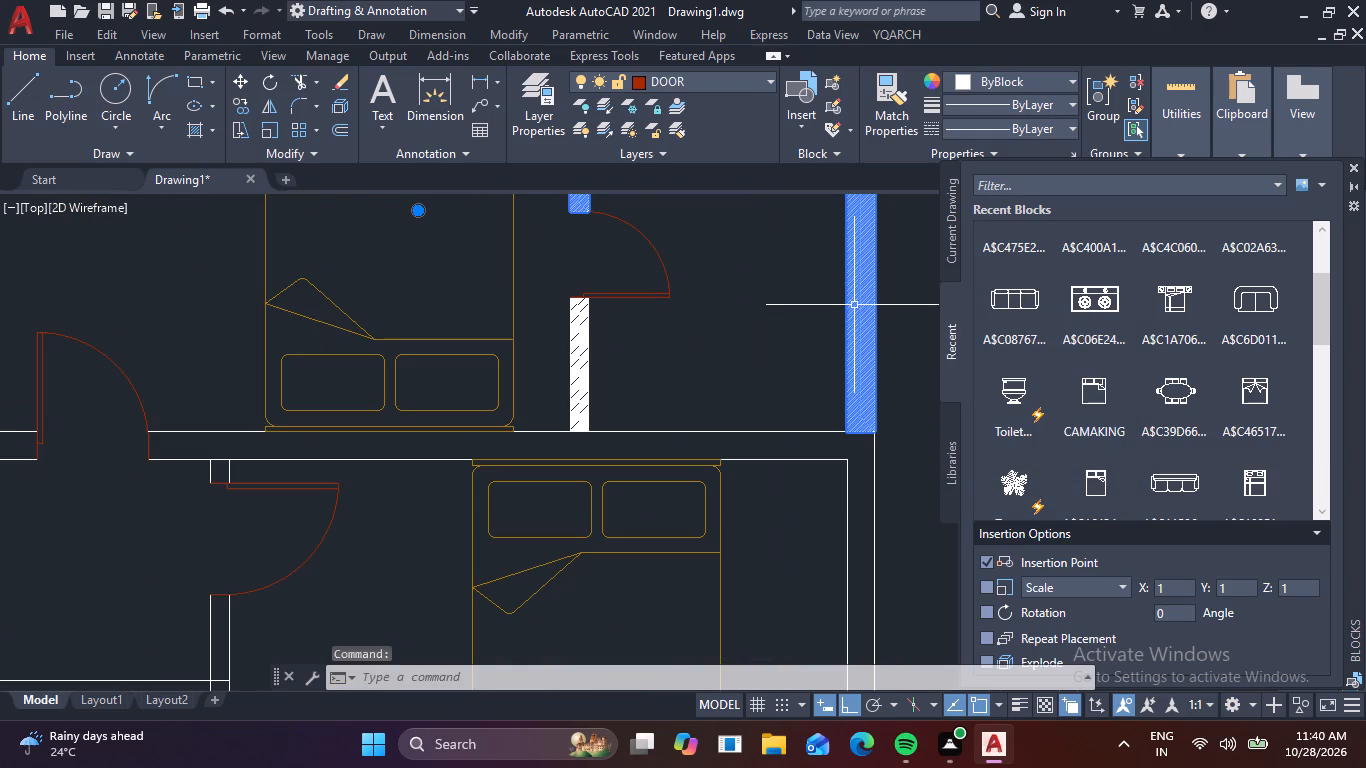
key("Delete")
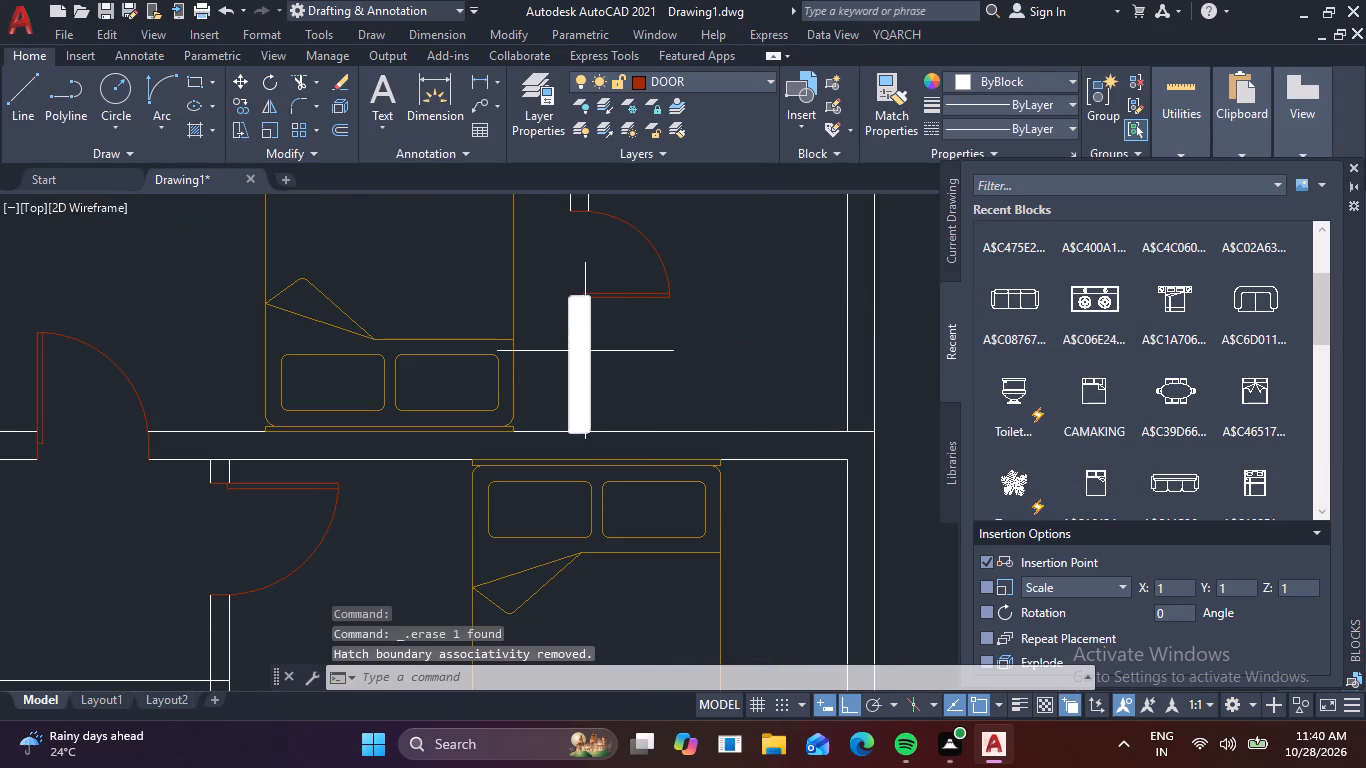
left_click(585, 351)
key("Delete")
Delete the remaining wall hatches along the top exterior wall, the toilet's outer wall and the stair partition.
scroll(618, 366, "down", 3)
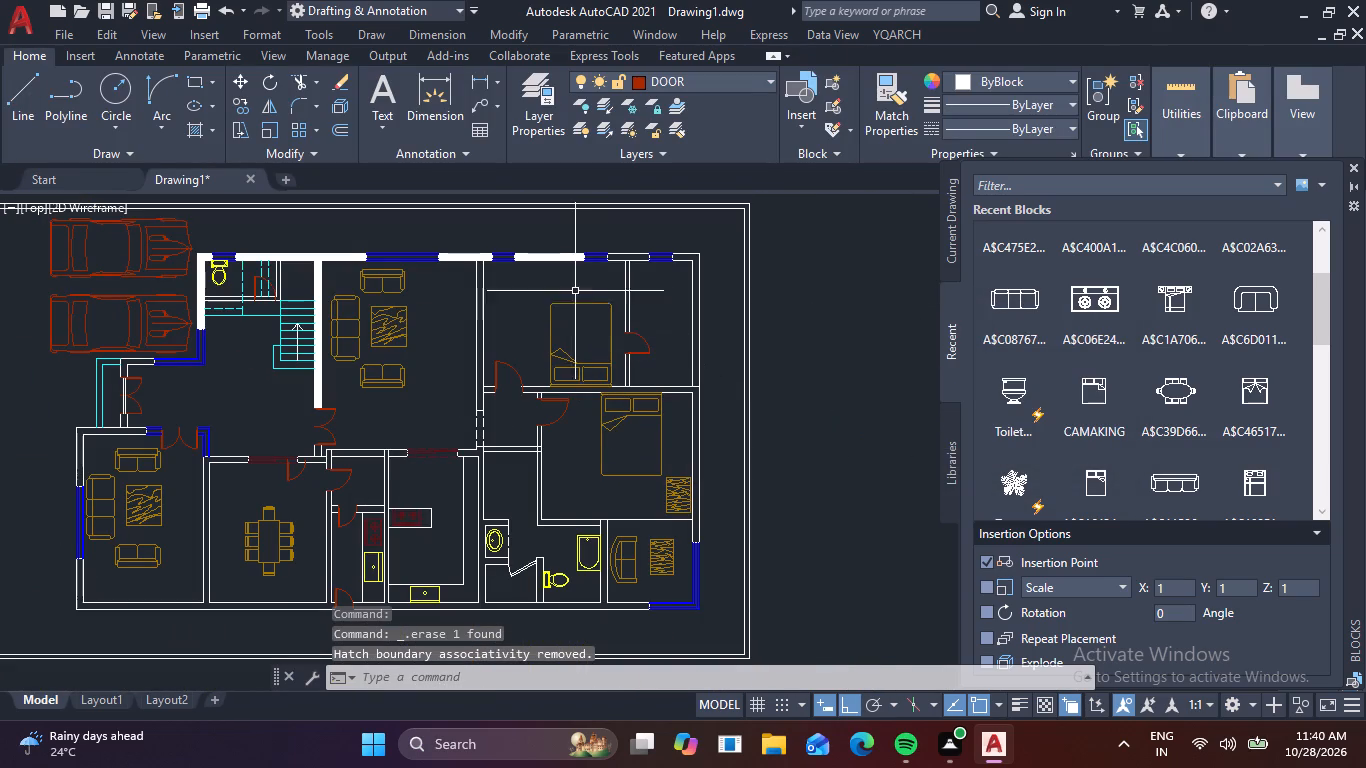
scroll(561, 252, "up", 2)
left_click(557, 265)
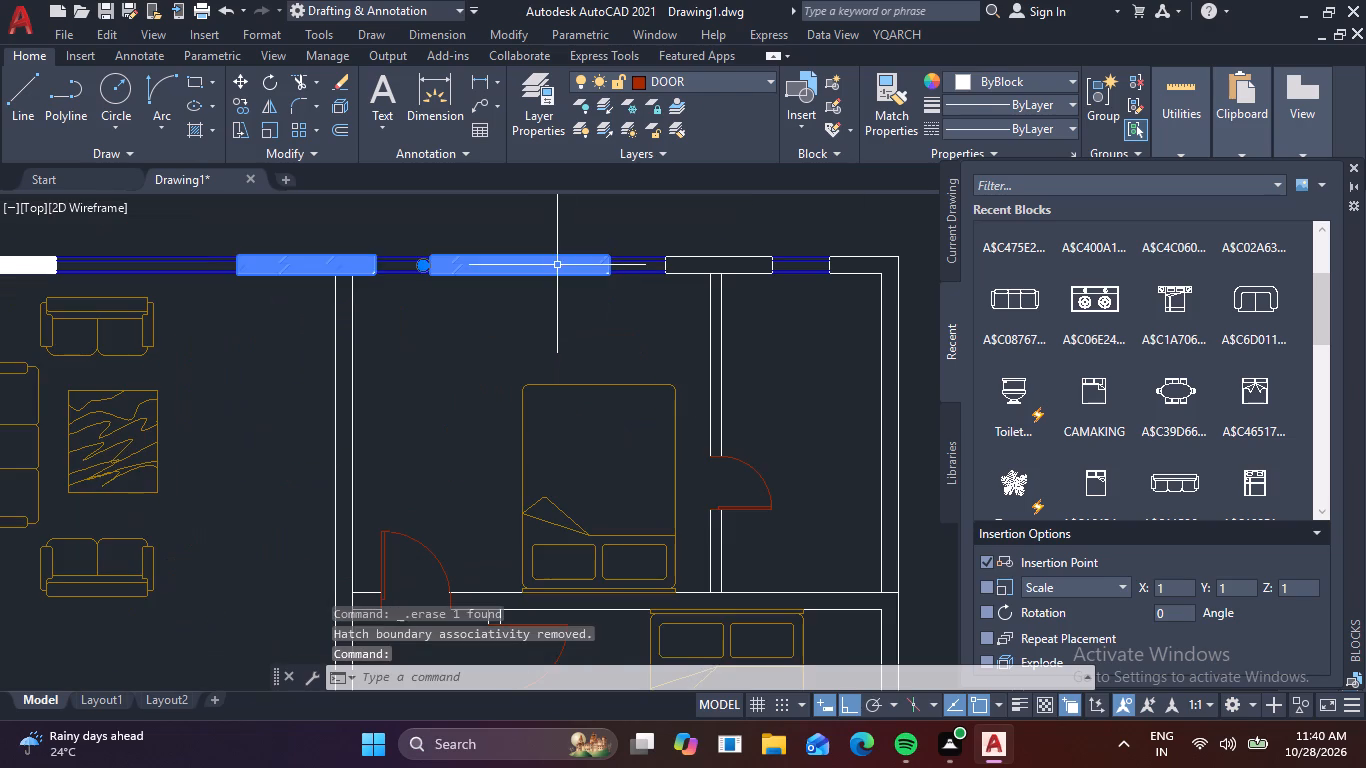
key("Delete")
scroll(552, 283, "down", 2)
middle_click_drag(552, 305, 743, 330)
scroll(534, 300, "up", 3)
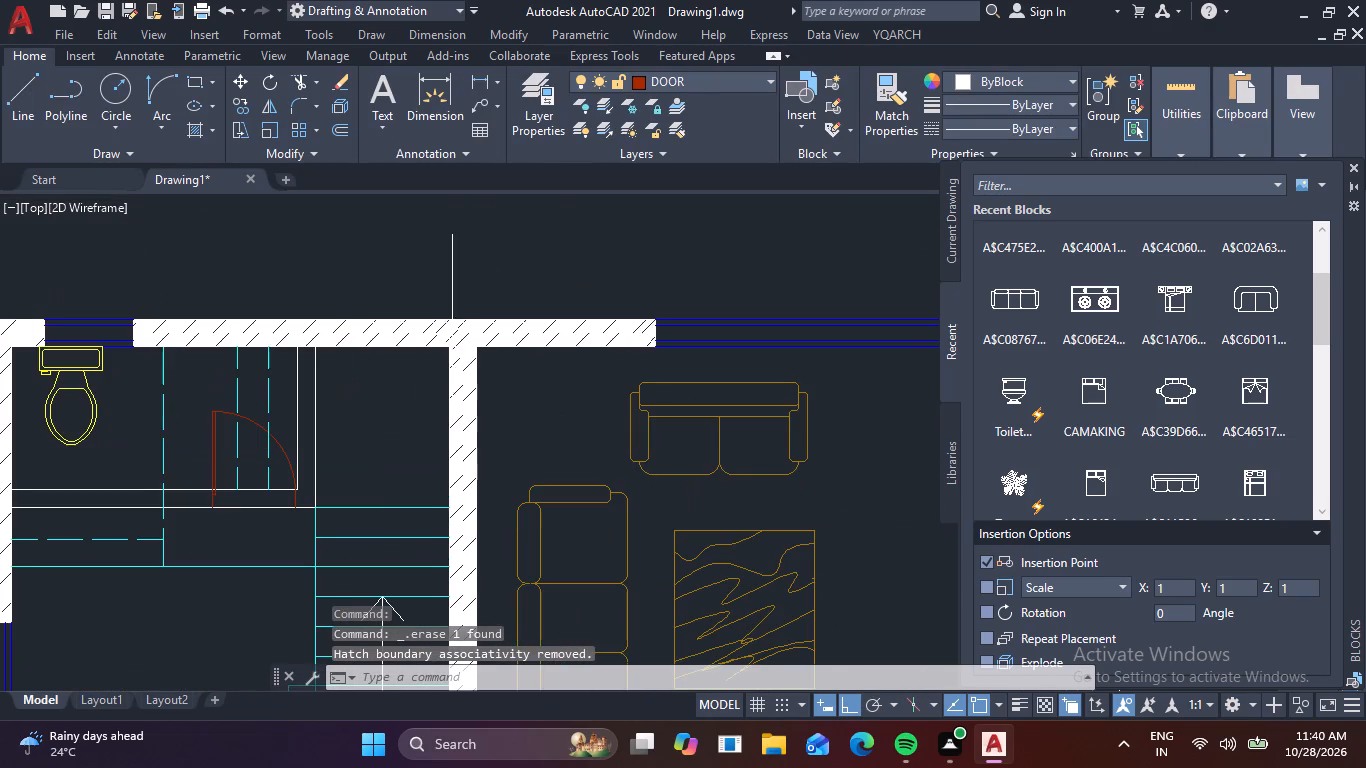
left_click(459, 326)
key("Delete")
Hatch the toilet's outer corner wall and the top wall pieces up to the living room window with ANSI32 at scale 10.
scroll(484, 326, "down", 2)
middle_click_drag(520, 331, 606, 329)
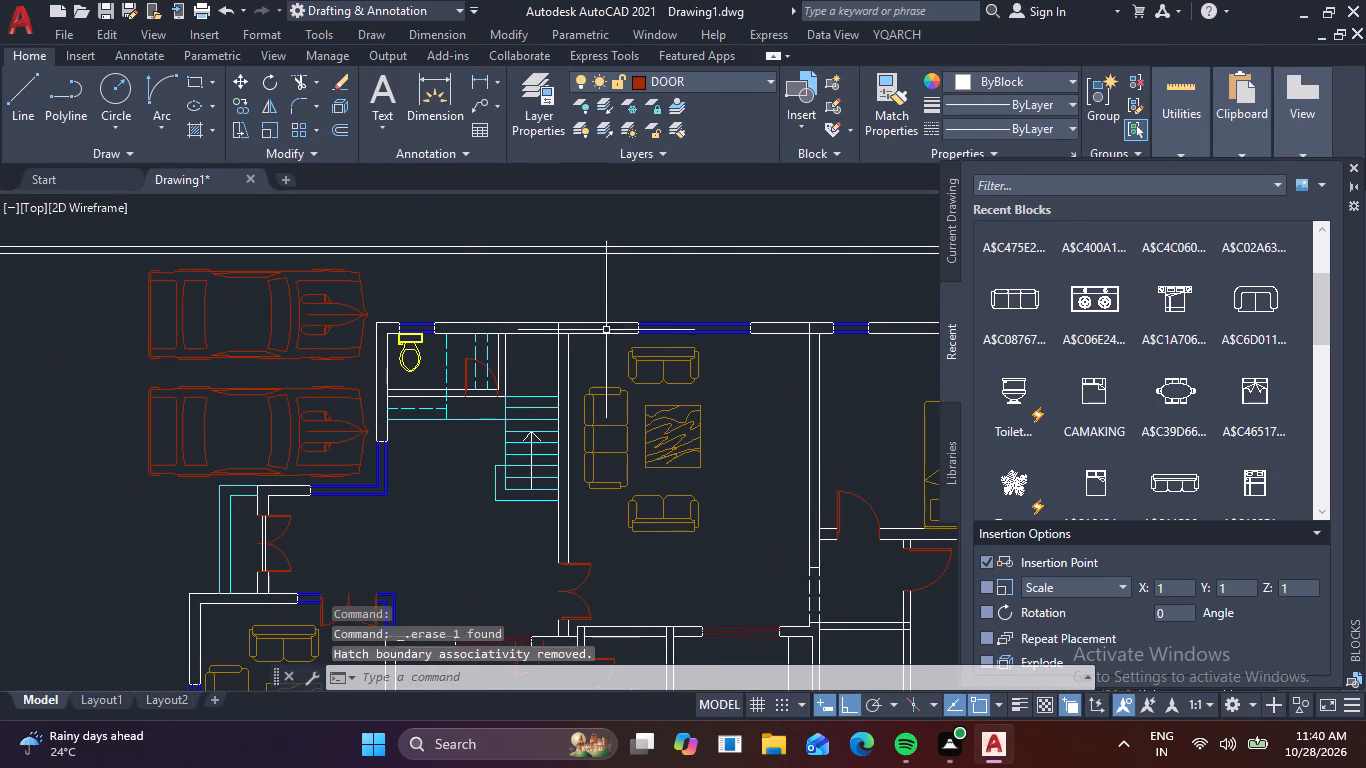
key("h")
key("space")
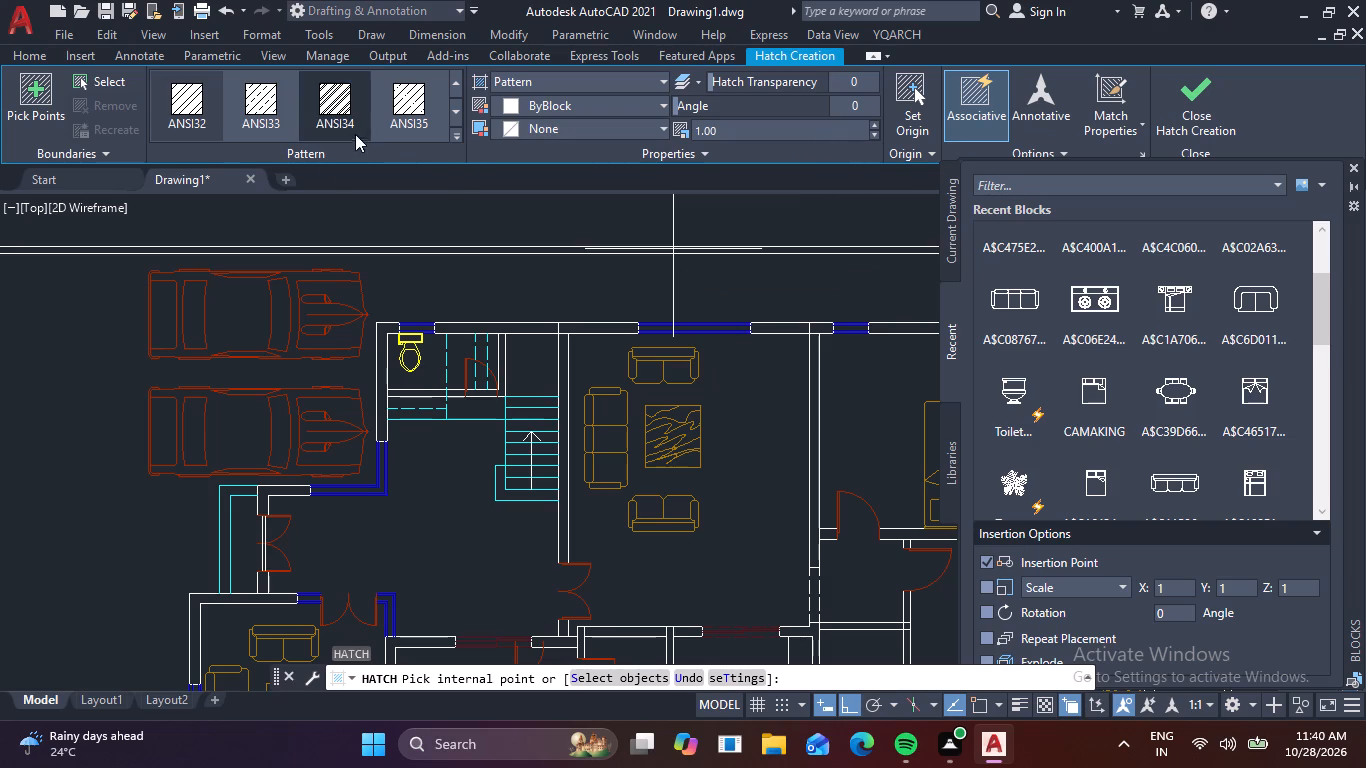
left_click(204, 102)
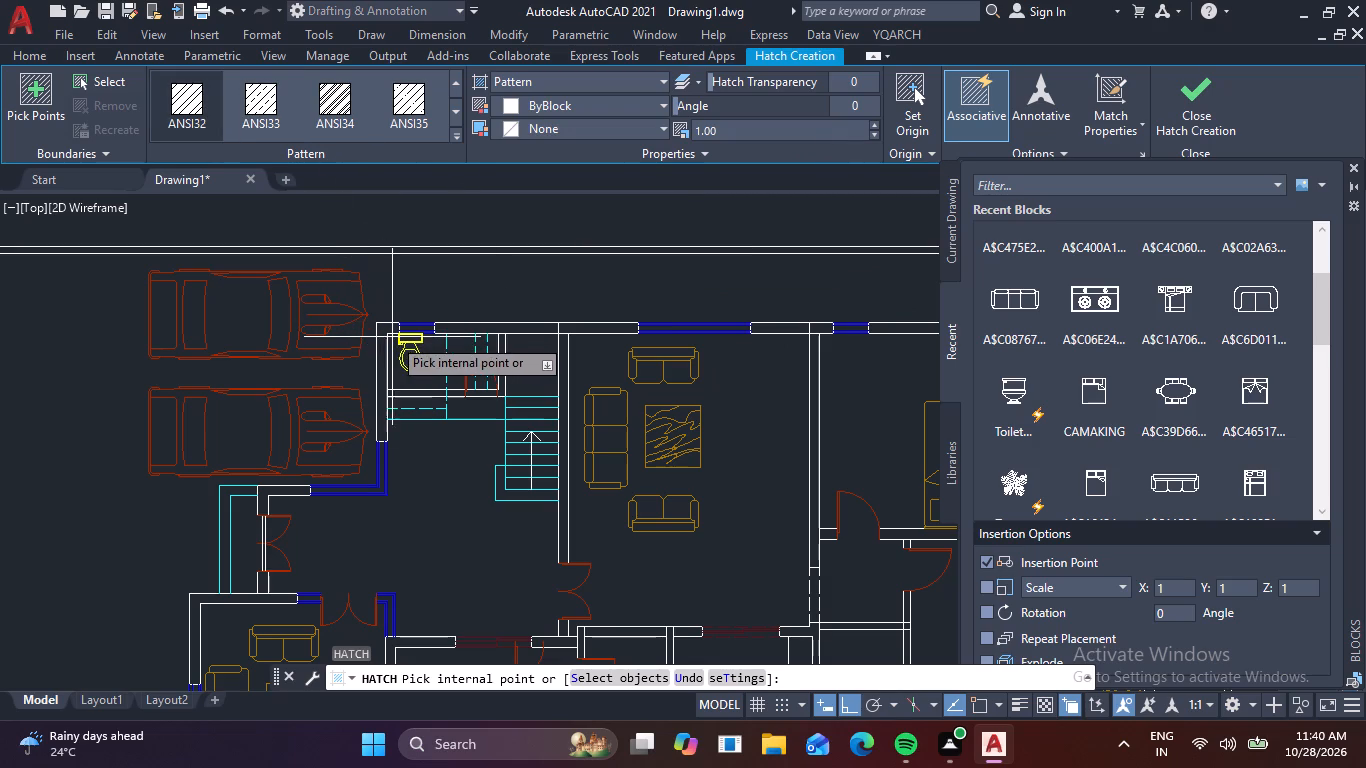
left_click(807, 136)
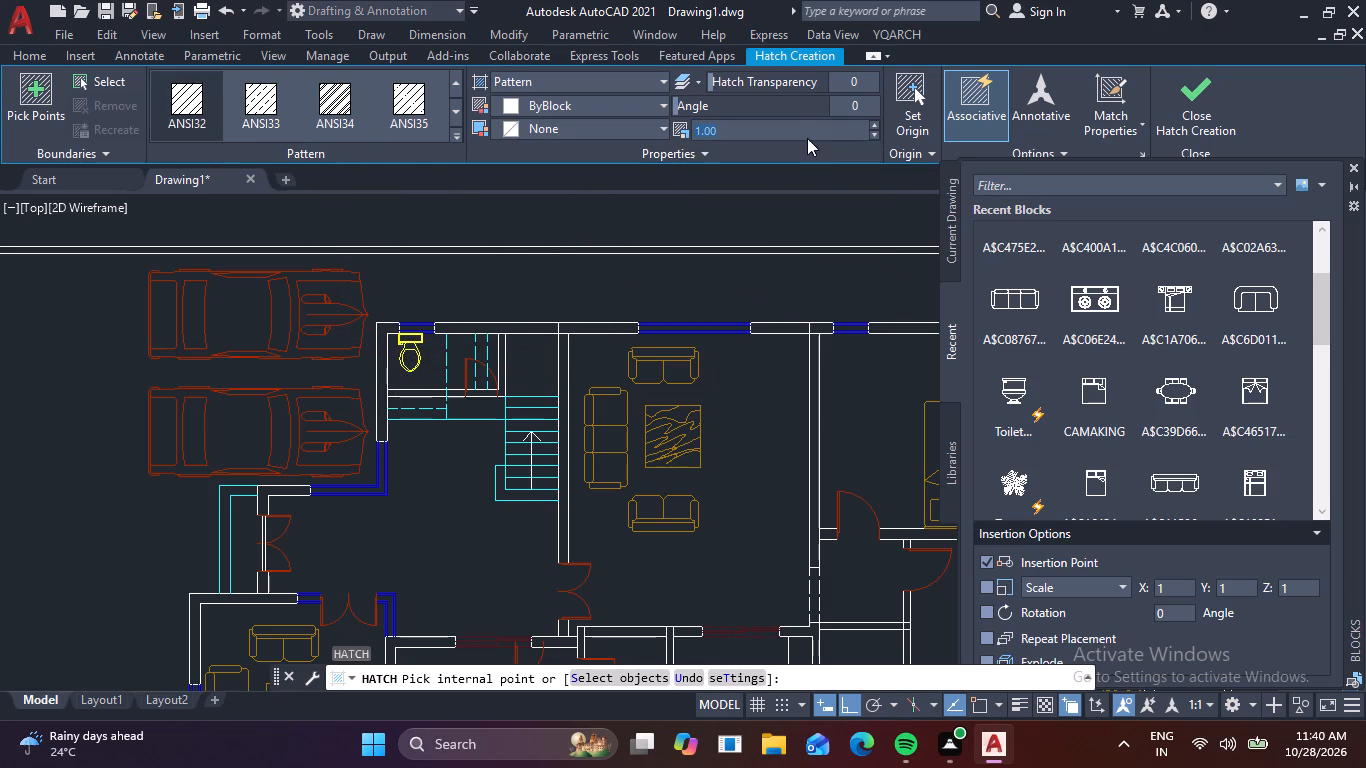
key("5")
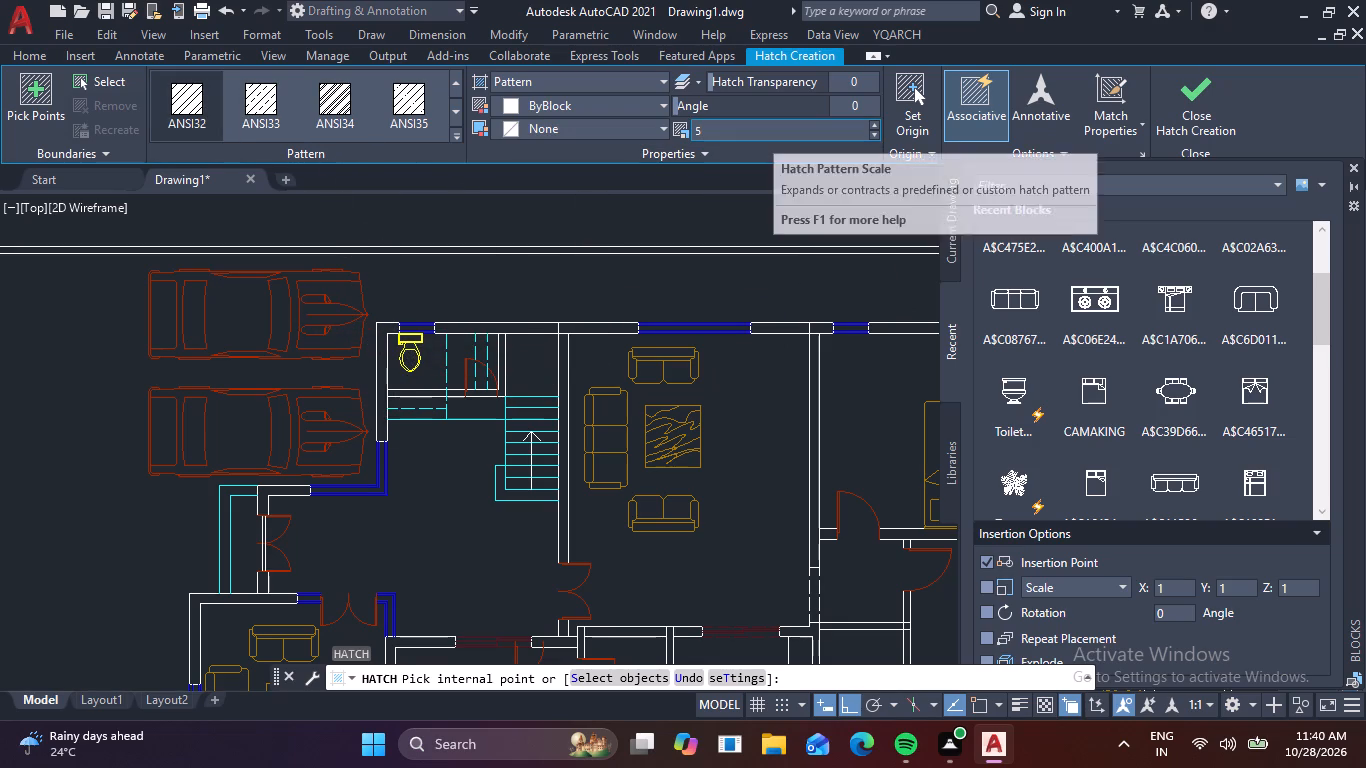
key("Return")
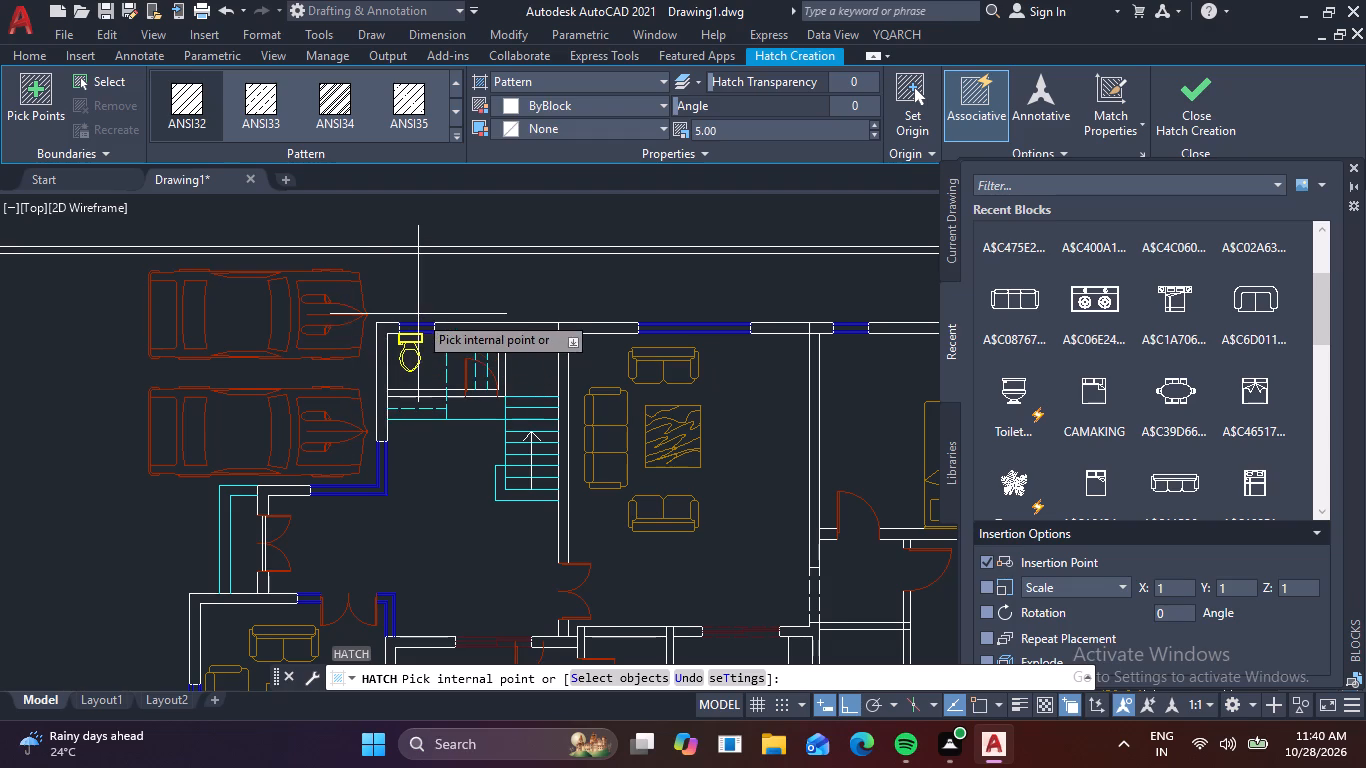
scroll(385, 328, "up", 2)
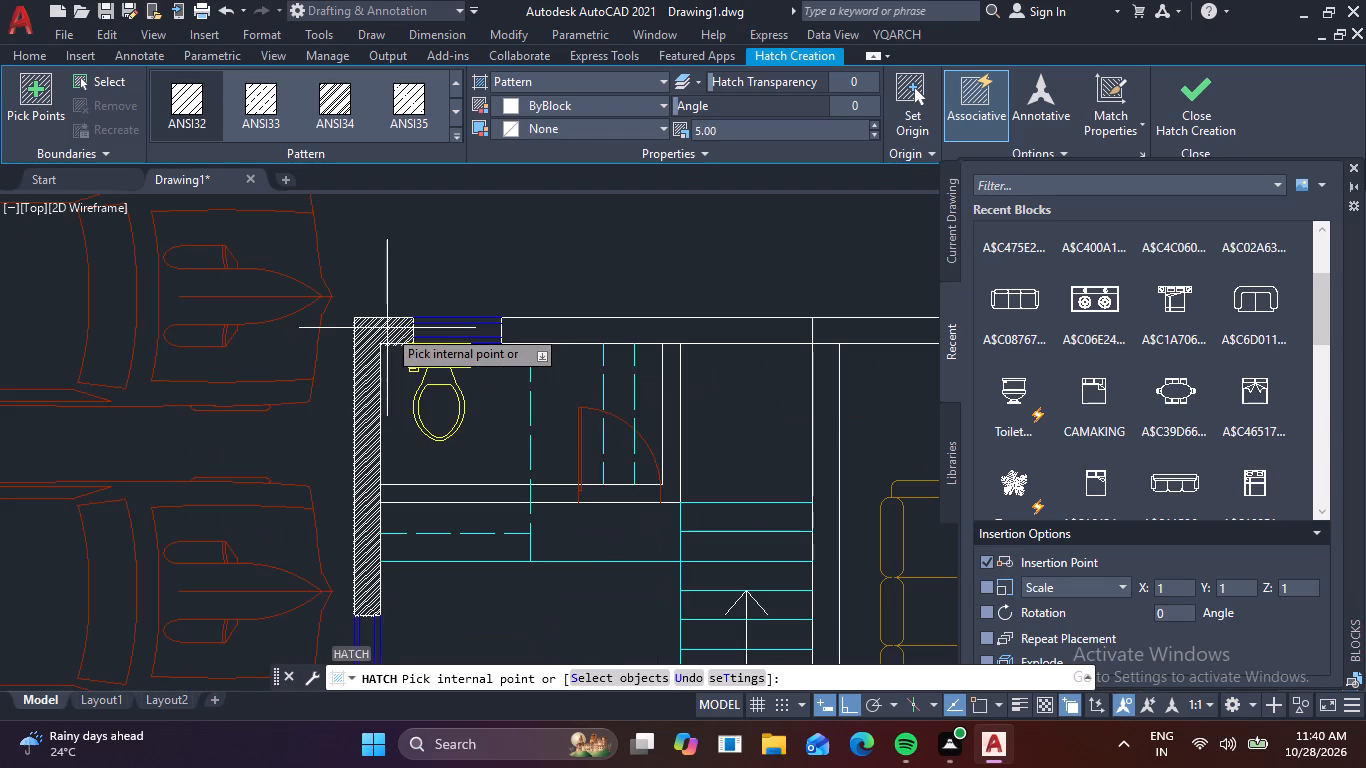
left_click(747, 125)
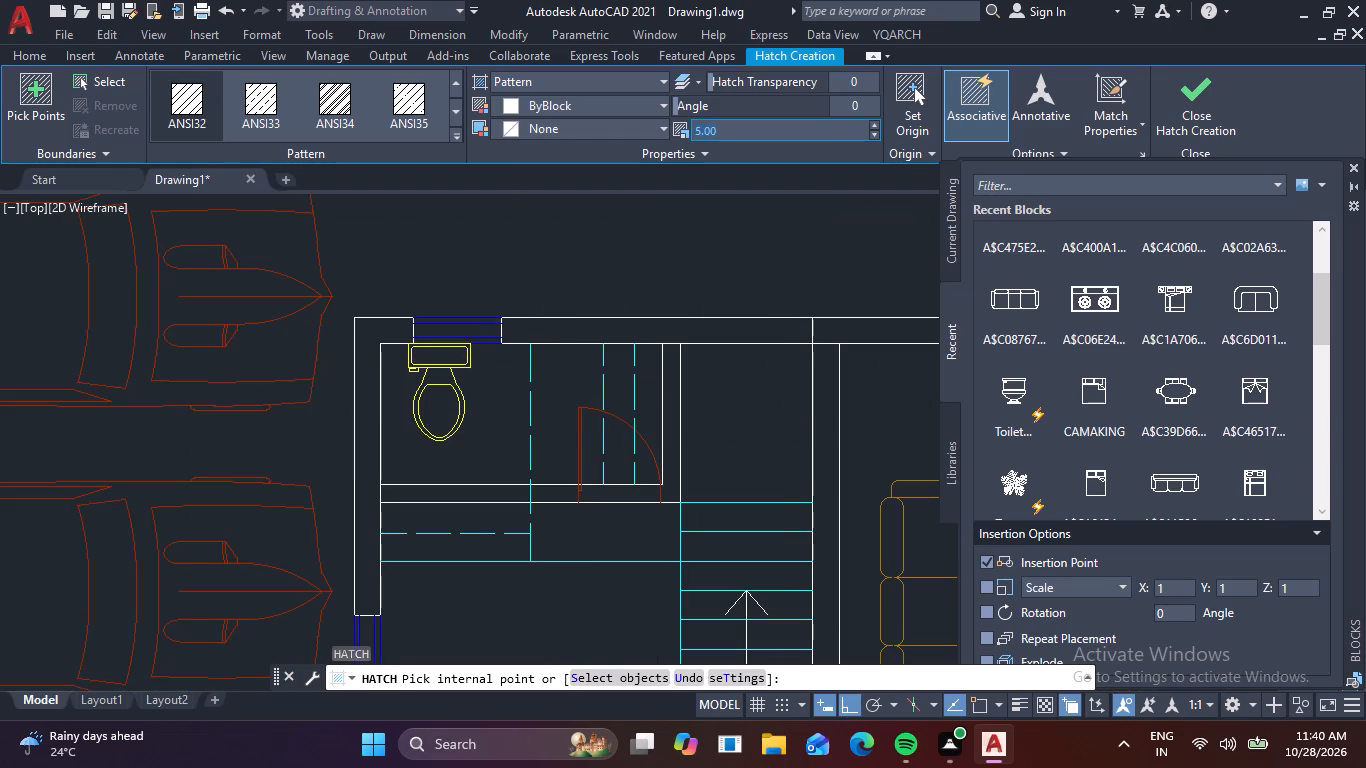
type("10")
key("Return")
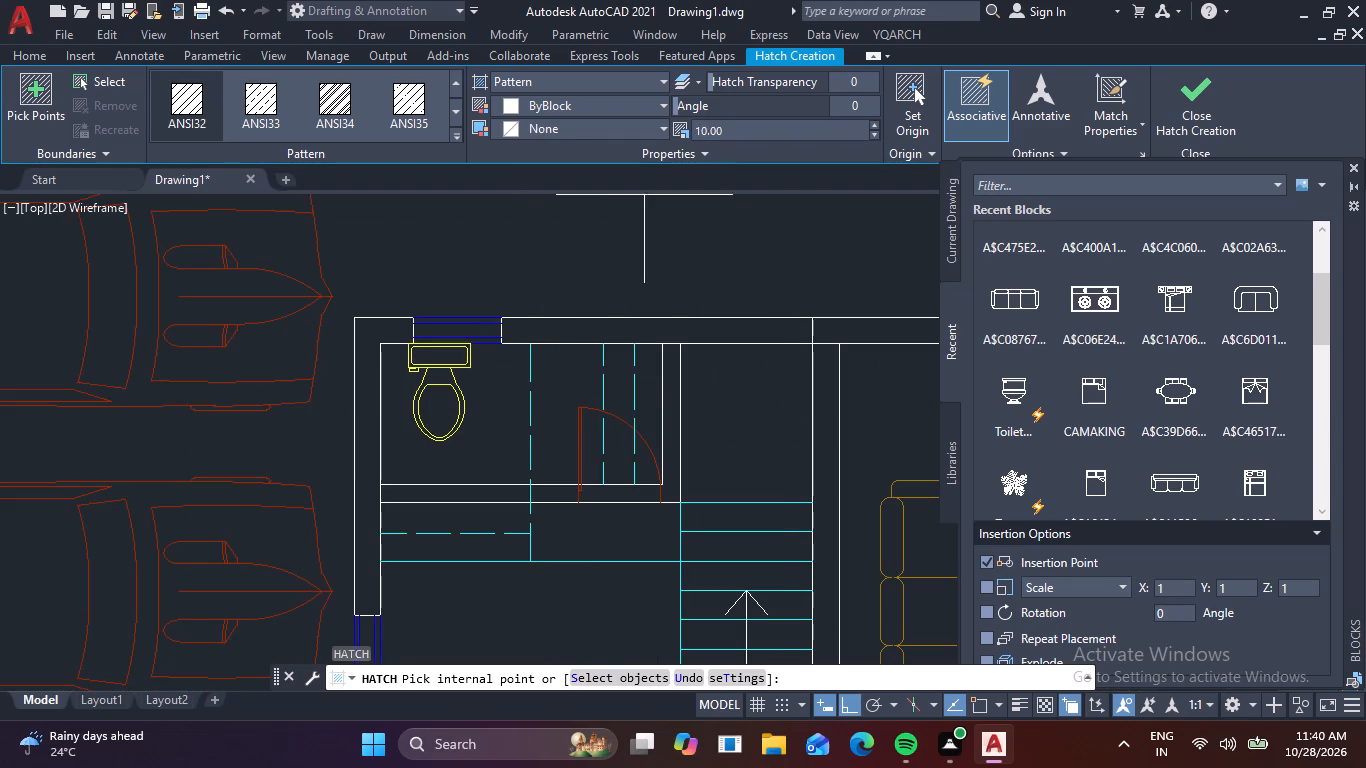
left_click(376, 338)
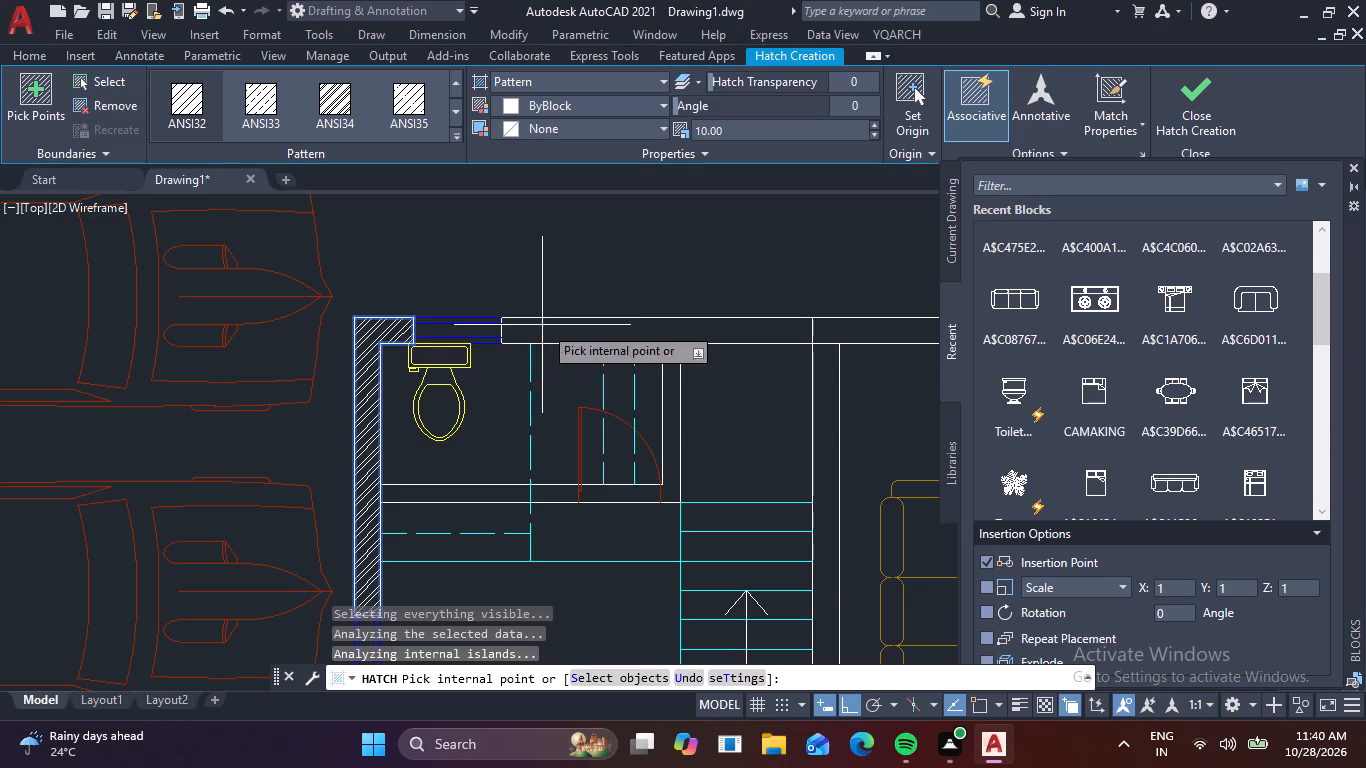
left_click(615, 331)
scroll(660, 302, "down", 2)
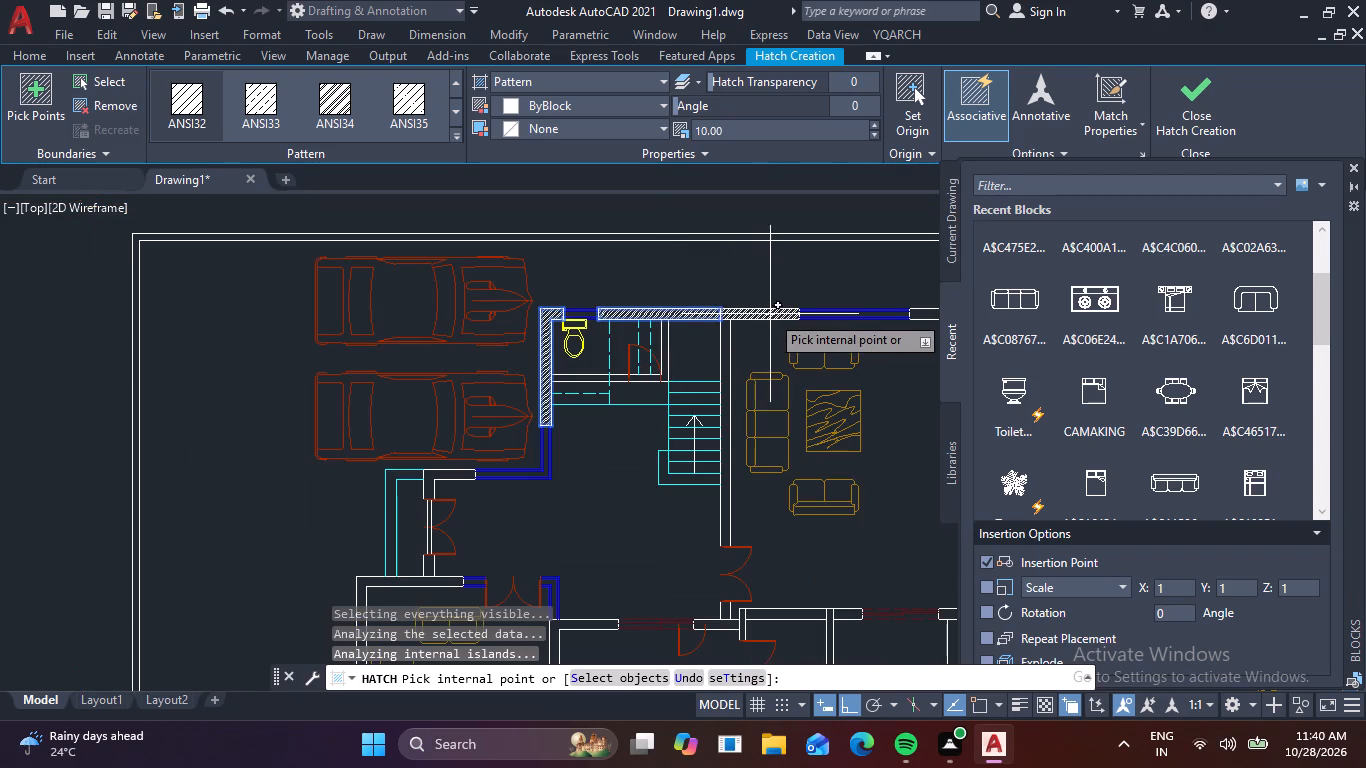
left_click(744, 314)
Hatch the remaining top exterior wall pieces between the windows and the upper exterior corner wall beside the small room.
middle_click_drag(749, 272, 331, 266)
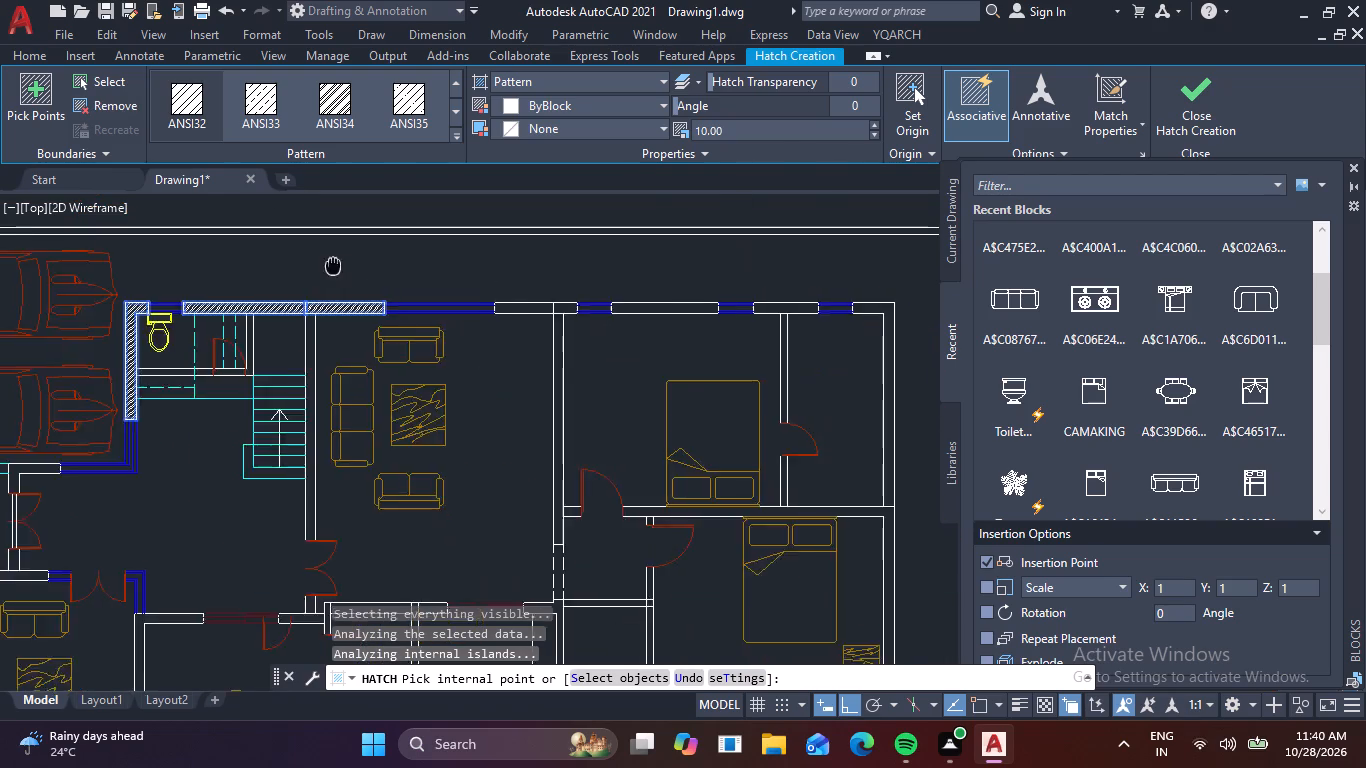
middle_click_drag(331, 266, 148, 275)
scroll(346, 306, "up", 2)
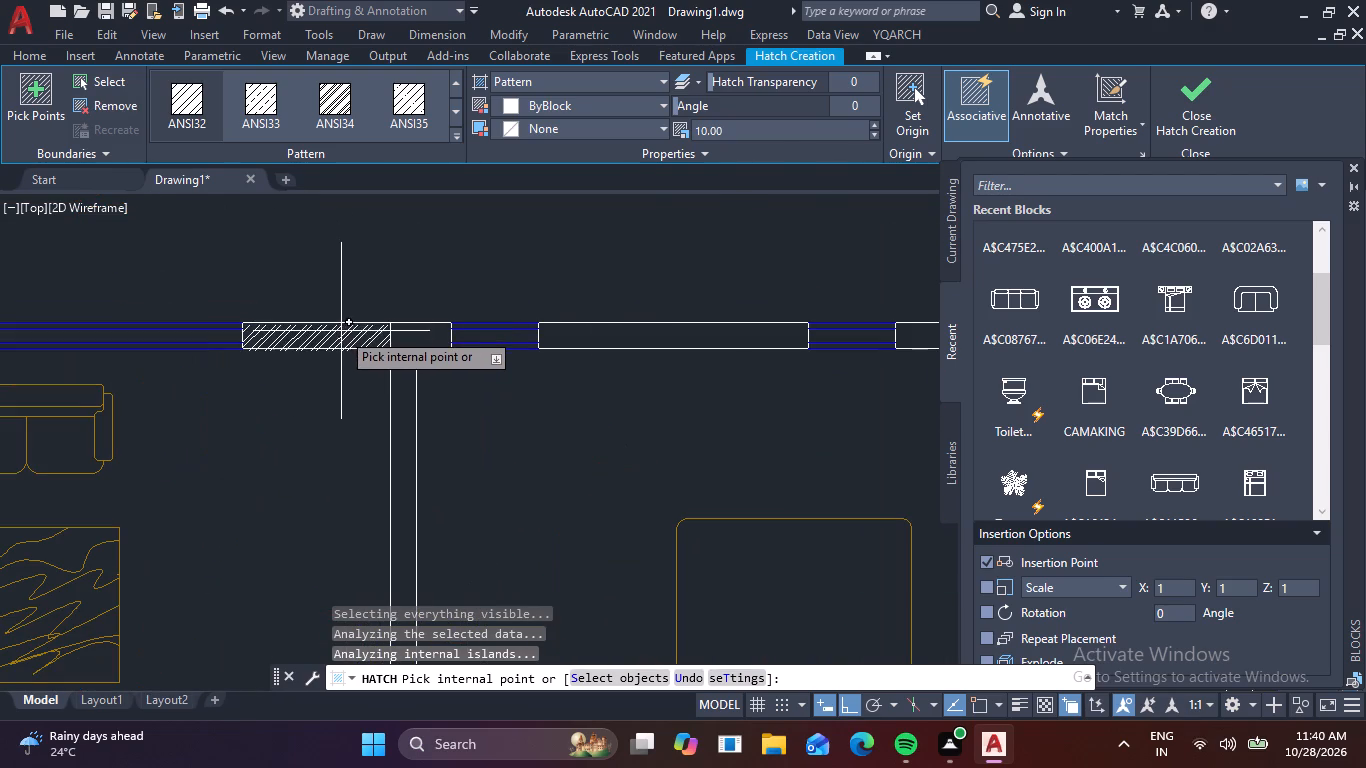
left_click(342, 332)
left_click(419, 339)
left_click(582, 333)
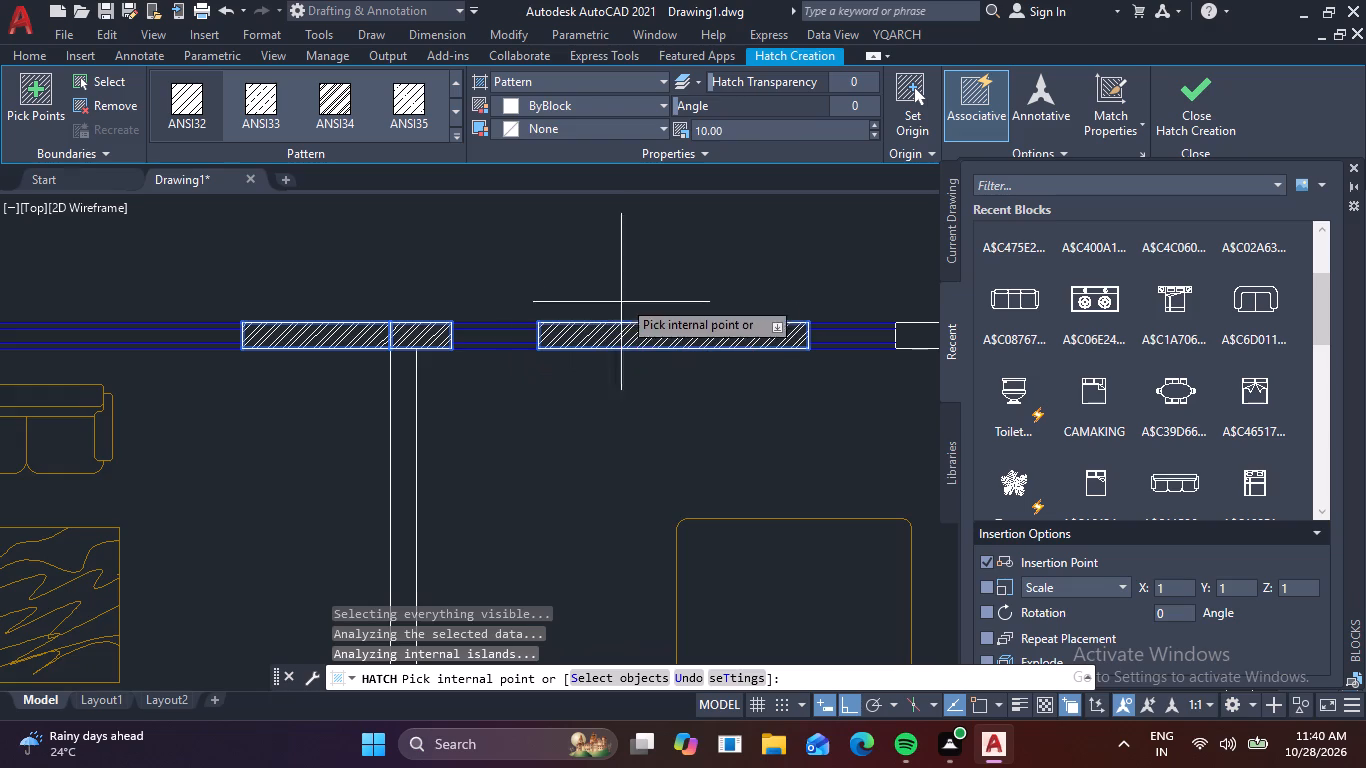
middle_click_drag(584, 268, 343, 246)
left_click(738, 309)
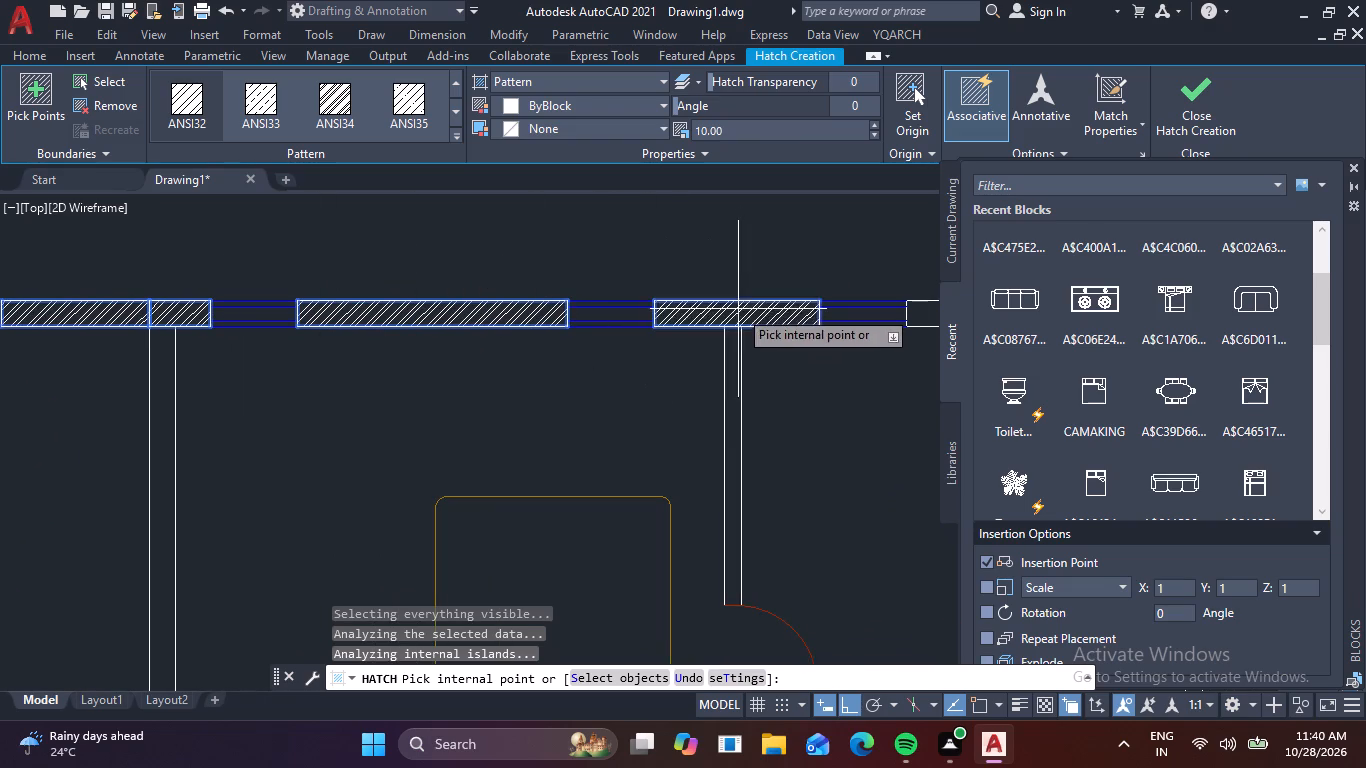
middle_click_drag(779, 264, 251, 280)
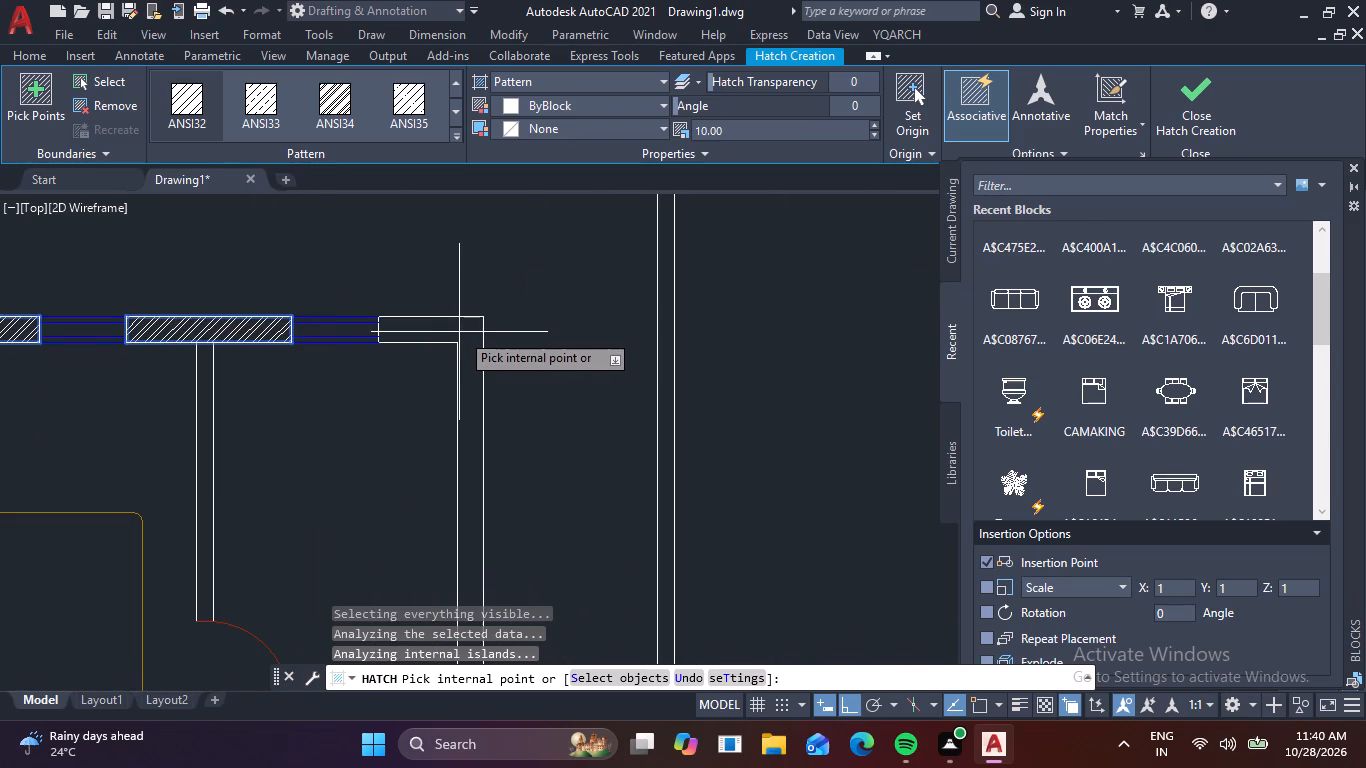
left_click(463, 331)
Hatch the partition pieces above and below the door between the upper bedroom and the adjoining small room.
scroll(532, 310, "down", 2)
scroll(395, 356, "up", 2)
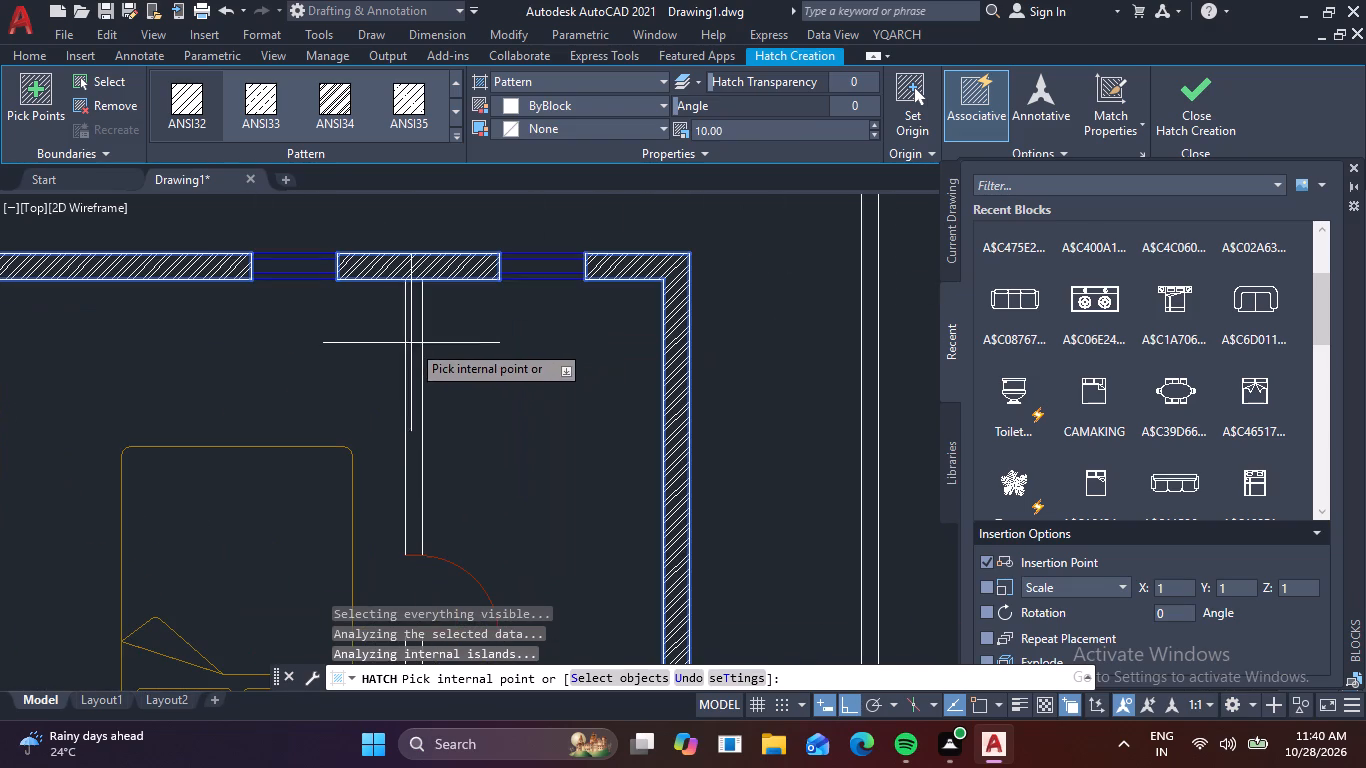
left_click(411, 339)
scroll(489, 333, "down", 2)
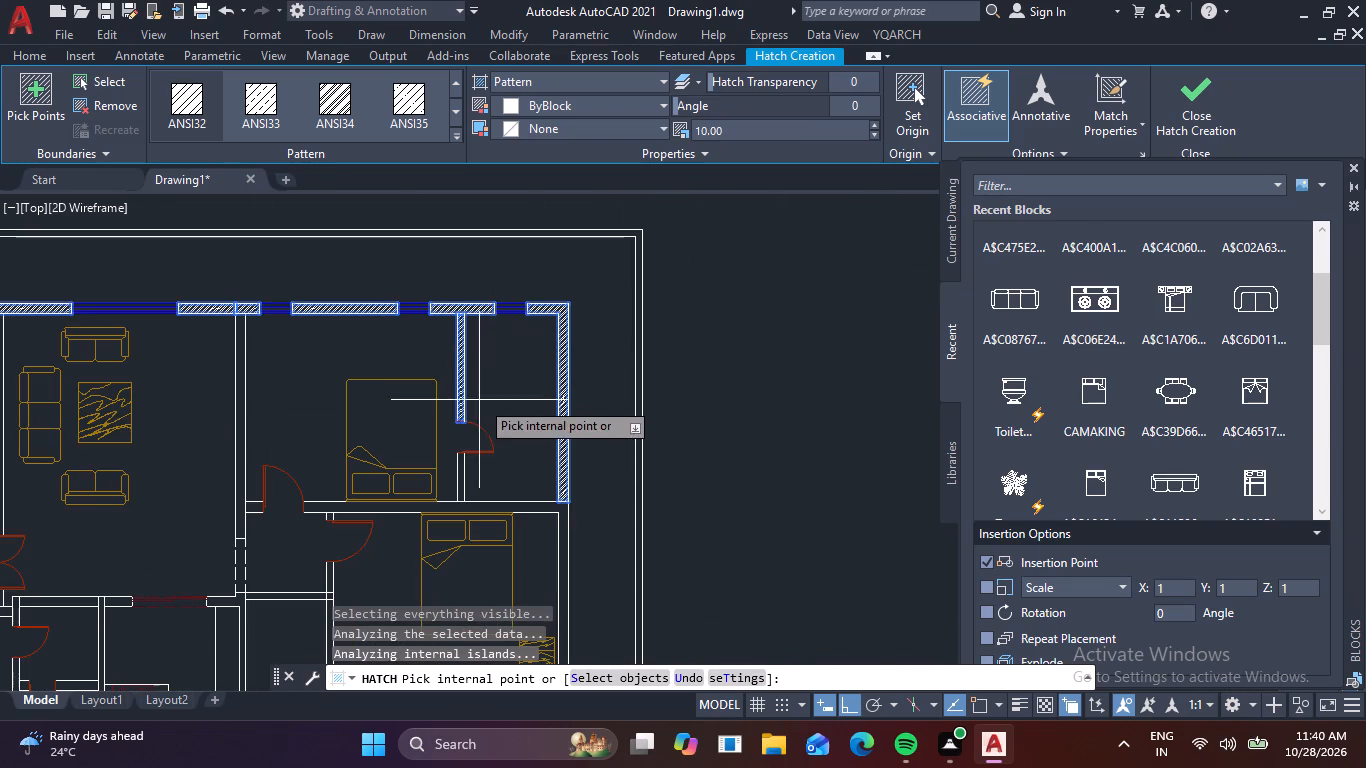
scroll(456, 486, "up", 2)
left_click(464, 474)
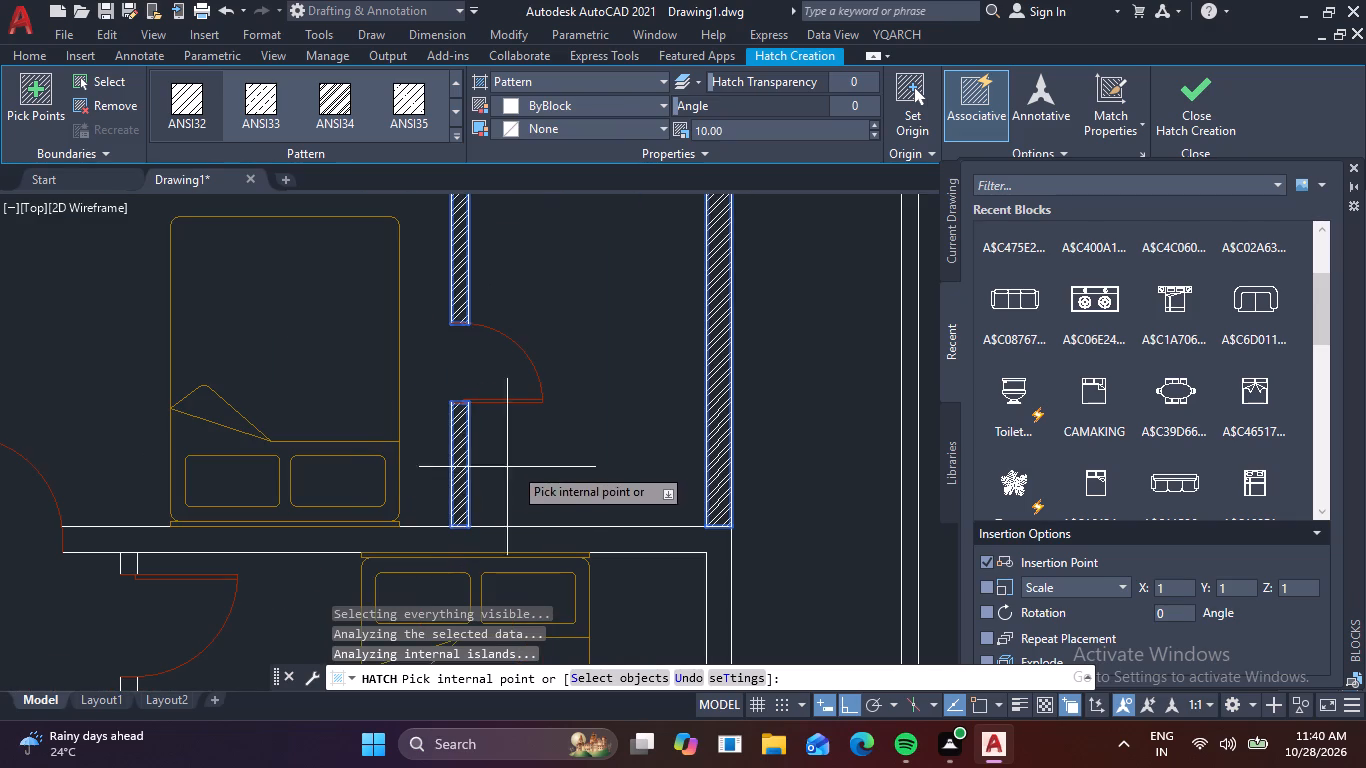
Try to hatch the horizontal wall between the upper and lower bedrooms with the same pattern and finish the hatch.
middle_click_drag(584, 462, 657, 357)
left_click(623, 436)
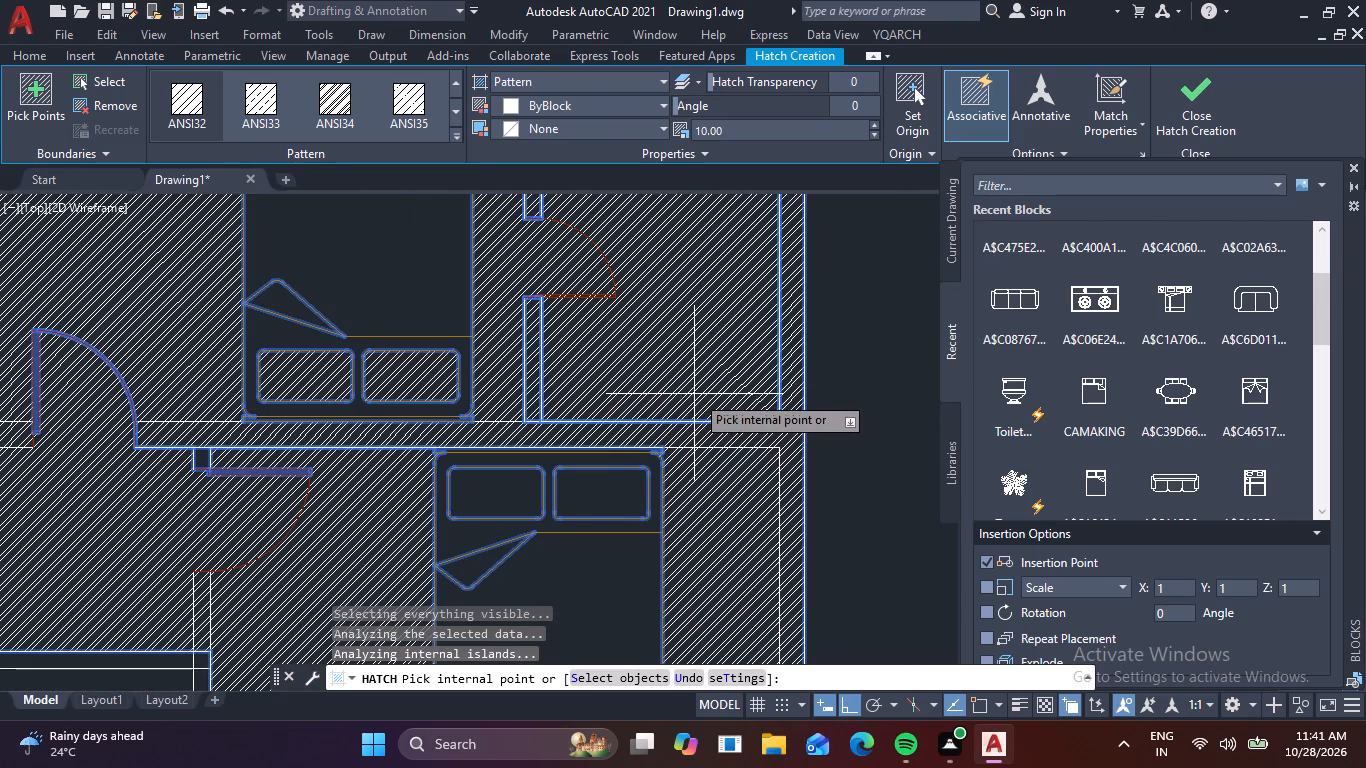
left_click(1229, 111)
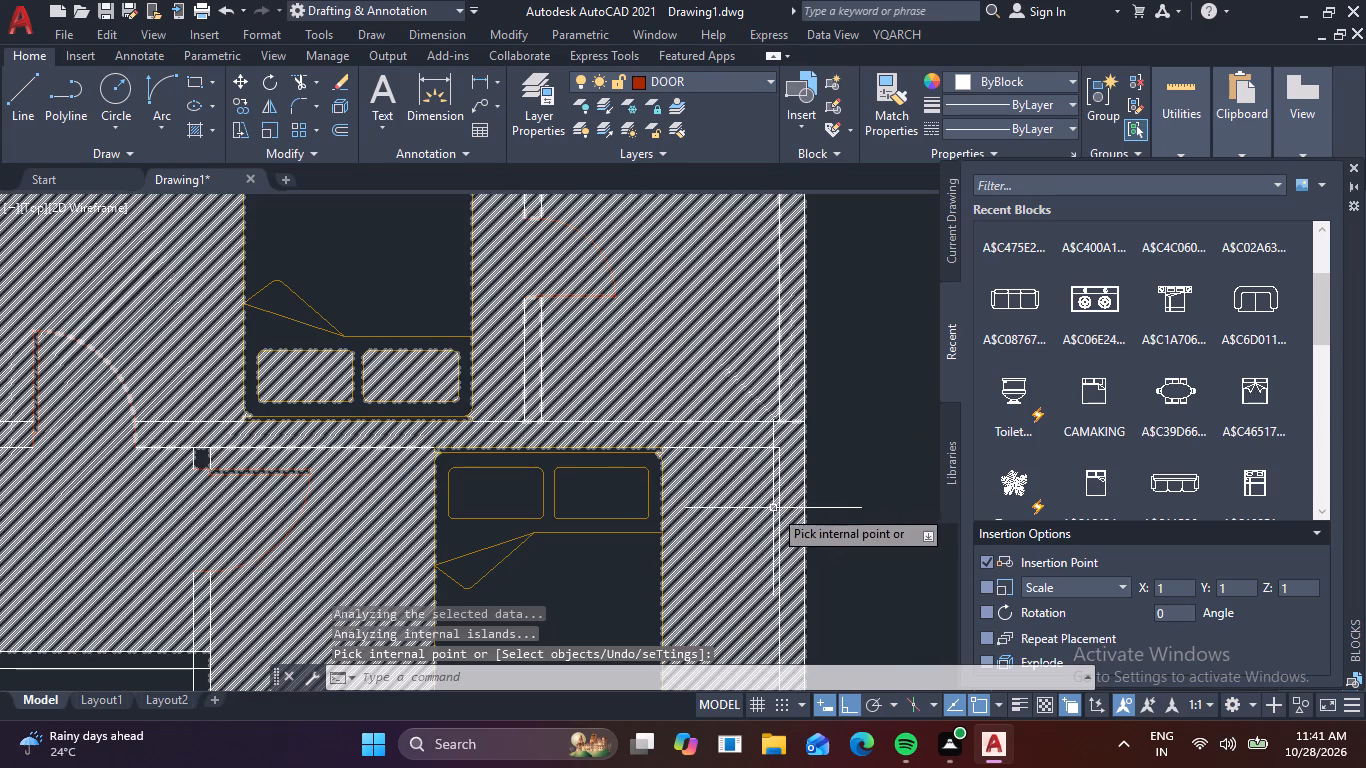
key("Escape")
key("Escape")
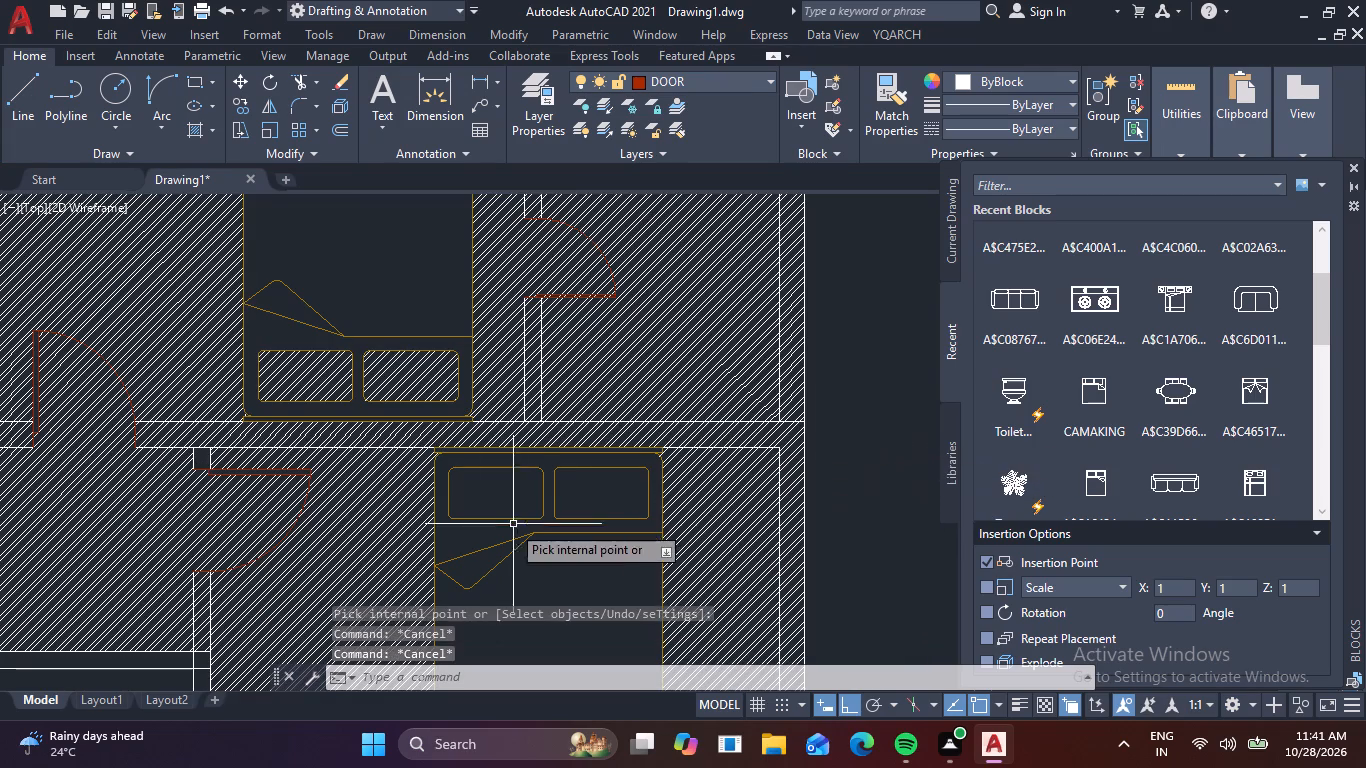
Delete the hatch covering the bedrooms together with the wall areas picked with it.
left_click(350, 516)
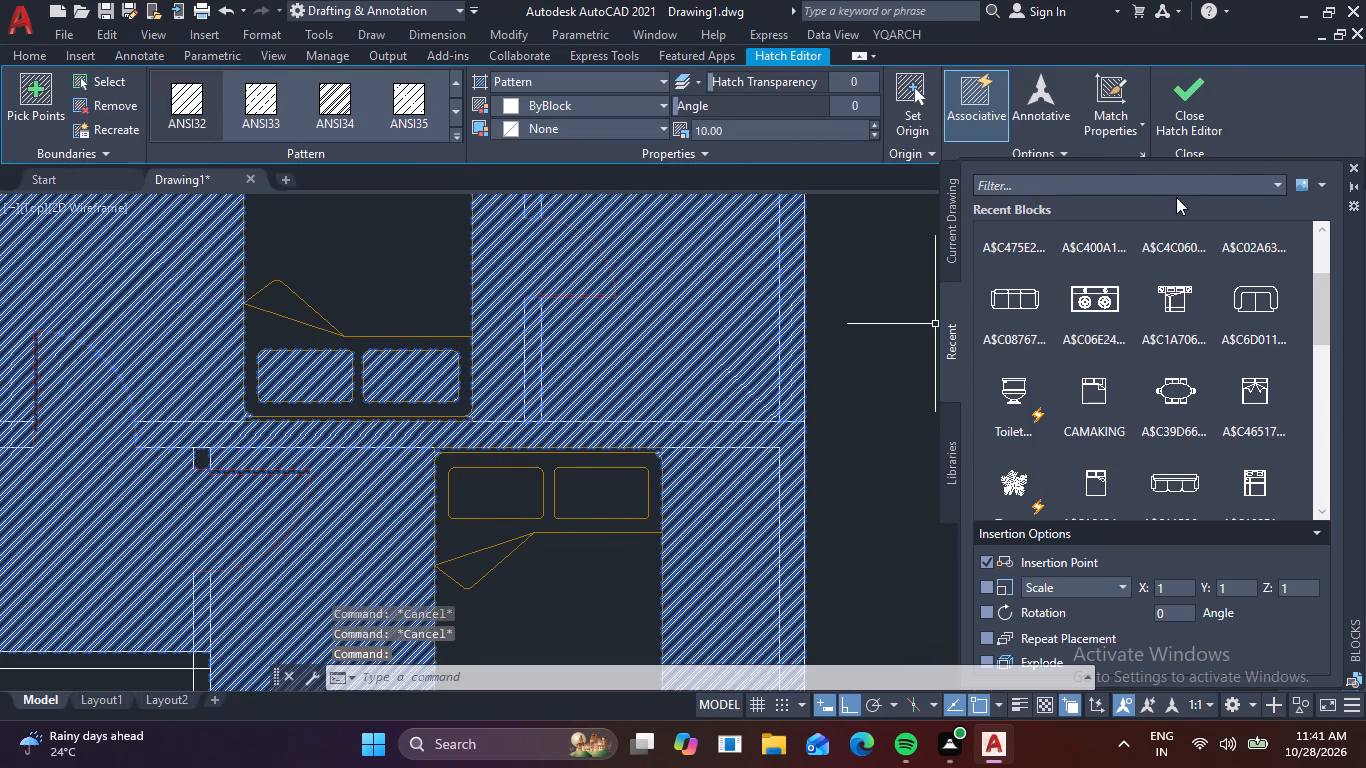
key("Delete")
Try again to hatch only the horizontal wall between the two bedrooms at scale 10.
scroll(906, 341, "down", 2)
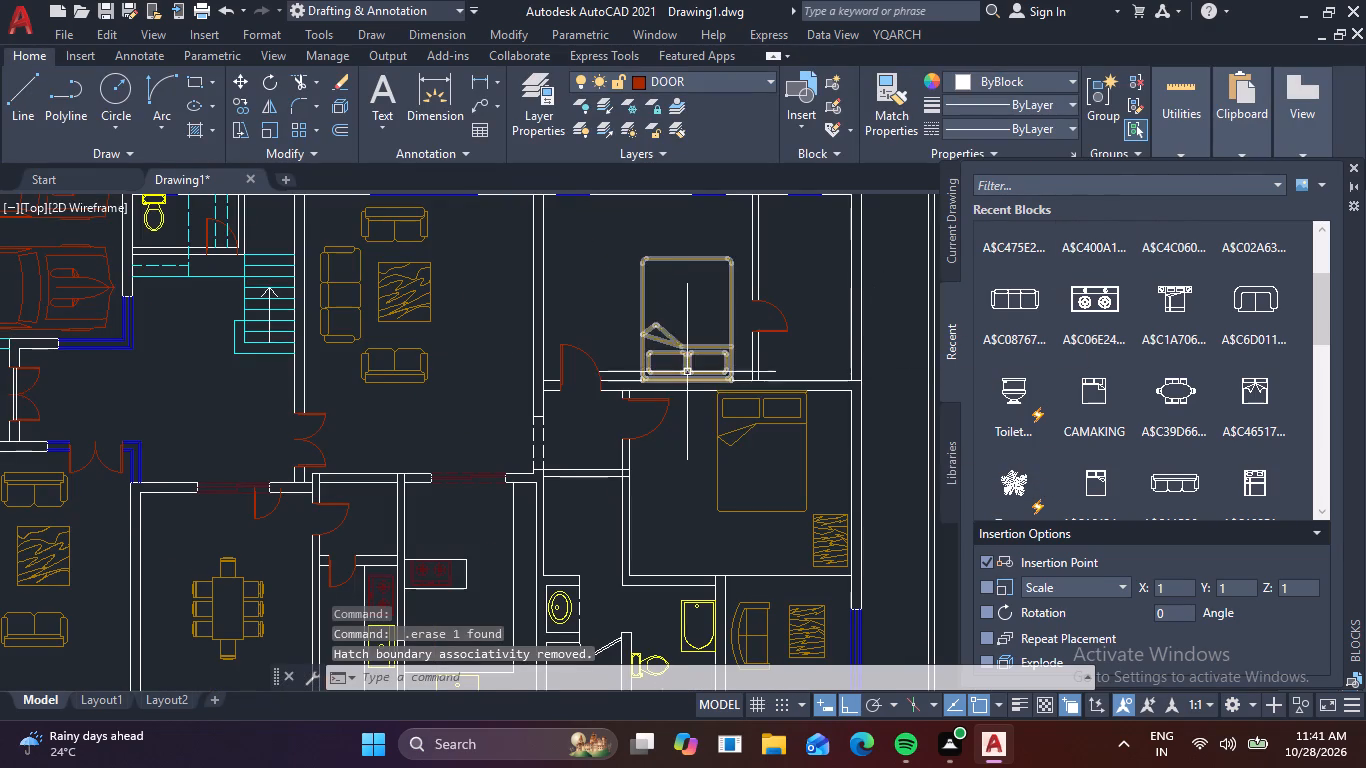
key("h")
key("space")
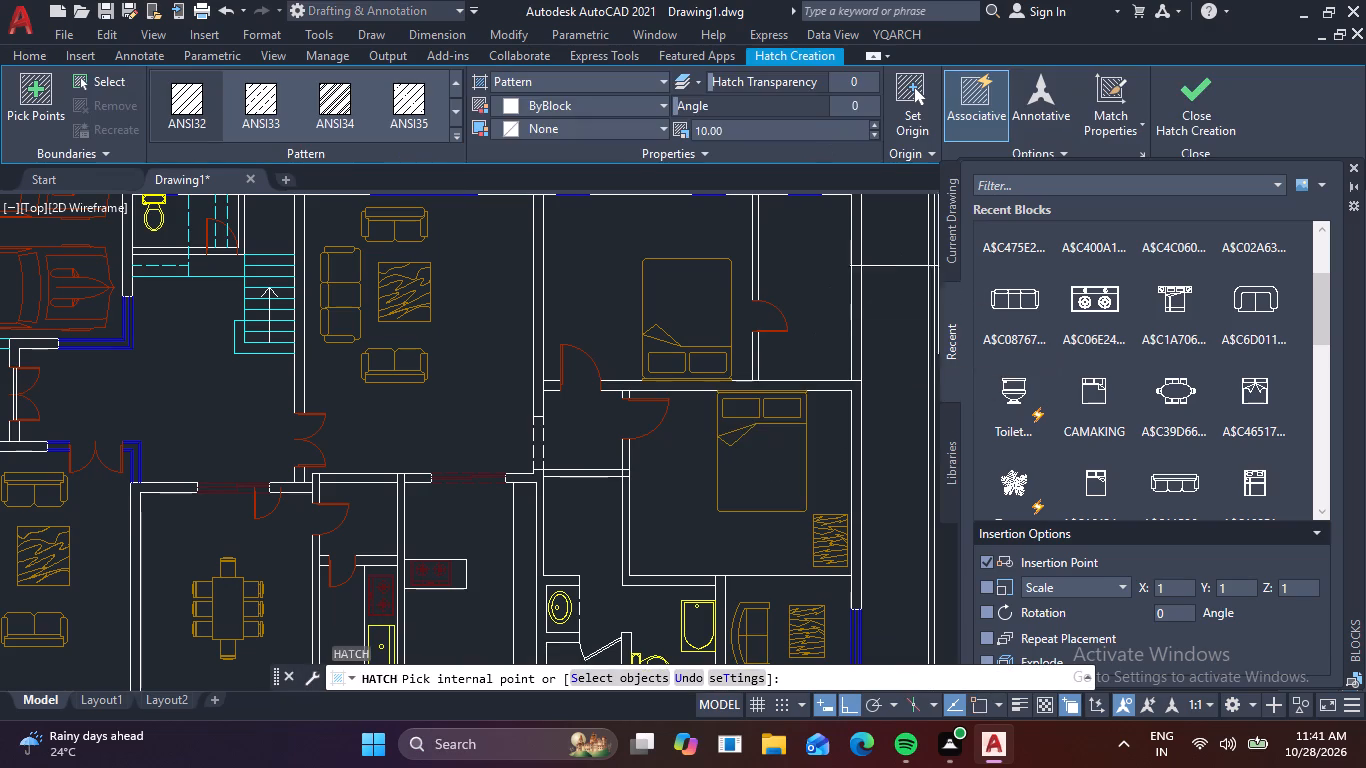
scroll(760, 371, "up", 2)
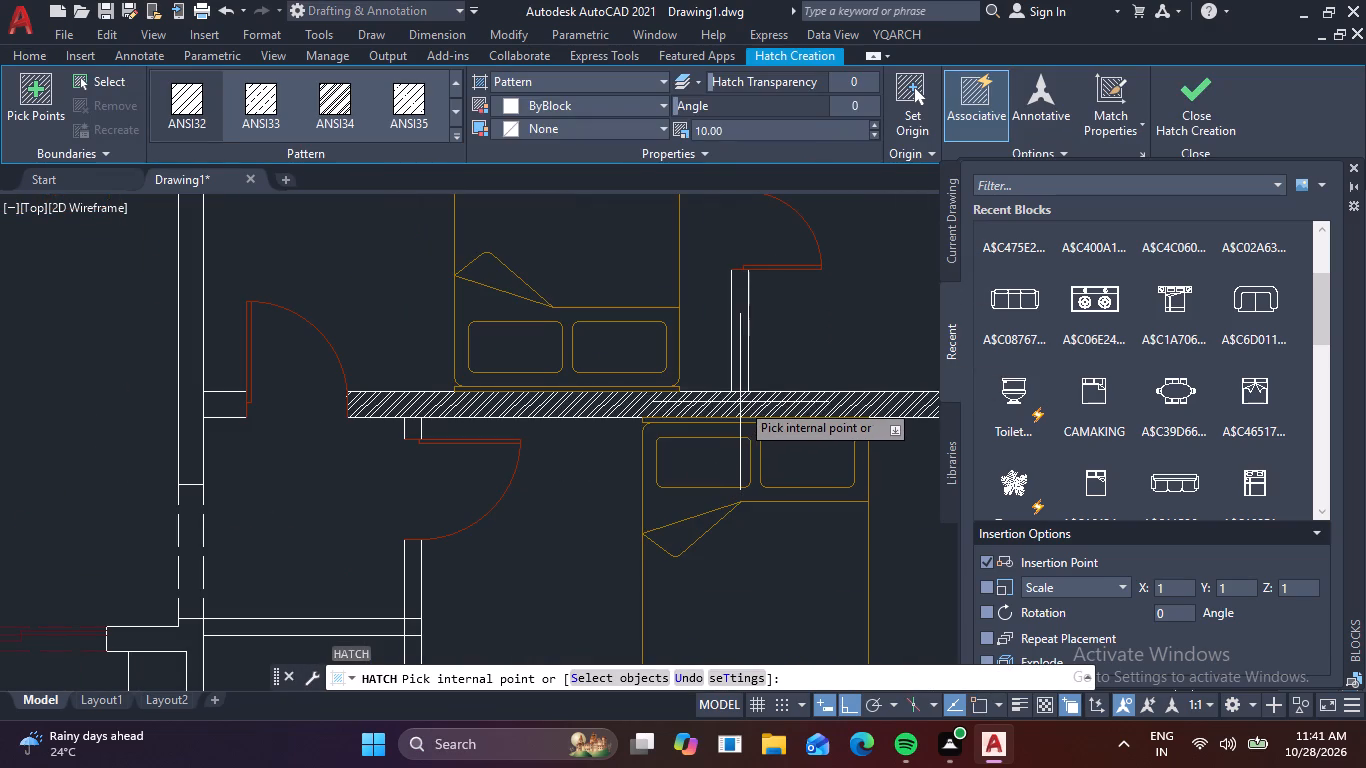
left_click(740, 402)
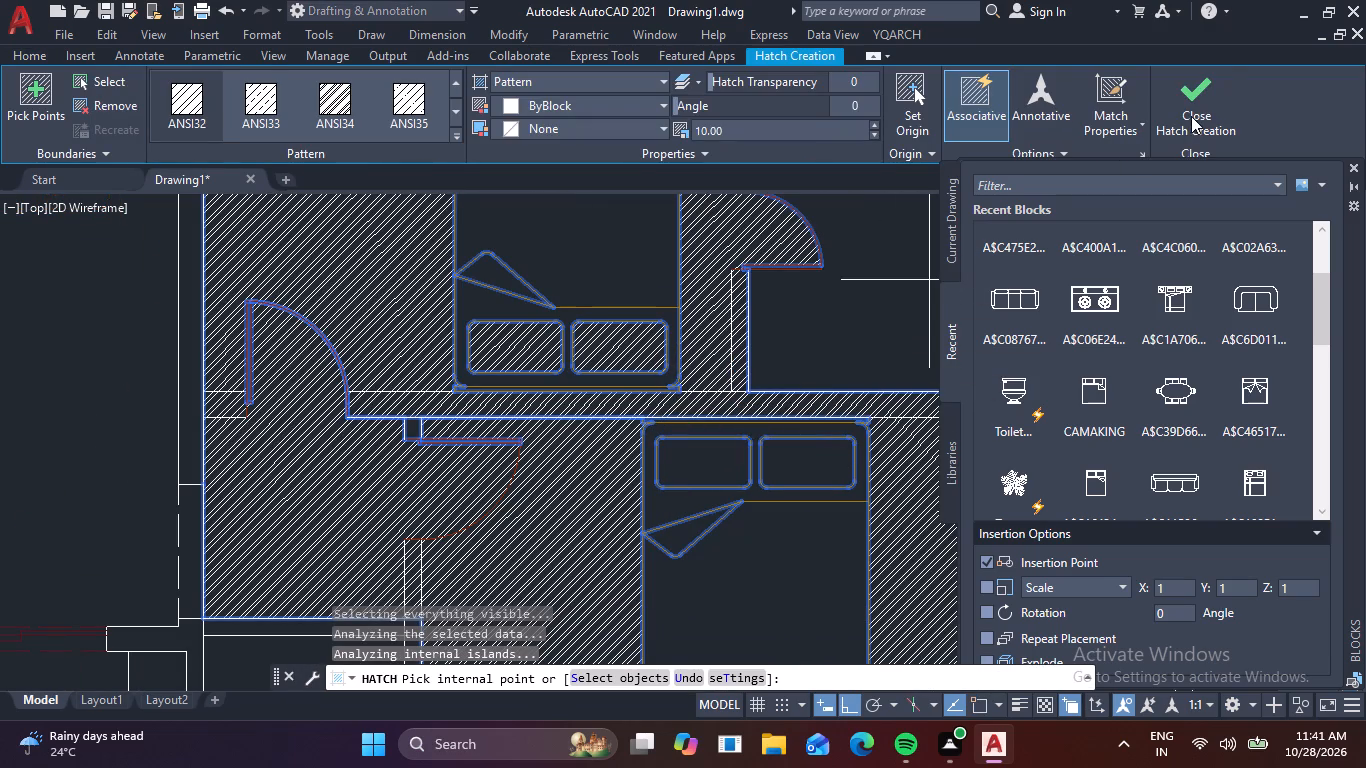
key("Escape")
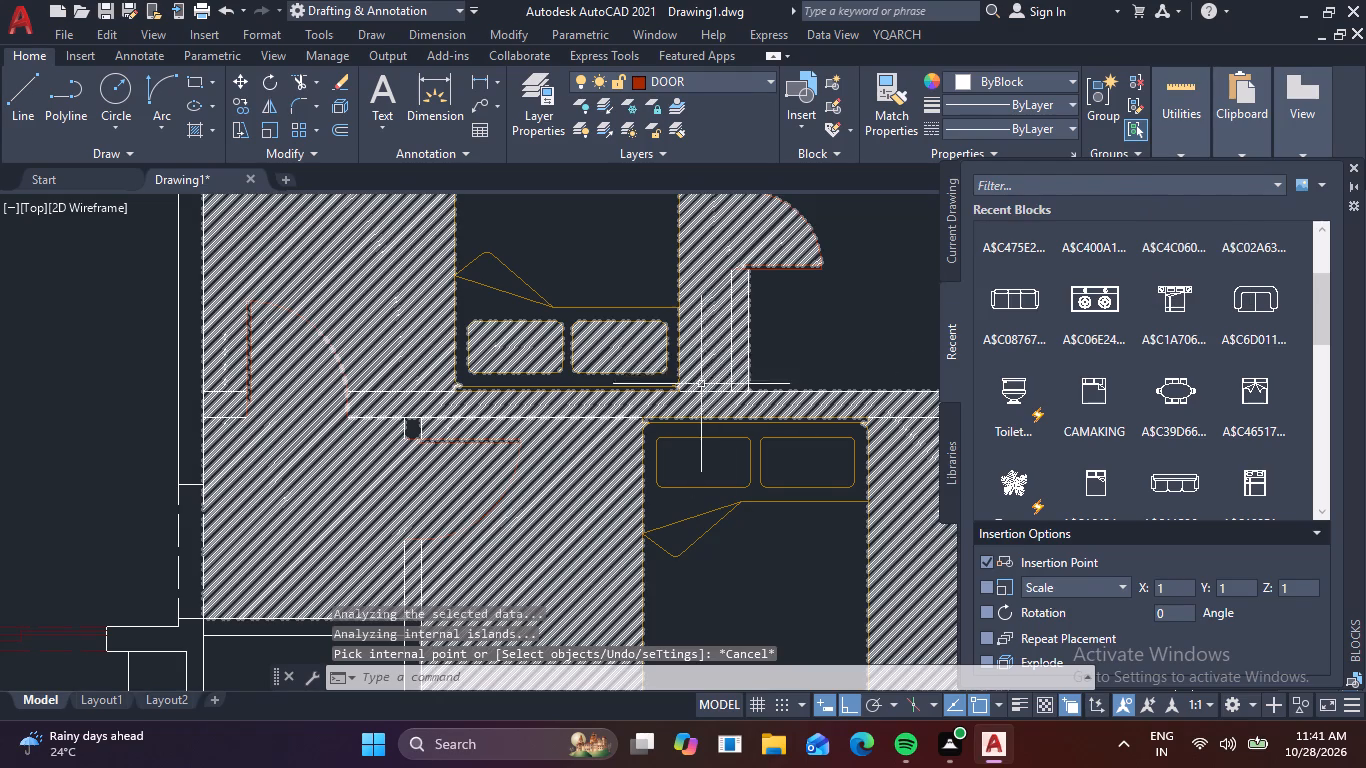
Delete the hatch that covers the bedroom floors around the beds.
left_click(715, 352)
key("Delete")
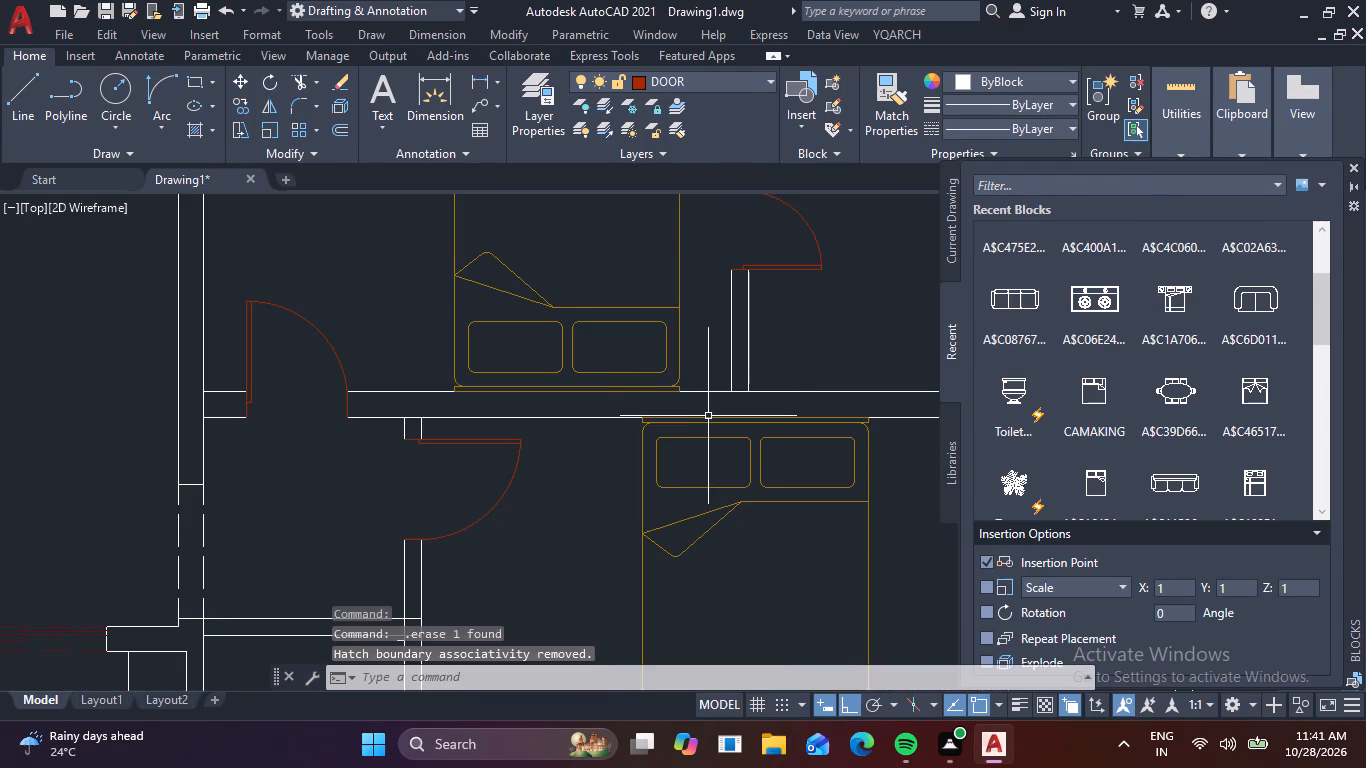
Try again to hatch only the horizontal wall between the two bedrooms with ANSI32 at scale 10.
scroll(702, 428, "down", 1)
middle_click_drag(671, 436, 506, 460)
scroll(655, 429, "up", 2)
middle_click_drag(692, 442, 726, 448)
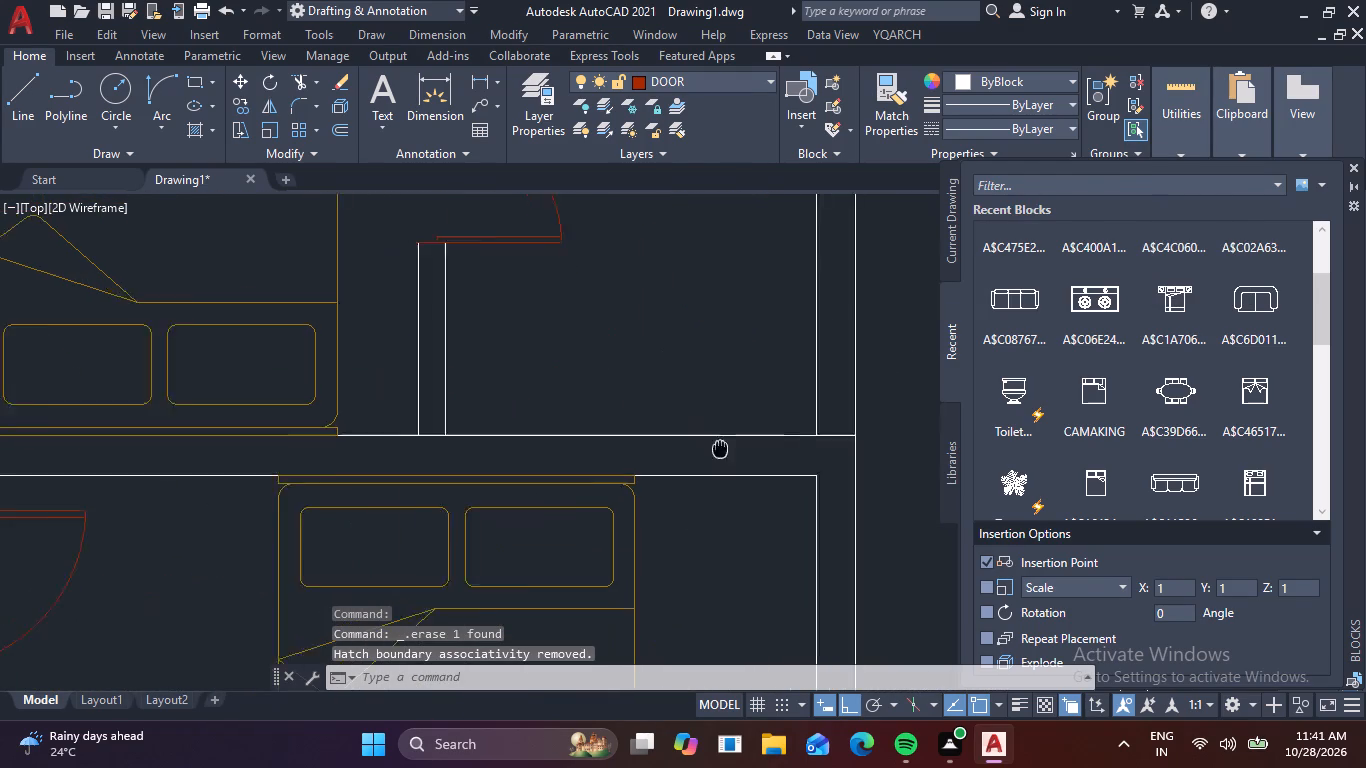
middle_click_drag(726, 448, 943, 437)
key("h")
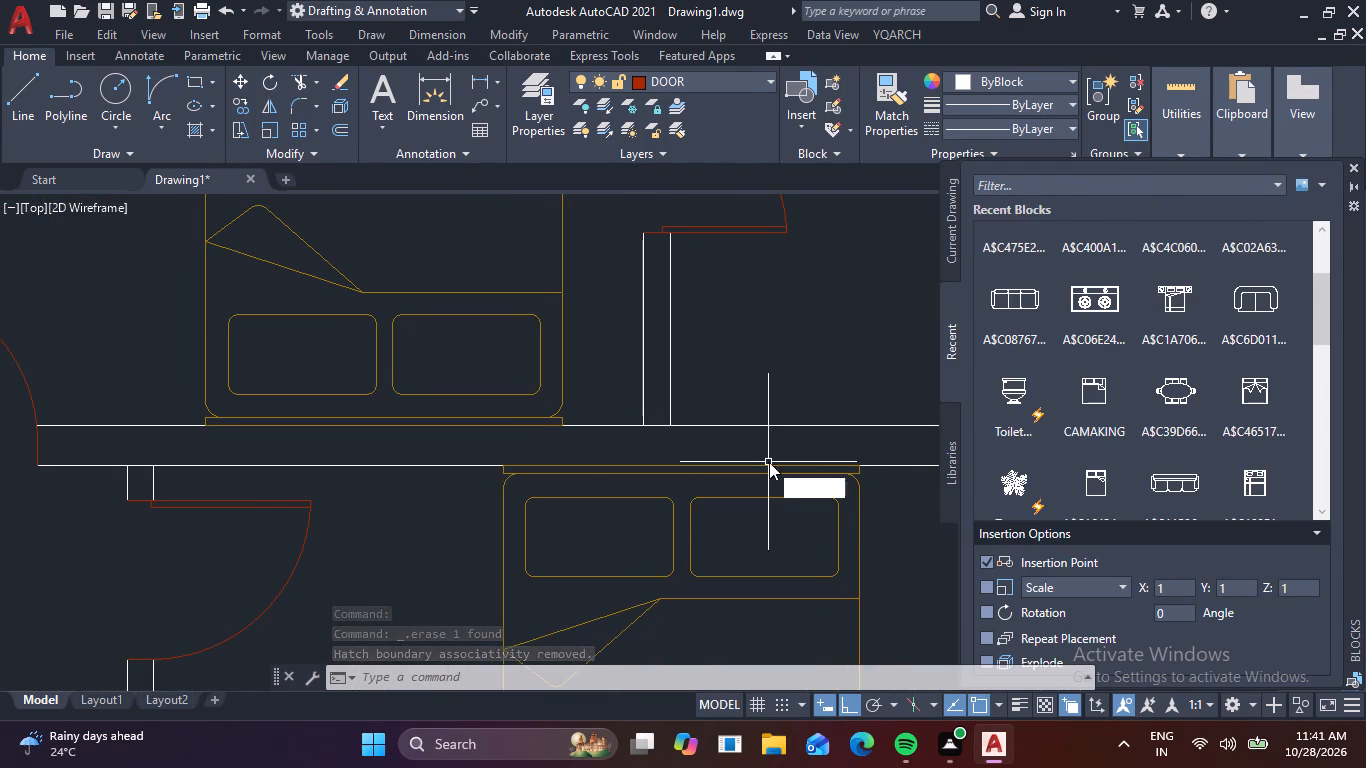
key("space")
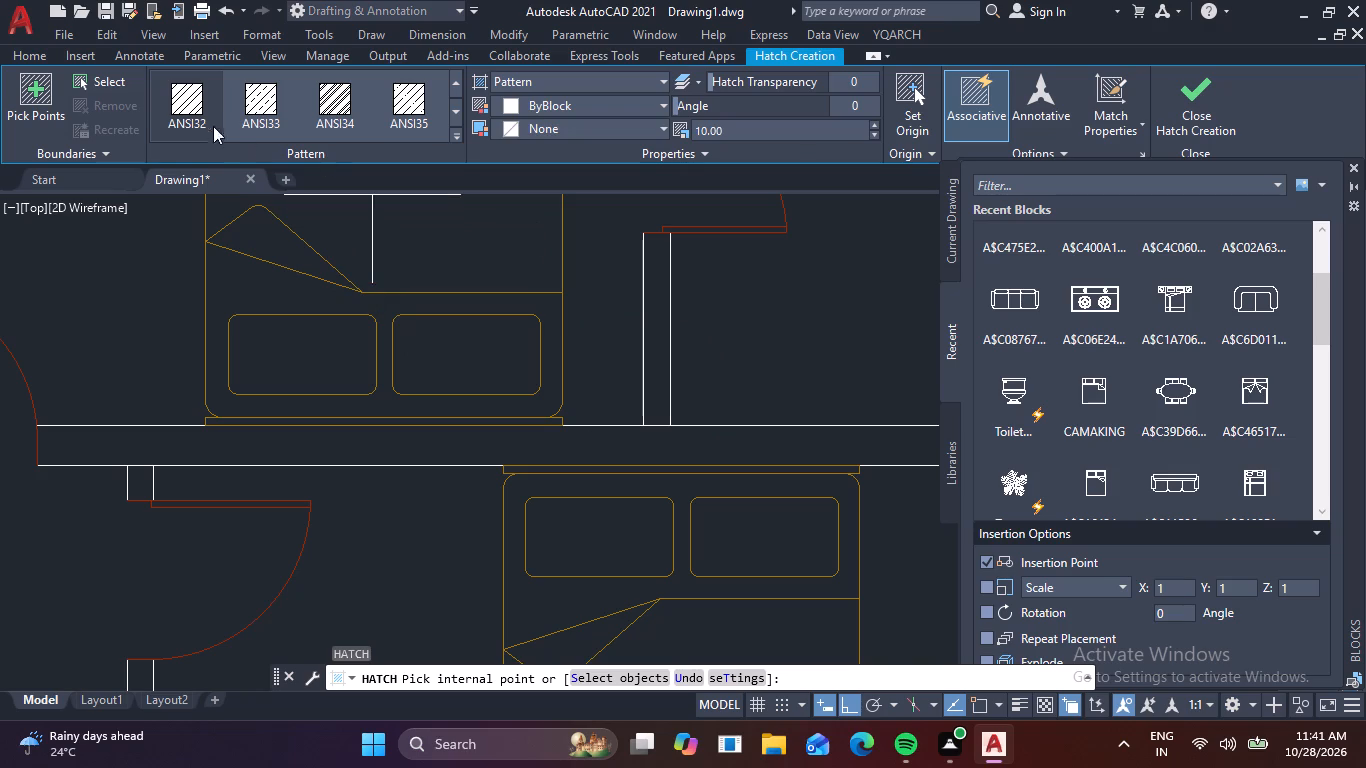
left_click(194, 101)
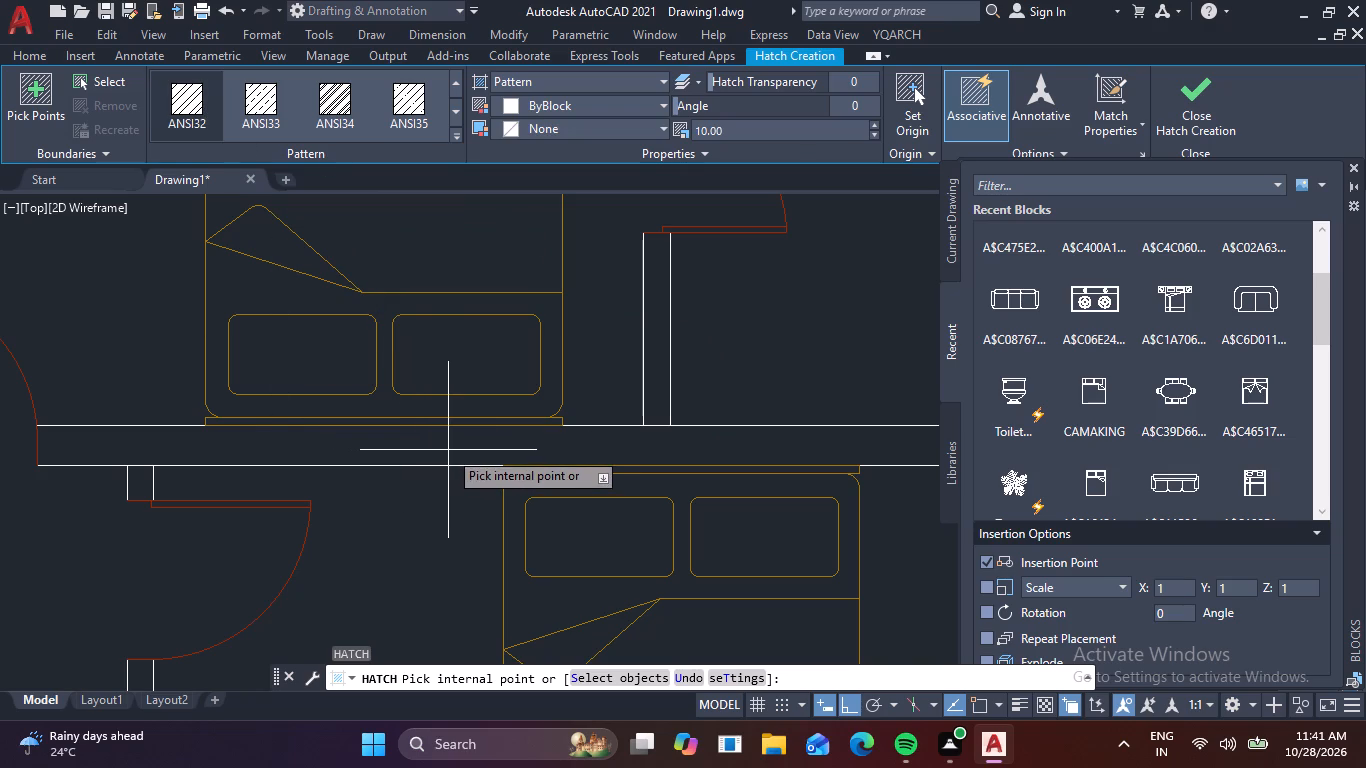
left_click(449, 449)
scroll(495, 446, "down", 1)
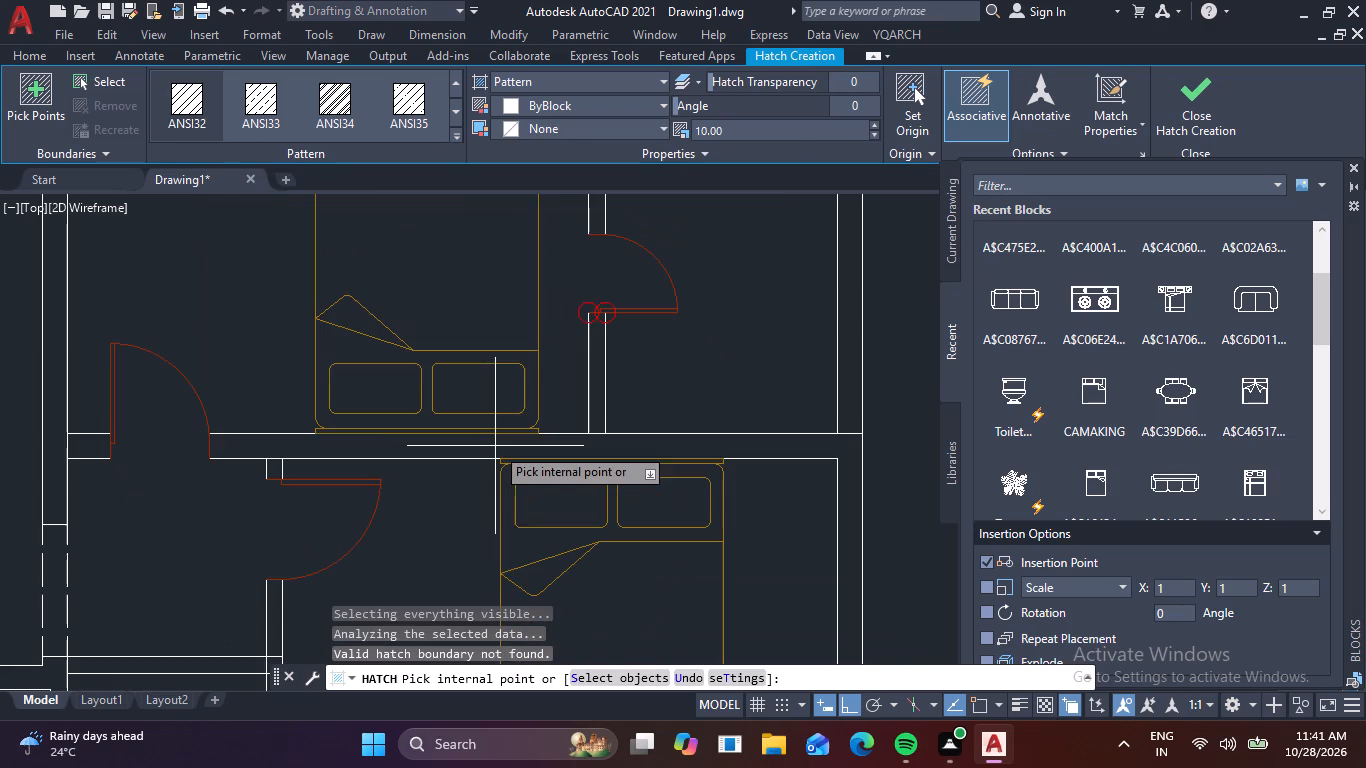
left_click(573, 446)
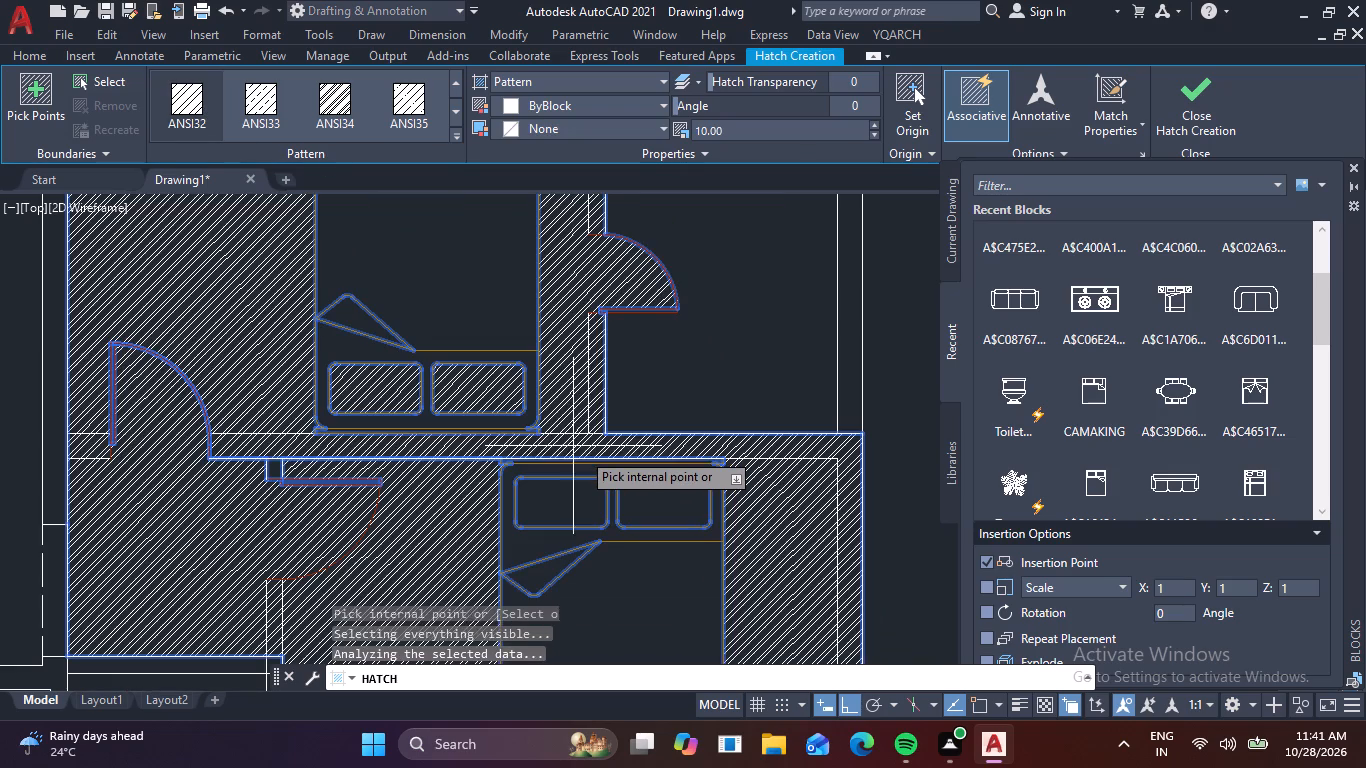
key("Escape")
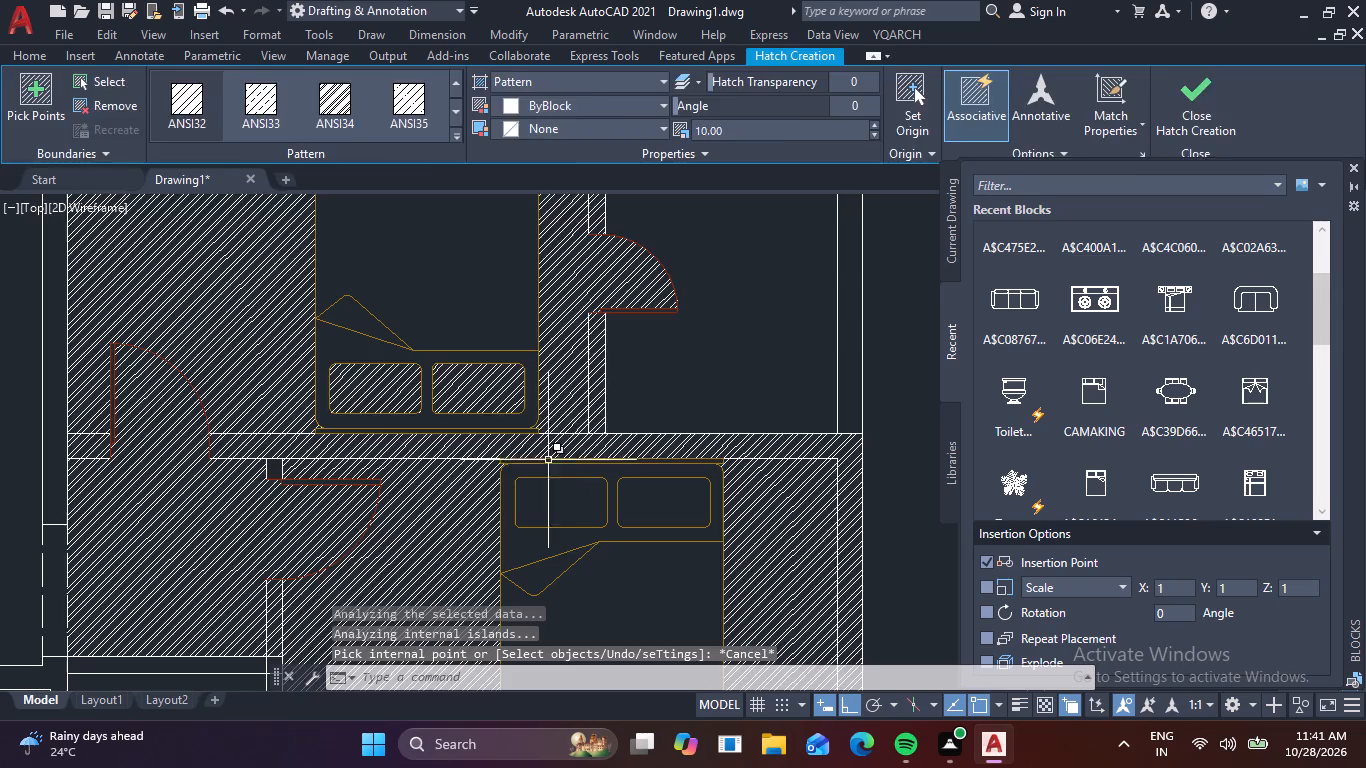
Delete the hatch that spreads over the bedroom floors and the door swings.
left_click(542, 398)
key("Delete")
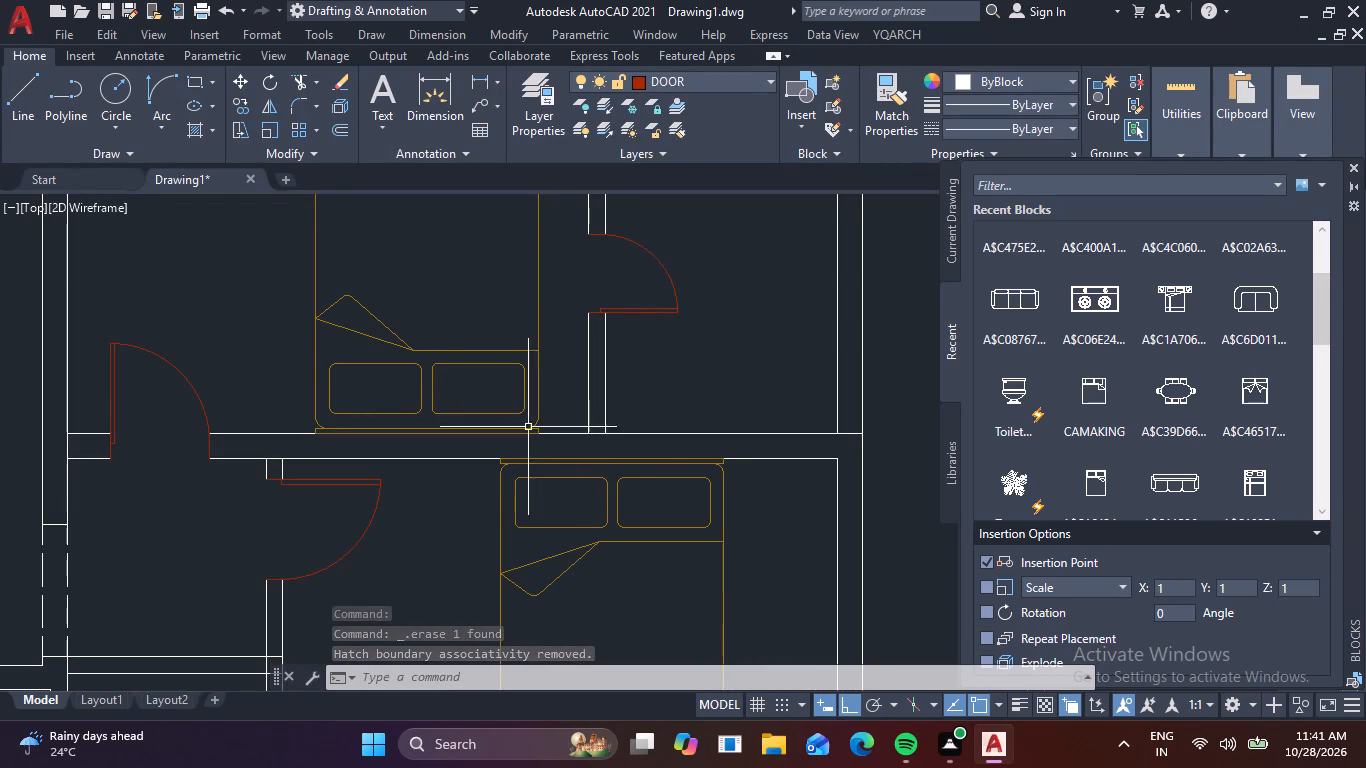
Draw a 9" vertical closing line across the horizontal bedroom wall, just beside the upper bedroom's door opening.
scroll(268, 441, "up", 3)
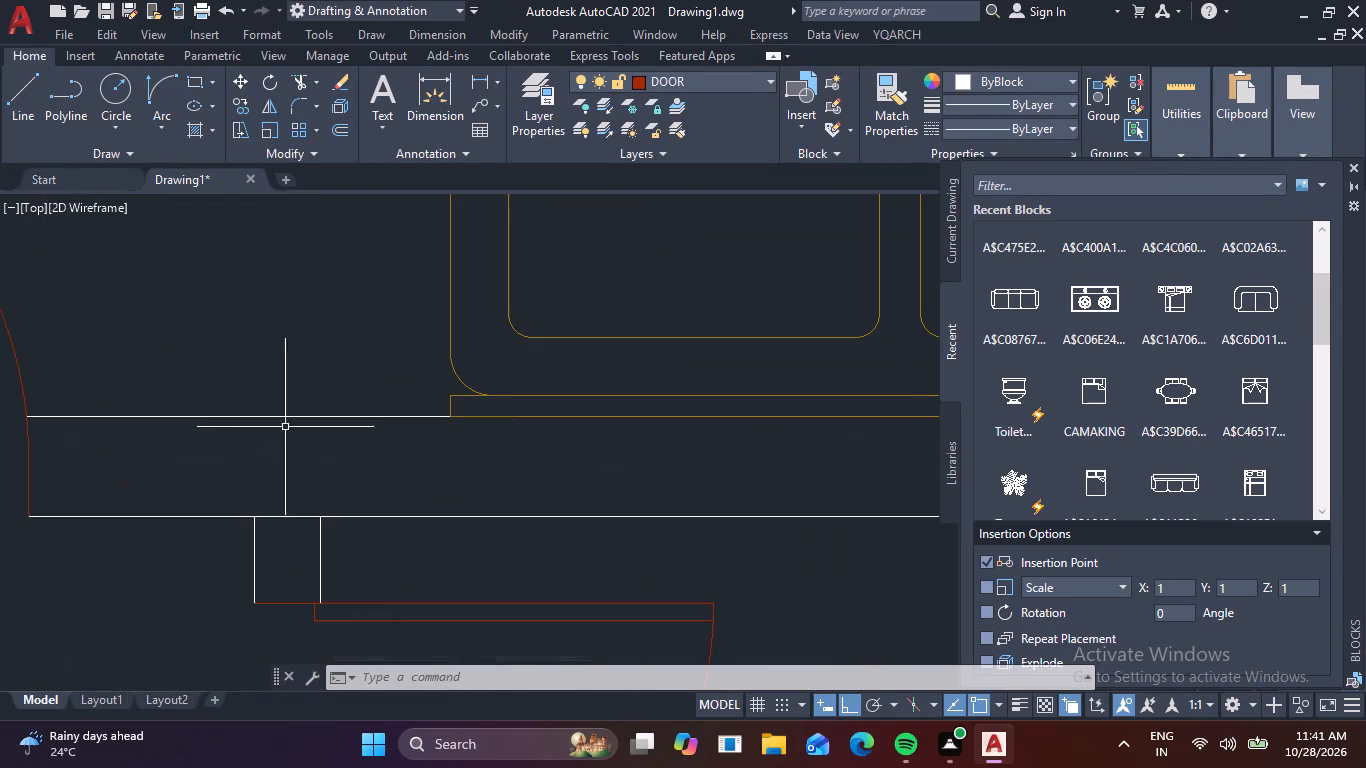
key("l")
key("space")
middle_click_drag(254, 473, 419, 487)
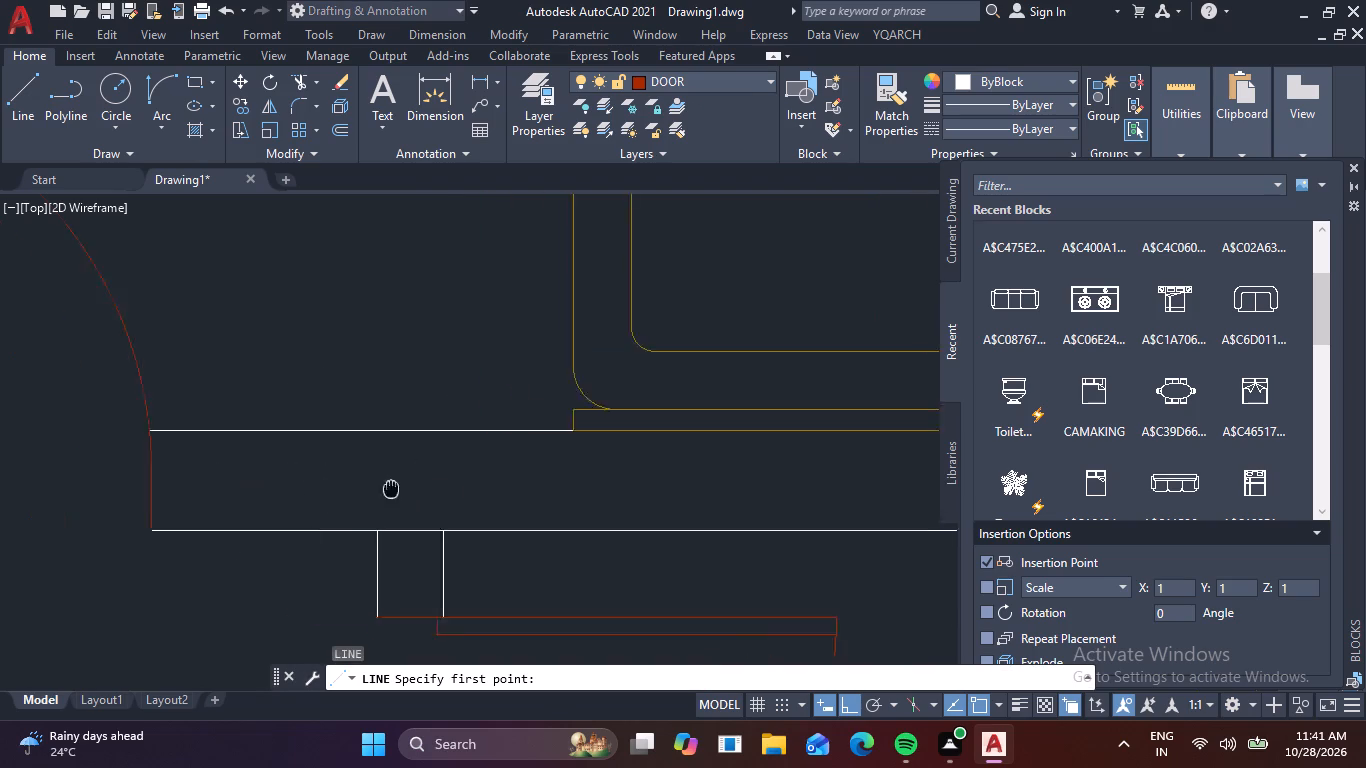
middle_click_drag(419, 487, 518, 472)
left_click(323, 416)
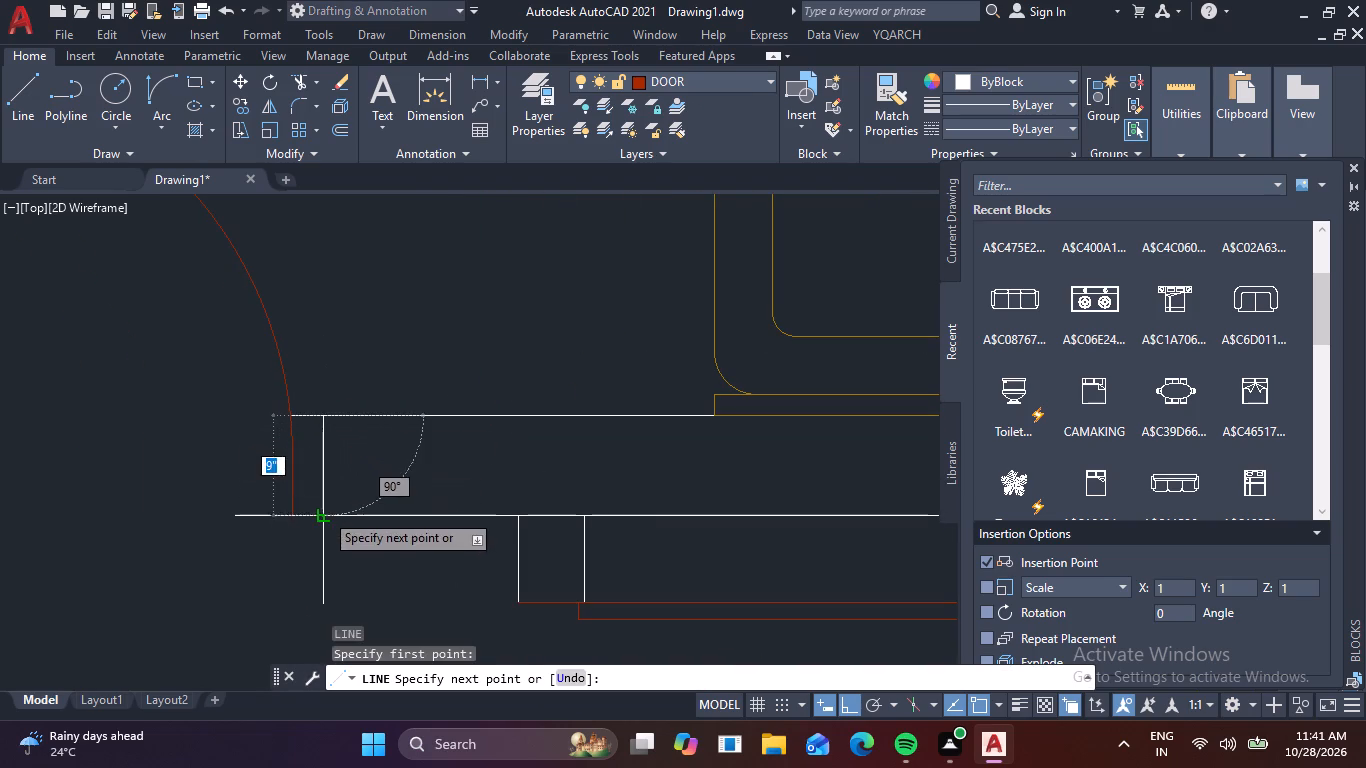
left_click(322, 515)
key("space")
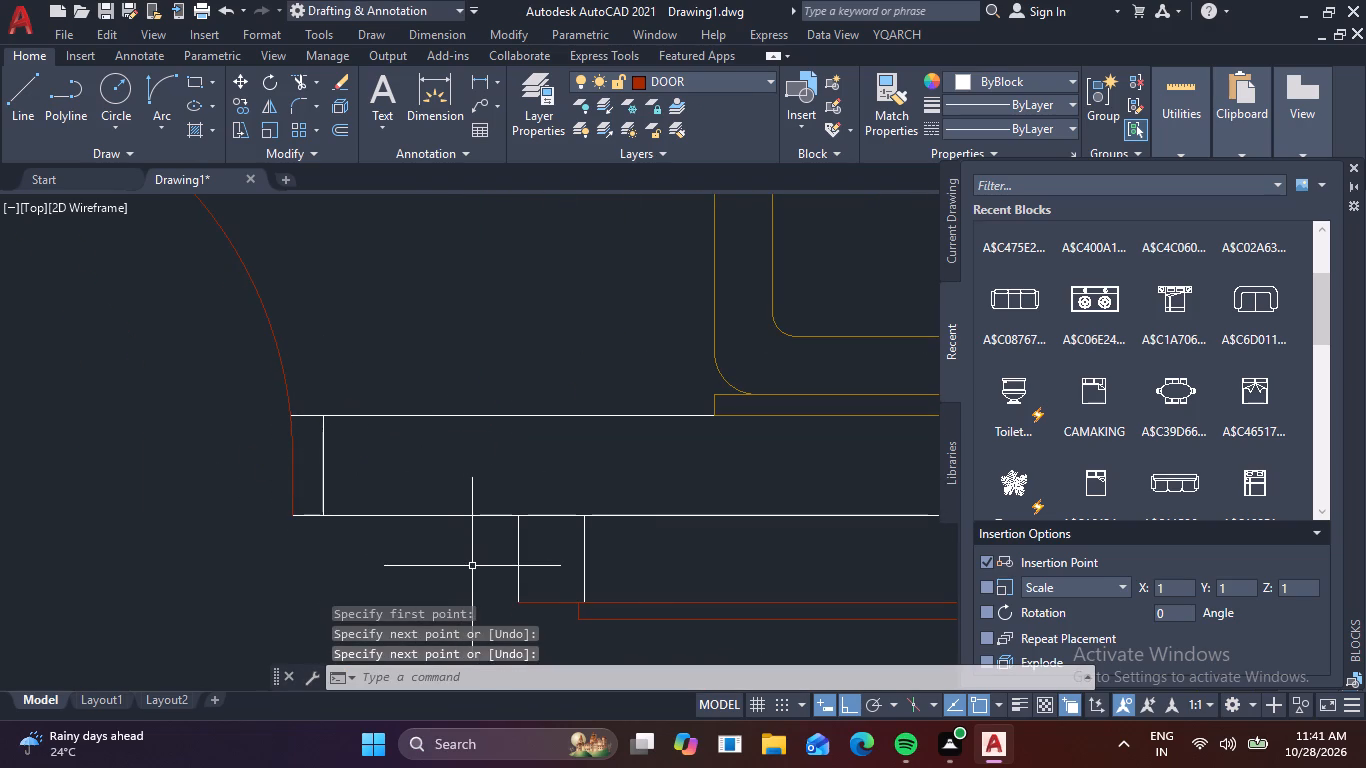
Hatch the closed horizontal wall between the bedrooms and the outer wall connected to it at scale 10.
type("H")
key("space")
scroll(502, 533, "down", 2)
middle_click_drag(531, 533, 438, 504)
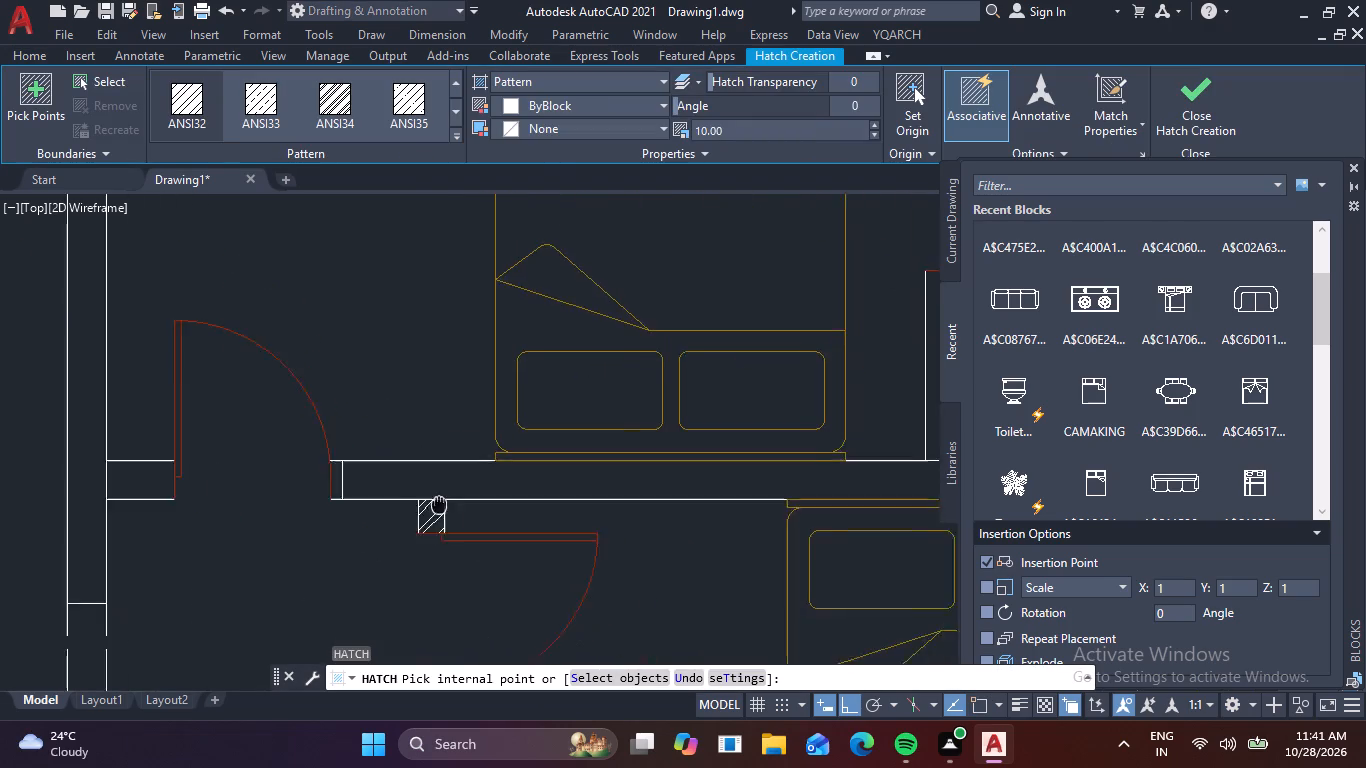
middle_click_drag(438, 504, 399, 493)
scroll(370, 498, "down", 1)
middle_click_drag(500, 507, 404, 488)
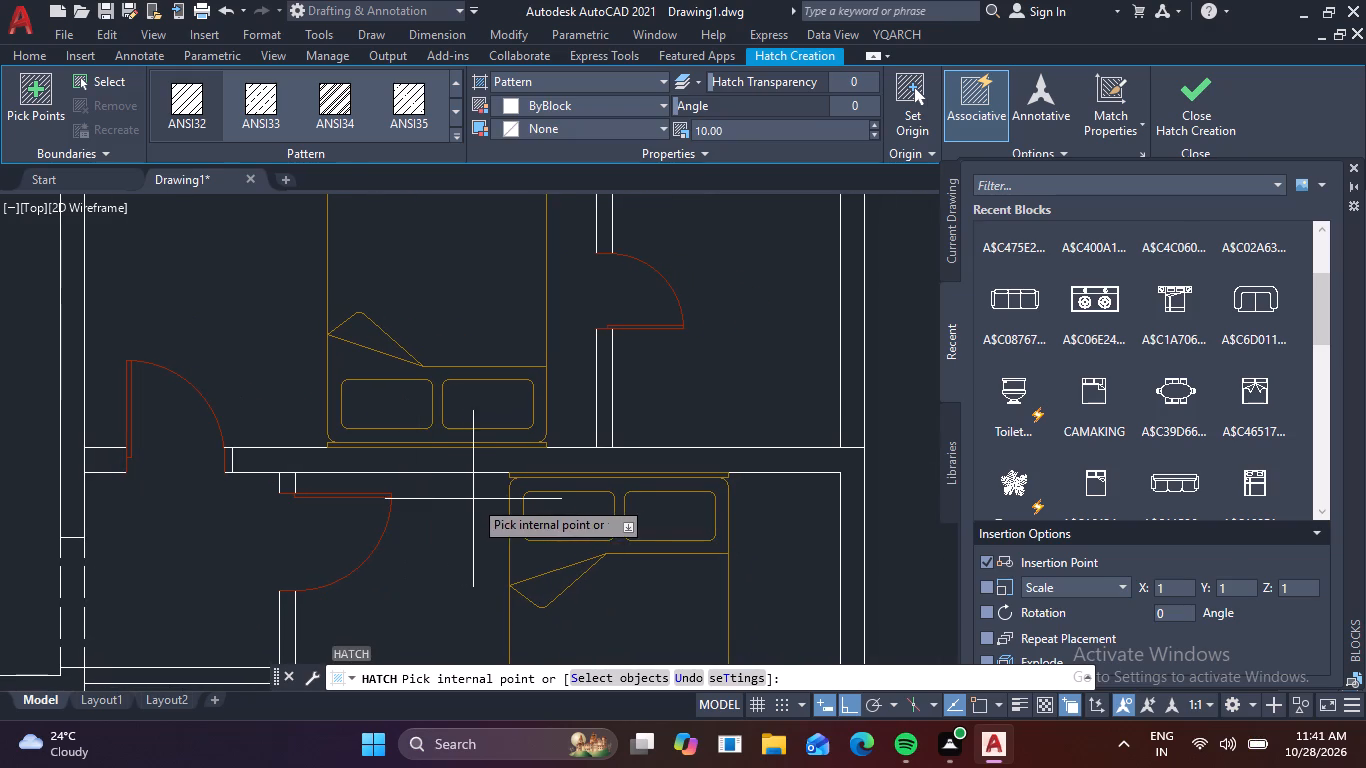
scroll(492, 499, "down", 3)
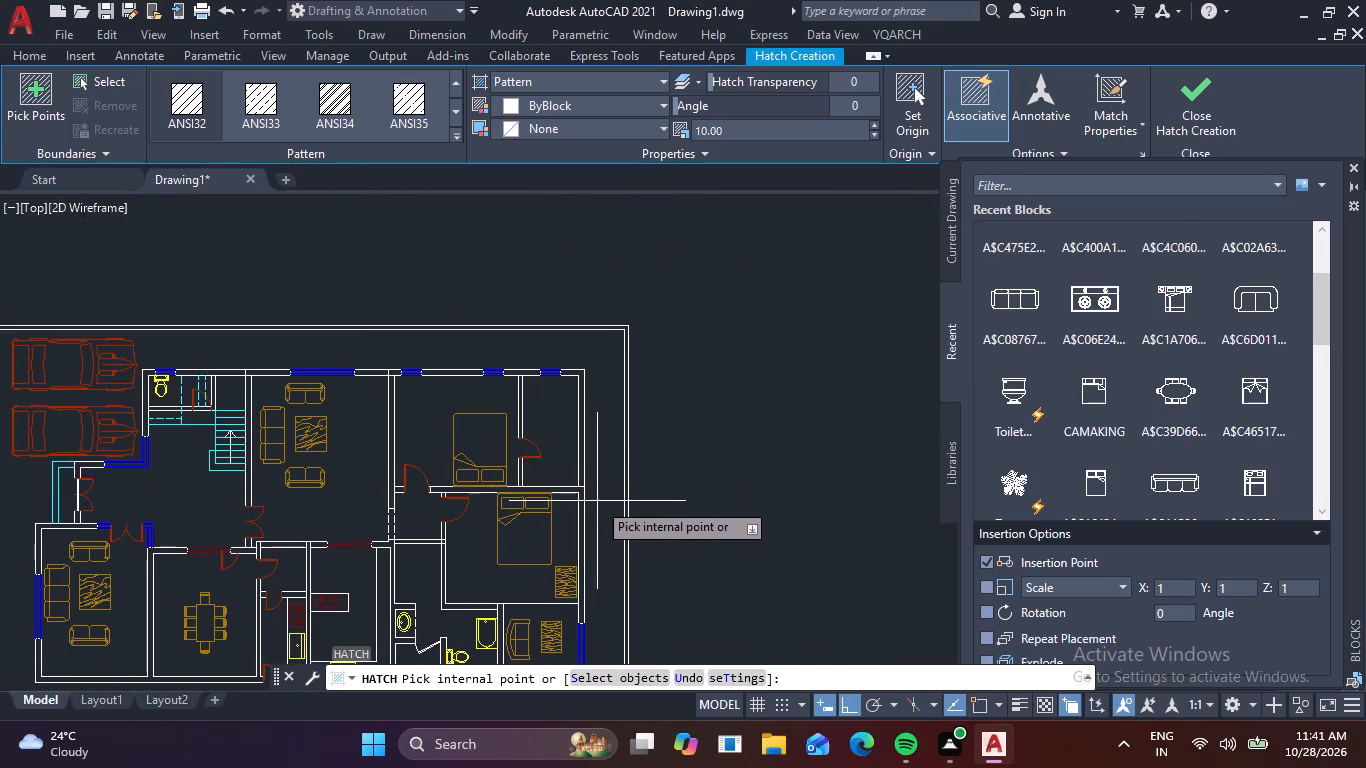
scroll(533, 521, "up", 1)
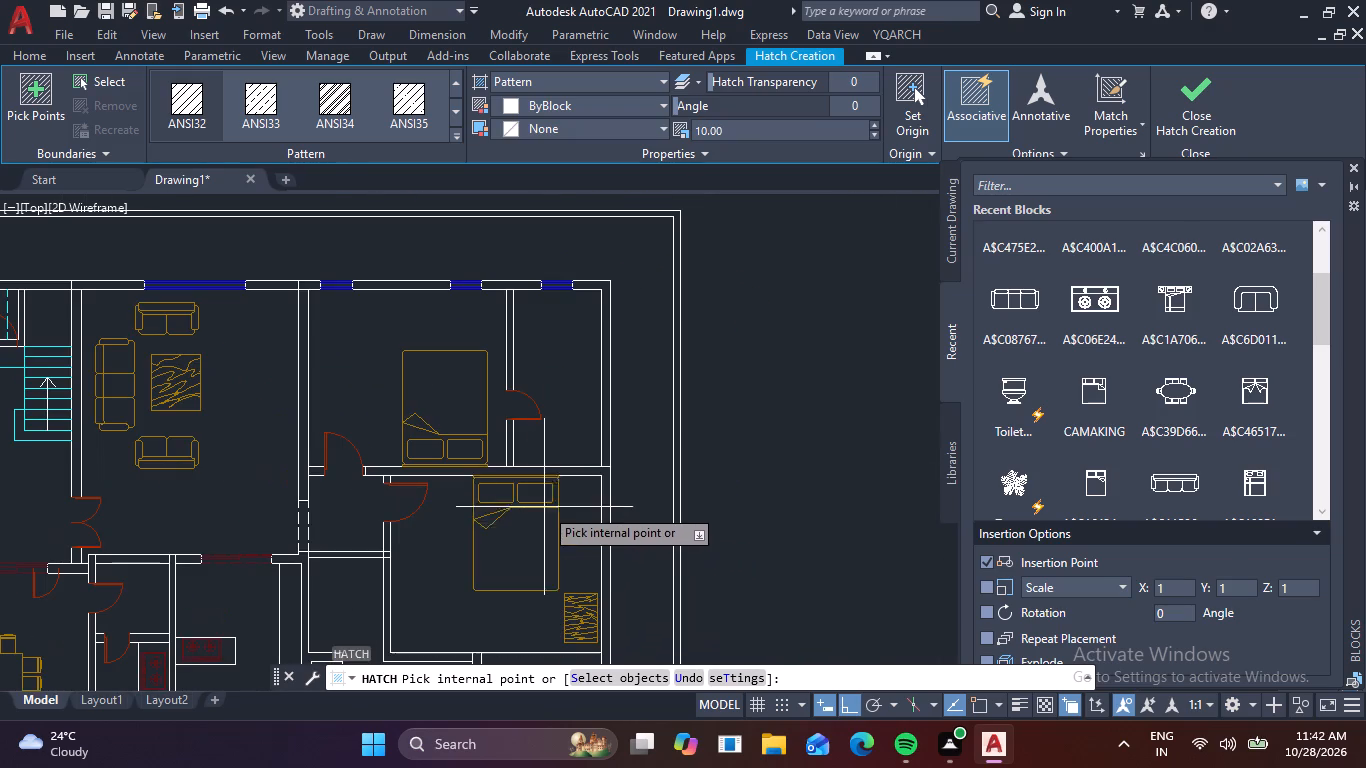
scroll(564, 482, "up", 1)
left_click(587, 465)
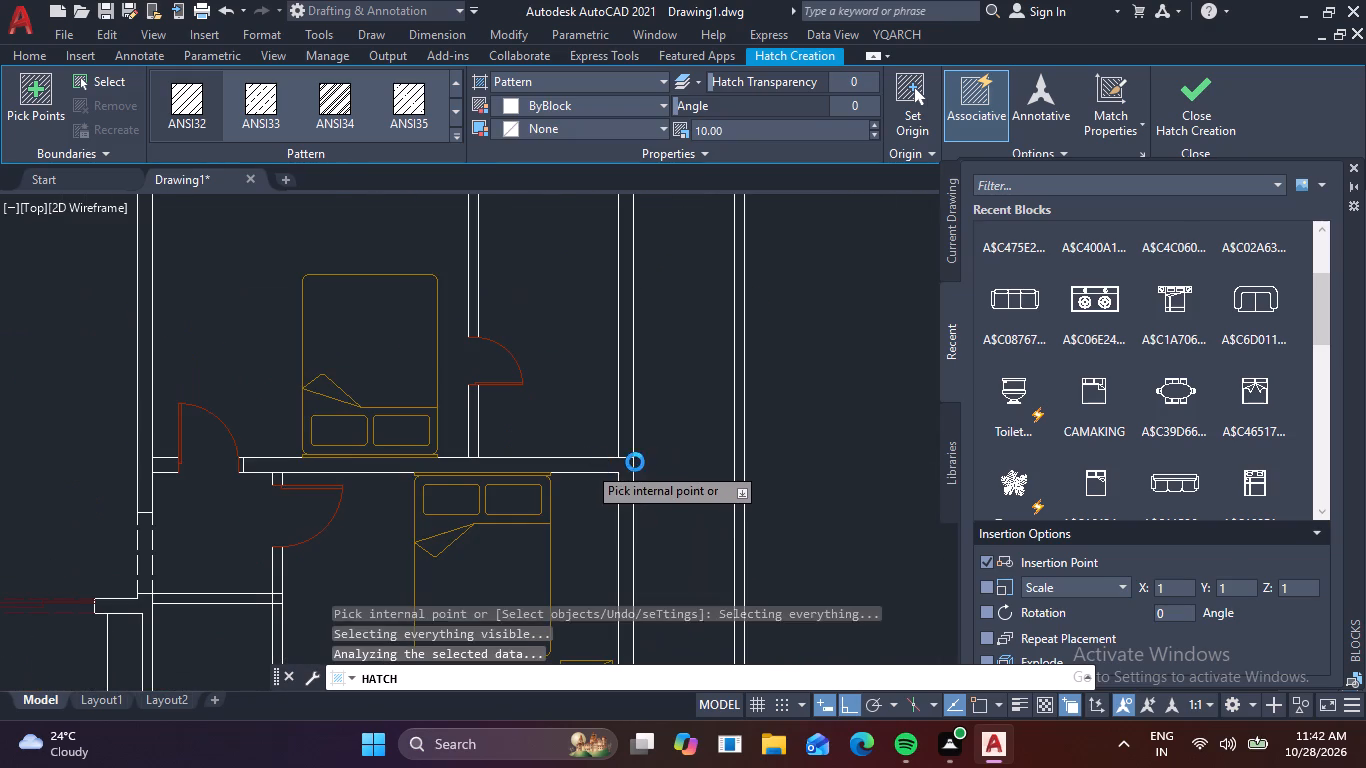
scroll(701, 445, "down", 2)
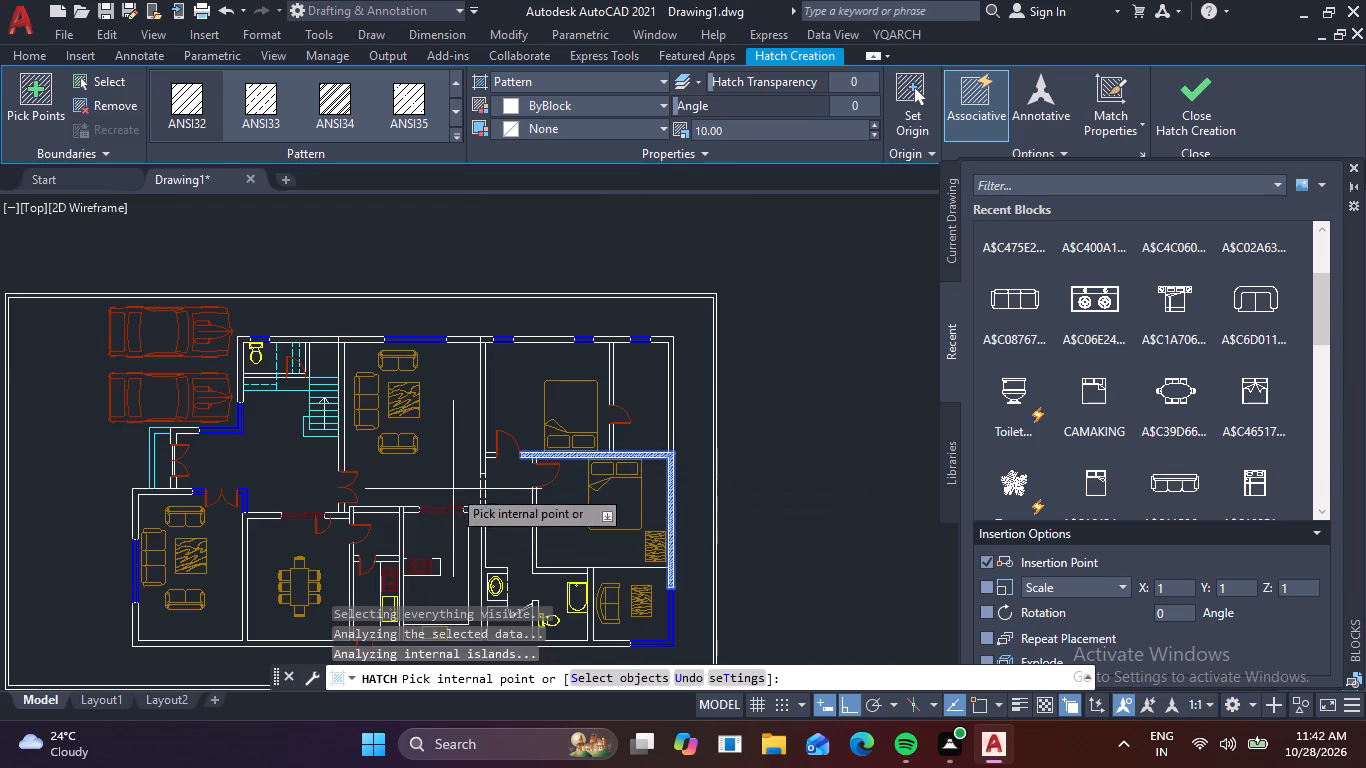
Add the sliver beside the closing line and the short wall stub across the door opening, and finish the hatch.
scroll(527, 455, "up", 4)
scroll(442, 482, "up", 3)
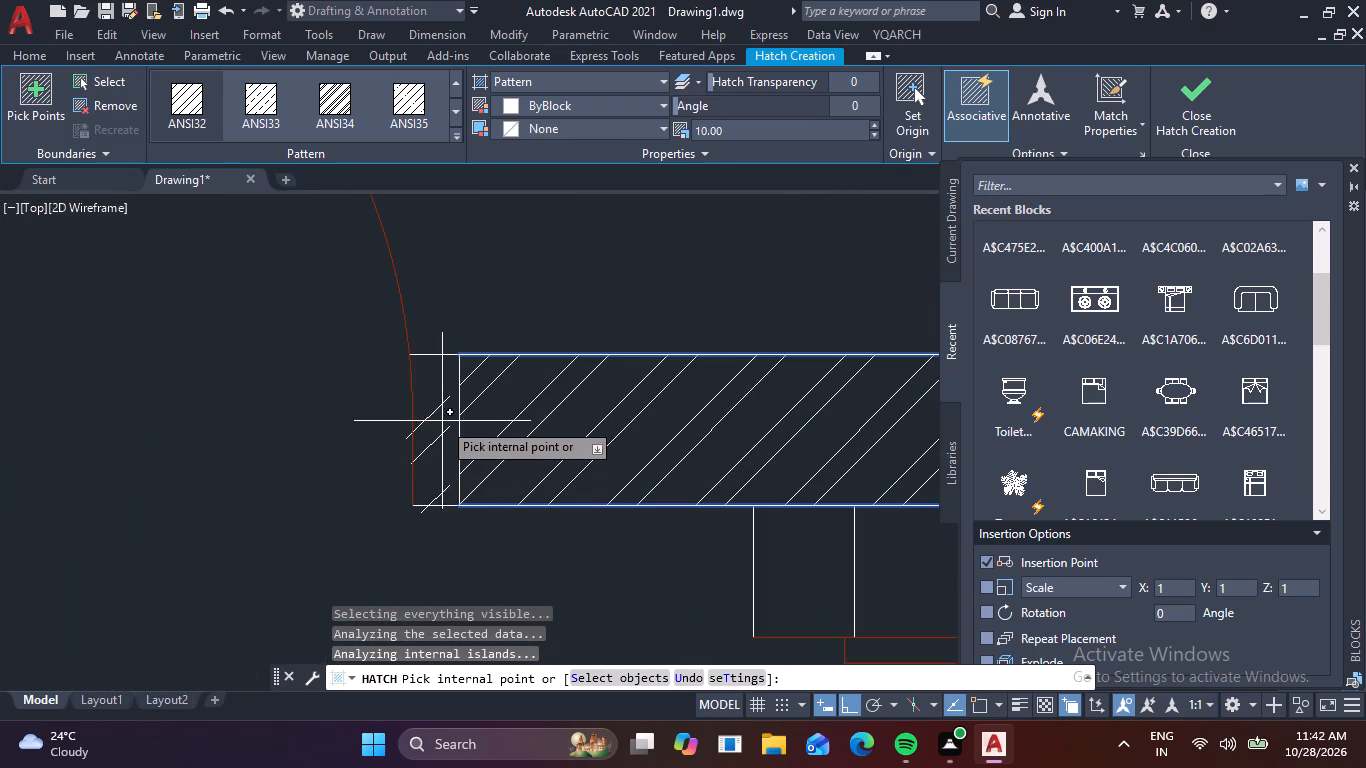
left_click(442, 416)
scroll(330, 522, "down", 3)
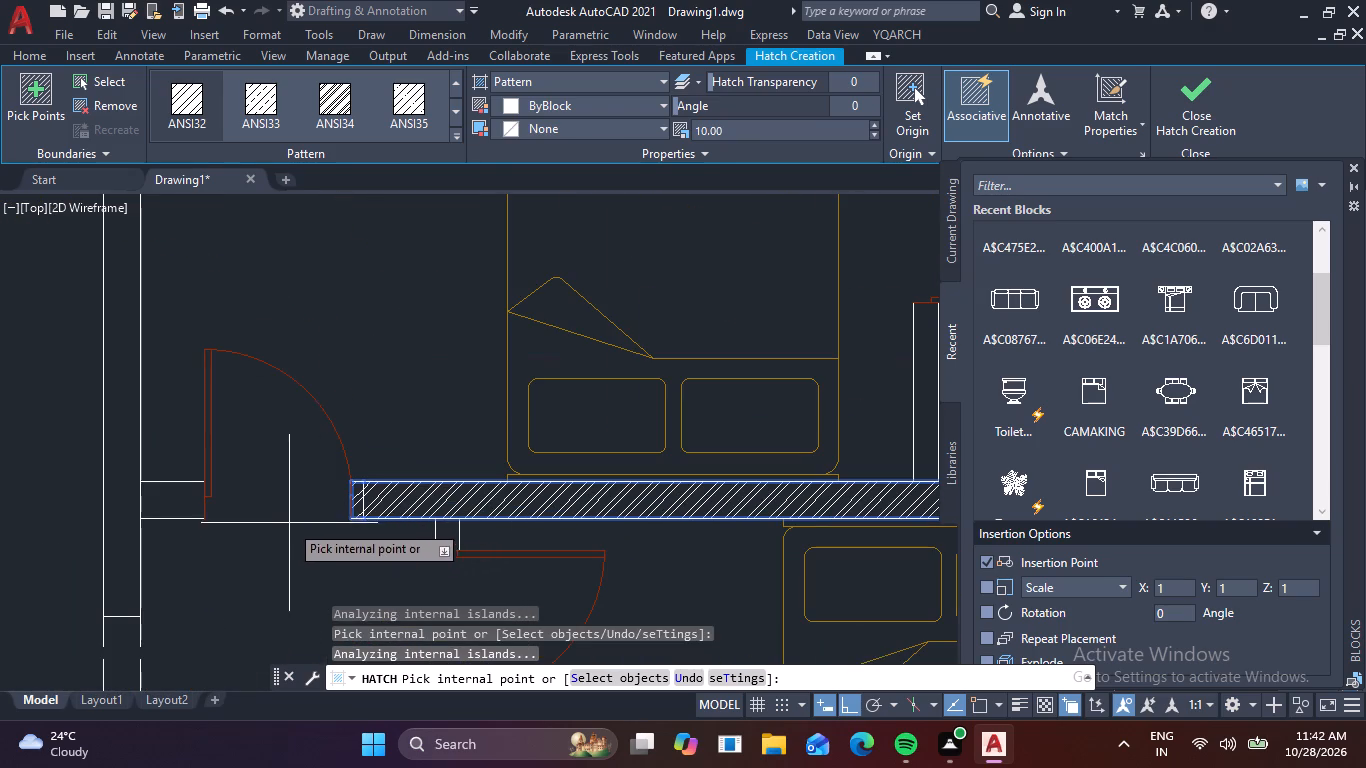
left_click(180, 503)
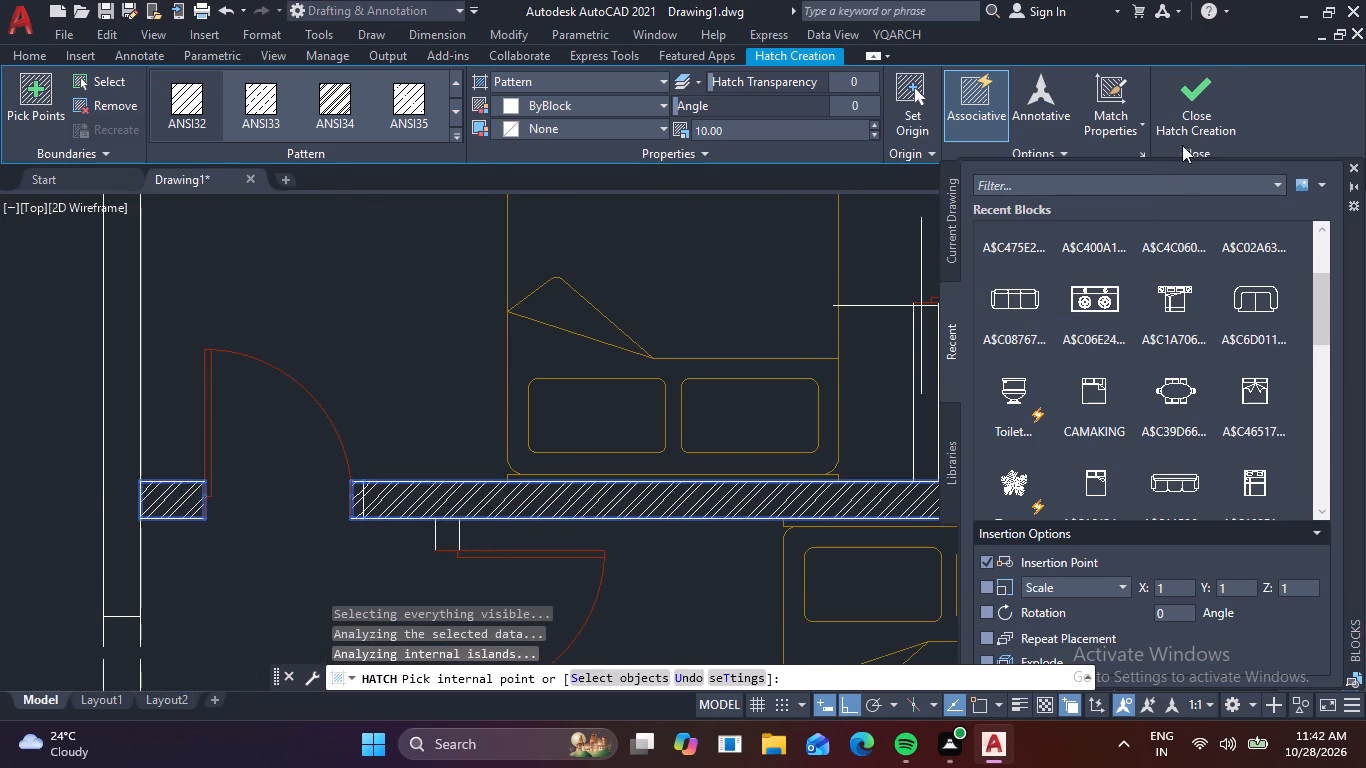
left_click(1202, 120)
Hatch the short wall pieces on both sides of the lower bedroom's door opening at scale 10.
scroll(732, 441, "down", 2)
middle_click_drag(677, 465, 409, 508)
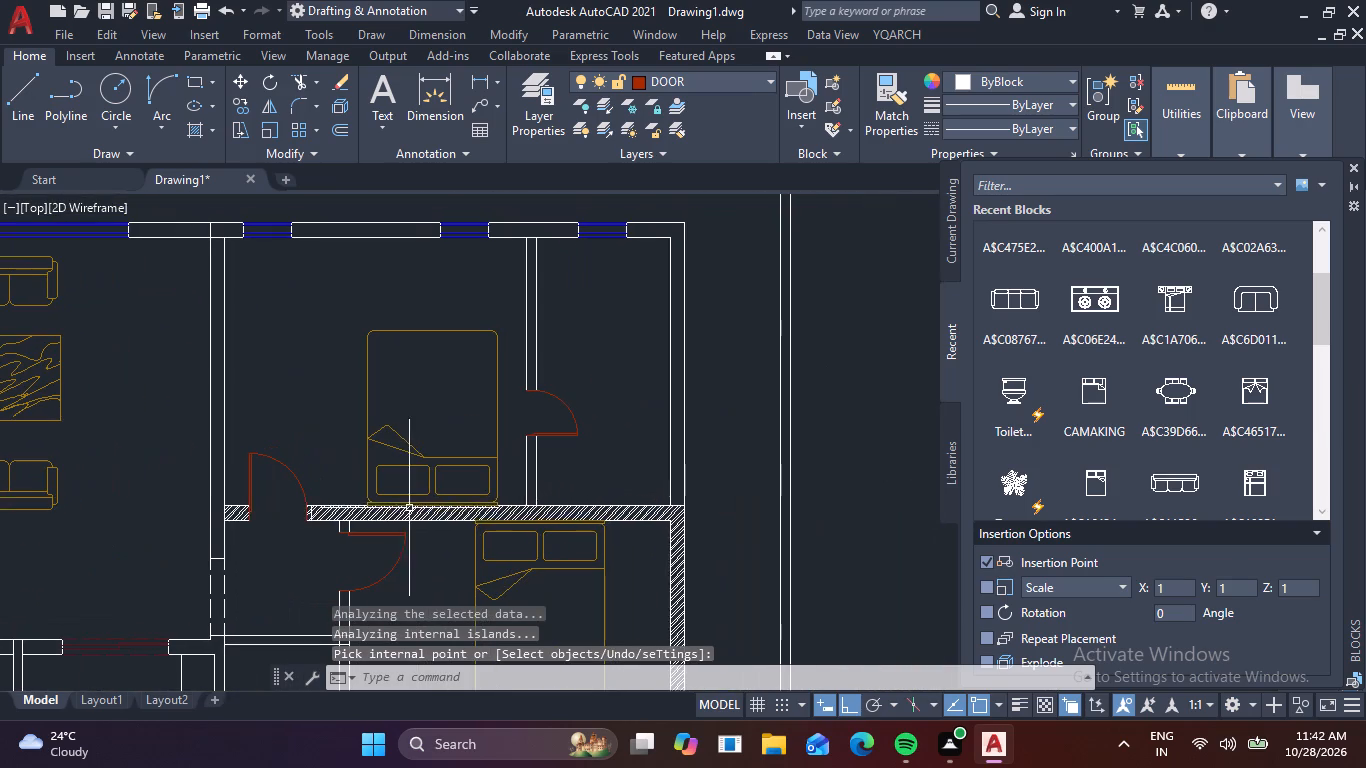
middle_click_drag(460, 531, 554, 430)
key("space")
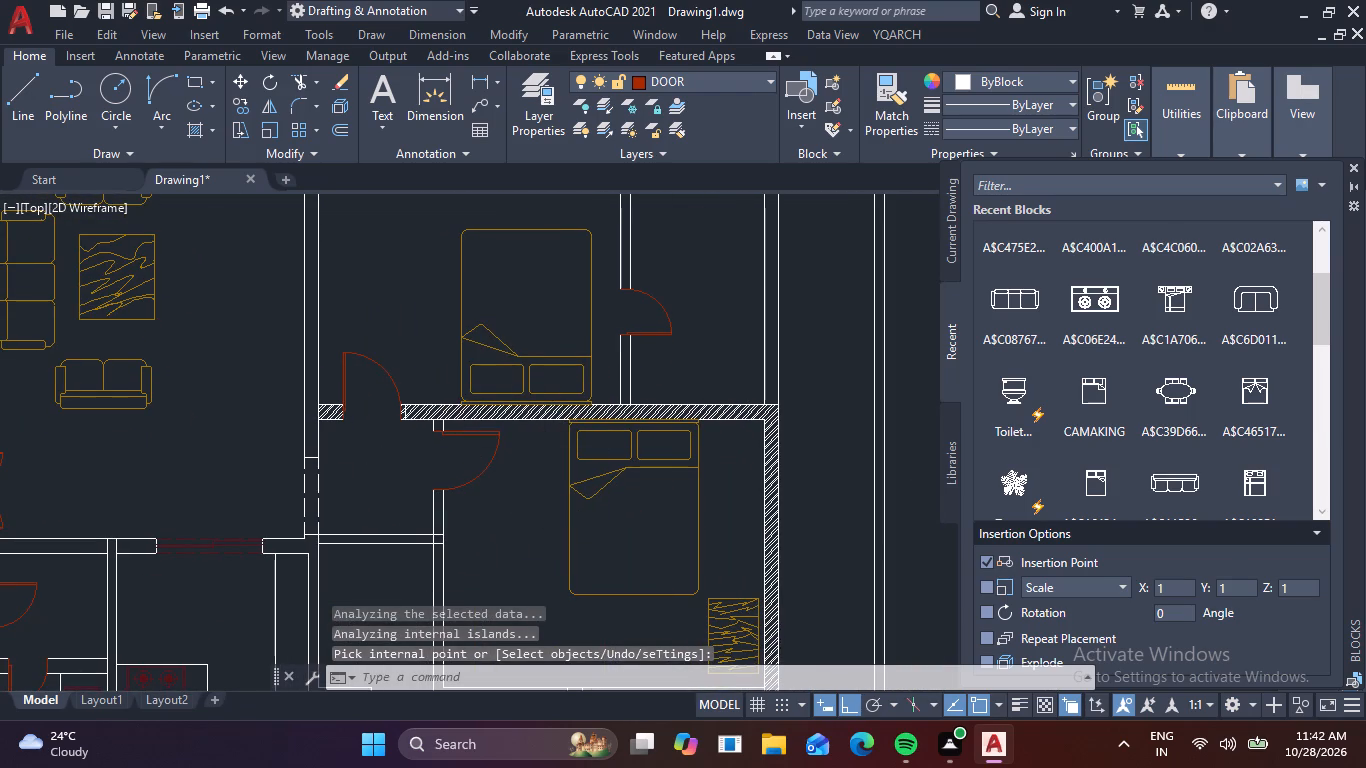
scroll(438, 459, "up", 3)
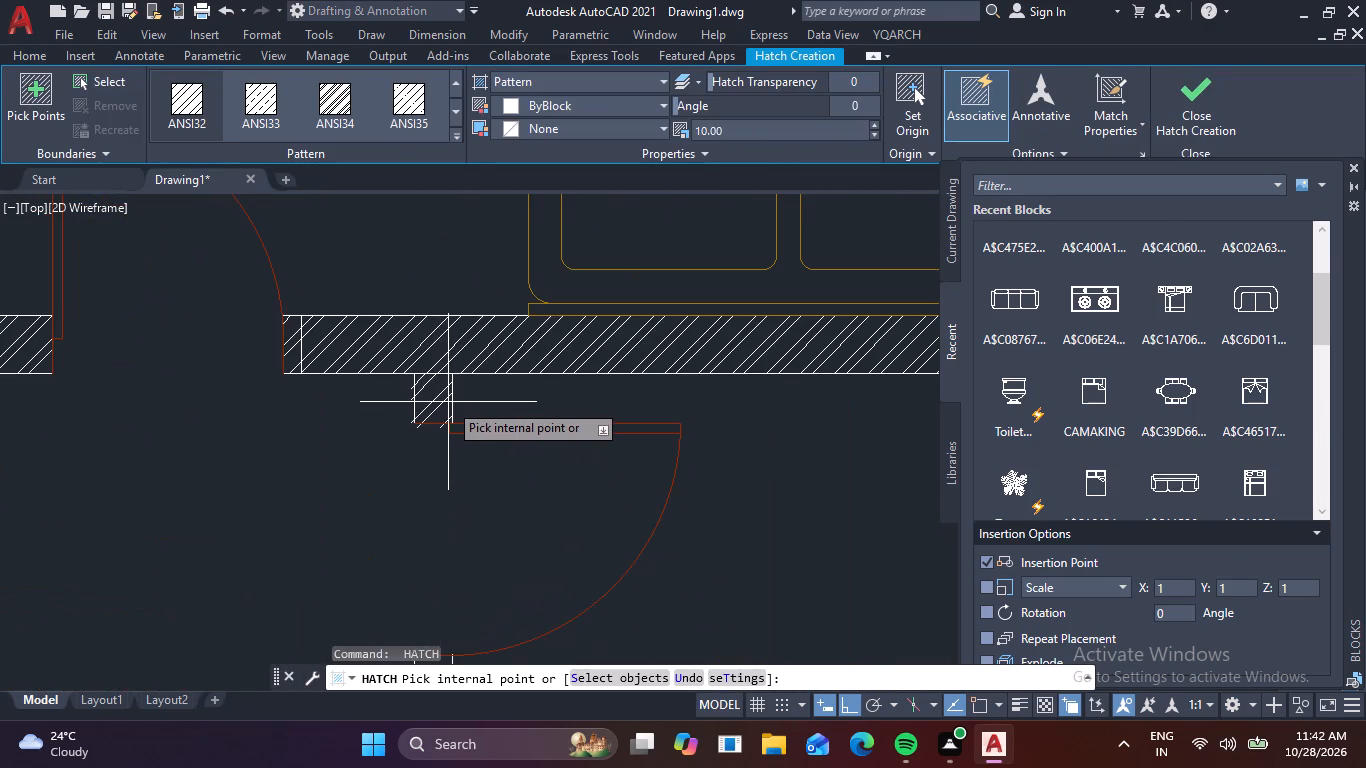
left_click(447, 402)
scroll(502, 462, "down", 4)
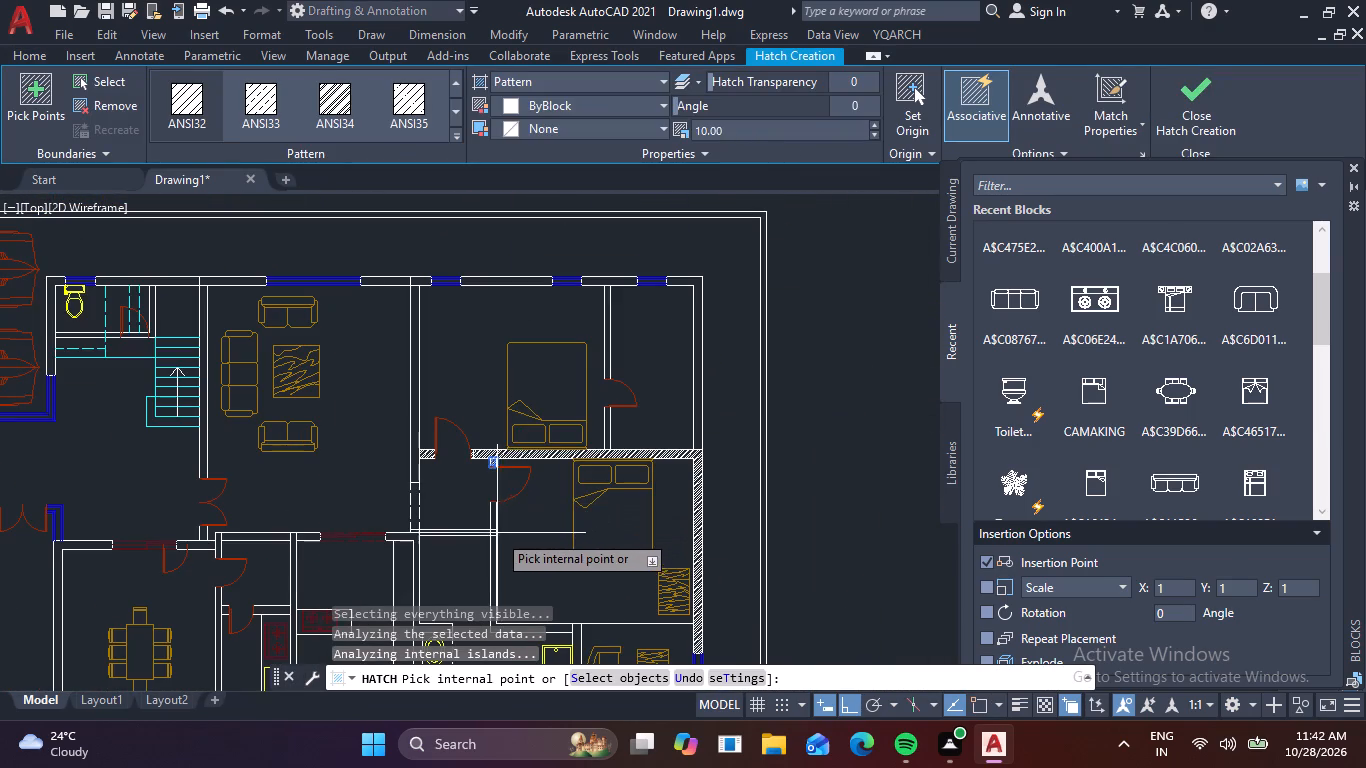
scroll(486, 521, "up", 4)
left_click(504, 500)
scroll(555, 505, "down", 2)
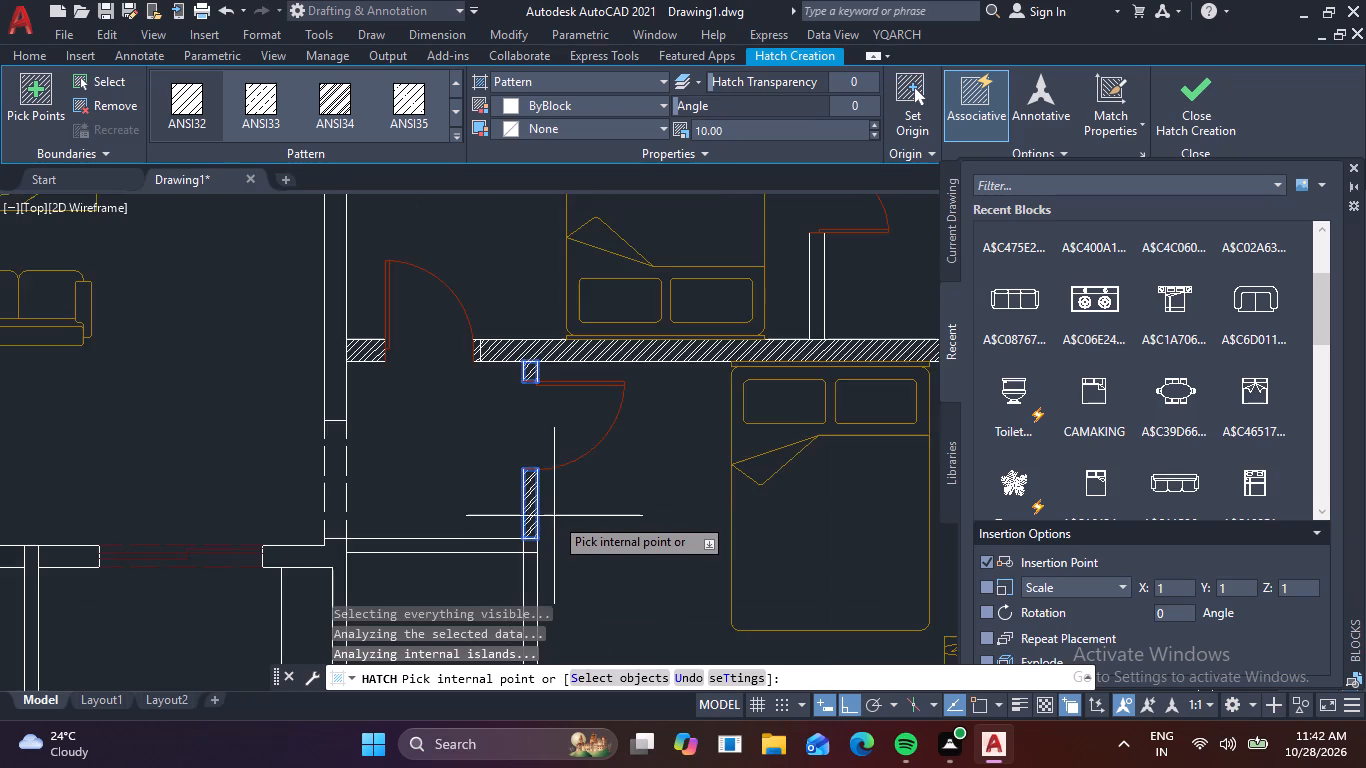
Add the horizontal wall below the bedroom passage and its junction with the lower bedroom's side wall to the hatch.
middle_click_drag(557, 525, 601, 442)
left_click(488, 466)
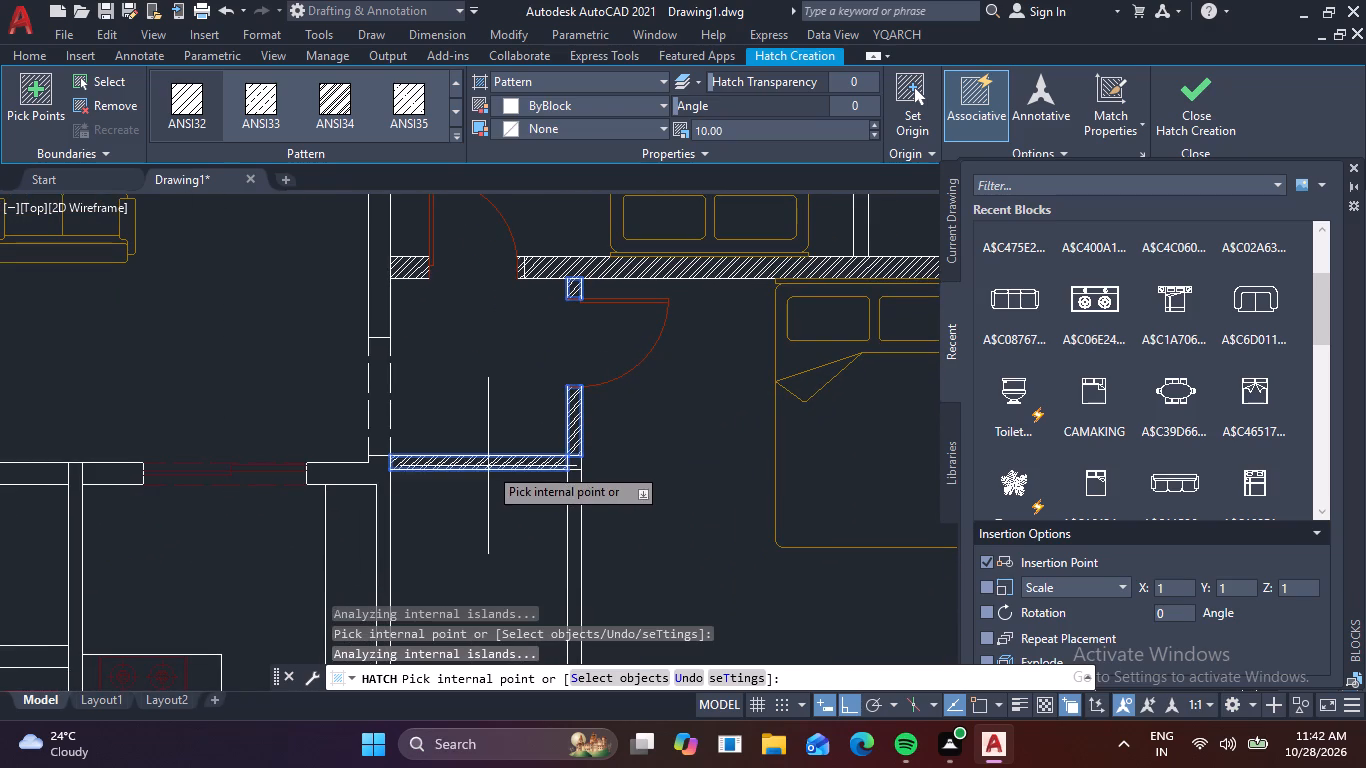
scroll(575, 464, "up", 2)
left_click(561, 457)
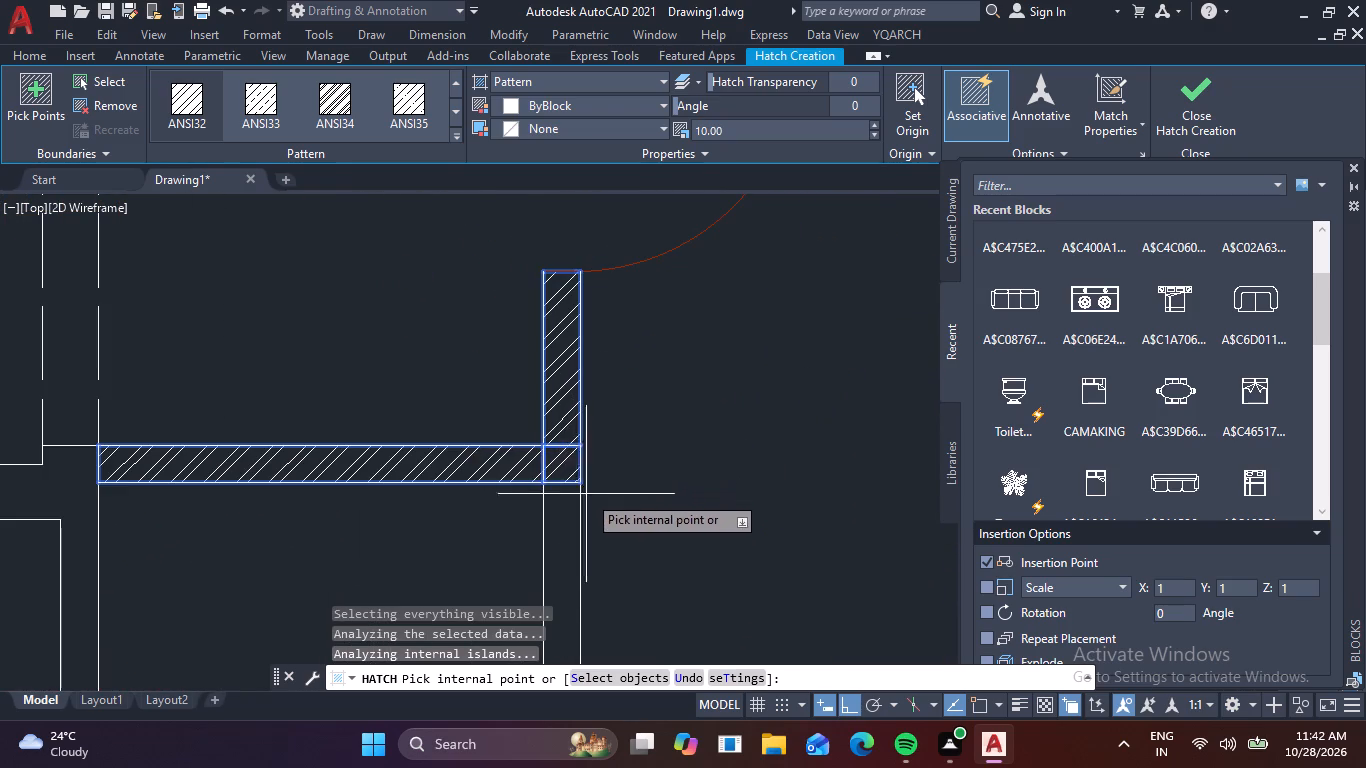
Add the L-shaped wall from the lower bedroom to the bathroom, try the junction near the kitchen, and finish the hatch.
middle_click_drag(644, 505, 667, 423)
scroll(594, 463, "down", 2)
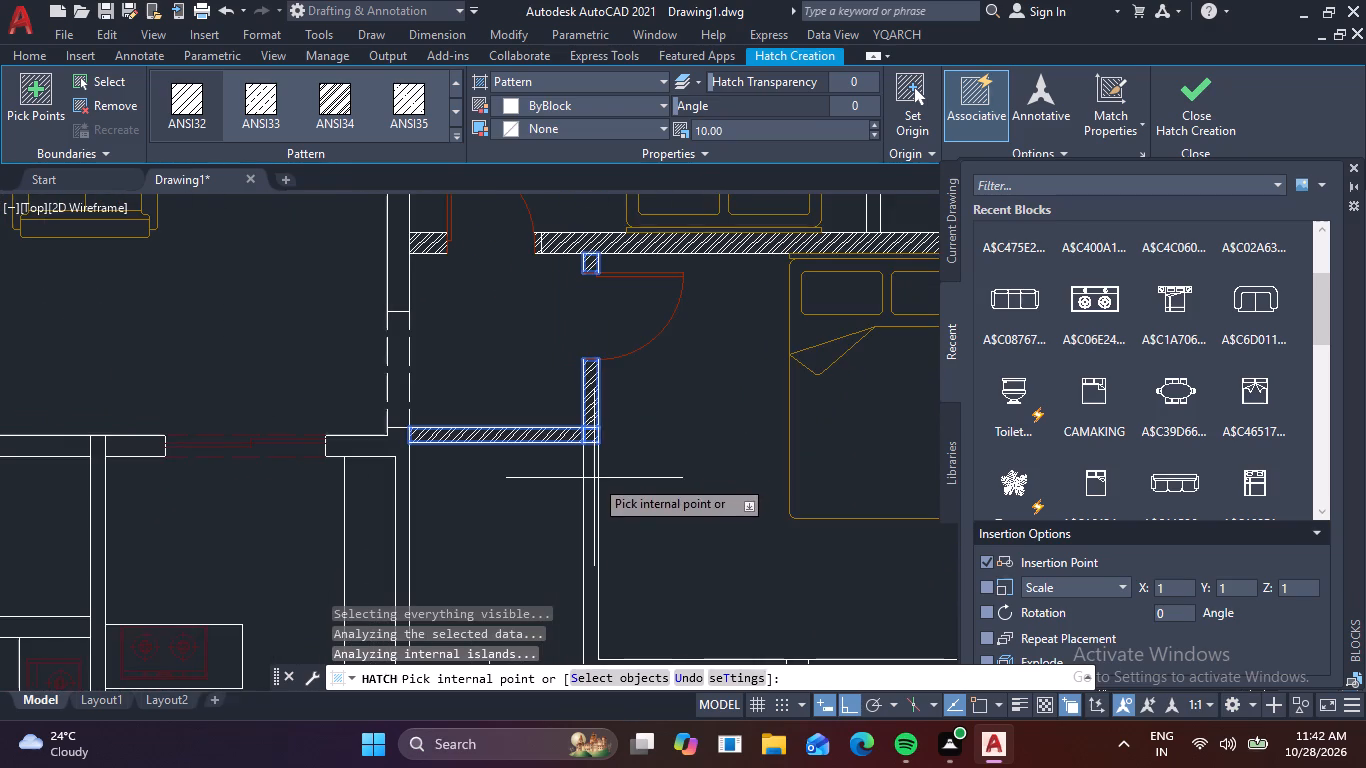
middle_click_drag(640, 484, 667, 410)
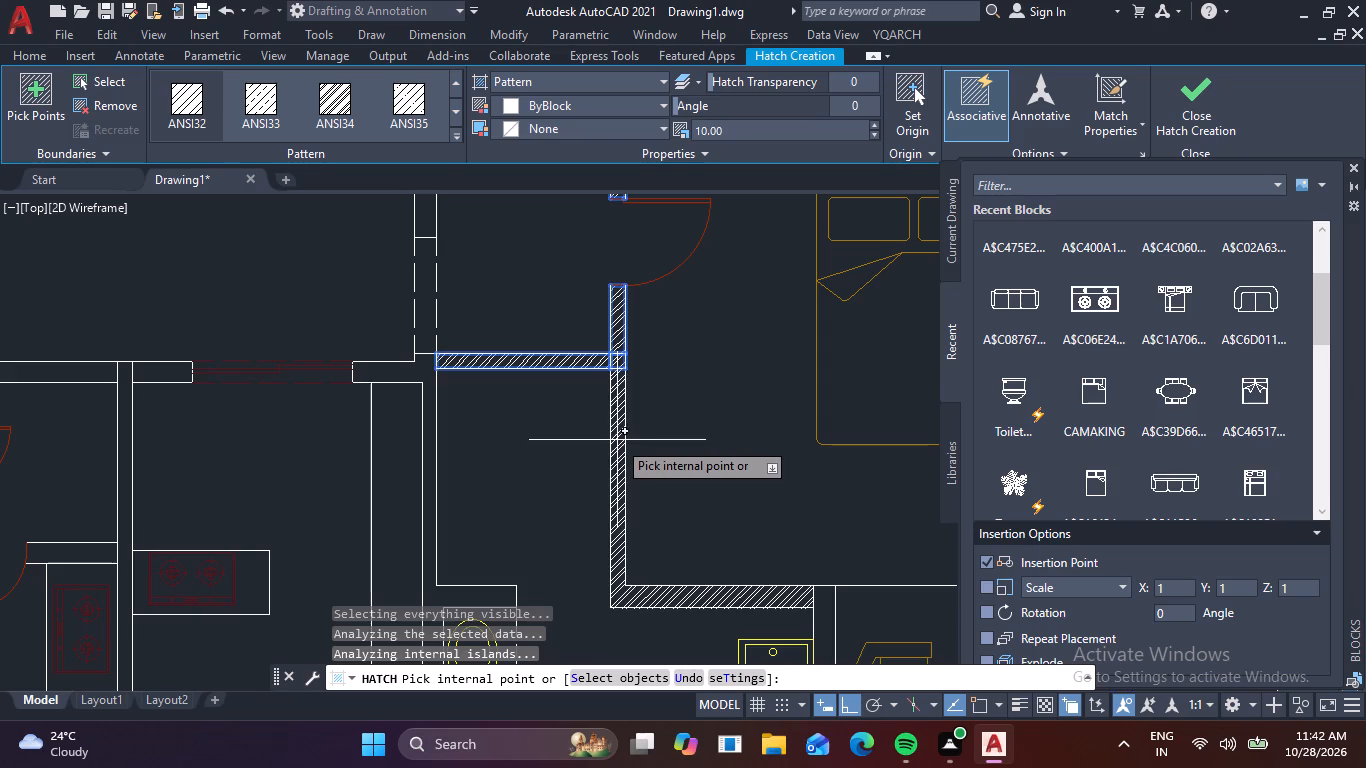
left_click(617, 440)
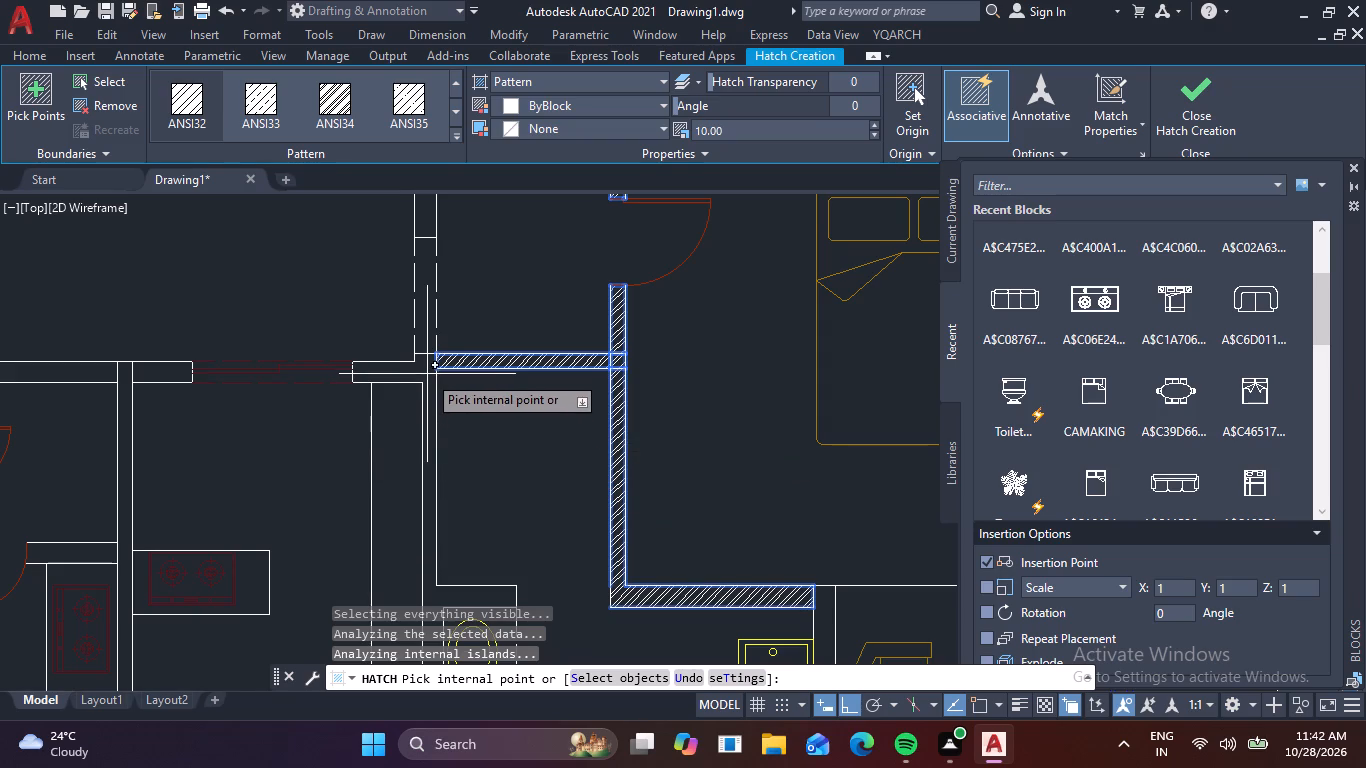
left_click(428, 373)
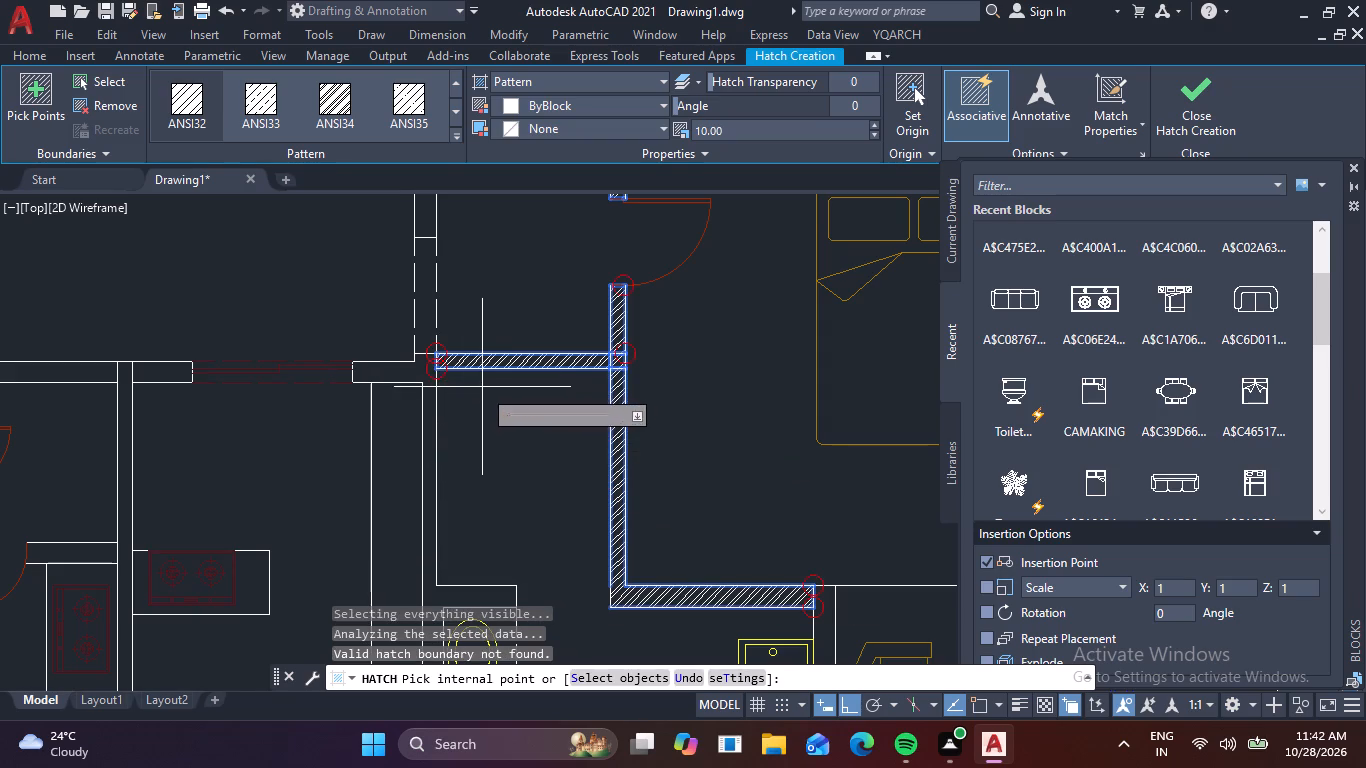
scroll(516, 407, "down", 1)
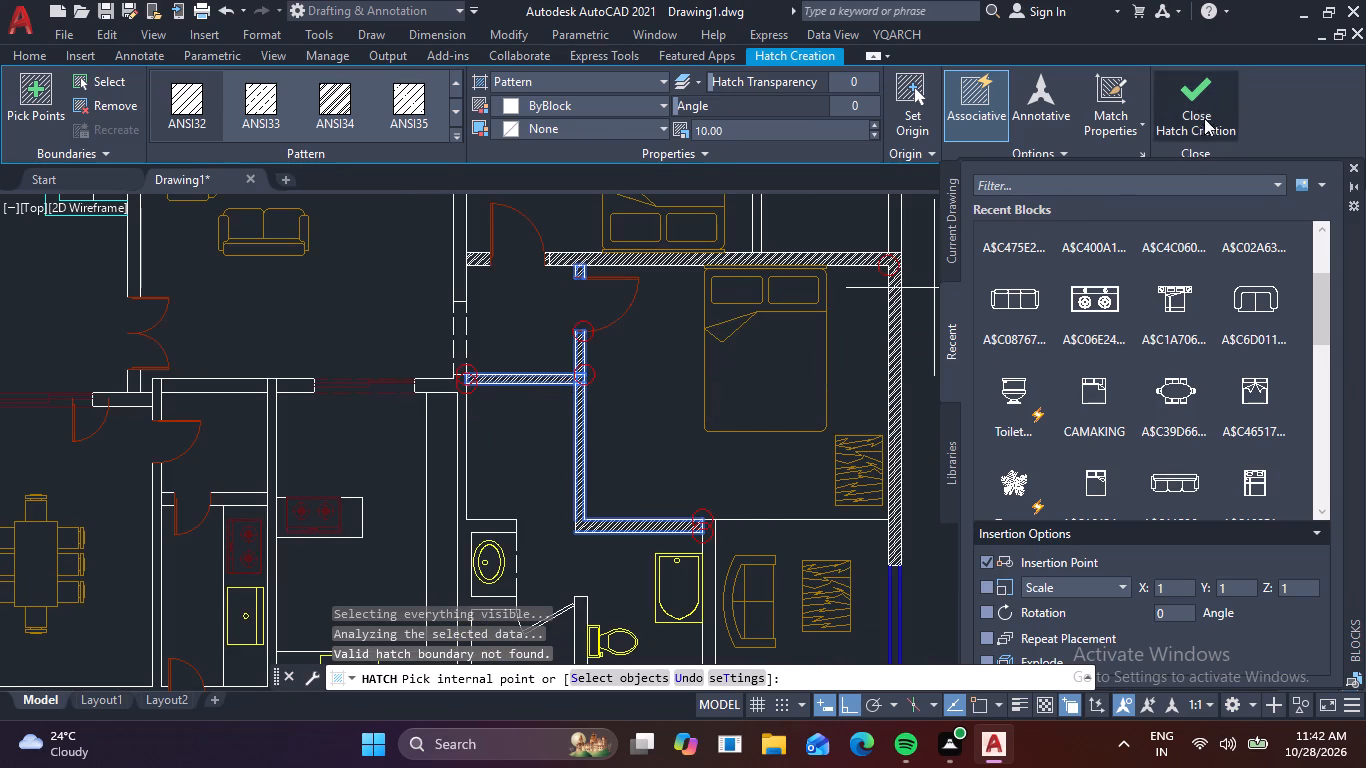
left_click(1198, 108)
Hatch the bottom exterior wall with its connected kitchen and bathroom walls at scale 10, and finish the hatch.
type("H")
key("space")
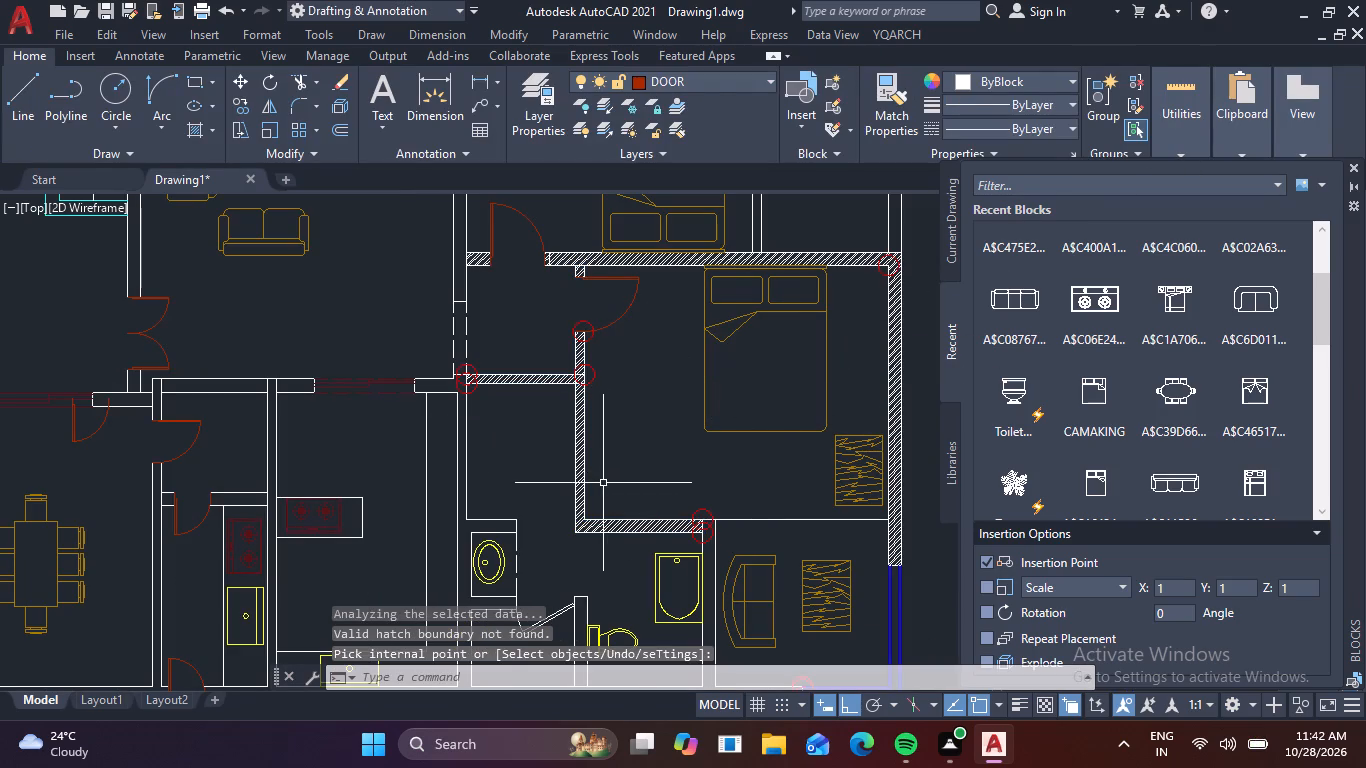
middle_click_drag(554, 488, 603, 406)
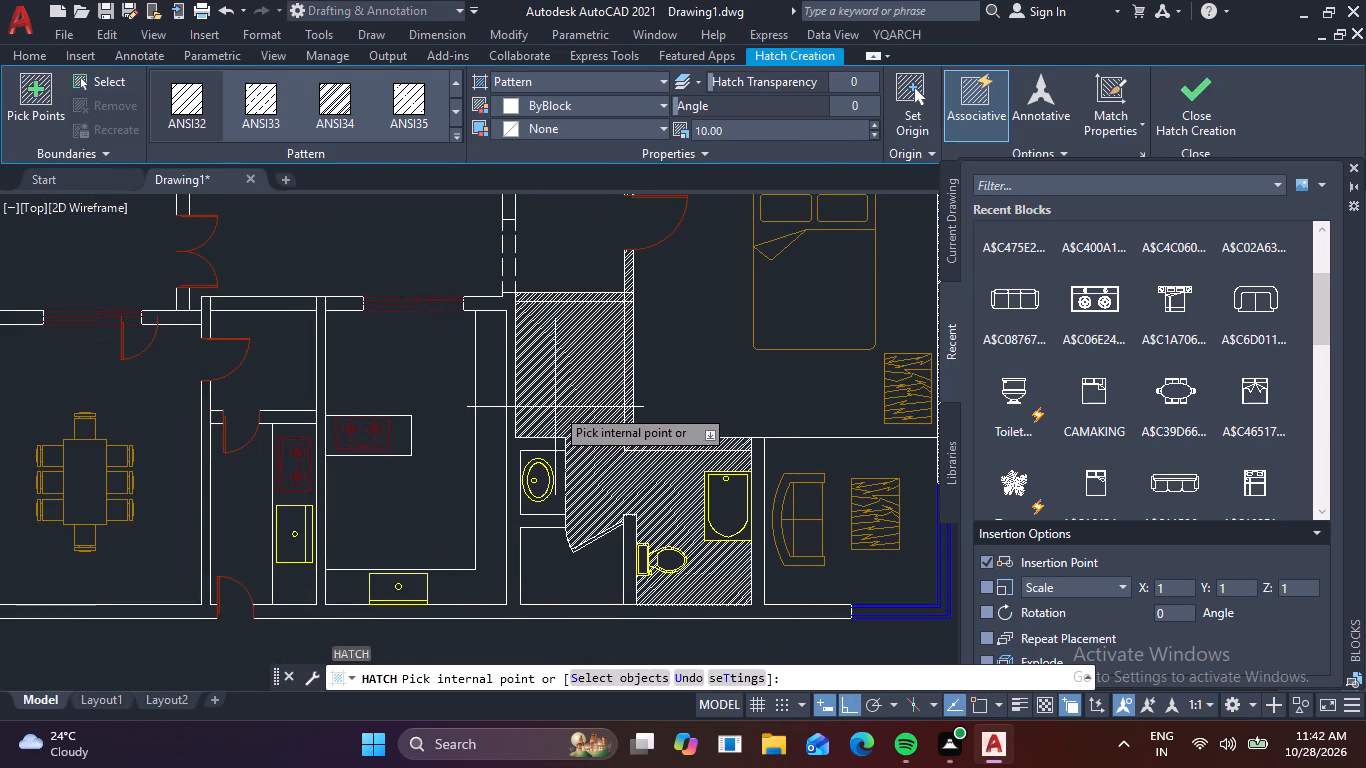
left_click(527, 613)
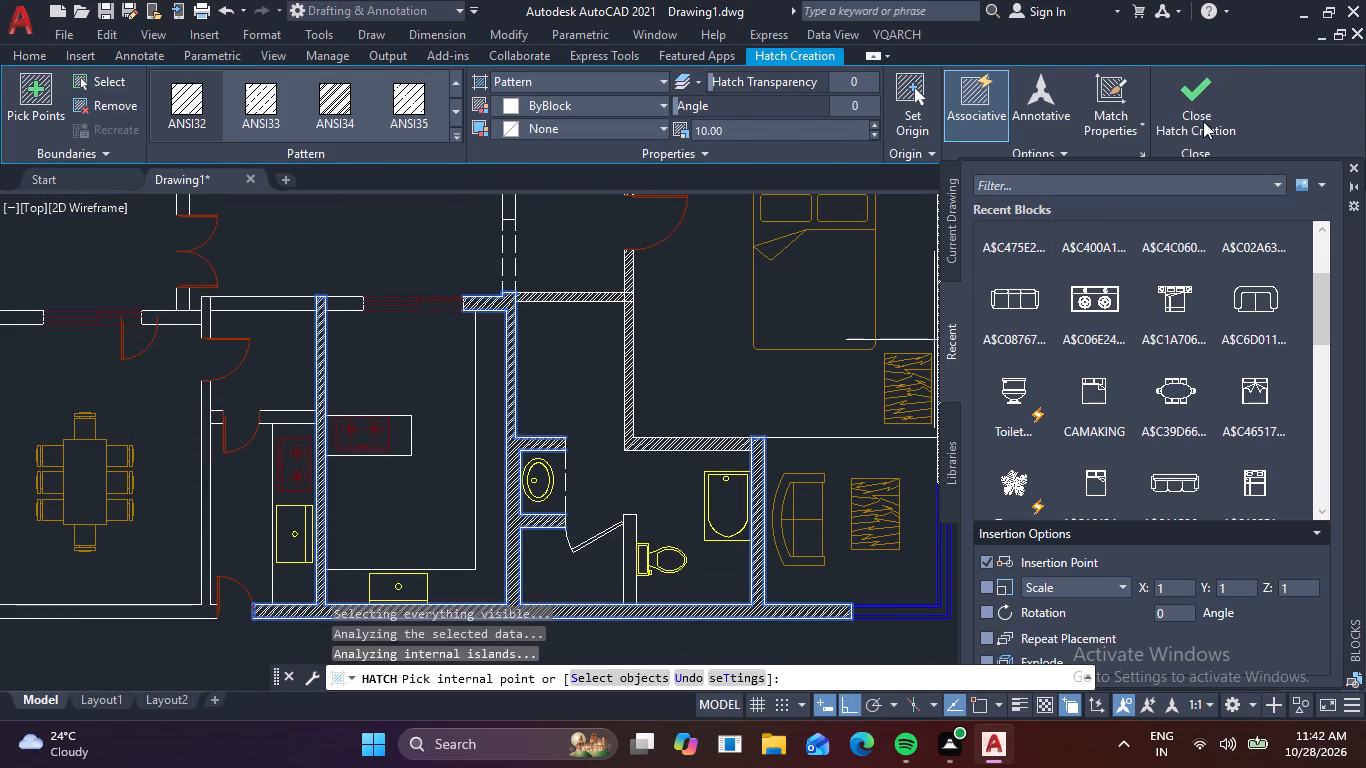
left_click(1199, 98)
Hatch the upper bedroom's outer side wall and corner, the partition on both sides of its door, and the wall piece above, at scale 10.
scroll(702, 412, "down", 2)
middle_click_drag(700, 413, 596, 425)
middle_click_drag(726, 353, 698, 420)
scroll(655, 364, "up", 2)
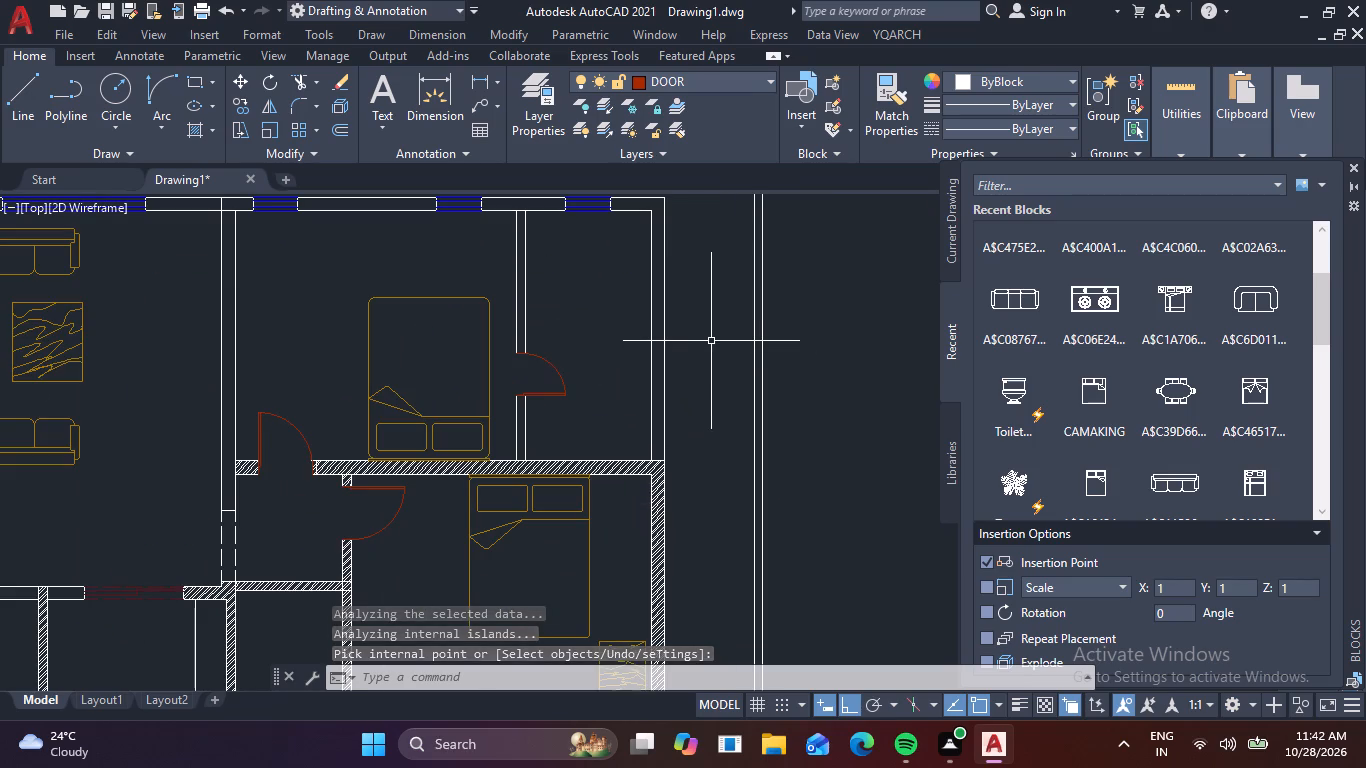
key("space")
left_click(661, 340)
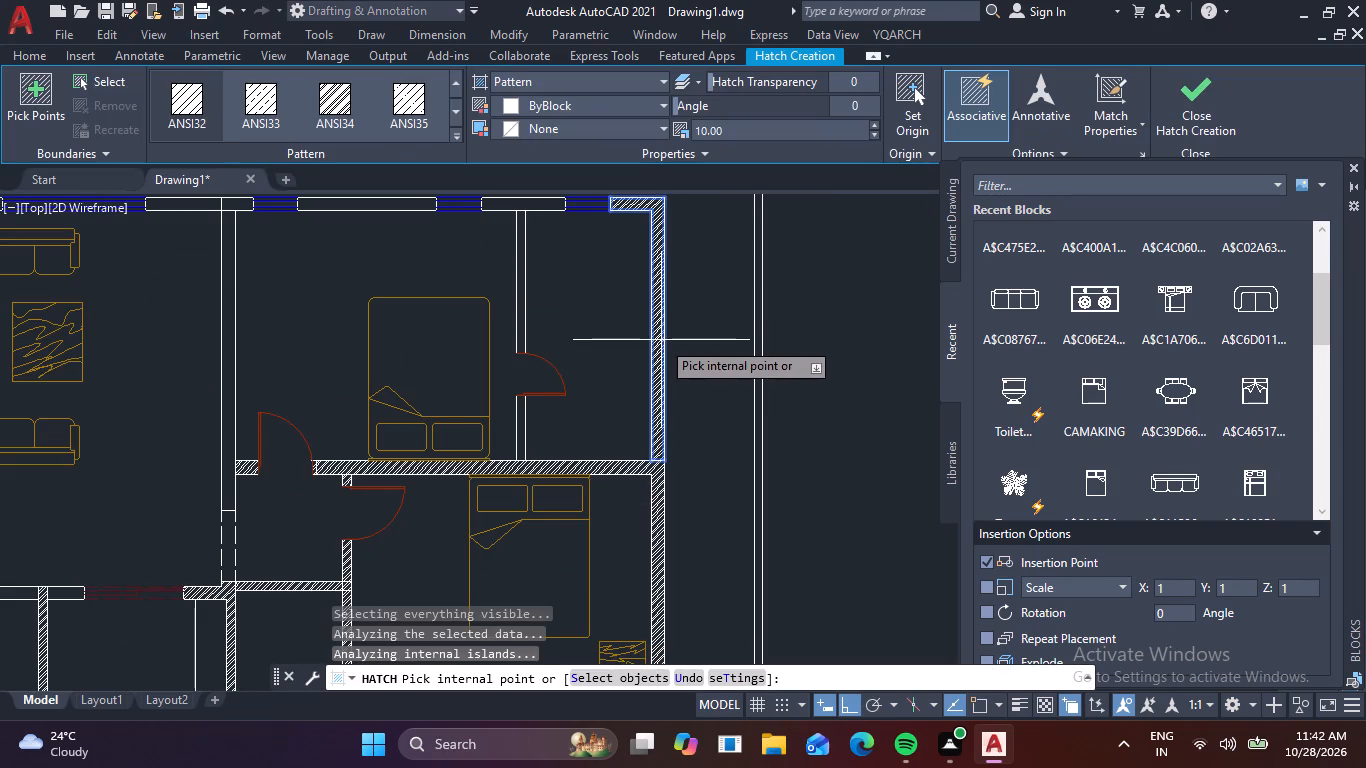
middle_click_drag(775, 353, 779, 386)
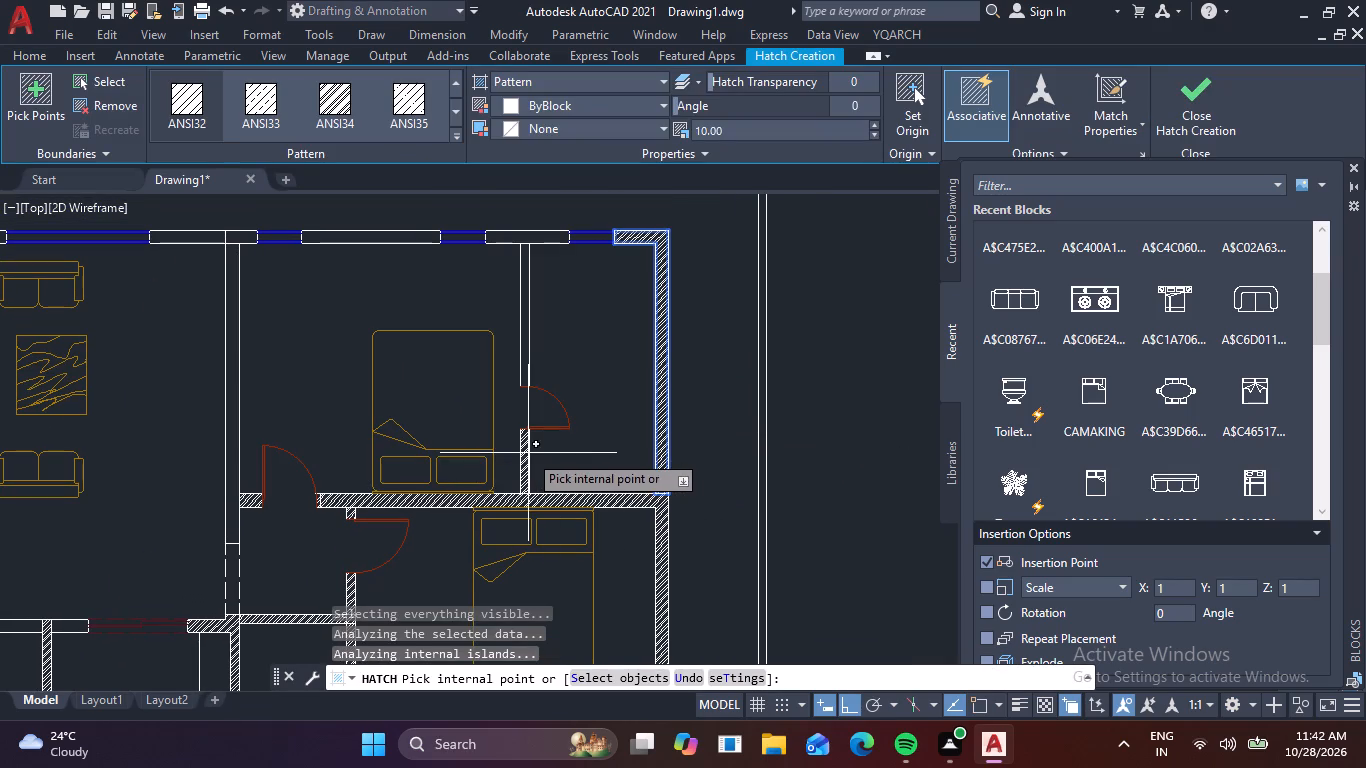
left_click(528, 452)
left_click(525, 352)
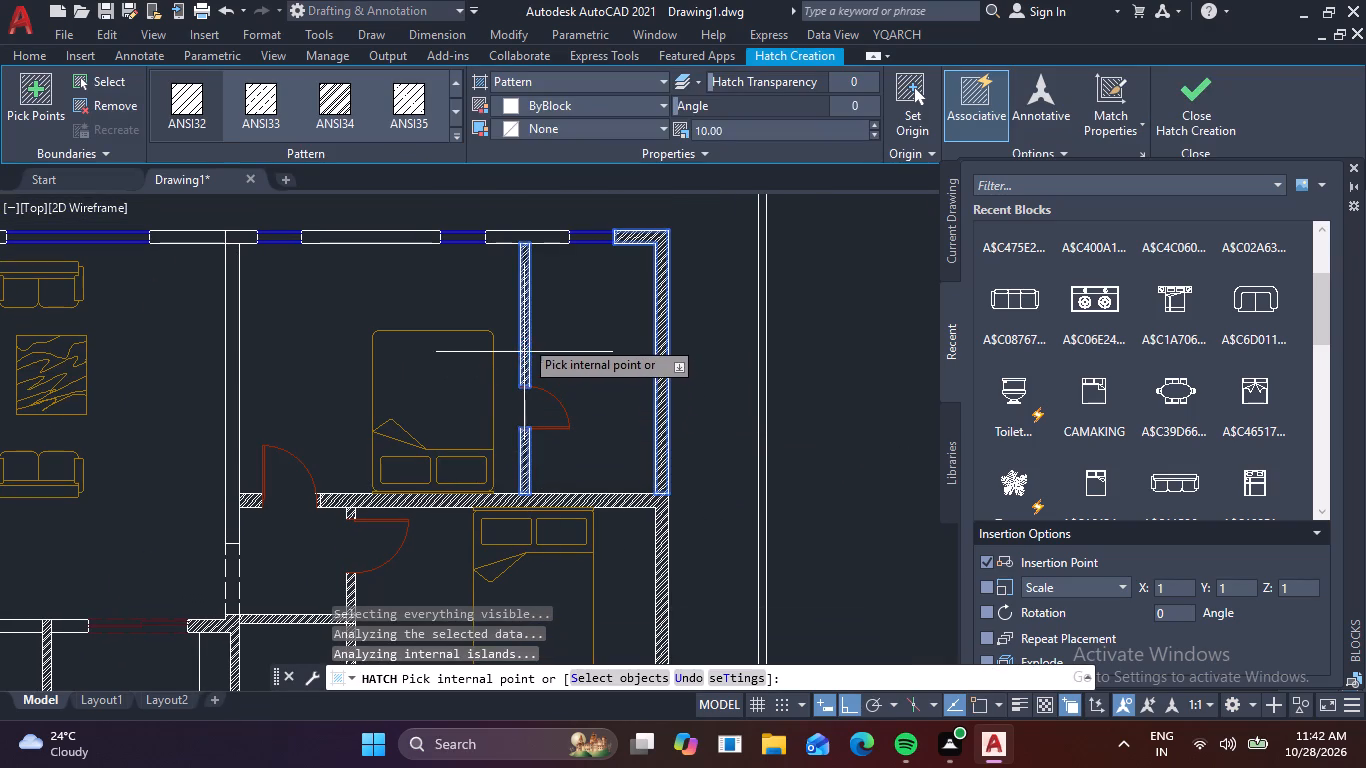
left_click(536, 237)
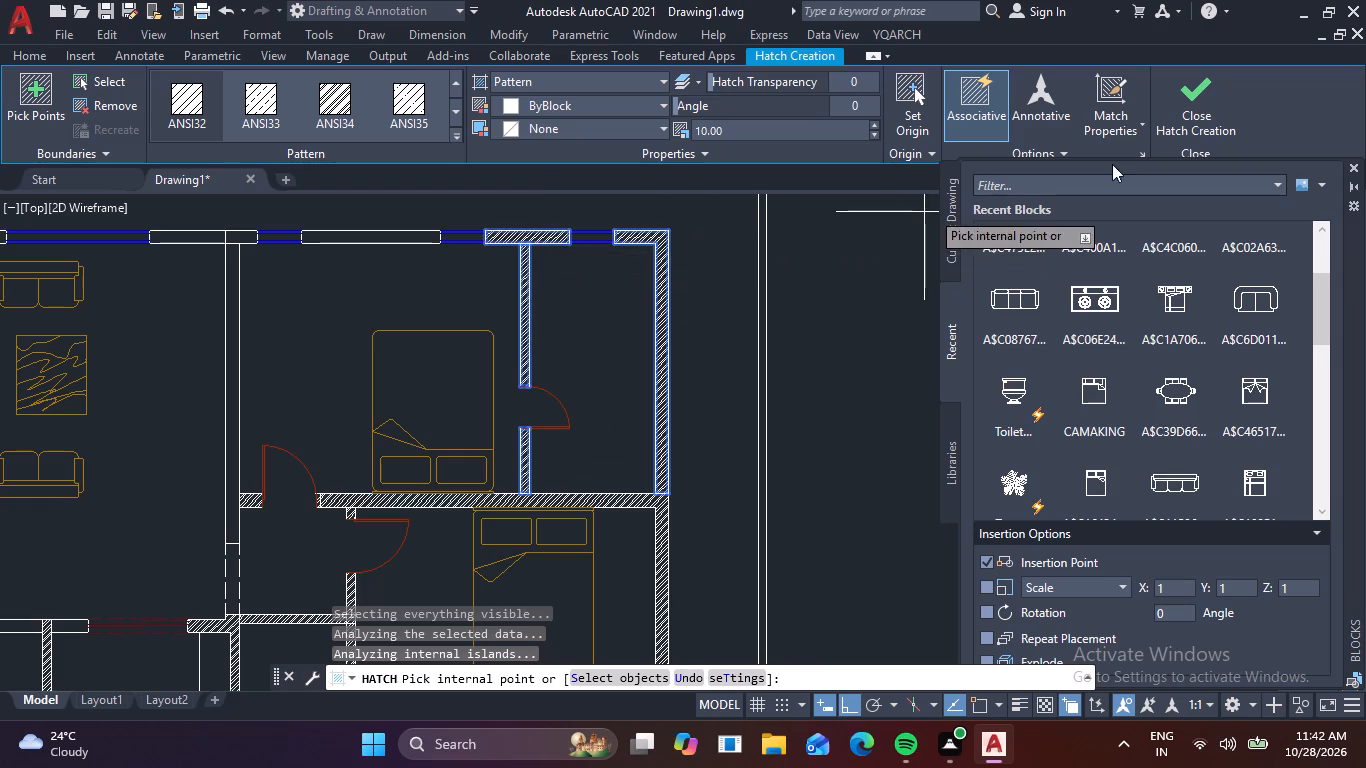
left_click(1170, 123)
Hatch the top exterior wall pieces between the bedroom and living room windows and the wall dividing these rooms, at scale 10.
middle_click_drag(665, 400, 811, 512)
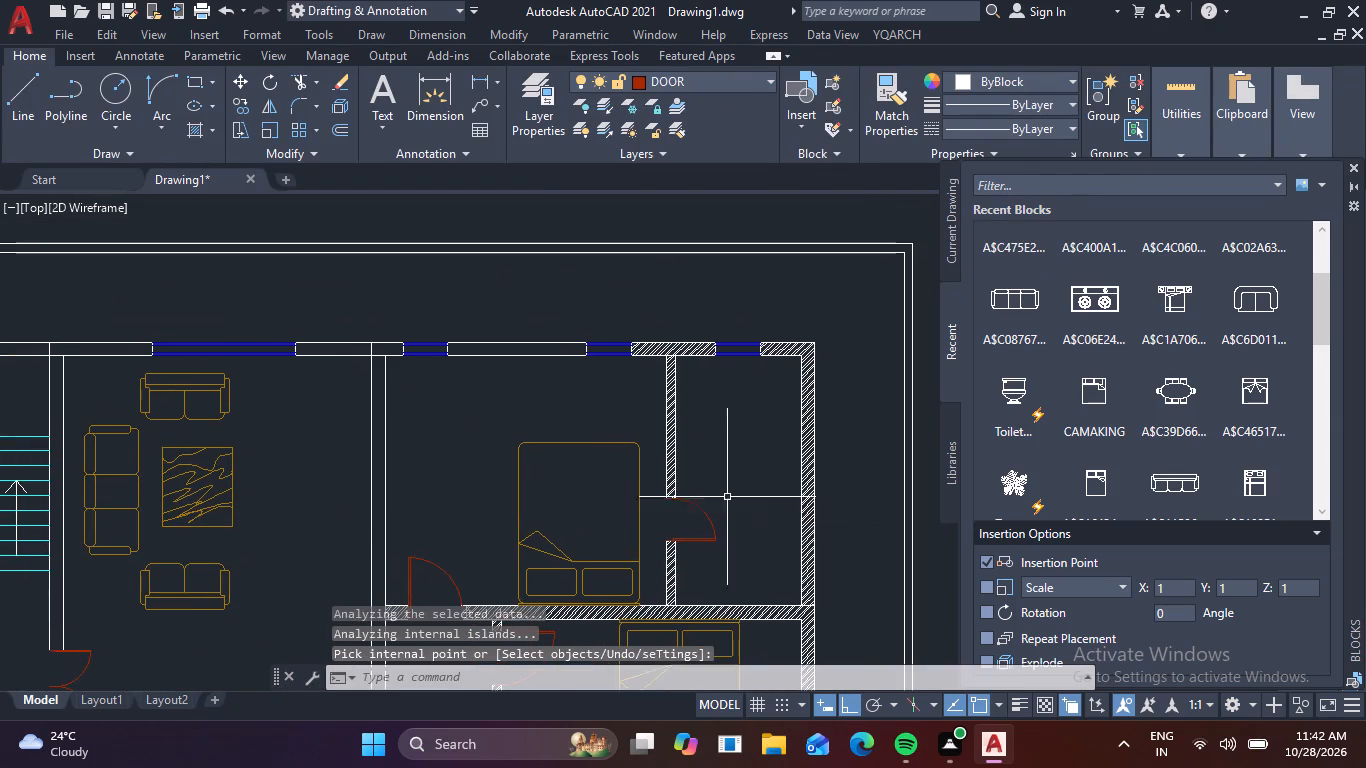
key("space")
left_click(534, 346)
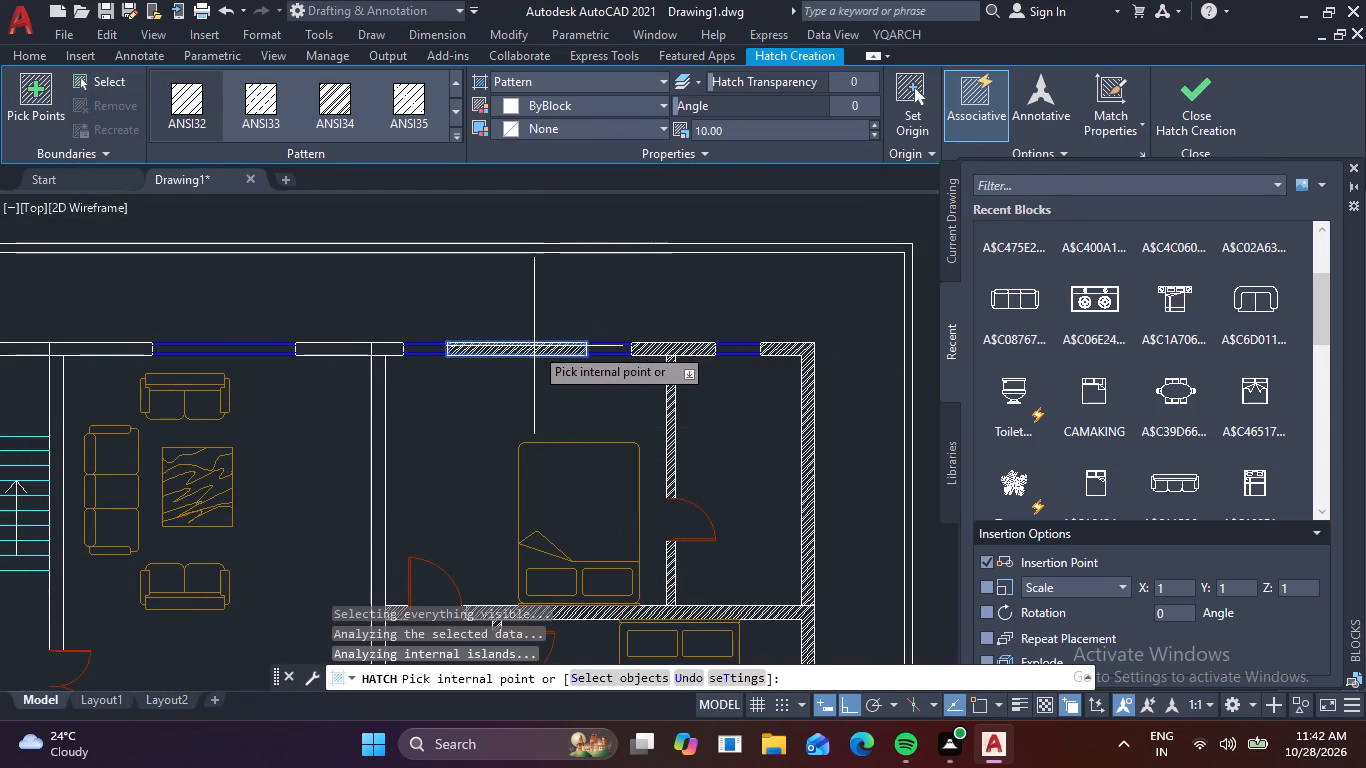
left_click(377, 346)
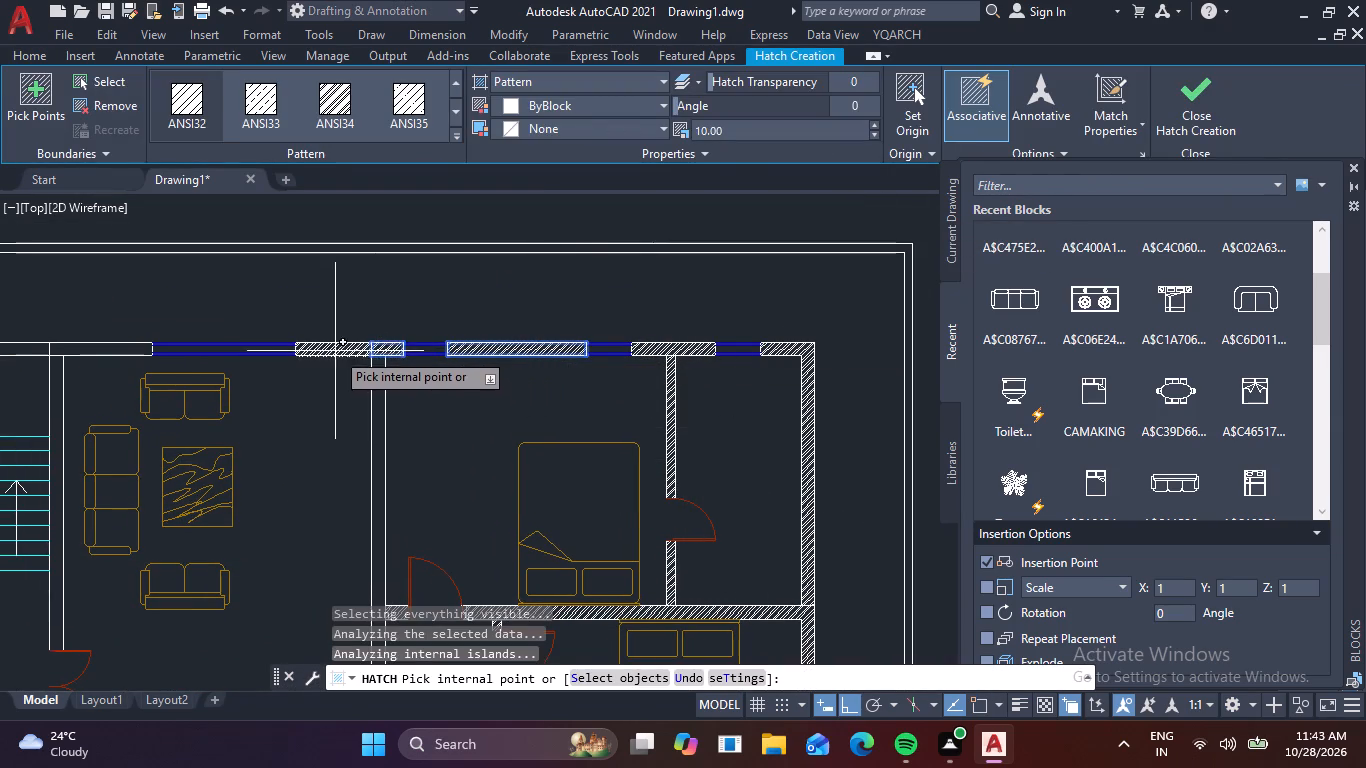
left_click(335, 351)
left_click(381, 390)
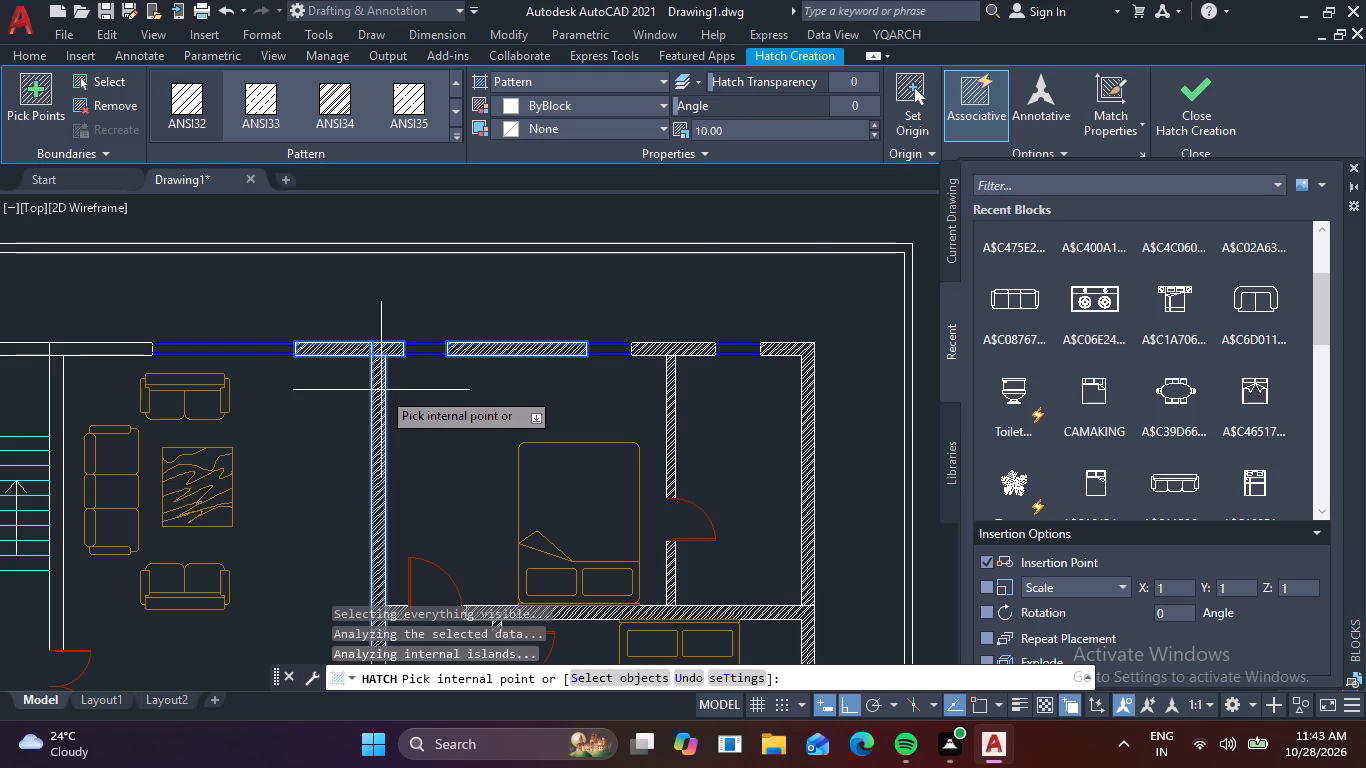
left_click(1182, 98)
Hatch the top wall above the living room and staircase, the wall between them, and the toilet's corner wall, at scale 10.
middle_click_drag(548, 520, 888, 533)
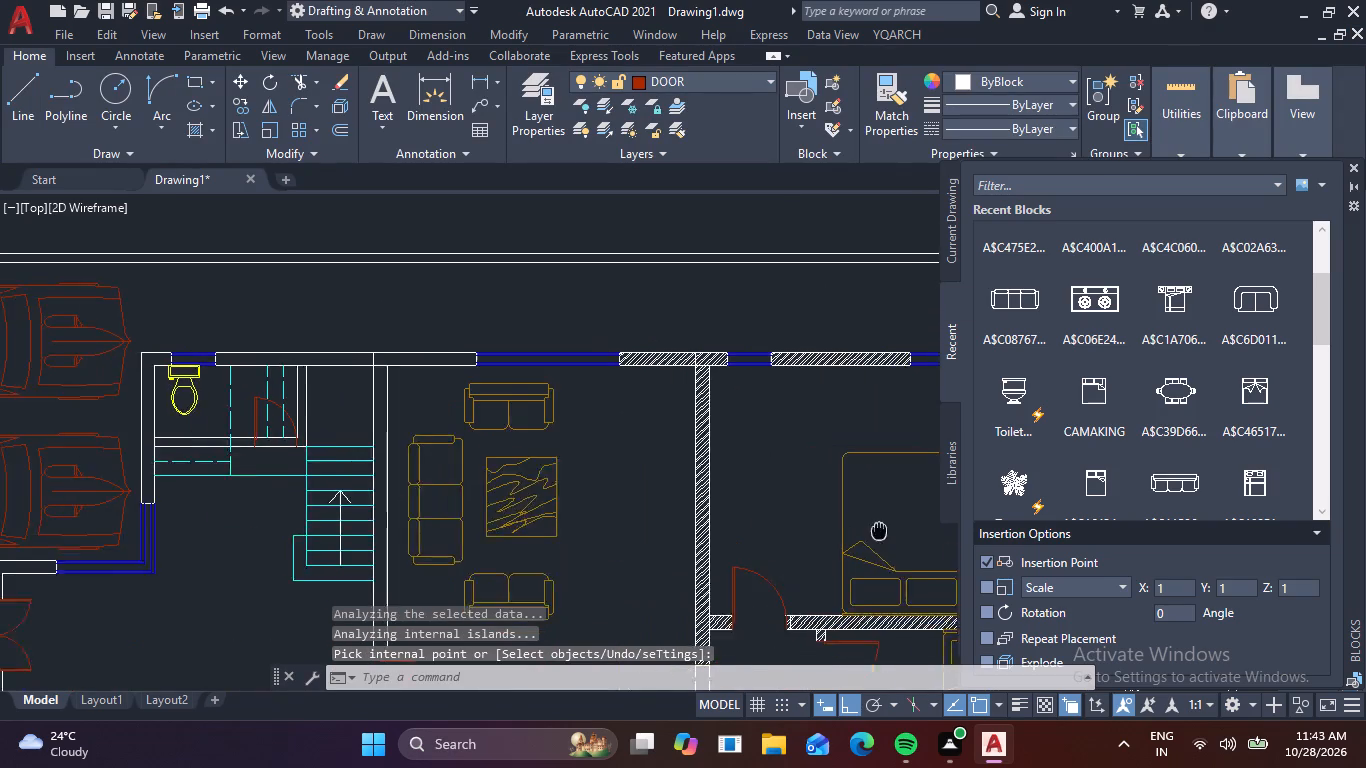
middle_click_drag(888, 533, 934, 529)
key("space")
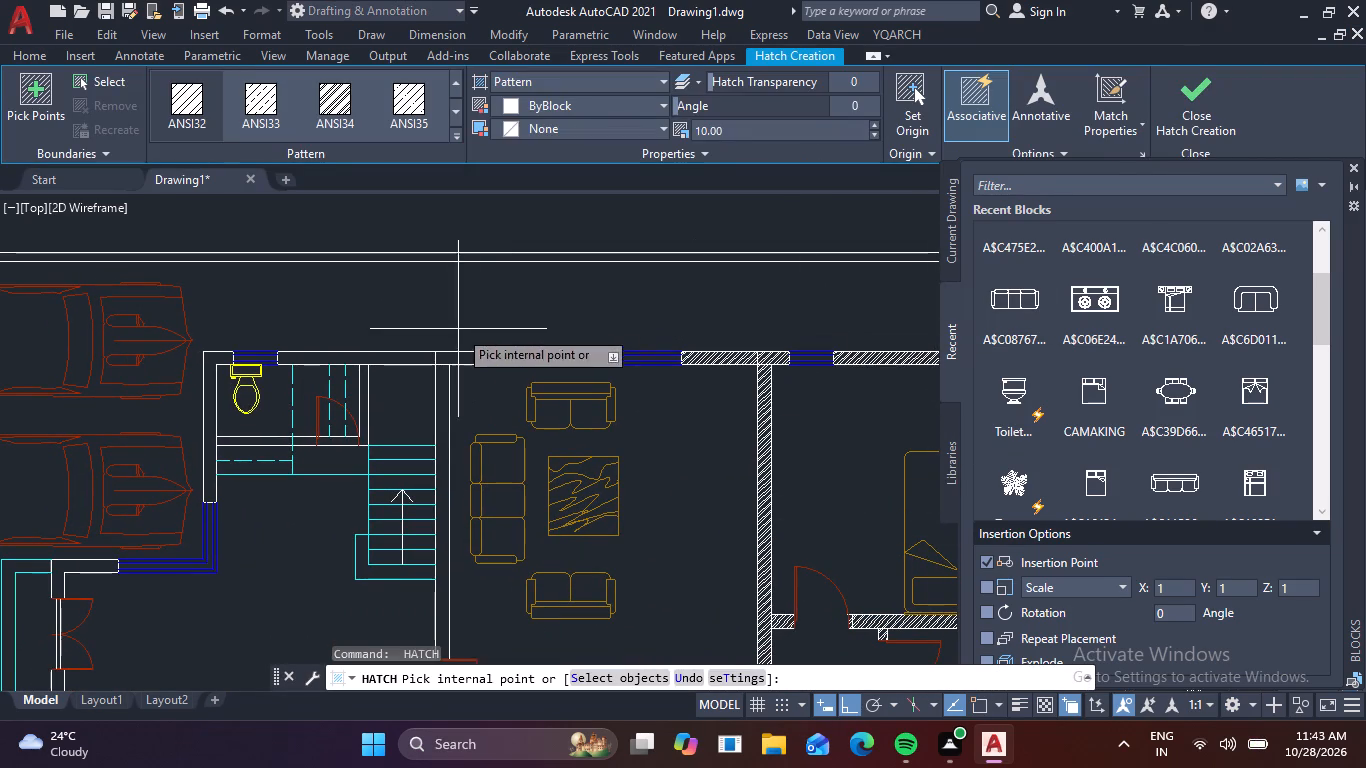
left_click(463, 362)
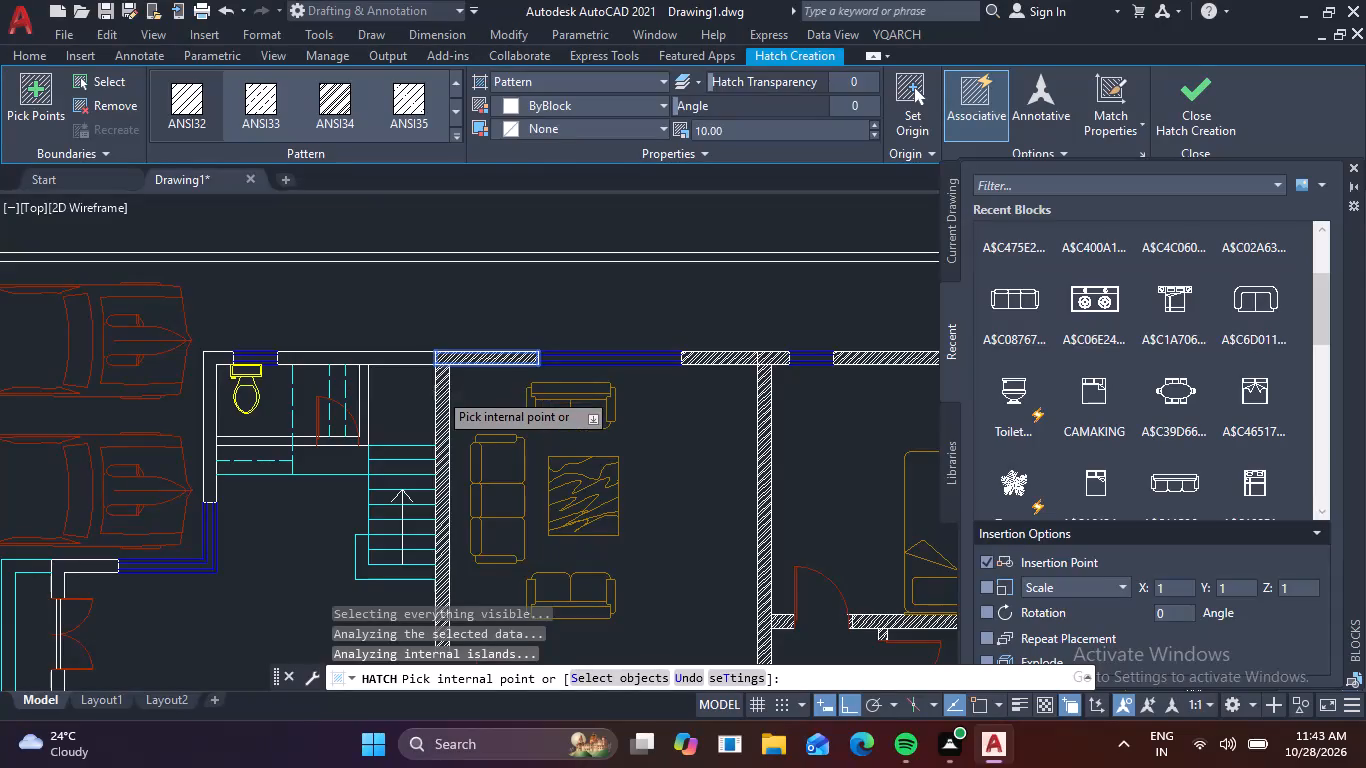
left_click(438, 391)
left_click(420, 360)
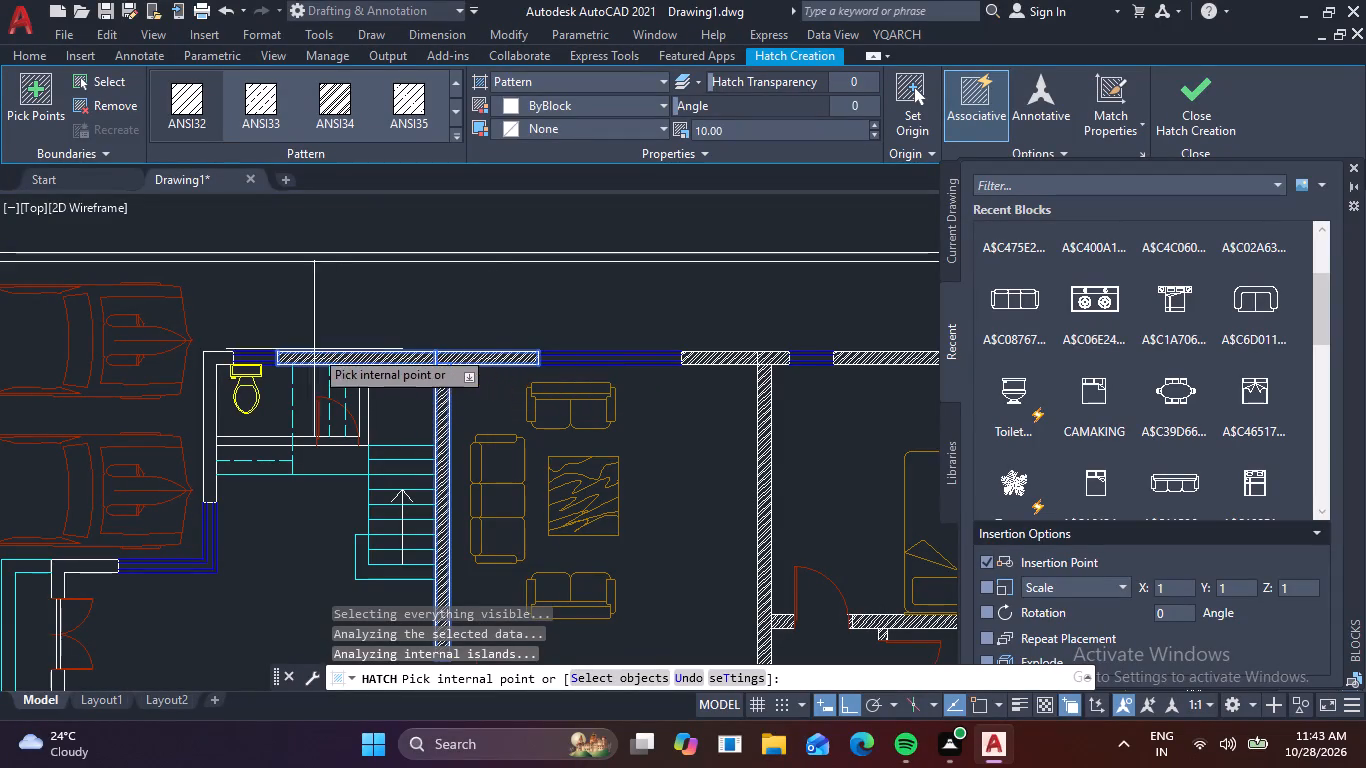
left_click(215, 360)
left_click(1215, 121)
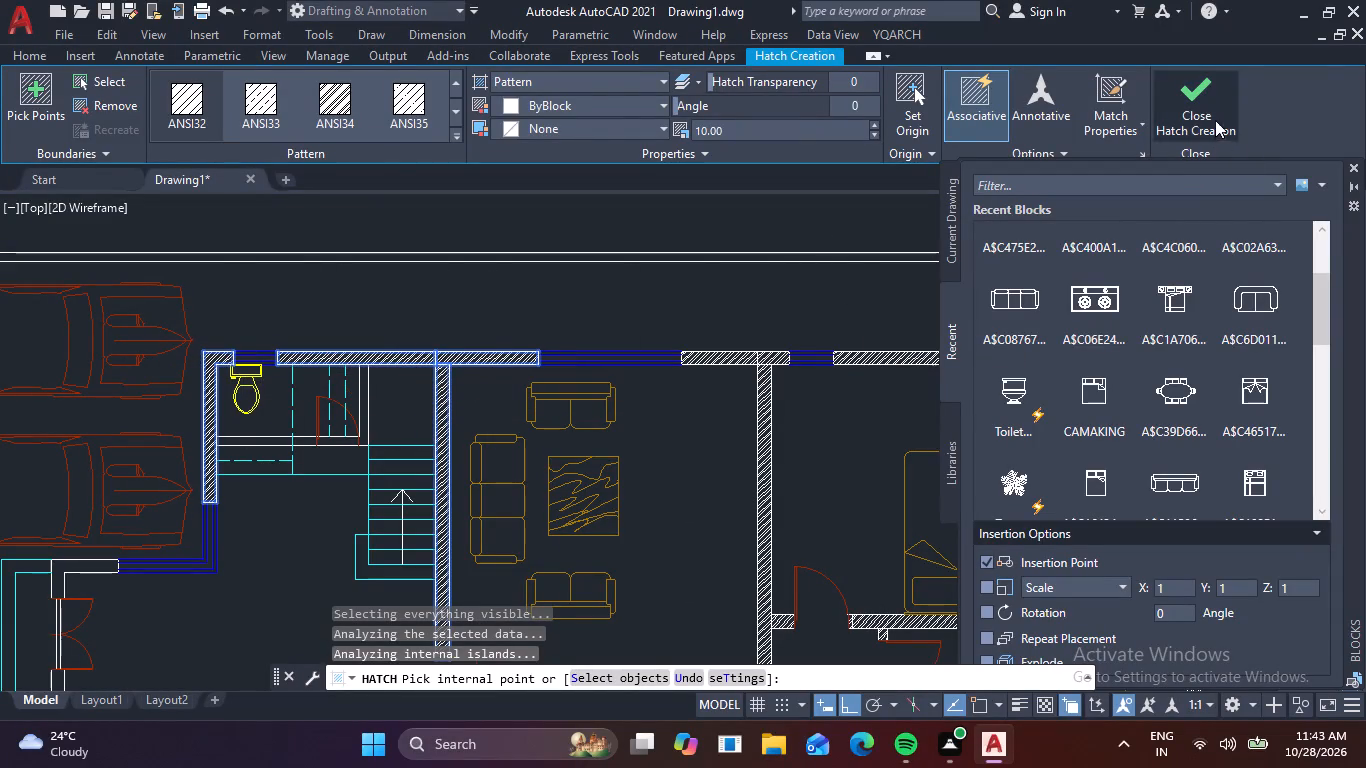
Hatch the horizontal wall above the kitchen, the short wall at its passage door, and the adjoining wall piece above the dining room.
scroll(864, 458, "down", 1)
middle_click_drag(795, 540, 812, 382)
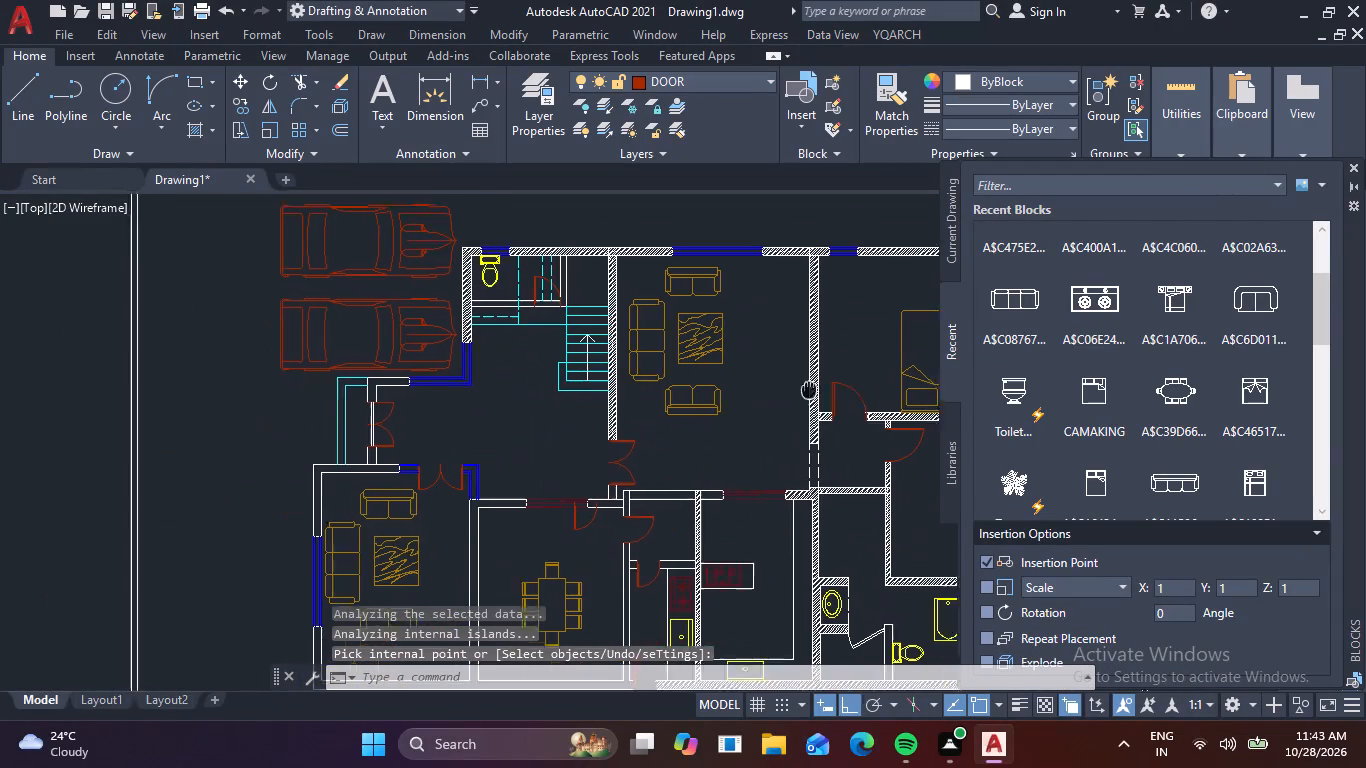
middle_click_drag(812, 382, 818, 362)
key("space")
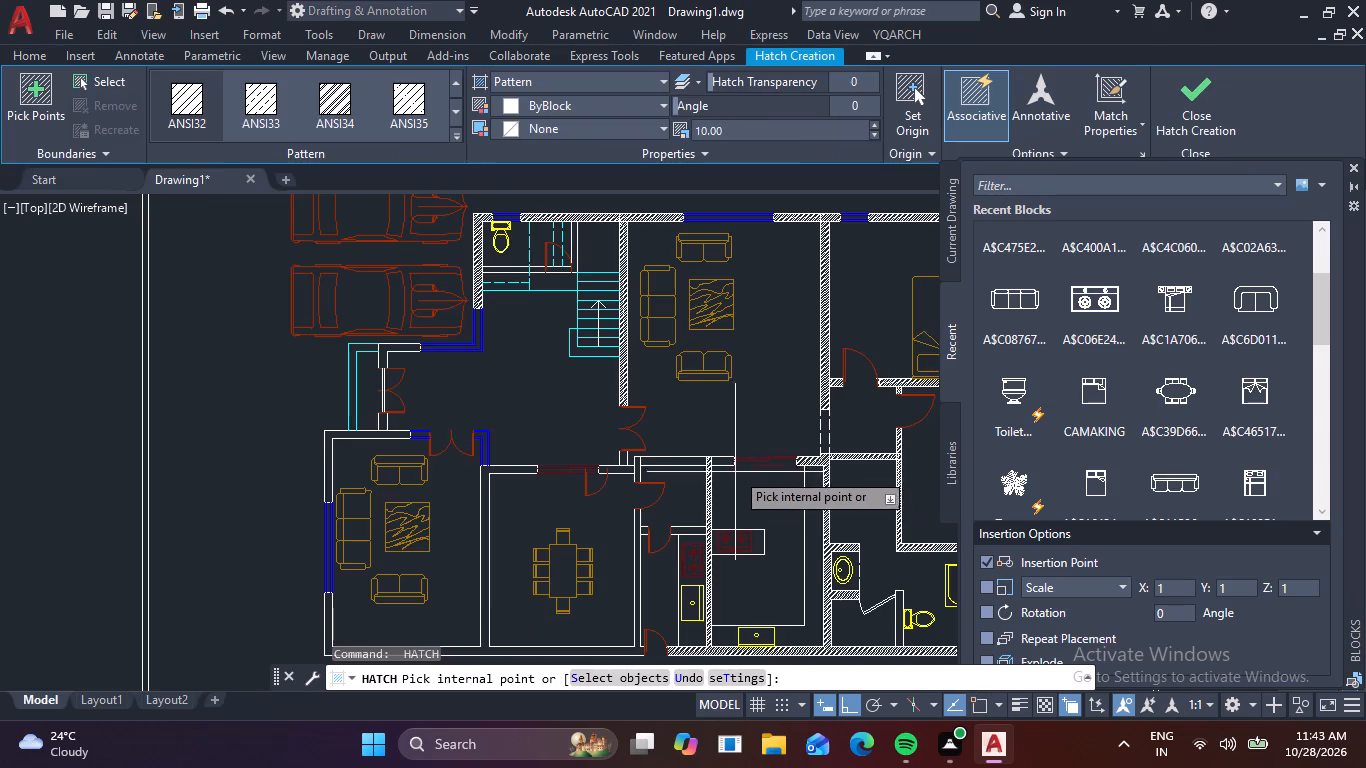
scroll(732, 459, "up", 1)
left_click(700, 465)
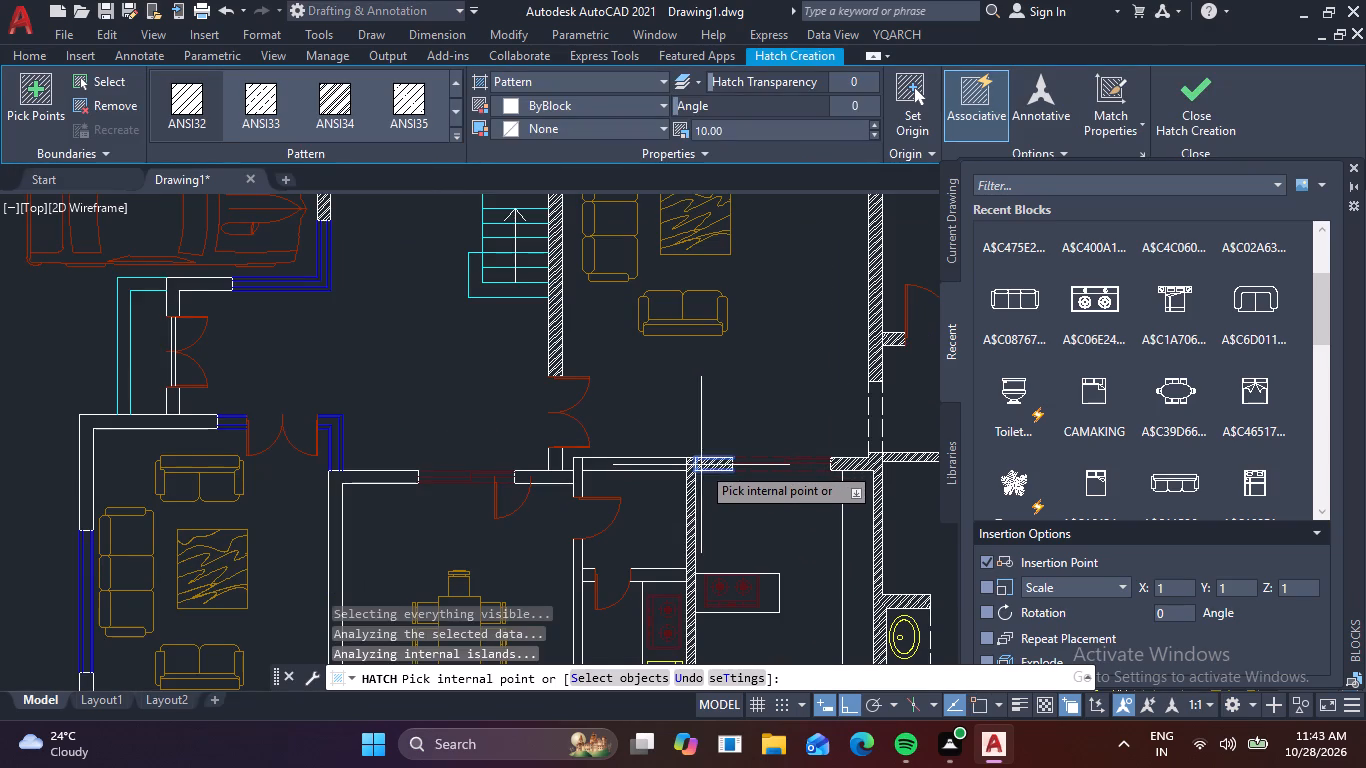
left_click(665, 465)
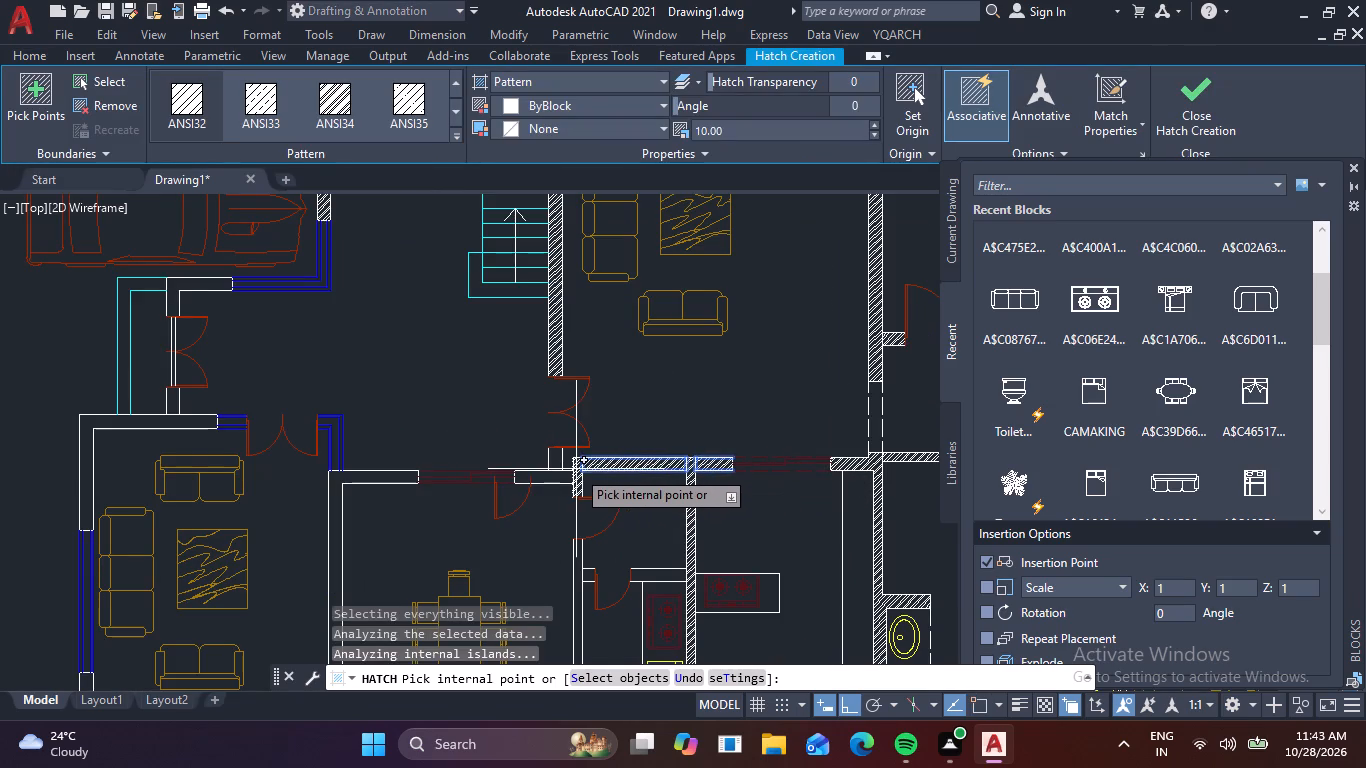
left_click(576, 469)
left_click(558, 480)
Add the kitchen store's door wall pieces and the connected dining and sitting room walls to the hatch, and finish it.
middle_click_drag(644, 520, 628, 425)
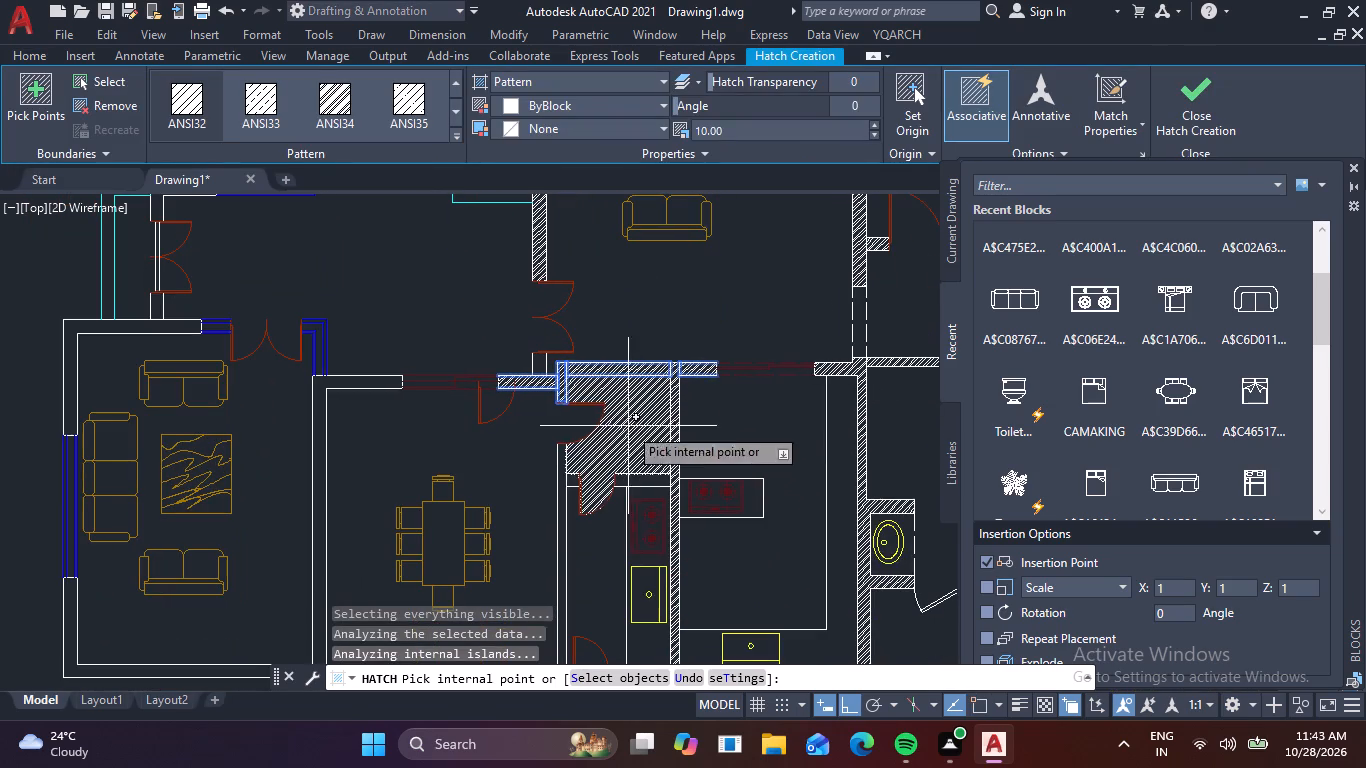
left_click(659, 480)
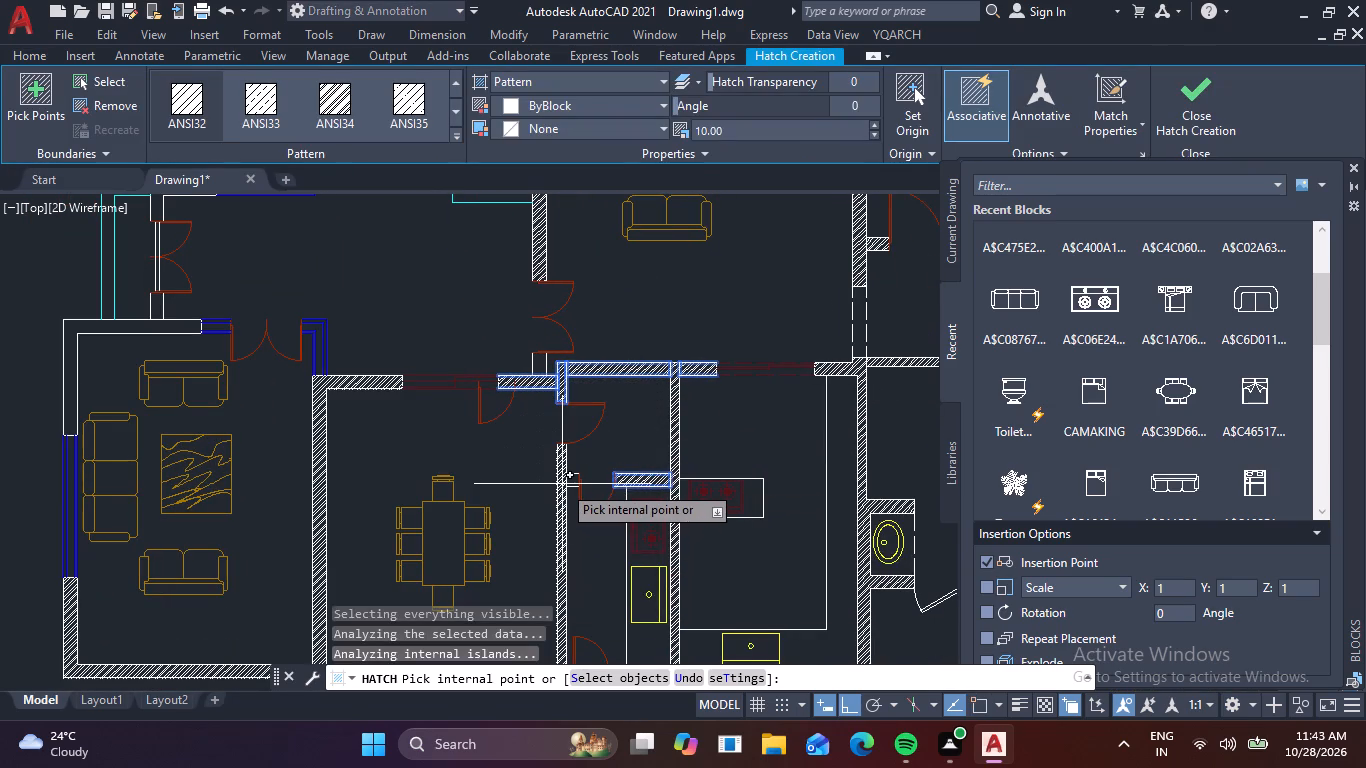
left_click(562, 484)
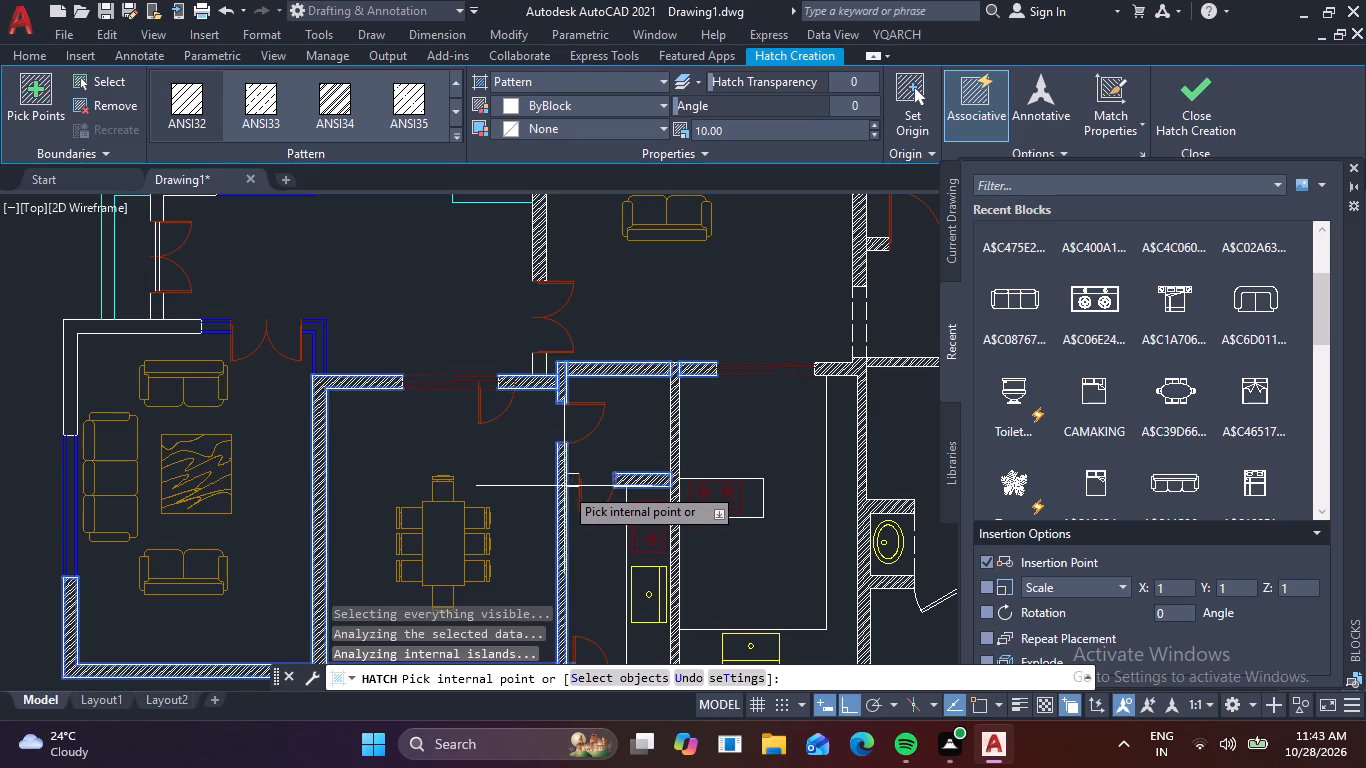
scroll(573, 483, "up", 2)
left_click(564, 478)
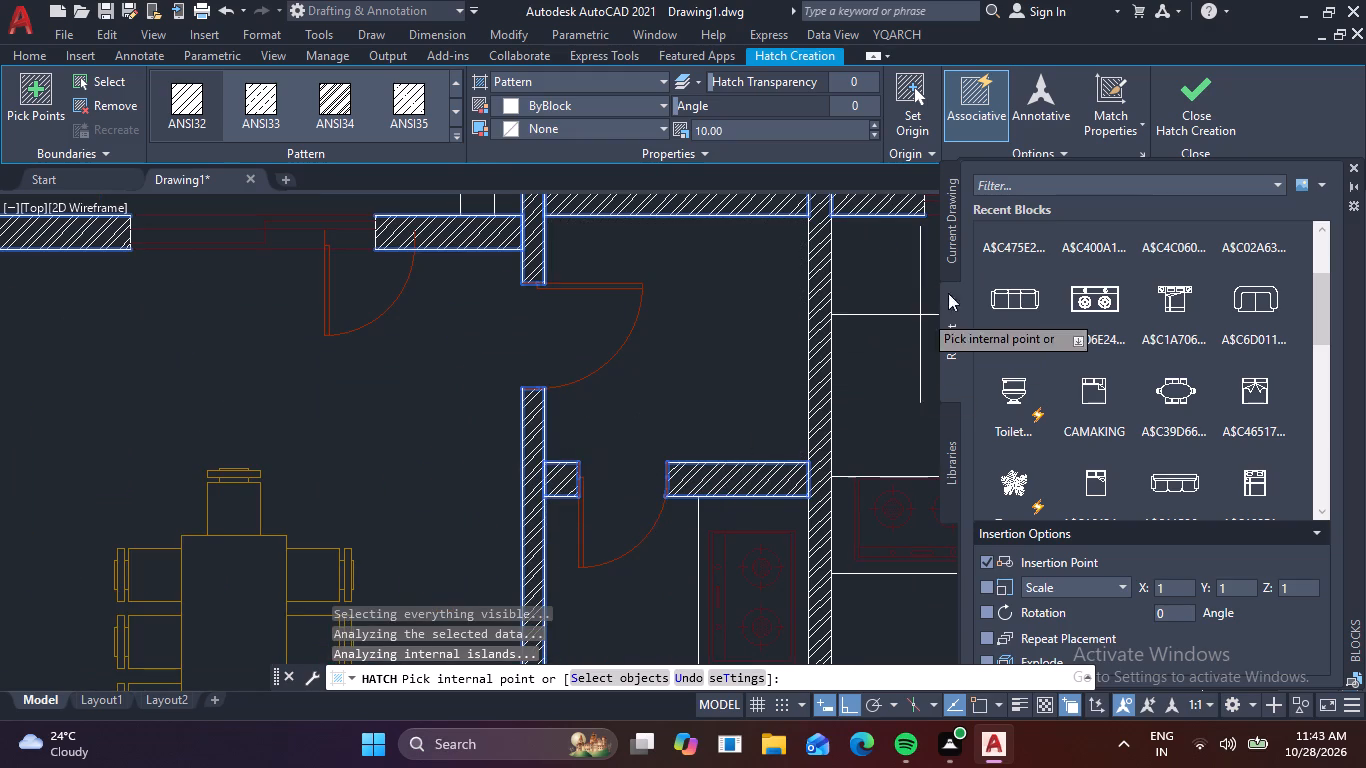
left_click(1193, 113)
Hatch the sitting room's upper corner wall and the wall pieces on both sides of the main entrance door at scale 10.
scroll(753, 446, "down", 2)
middle_click_drag(761, 497, 831, 388)
middle_click_drag(713, 404, 793, 576)
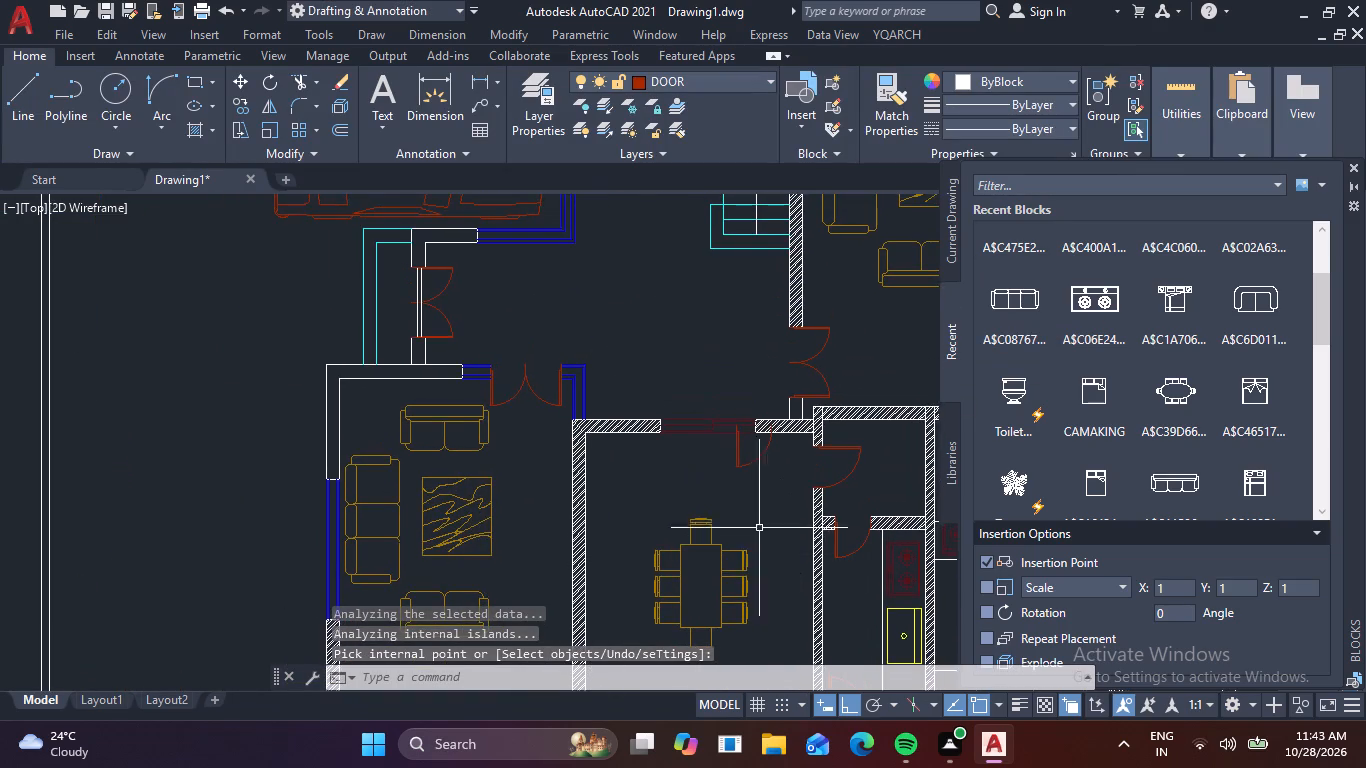
middle_click_drag(700, 496, 731, 587)
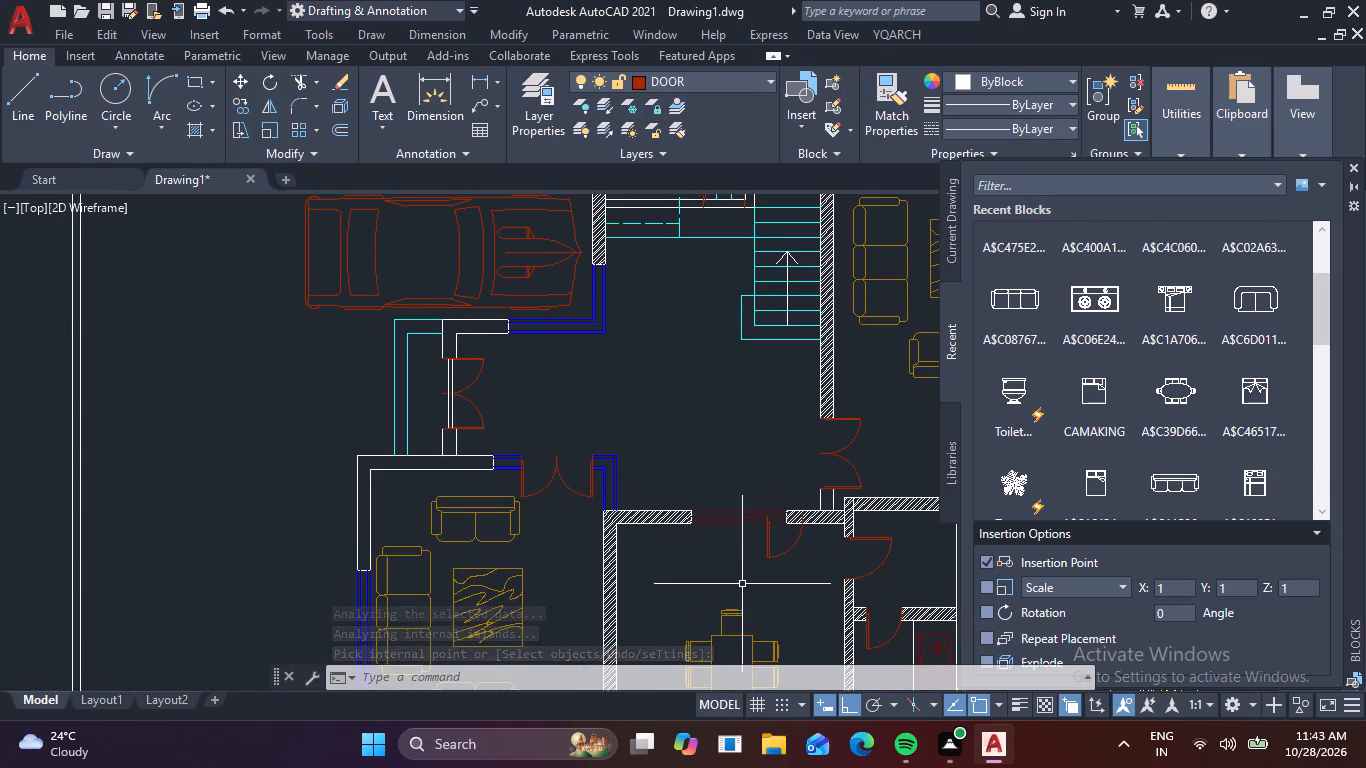
scroll(445, 492, "up", 2)
scroll(431, 463, "down", 1)
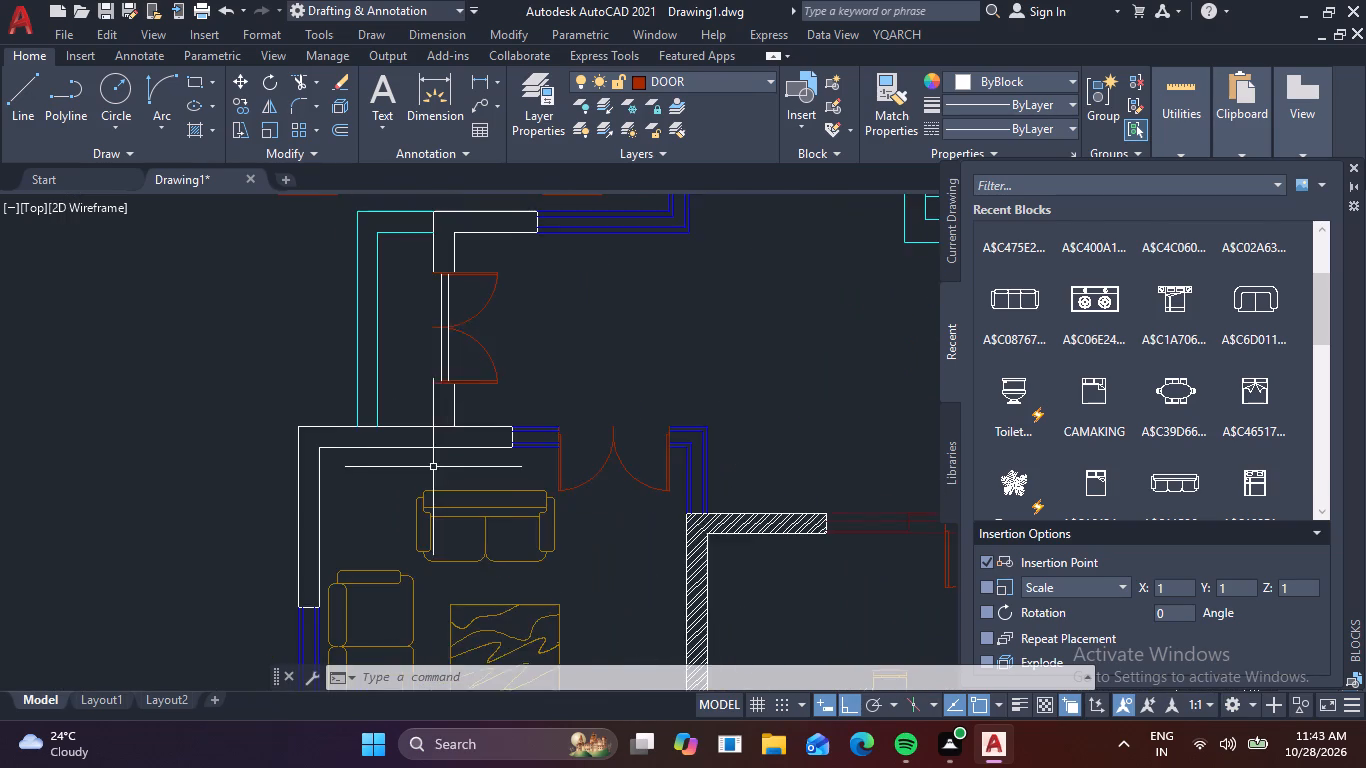
middle_click_drag(437, 470, 486, 443)
key("space")
left_click(443, 409)
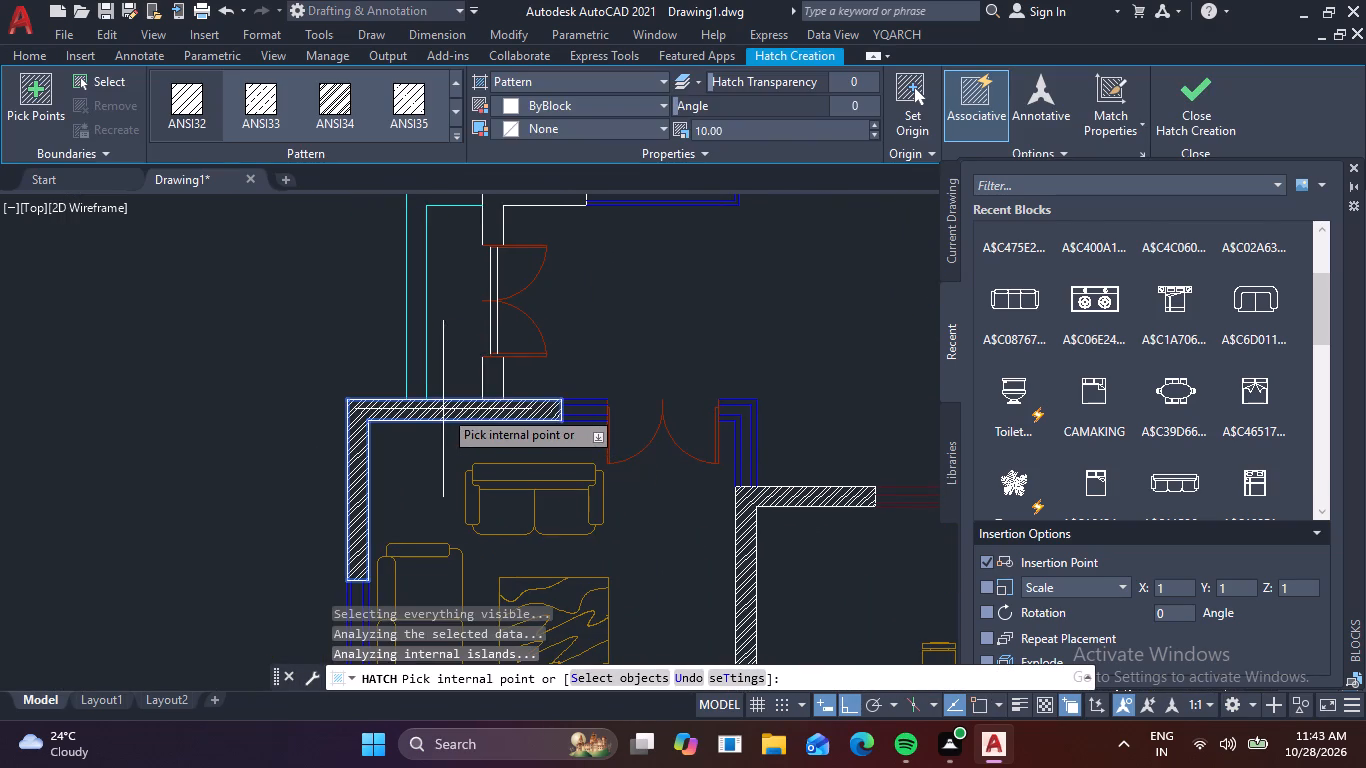
left_click(487, 377)
middle_click_drag(624, 345, 591, 554)
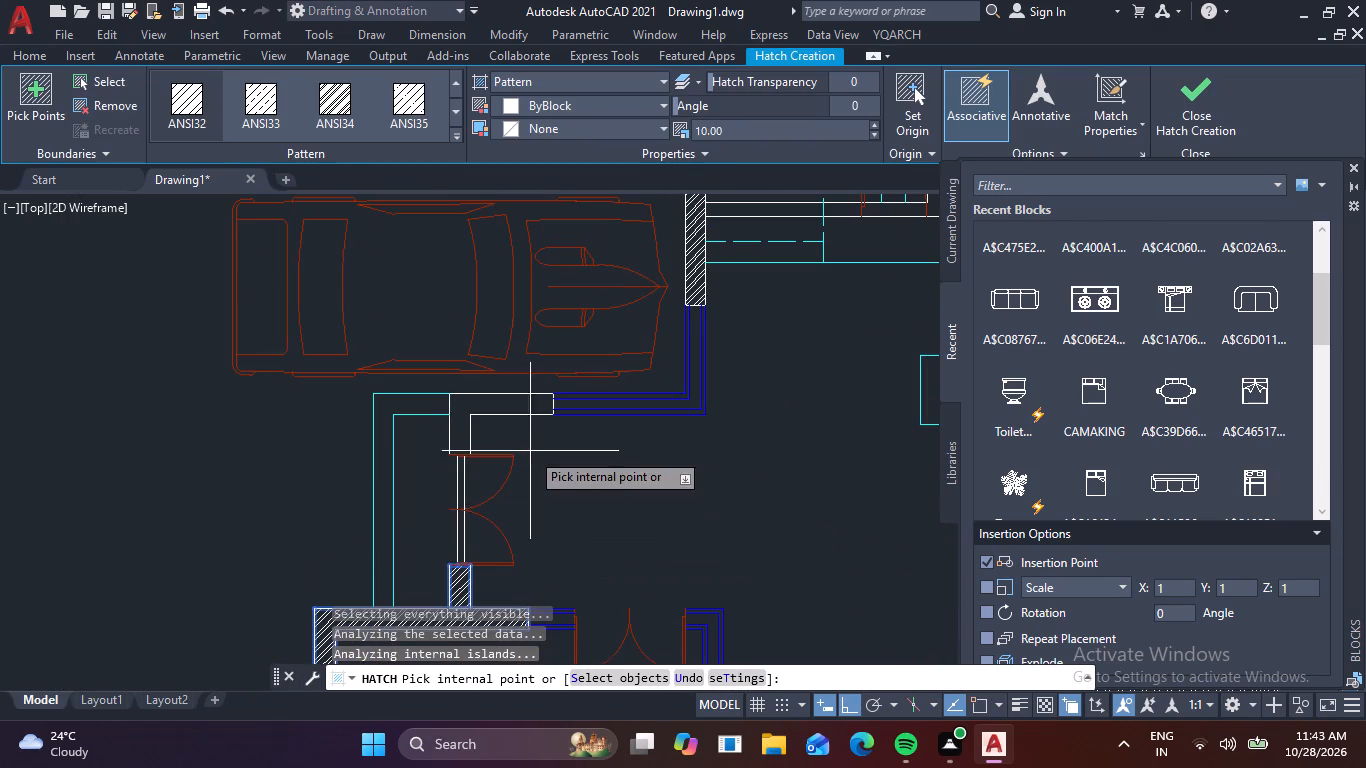
left_click(493, 405)
scroll(641, 437, "down", 2)
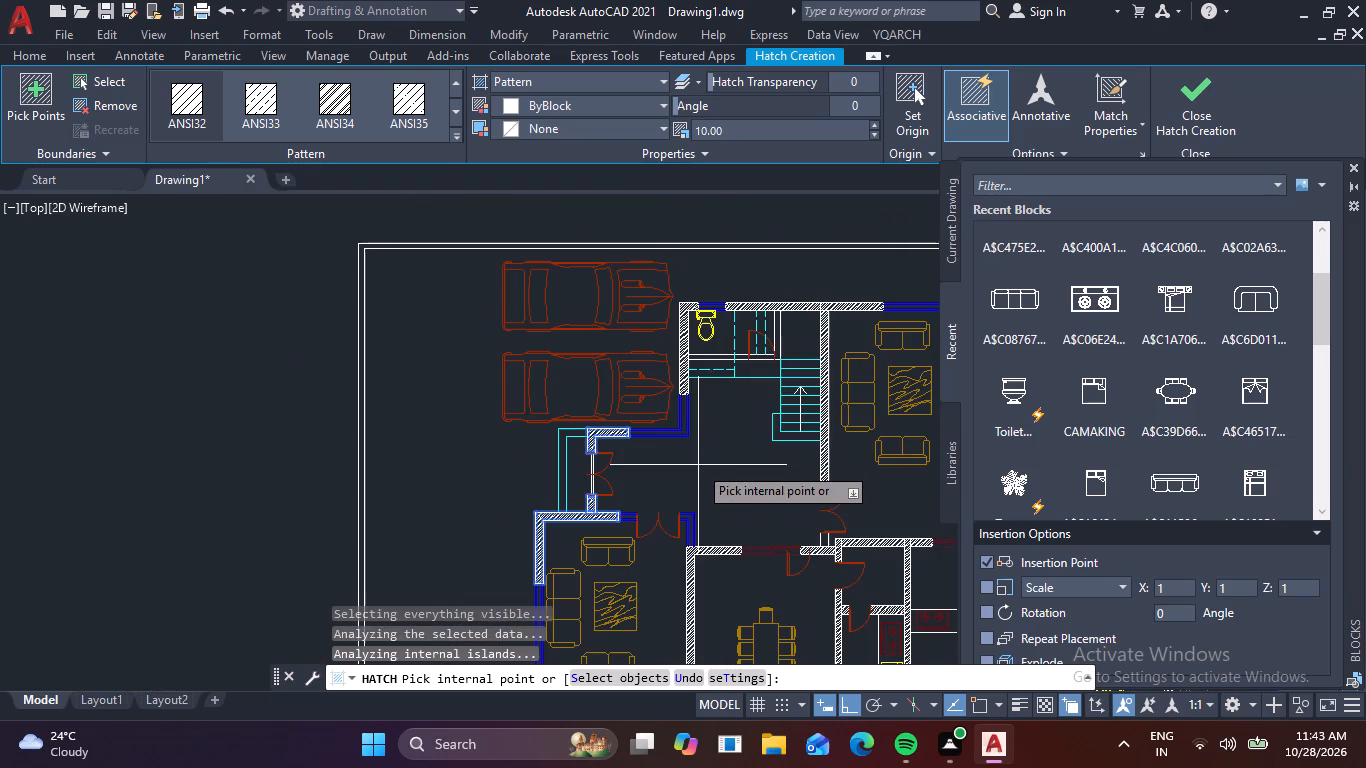
left_click(1205, 128)
Hatch the toilet's lower wall, including the strip across its door opening, and the toilet's wall facing the staircase at scale 10.
scroll(759, 431, "down", 1)
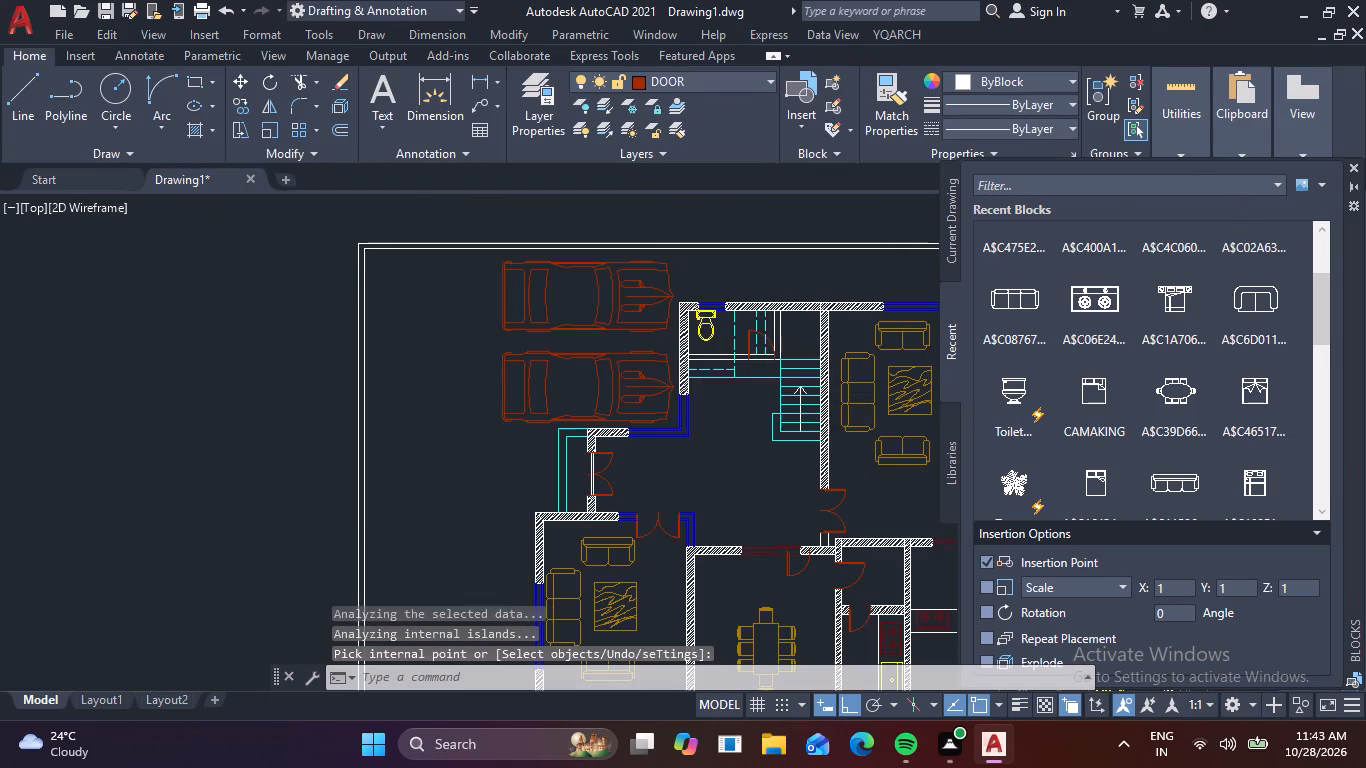
middle_click_drag(789, 457, 623, 377)
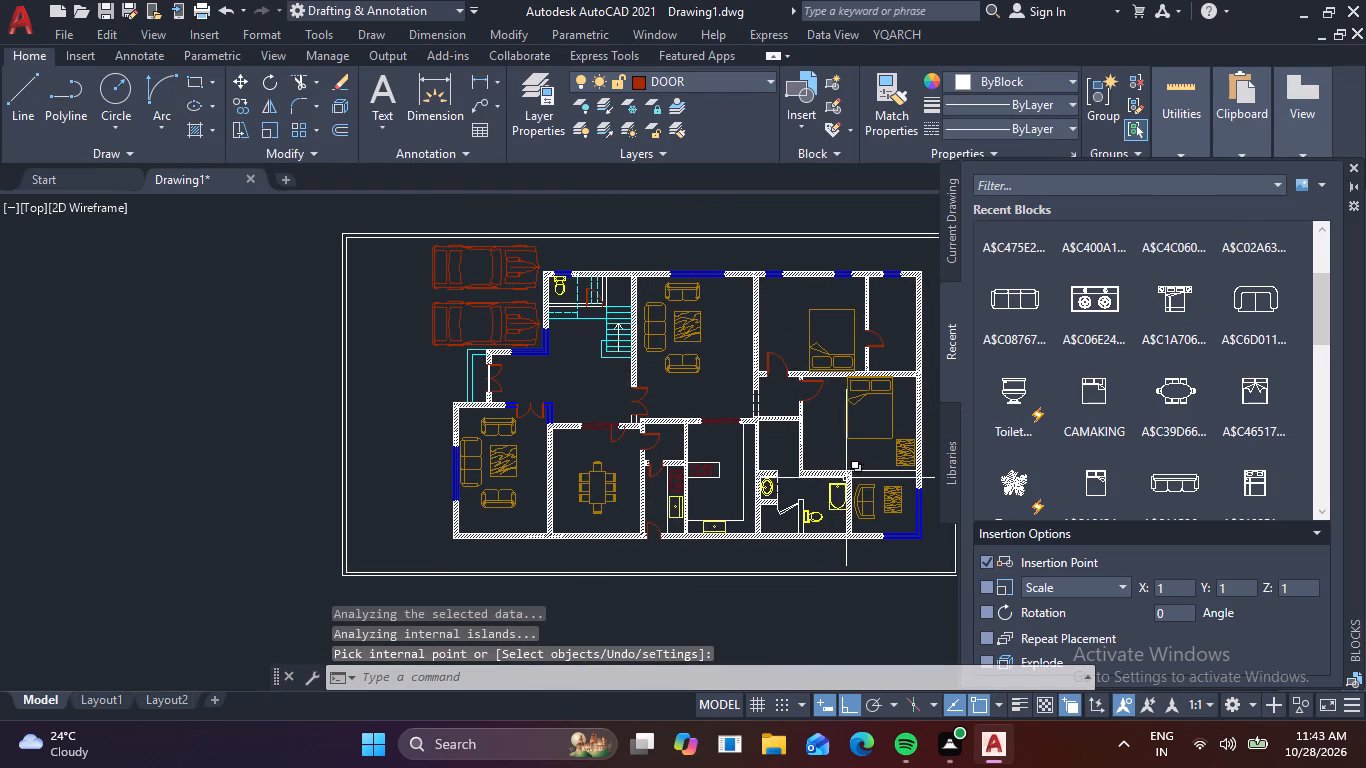
middle_click_drag(848, 481, 732, 471)
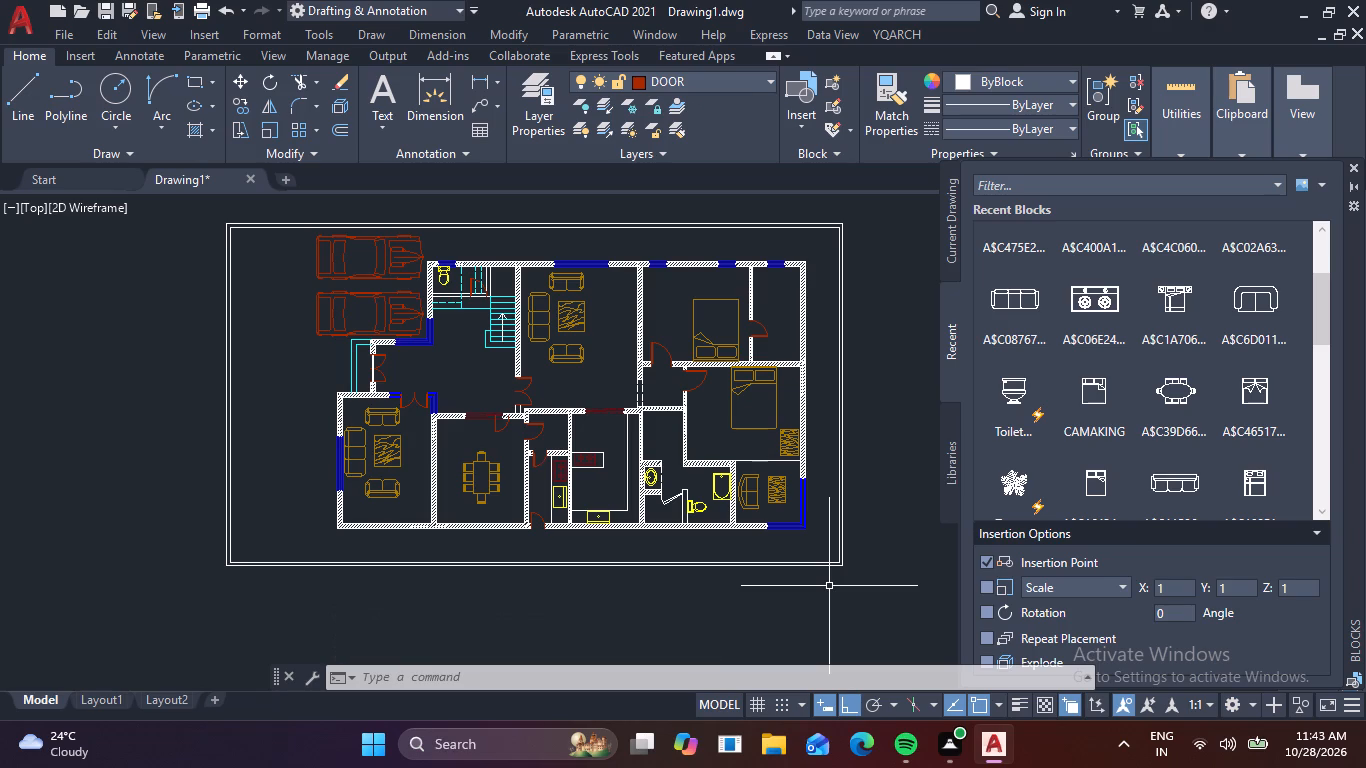
key("space")
scroll(463, 327, "up", 2)
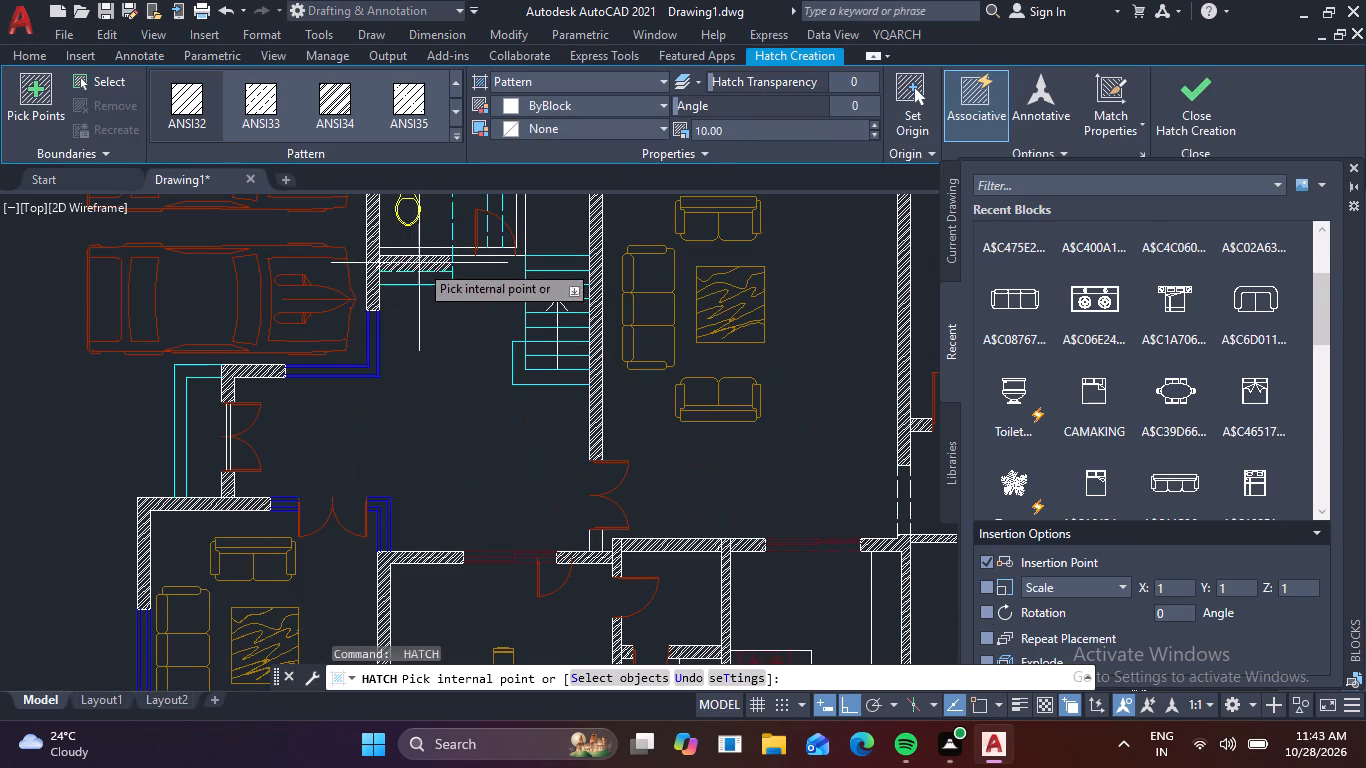
middle_click_drag(430, 249, 421, 336)
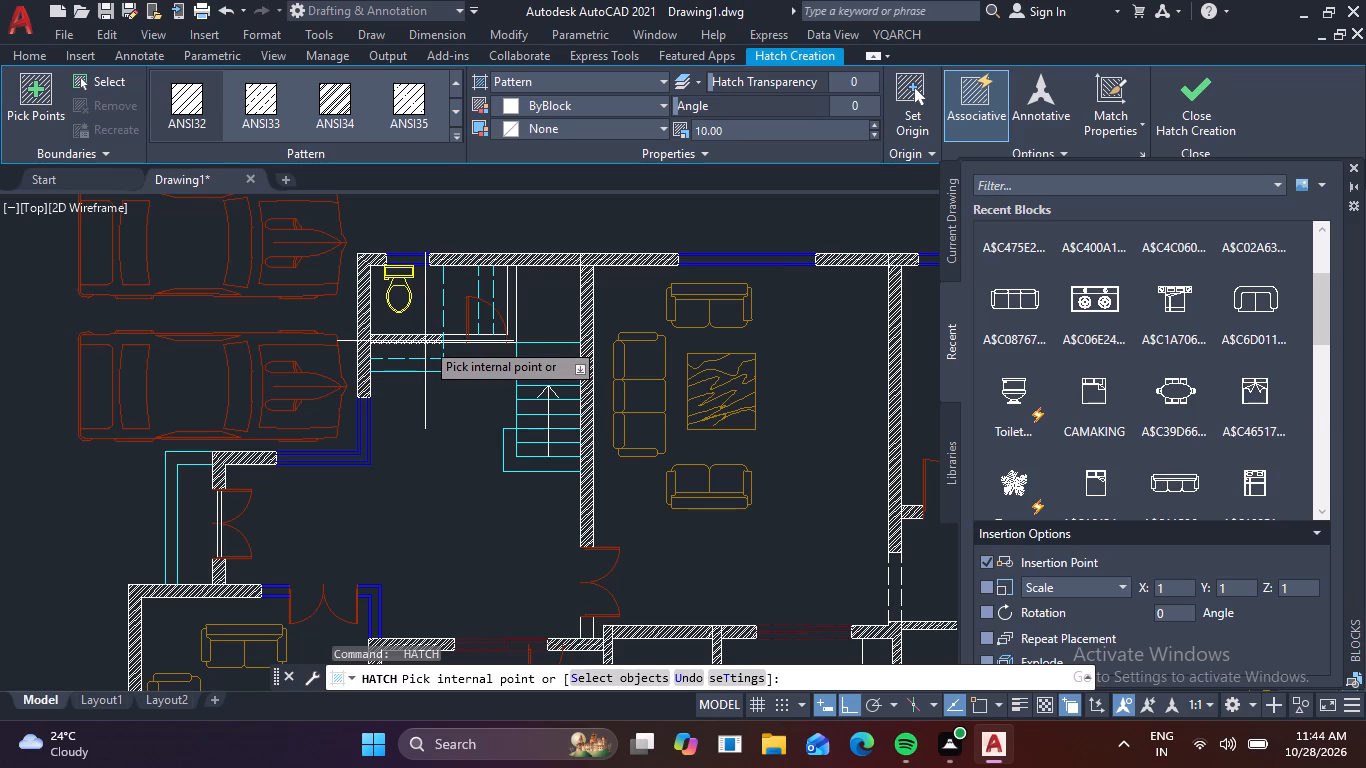
left_click(425, 340)
scroll(470, 339, "up", 3)
left_click(387, 345)
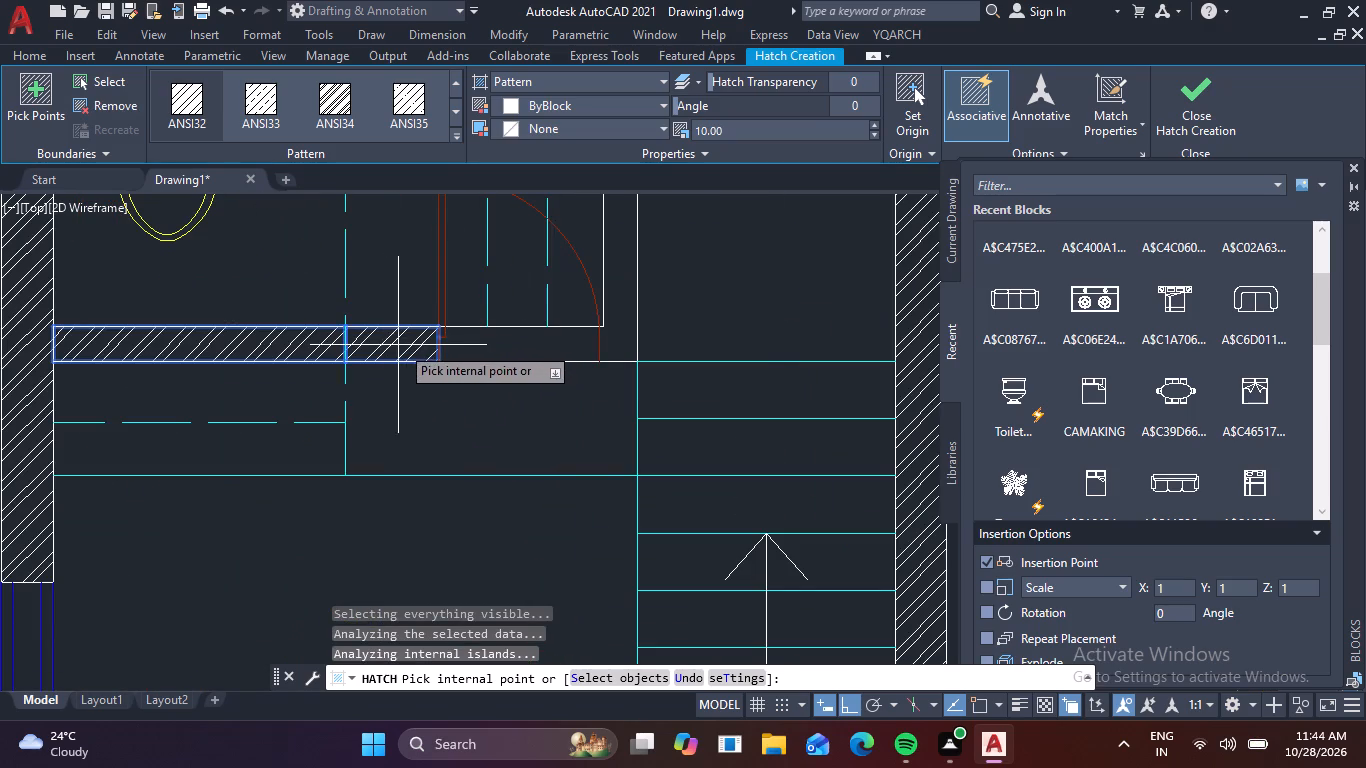
left_click(533, 345)
middle_click_drag(638, 327, 581, 474)
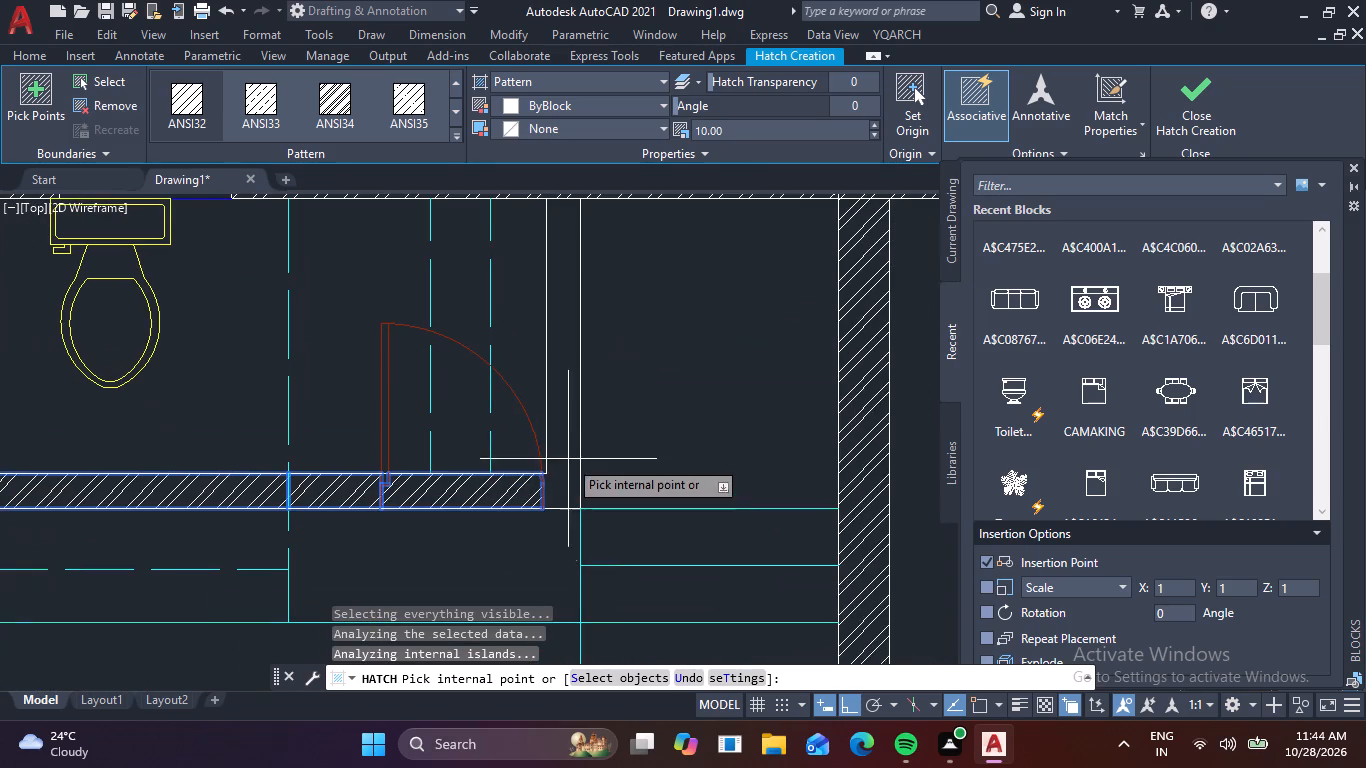
left_click(563, 423)
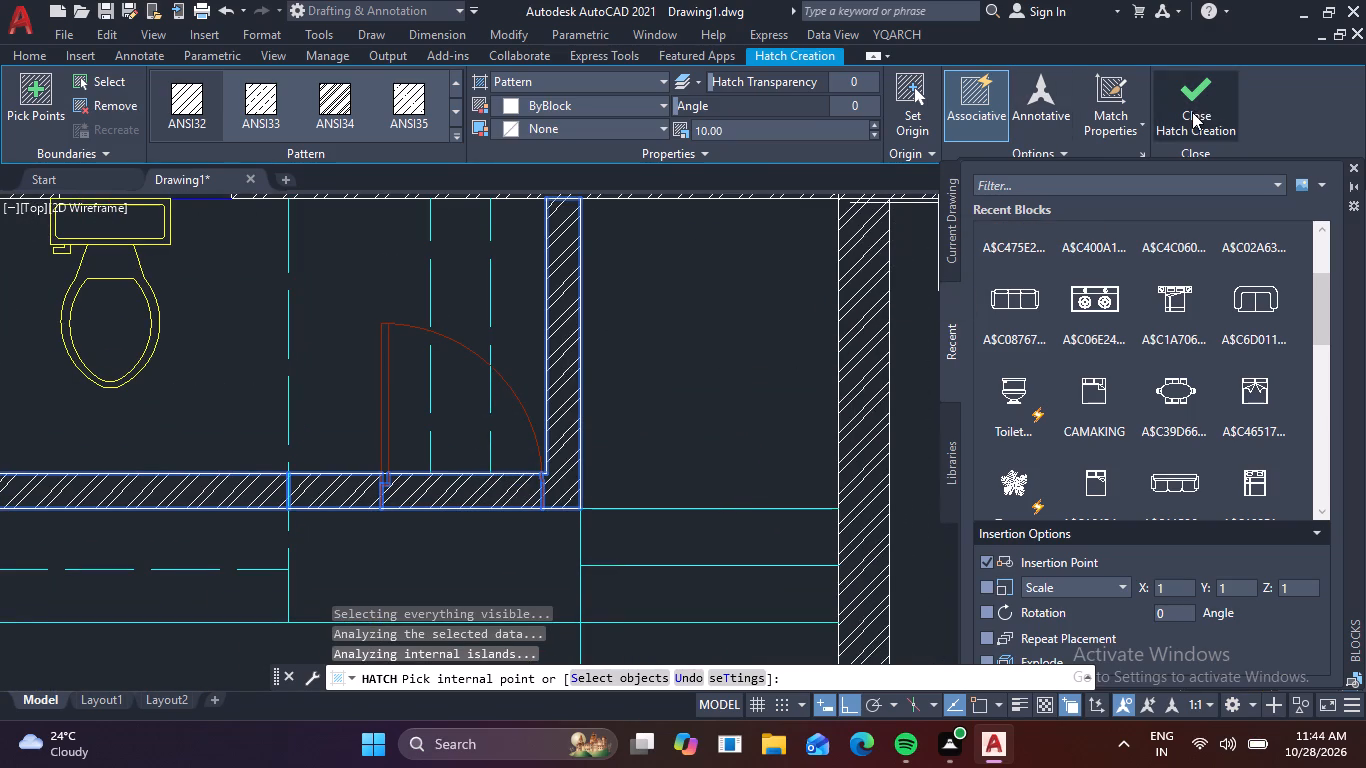
left_click(1192, 113)
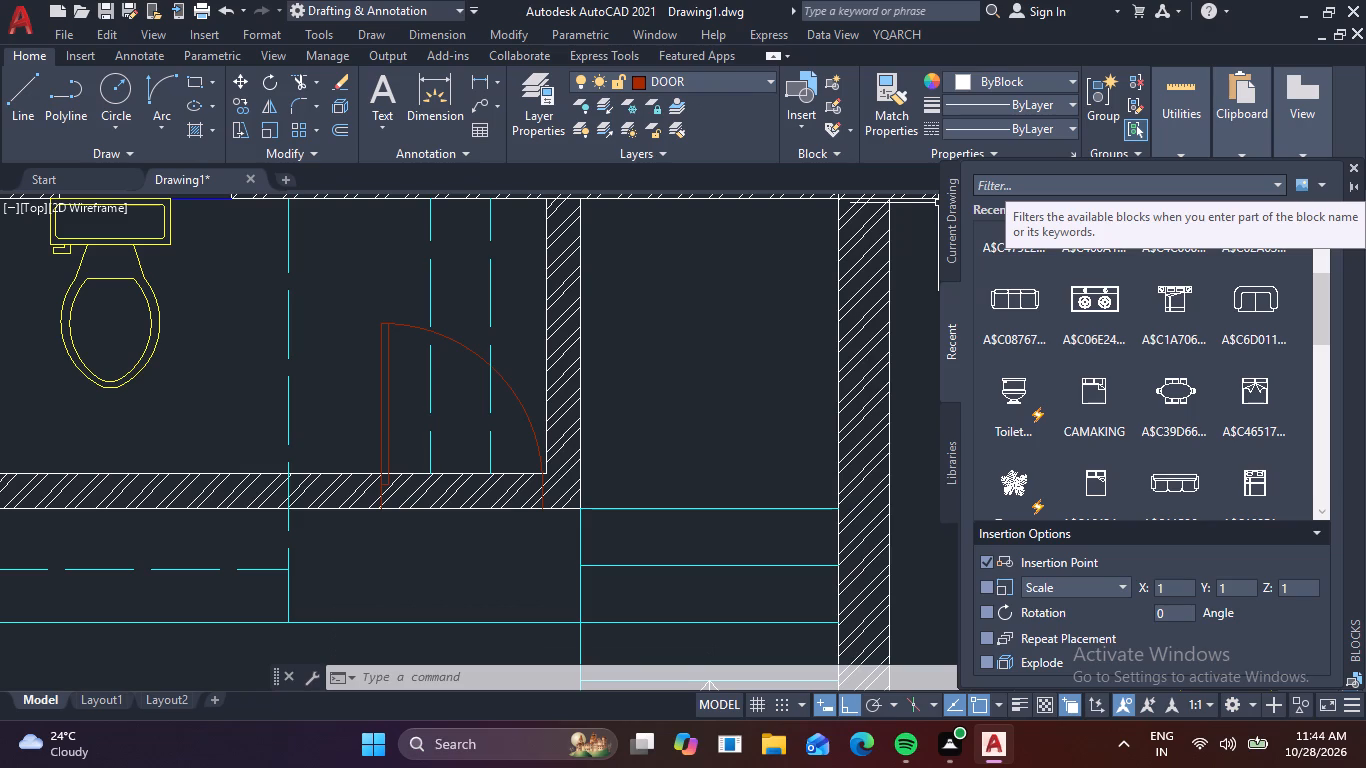
Look over the whole floor plan to check the wall hatching in every room.
scroll(734, 399, "down", 2)
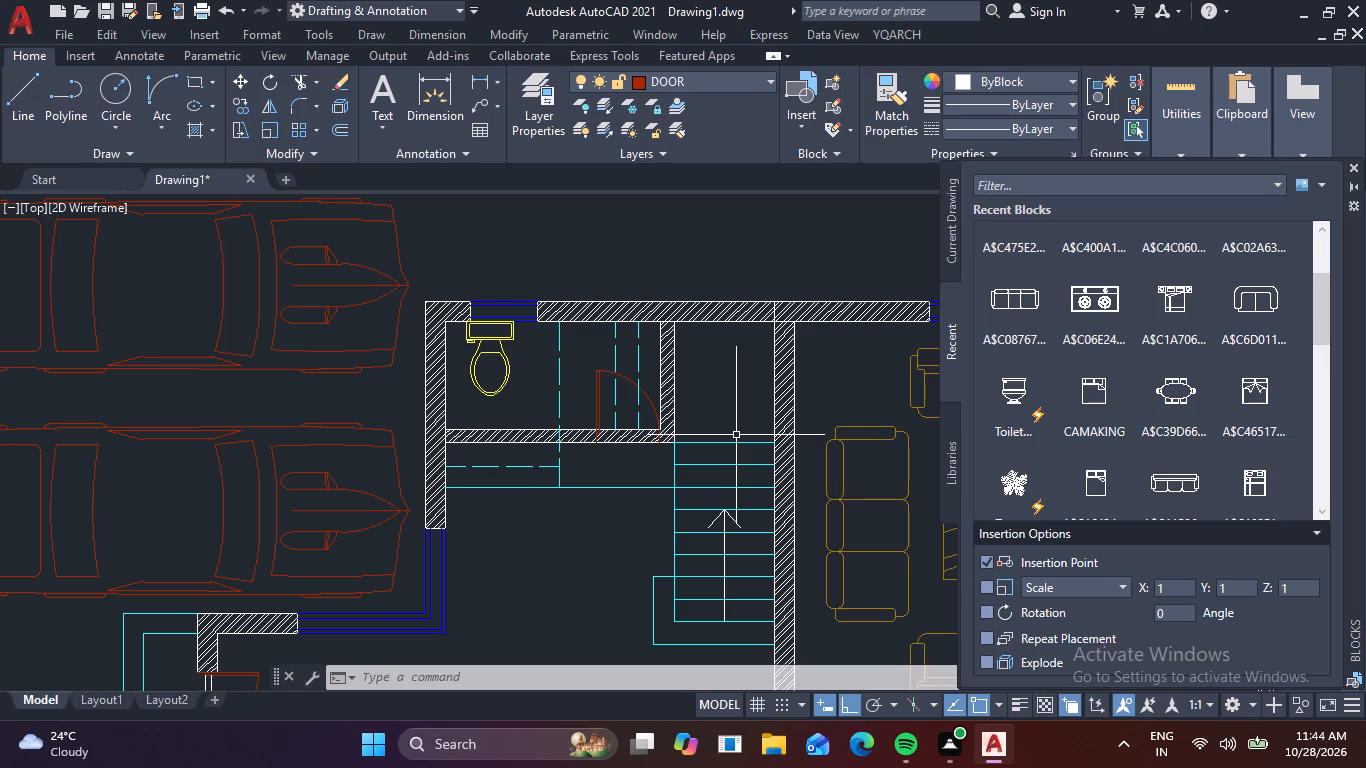
scroll(710, 457, "down", 2)
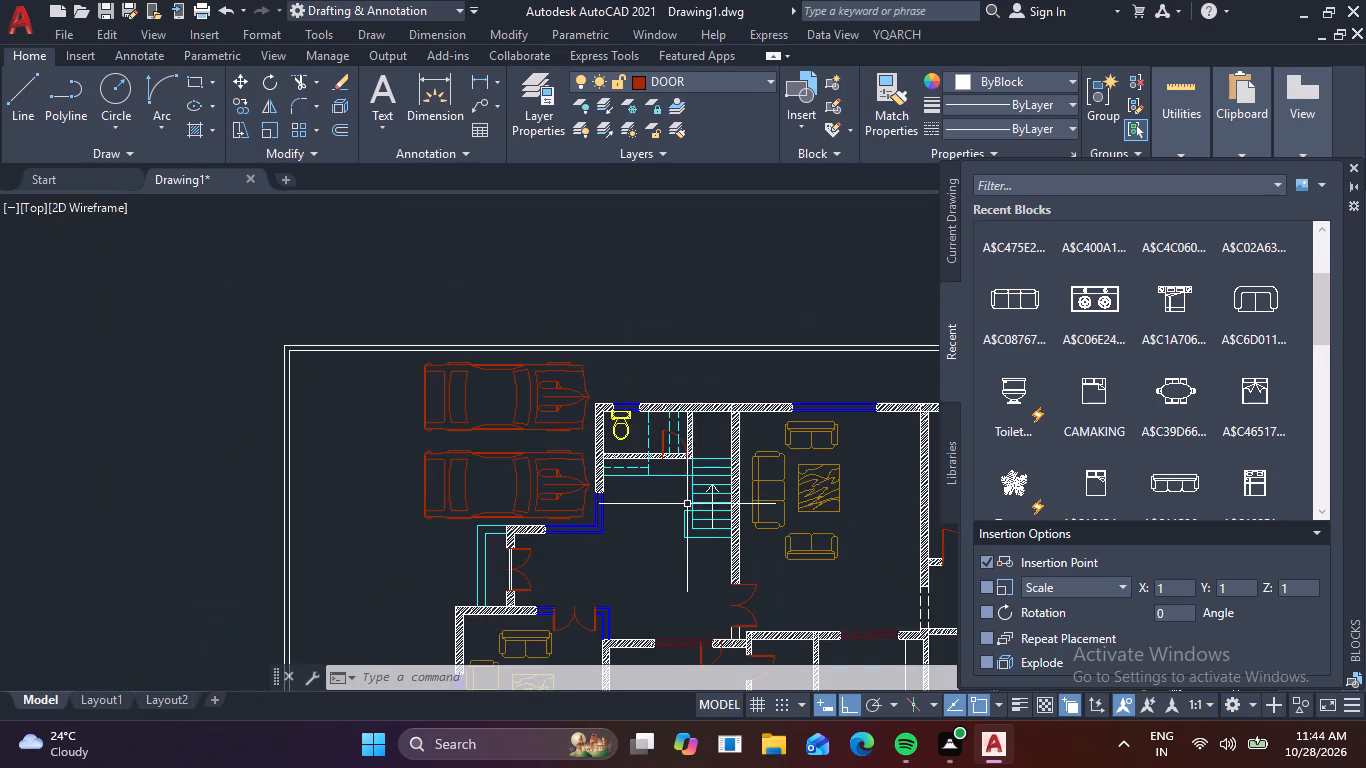
scroll(684, 528, "down", 1)
middle_click_drag(628, 579, 669, 395)
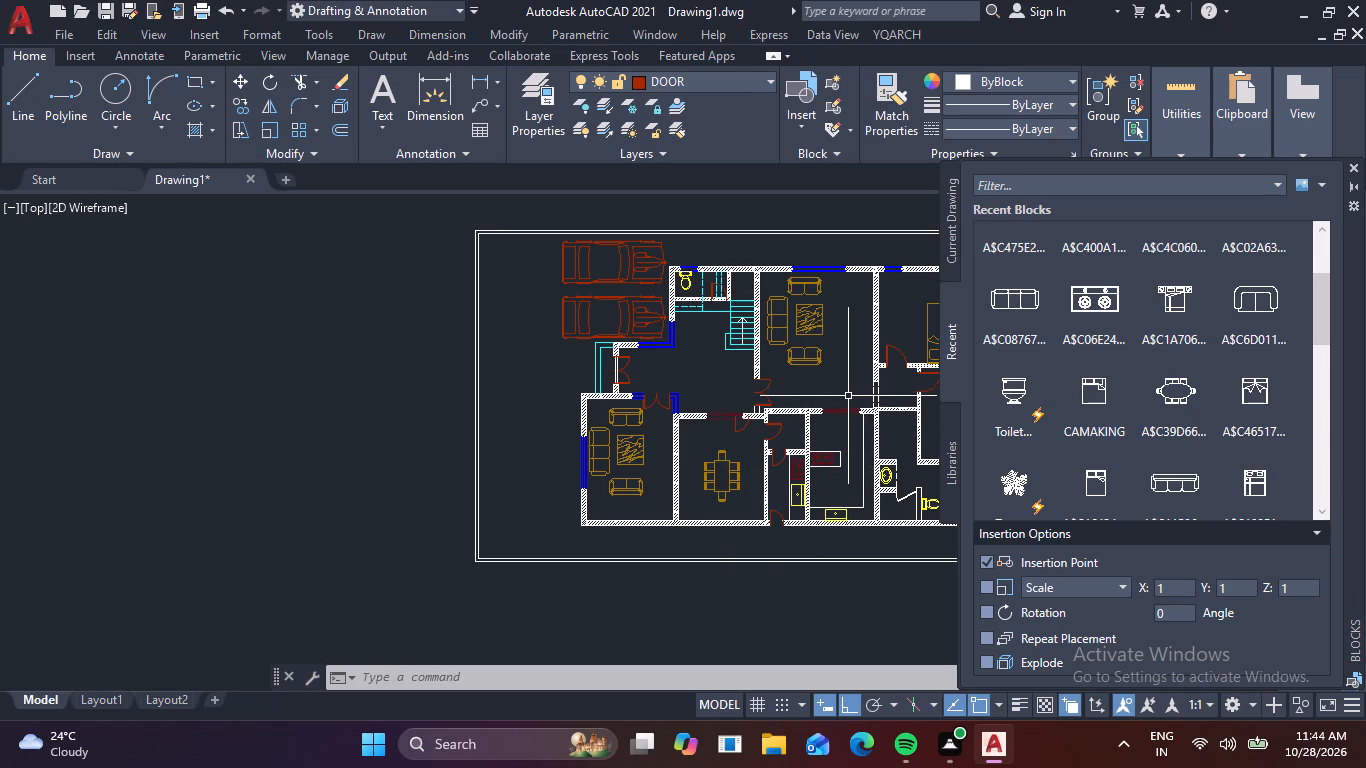
scroll(819, 413, "down", 2)
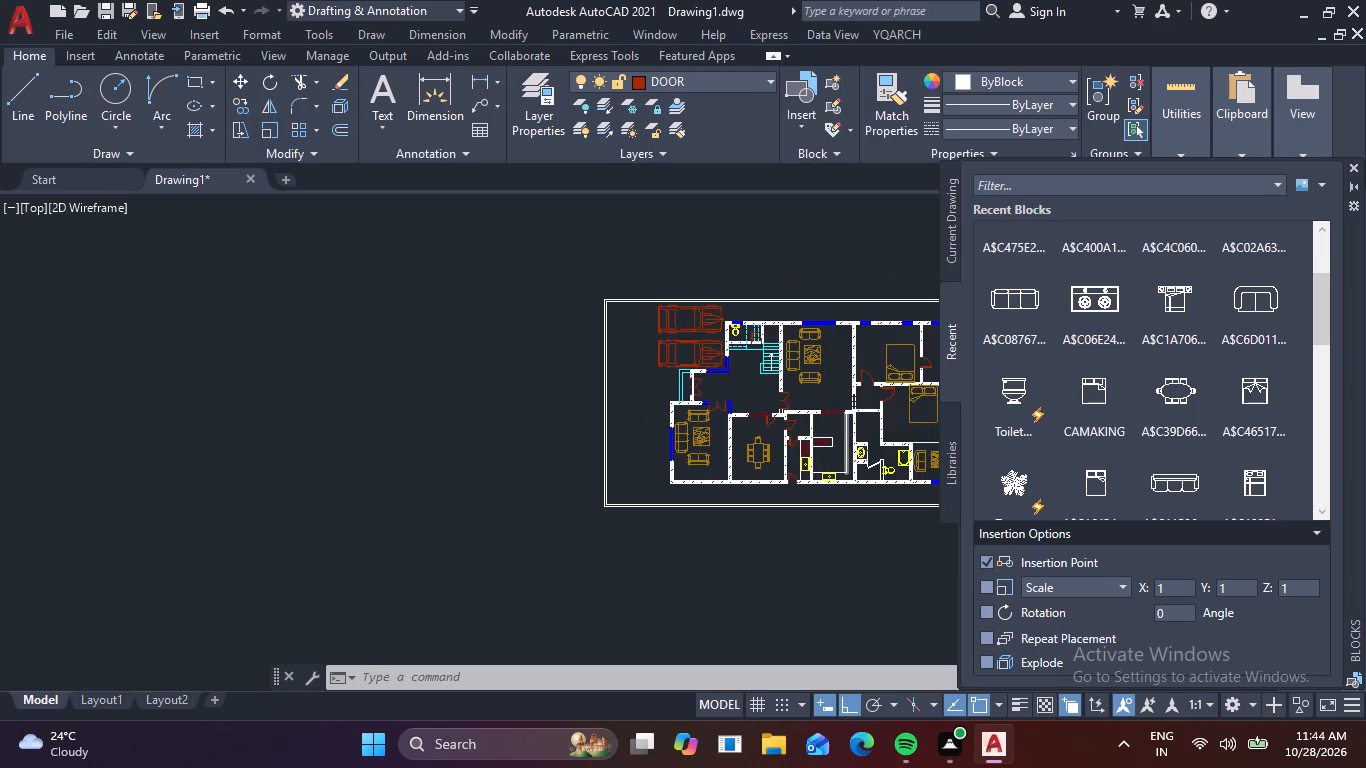
middle_click_drag(846, 429, 794, 413)
scroll(782, 361, "up", 2)
middle_click_drag(804, 389, 668, 356)
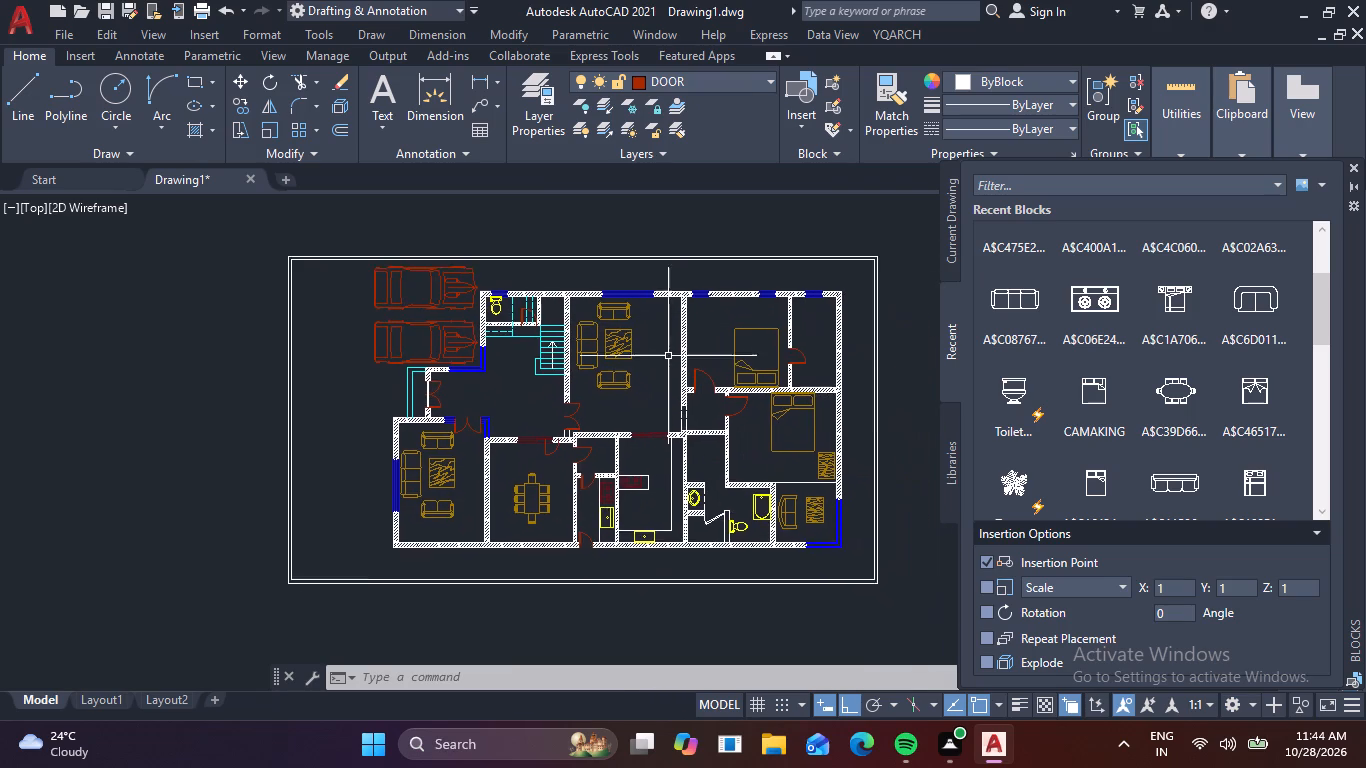
scroll(788, 343, "up", 2)
scroll(816, 354, "down", 1)
middle_click_drag(797, 431, 803, 349)
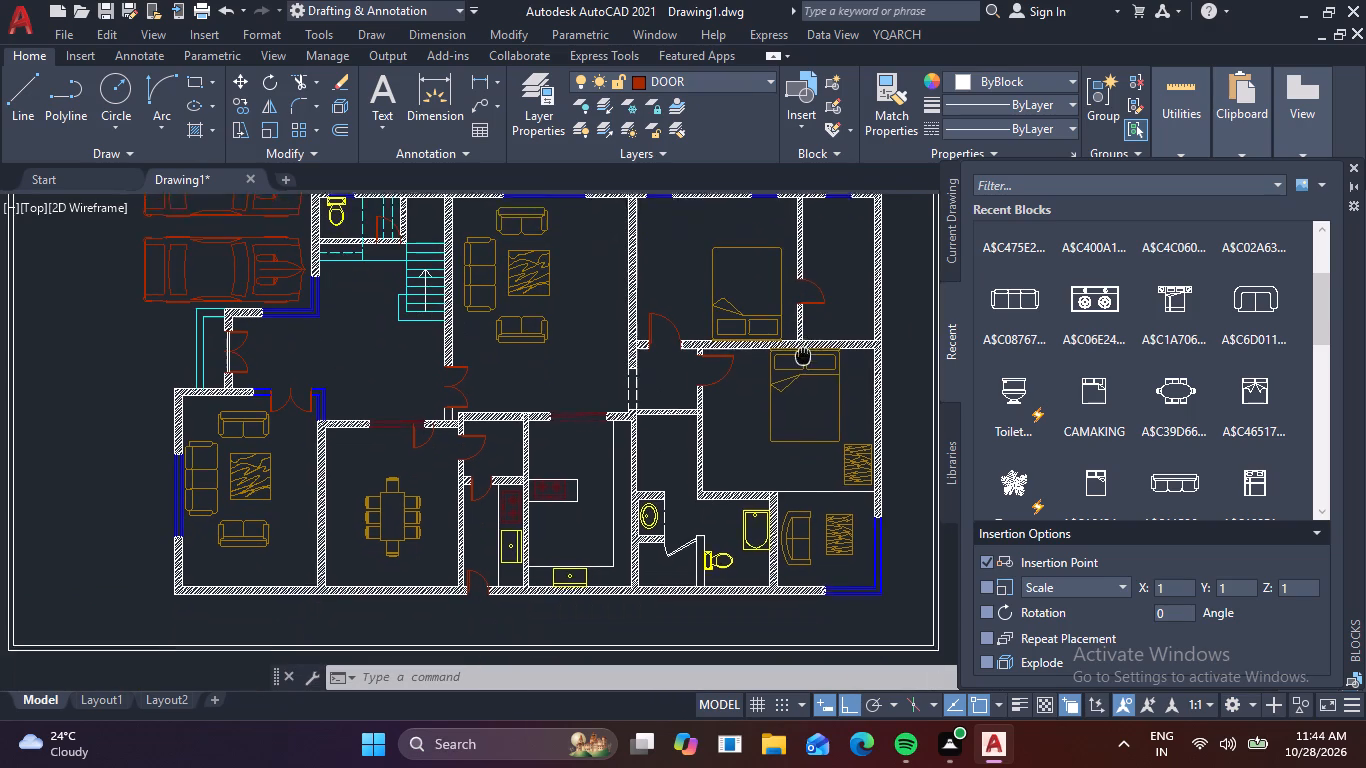
middle_click_drag(803, 349, 803, 329)
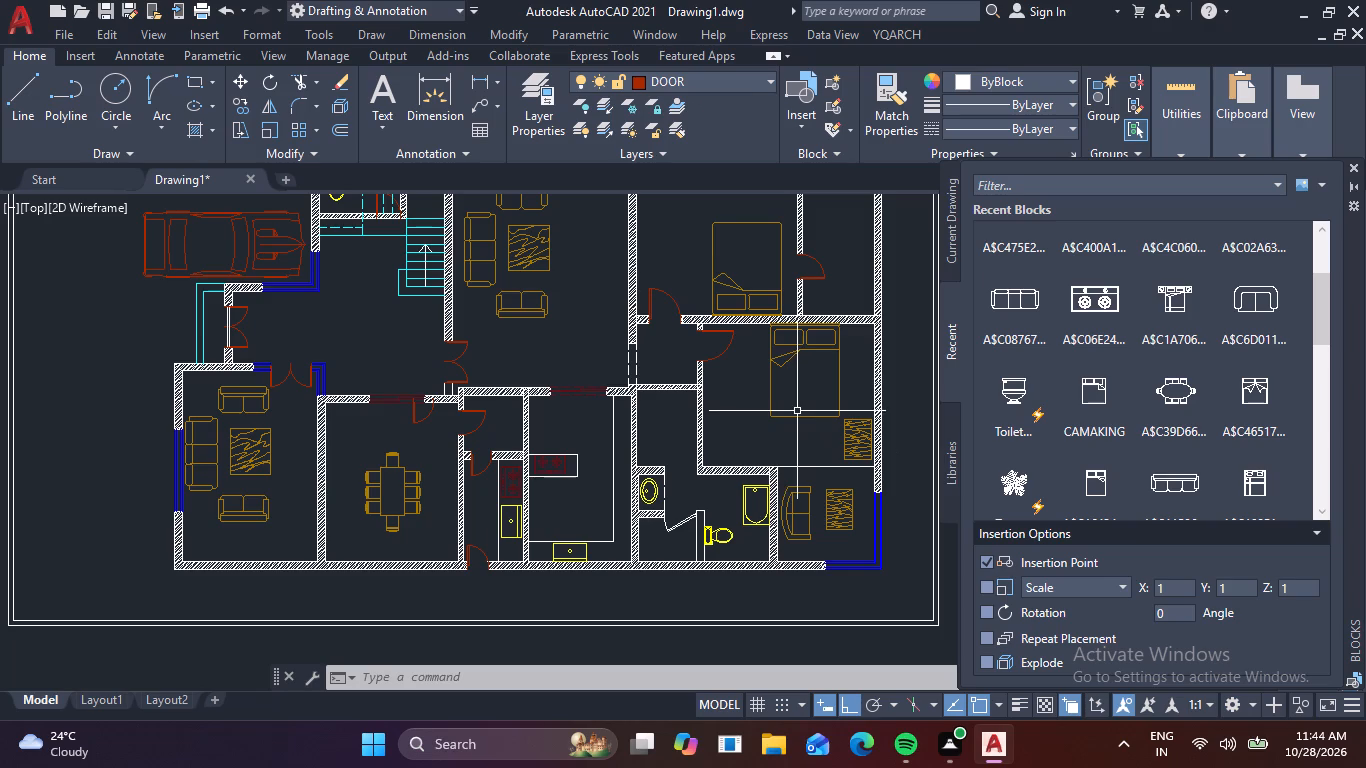
middle_click_drag(797, 416, 830, 504)
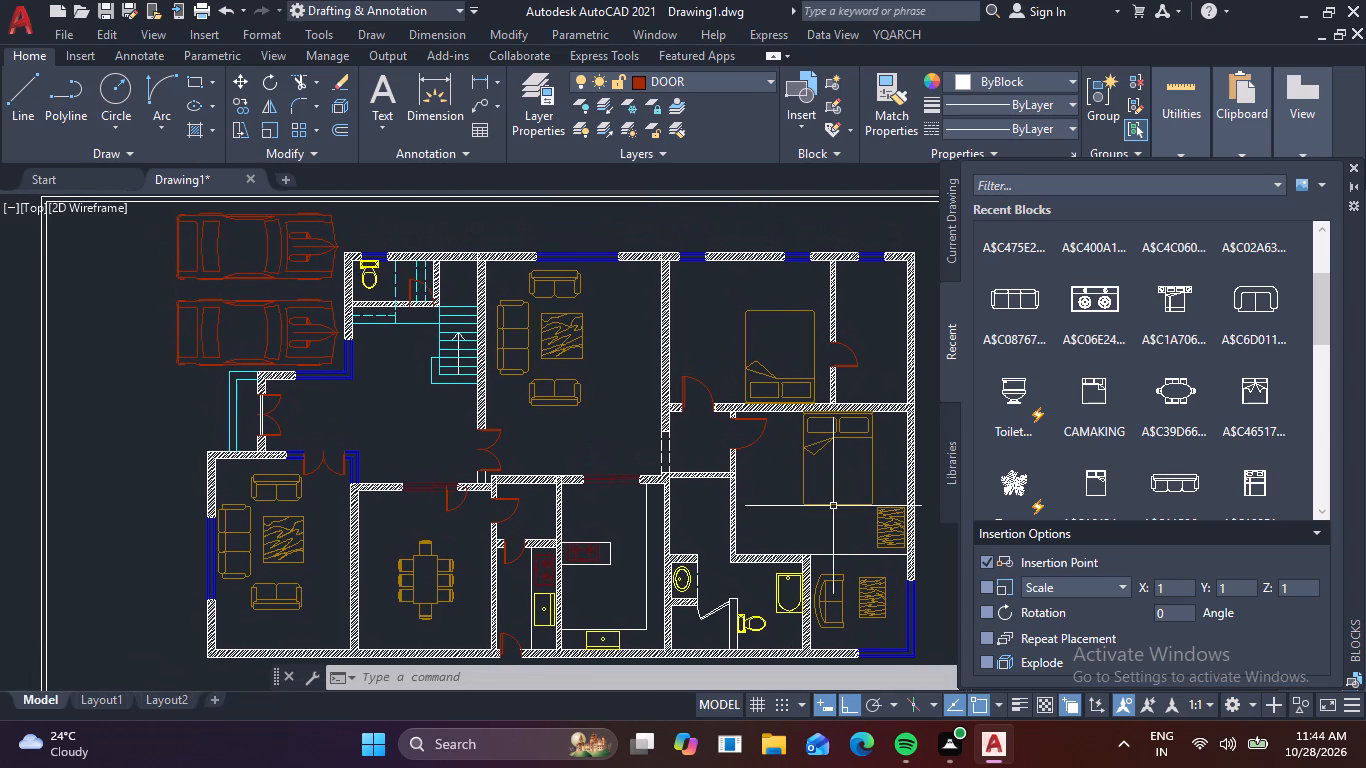
key("Escape")
key("Escape")
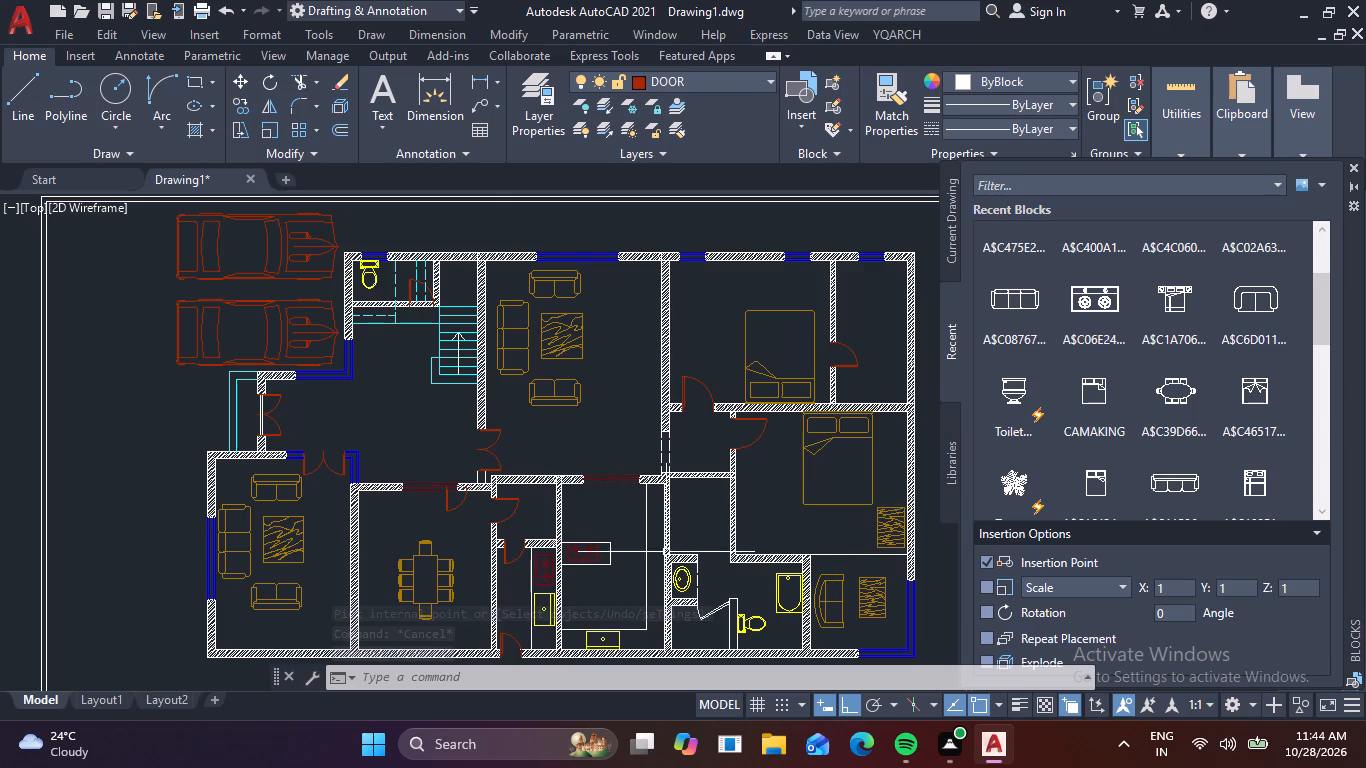
Add a multiline text label in the lobby beside the staircase, reading DOUBLE, HEIGHT and LOBBY on three separate lines.
left_click(375, 115)
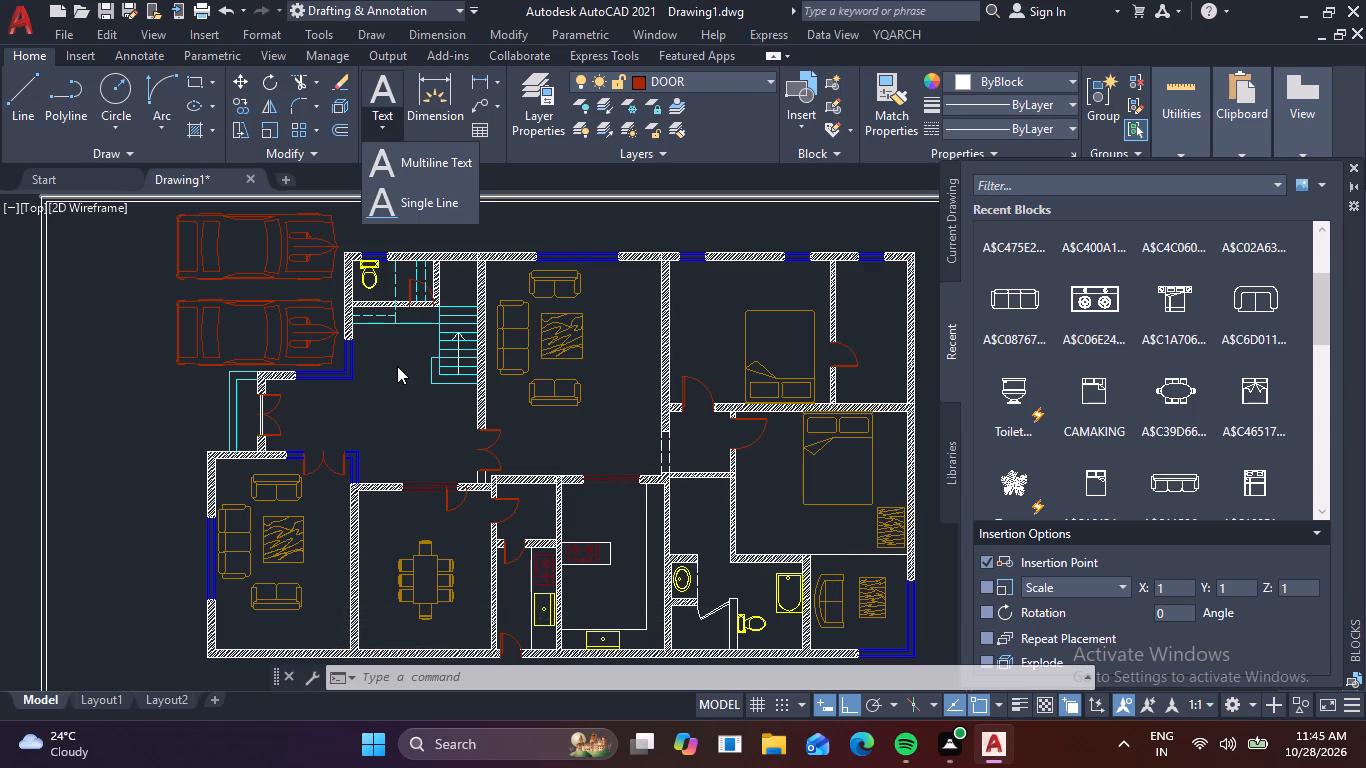
scroll(405, 367, "up", 3)
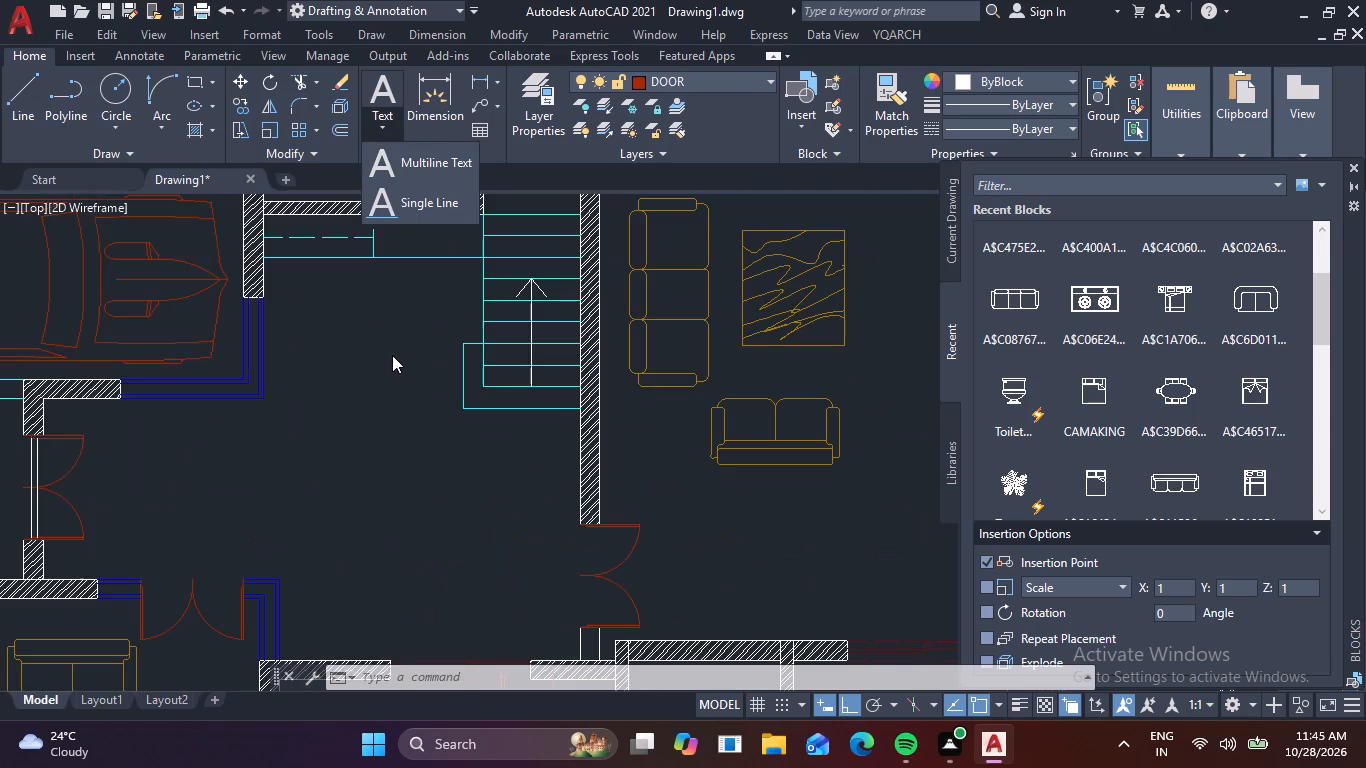
left_click(437, 167)
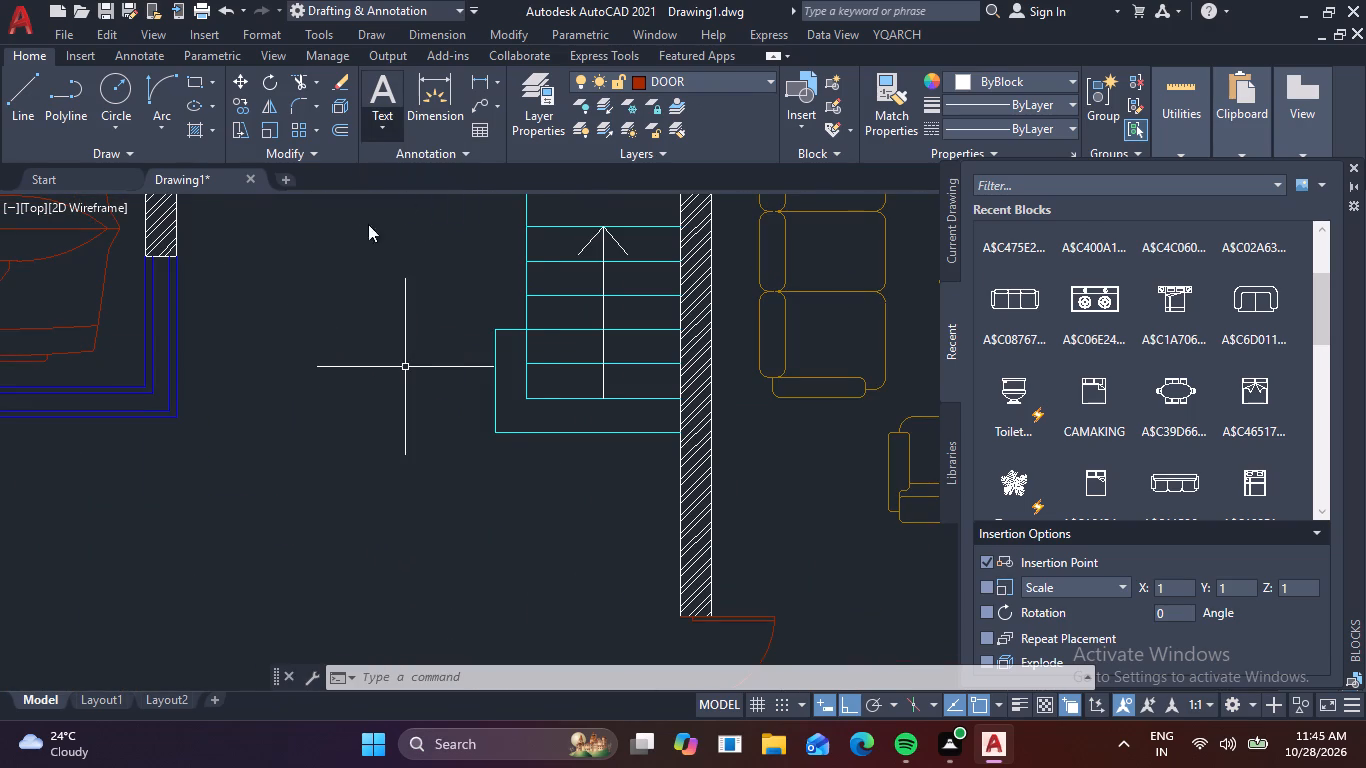
left_click(219, 285)
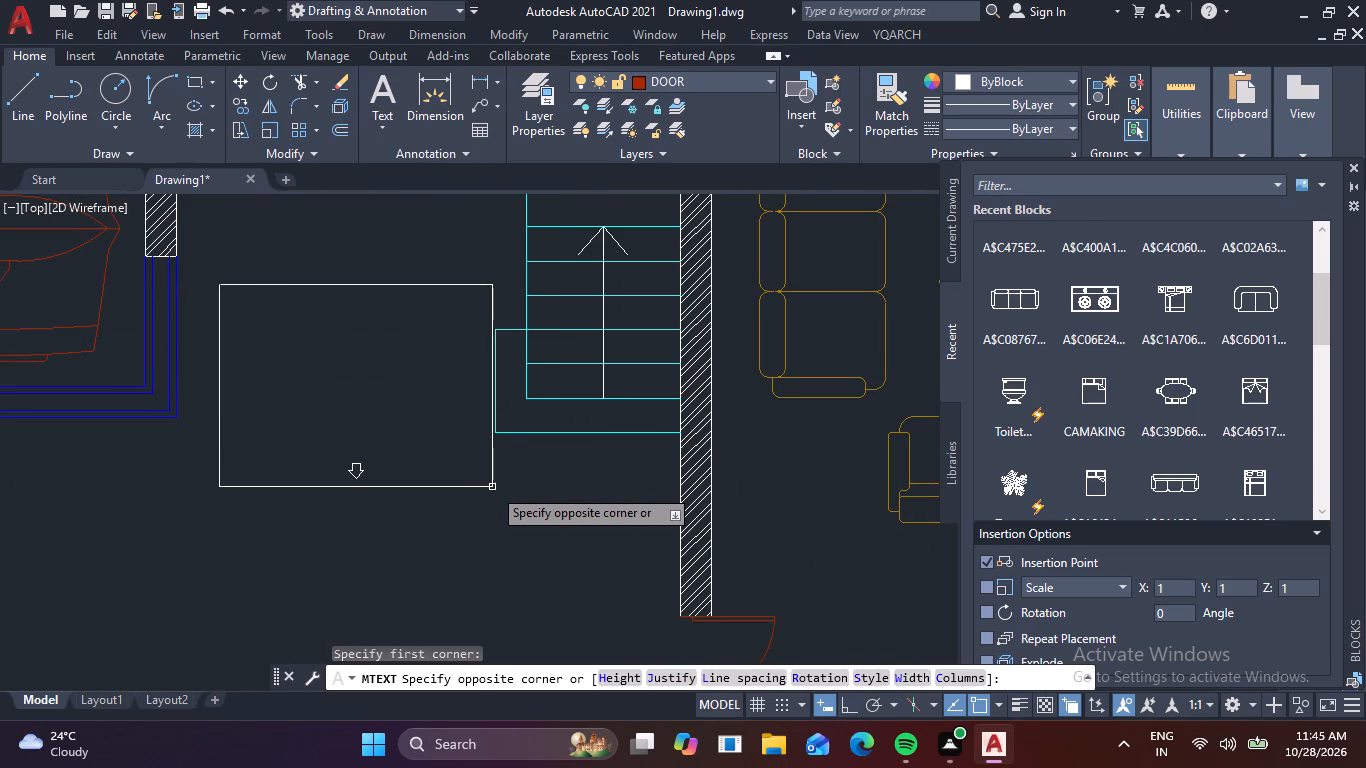
left_click(492, 487)
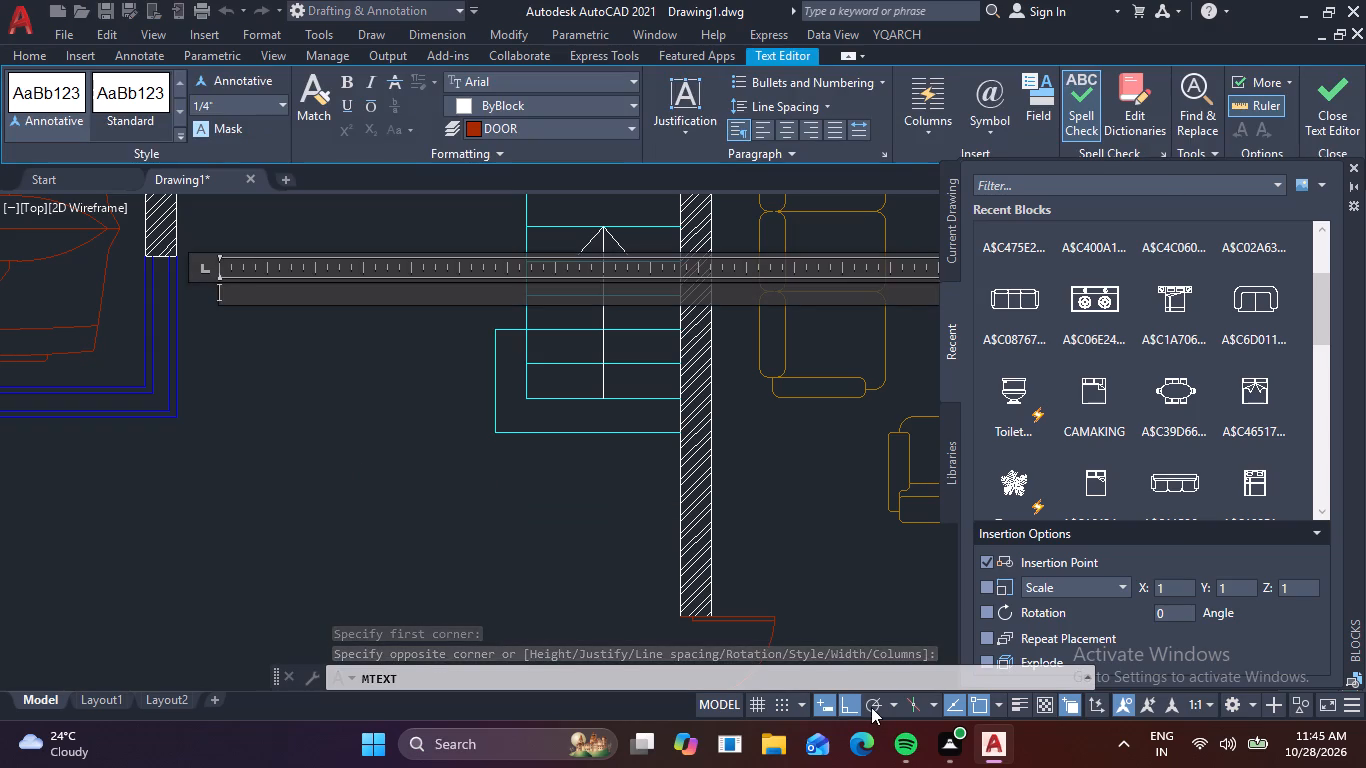
type("DU")
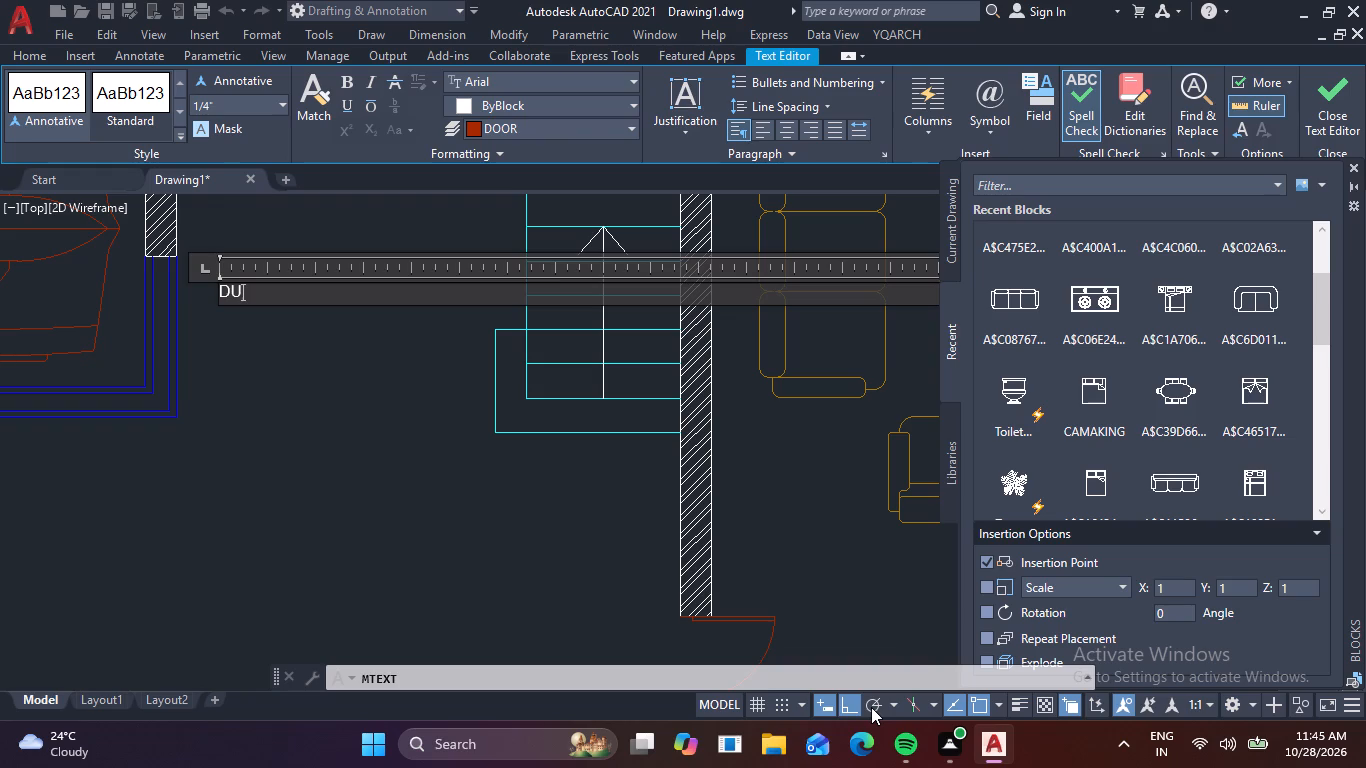
key("BackSpace")
type("OU")
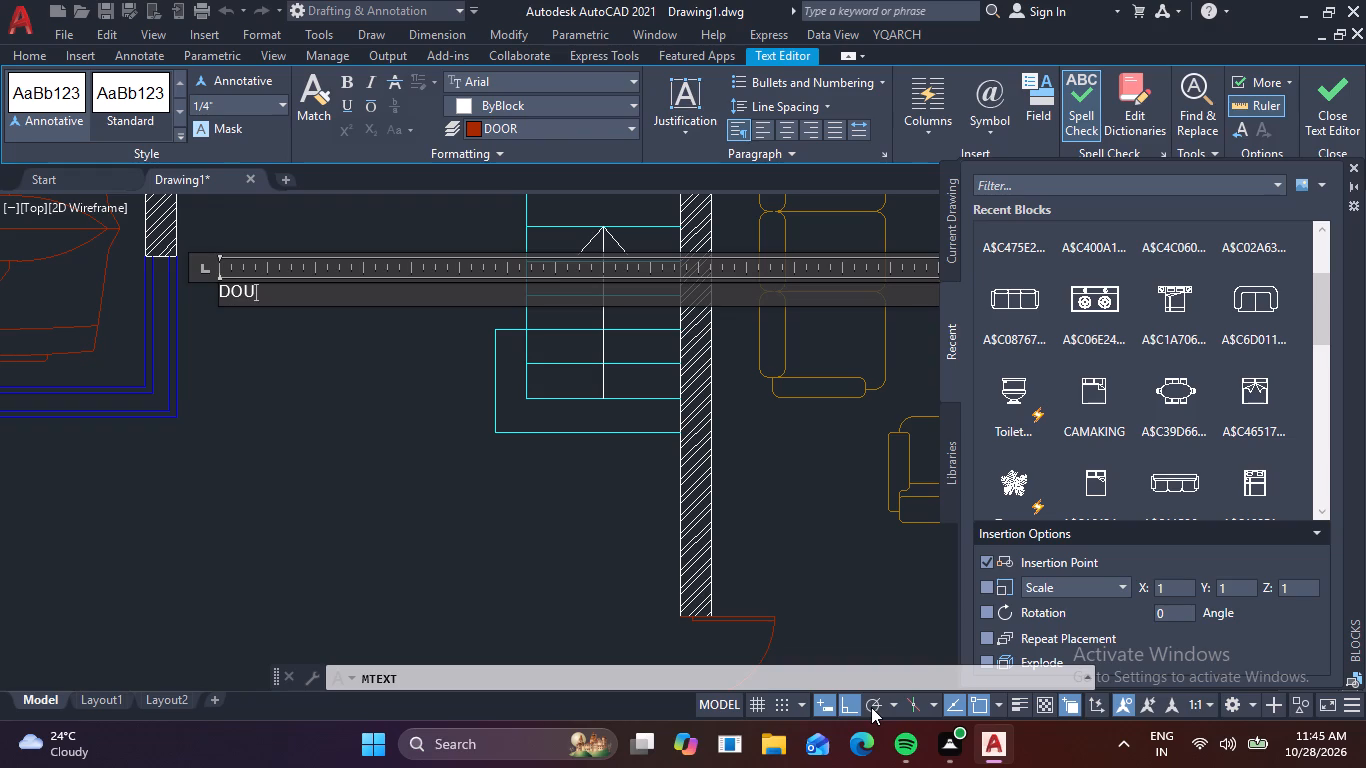
type("BL")
key("e")
key("Return")
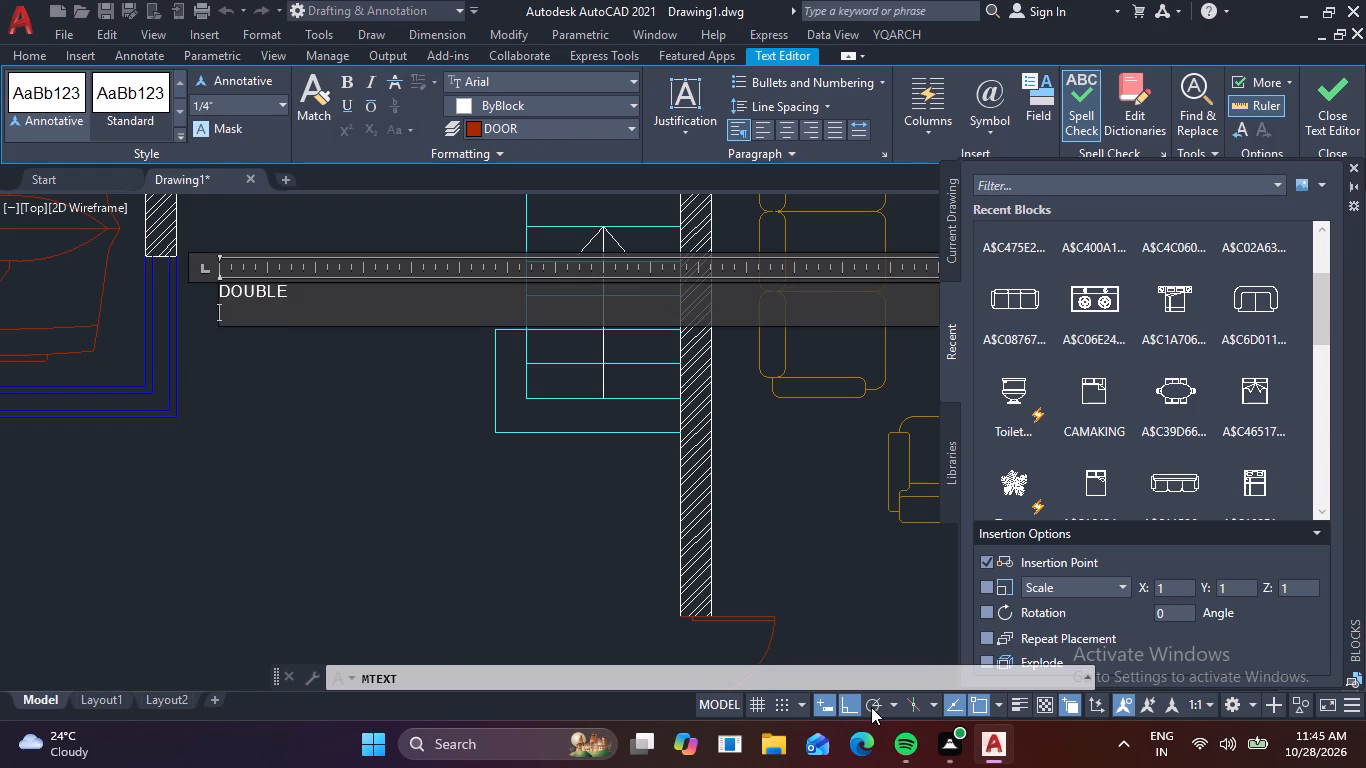
type("HE")
key("i")
type("GHT")
key("Return")
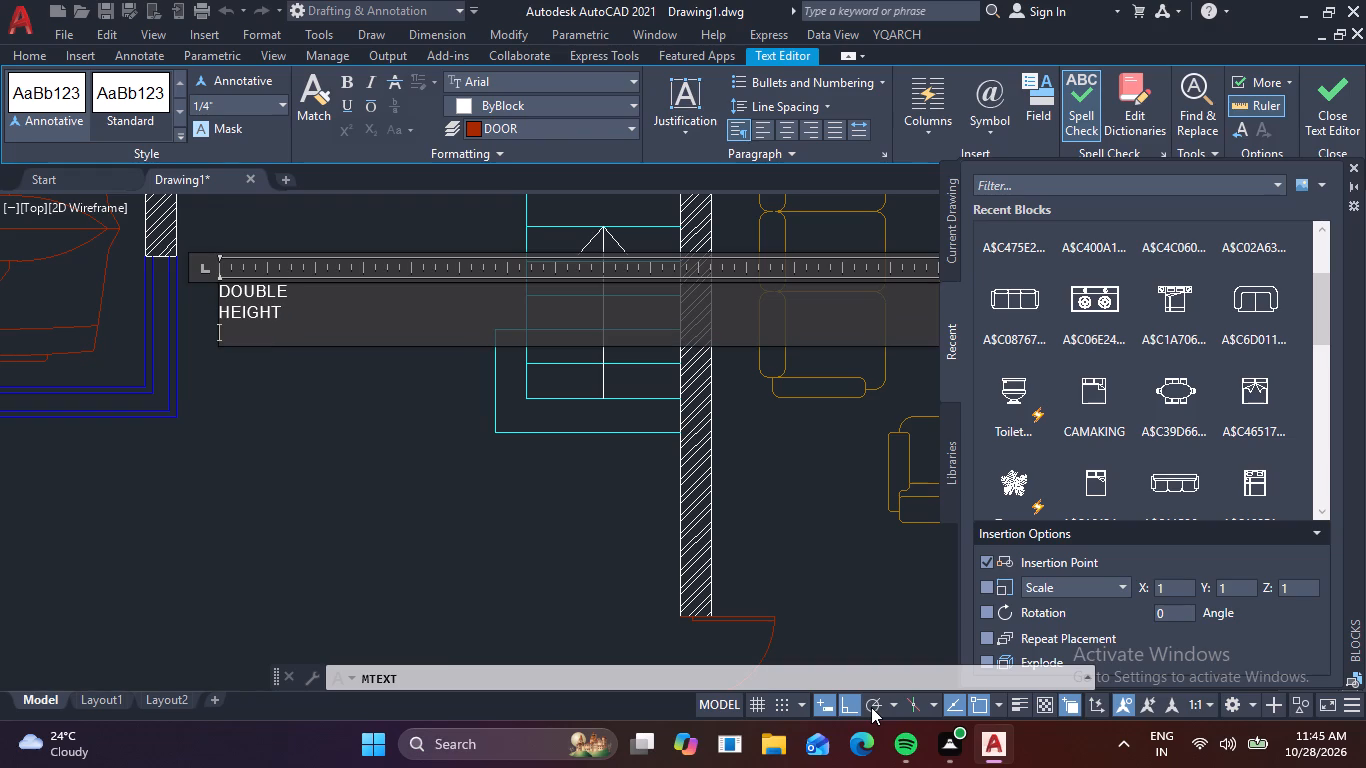
type("LOBB")
key("y")
Add the room size 17'1 1/2"X12'3" as a fourth line under LOBBY, with the half inch as a stacked fraction.
key("Return")
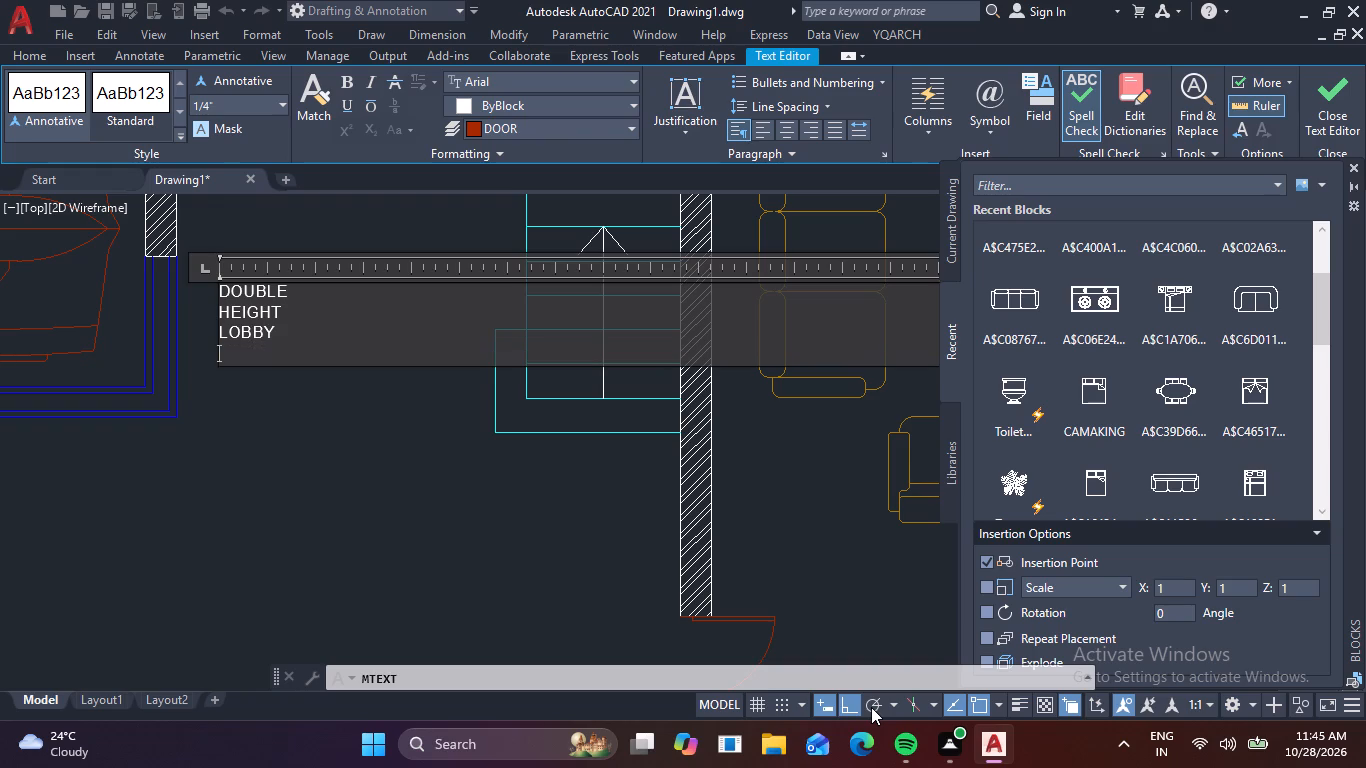
key("1")
type("7'")
key("1")
key("minus")
type("1/2")
key("shift+quotedbl")
key("space")
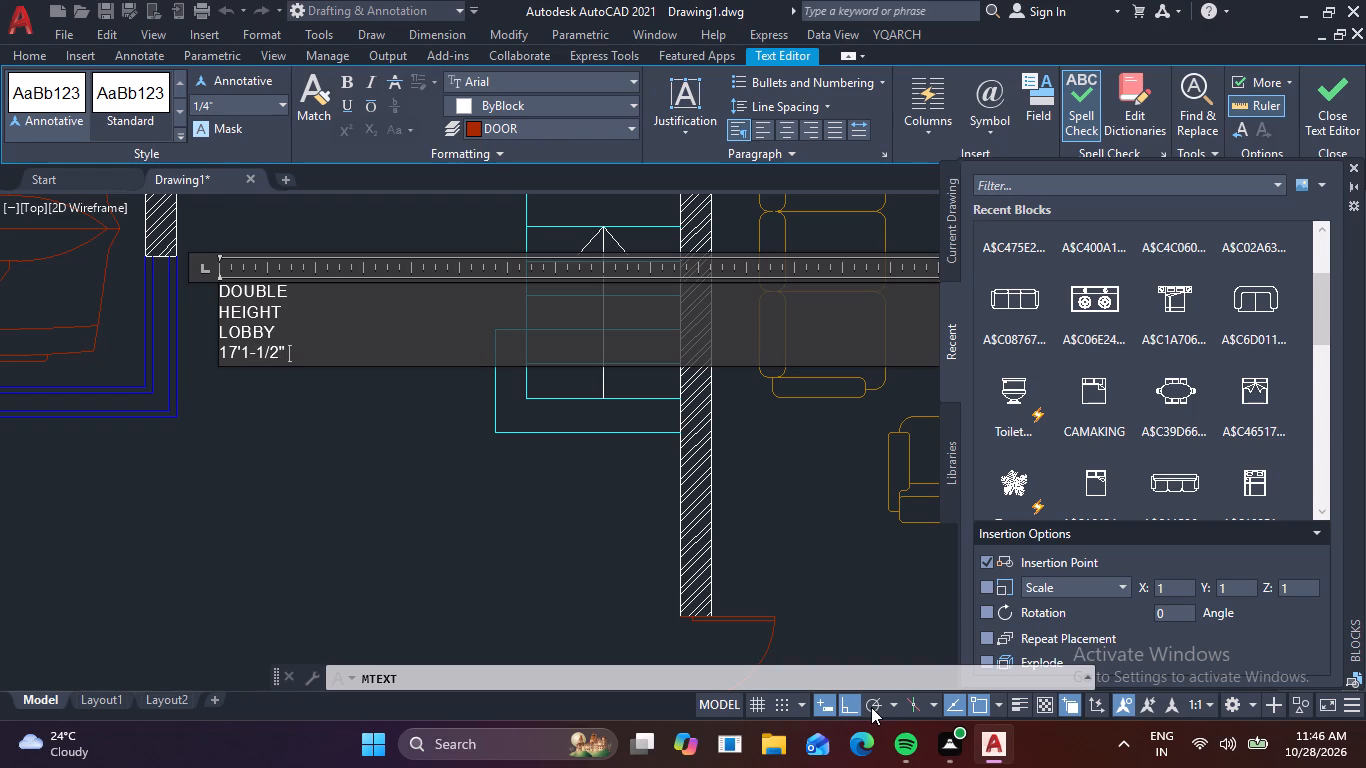
key("BackSpace")
key("BackSpace")
key("BackSpace")
key("BackSpace")
key("BackSpace")
key("BackSpace")
key("space")
type("1/2")
key("shift+quotedbl")
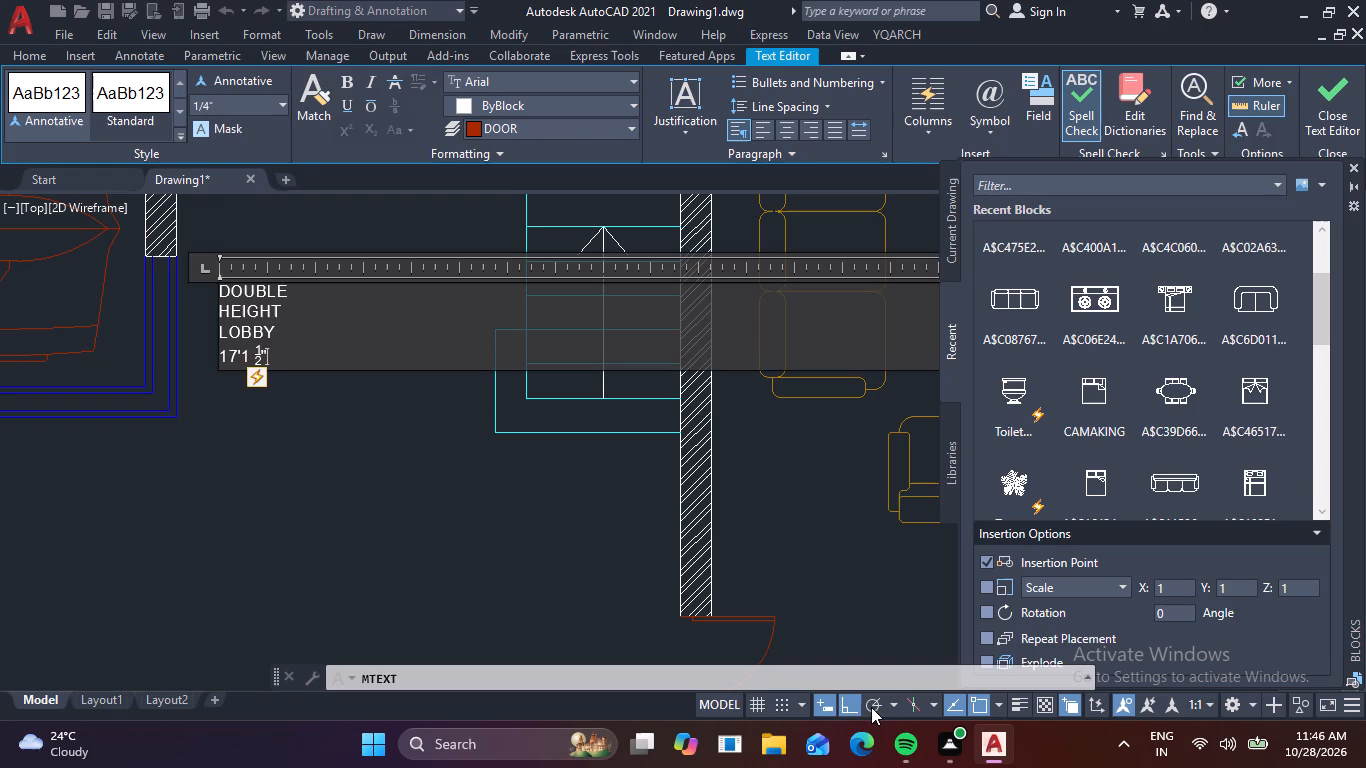
key("space")
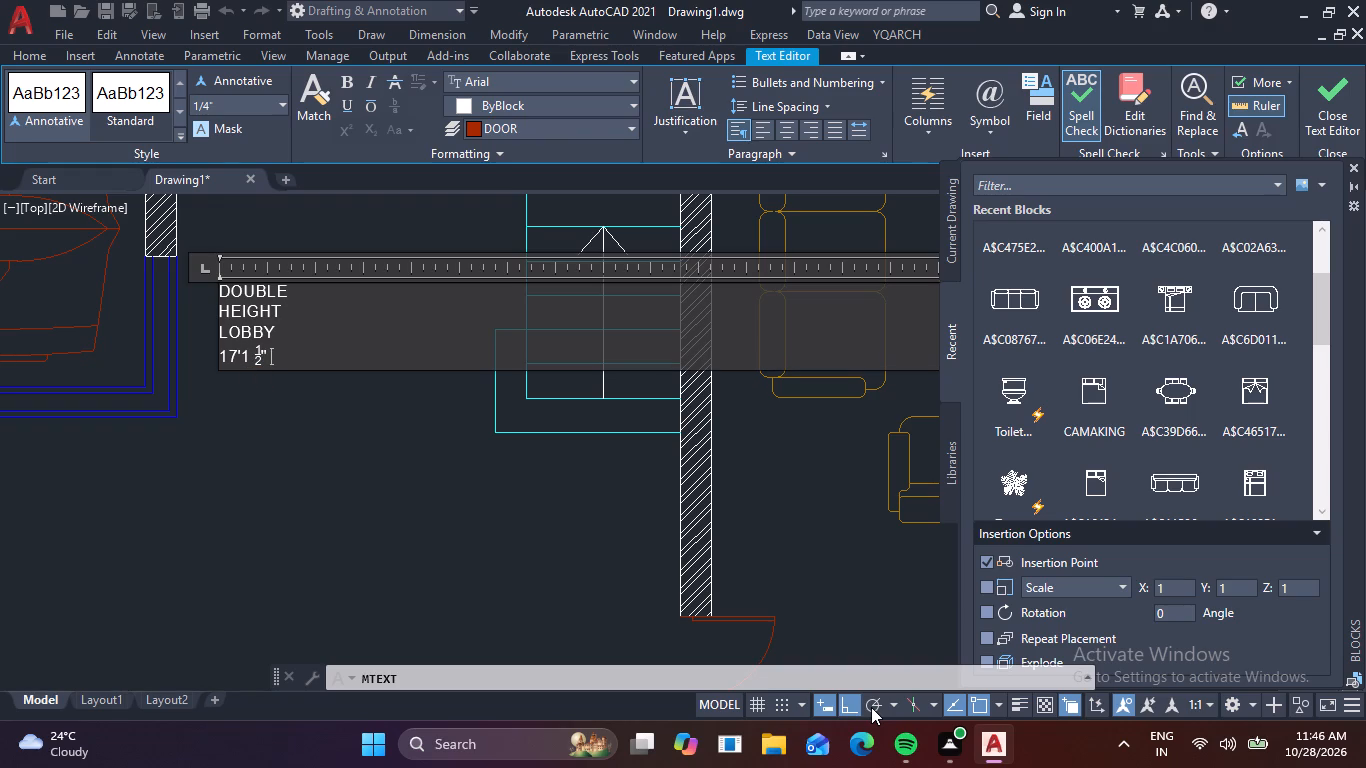
key("BackSpace")
key("x")
type("12")
key("apostrophe")
type("3\"")
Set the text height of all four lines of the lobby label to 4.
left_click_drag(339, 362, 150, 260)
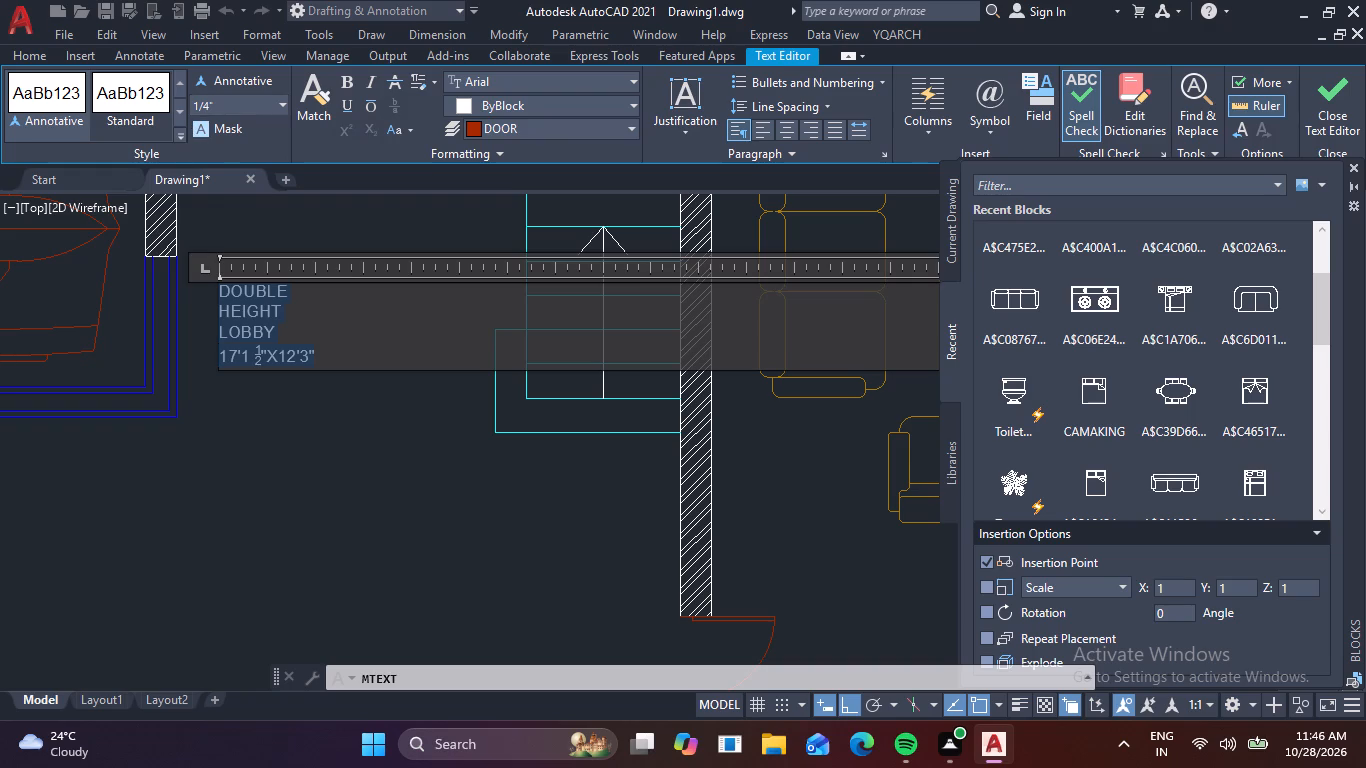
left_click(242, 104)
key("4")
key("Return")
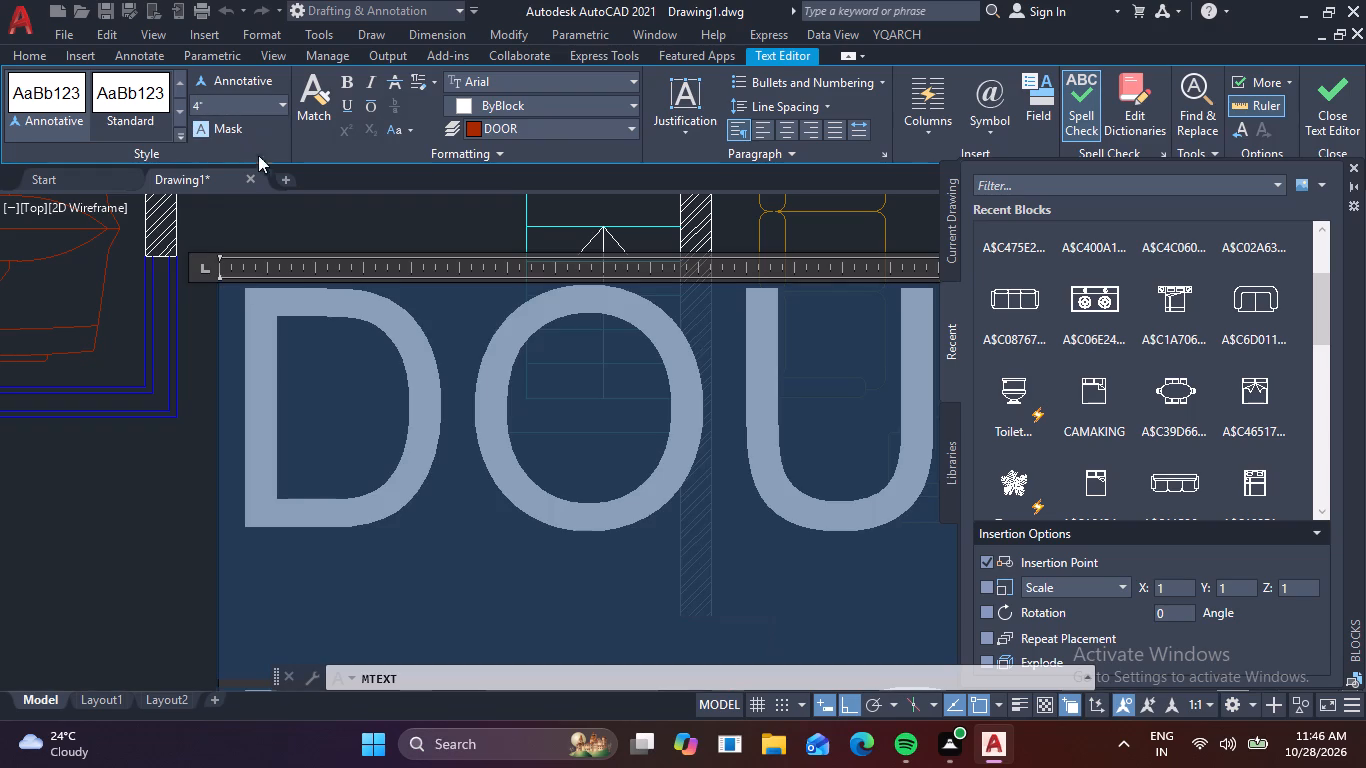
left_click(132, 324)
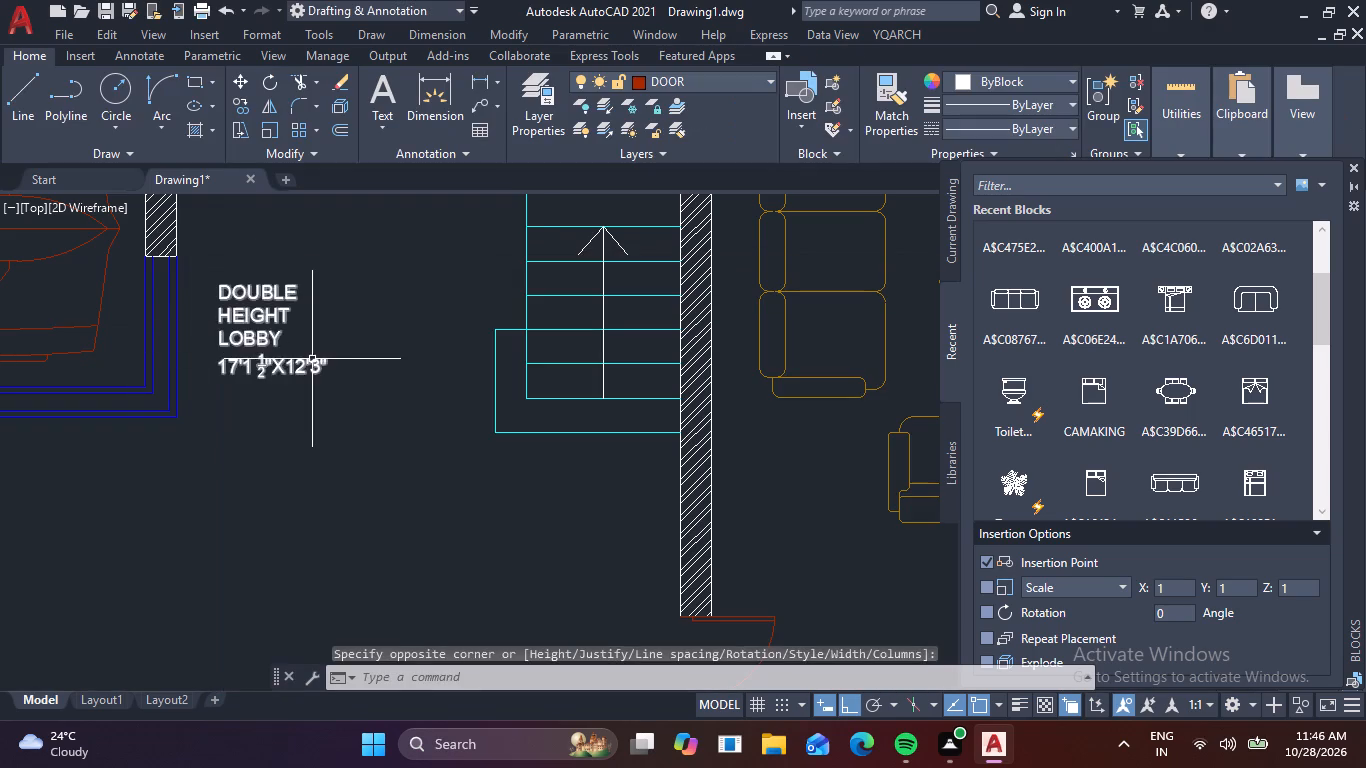
Set the text height of the entire double height lobby label to 7.
scroll(320, 352, "up", 1)
scroll(321, 351, "down", 2)
double_click(319, 361)
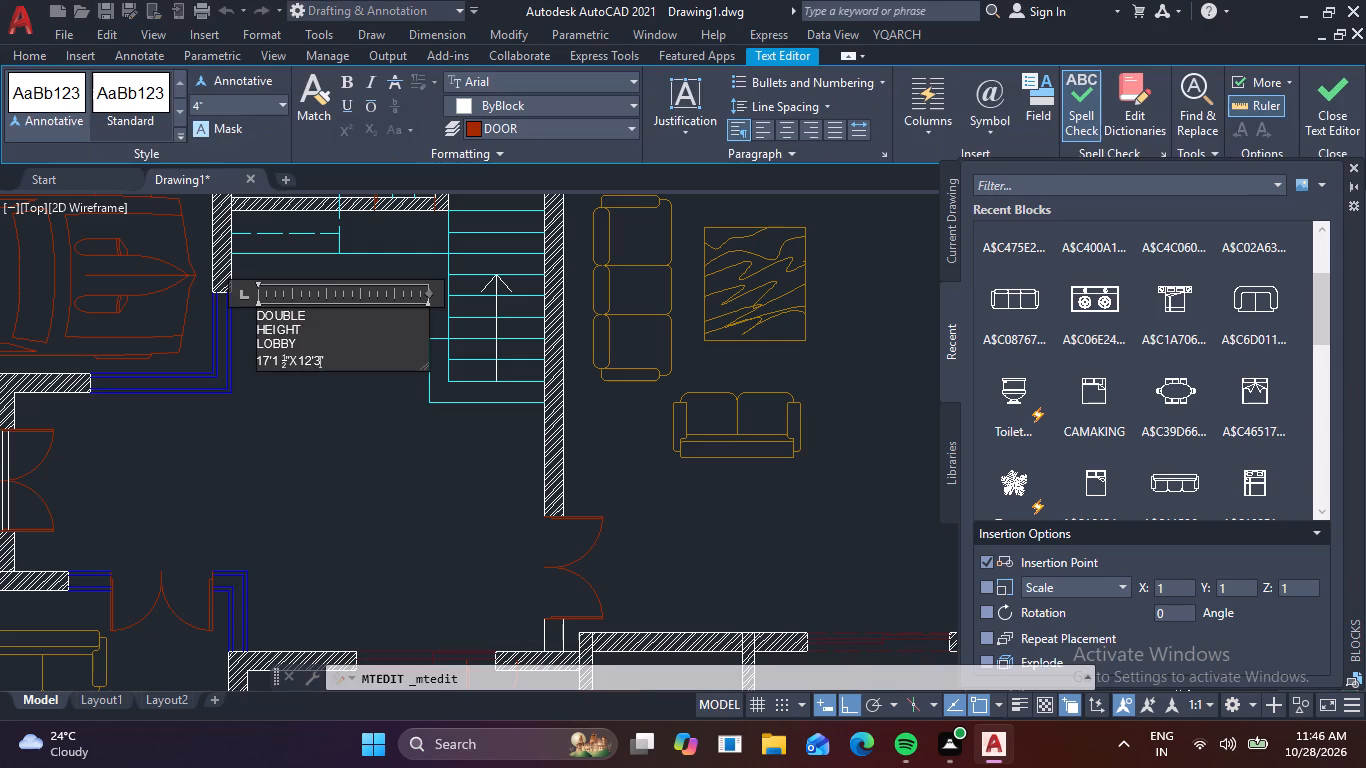
left_click_drag(348, 365, 148, 277)
left_click(230, 109)
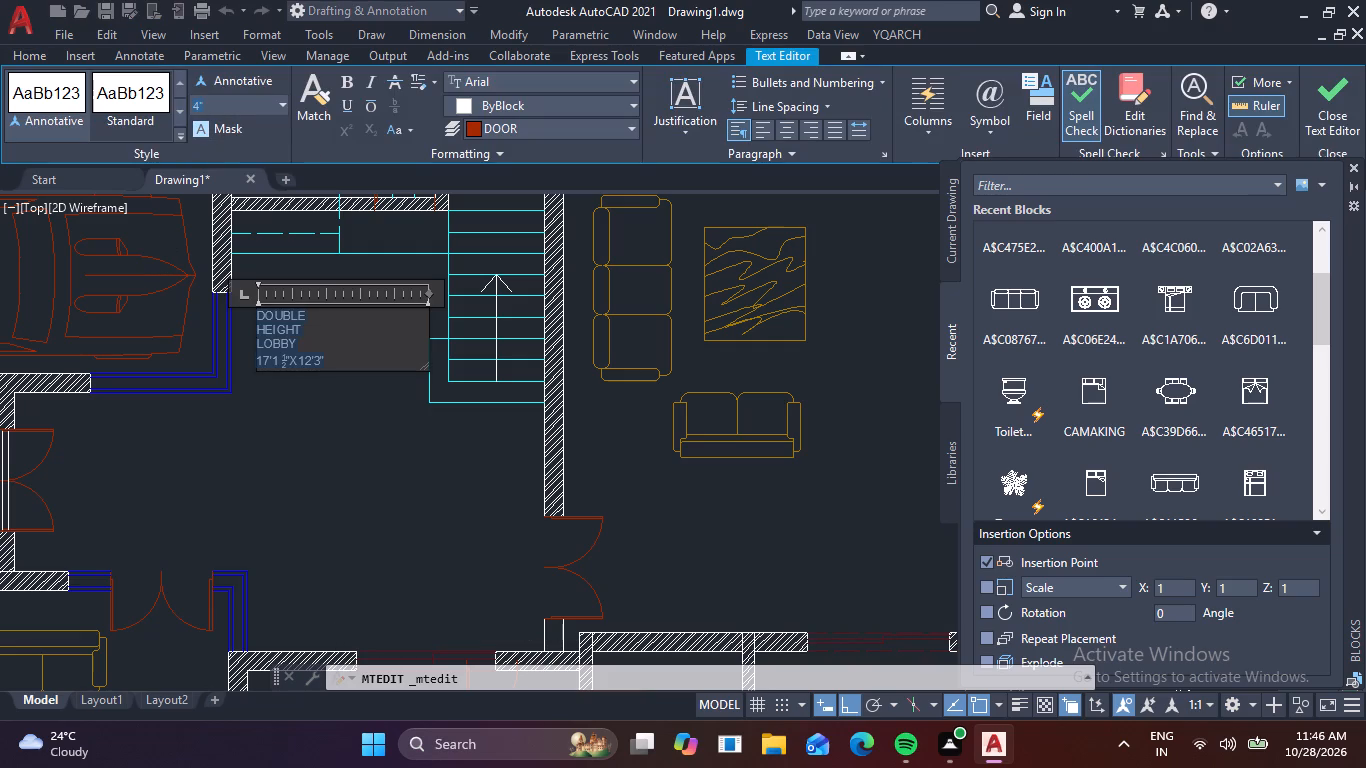
key("7")
key("space")
key("Return")
left_click(223, 422)
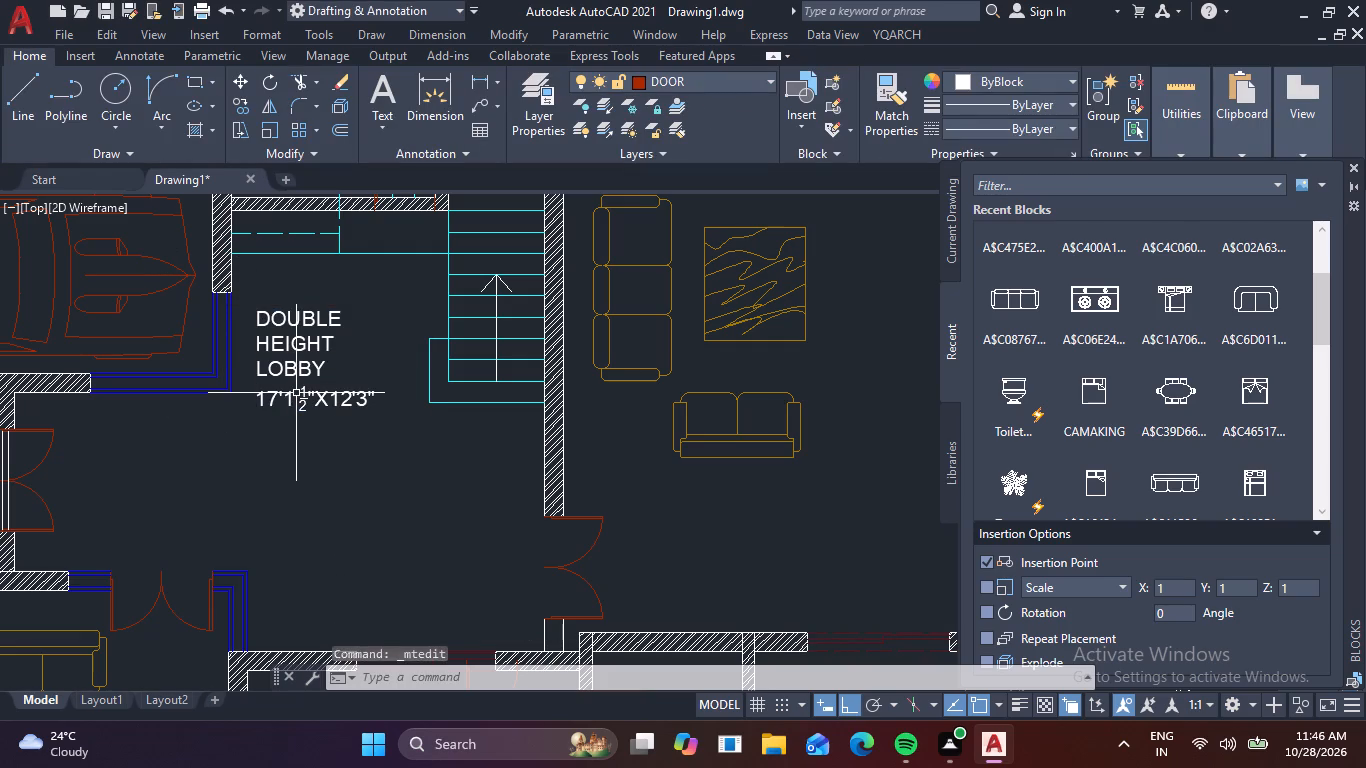
Center-align all four lines of the double height lobby label.
double_click(315, 399)
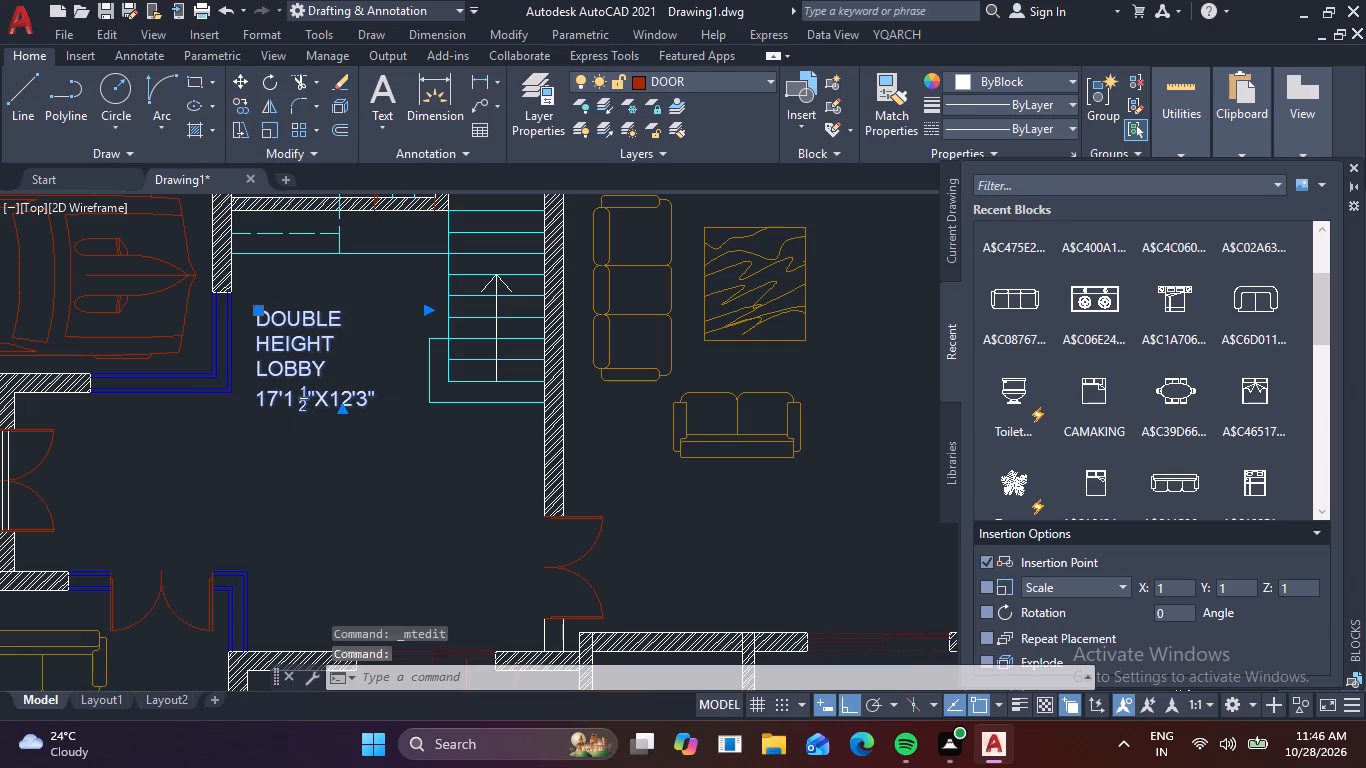
left_click_drag(389, 403, 237, 302)
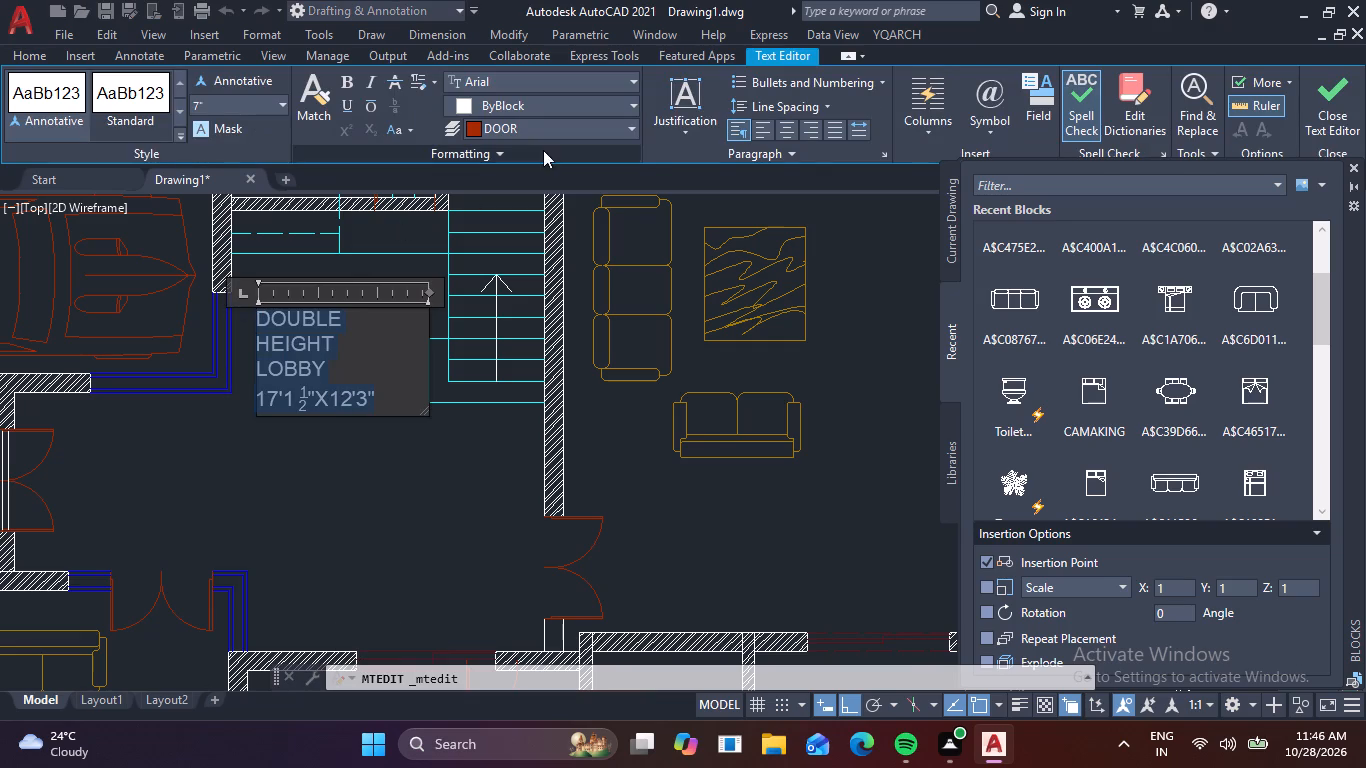
left_click(784, 132)
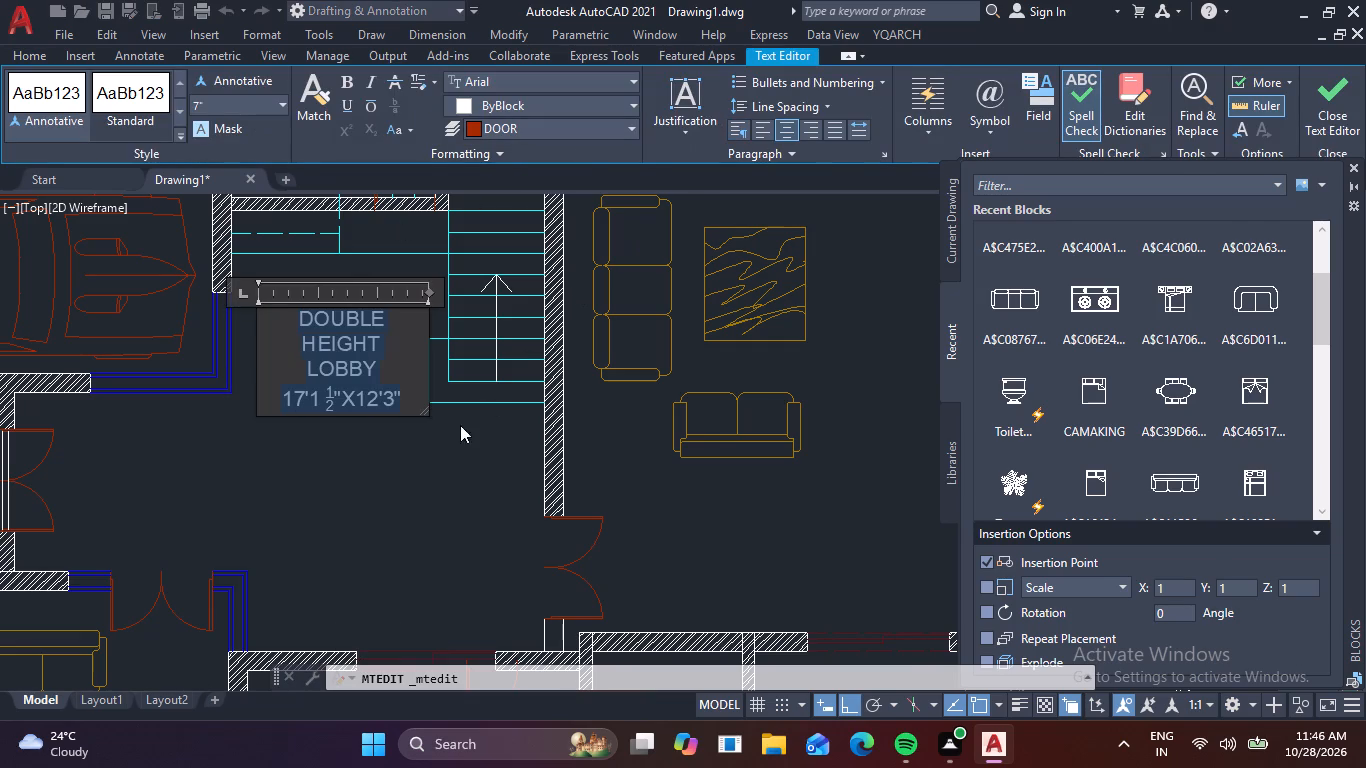
left_click(415, 452)
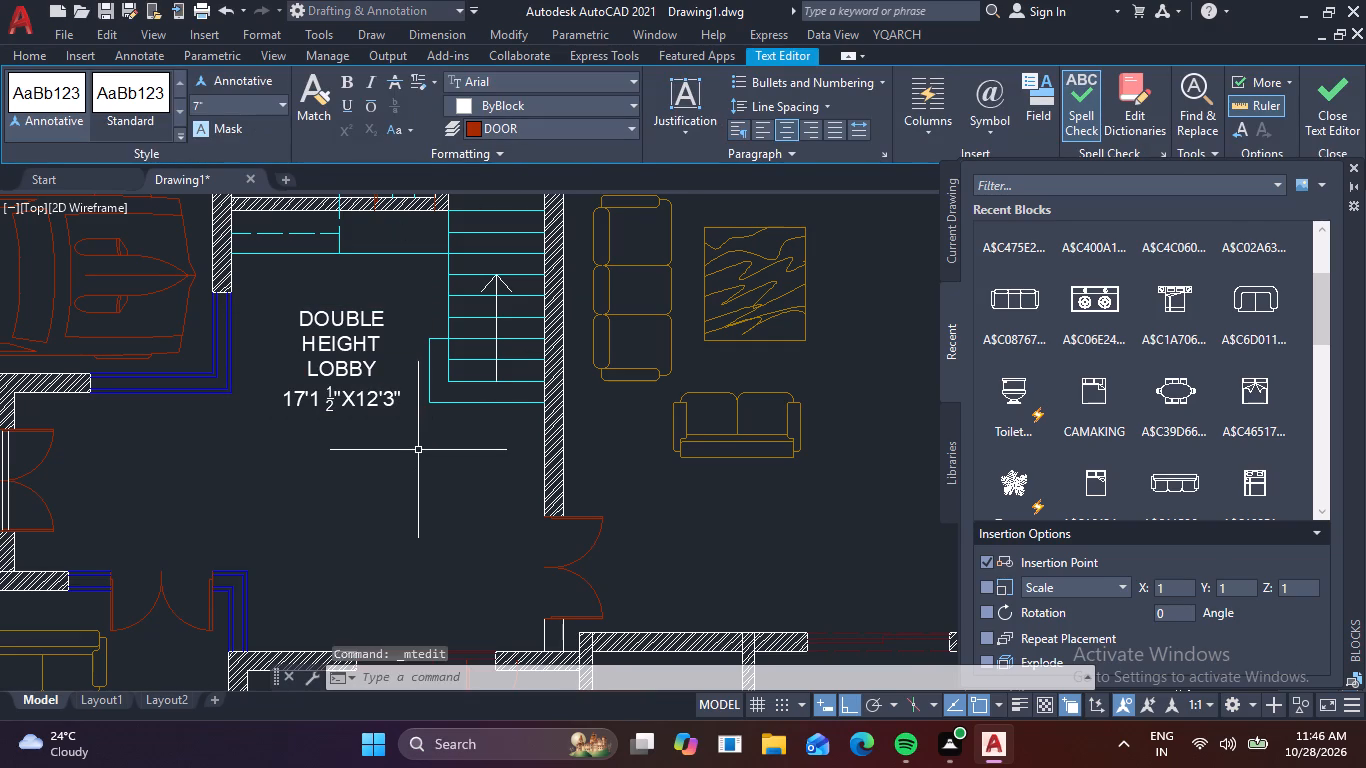
Copy the lobby label to the space just inside the double entrance door, with Ortho off for free placement.
scroll(396, 461, "down", 1)
middle_click_drag(435, 477, 421, 473)
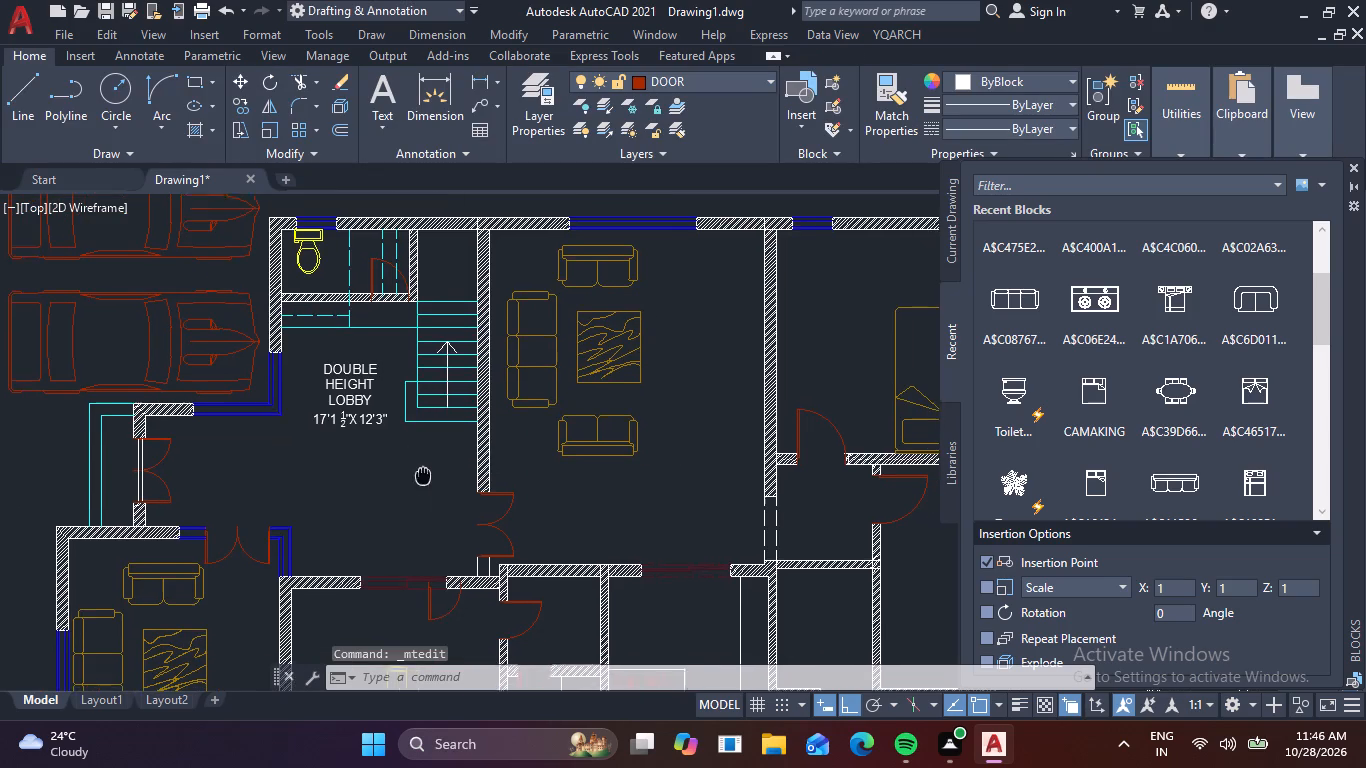
middle_click_drag(421, 473, 393, 457)
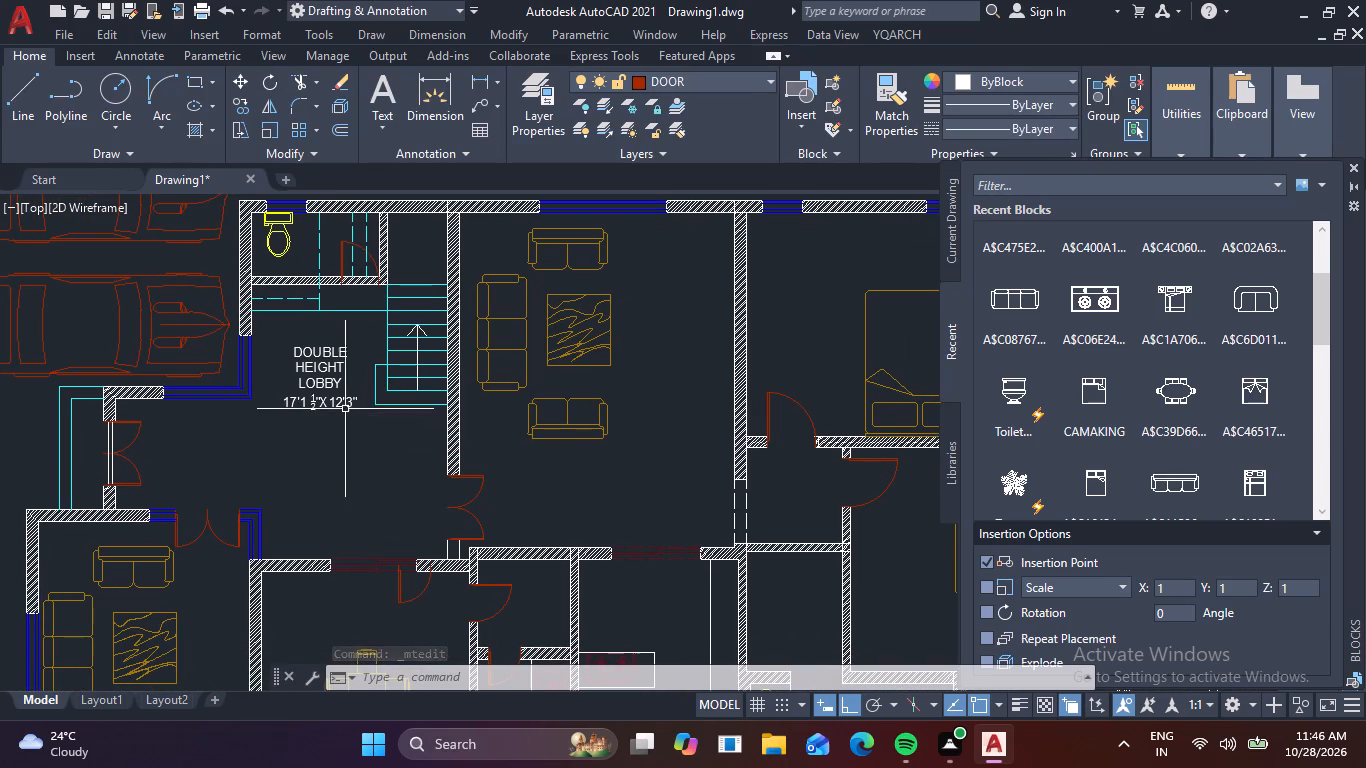
left_click(338, 405)
key("c")
type("O")
key("space")
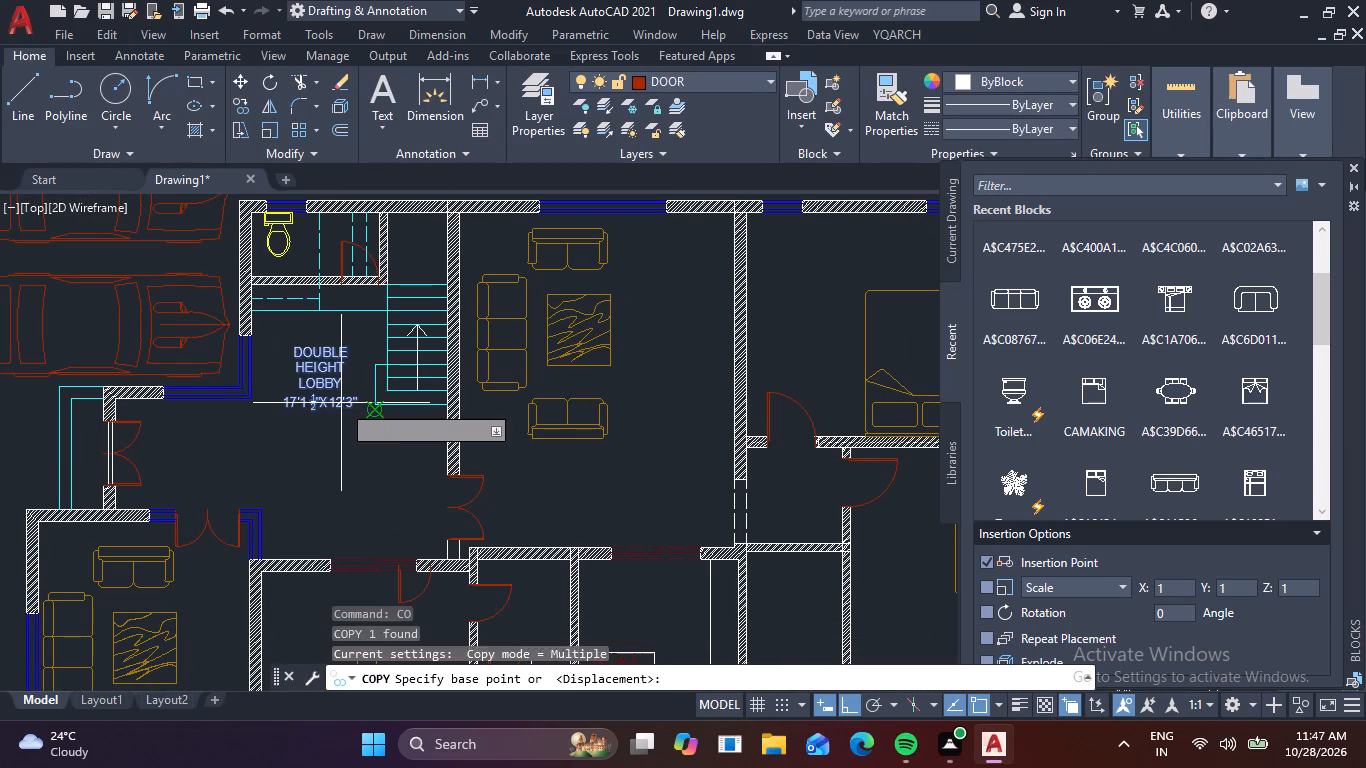
left_click(322, 377)
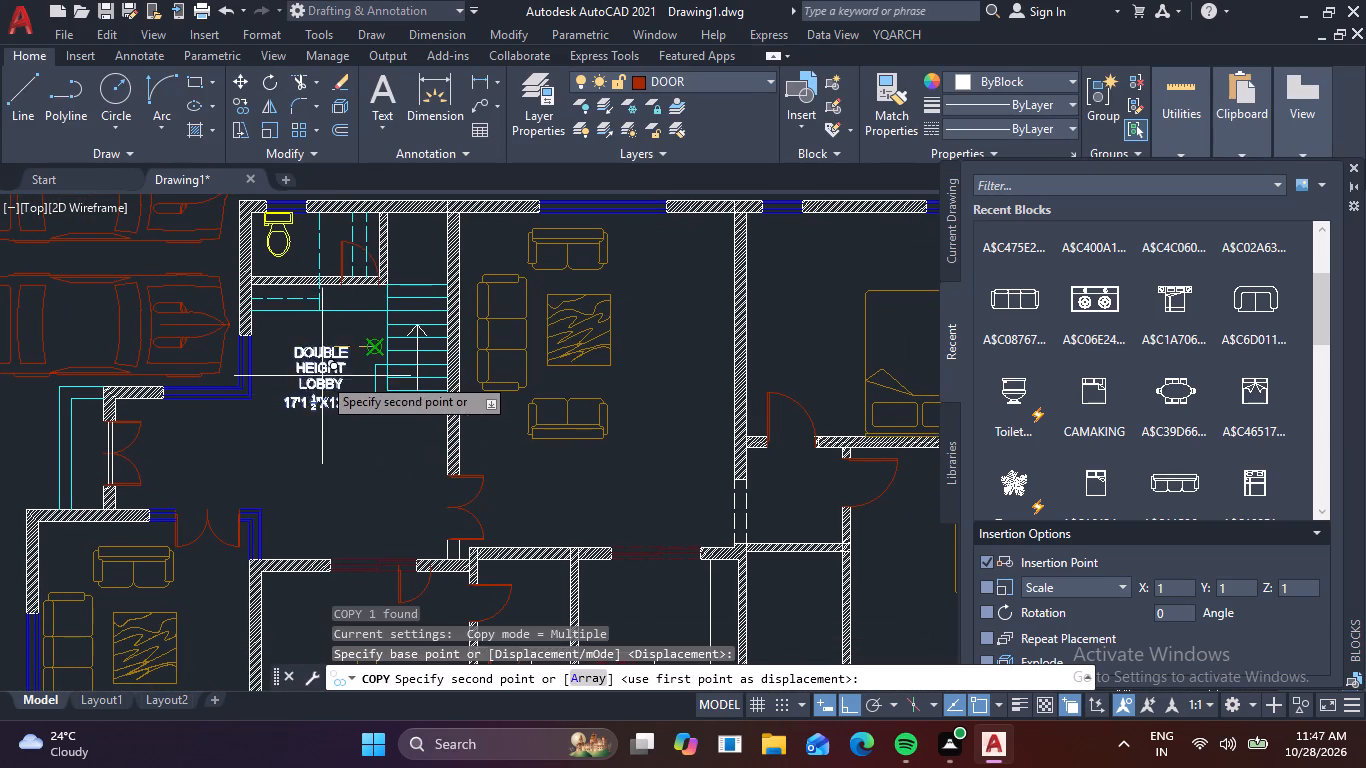
key("F8")
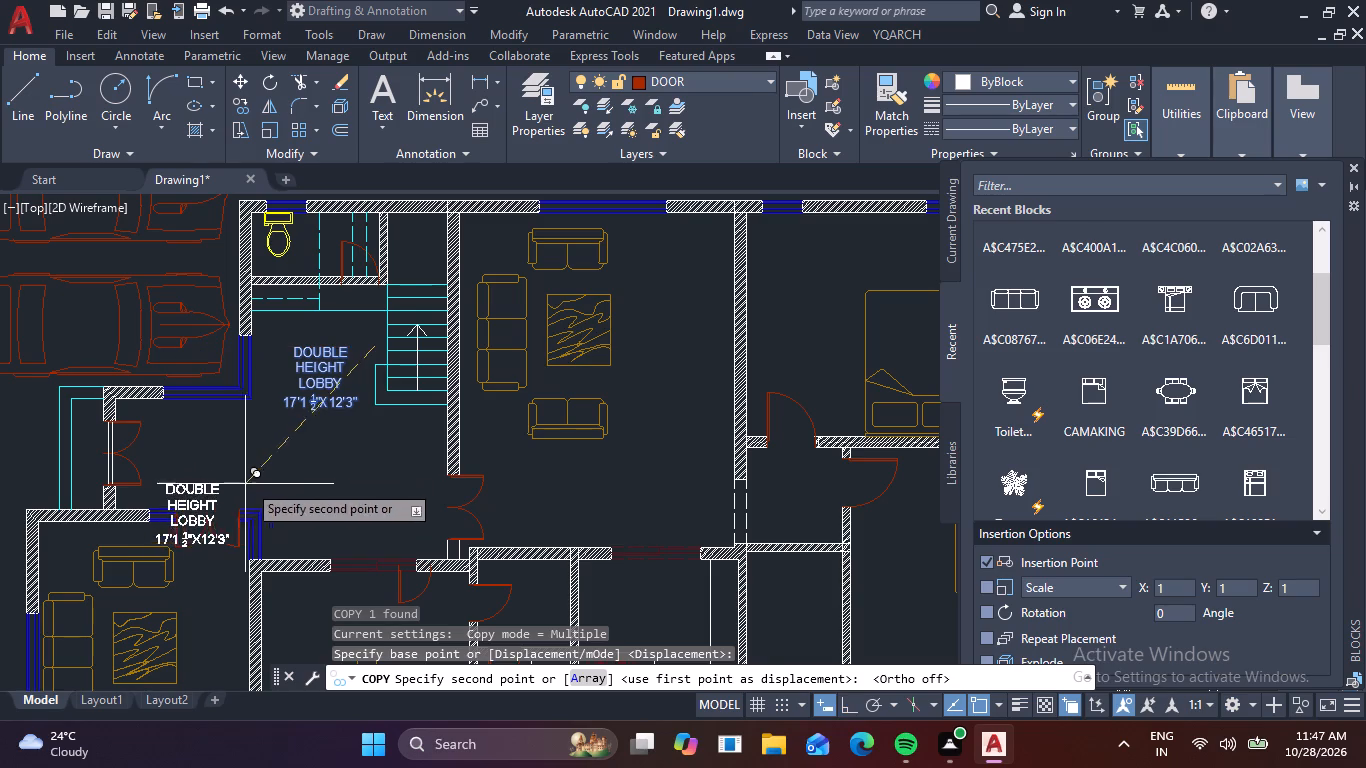
scroll(257, 431, "up", 2)
middle_click_drag(275, 406, 448, 410)
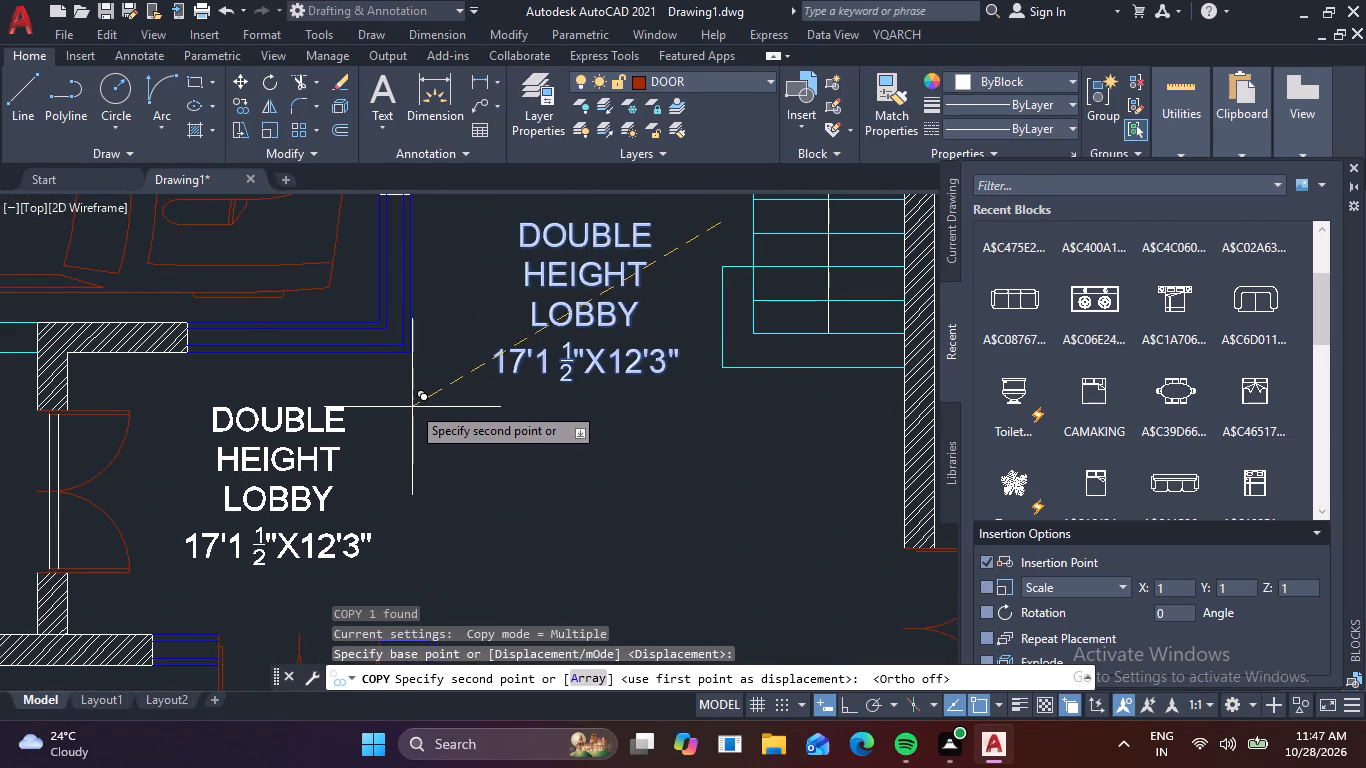
left_click(398, 402)
key("Escape")
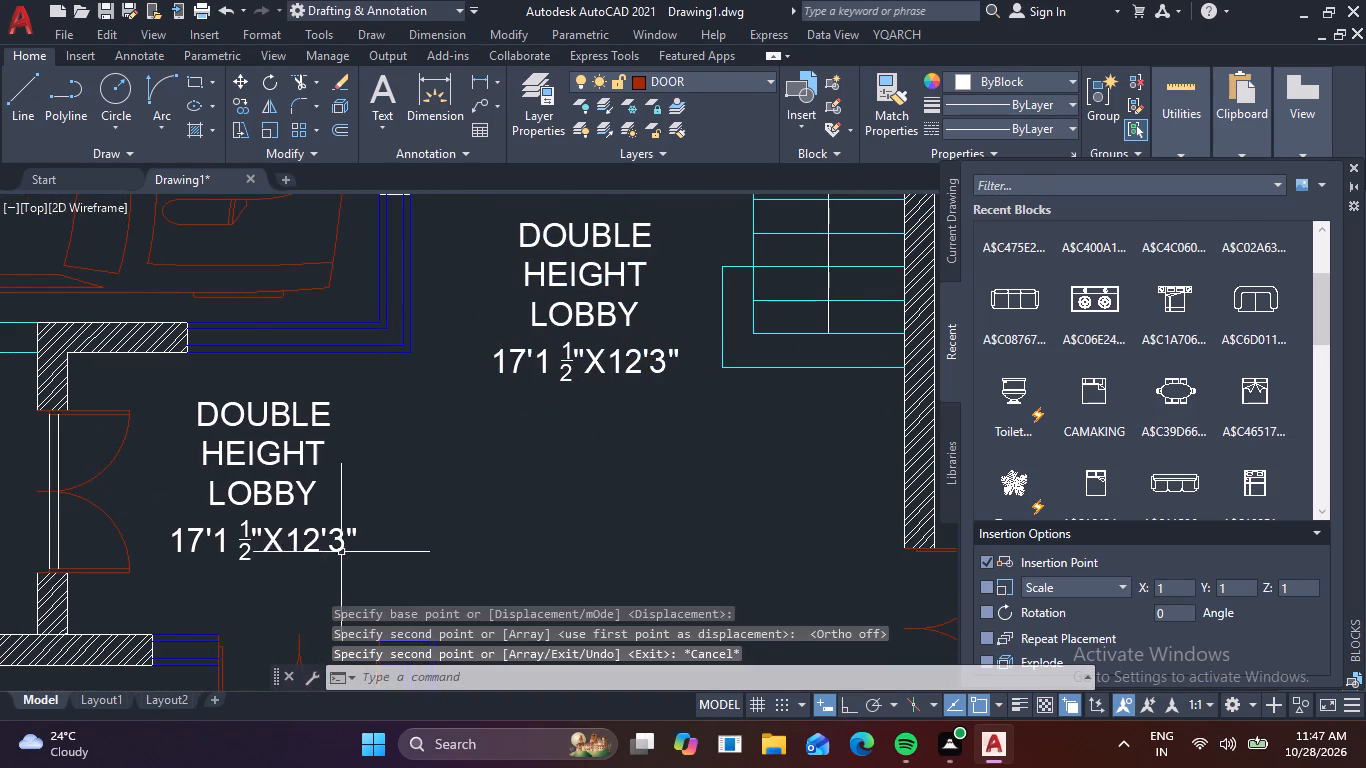
Replace all text of the copied label inside the entrance door with three lines: ENTRANCE, LOBBY, 7'X7'9".
double_click(345, 548)
left_click(367, 541)
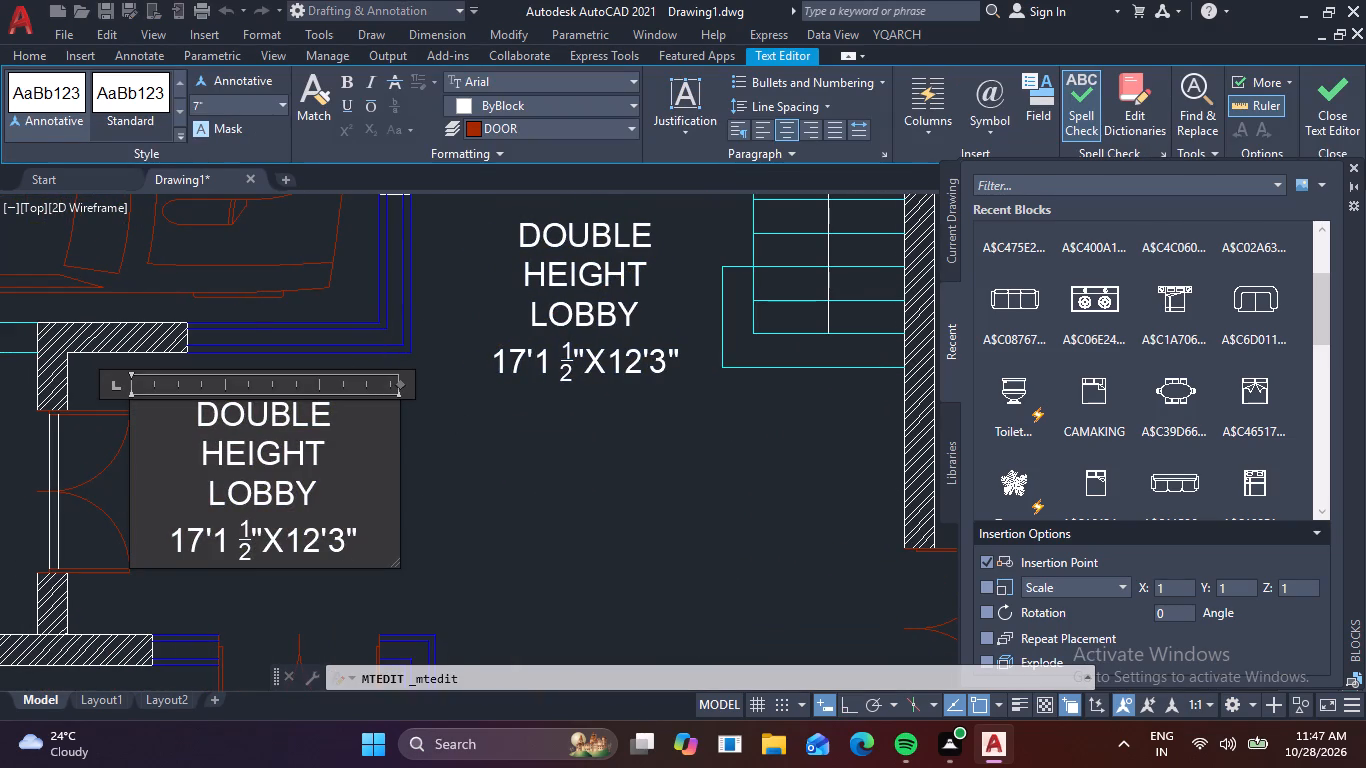
key("BackSpace")
key("BackSpace")
key("BackSpace")
key("BackSpace")
key("BackSpace")
key("BackSpace")
key("BackSpace")
key("BackSpace")
key("BackSpace")
key("BackSpace")
key("BackSpace")
key("BackSpace")
key("BackSpace")
key("BackSpace")
key("BackSpace")
key("BackSpace")
key("BackSpace")
key("BackSpace")
key("BackSpace")
key("BackSpace")
key("BackSpace")
key("BackSpace")
key("BackSpace")
key("BackSpace")
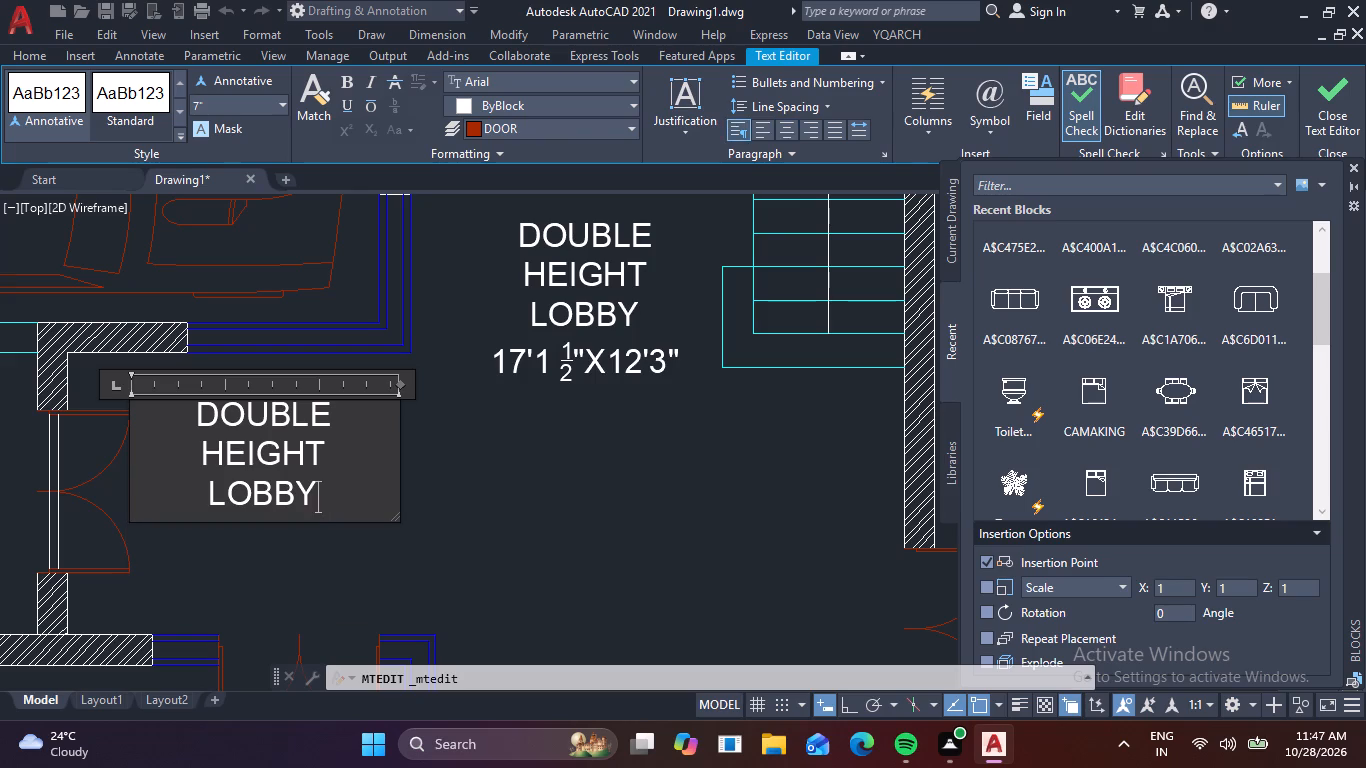
key("BackSpace")
key("BackSpace")
key("BackSpace")
key("BackSpace")
key("BackSpace")
key("BackSpace")
key("BackSpace")
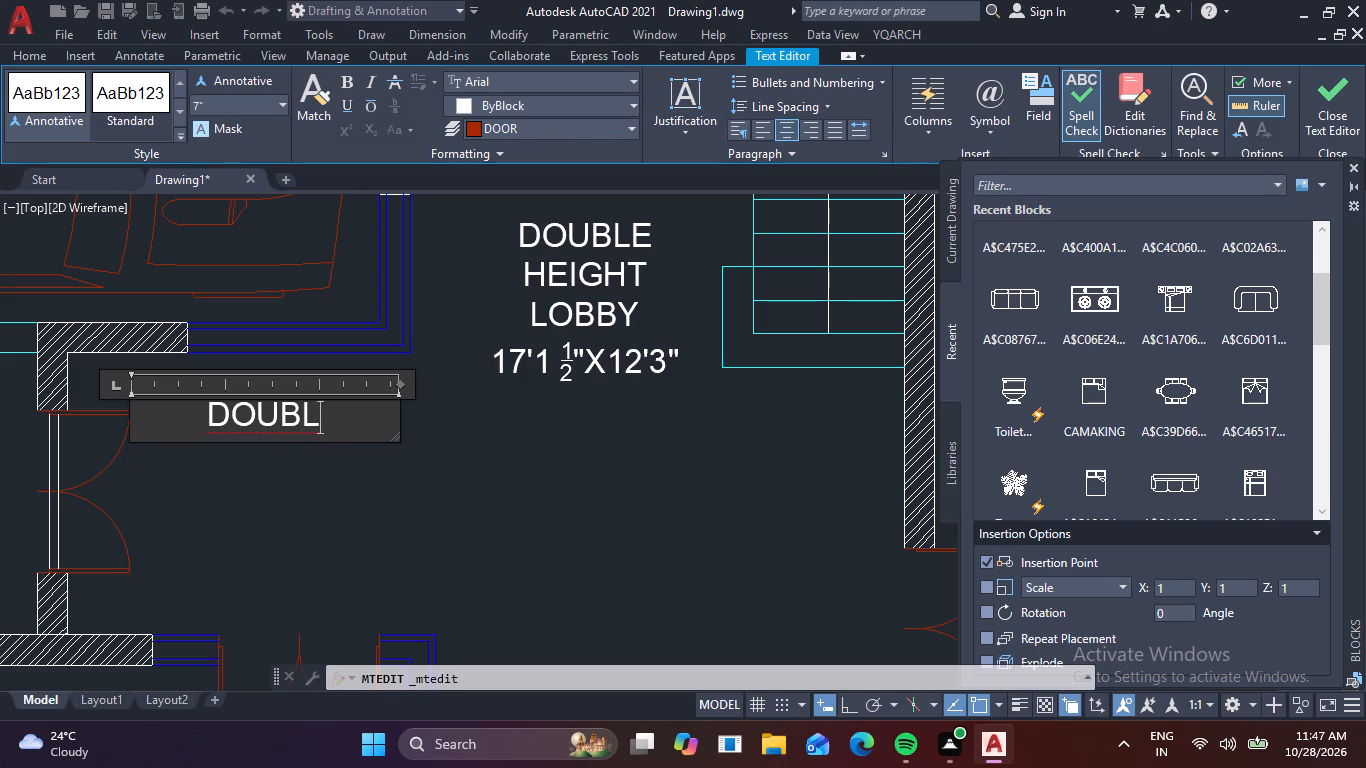
key("BackSpace")
key("BackSpace")
key("BackSpace")
key("BackSpace")
key("BackSpace")
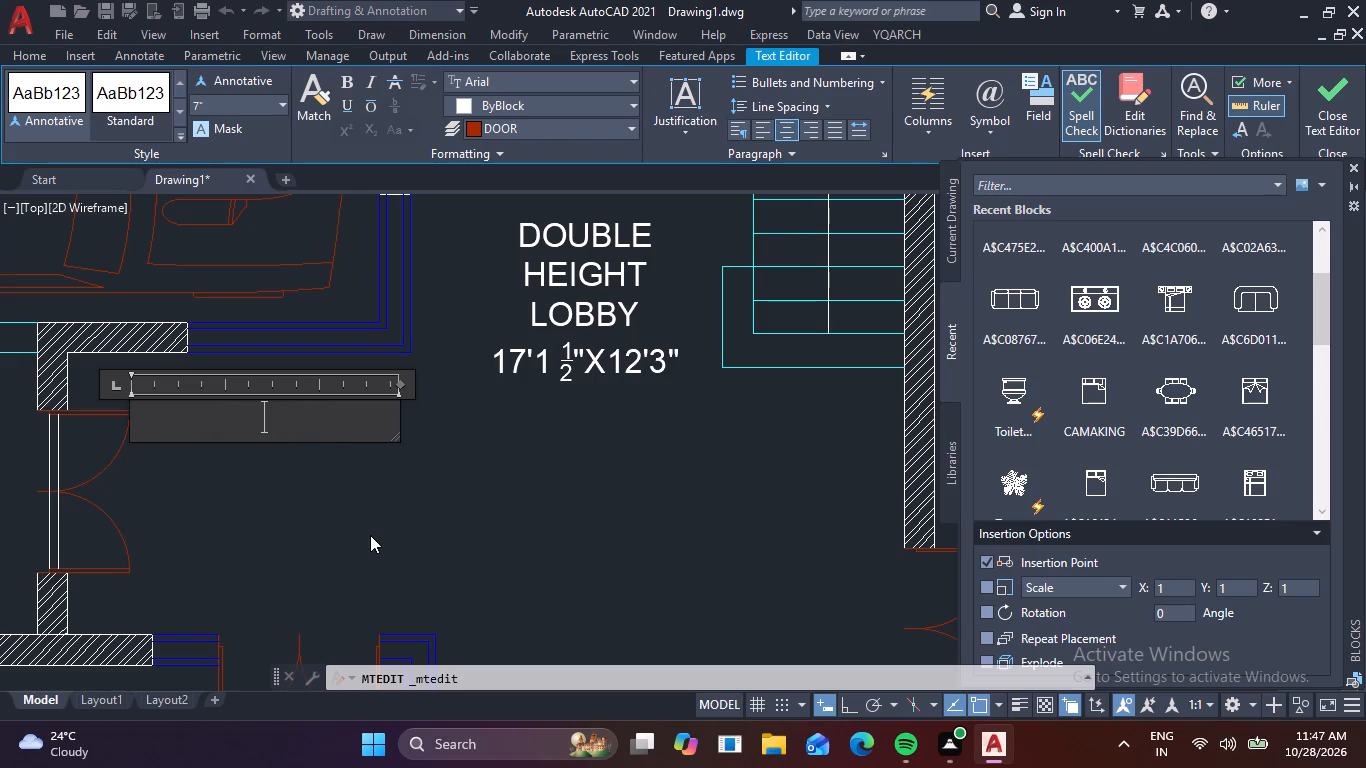
type("EN")
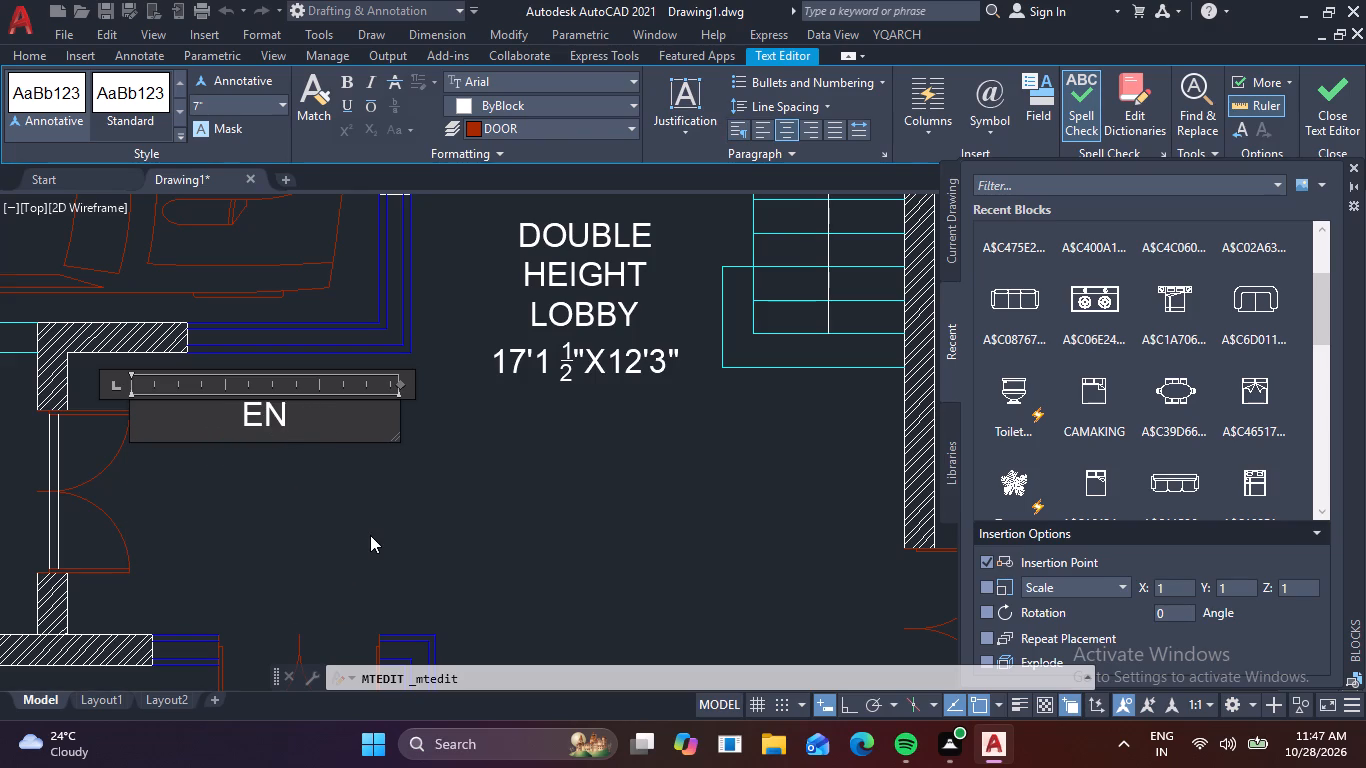
type("TR")
type("AN")
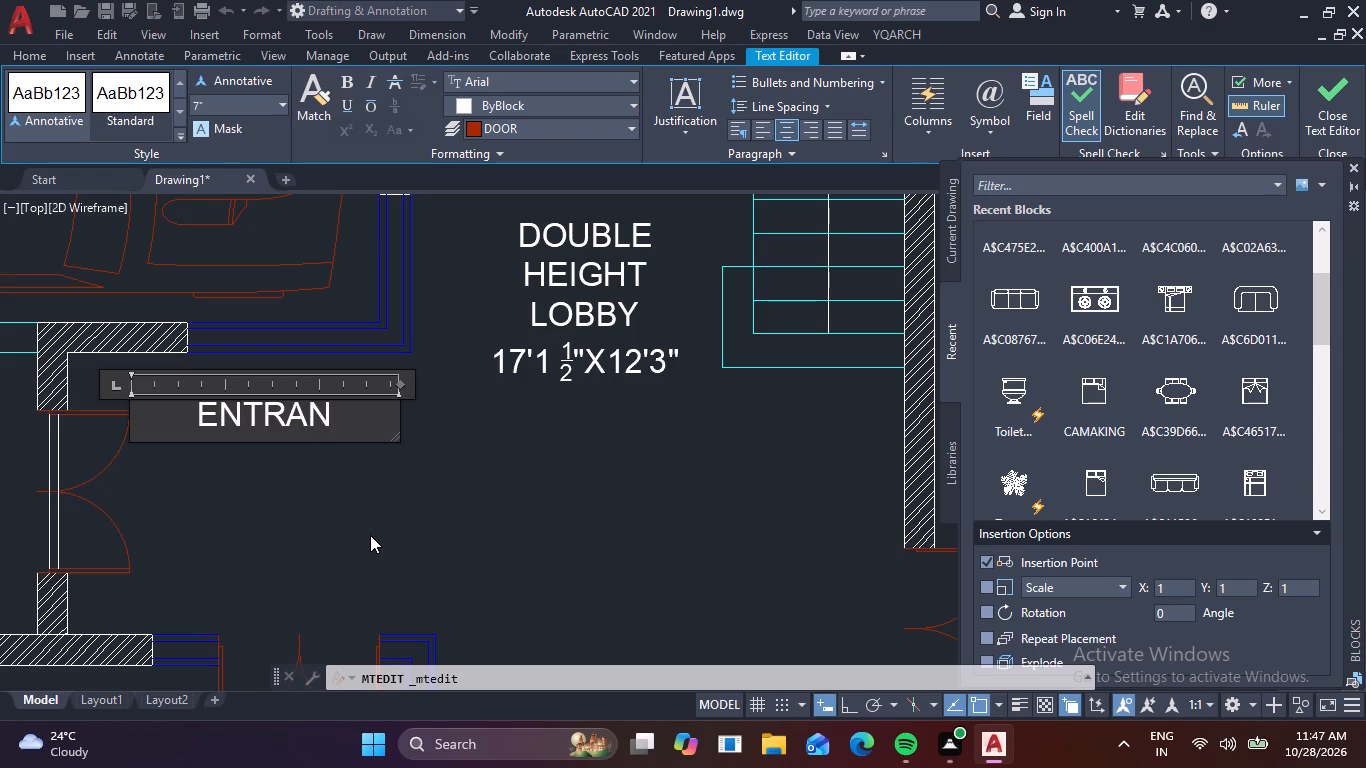
type("CE")
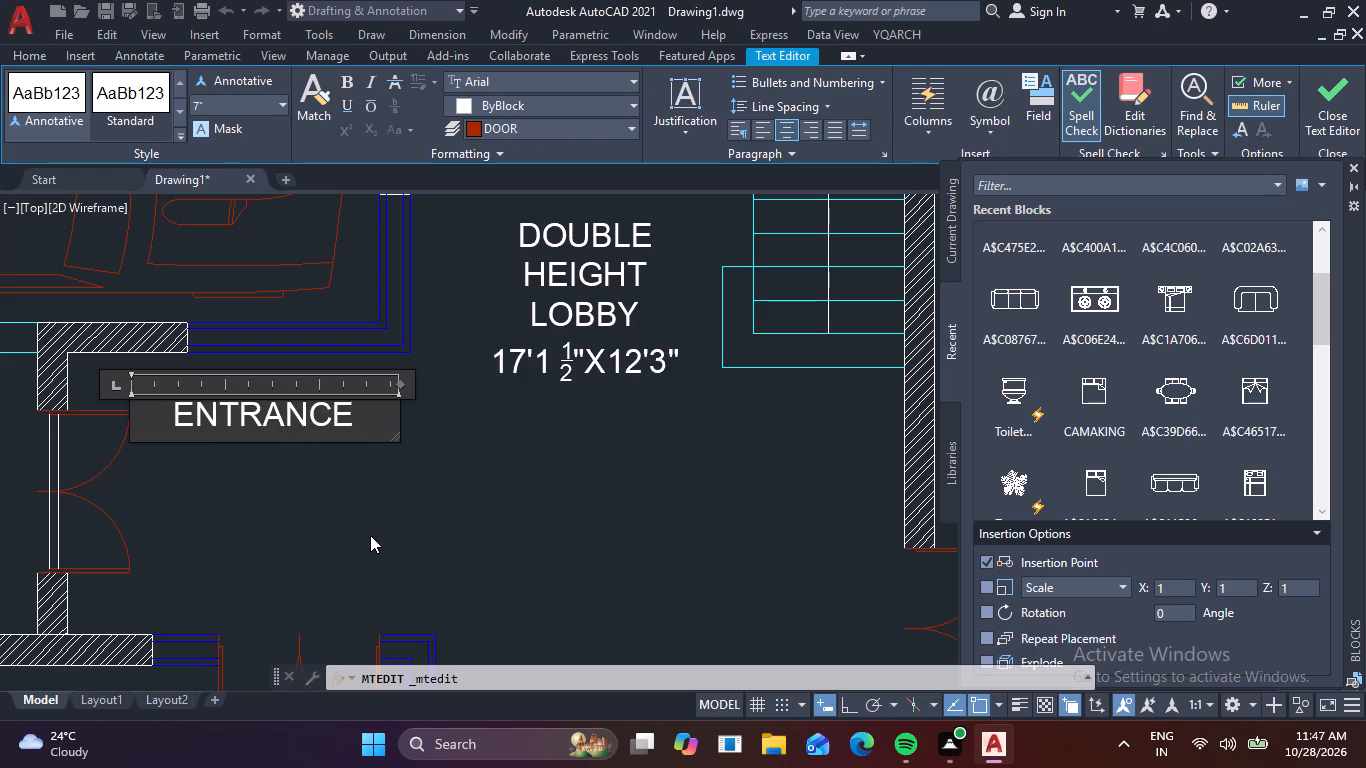
key("Return")
type("LO")
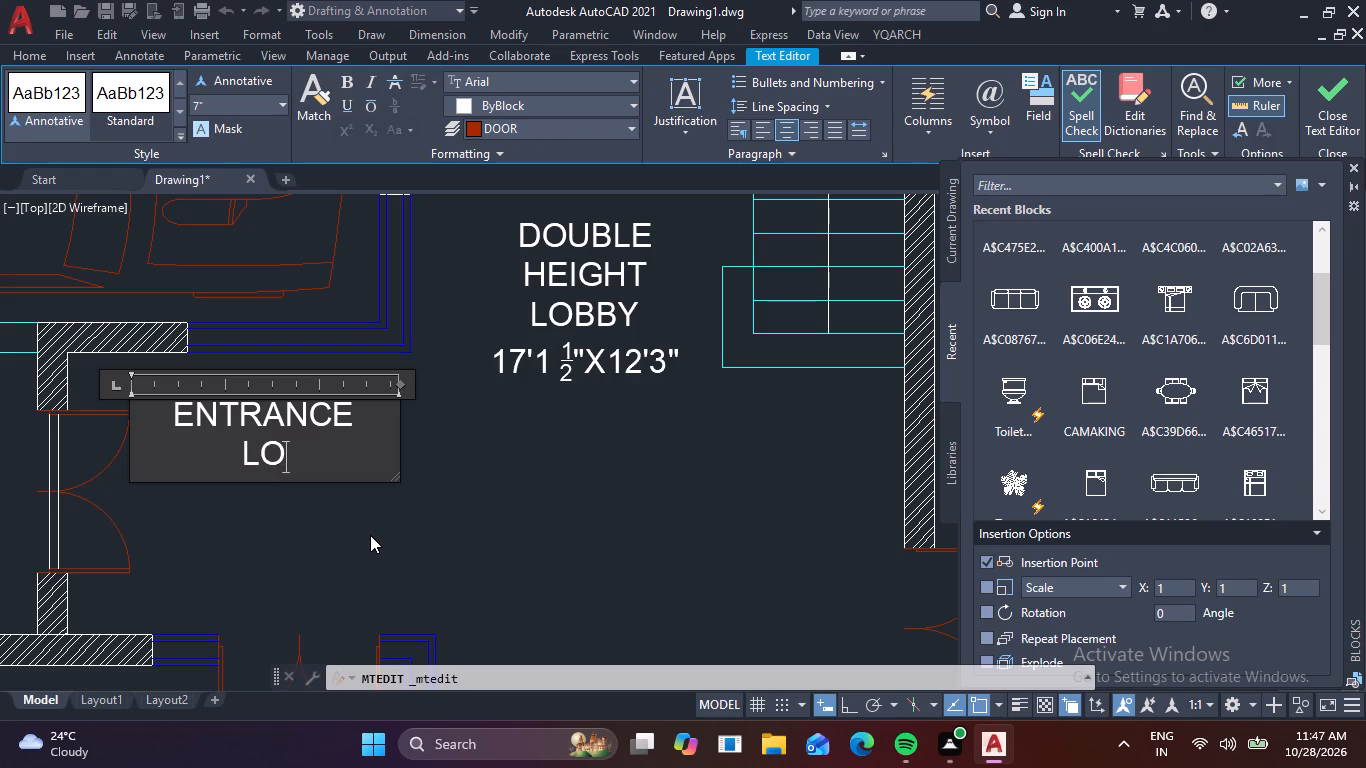
type("BBY")
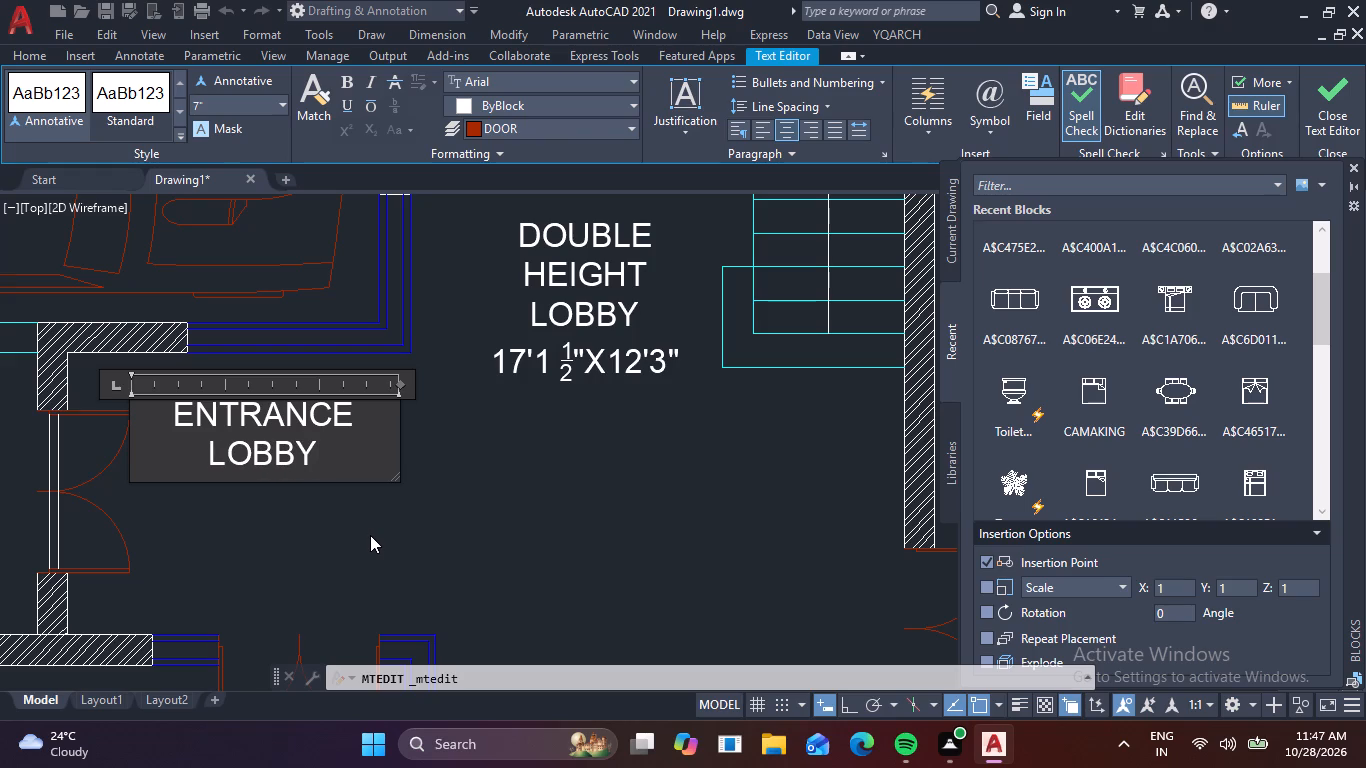
key("Return")
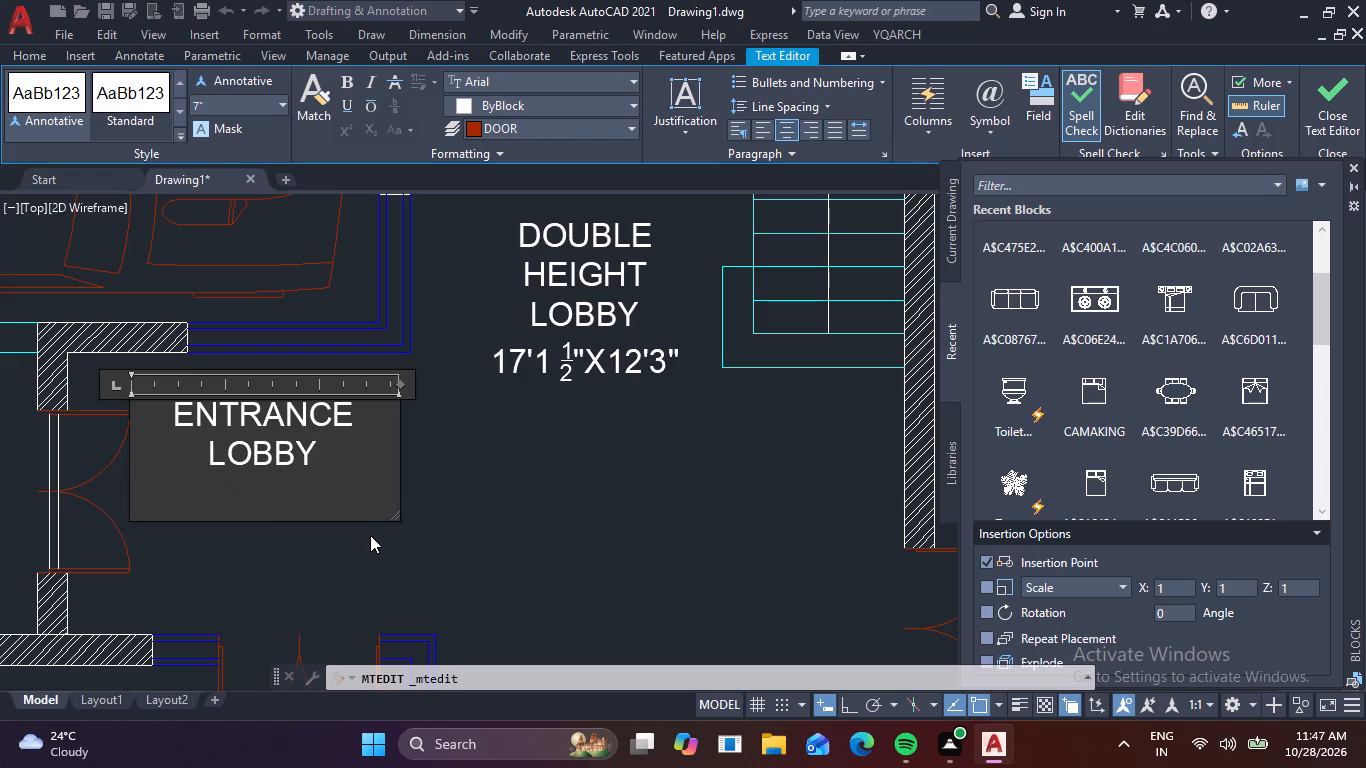
type("7'")
type("X7")
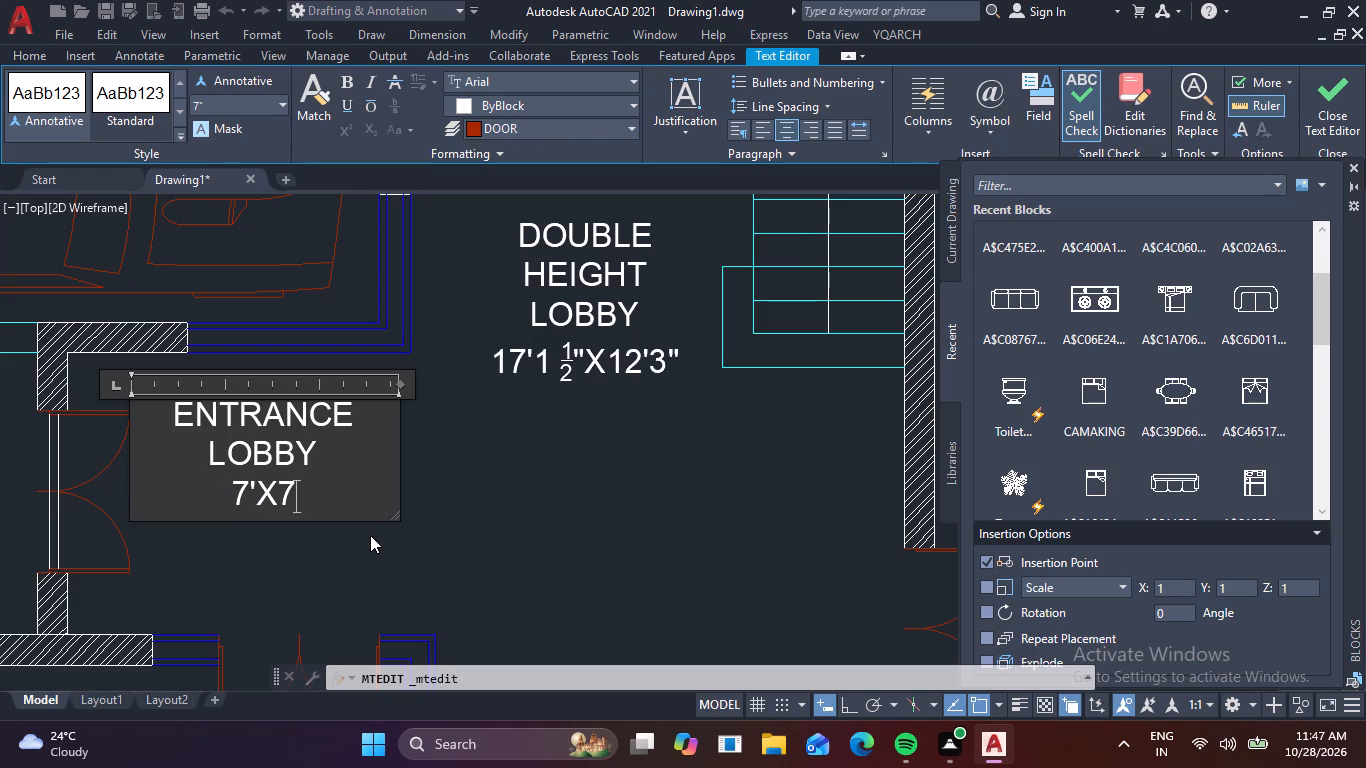
type("'0")
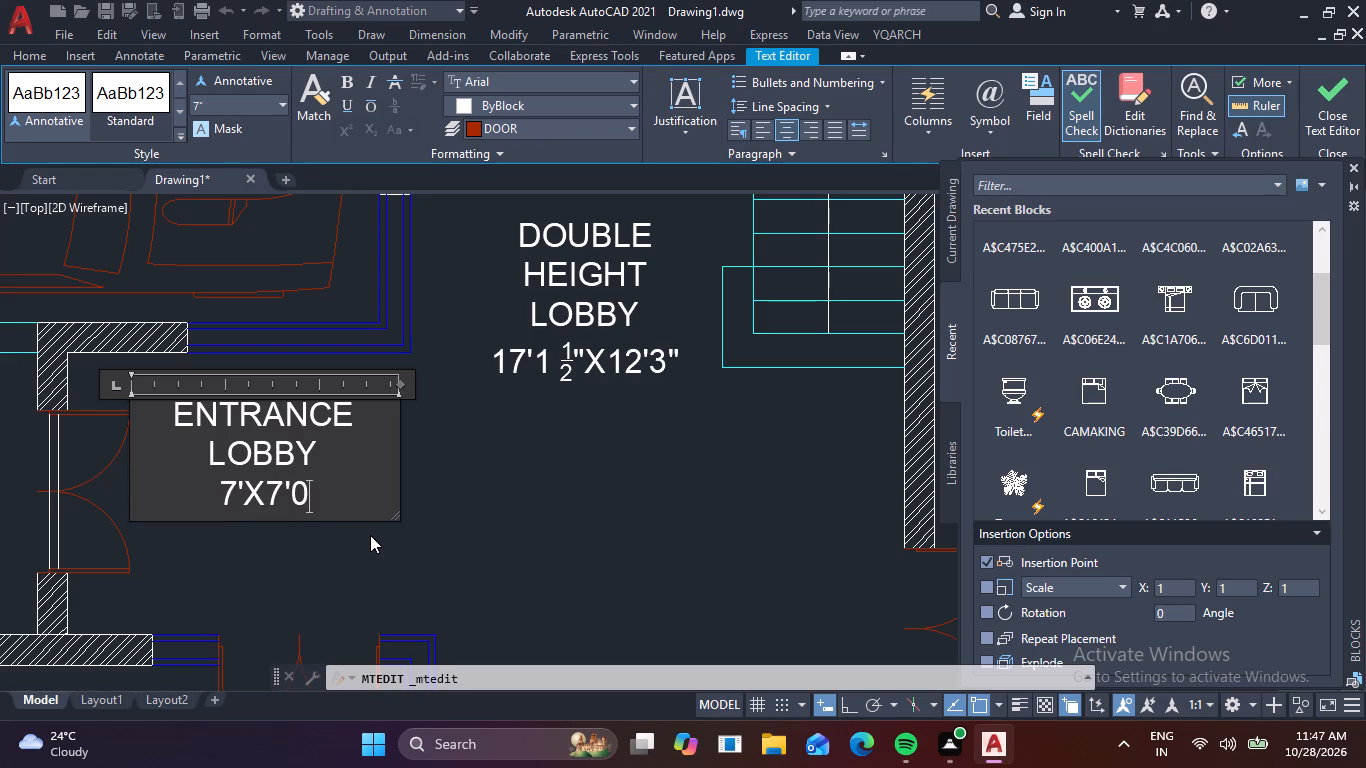
key("BackSpace")
type("9\"")
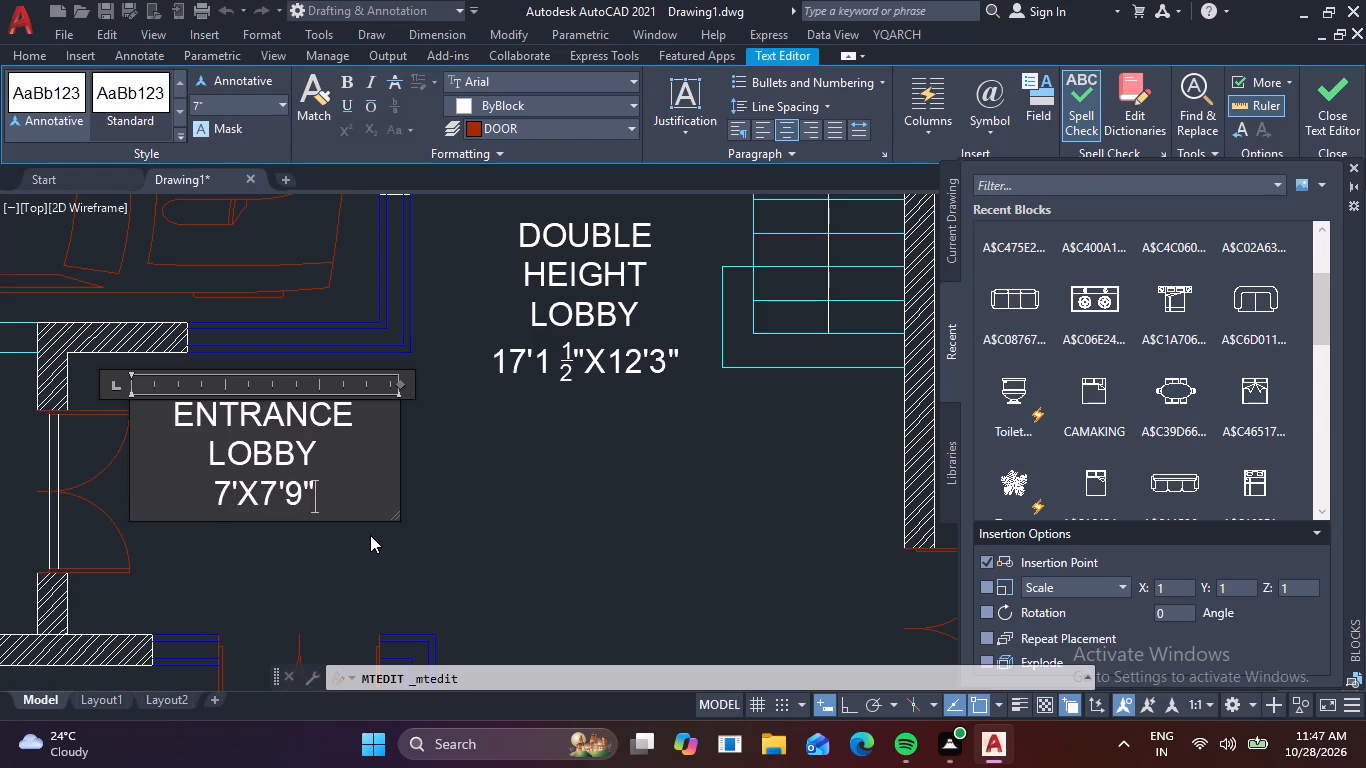
left_click(460, 548)
Copy the entrance lobby label into the living room below the sofa set and into the upper-left corner of the adjoining bedroom.
scroll(460, 548, "down", 1)
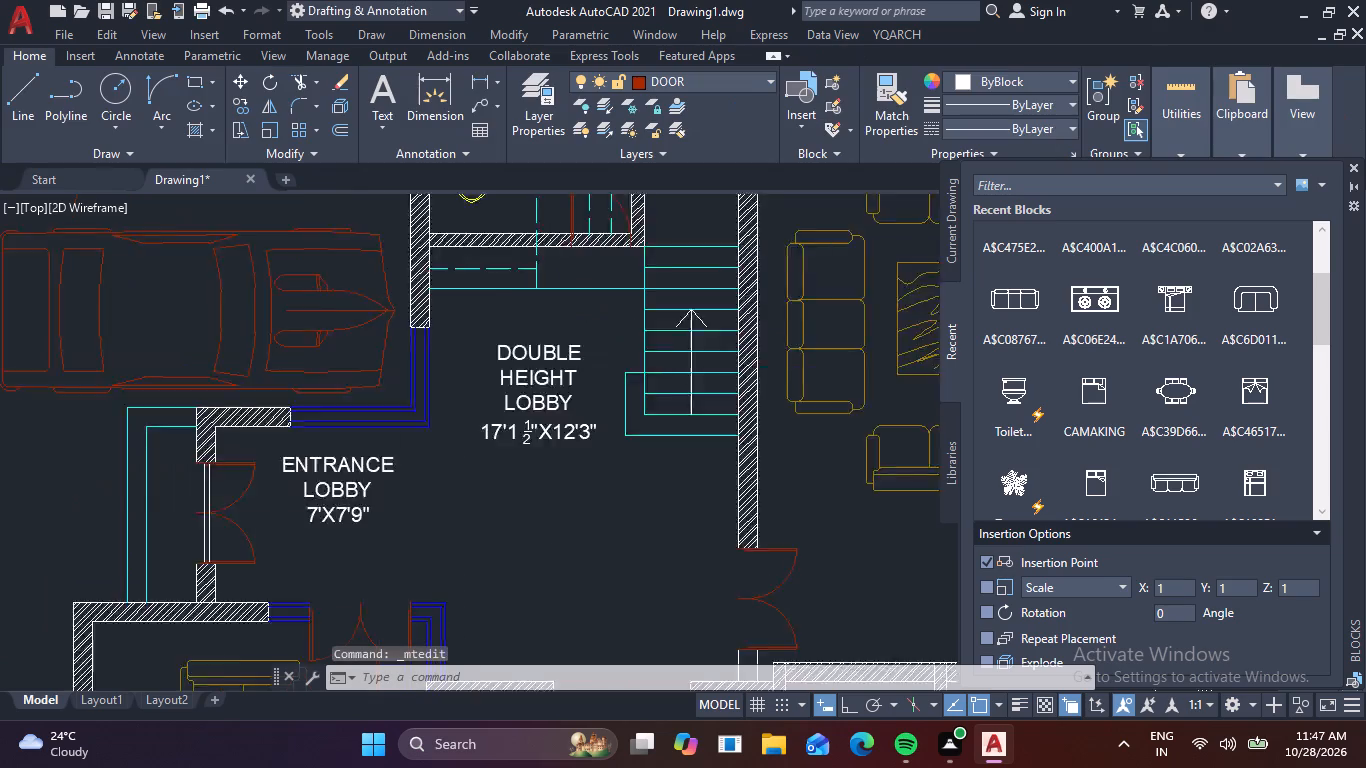
scroll(460, 548, "down", 1)
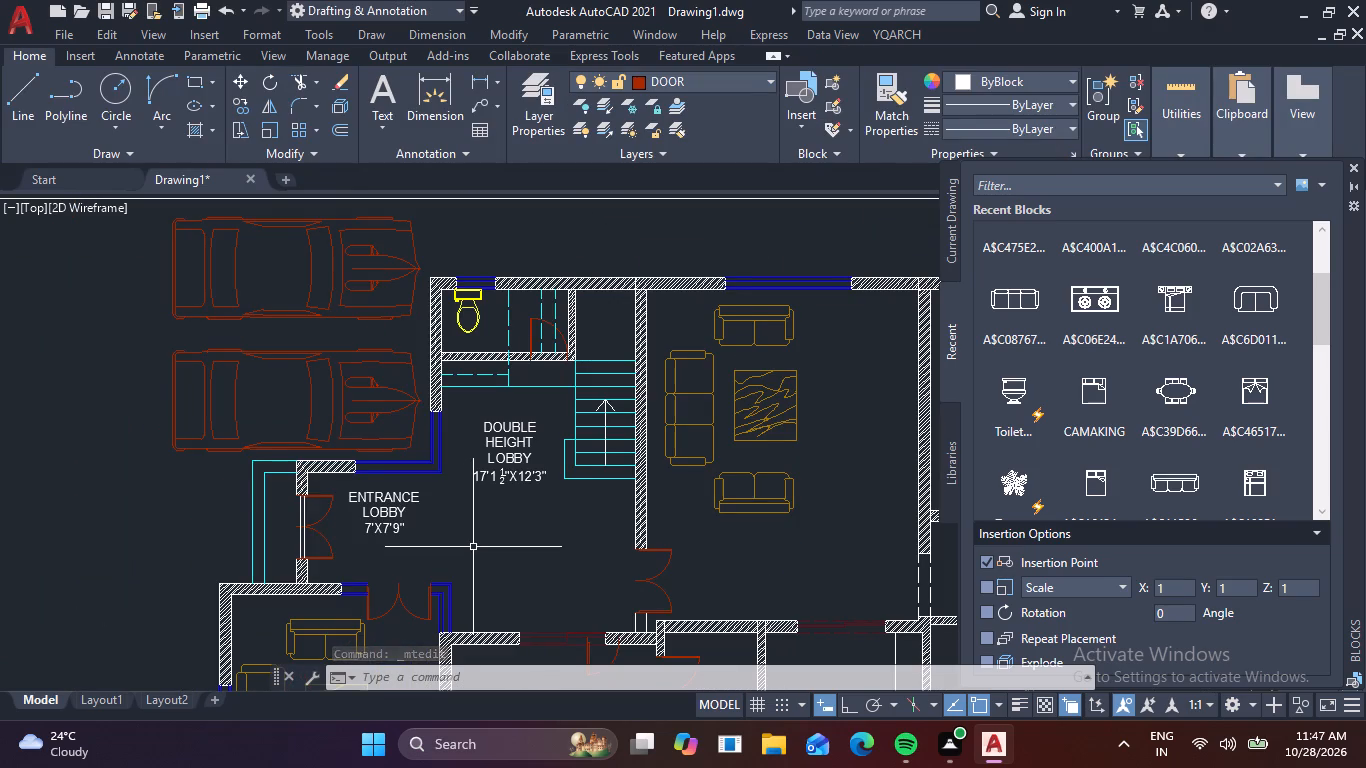
middle_click_drag(469, 545, 417, 542)
left_click(336, 518)
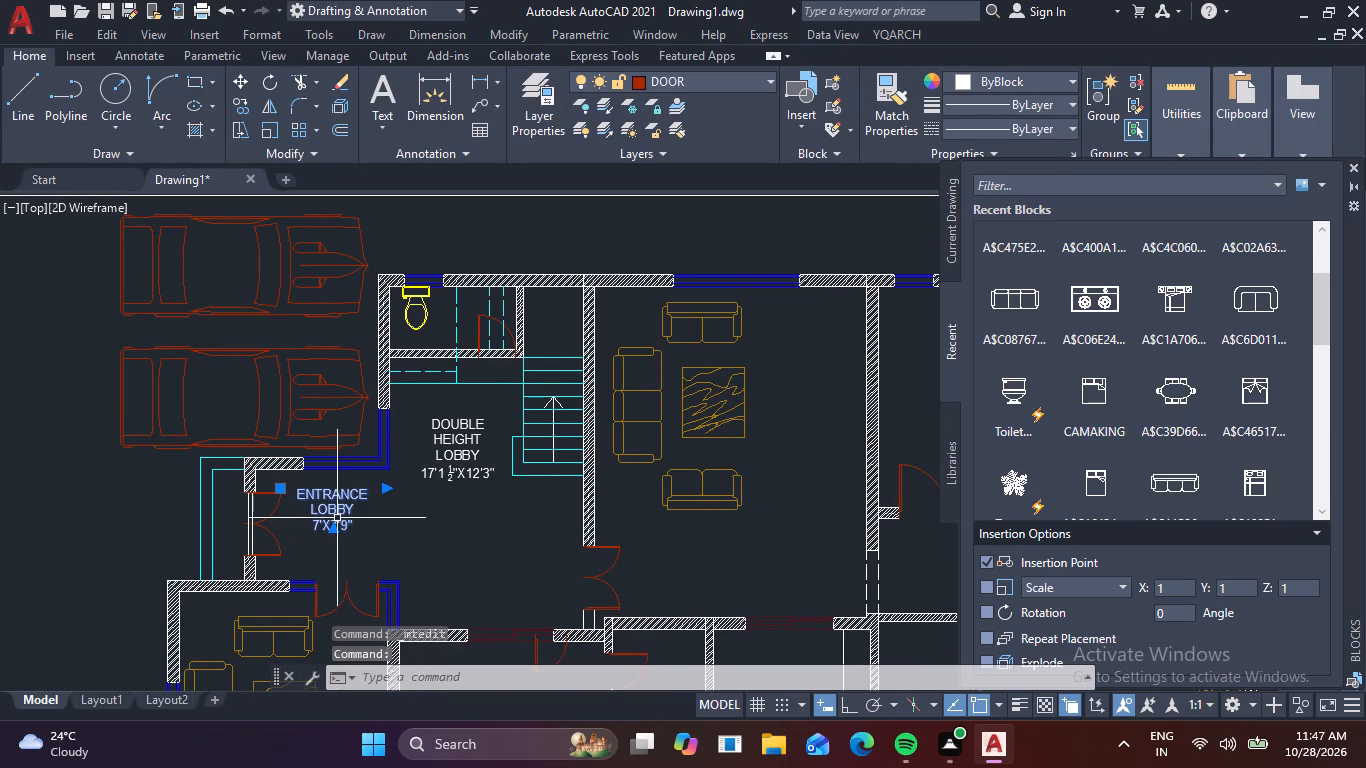
type("CO")
key("space")
left_click(338, 518)
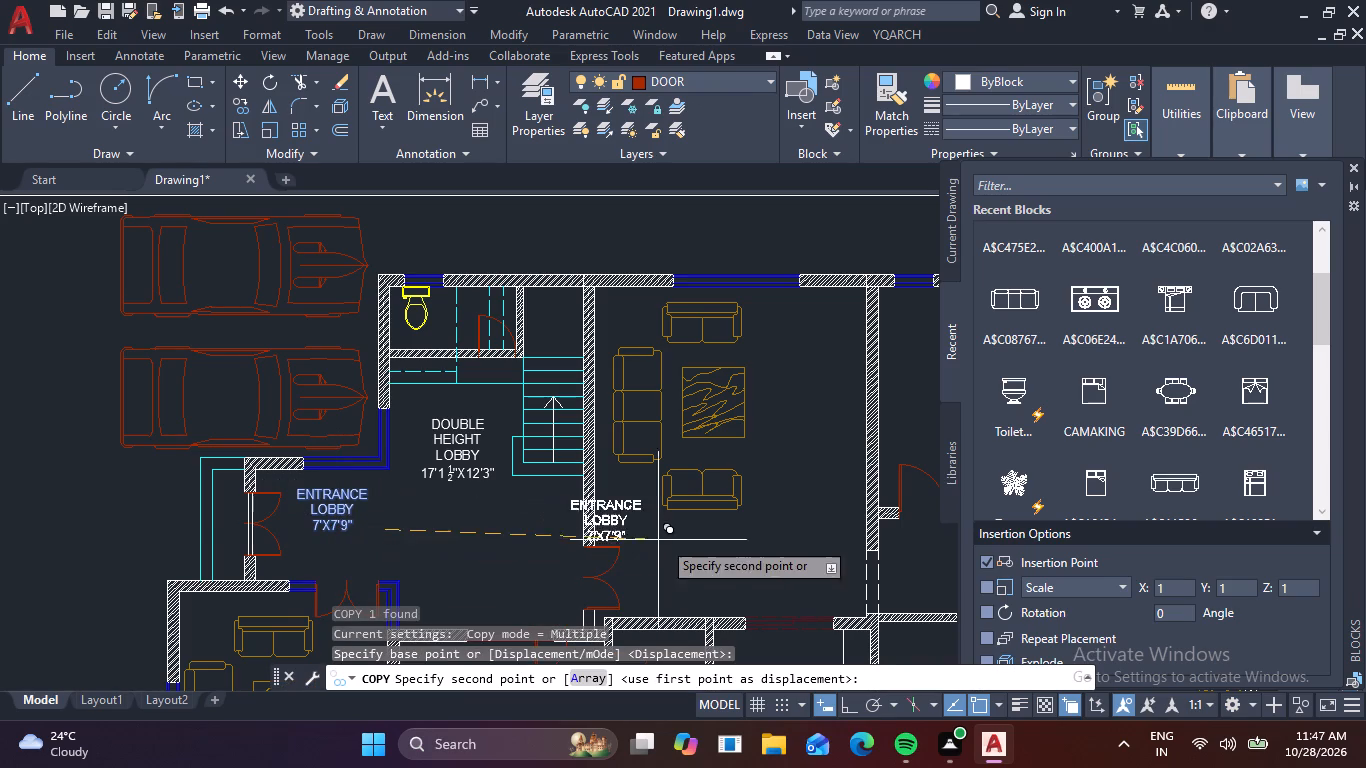
middle_click_drag(742, 572, 640, 549)
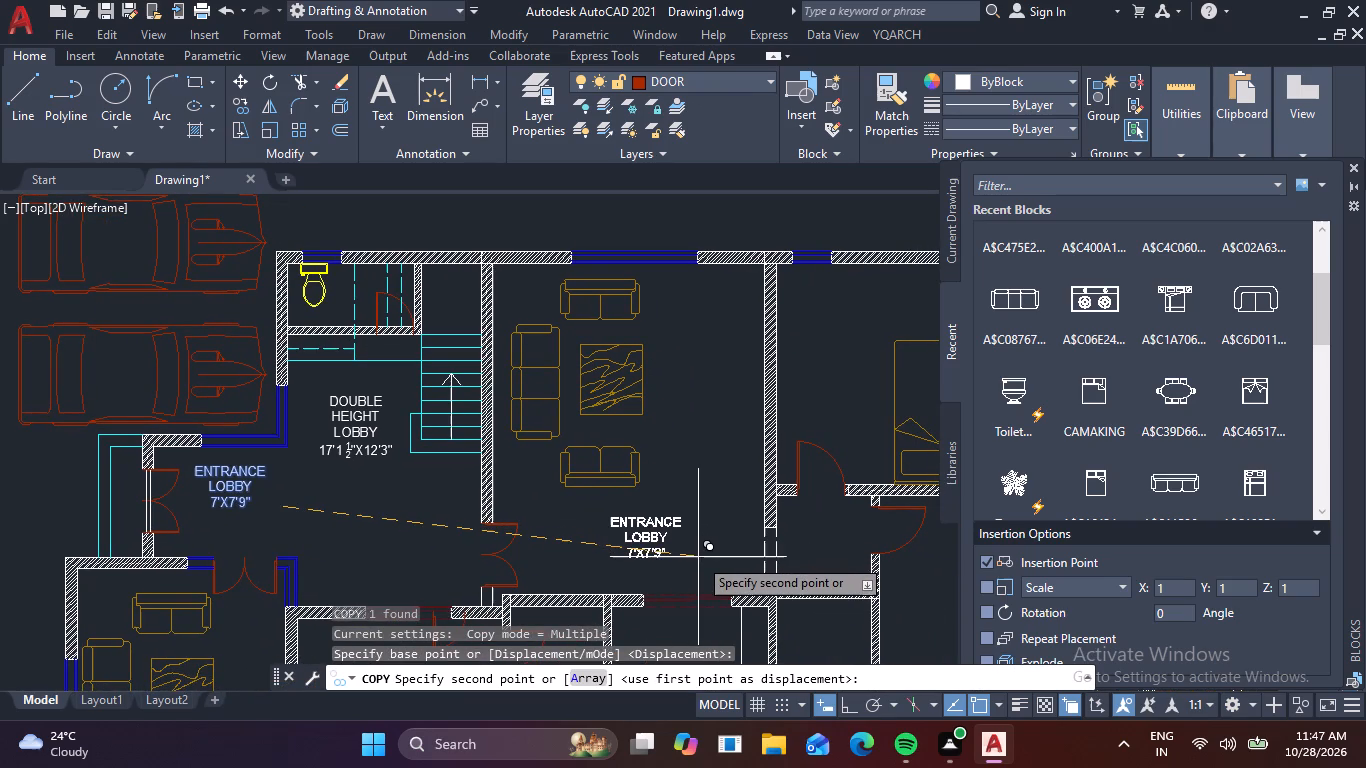
left_click(698, 557)
middle_click_drag(598, 583, 497, 655)
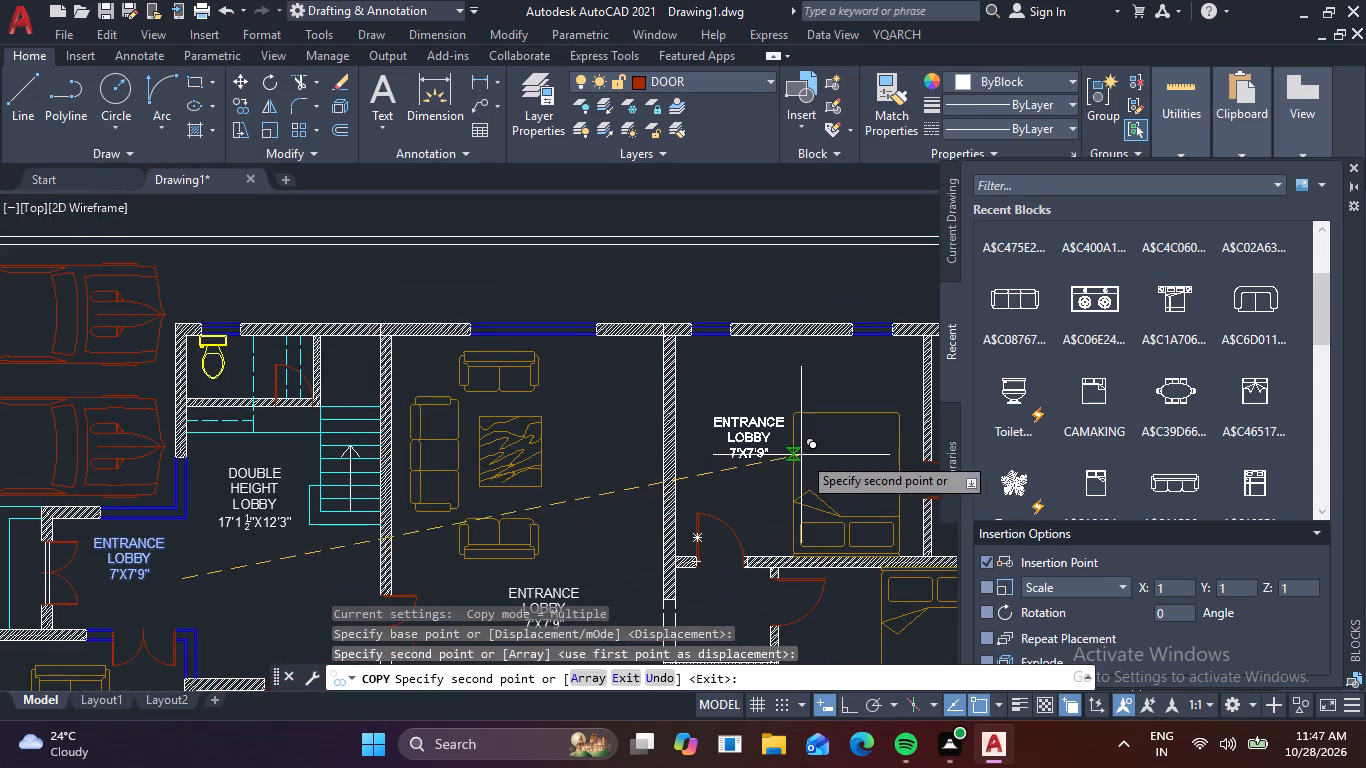
left_click(776, 396)
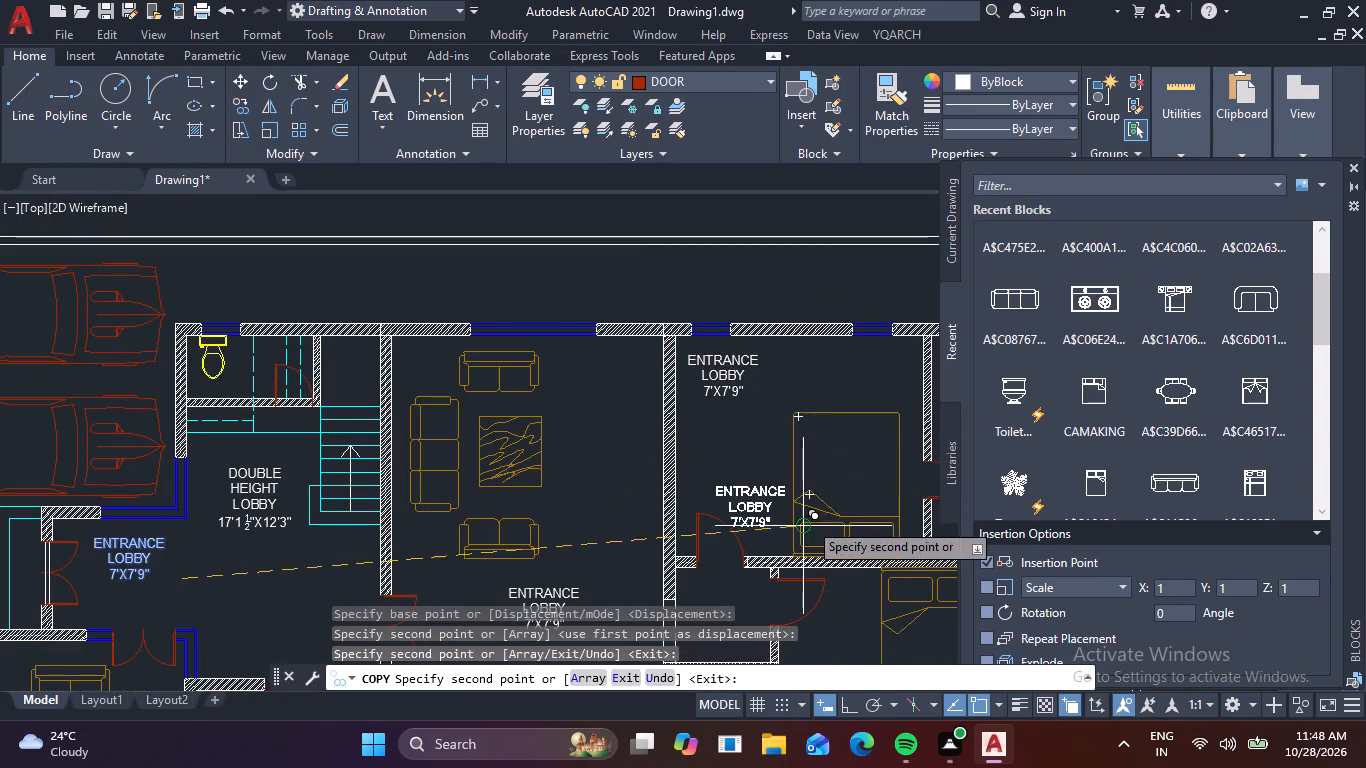
Place label copies in the lower bedroom, below and left of the bed, and in the corner sitting area below the table.
middle_click_drag(808, 521, 562, 482)
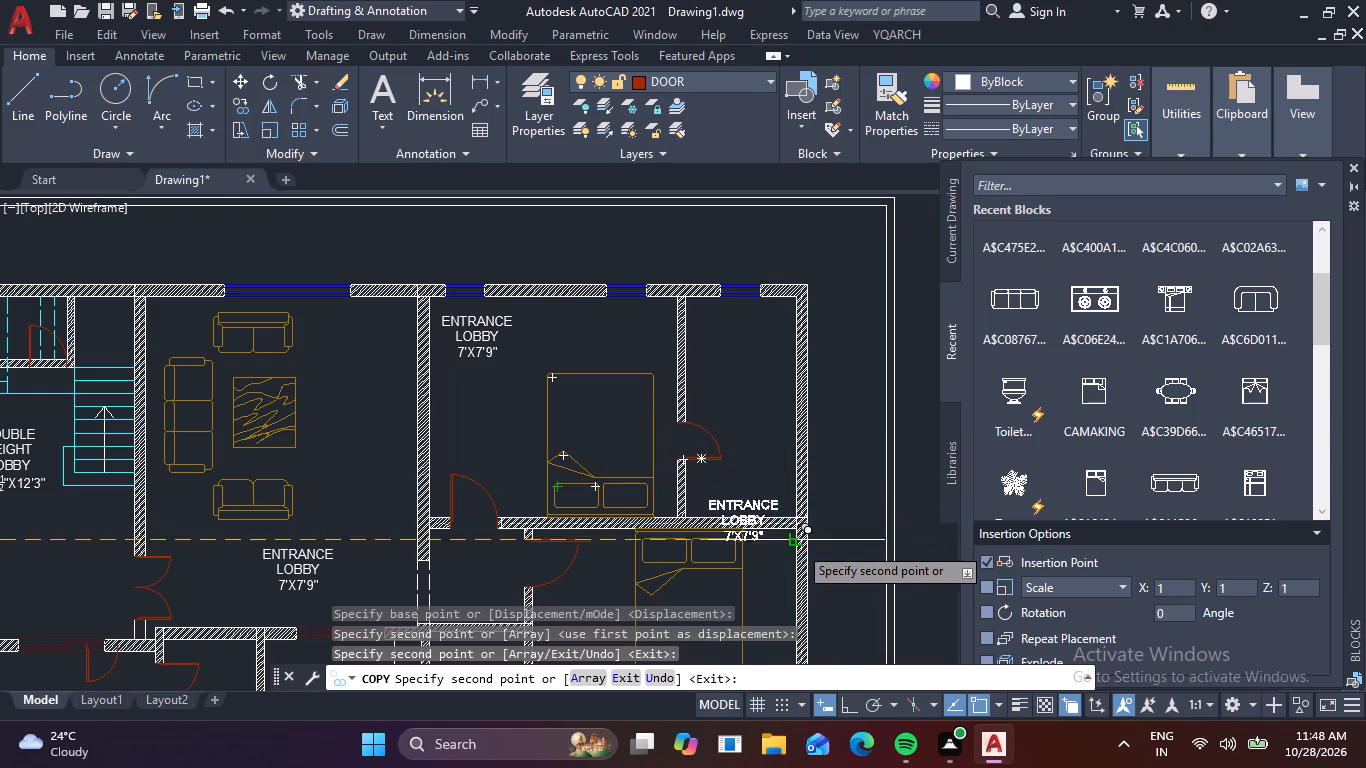
middle_click_drag(793, 586, 797, 431)
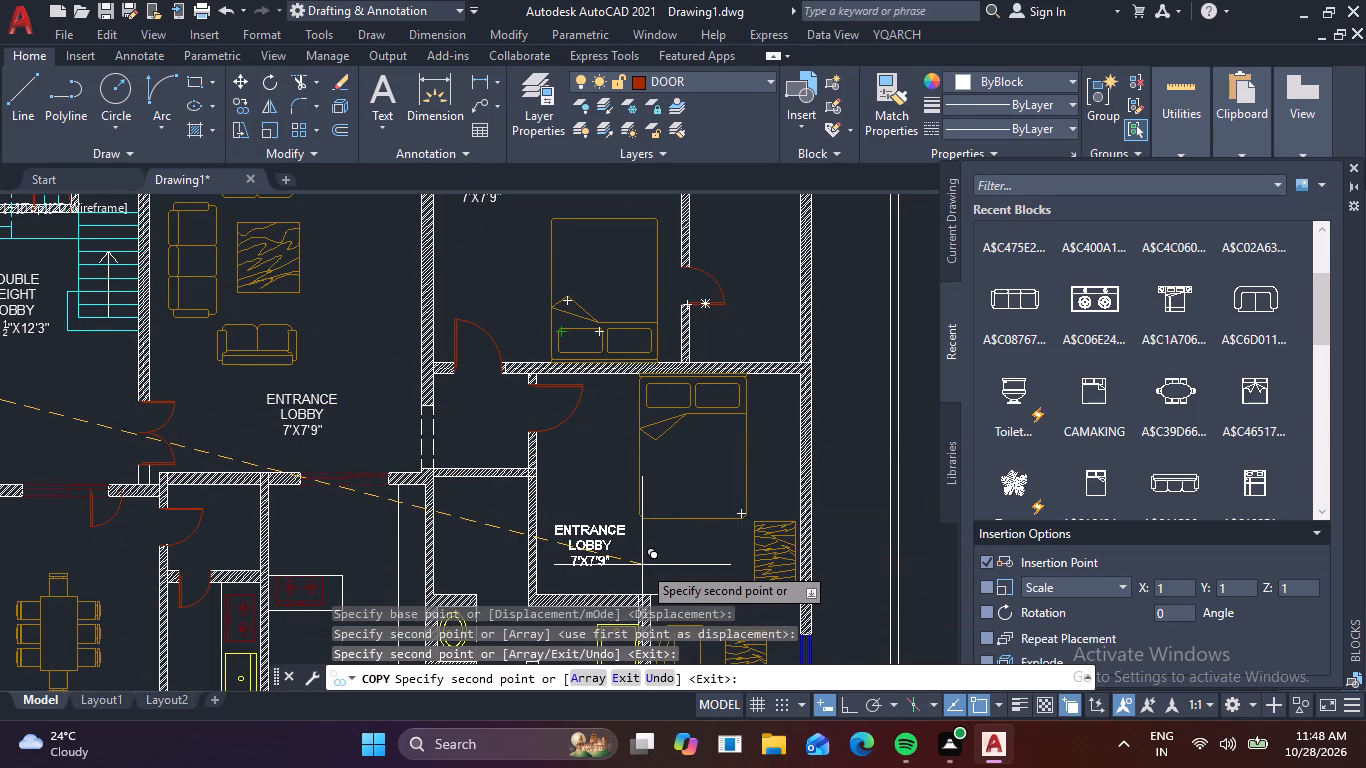
left_click(642, 565)
middle_click_drag(687, 593, 650, 416)
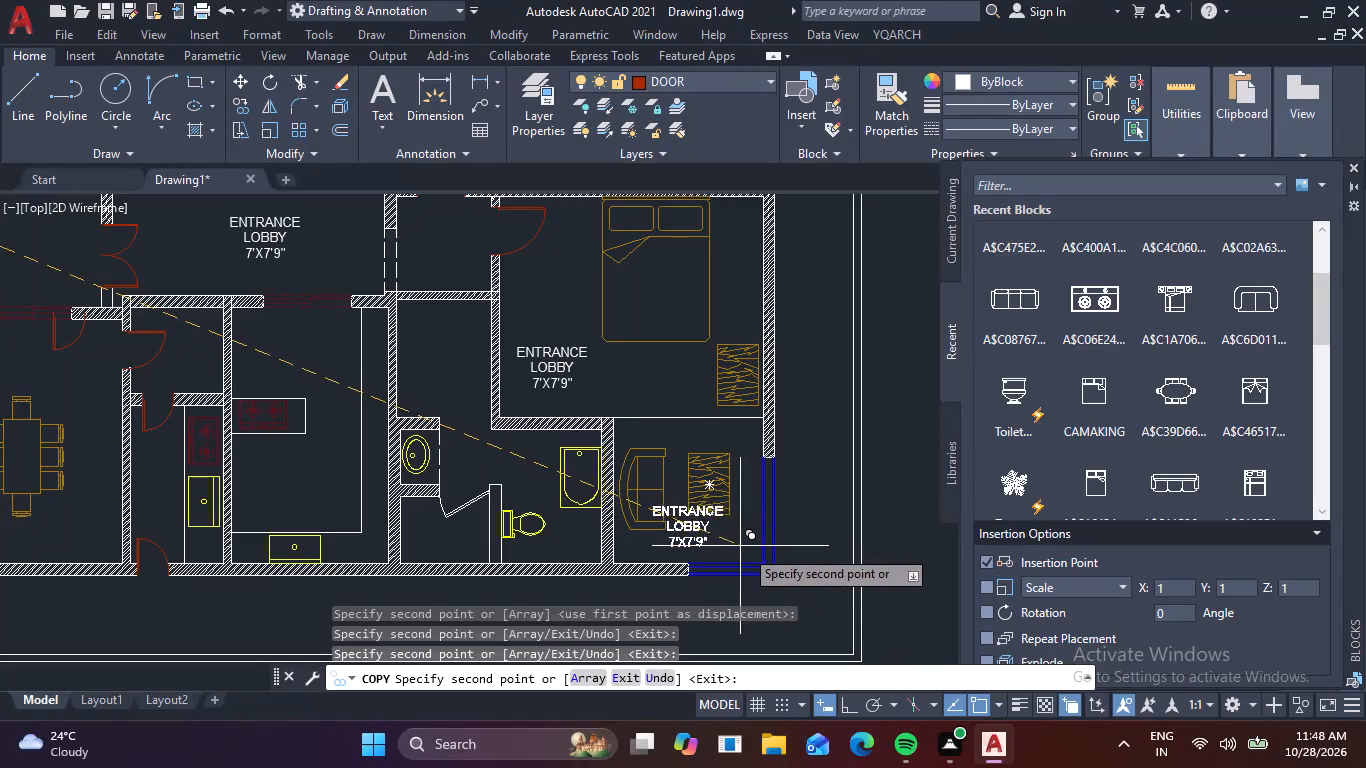
scroll(755, 554, "up", 2)
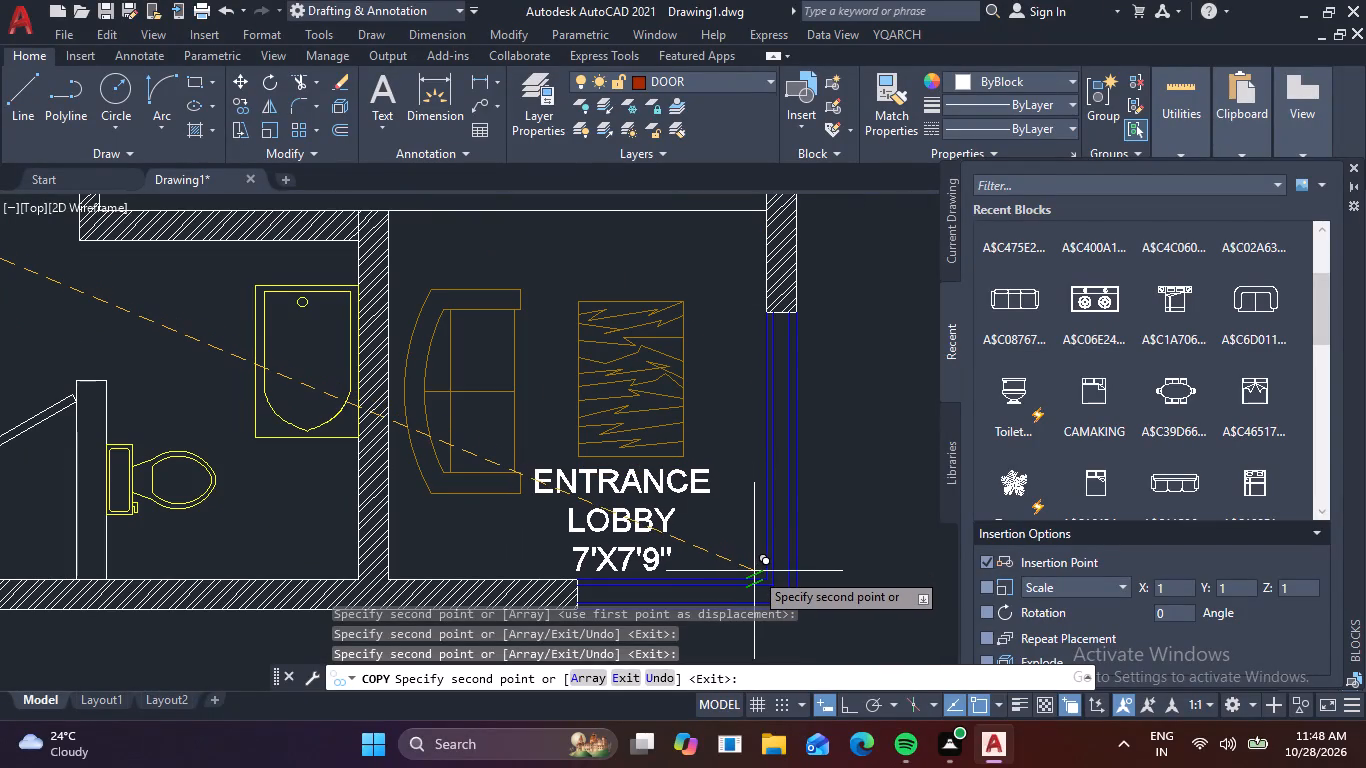
scroll(753, 571, "up", 1)
left_click(753, 571)
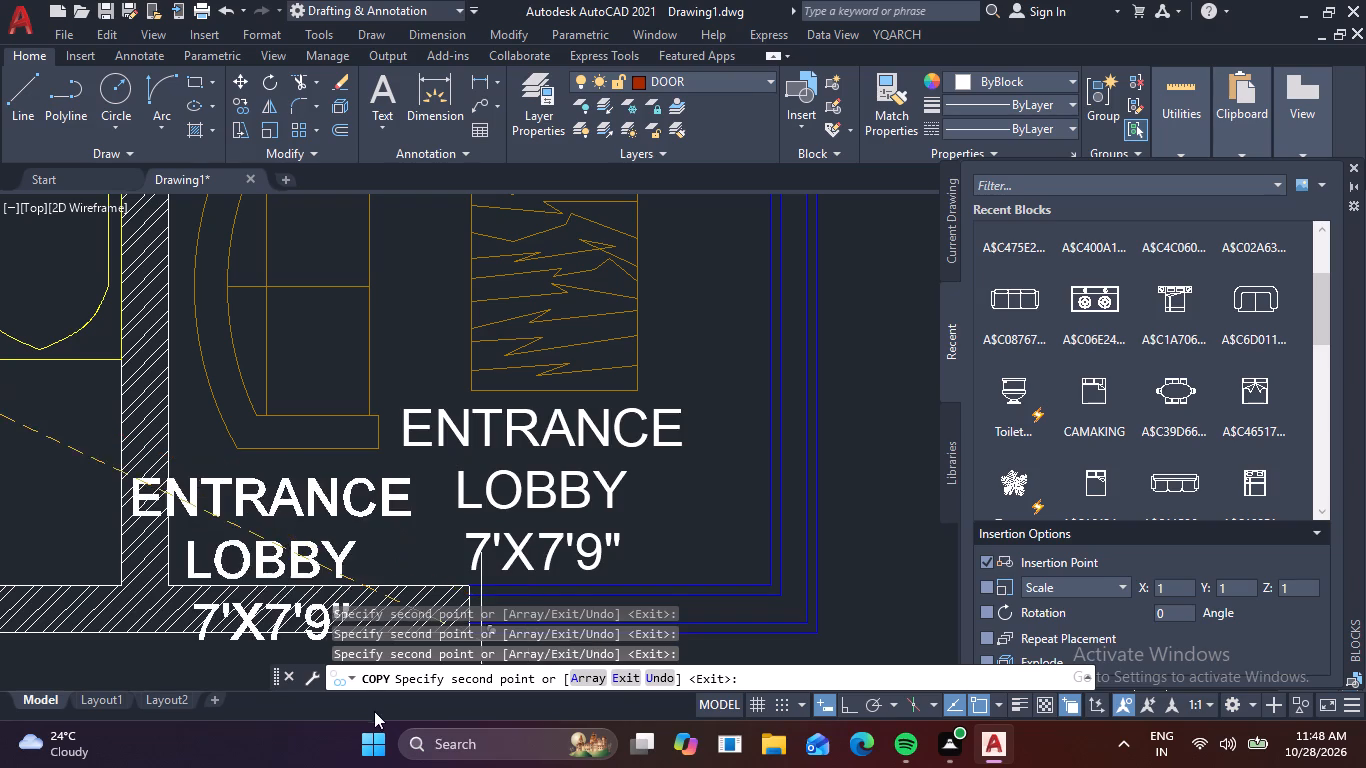
Place label copies in the bathroom between the washbasin and the bathtub, and in the passage space above the washbasin.
scroll(437, 604, "down", 2)
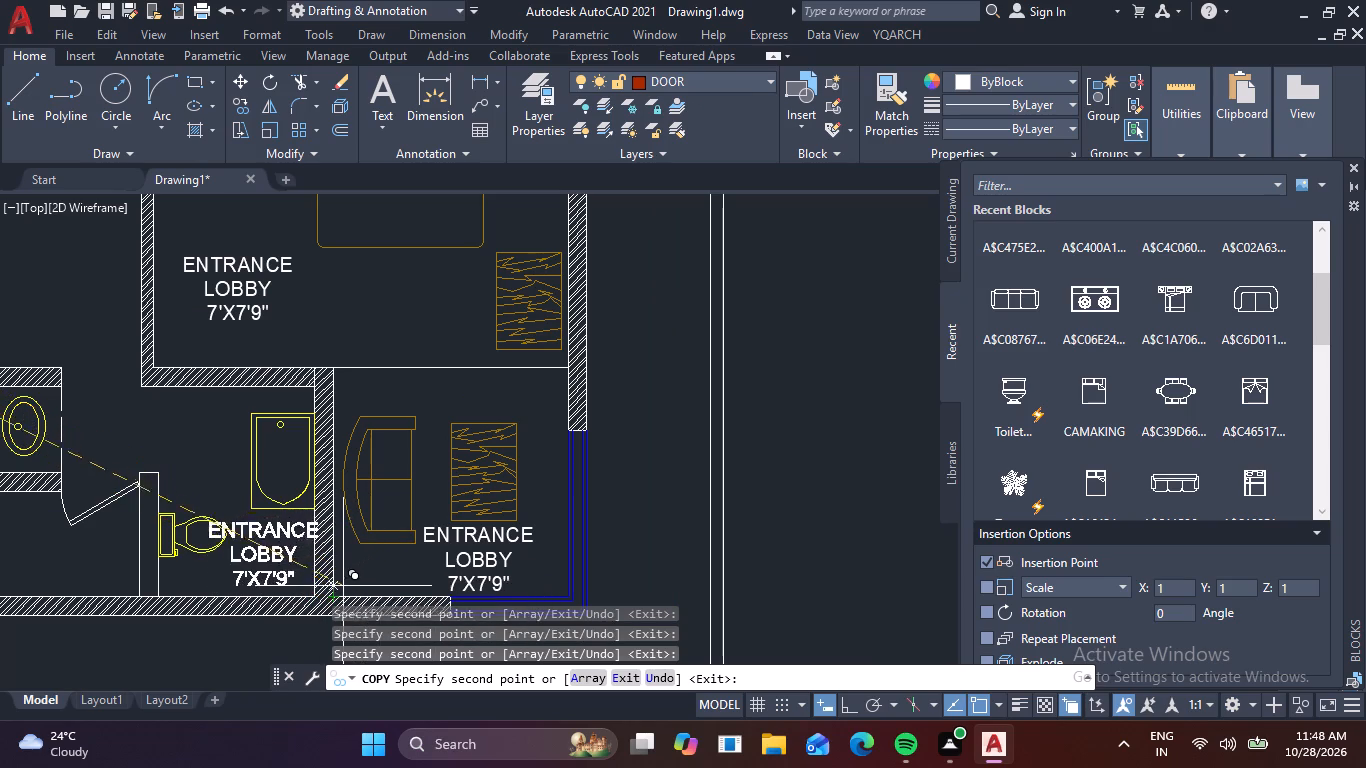
middle_click_drag(346, 592, 467, 572)
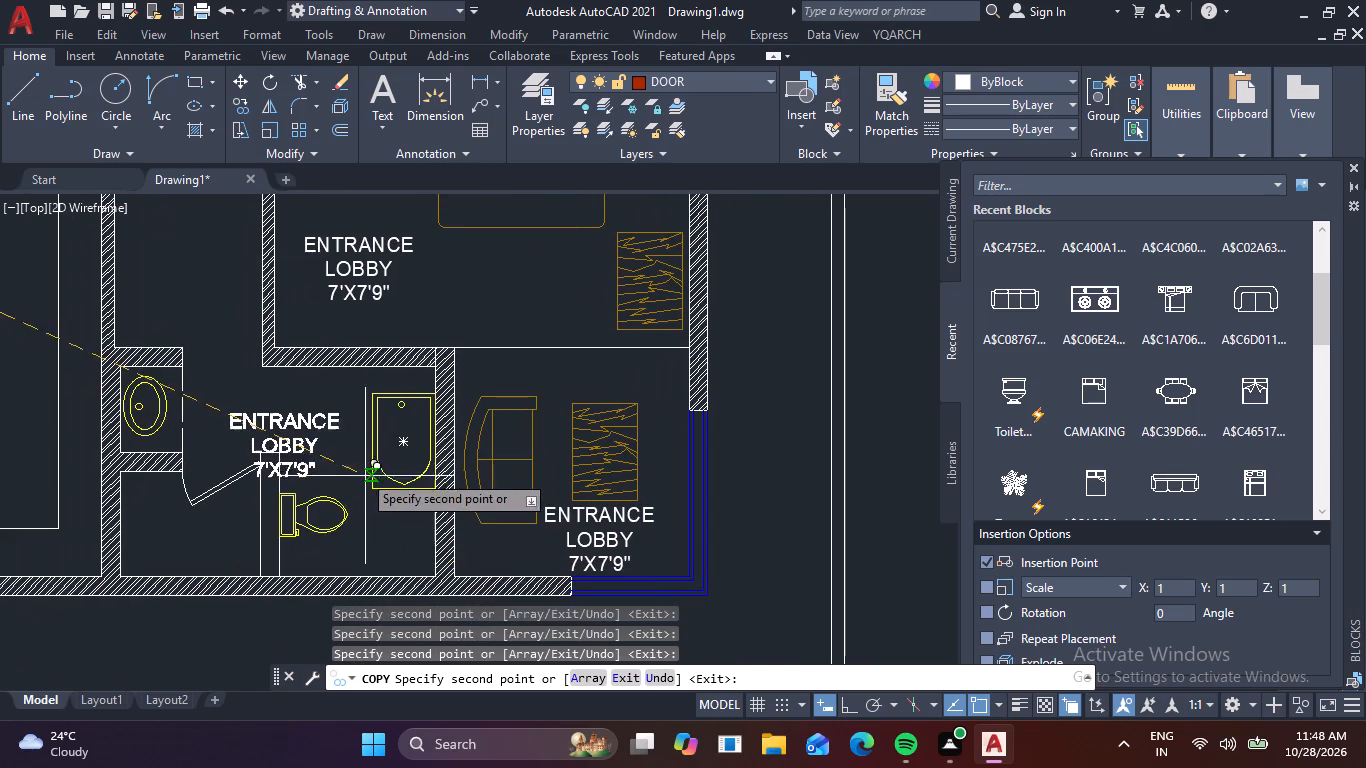
scroll(367, 448, "up", 1)
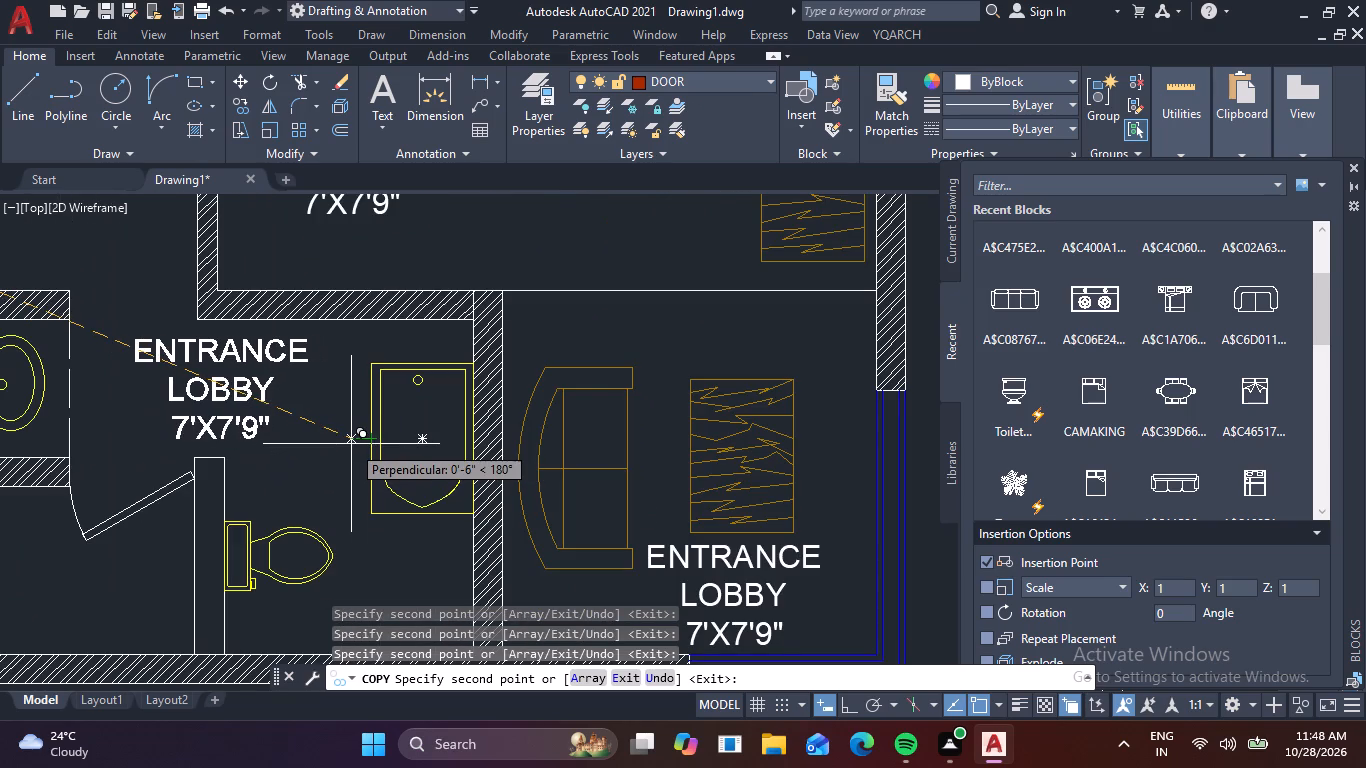
left_click(351, 444)
scroll(394, 470, "down", 1)
middle_click_drag(413, 493, 544, 578)
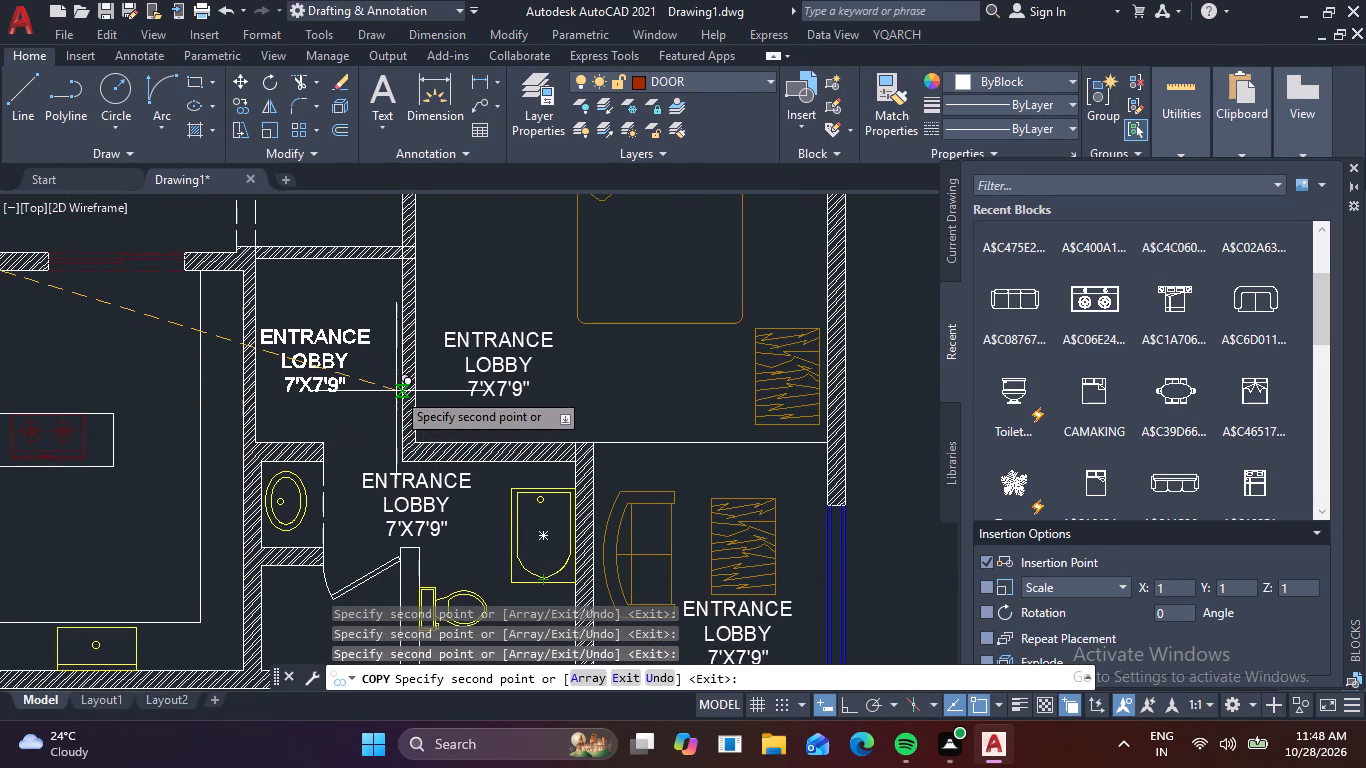
scroll(396, 387, "up", 1)
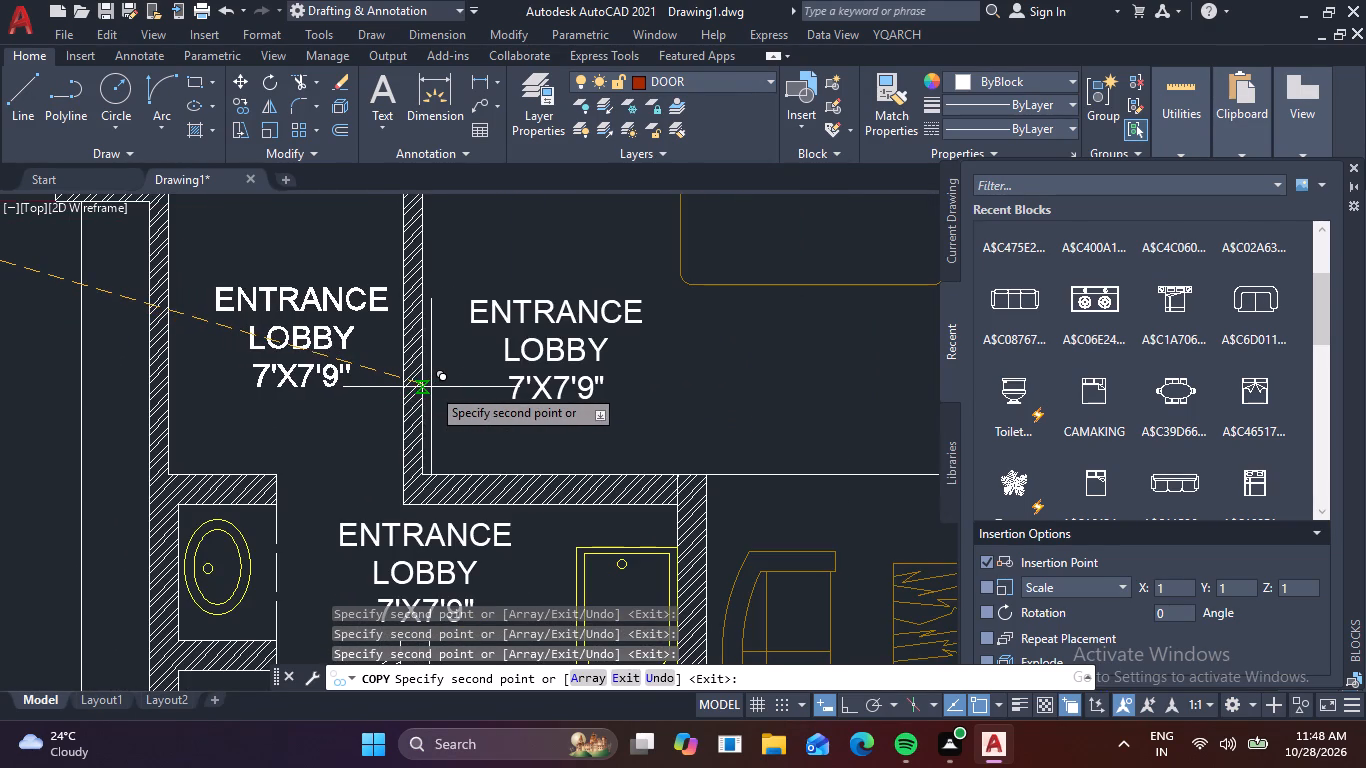
left_click(429, 387)
Place a label copy in the small compartment below the washbasin, behind the angled door beside the toilet.
middle_click_drag(475, 515, 489, 446)
middle_click_drag(489, 523, 547, 355)
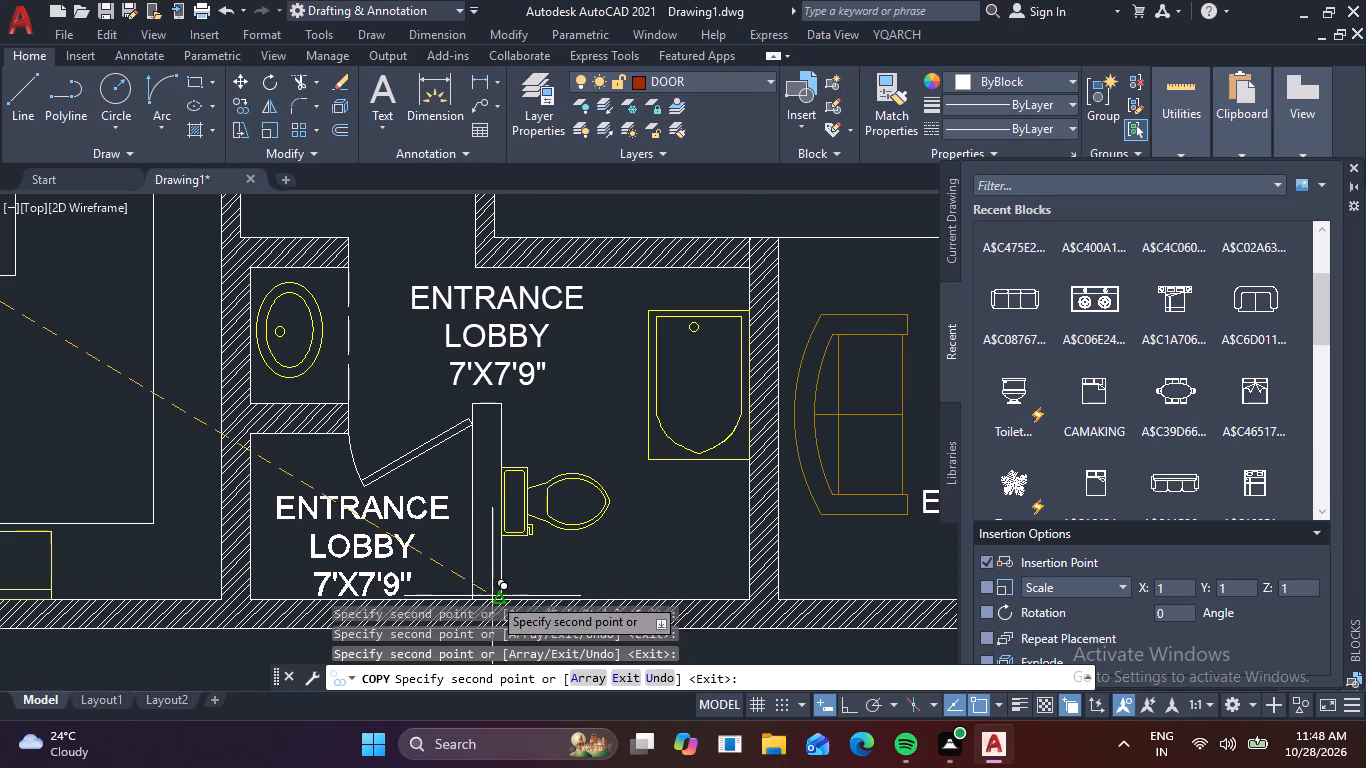
scroll(489, 590, "up", 1)
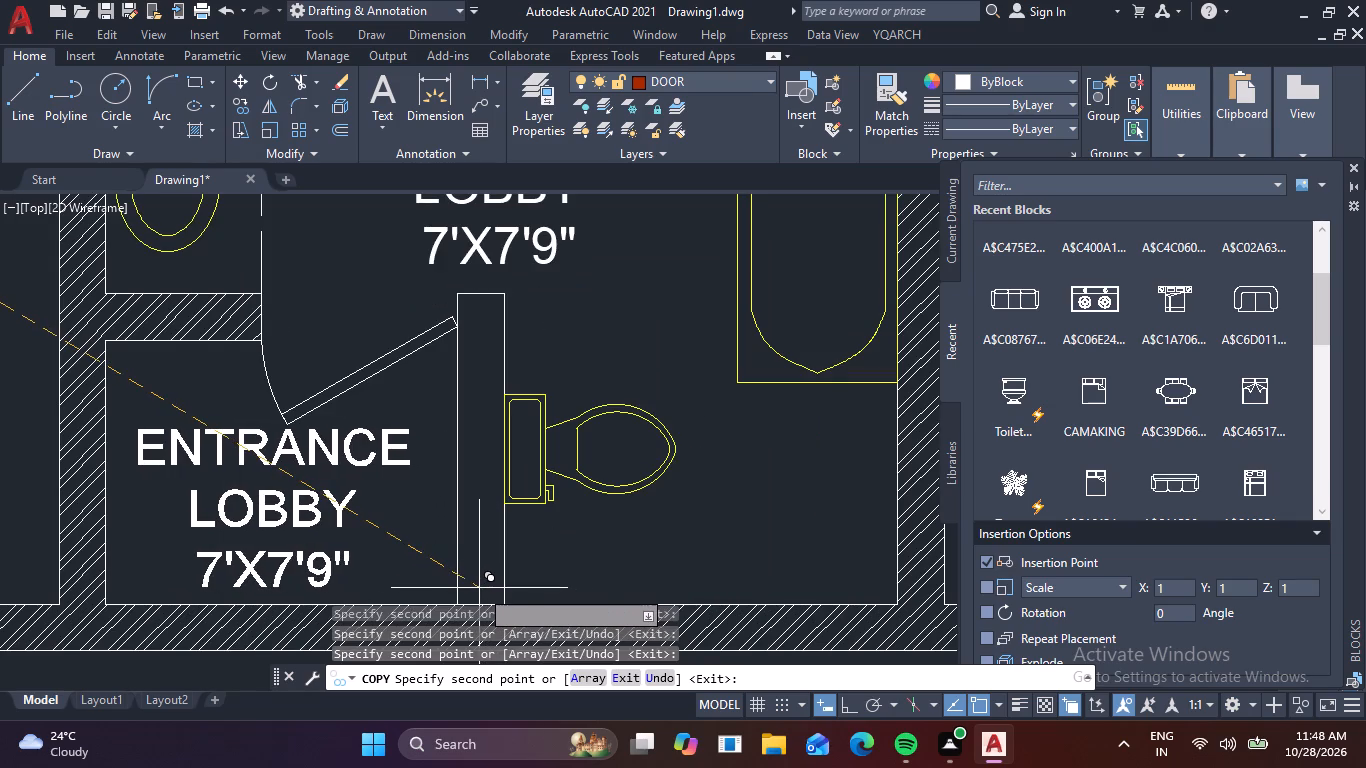
left_click(479, 588)
Place label copies in the kitchen below the stove counter and in the narrow utility kitchen to its left, beside the sink.
scroll(523, 605, "down", 2)
middle_click_drag(344, 554, 506, 588)
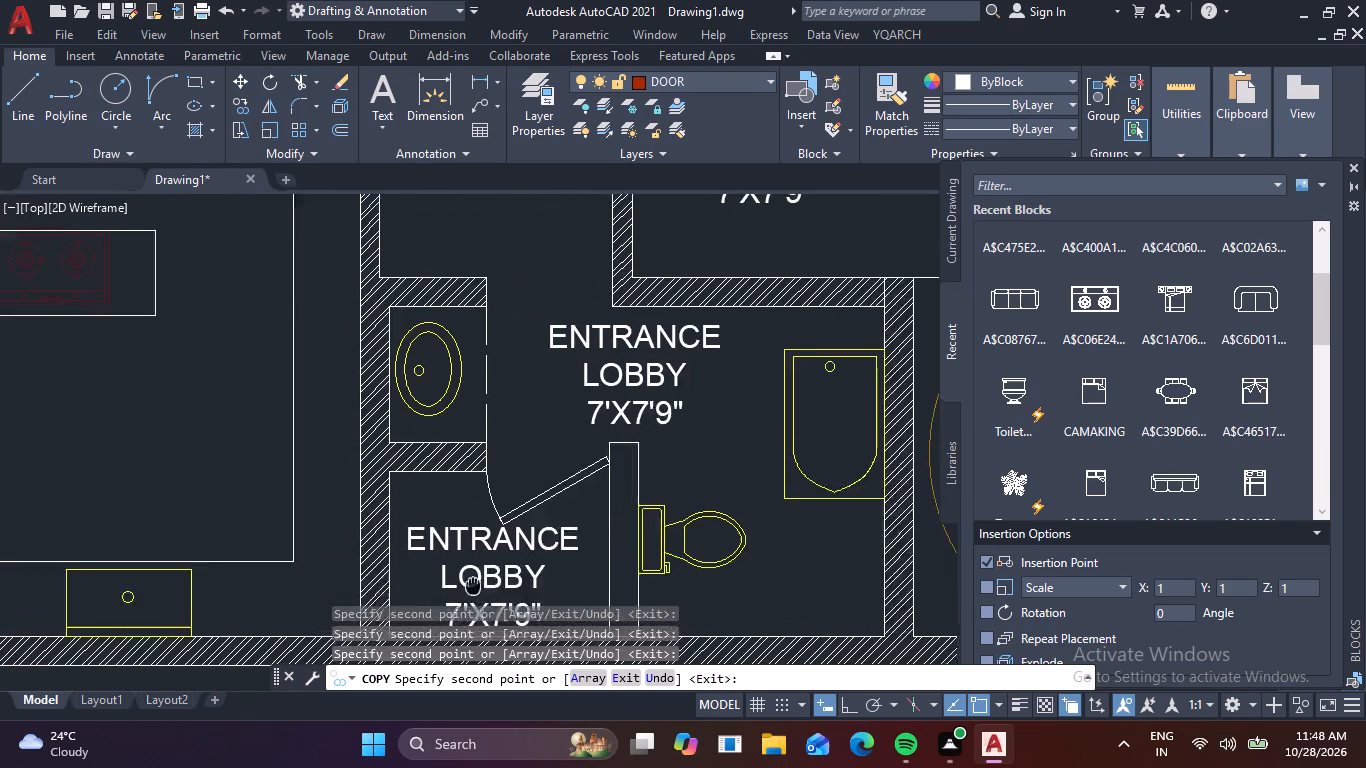
middle_click_drag(506, 588, 575, 595)
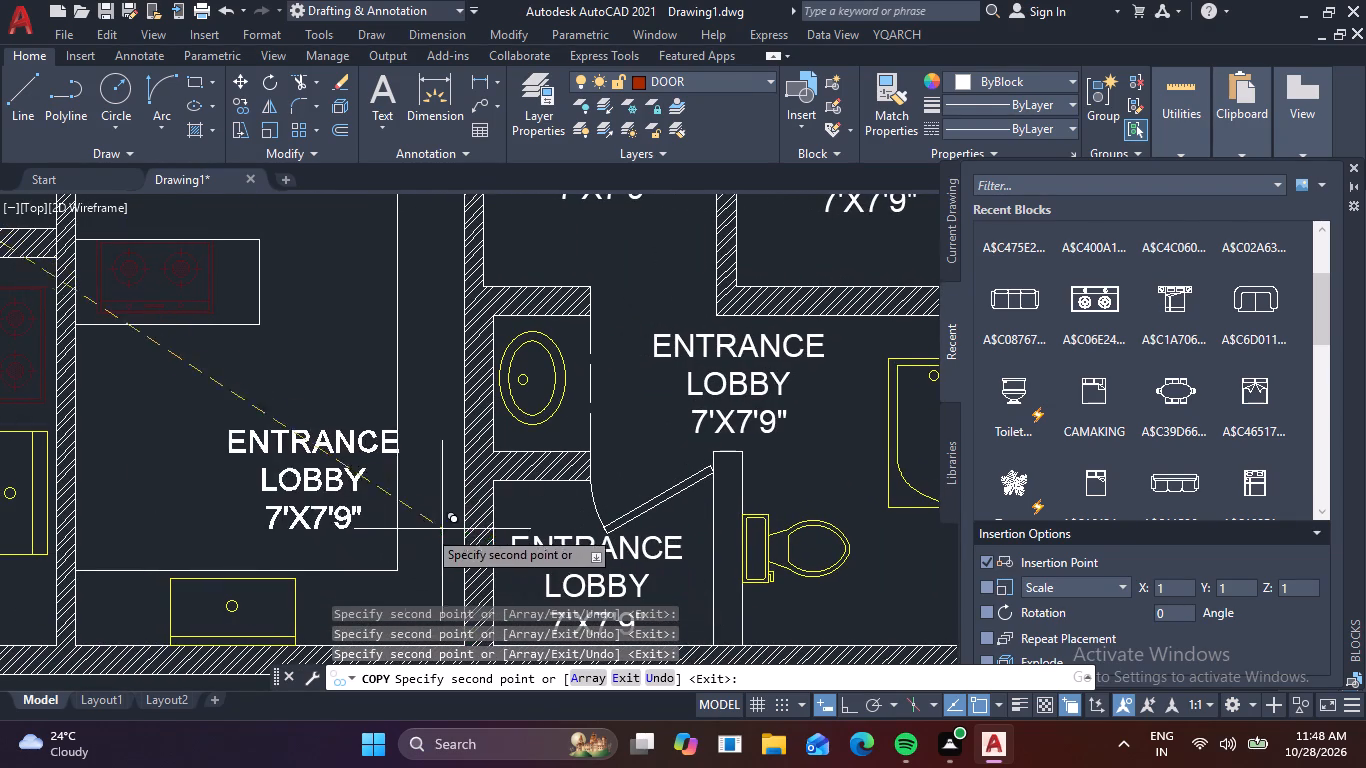
left_click(366, 500)
middle_click_drag(277, 522, 623, 624)
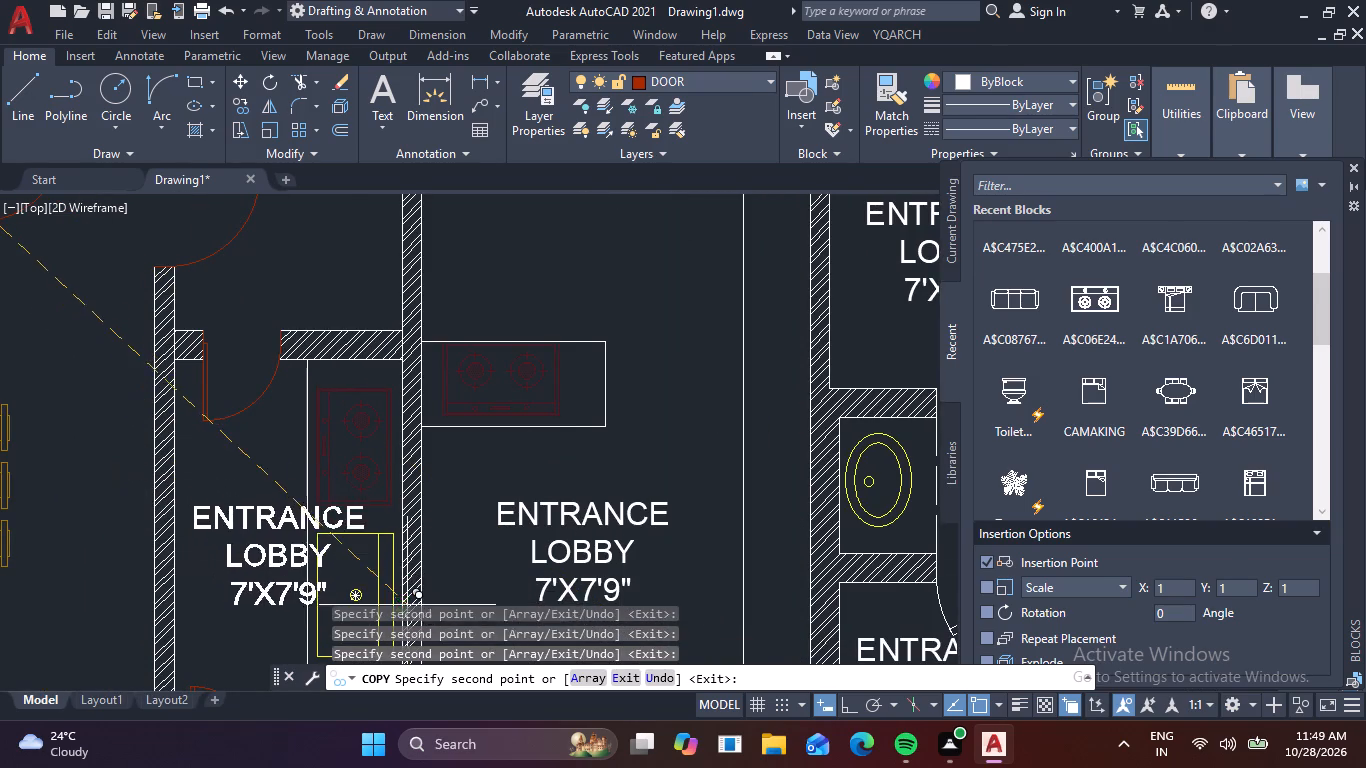
scroll(438, 594, "down", 2)
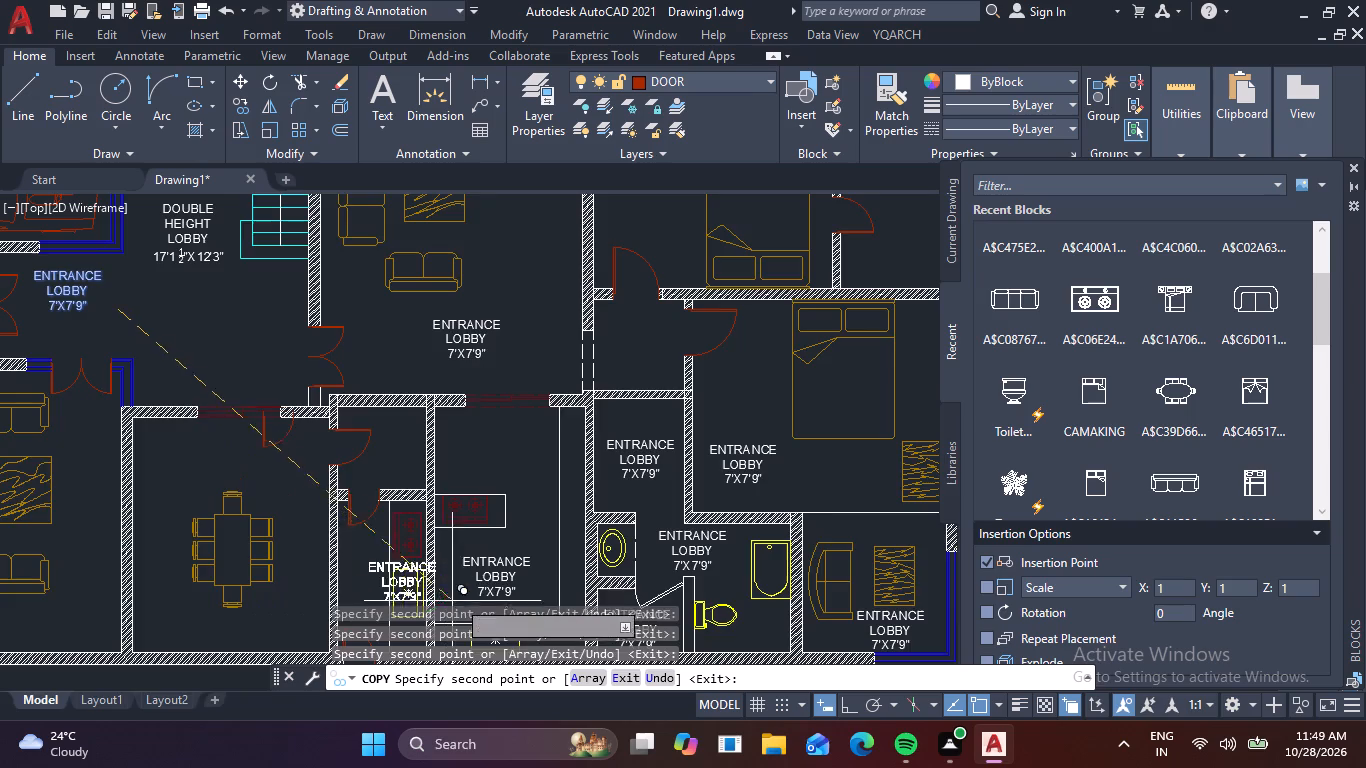
scroll(471, 589, "up", 2)
left_click(371, 596)
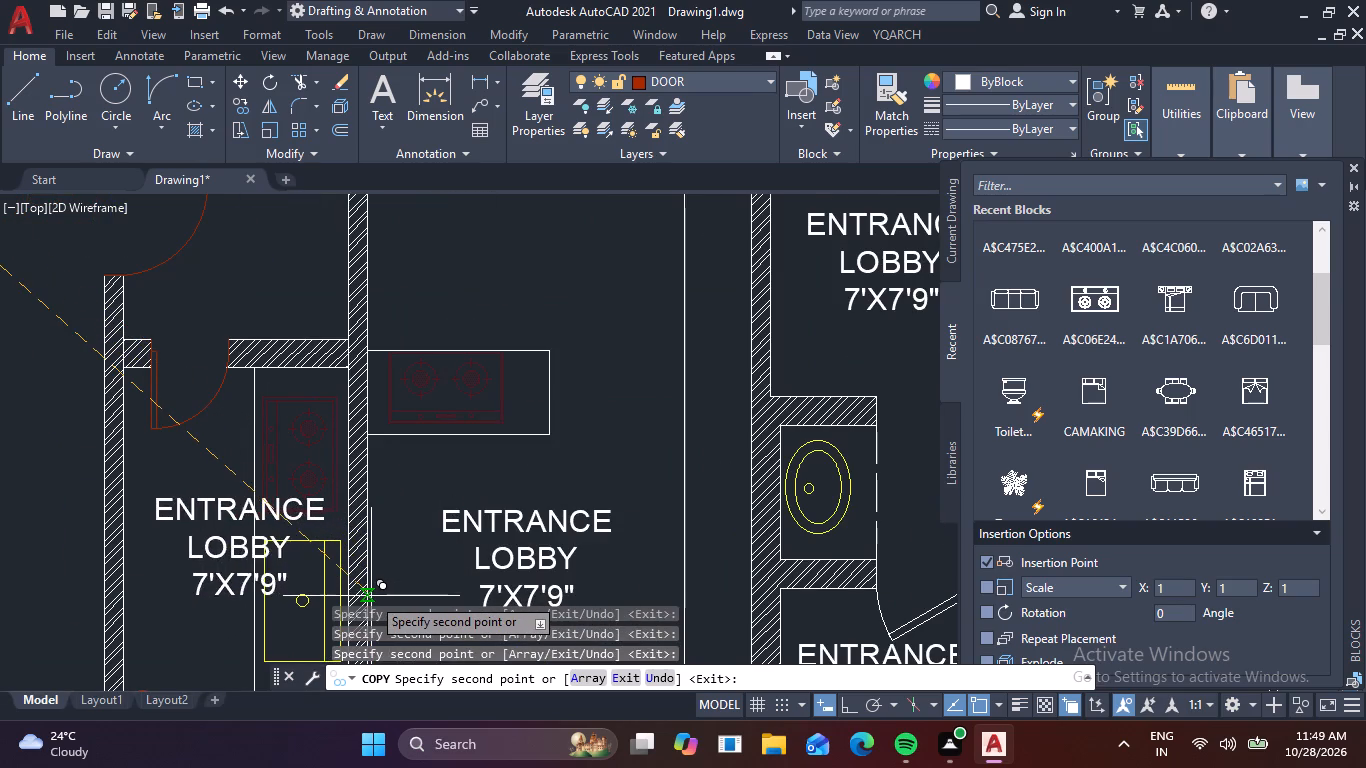
Place label copies in the dining room, below and right of the table, and in the lower-left sitting room beside the sofas, ending the copying.
scroll(532, 574, "down", 1)
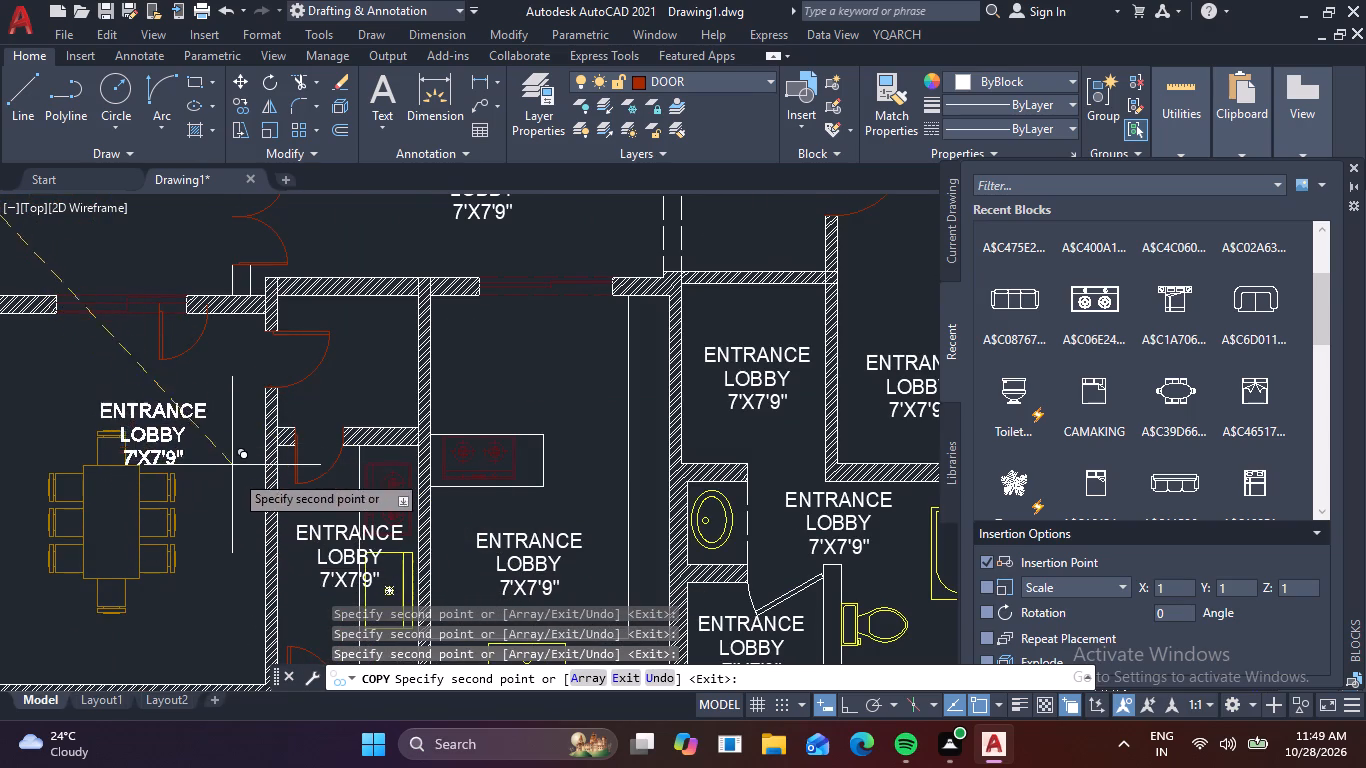
middle_click_drag(268, 576, 373, 513)
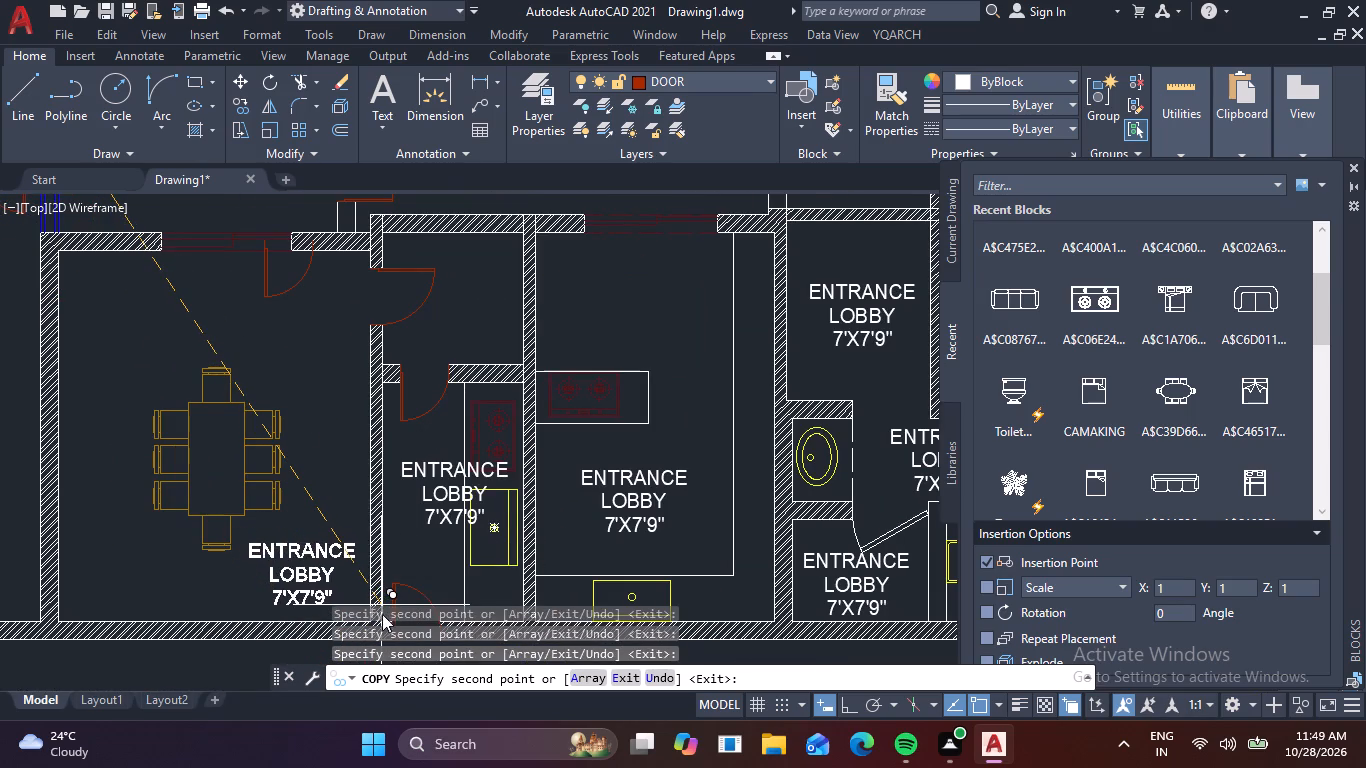
left_click(376, 605)
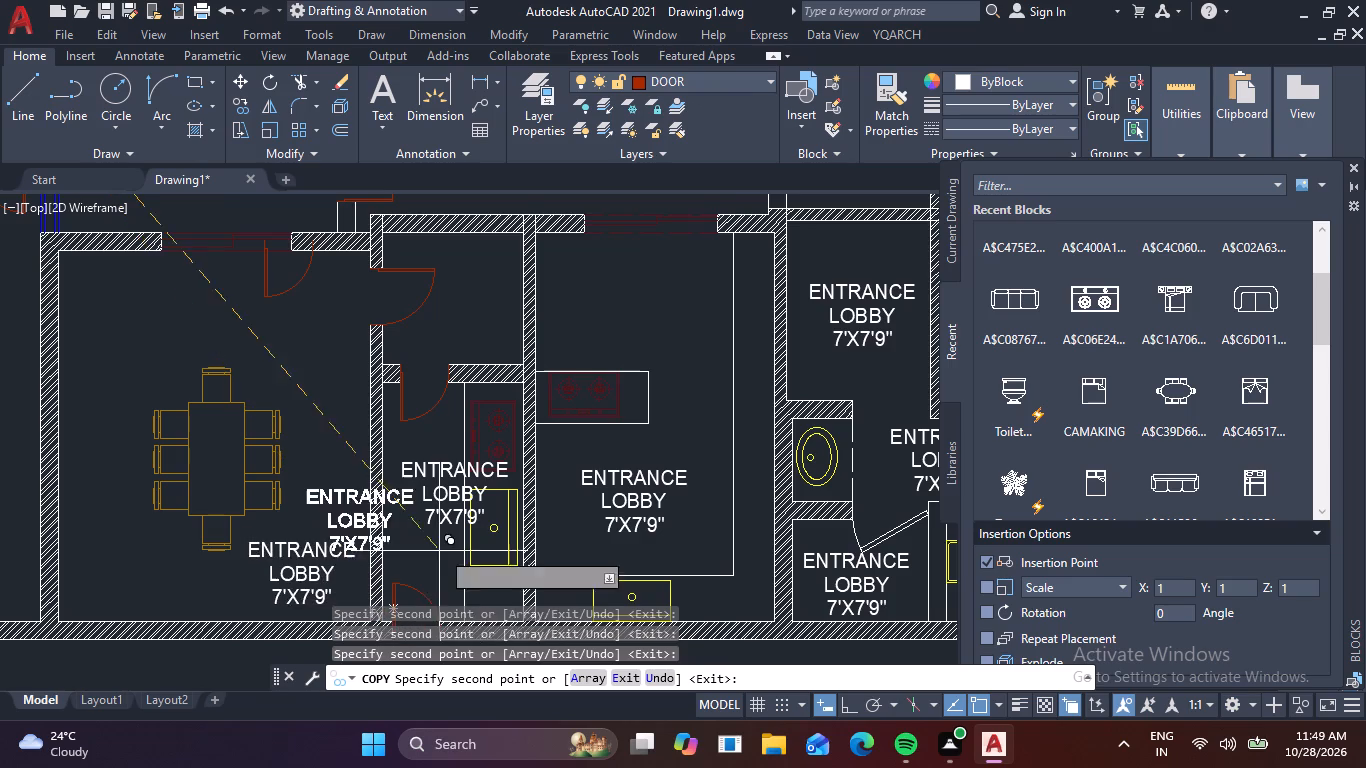
middle_click_drag(423, 535, 801, 540)
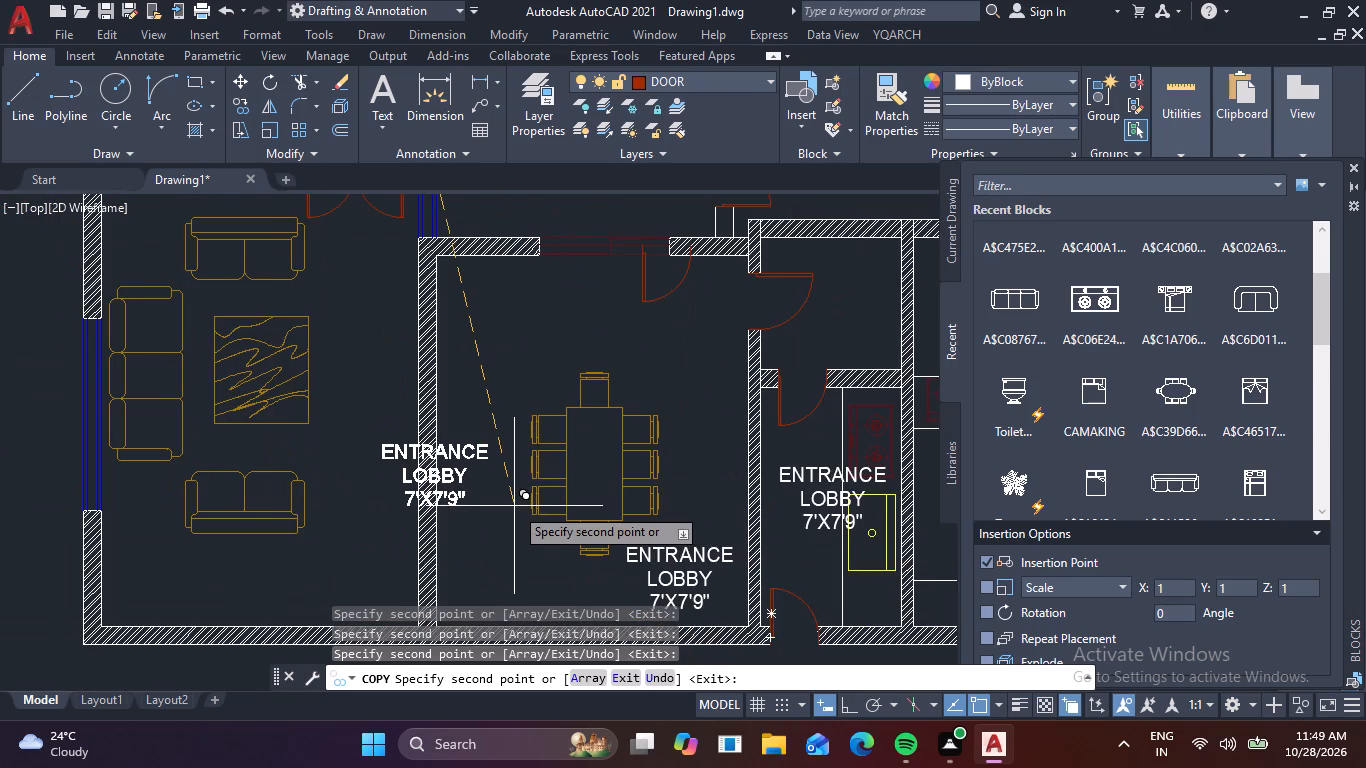
left_click(437, 491)
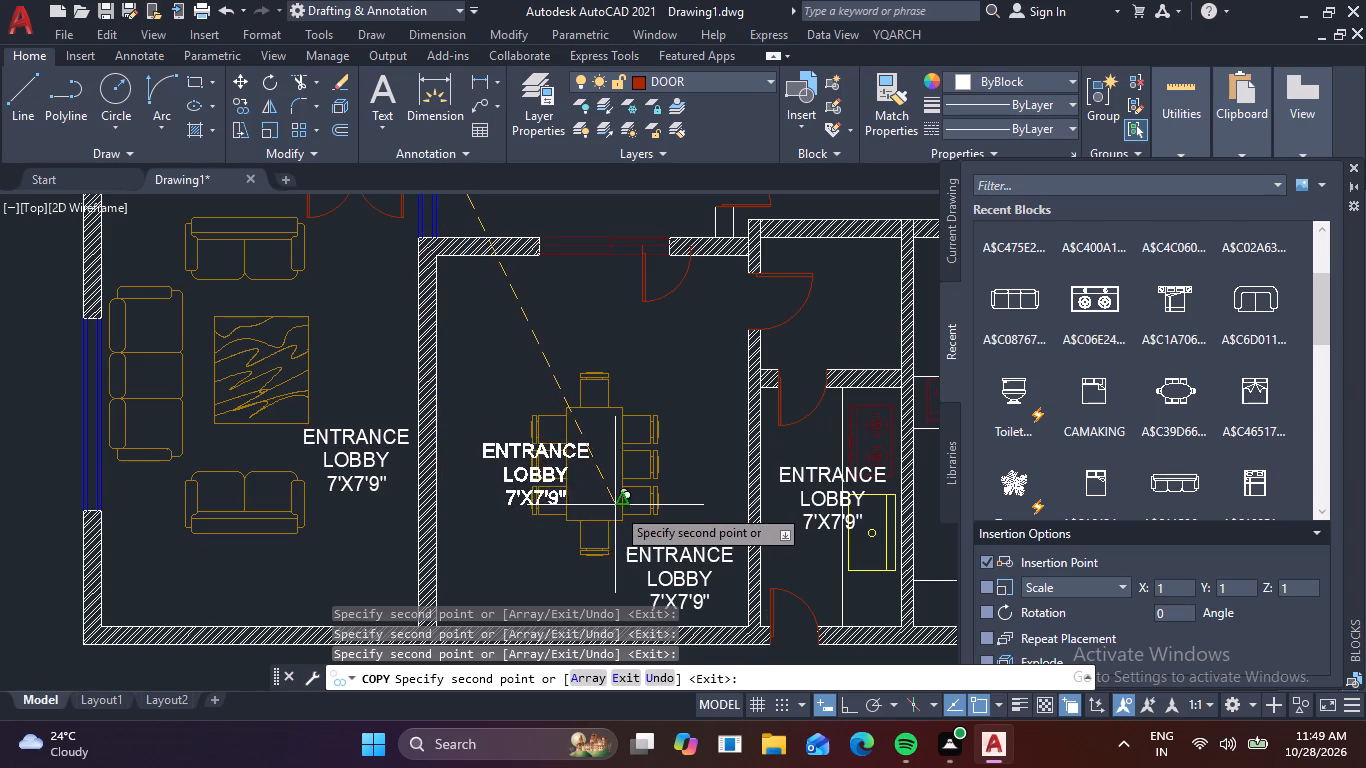
scroll(632, 516, "down", 2)
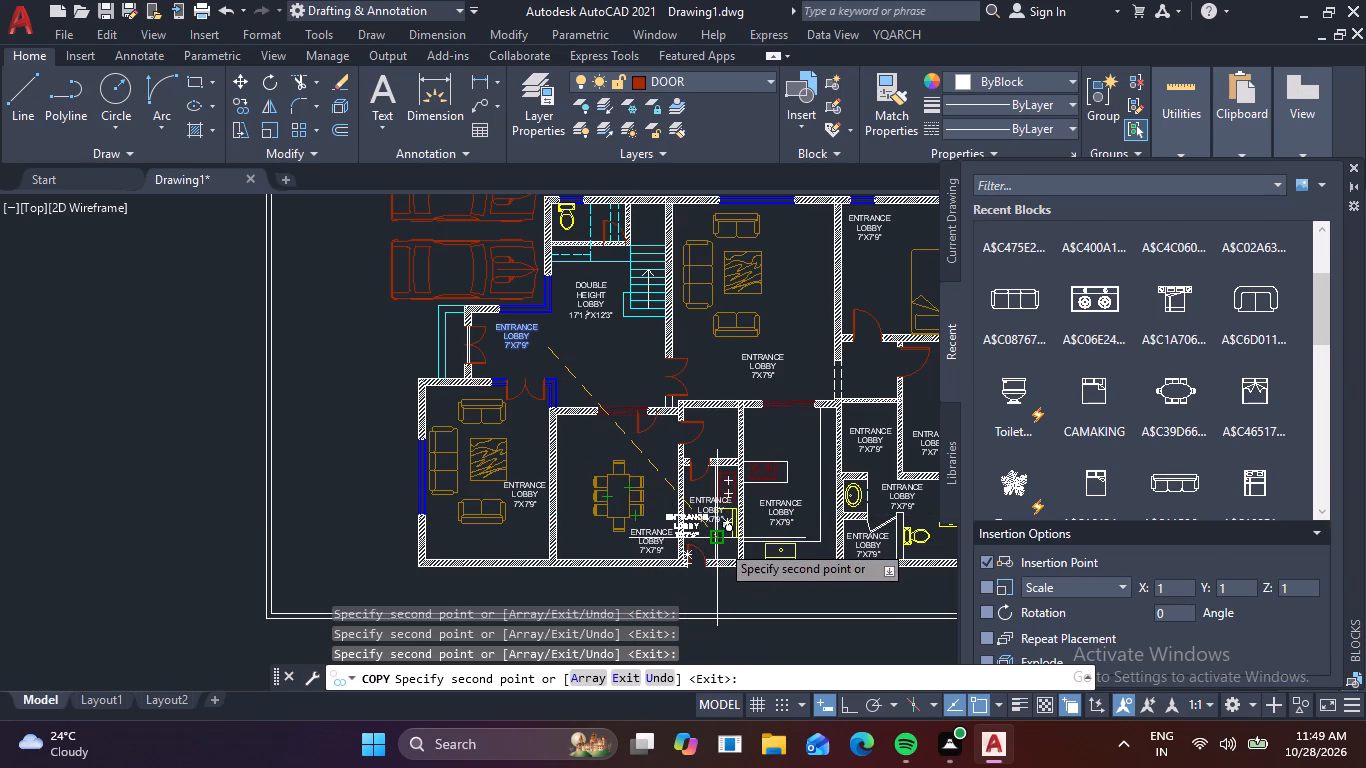
key("Escape")
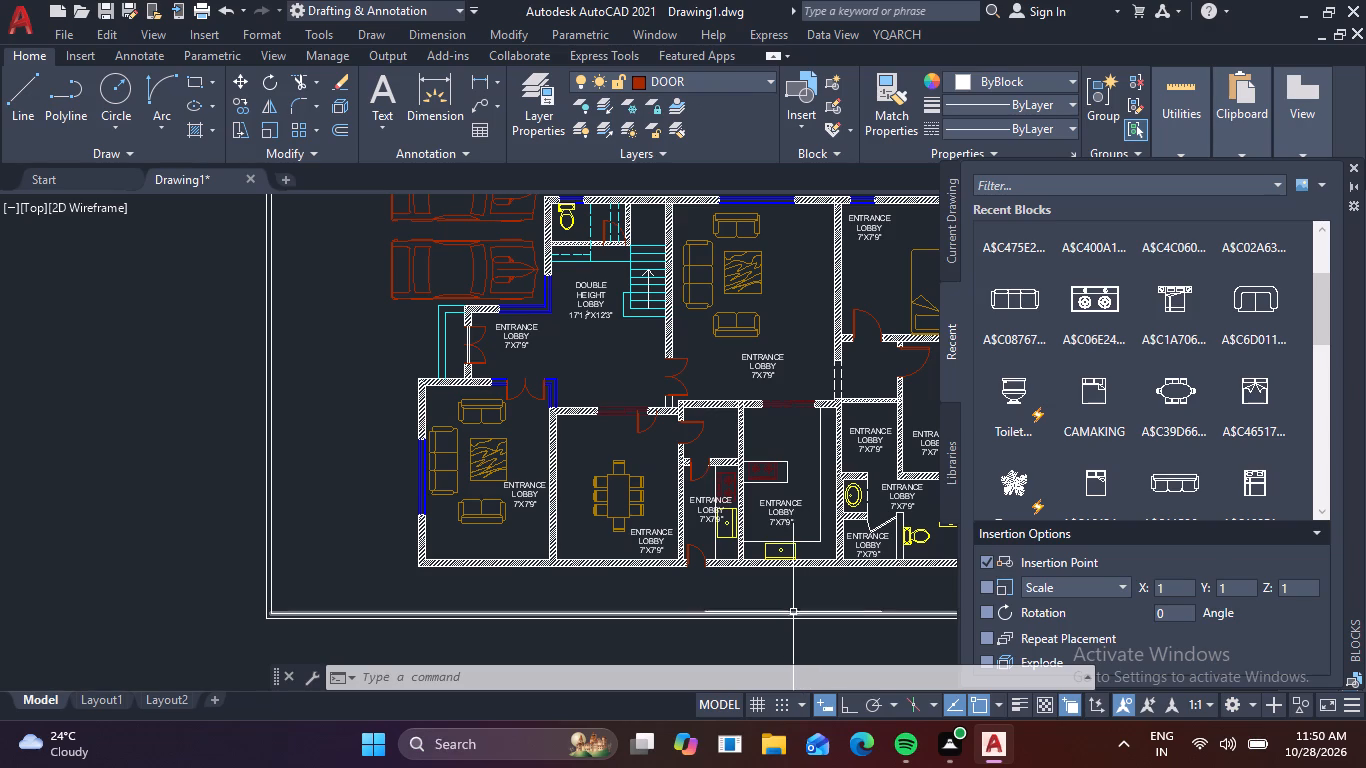
Examine the label copies across the whole floor plan and check how the rooms are covered.
scroll(751, 596, "down", 1)
middle_click_drag(751, 596, 720, 591)
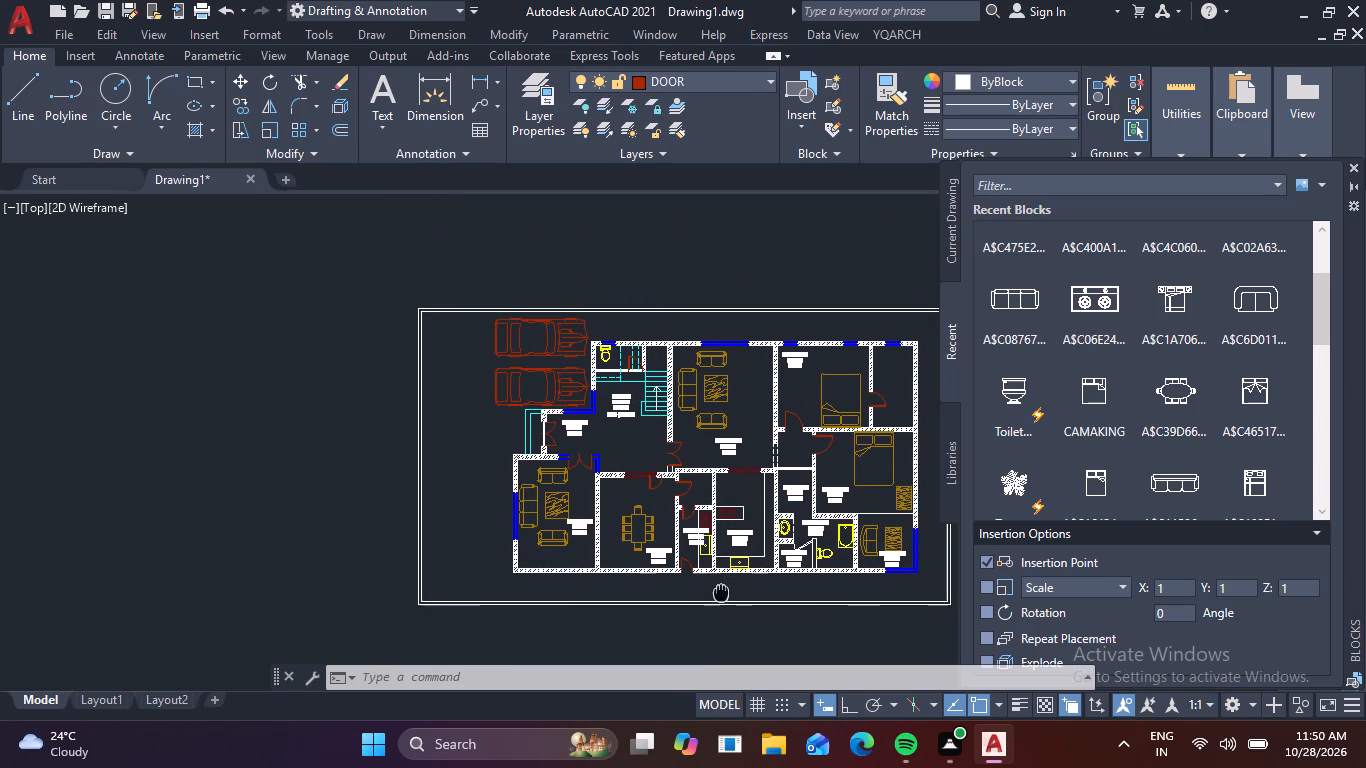
middle_click_drag(720, 591, 655, 596)
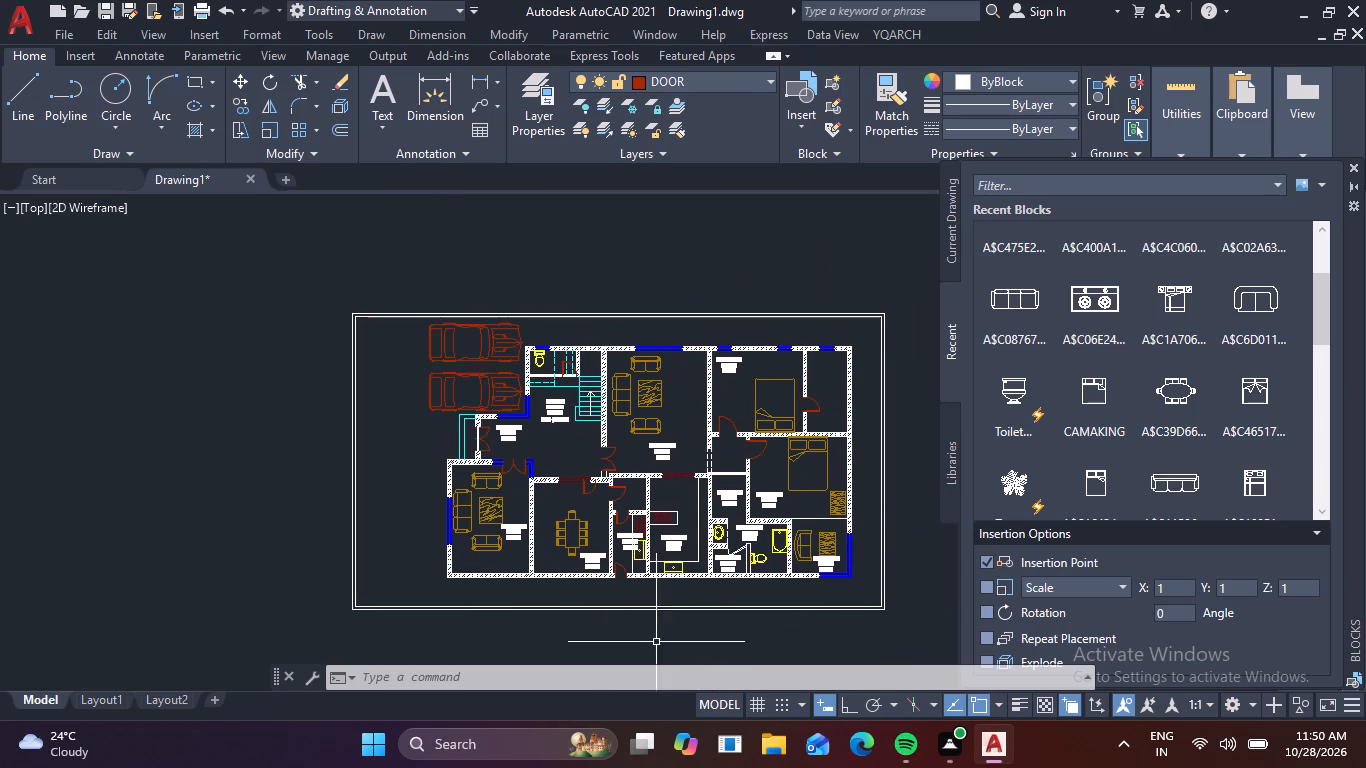
scroll(752, 526, "up", 2)
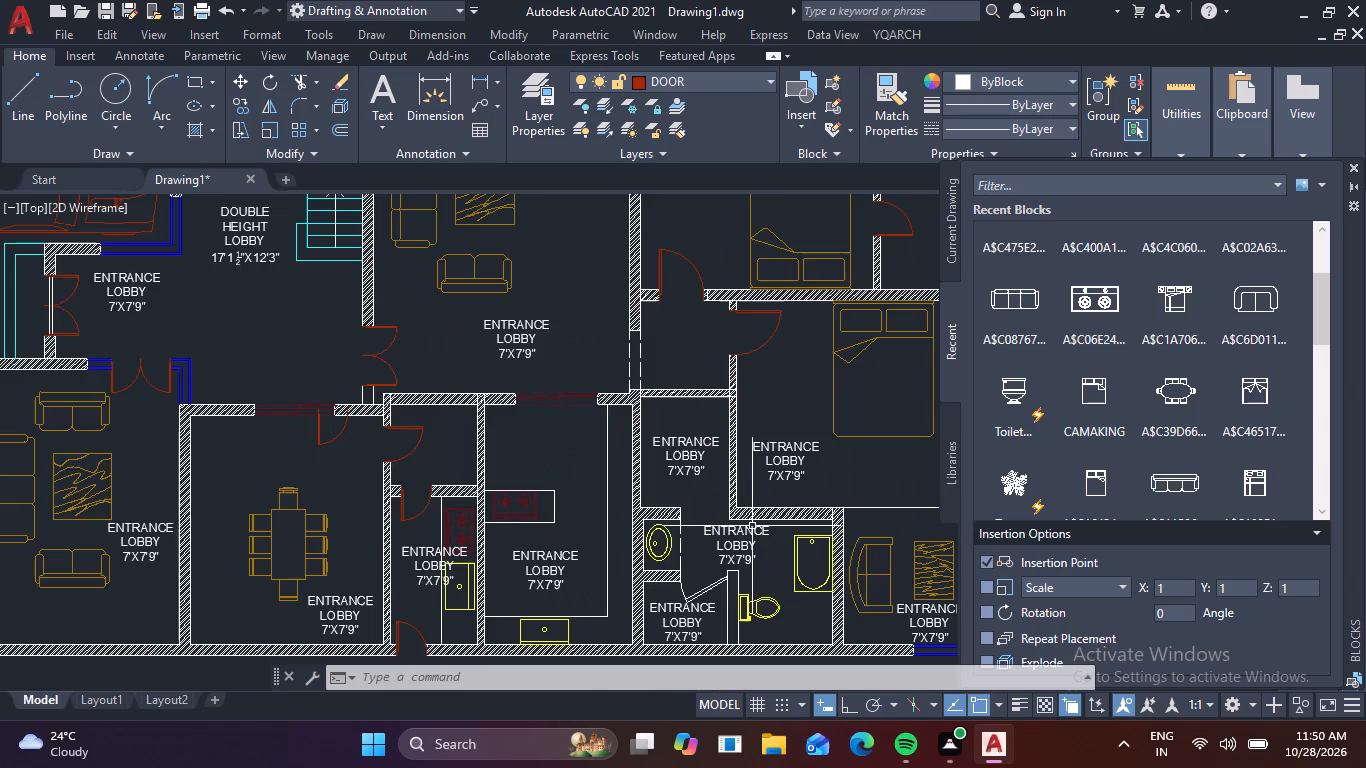
scroll(752, 526, "down", 1)
scroll(596, 391, "up", 1)
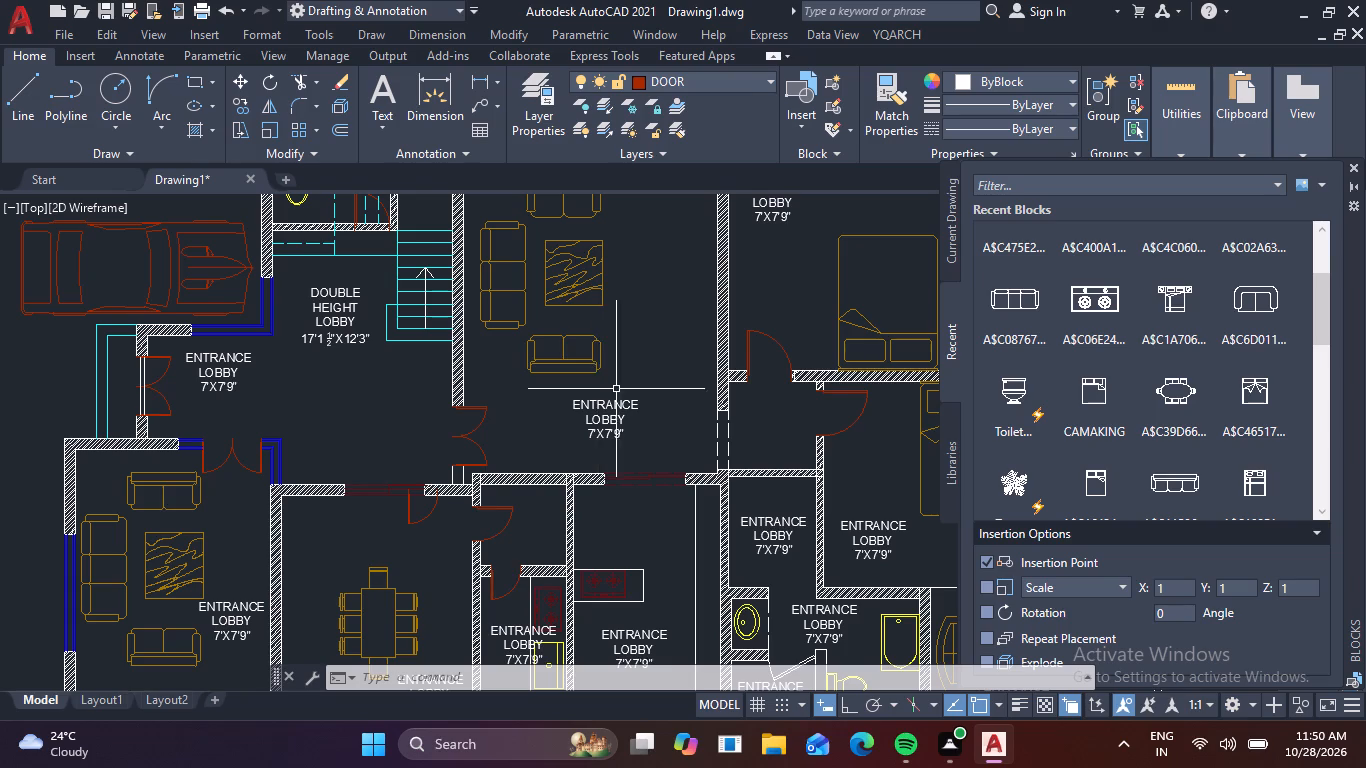
middle_click_drag(629, 392, 500, 456)
scroll(503, 446, "down", 1)
middle_click_drag(624, 489, 685, 392)
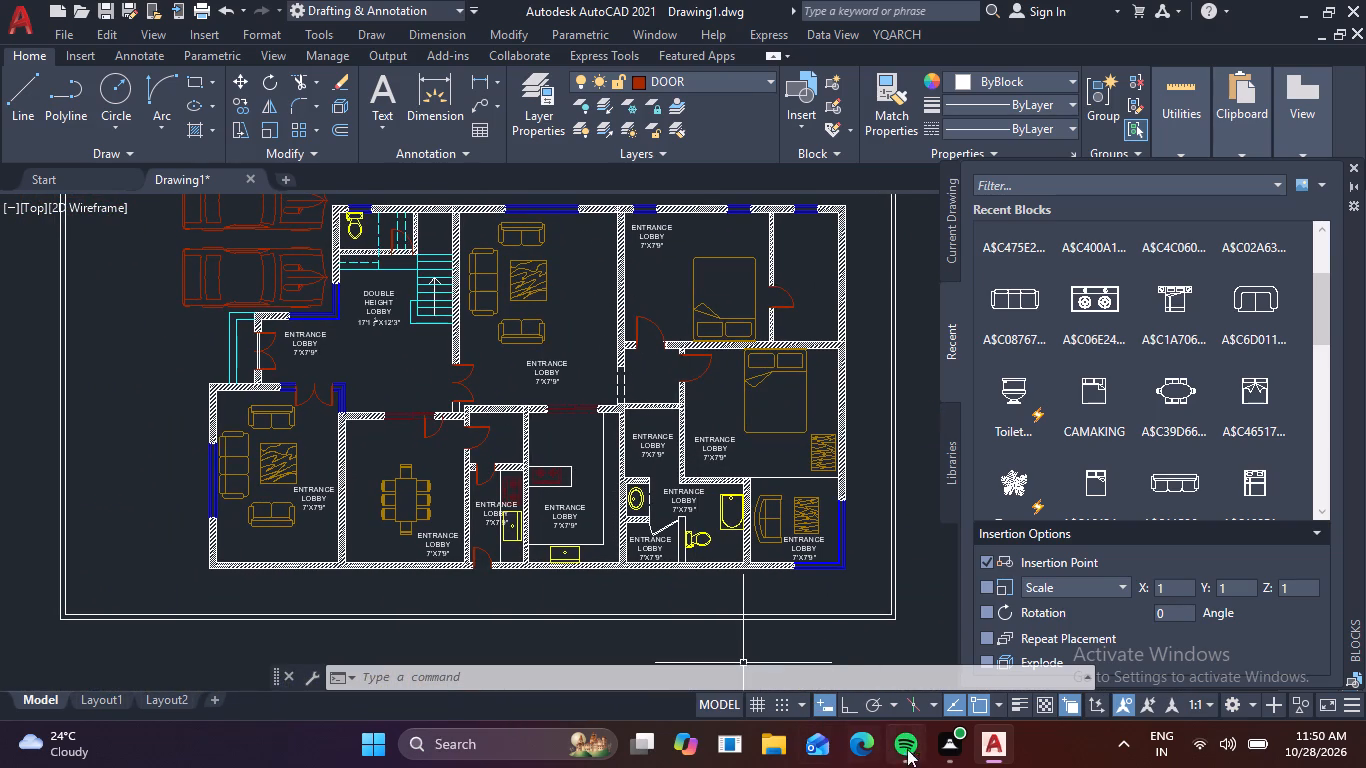
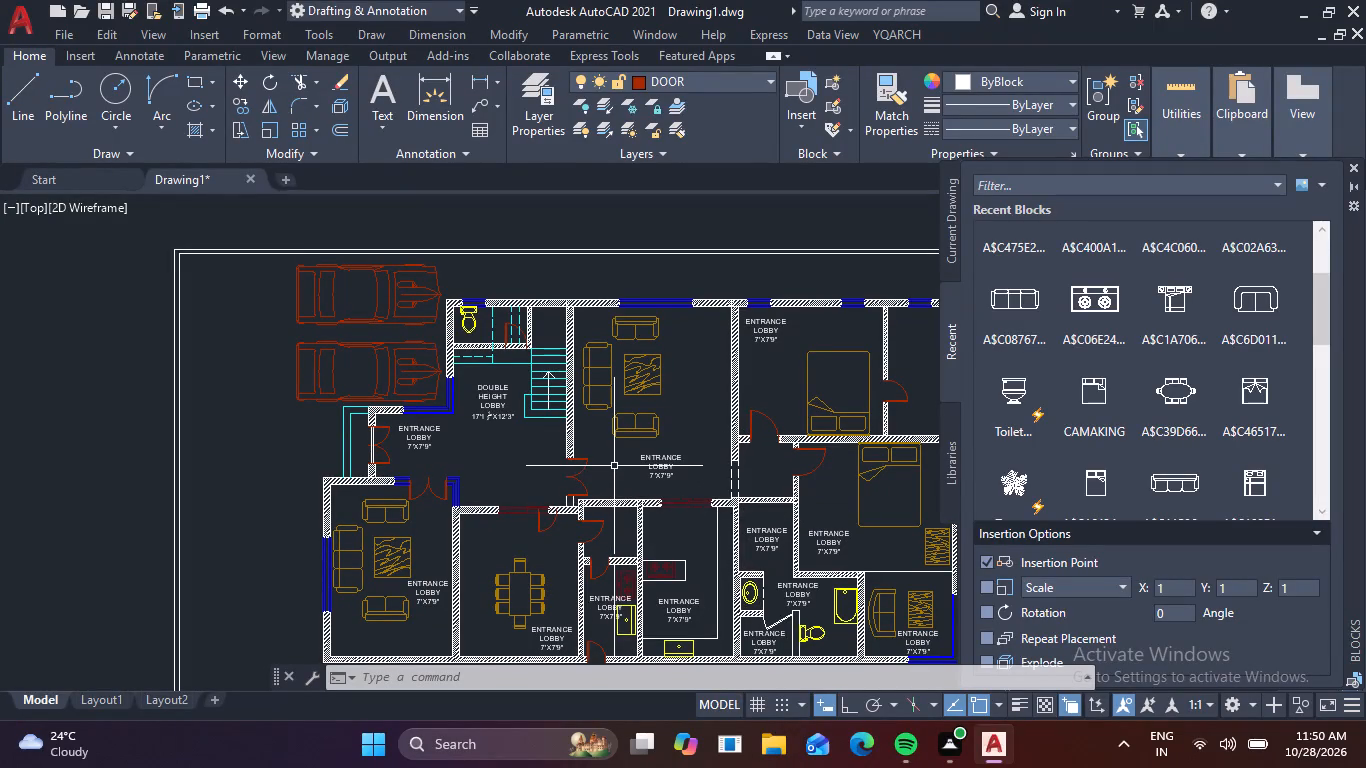
Replace the label below the central sofa group with LOUNGE and the size 20'9"X17'3" on the line beneath.
scroll(624, 445, "down", 1)
scroll(736, 527, "up", 2)
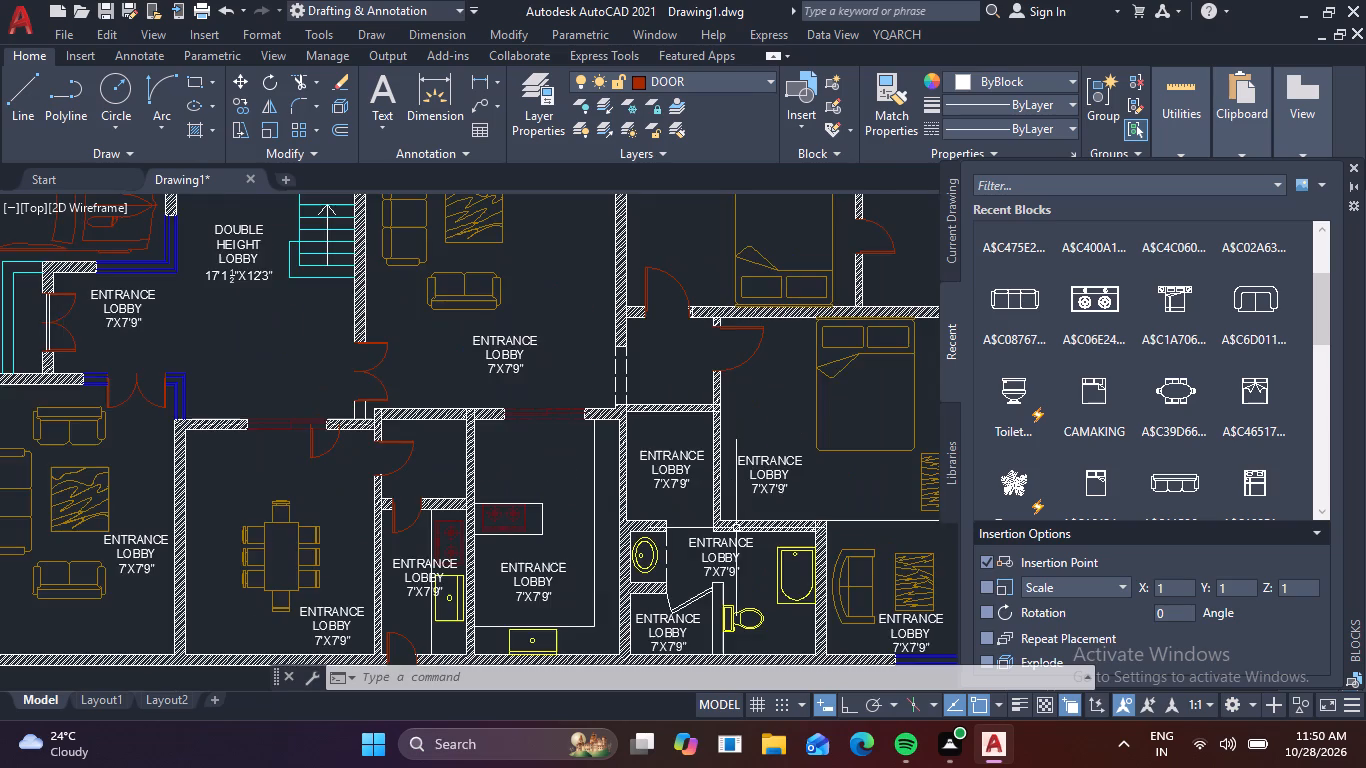
scroll(738, 531, "down", 2)
scroll(829, 563, "up", 2)
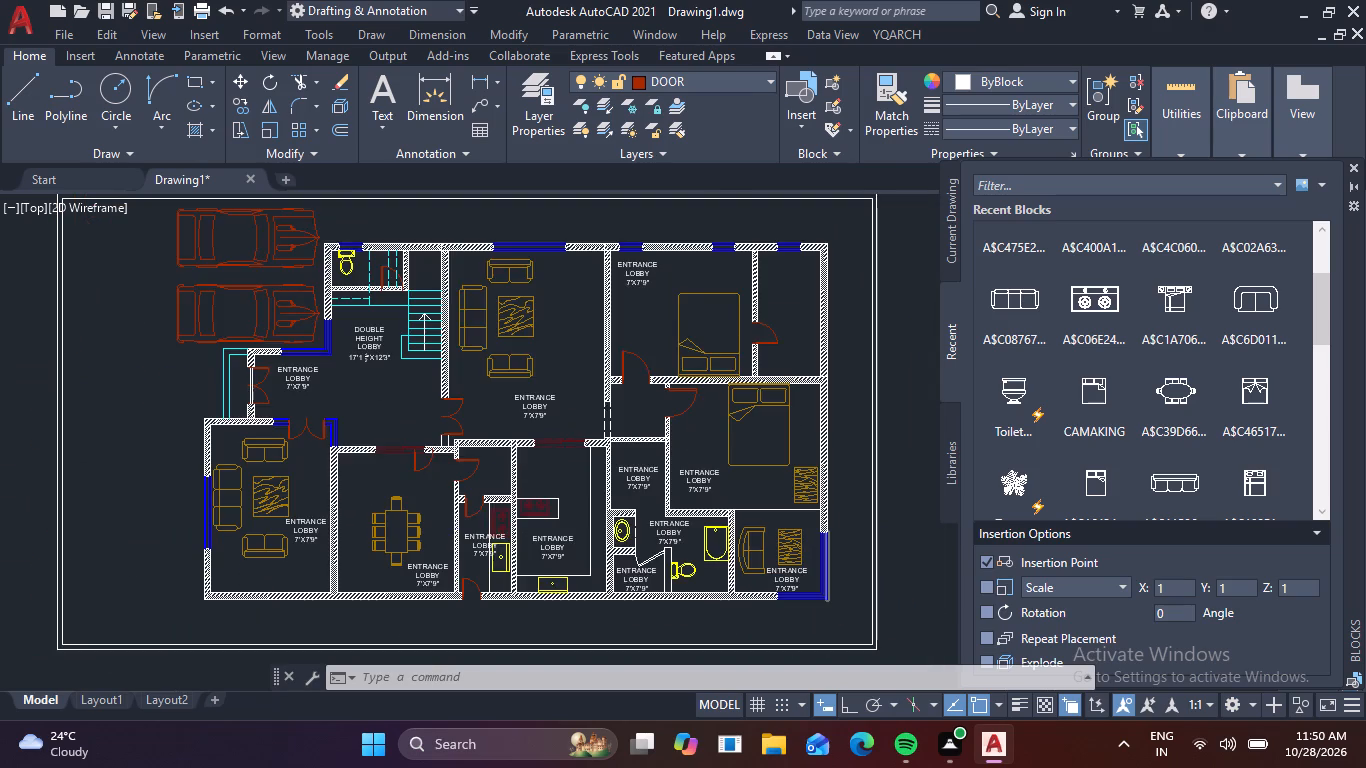
scroll(829, 560, "down", 2)
scroll(701, 466, "up", 2)
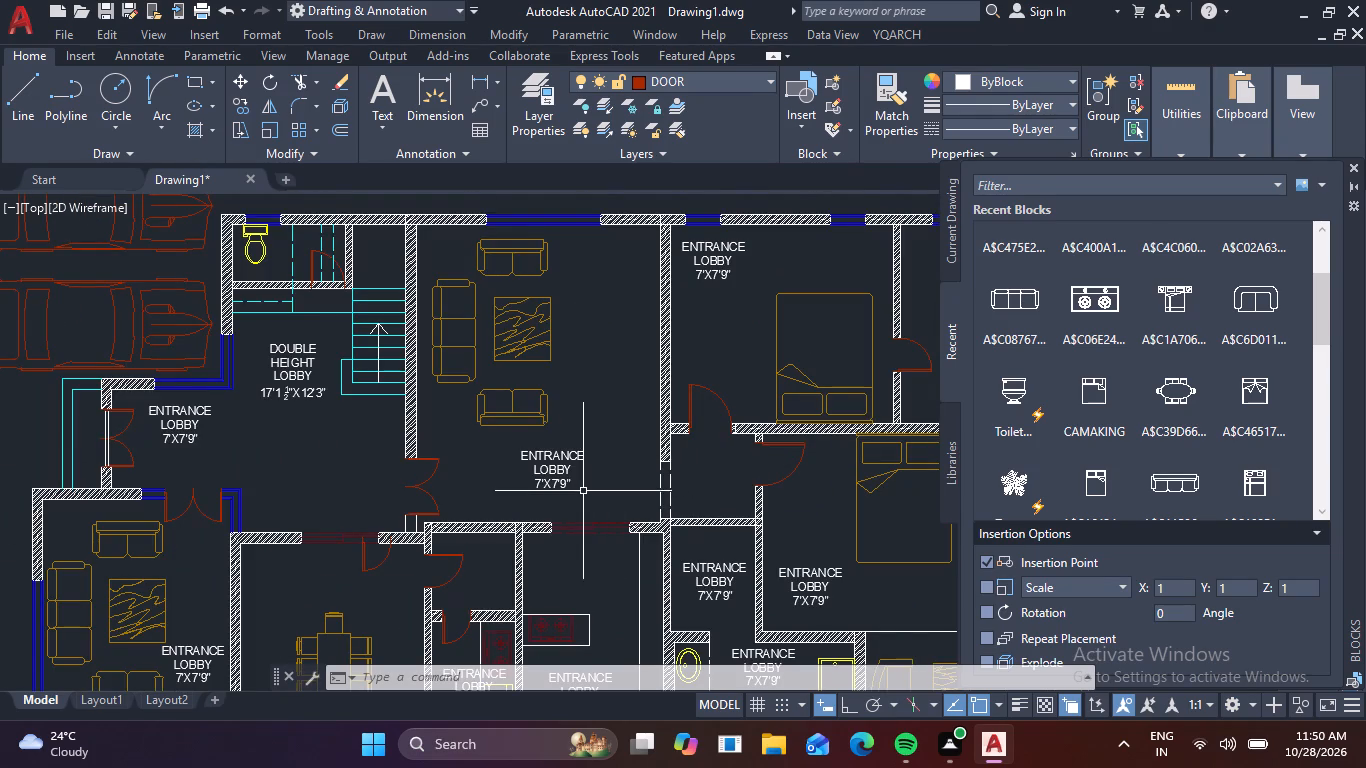
scroll(563, 480, "up", 1)
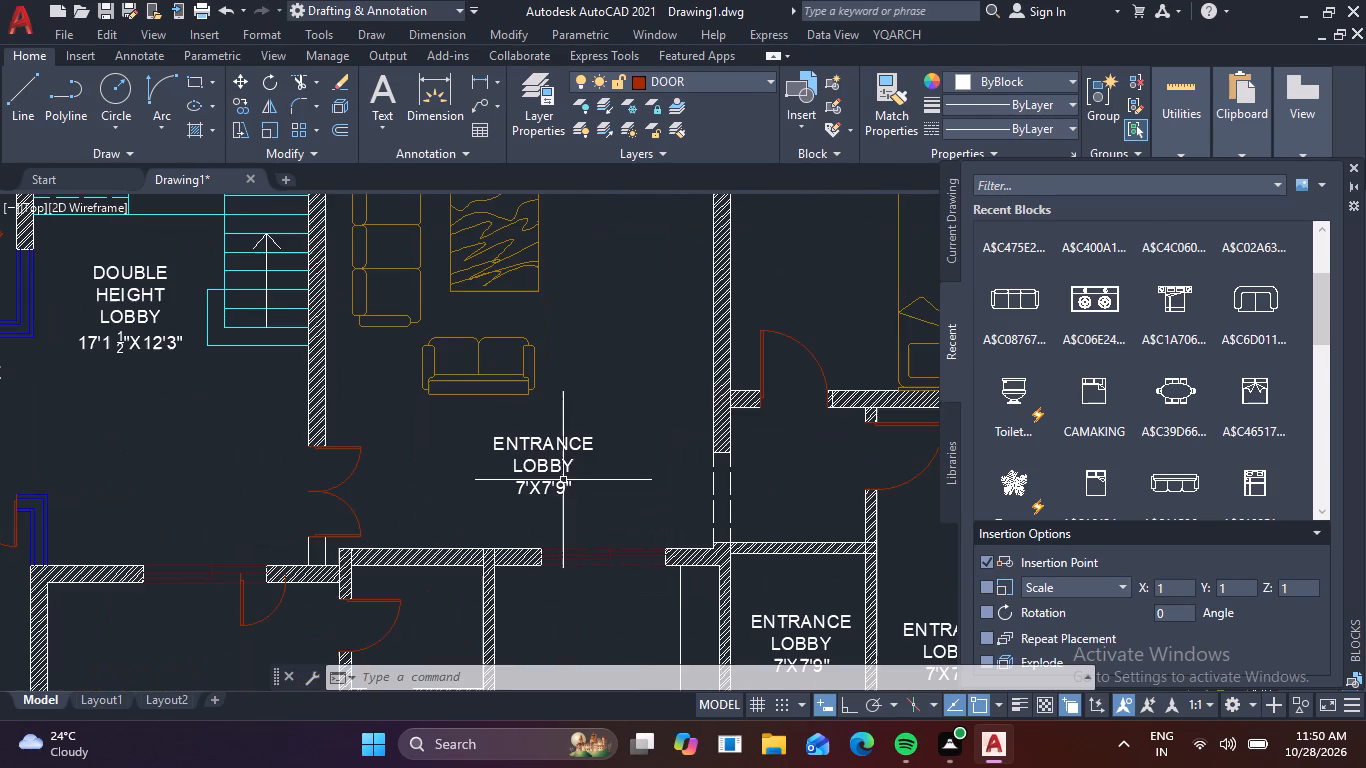
double_click(552, 473)
left_click(584, 493)
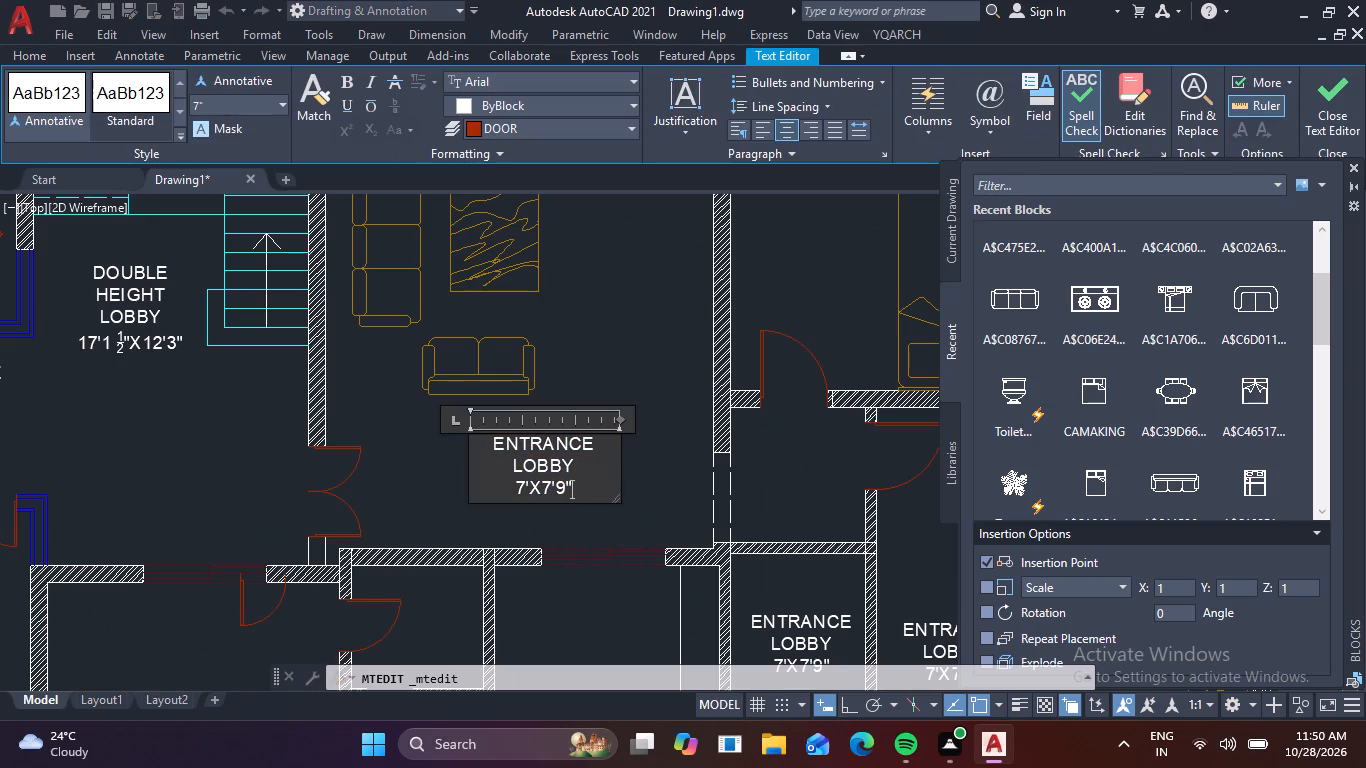
key("BackSpace")
key("BackSpace")
key("BackSpace")
key("BackSpace")
key("BackSpace")
key("BackSpace")
key("BackSpace")
key("BackSpace")
key("BackSpace")
key("BackSpace")
key("BackSpace")
key("BackSpace")
key("BackSpace")
key("BackSpace")
key("BackSpace")
key("BackSpace")
key("BackSpace")
key("BackSpace")
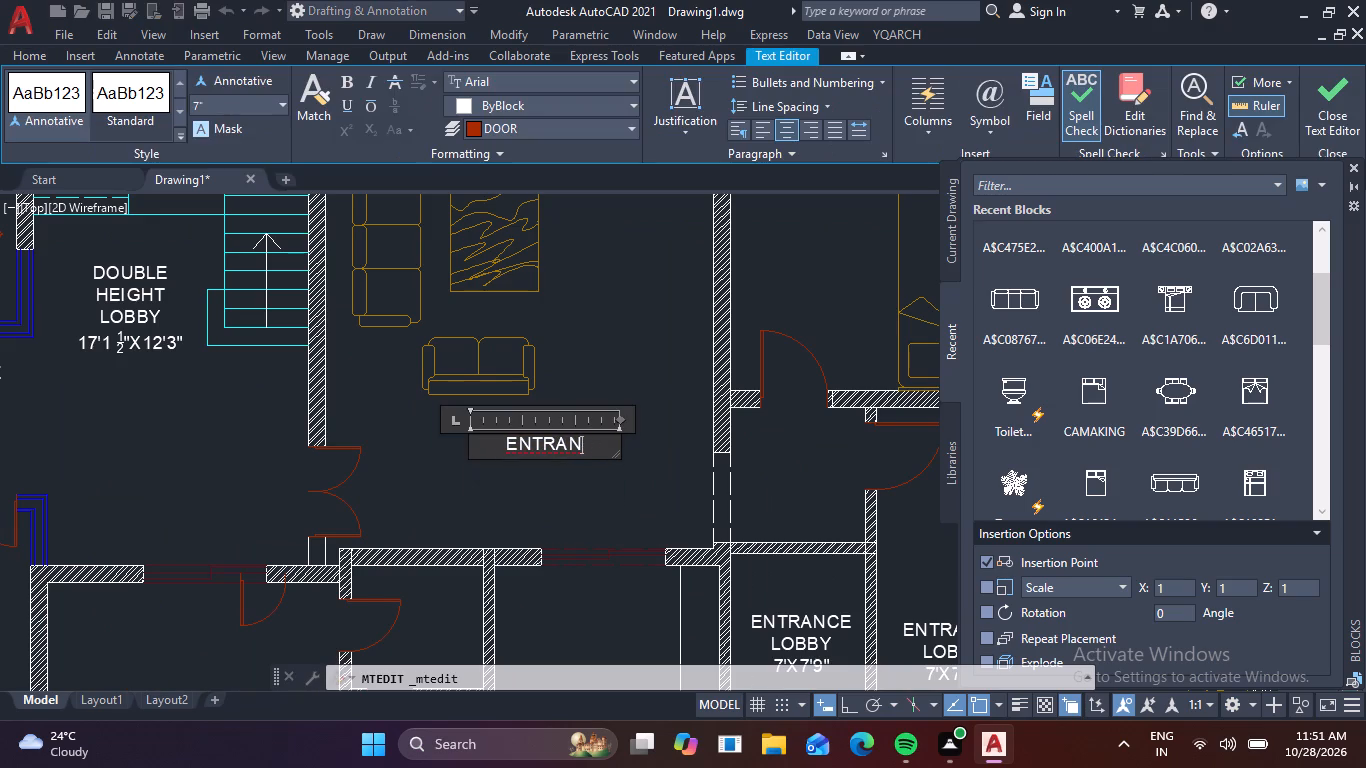
key("BackSpace")
key("BackSpace")
key("BackSpace")
key("BackSpace")
key("BackSpace")
key("BackSpace")
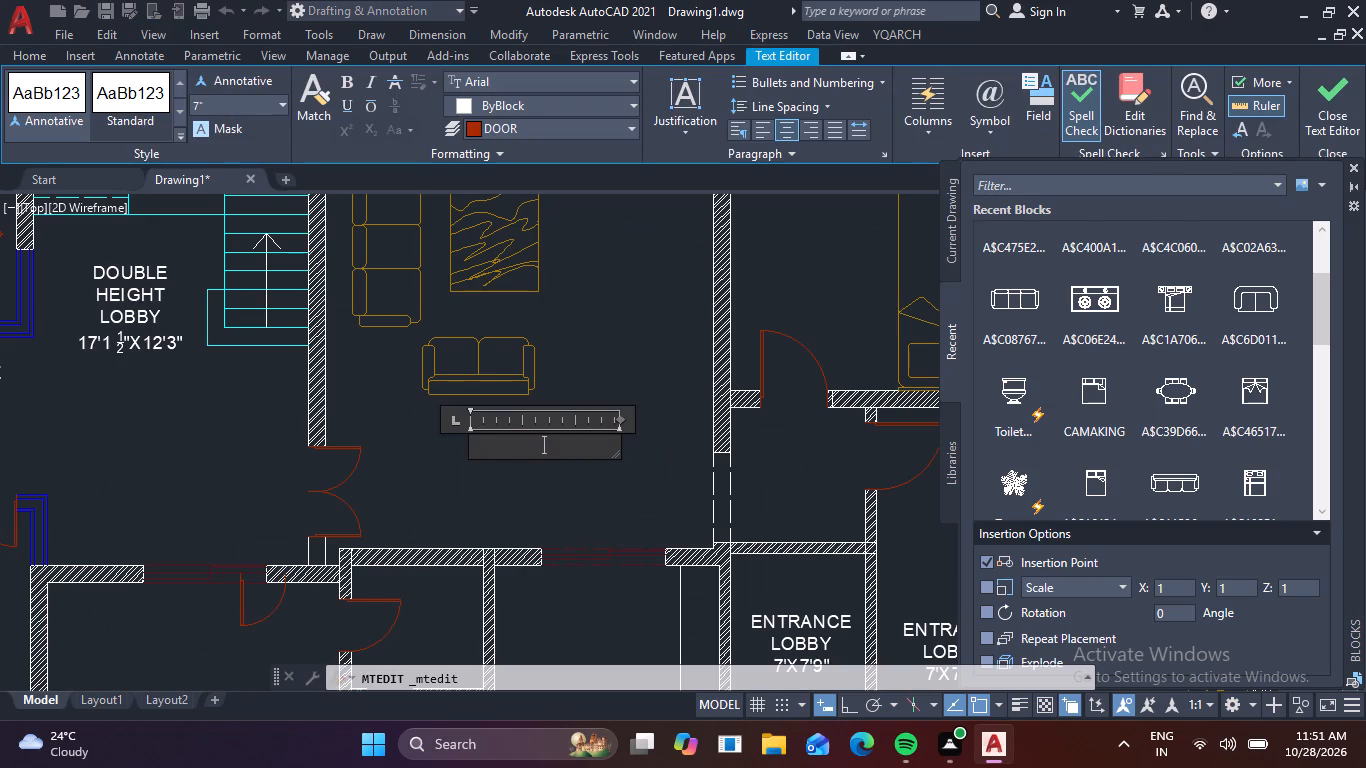
type("LO")
key("u")
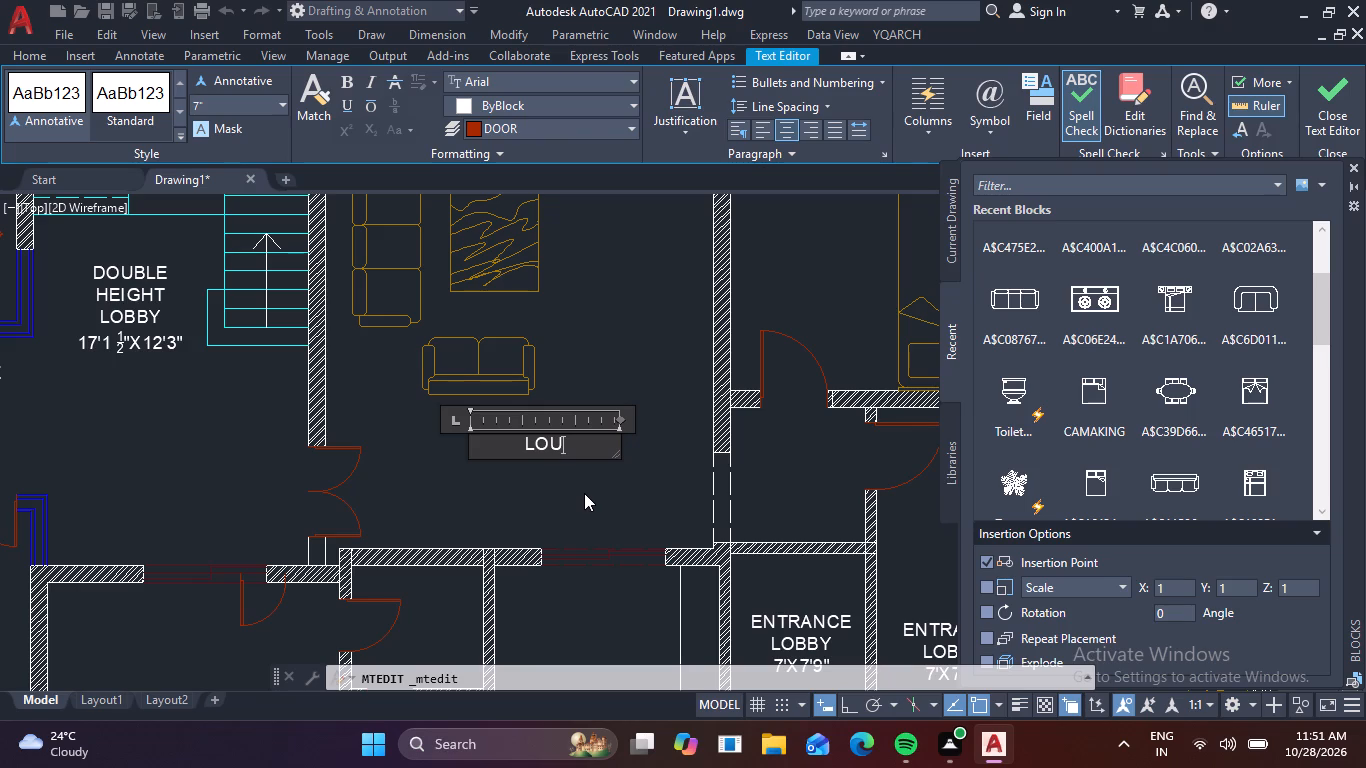
type("NGE")
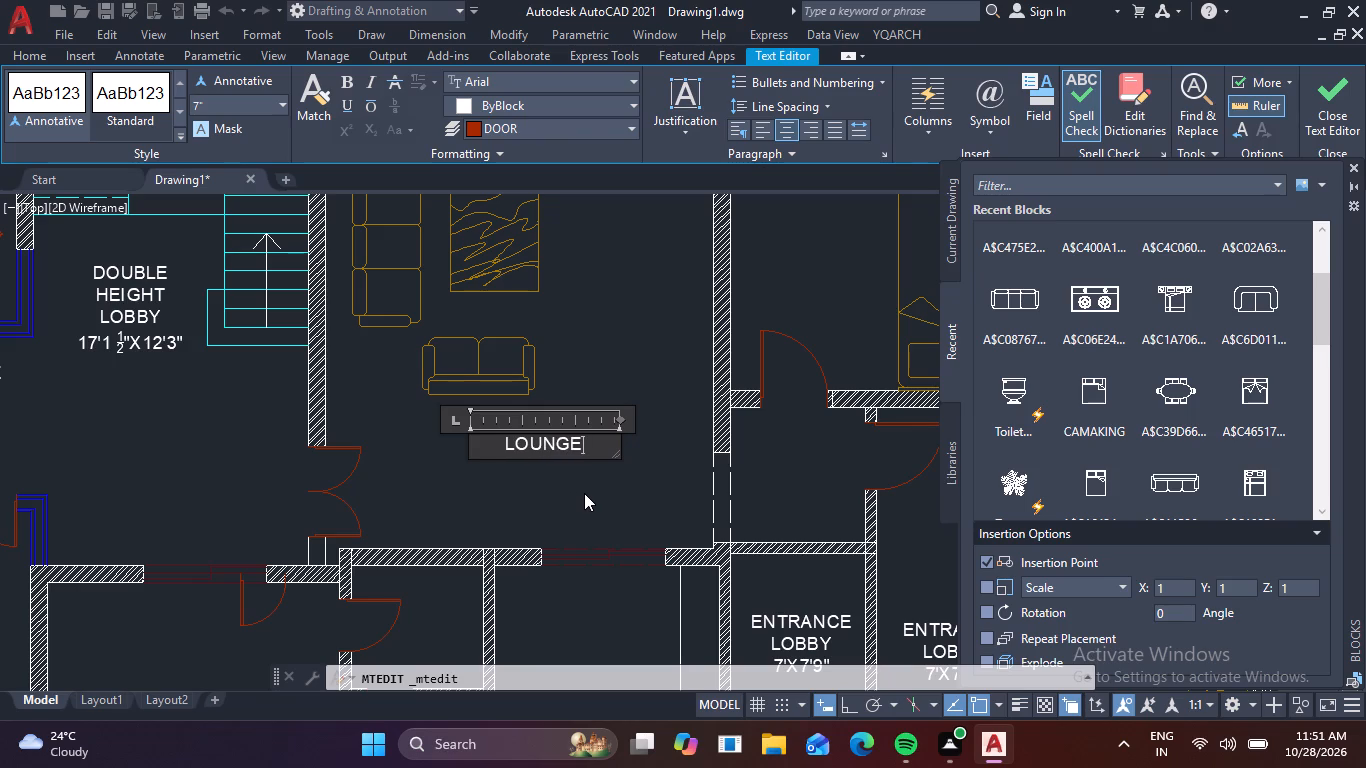
key("Return")
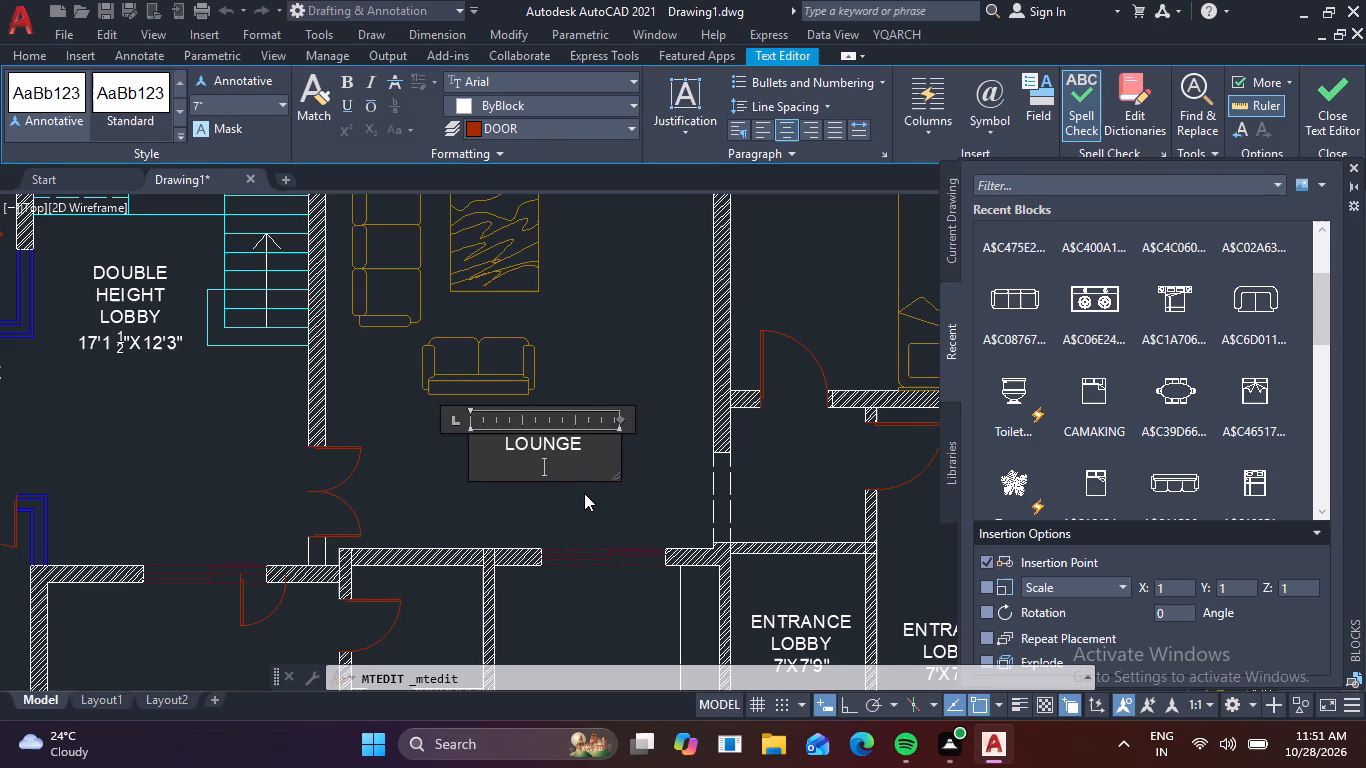
type("20")
key("apostrophe")
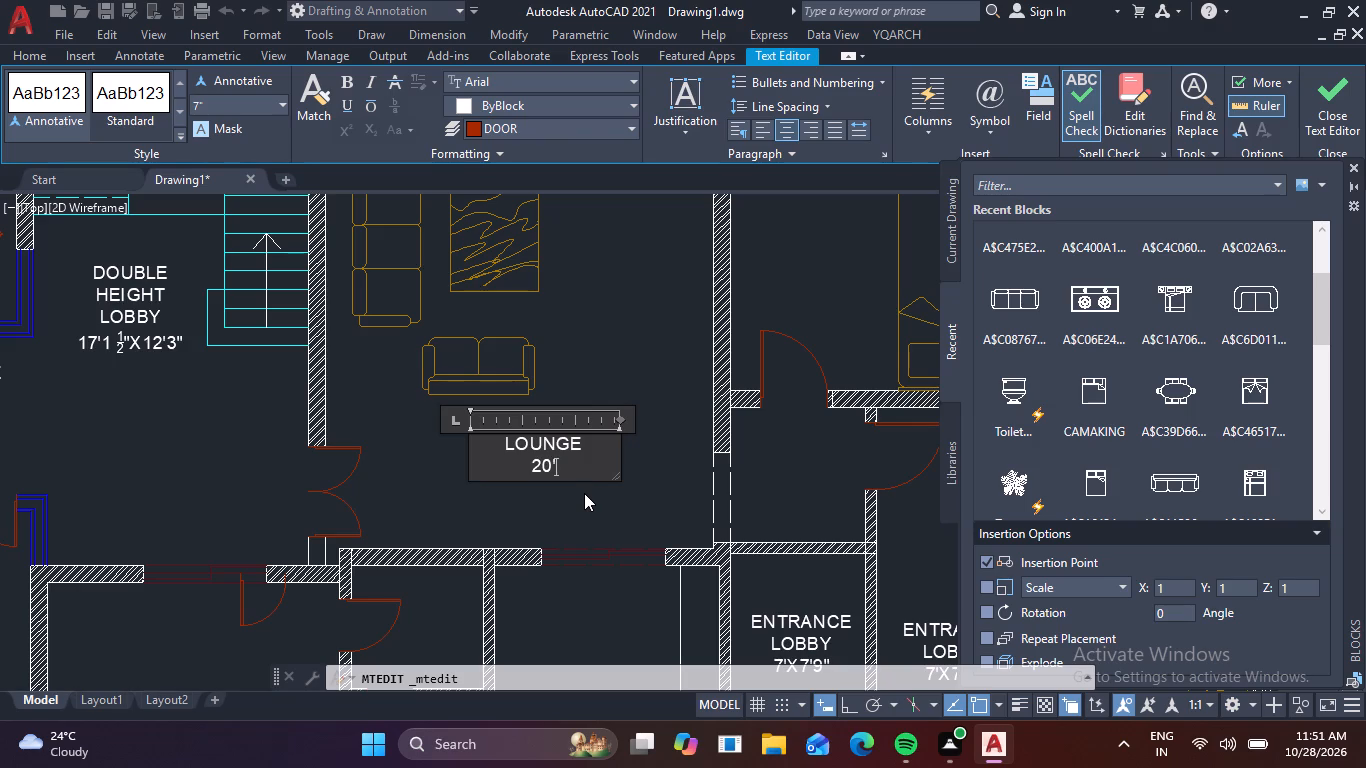
key("9")
key("apostrophe")
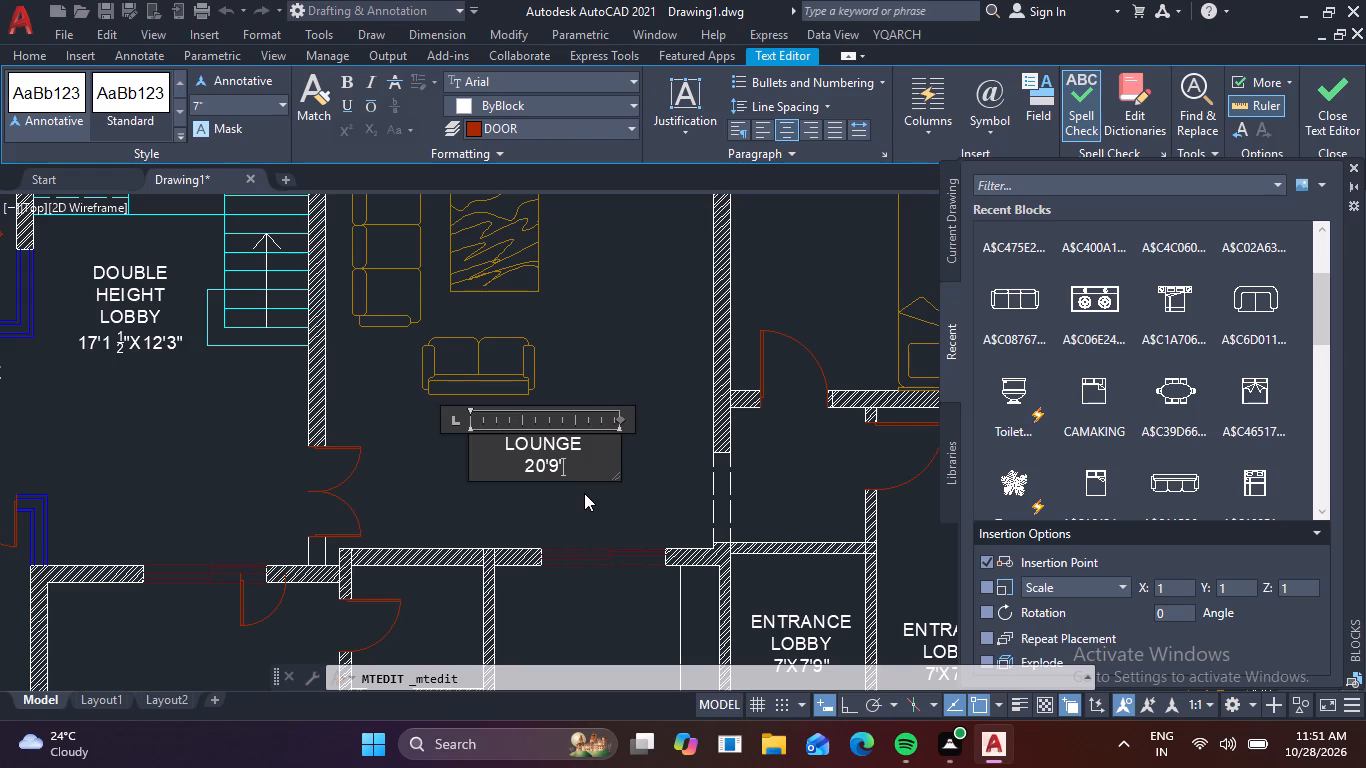
key("BackSpace")
key("shift+quotedbl")
key("x")
key("1")
type("7'")
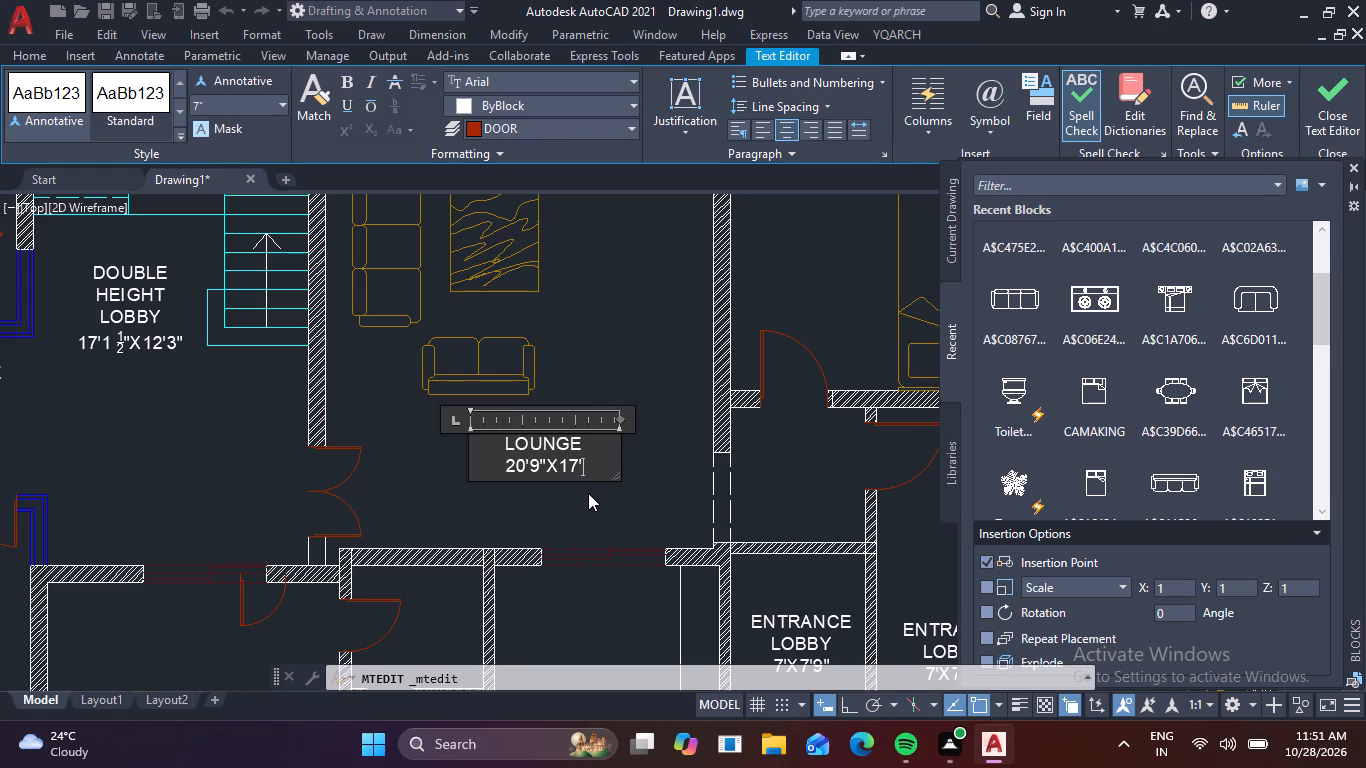
type("3'")
key("BackSpace")
key("shift+quotedbl")
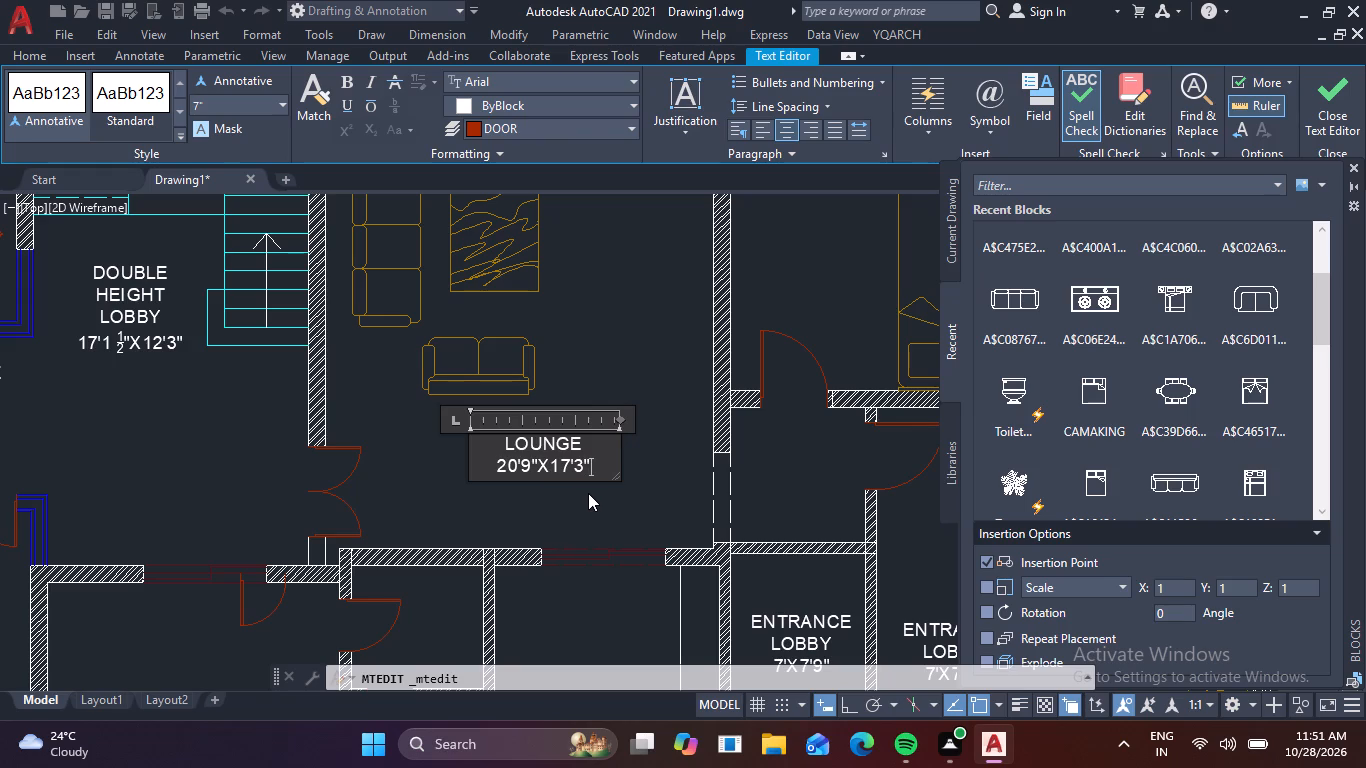
left_click(624, 348)
Replace the label in the upper bedroom beside the lounge with BED ROOM and the size 14'X16' beneath.
middle_click_drag(624, 449, 382, 648)
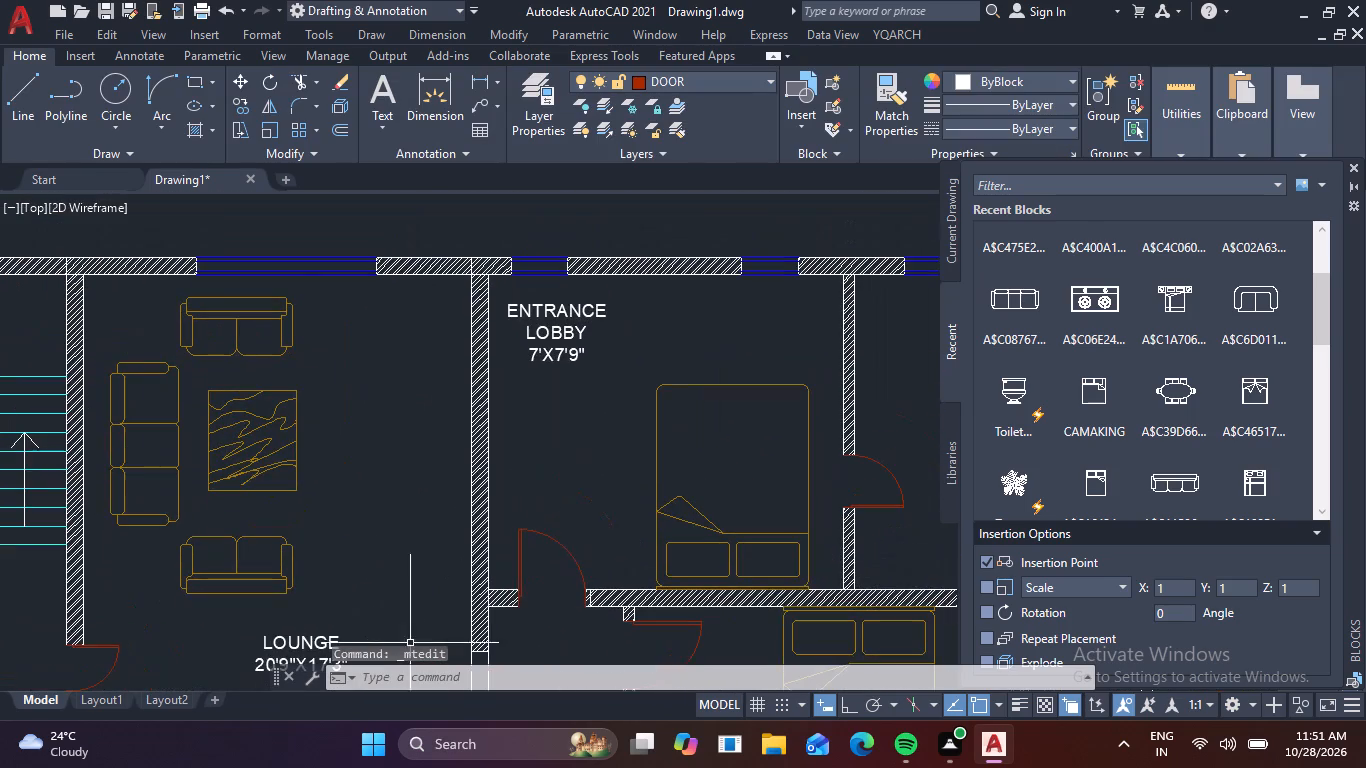
scroll(571, 360, "up", 1)
double_click(571, 352)
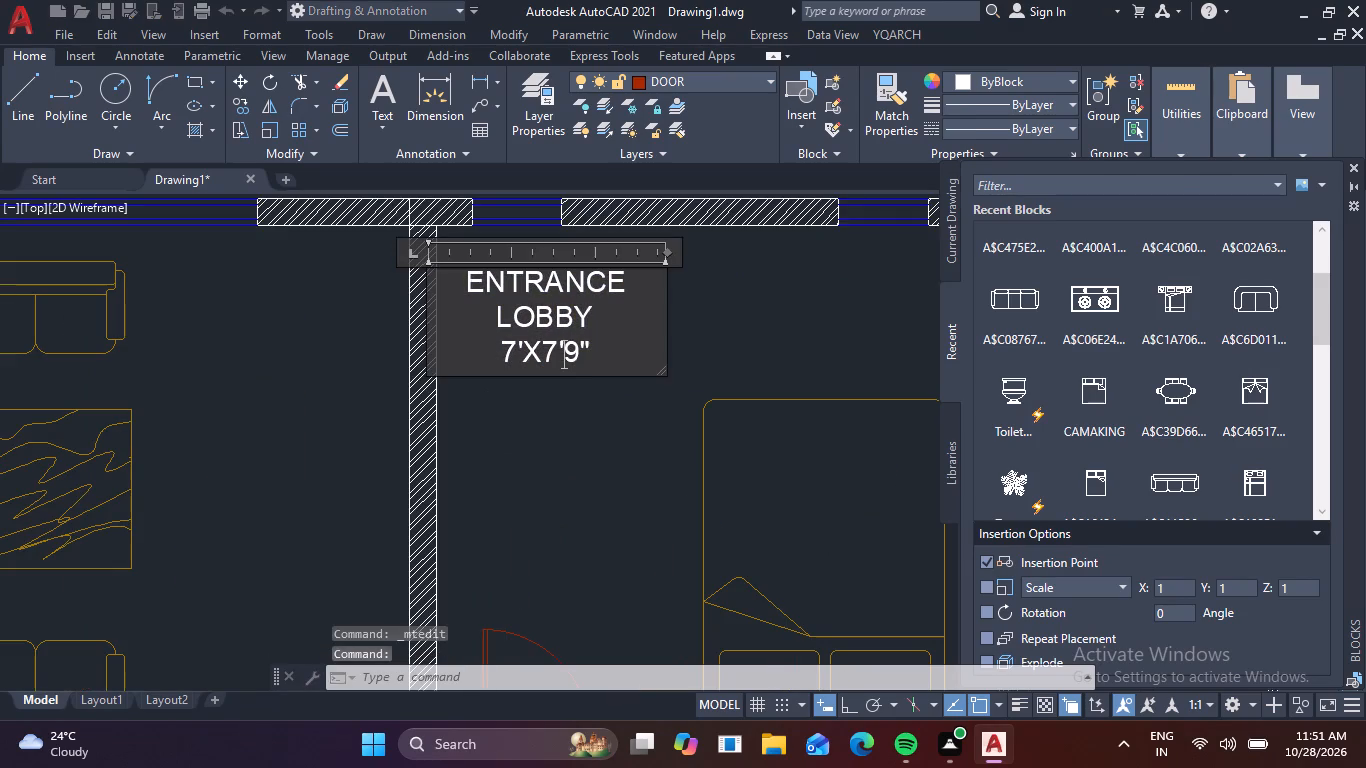
left_click(617, 355)
key("BackSpace")
key("BackSpace")
key("BackSpace")
key("BackSpace")
key("BackSpace")
key("BackSpace")
key("BackSpace")
key("BackSpace")
key("BackSpace")
key("BackSpace")
key("BackSpace")
key("BackSpace")
key("BackSpace")
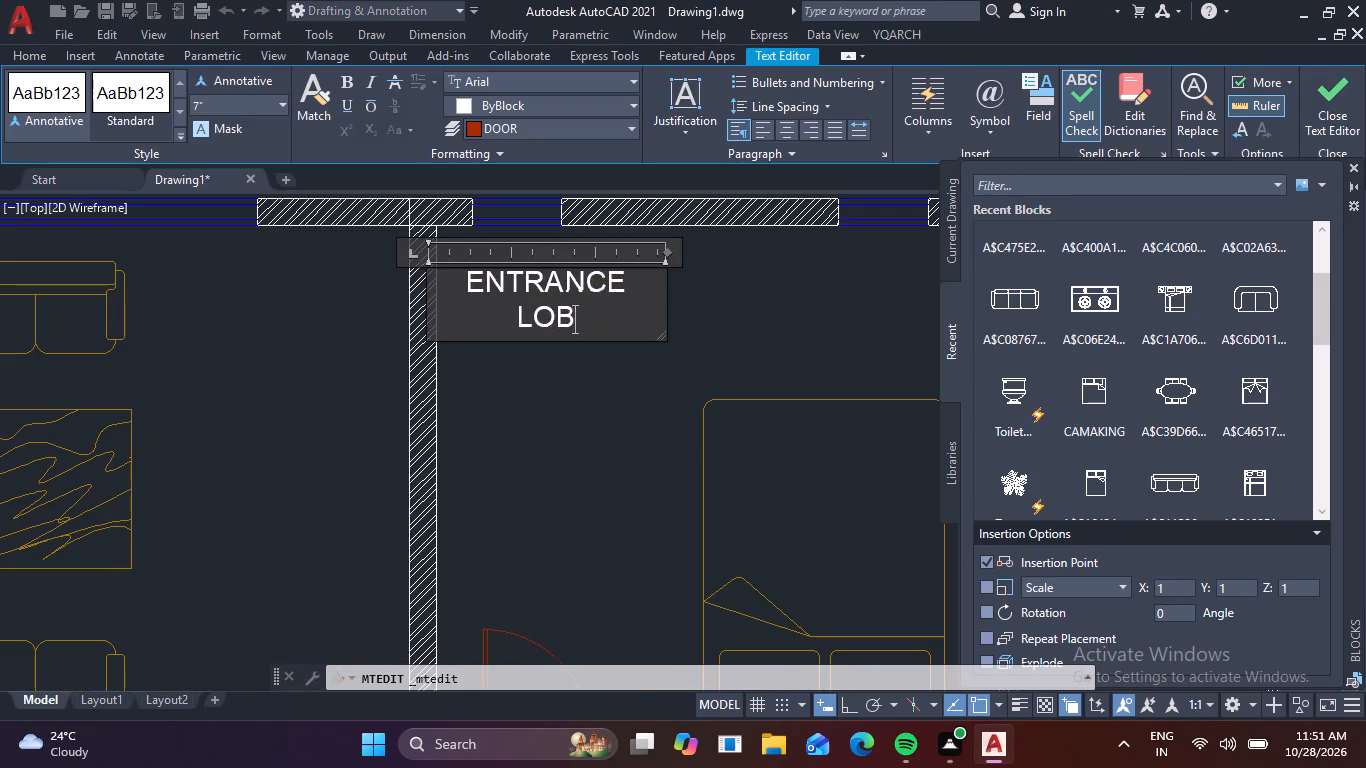
key("BackSpace")
key("BackSpace")
key("BackSpace")
key("BackSpace")
key("BackSpace")
key("BackSpace")
key("BackSpace")
key("BackSpace")
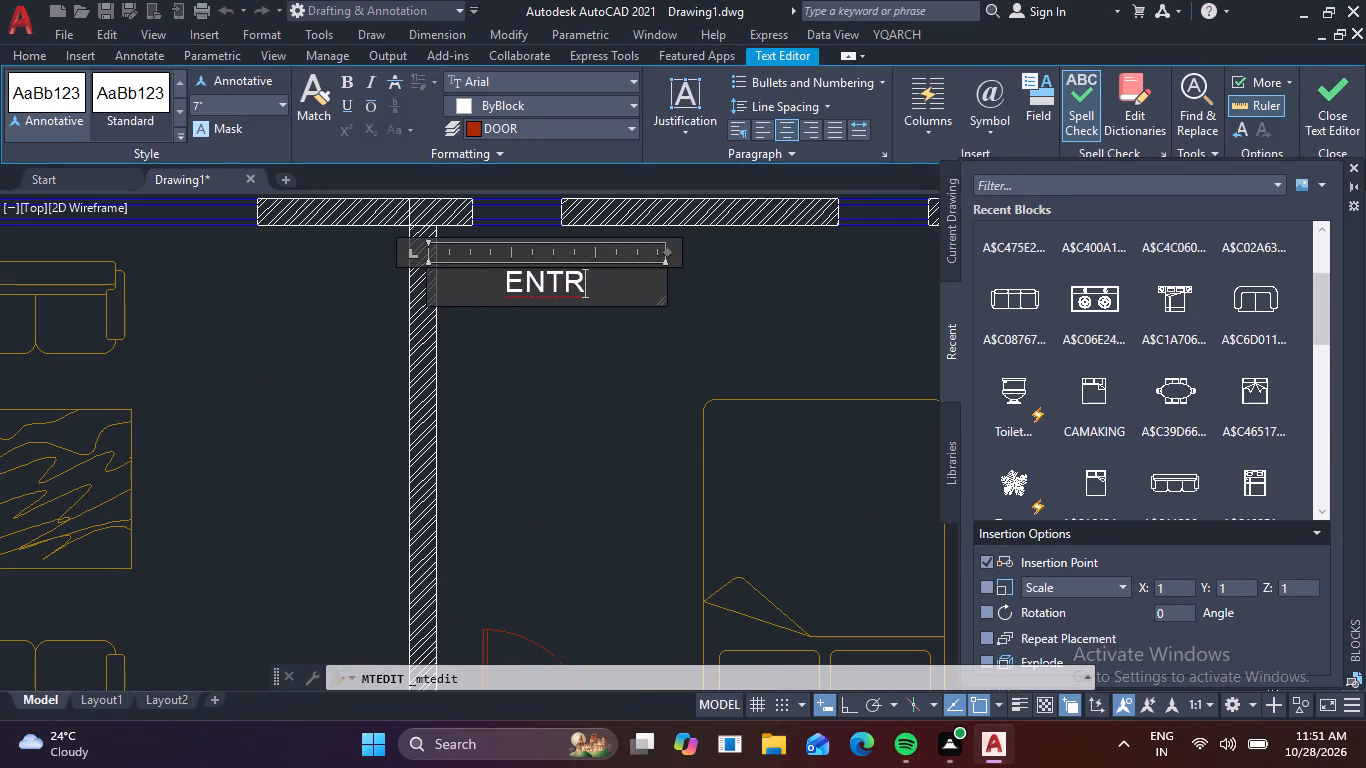
key("BackSpace")
key("BackSpace")
key("BackSpace")
key("BackSpace")
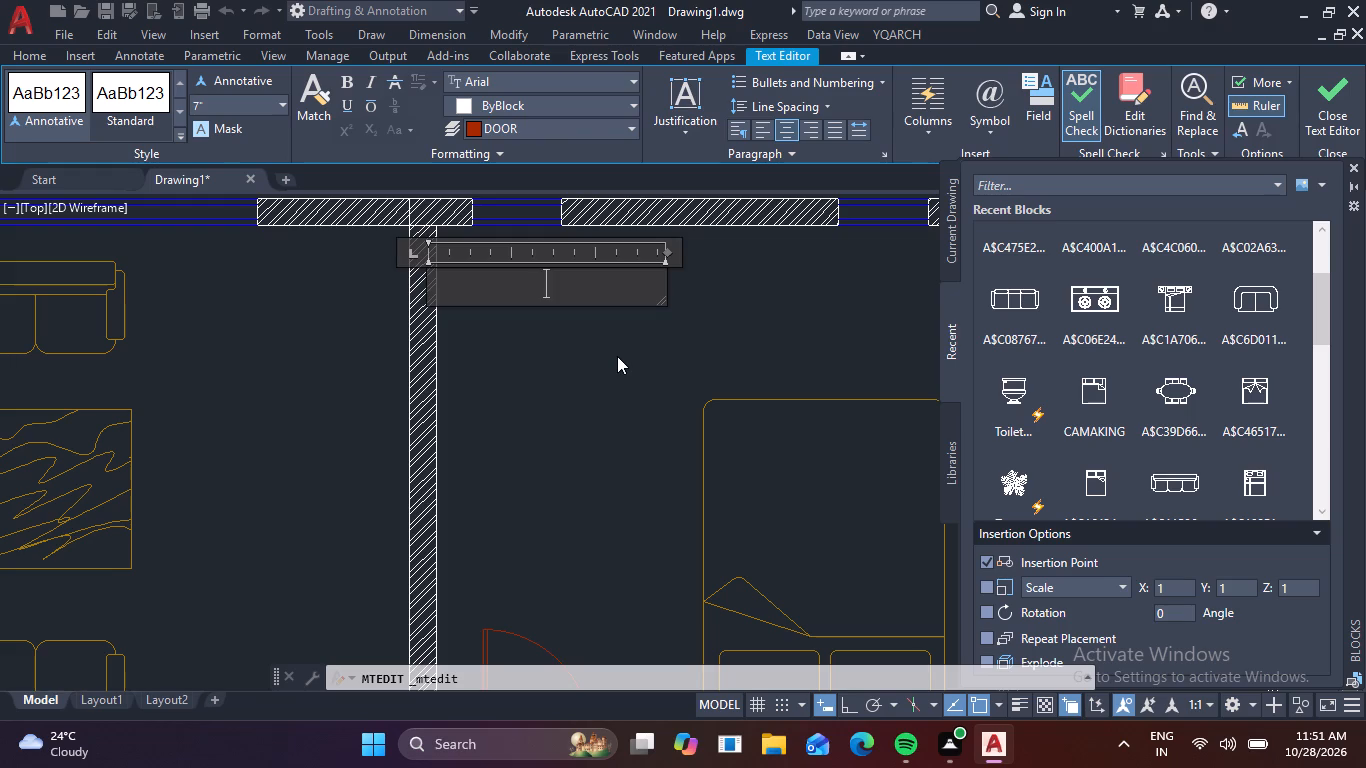
type("BED")
key("space")
type("ROOM")
key("Return")
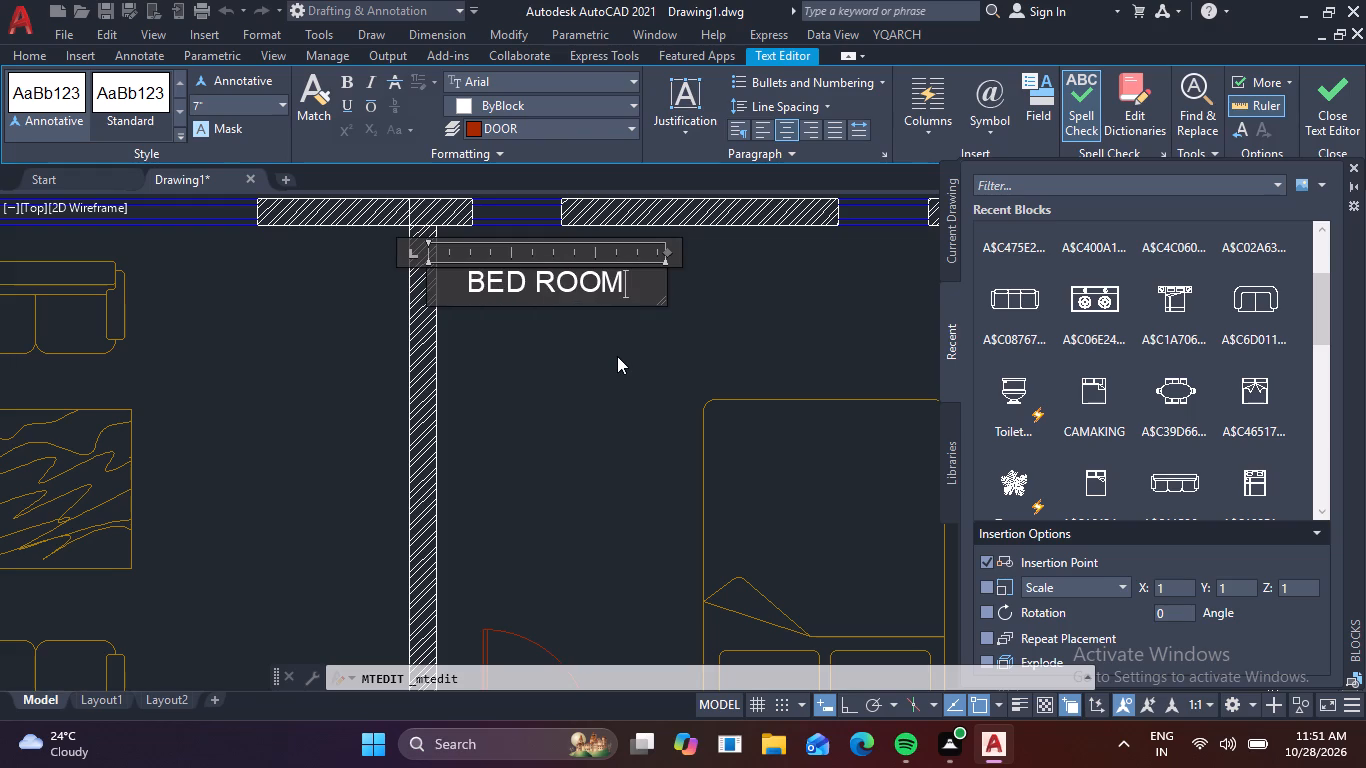
type("14'")
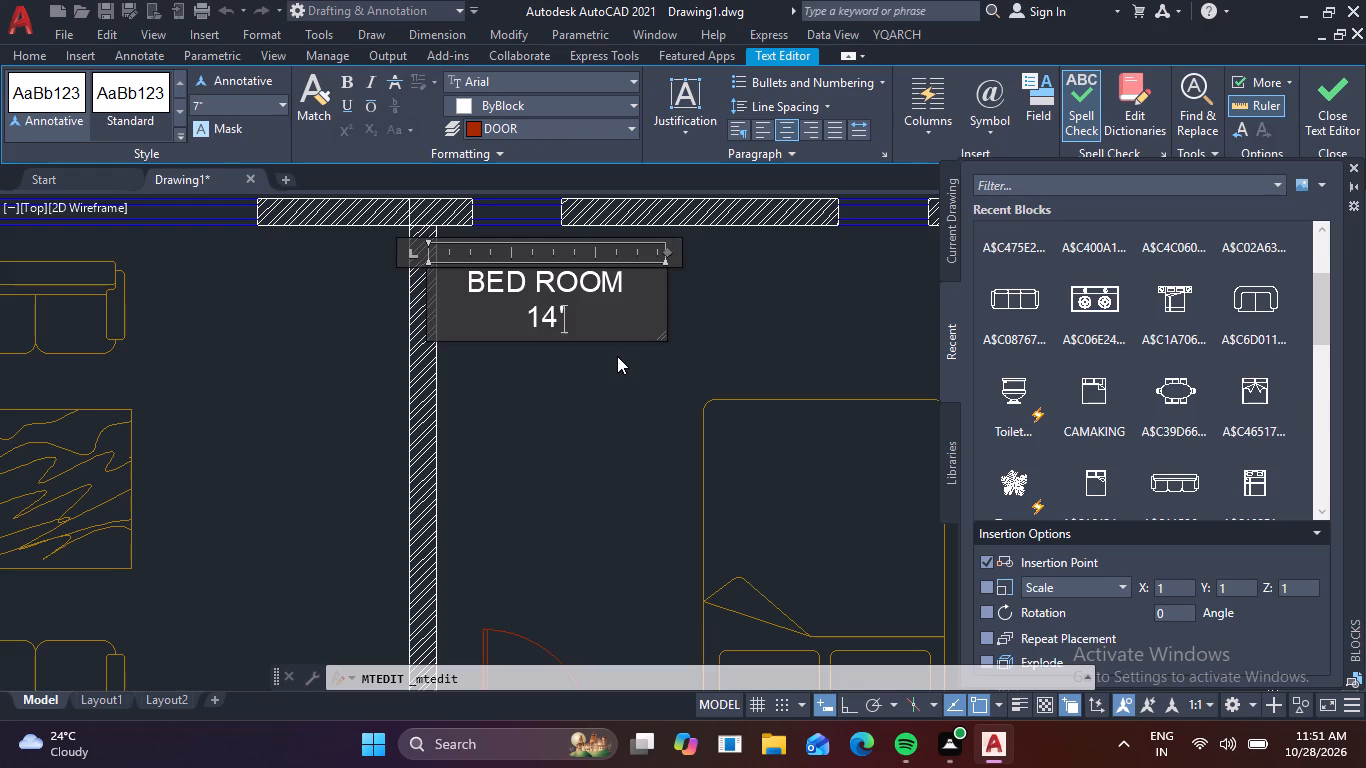
key("x")
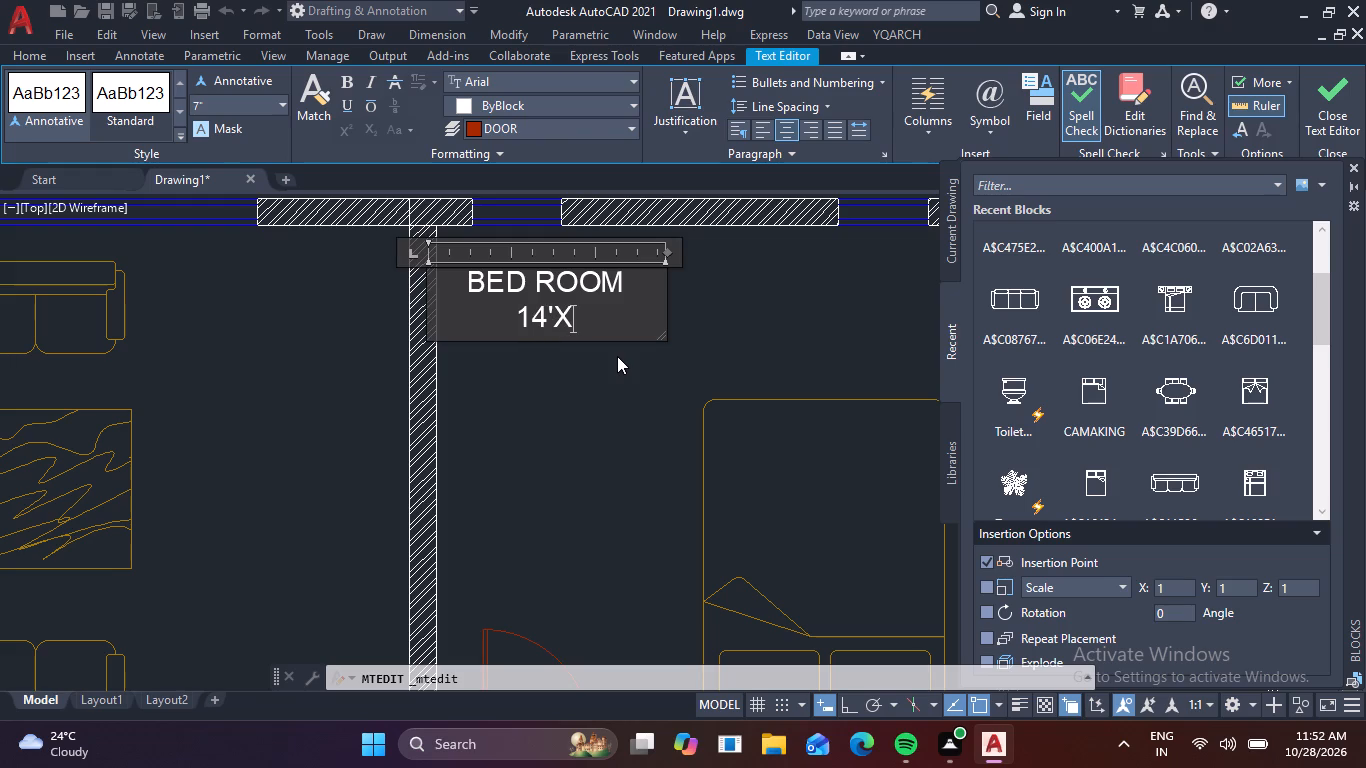
type("16")
key("apostrophe")
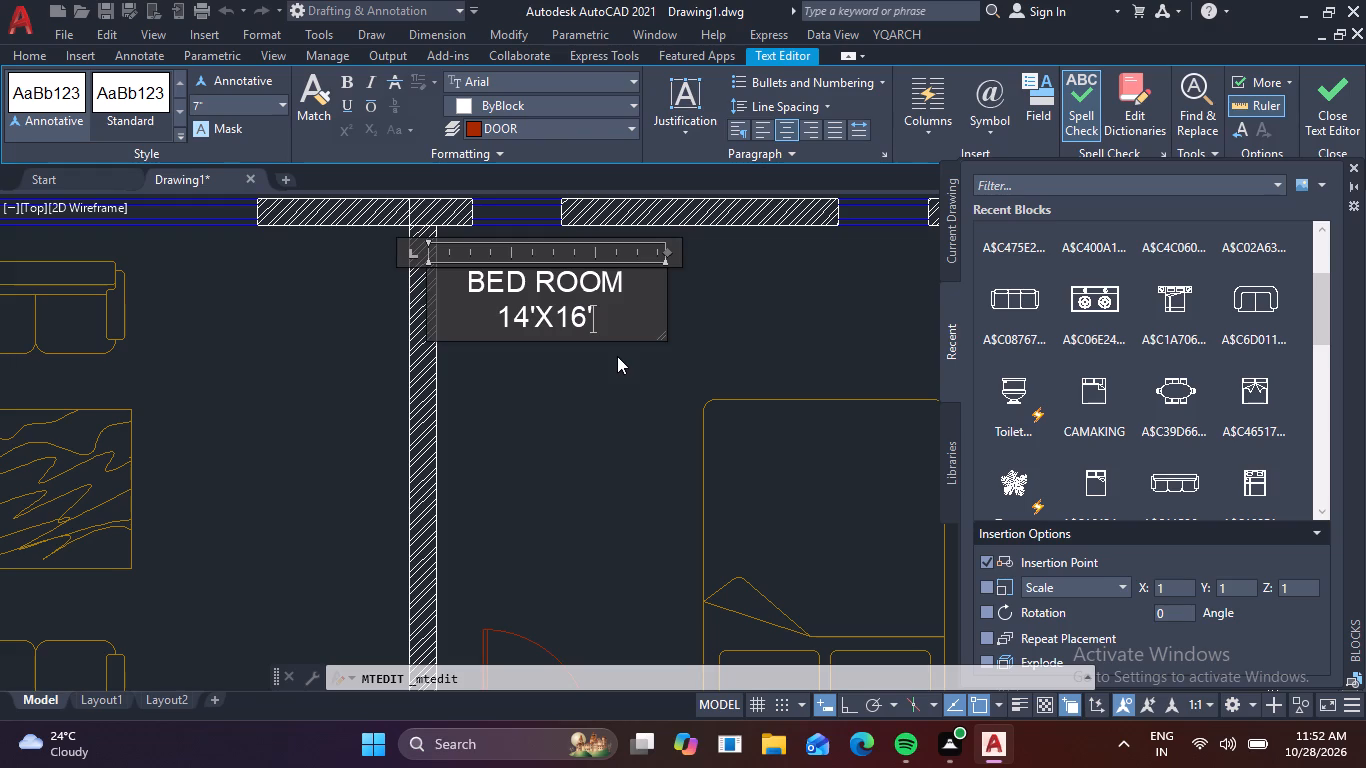
left_click(563, 421)
Copy the LOUNGE label into the small passage between the lounge and the two bedroom doors.
scroll(579, 427, "down", 1)
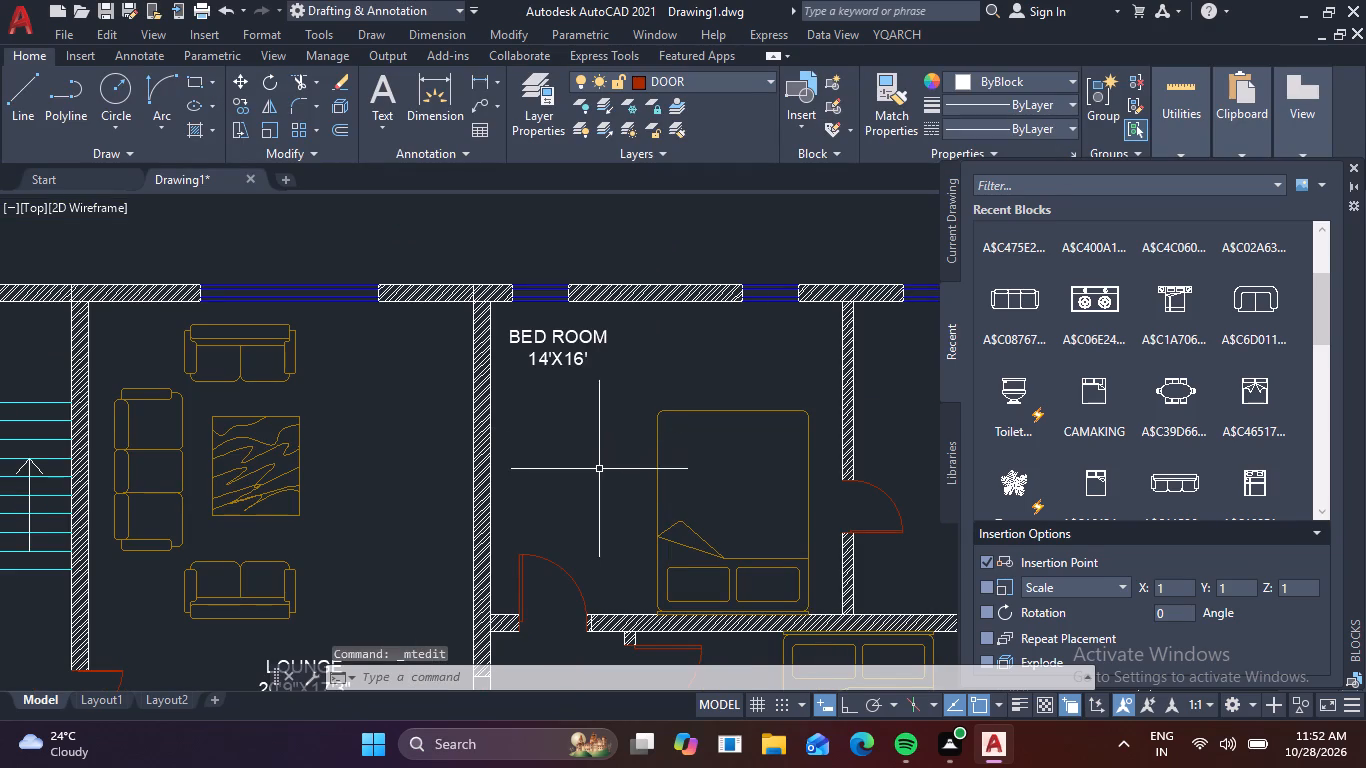
middle_click_drag(600, 495, 624, 460)
middle_click_drag(667, 350, 677, 335)
middle_click_drag(644, 421, 699, 327)
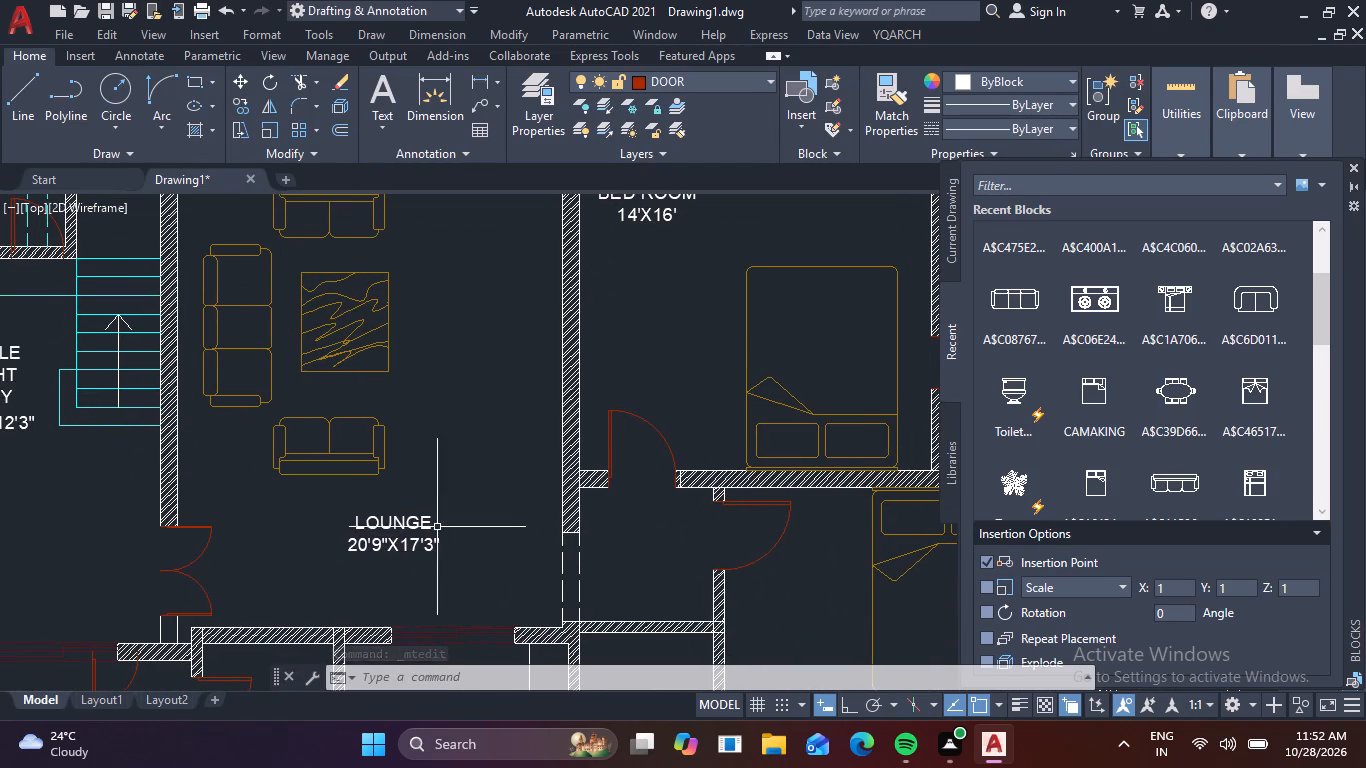
scroll(622, 518, "down", 1)
middle_click_drag(665, 545, 651, 474)
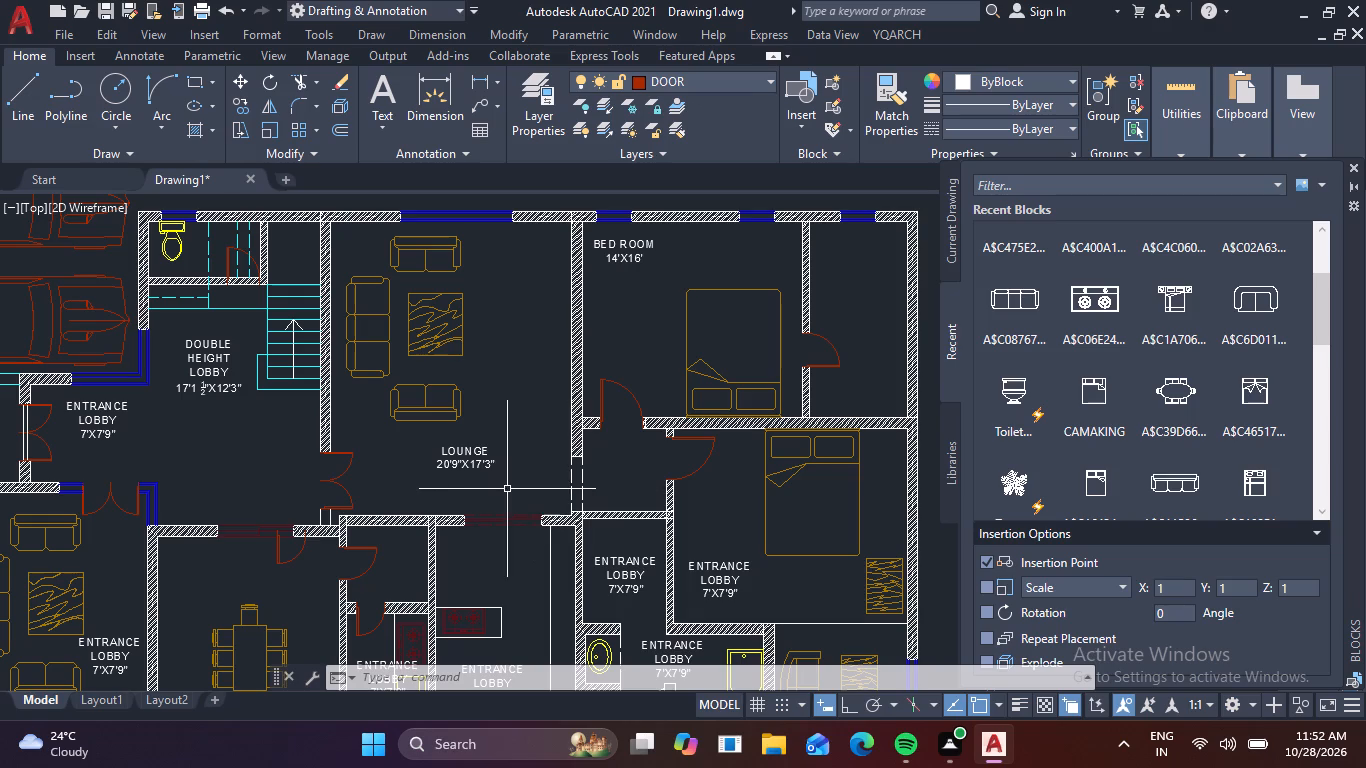
left_click(485, 466)
key("c")
type("O")
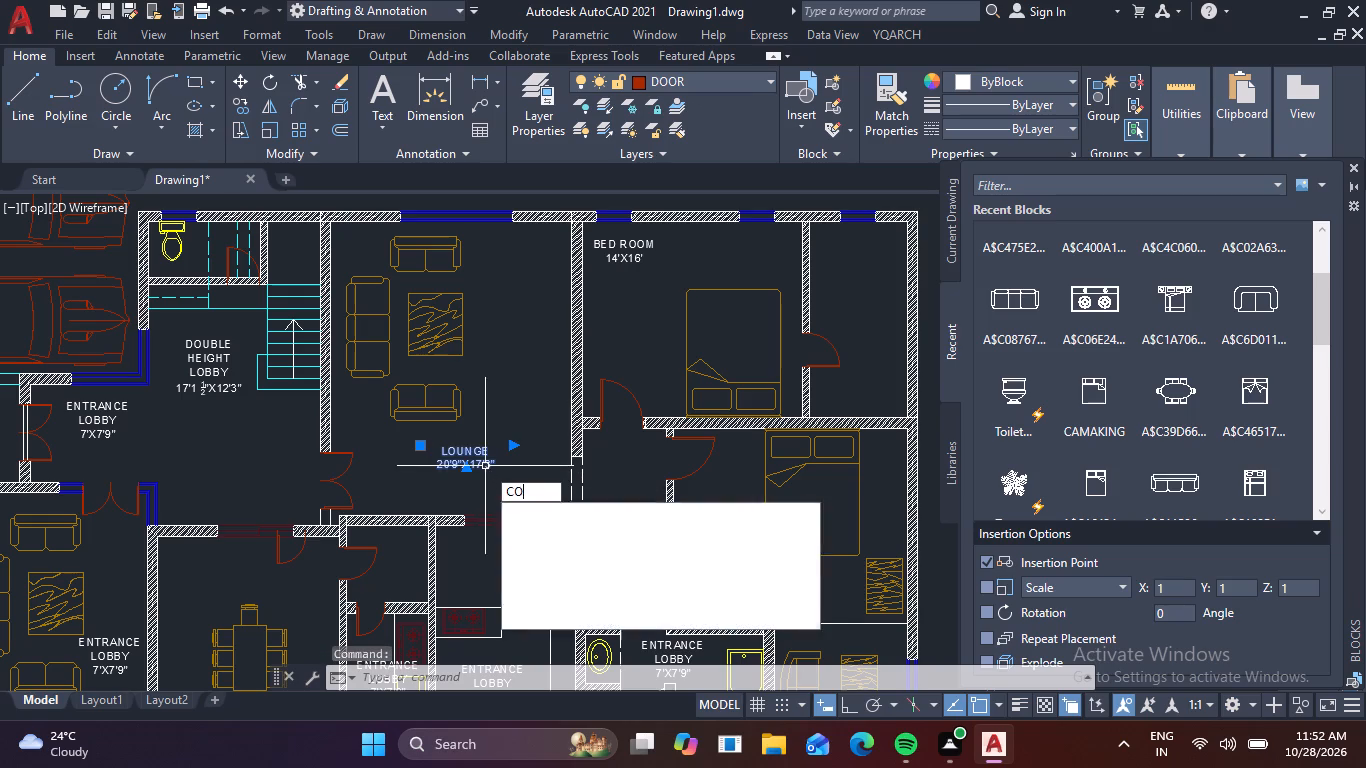
key("space")
scroll(467, 463, "up", 2)
left_click(460, 460)
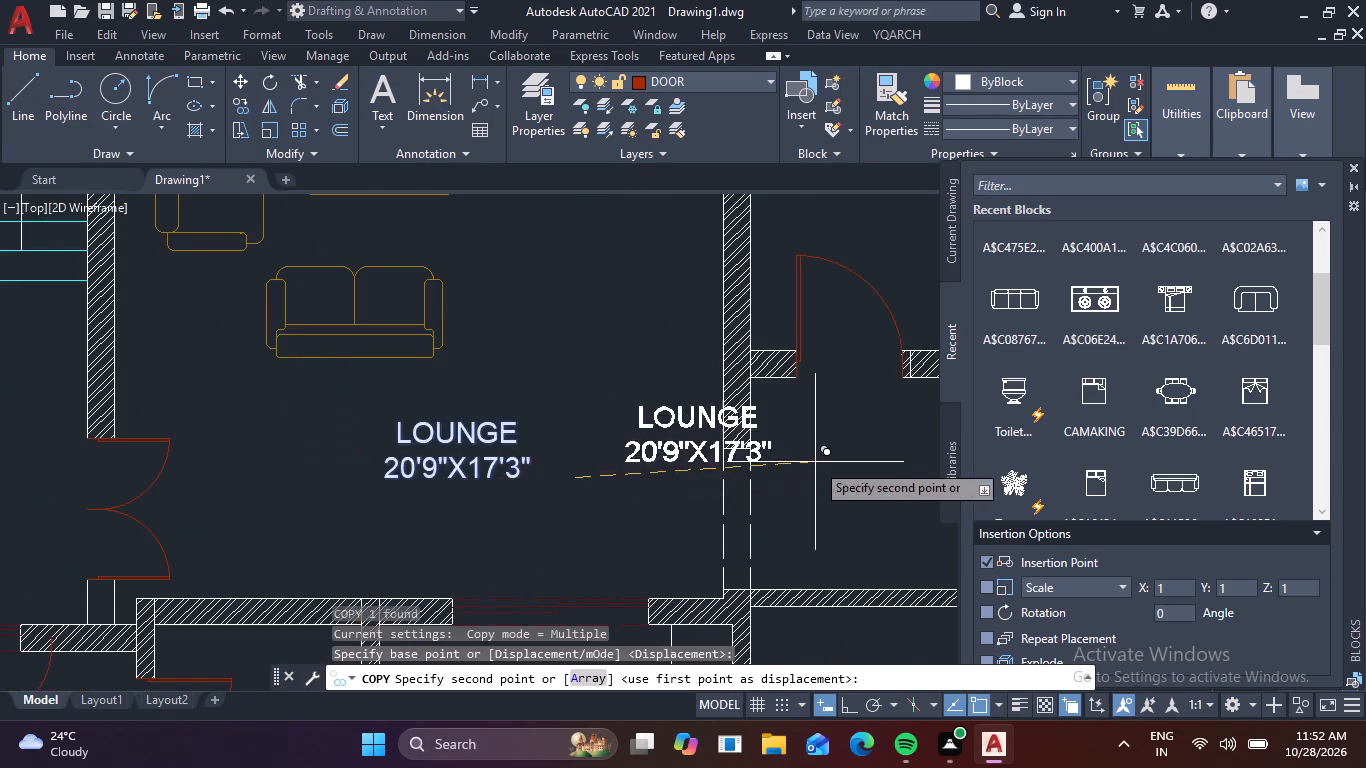
scroll(801, 484, "down", 1)
middle_click_drag(790, 499, 585, 502)
scroll(703, 495, "up", 1)
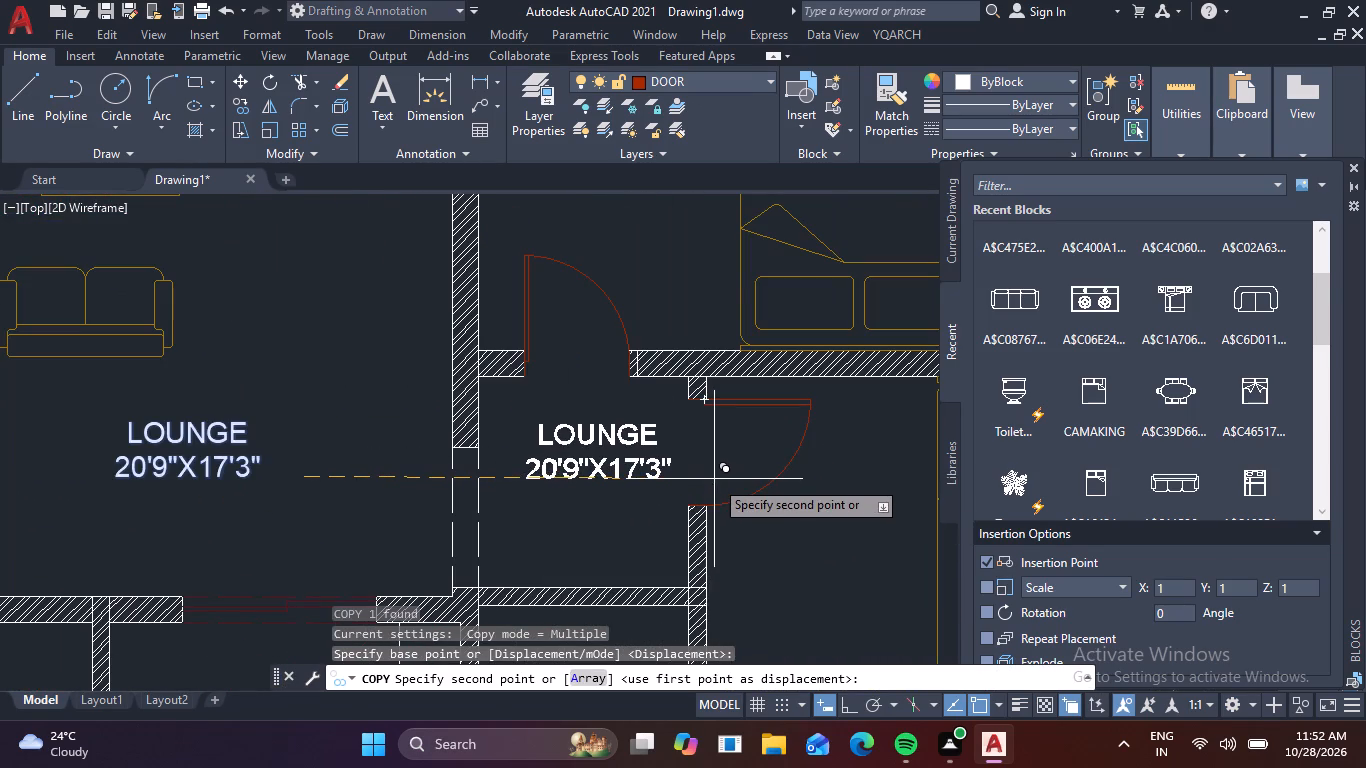
left_click(715, 479)
key("Escape")
Replace the copied LOUNGE label in the small passage with LOBBY and the size 6'X6' on the line beneath.
double_click(650, 468)
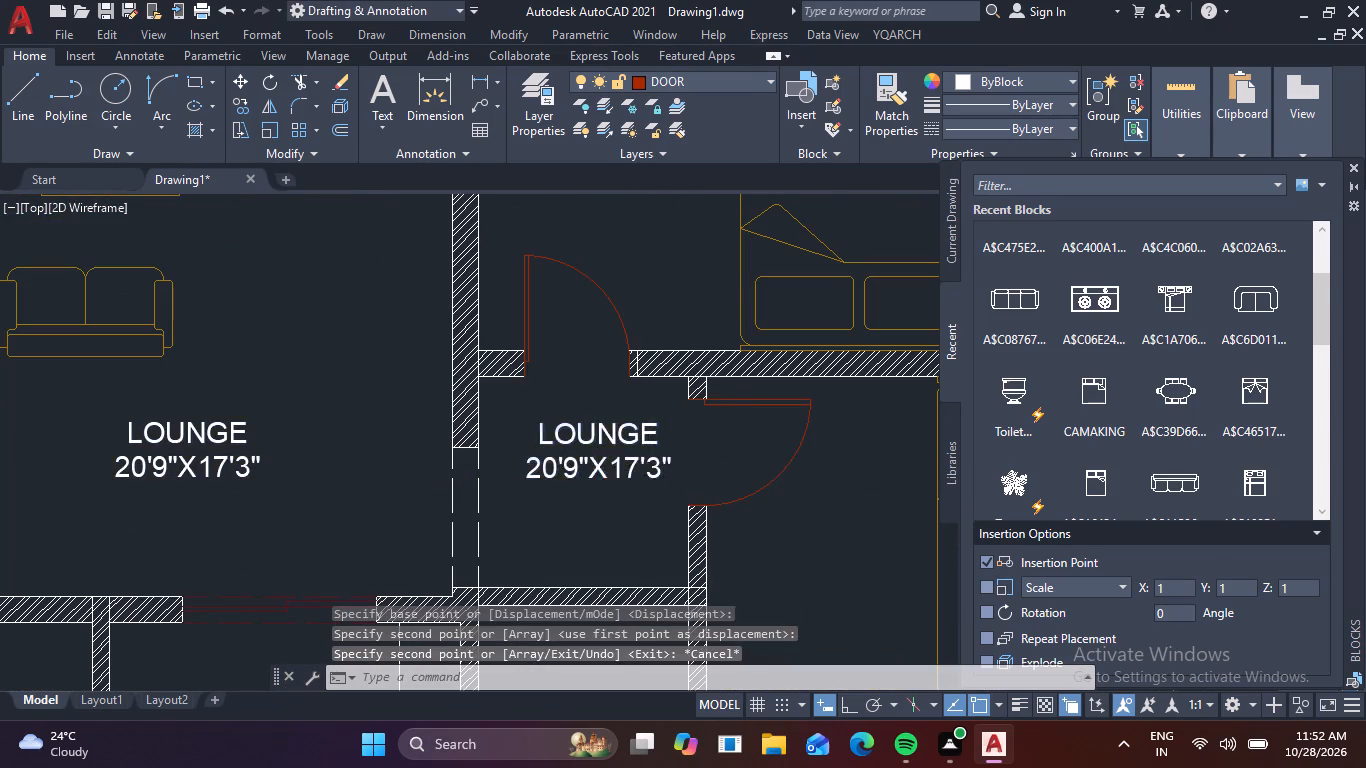
left_click(706, 464)
key("BackSpace")
key("BackSpace")
key("BackSpace")
key("BackSpace")
key("BackSpace")
key("BackSpace")
key("BackSpace")
key("BackSpace")
key("BackSpace")
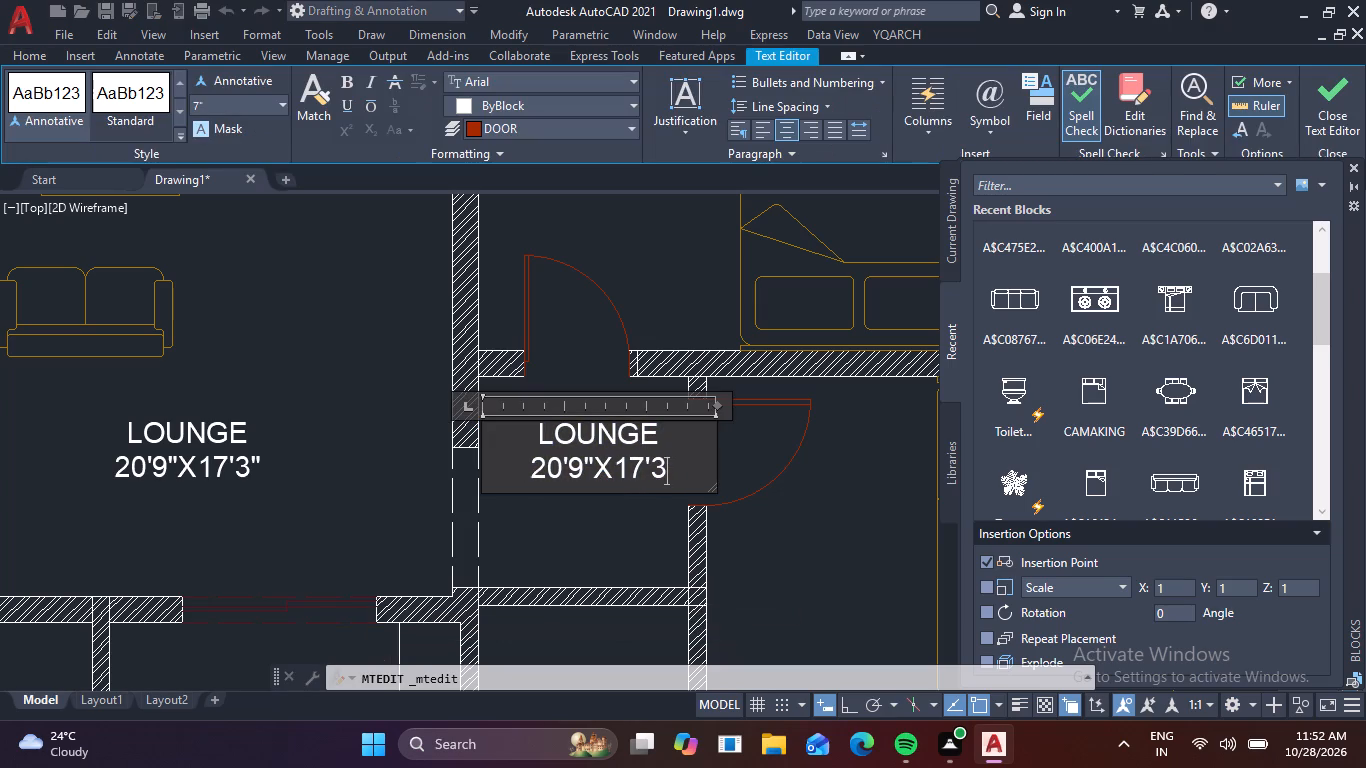
key("BackSpace")
key("BackSpace")
key("BackSpace")
key("BackSpace")
key("BackSpace")
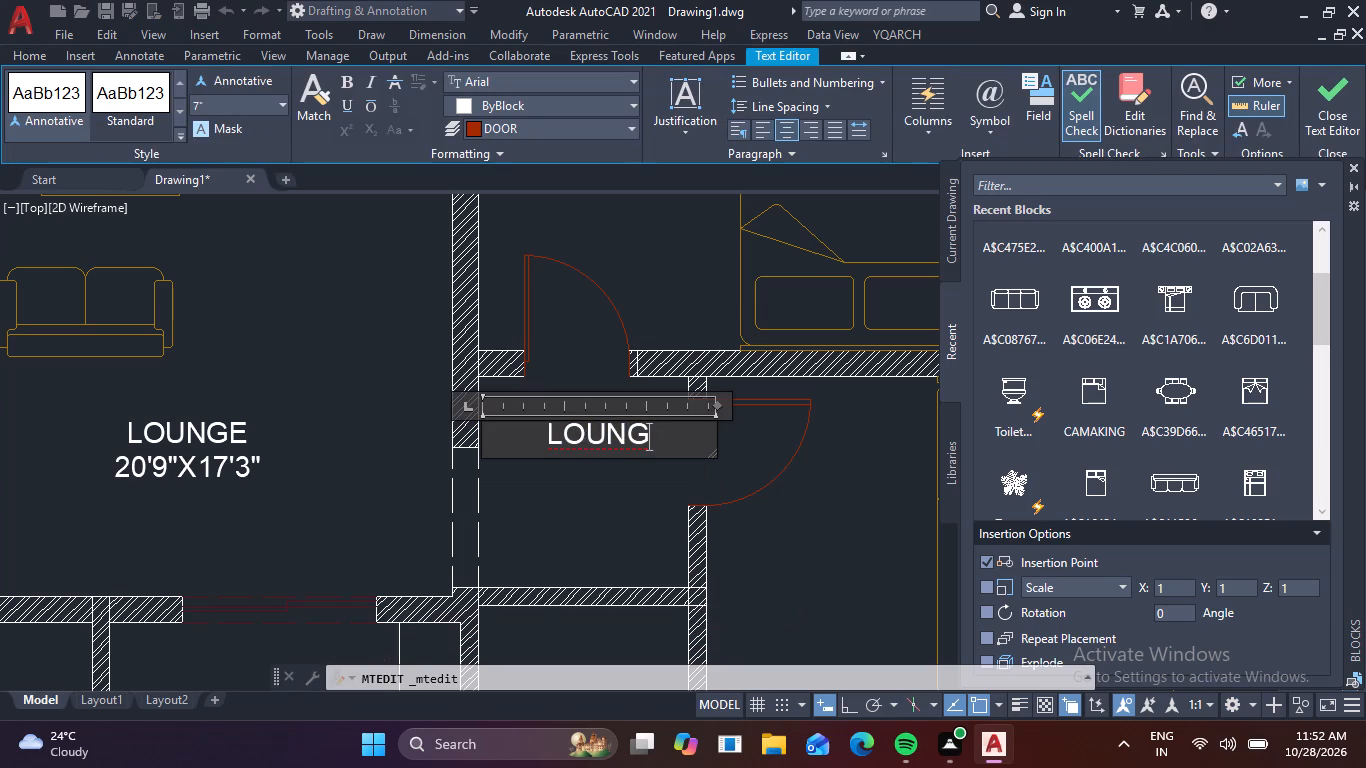
key("BackSpace")
key("BackSpace")
key("BackSpace")
key("BackSpace")
key("BackSpace")
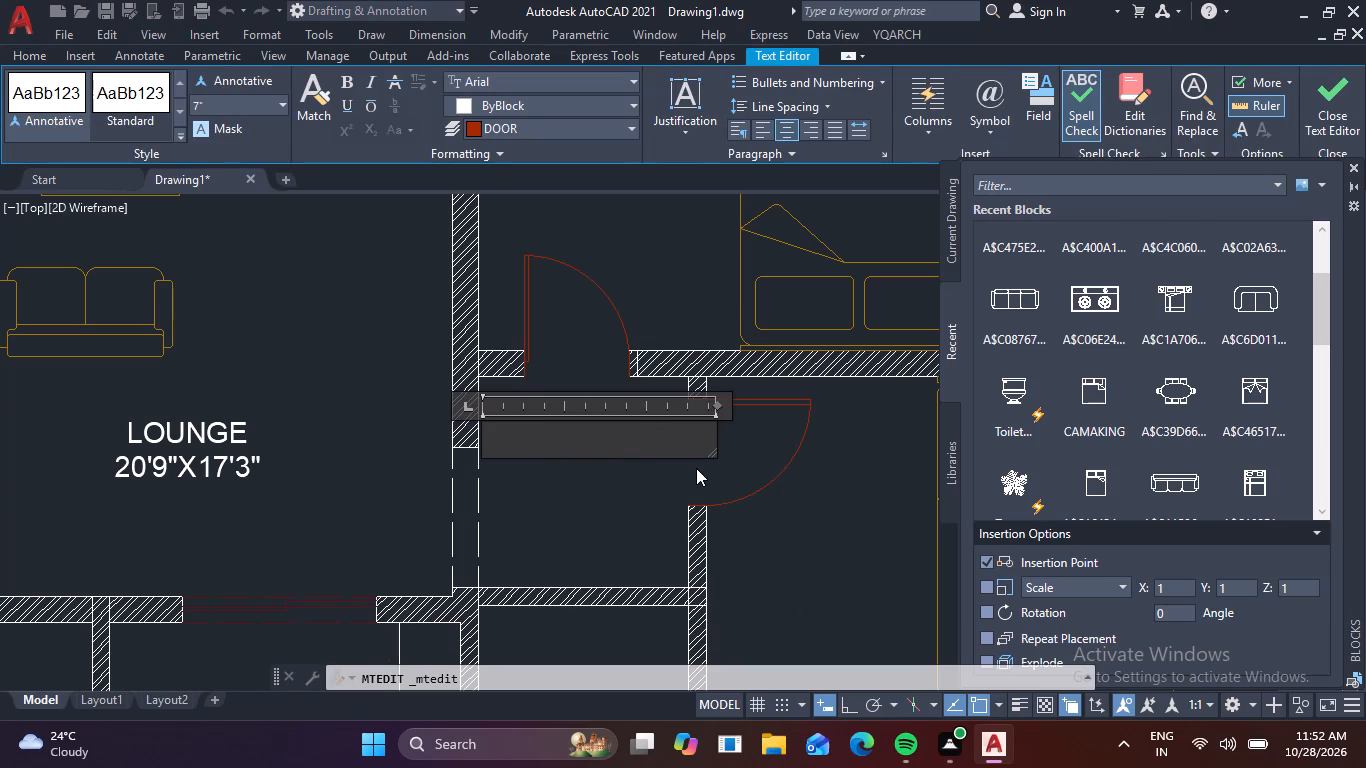
type("LOBB")
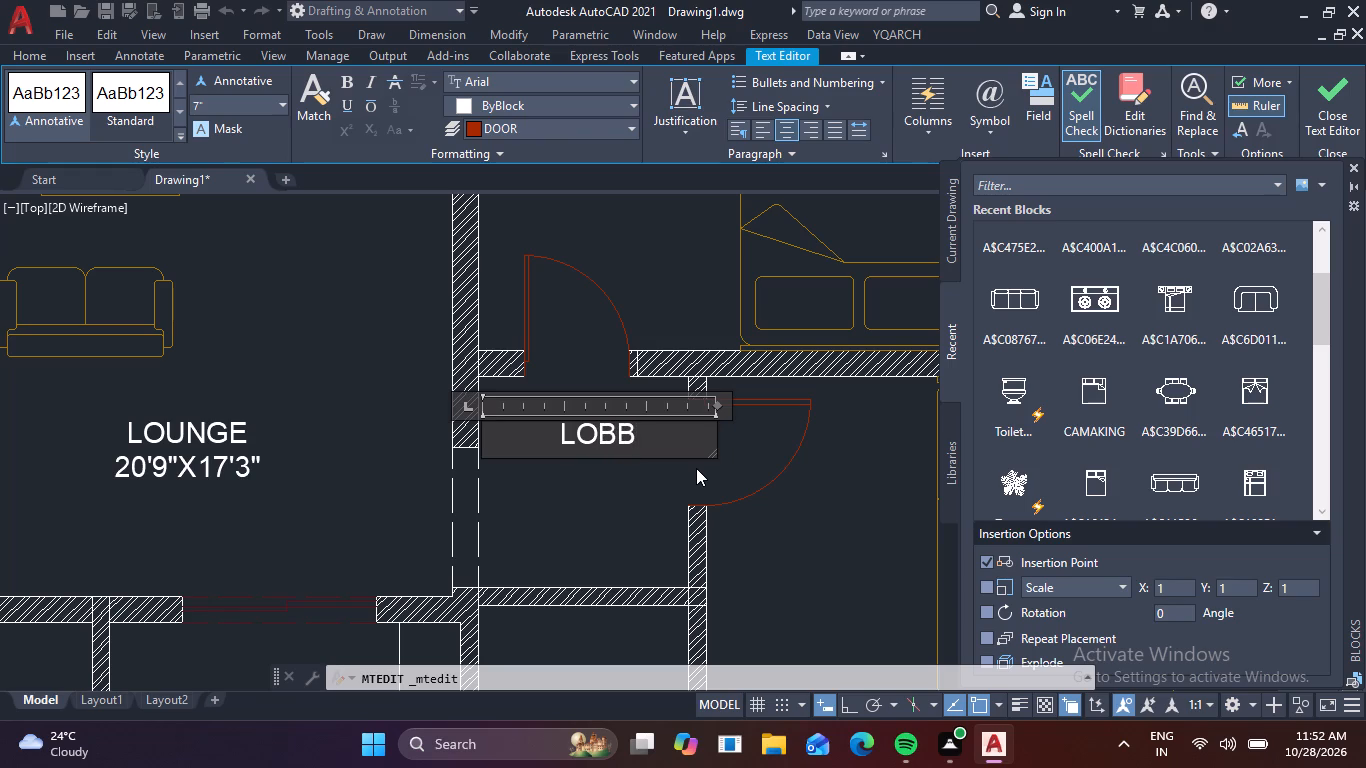
key("y")
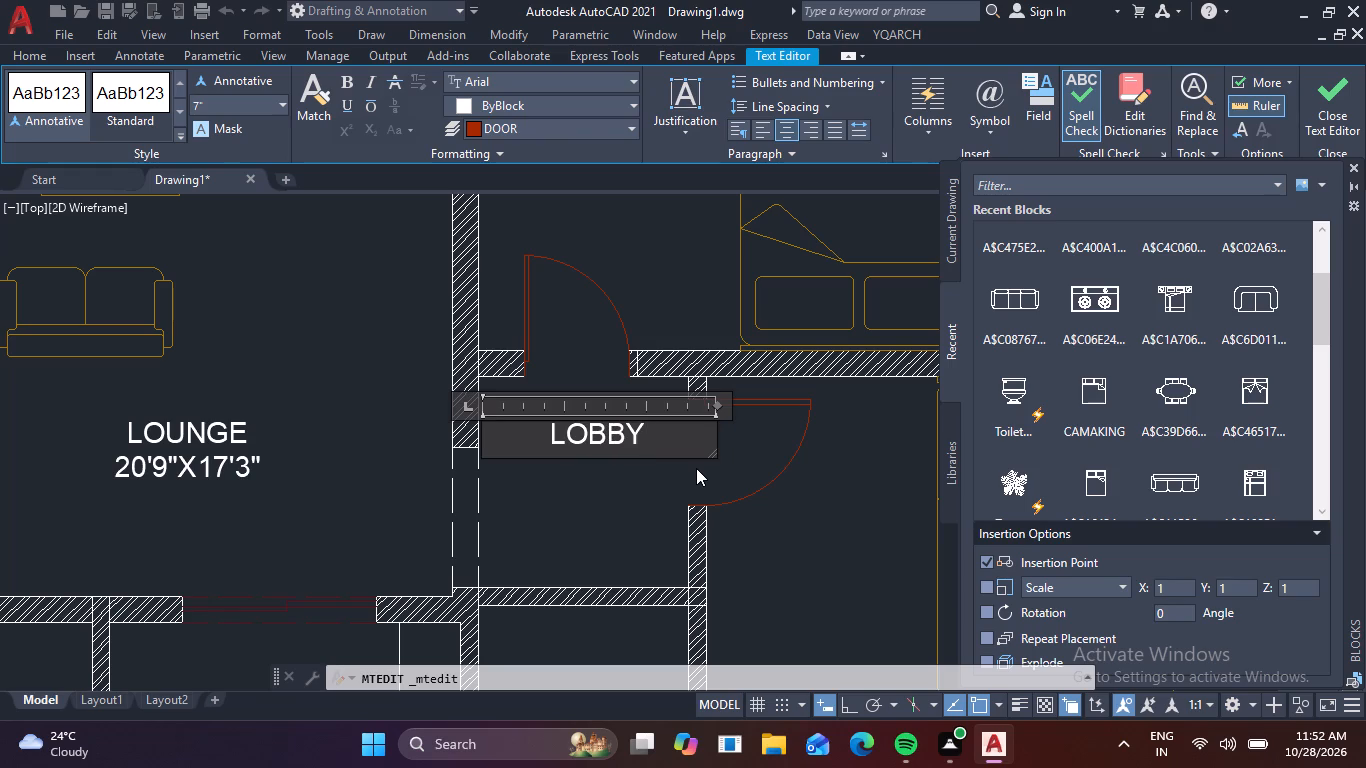
key("Return")
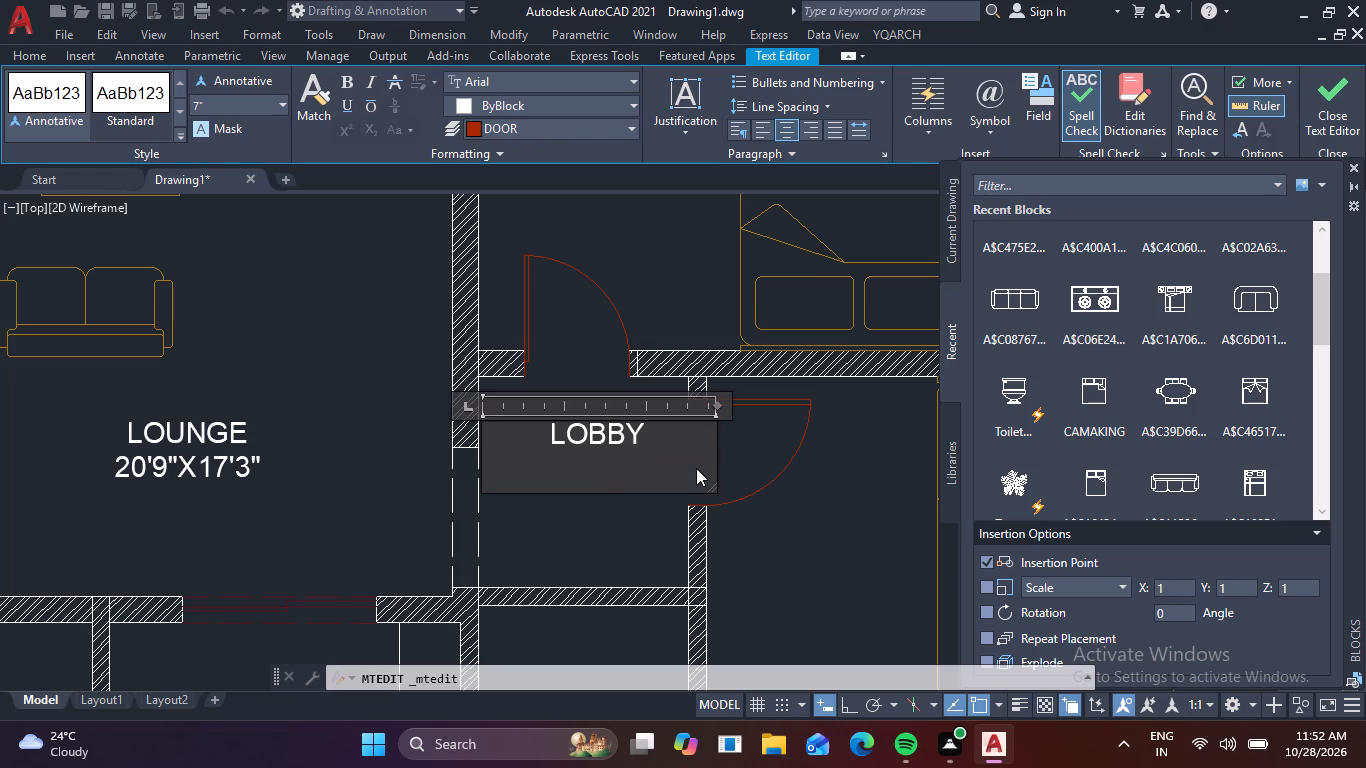
type("6'6")
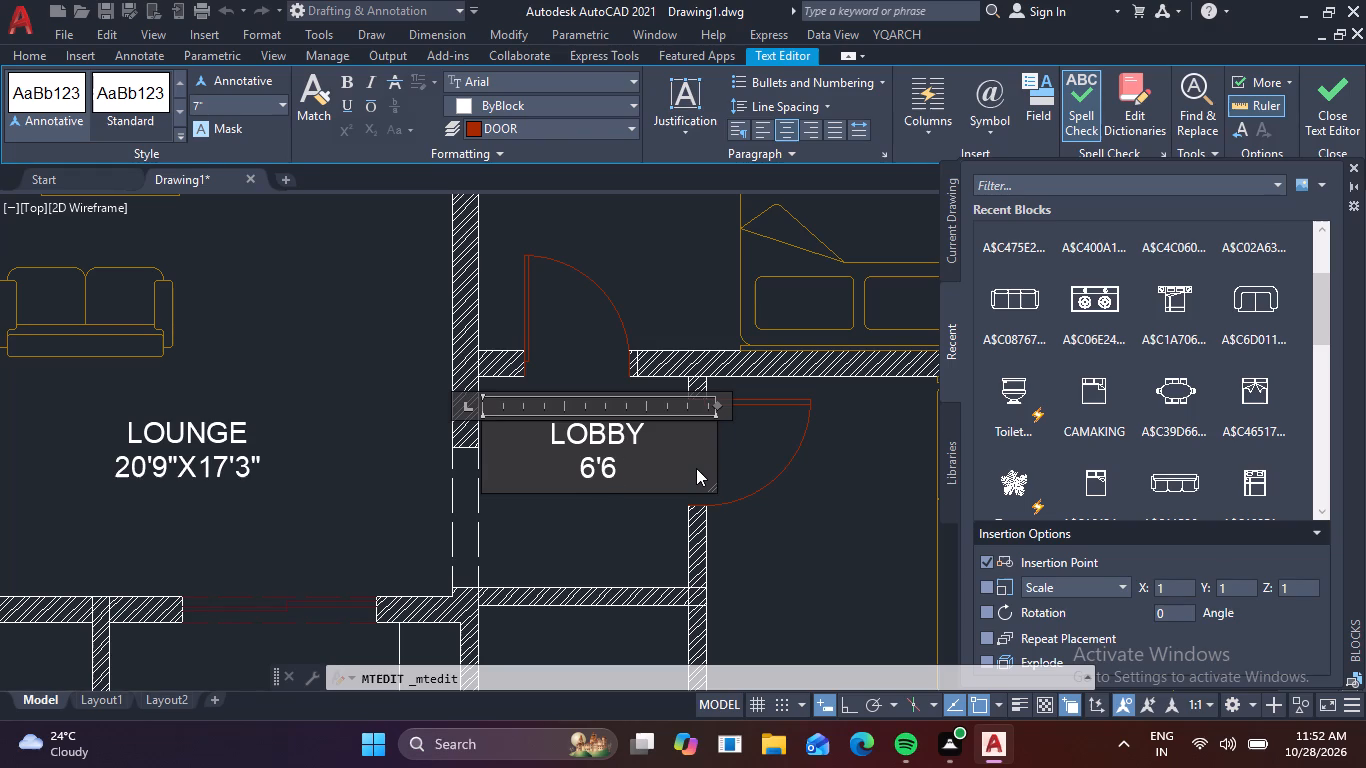
key("BackSpace")
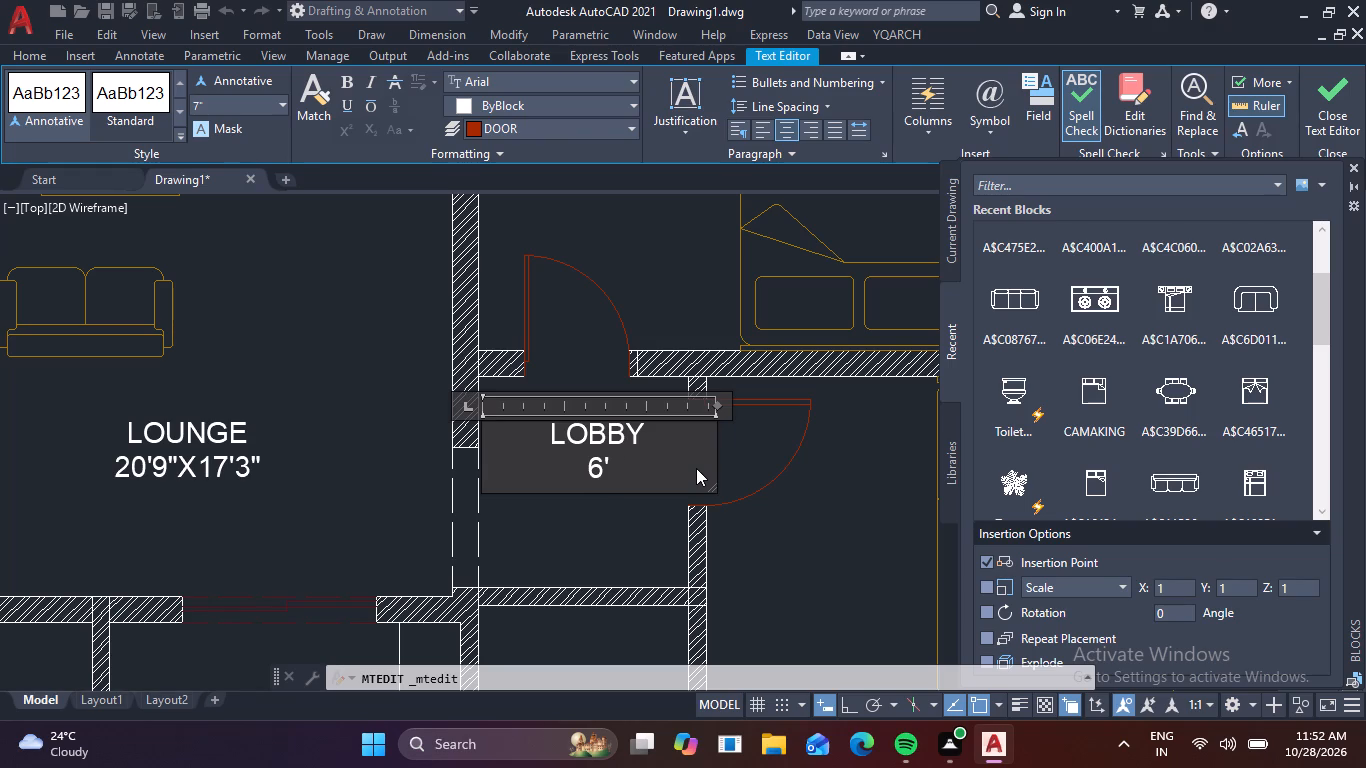
key("x")
type("6'")
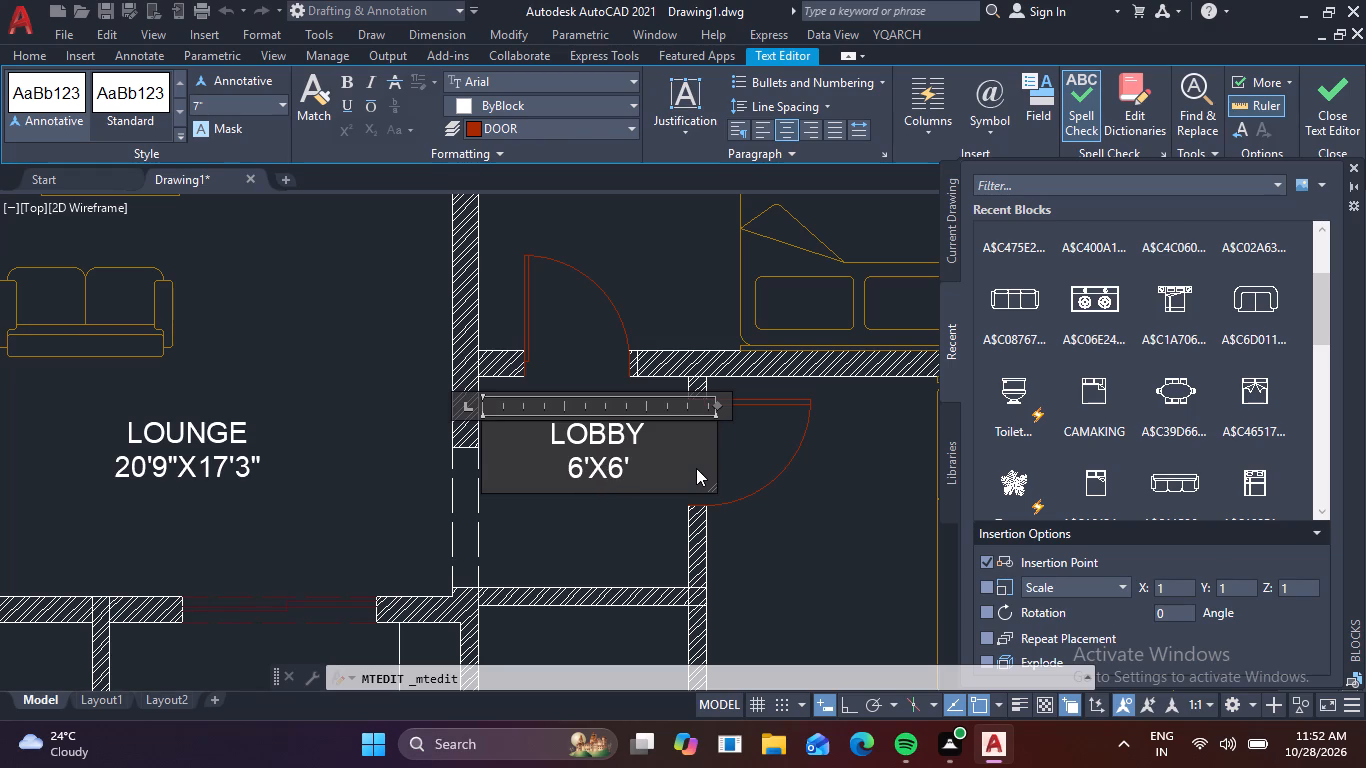
left_click(762, 621)
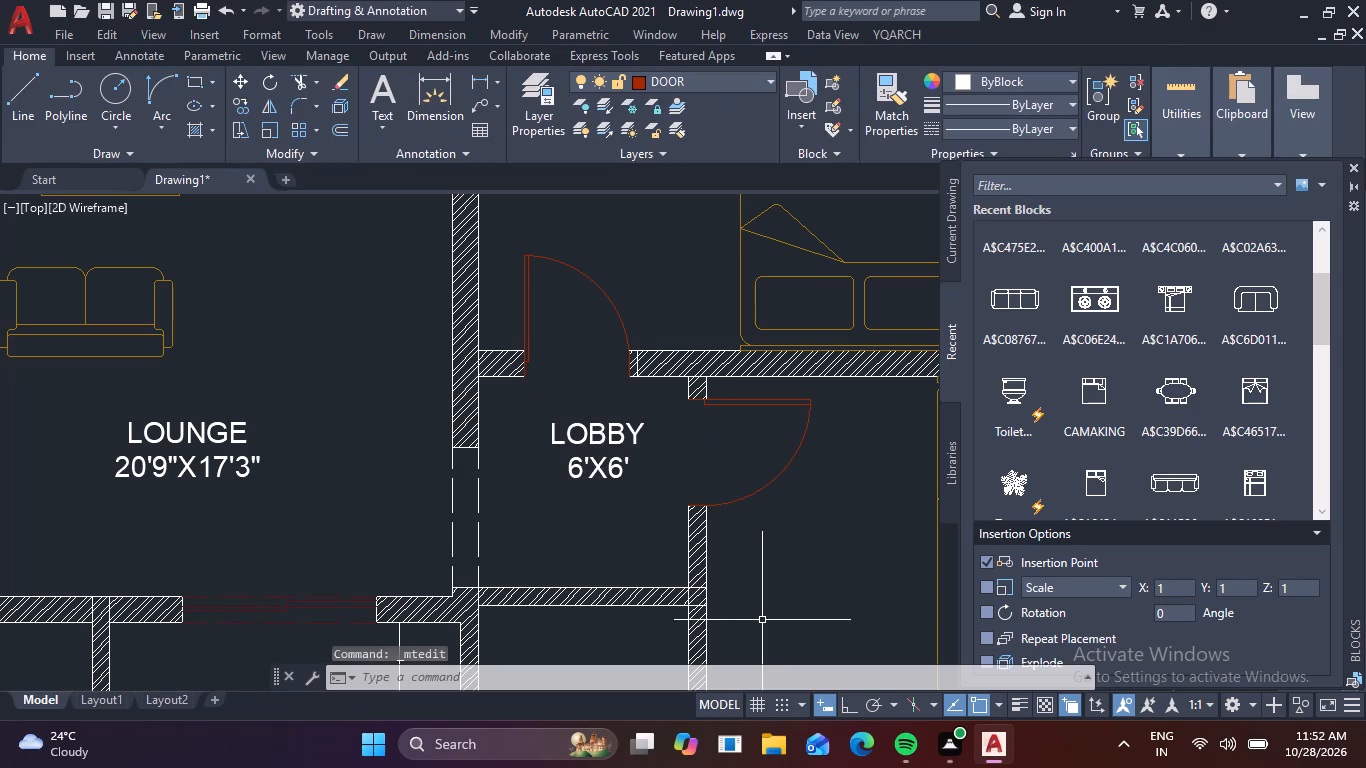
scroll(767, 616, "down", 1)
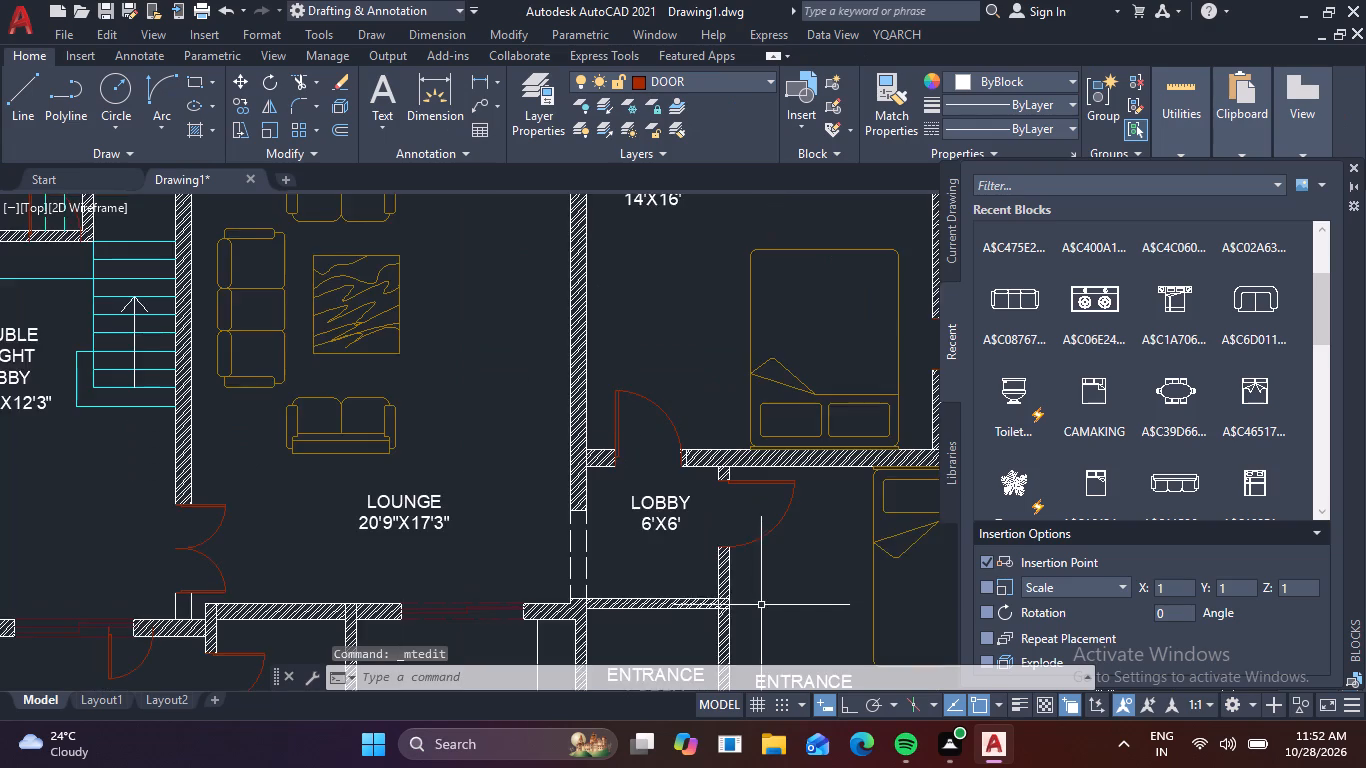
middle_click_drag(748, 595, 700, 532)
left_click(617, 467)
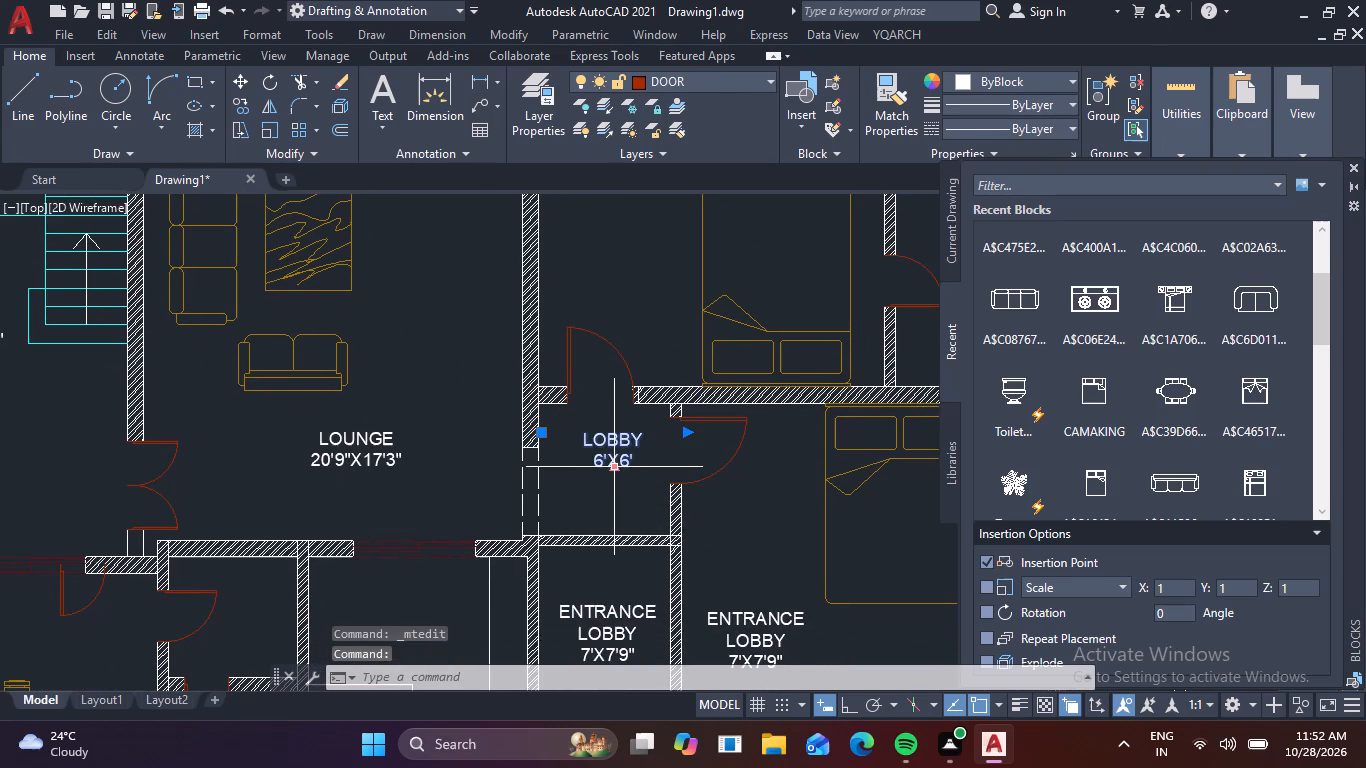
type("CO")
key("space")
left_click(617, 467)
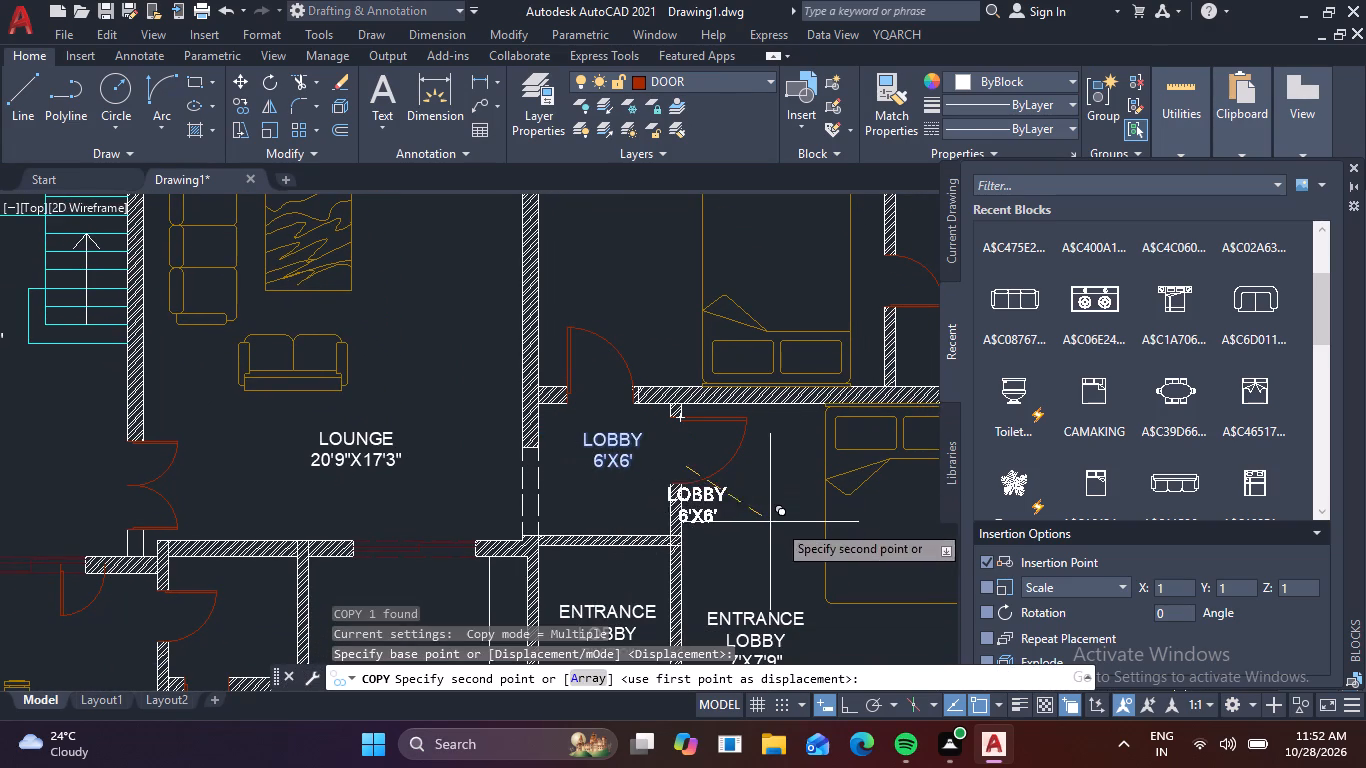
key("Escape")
Replace the ENTRANCE LOBBY label in the lower bedroom beside the passage with BED ROOM and the size 14'X16' beneath.
scroll(730, 532, "down", 1)
middle_click_drag(707, 512, 653, 437)
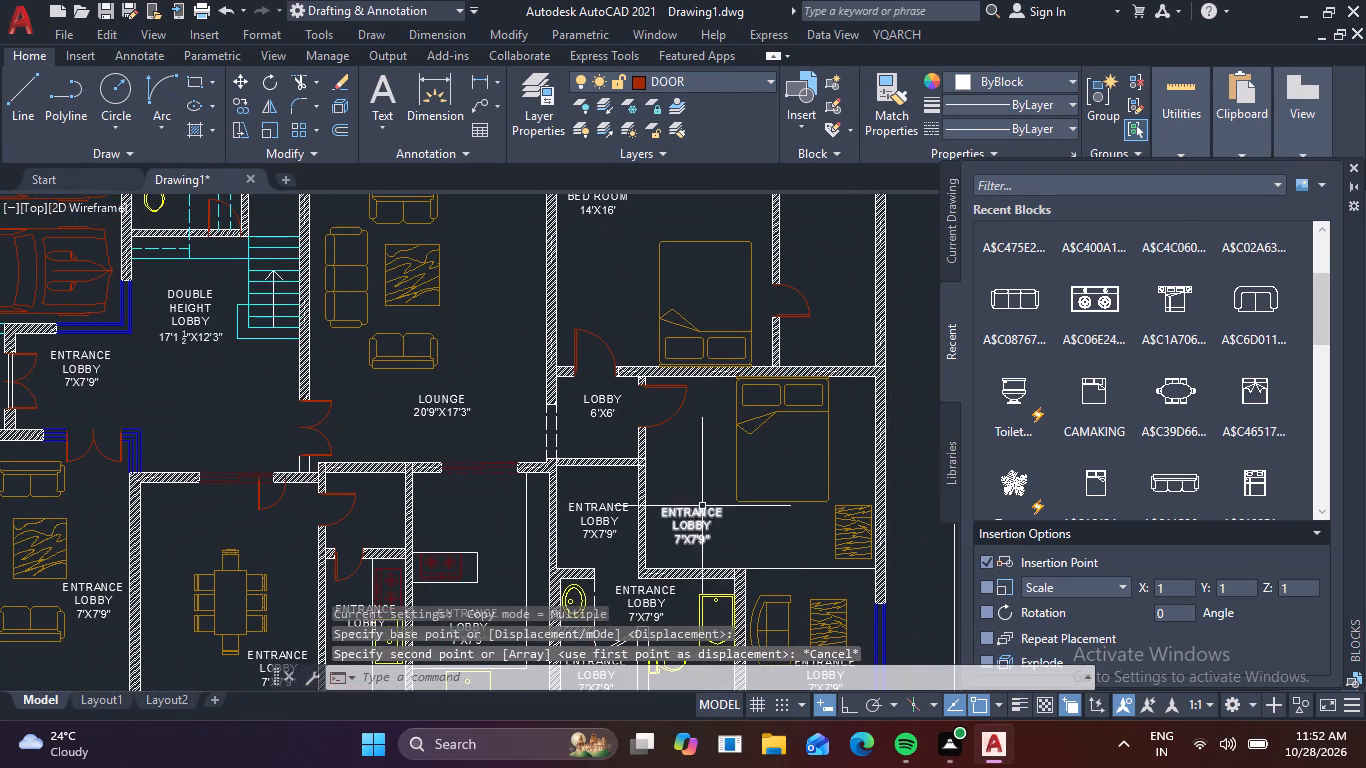
double_click(693, 523)
left_click(722, 542)
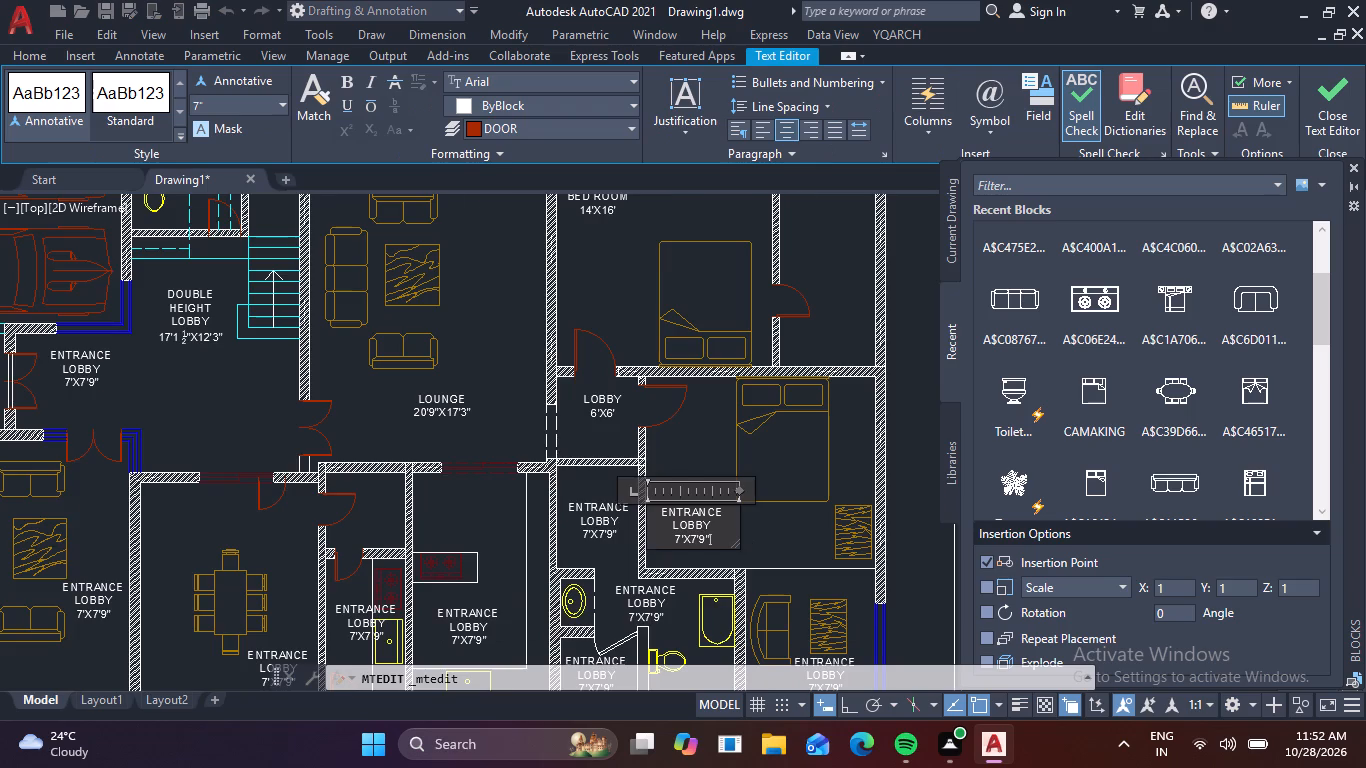
scroll(722, 542, "up", 2)
key("BackSpace")
key("BackSpace")
key("BackSpace")
key("BackSpace")
key("BackSpace")
key("BackSpace")
key("BackSpace")
key("BackSpace")
key("BackSpace")
key("BackSpace")
key("BackSpace")
key("BackSpace")
key("BackSpace")
key("BackSpace")
key("BackSpace")
key("BackSpace")
key("BackSpace")
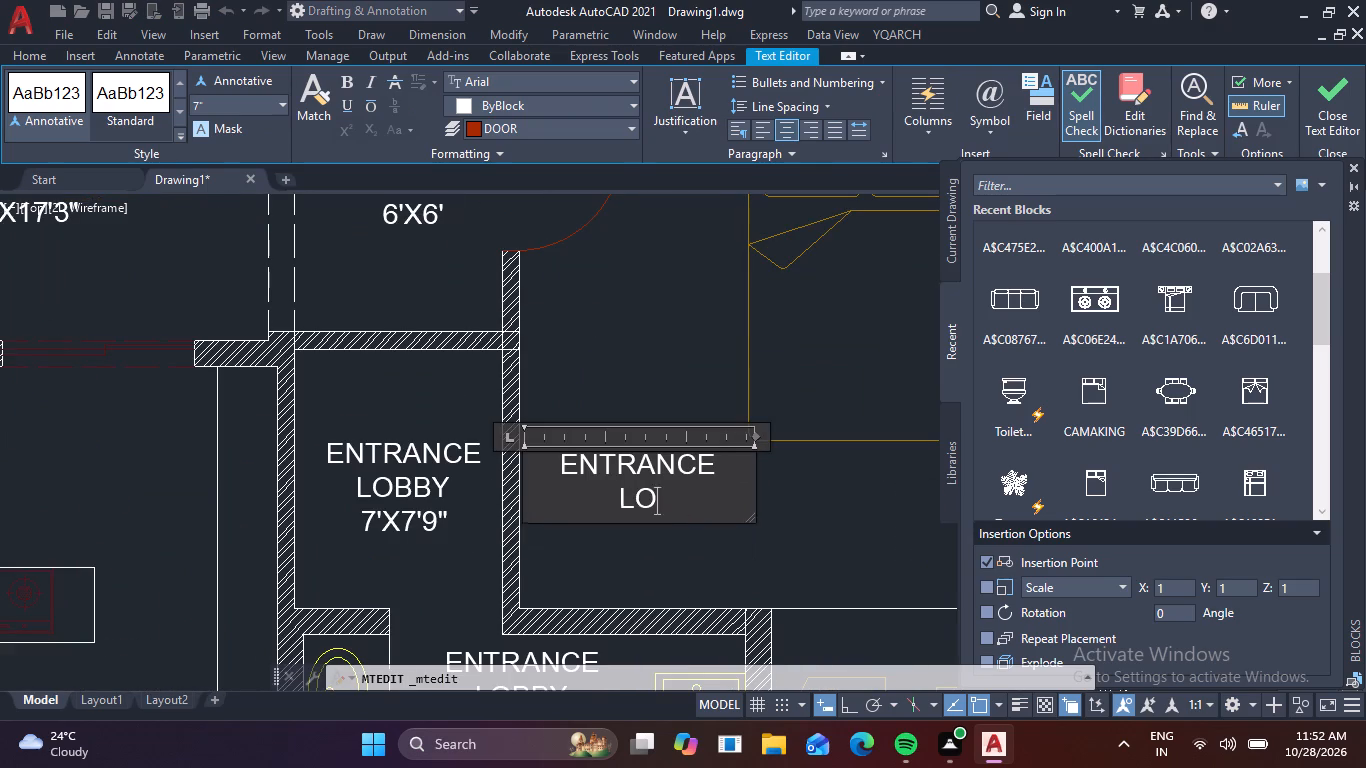
key("BackSpace")
key("BackSpace")
key("BackSpace")
key("BackSpace")
key("BackSpace")
key("BackSpace")
key("BackSpace")
key("BackSpace")
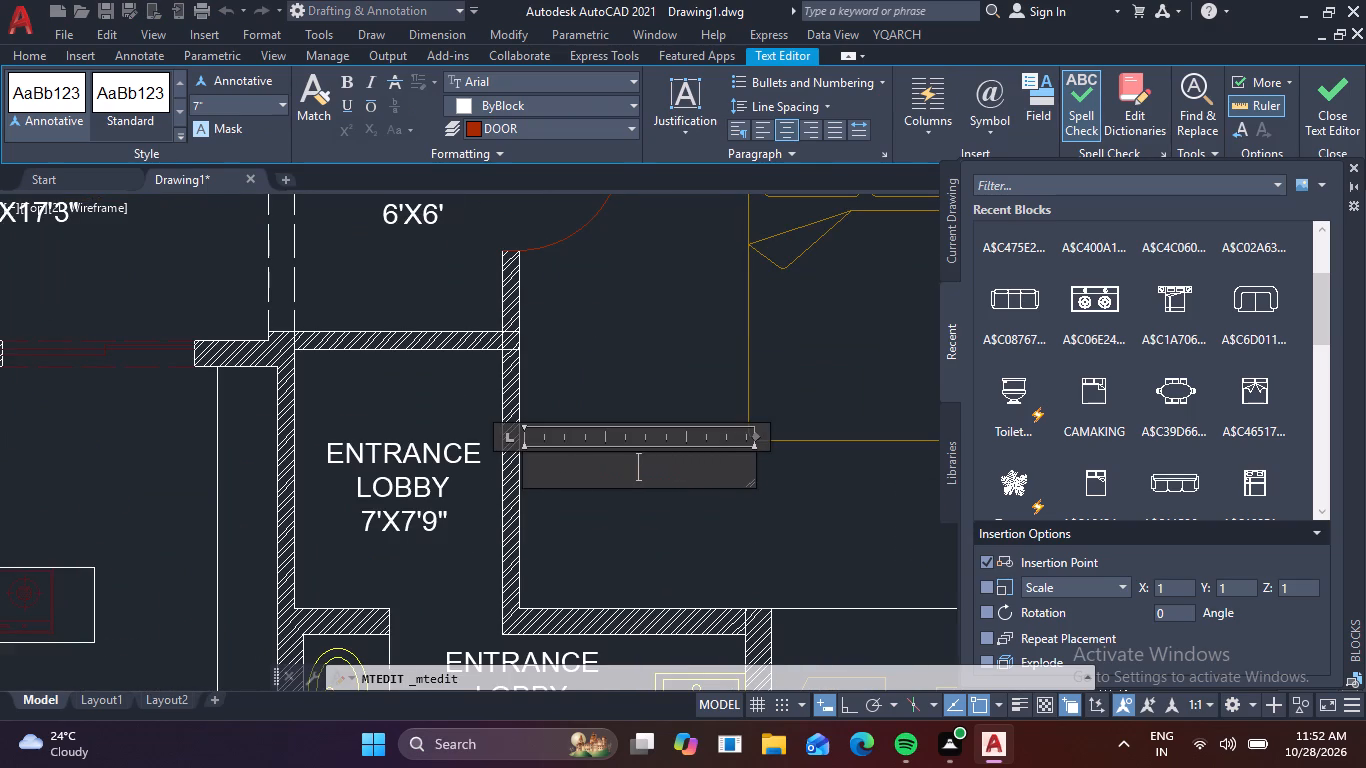
type("LOBB")
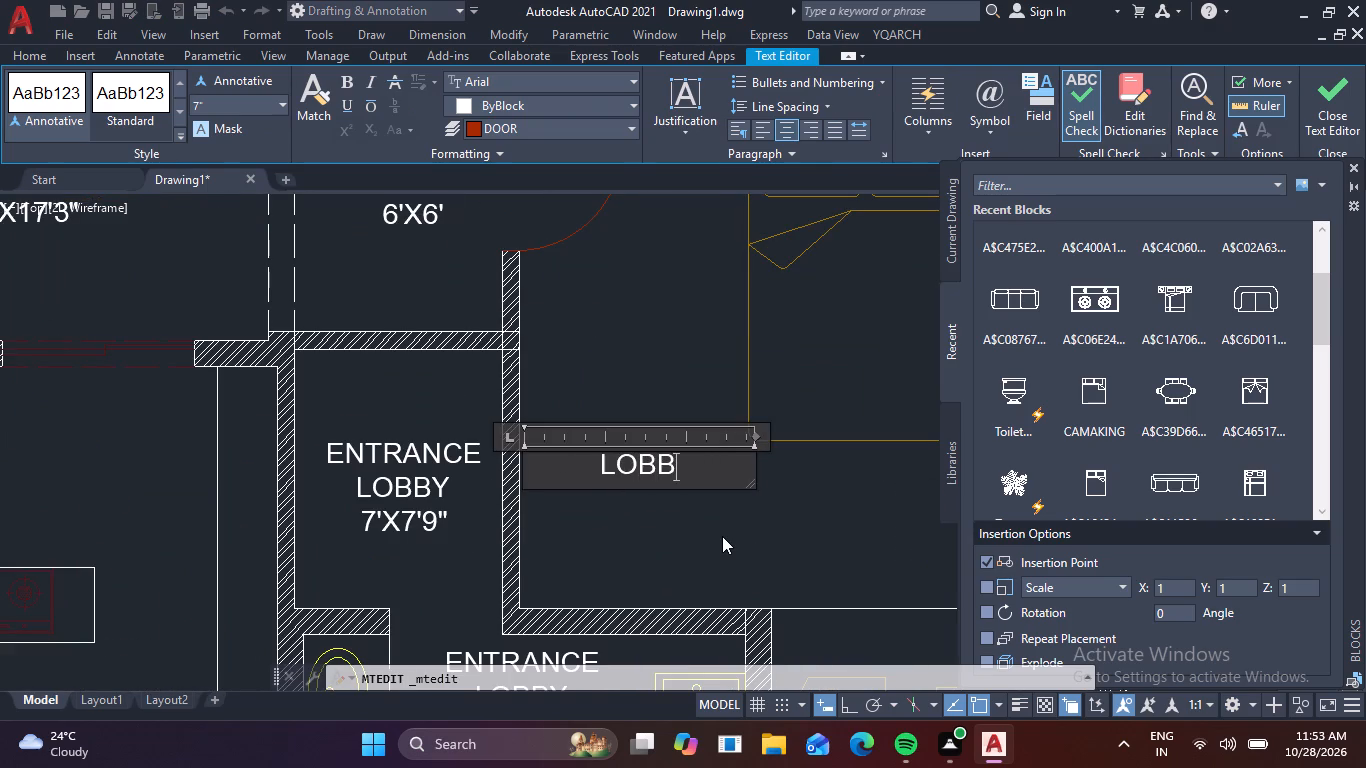
key("y")
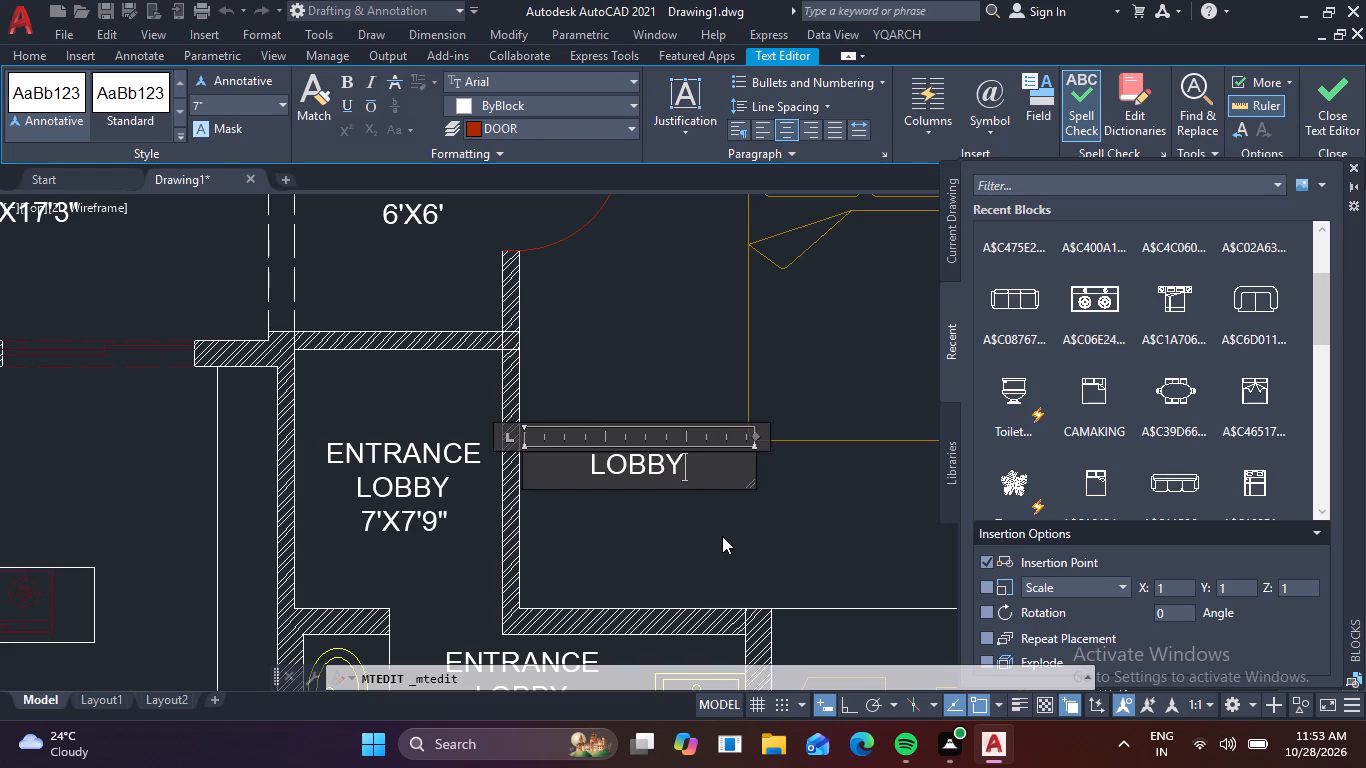
key("BackSpace")
key("BackSpace")
key("BackSpace")
key("BackSpace")
key("BackSpace")
key("BackSpace")
key("BackSpace")
key("BackSpace")
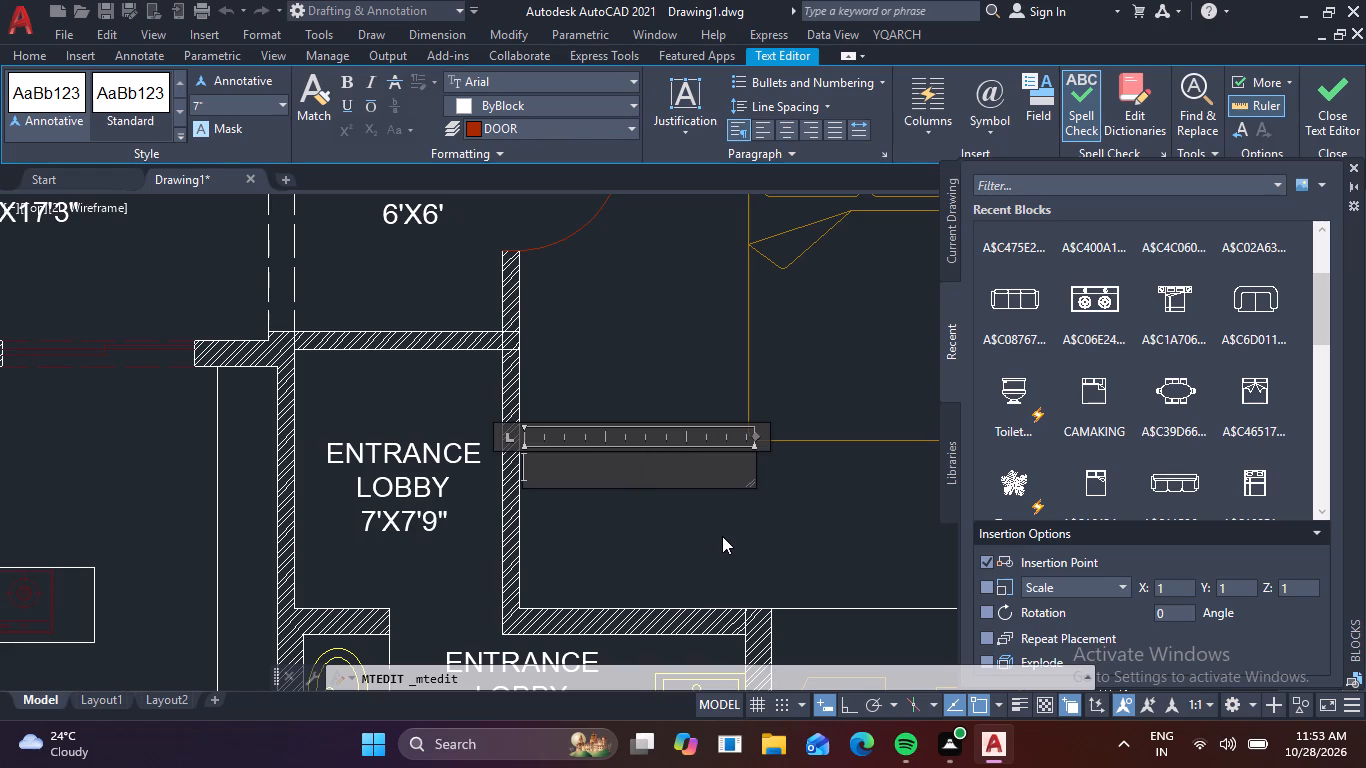
type("BRD ROOM")
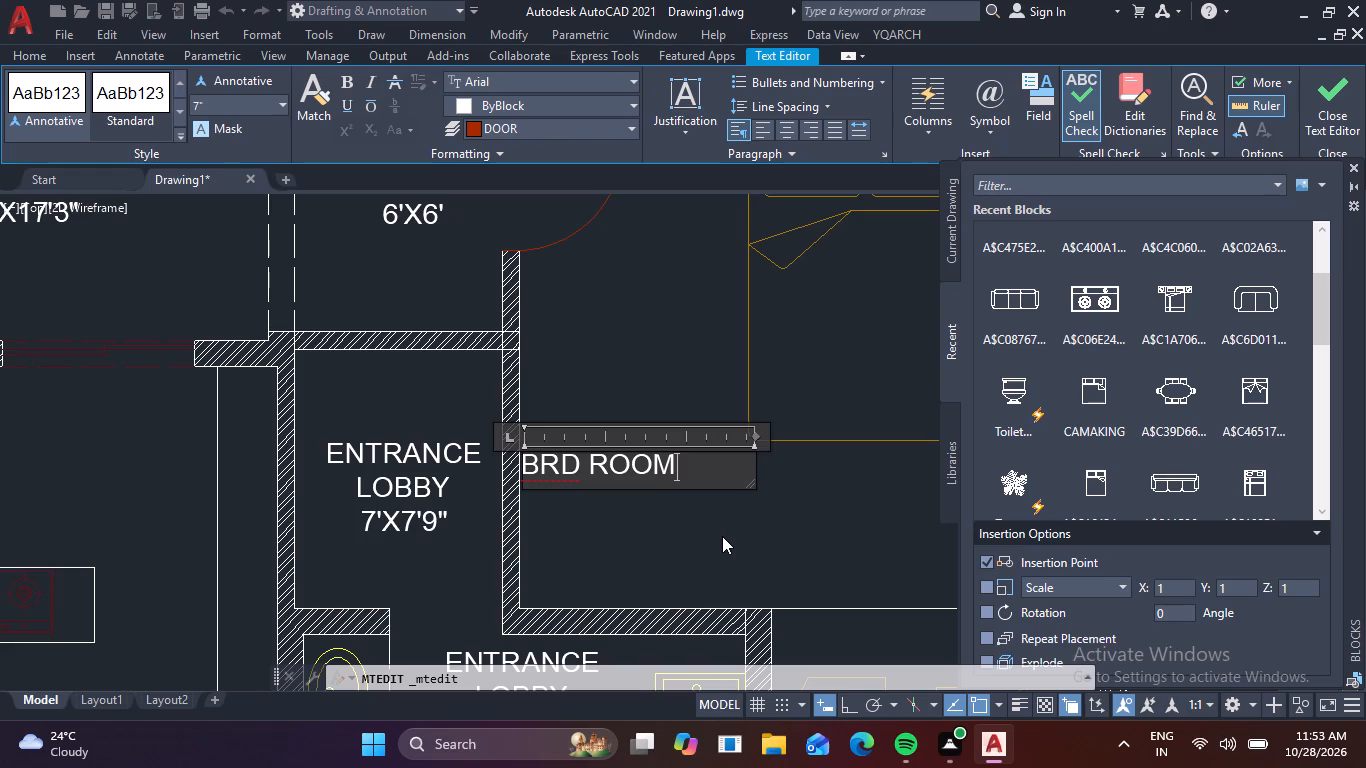
key("Return")
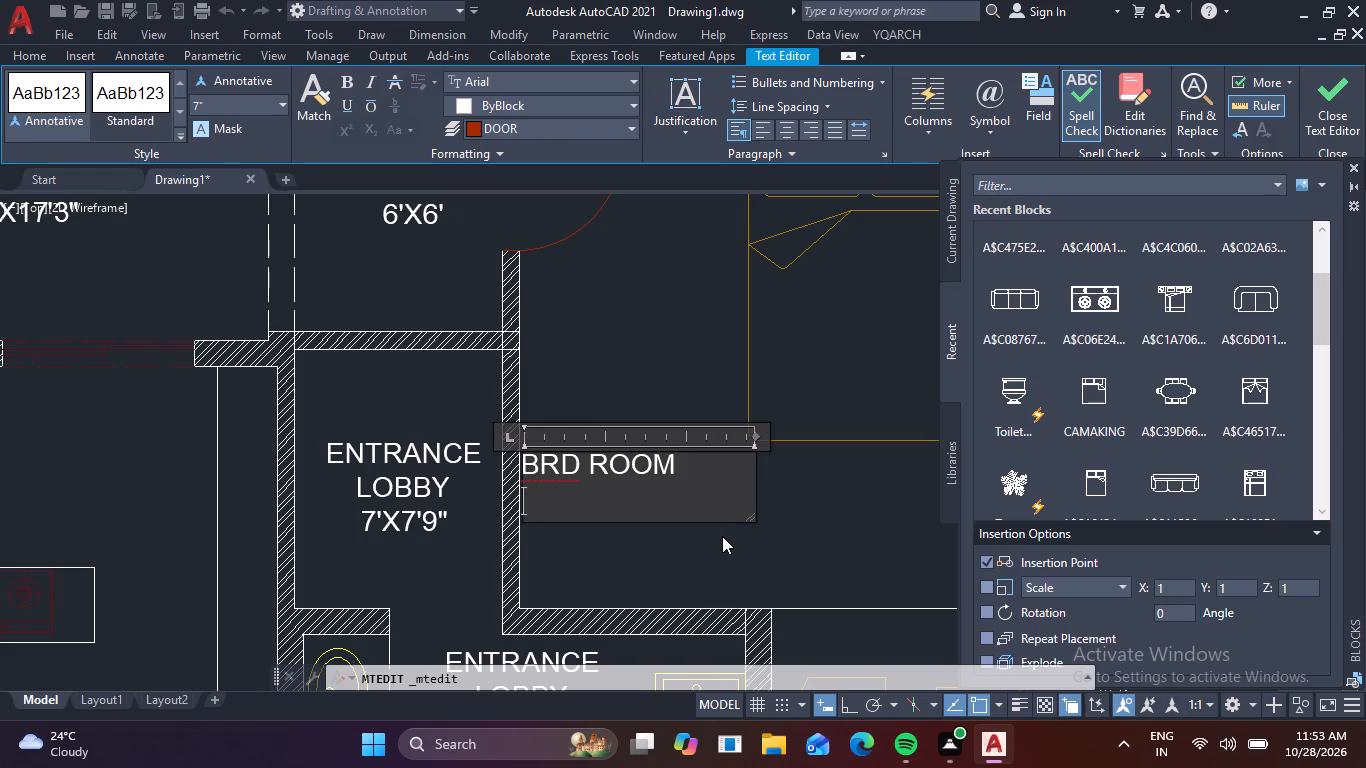
type("14'")
key("x")
type("16")
key("apostrophe")
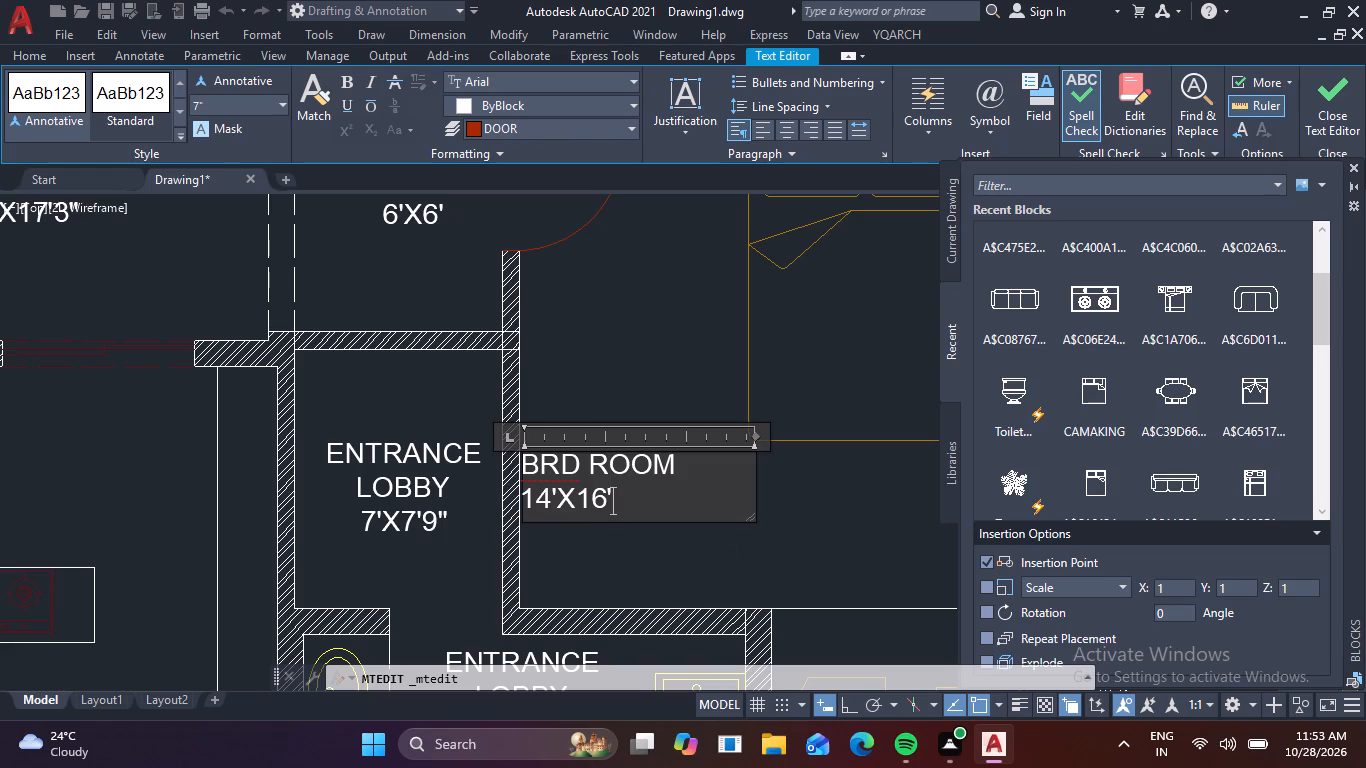
left_click(551, 466)
key("BackSpace")
key("e")
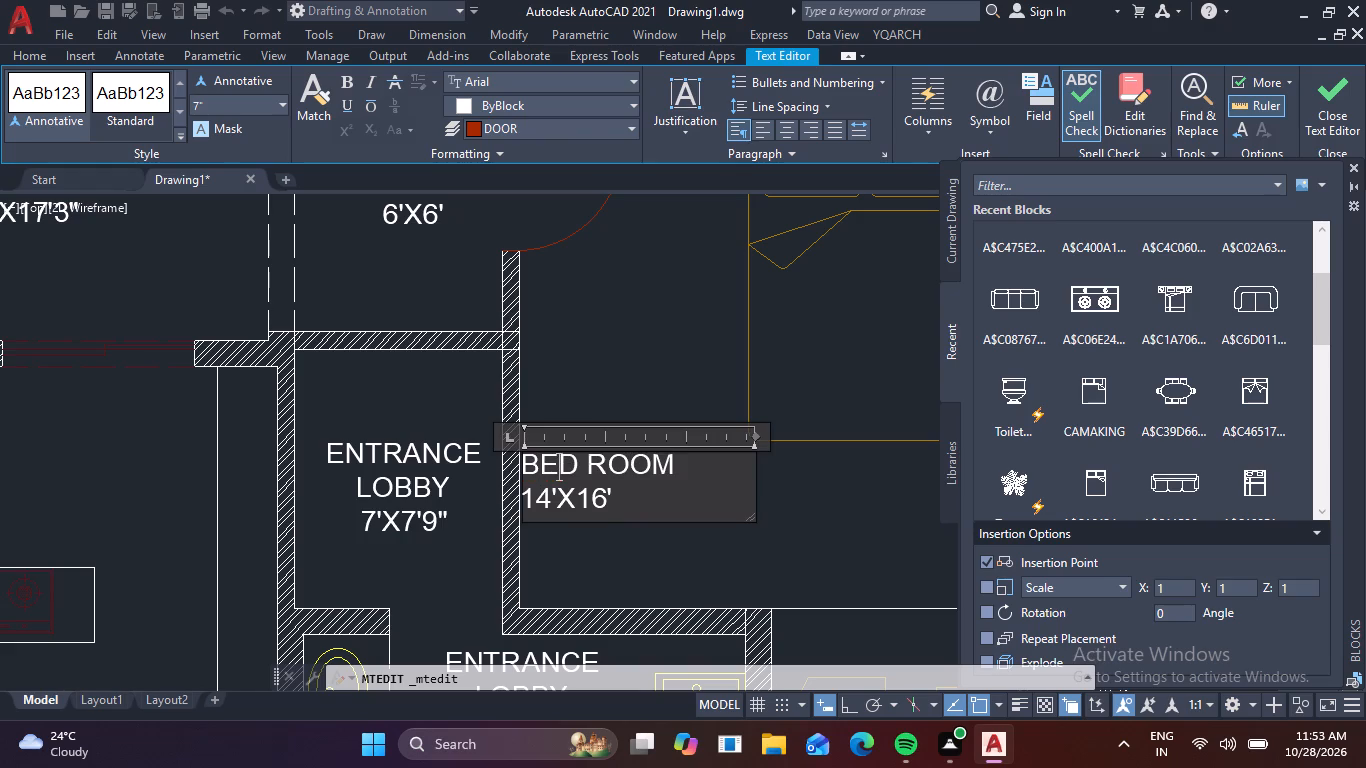
Centre-align both lines of the lower bedroom's BED ROOM label and finish editing it.
left_click_drag(628, 517, 463, 472)
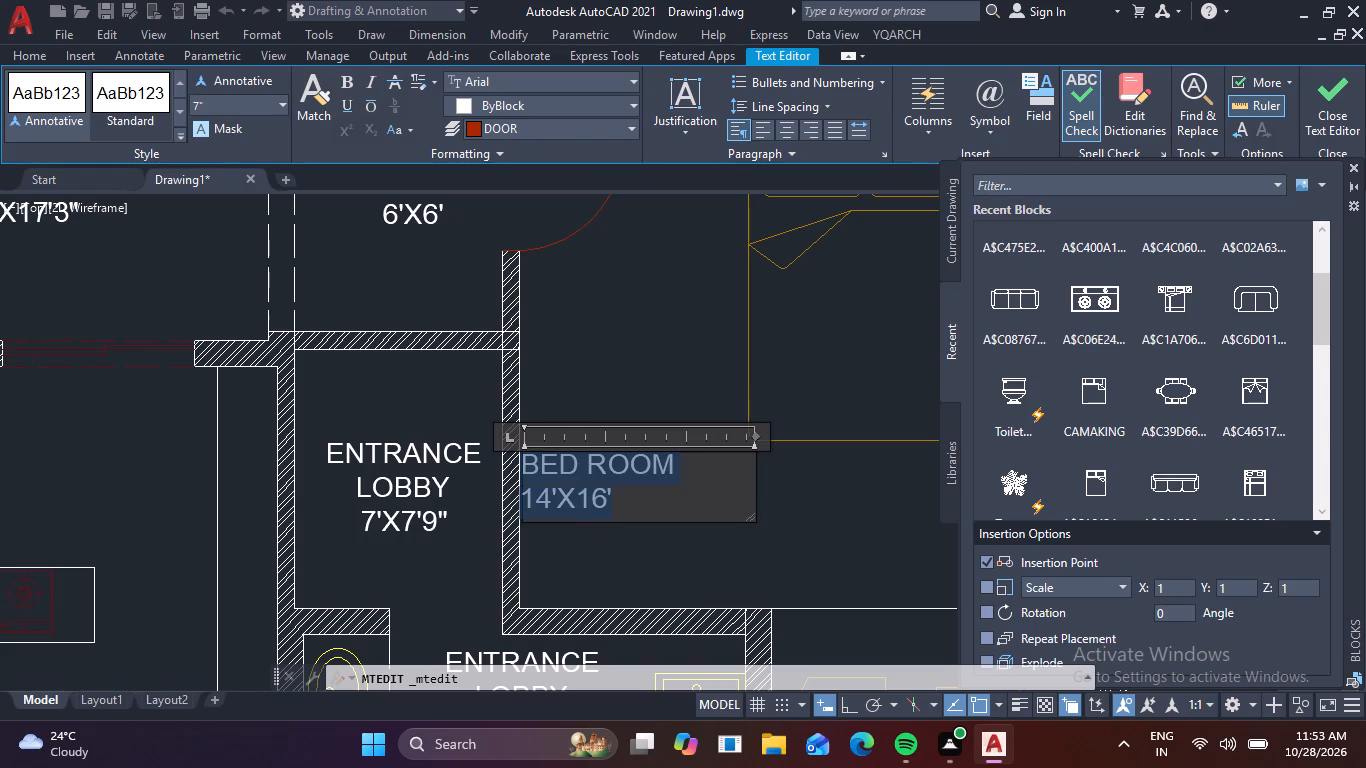
left_click_drag(463, 472, 446, 455)
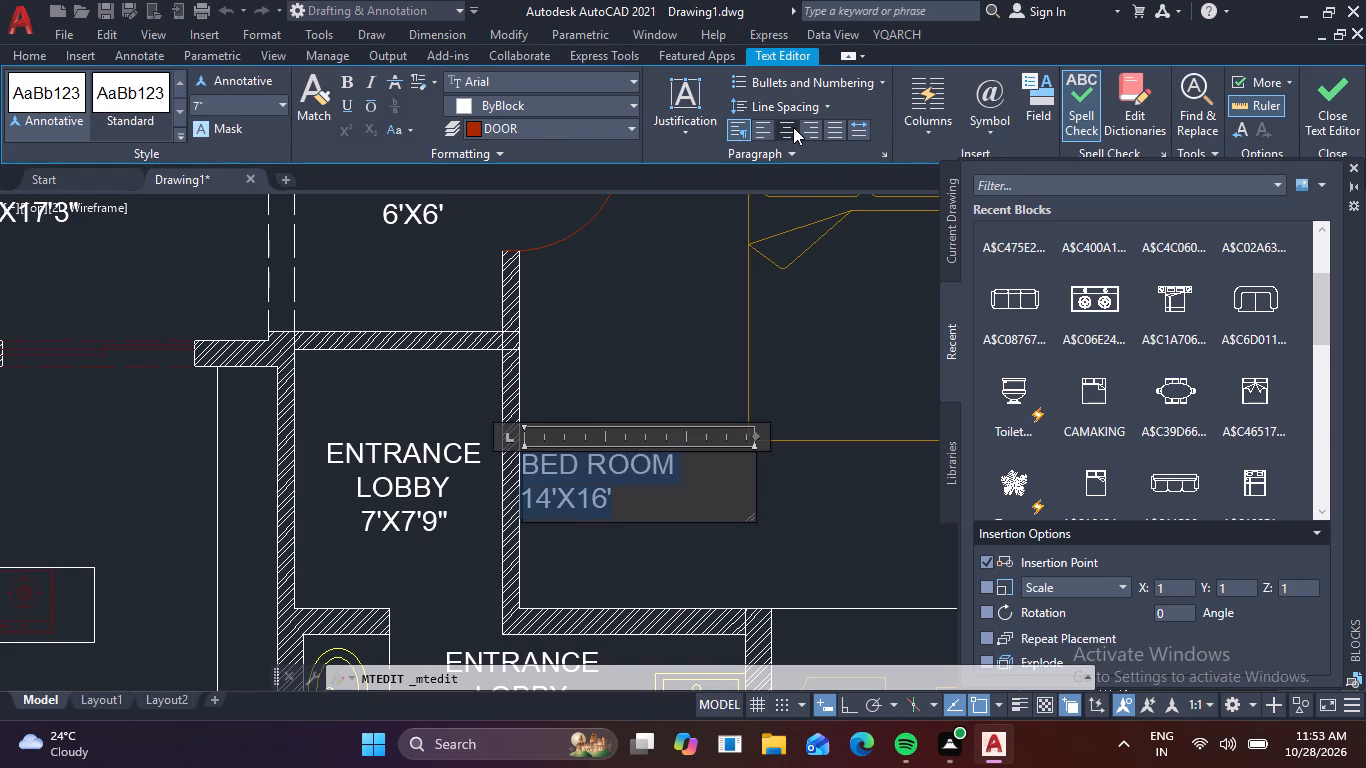
left_click(793, 127)
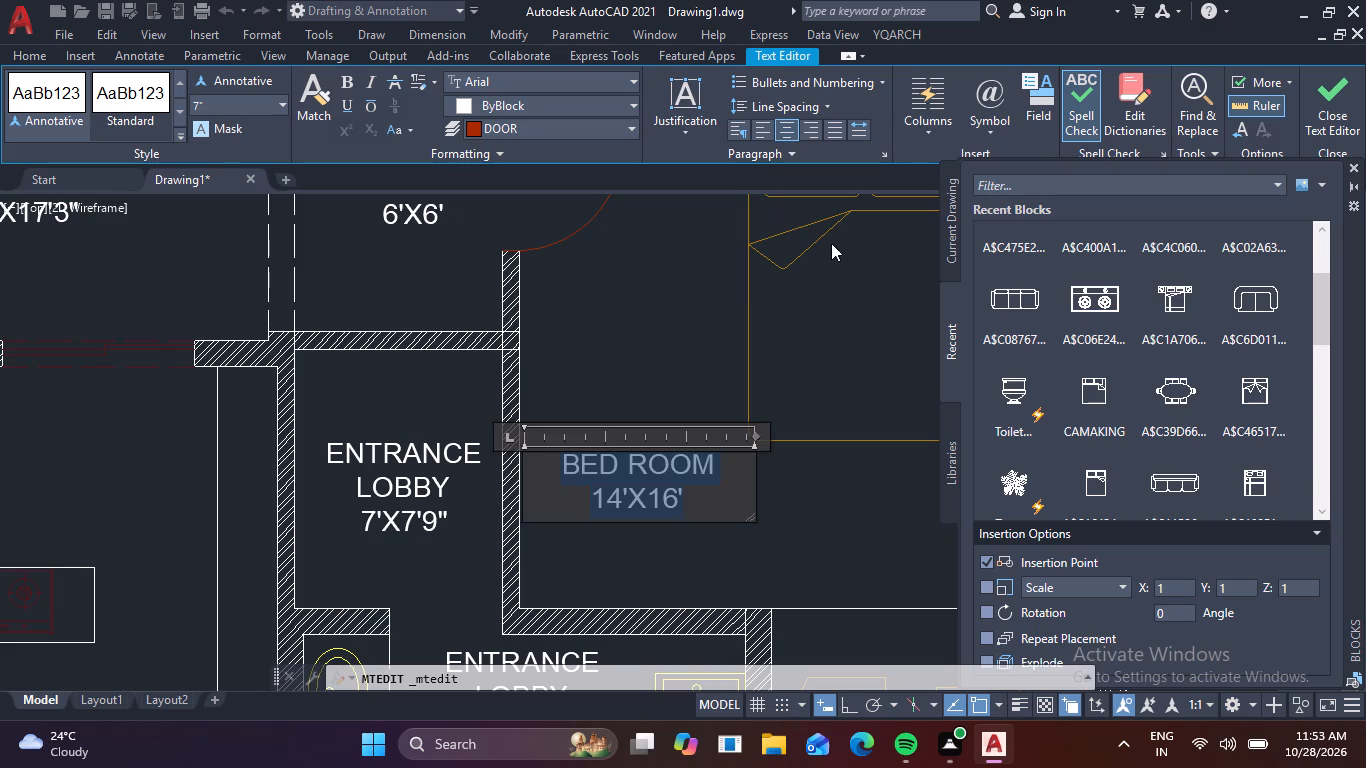
left_click(822, 282)
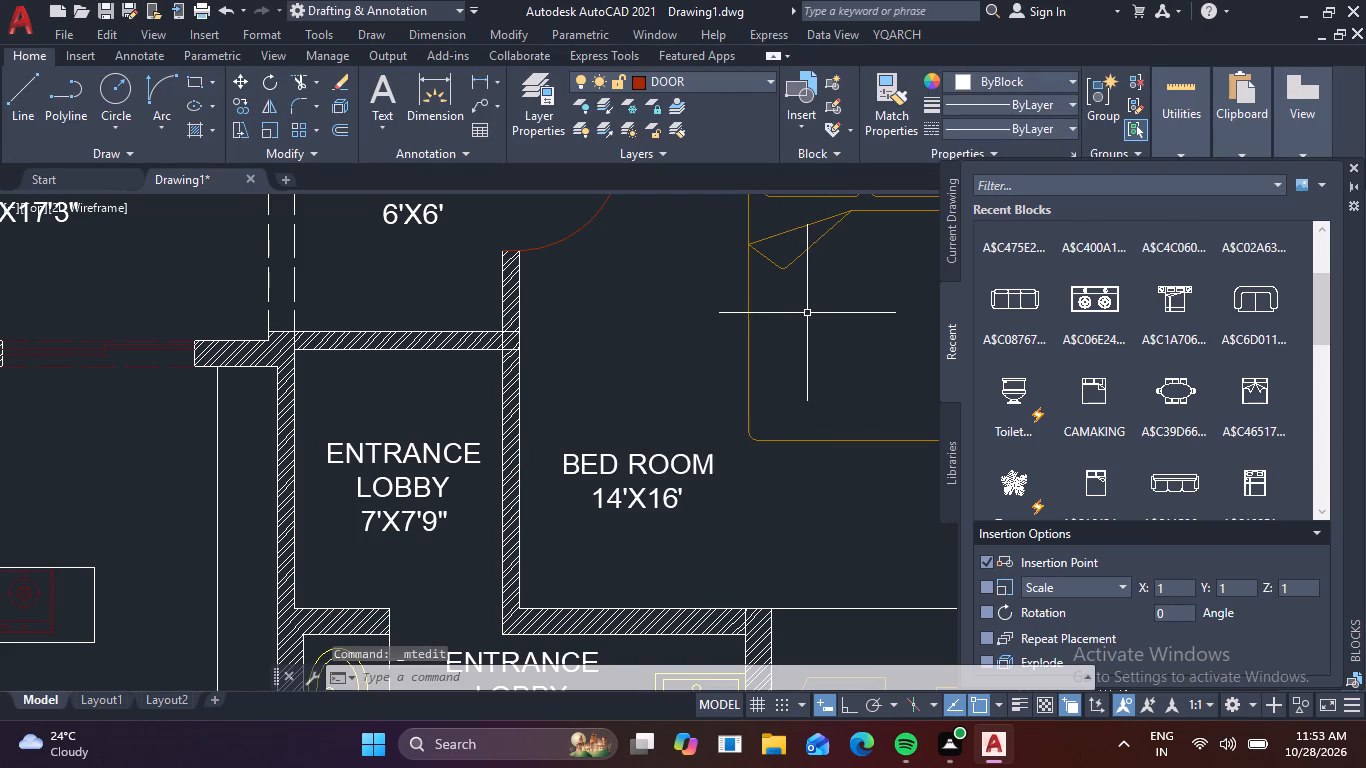
left_click(688, 338)
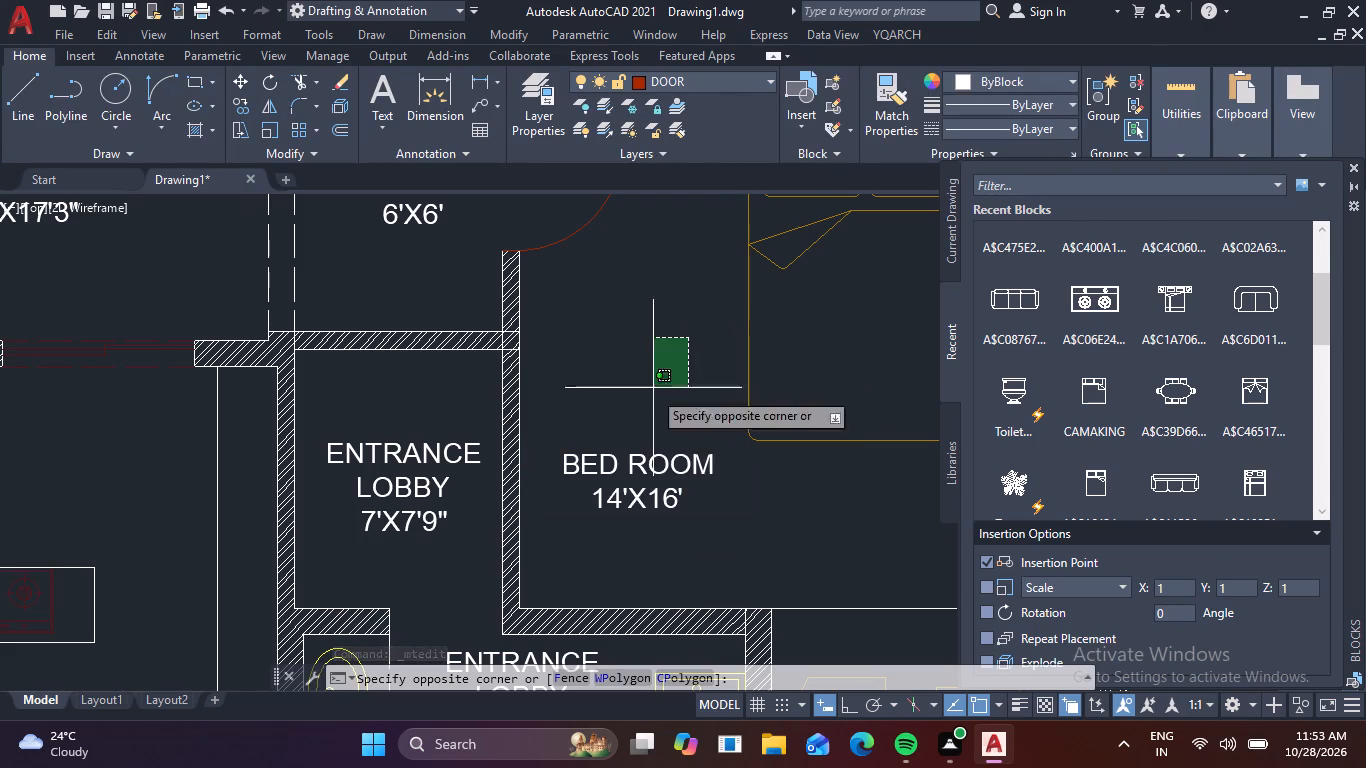
left_click(664, 387)
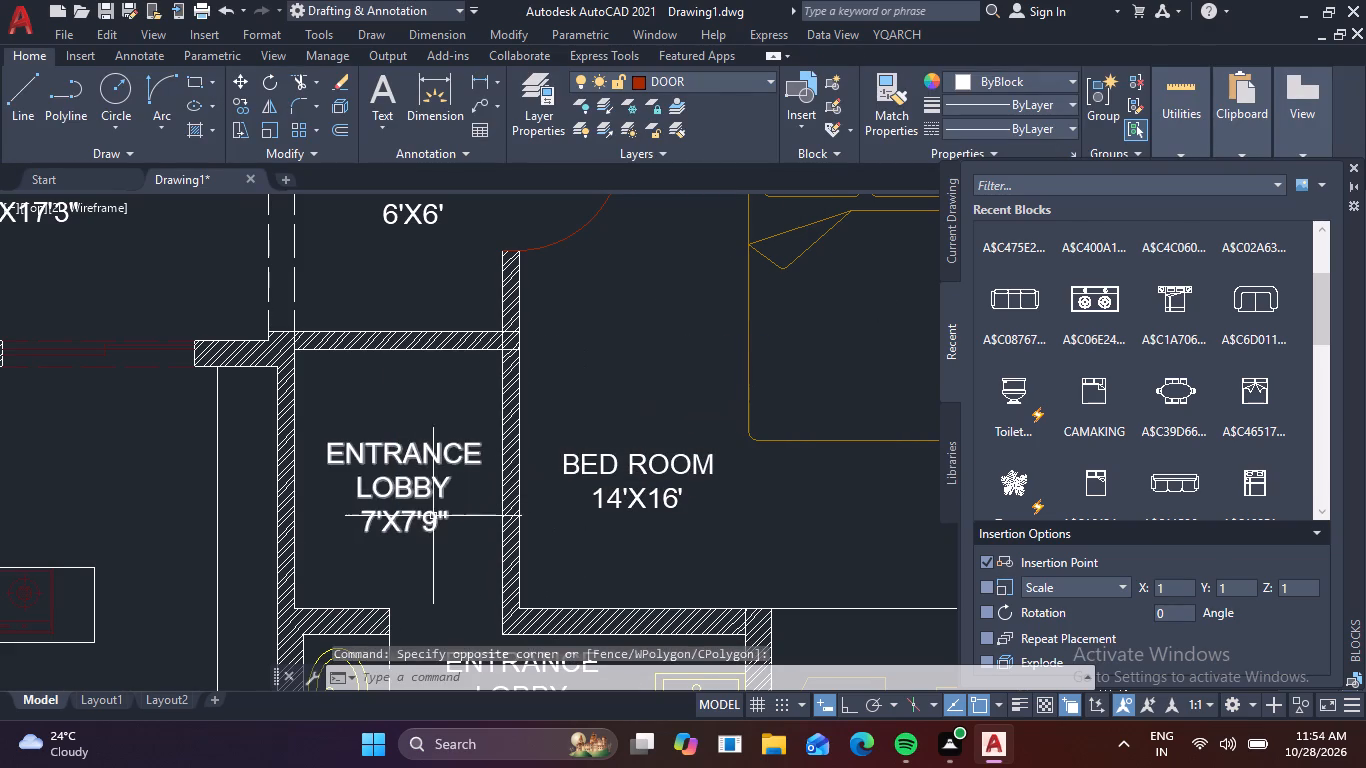
Replace the ENTRANCE LOBBY label in the small room beside the lower bedroom with DRESS and the size 7'9"X10' beneath.
double_click(428, 518)
left_click(464, 521)
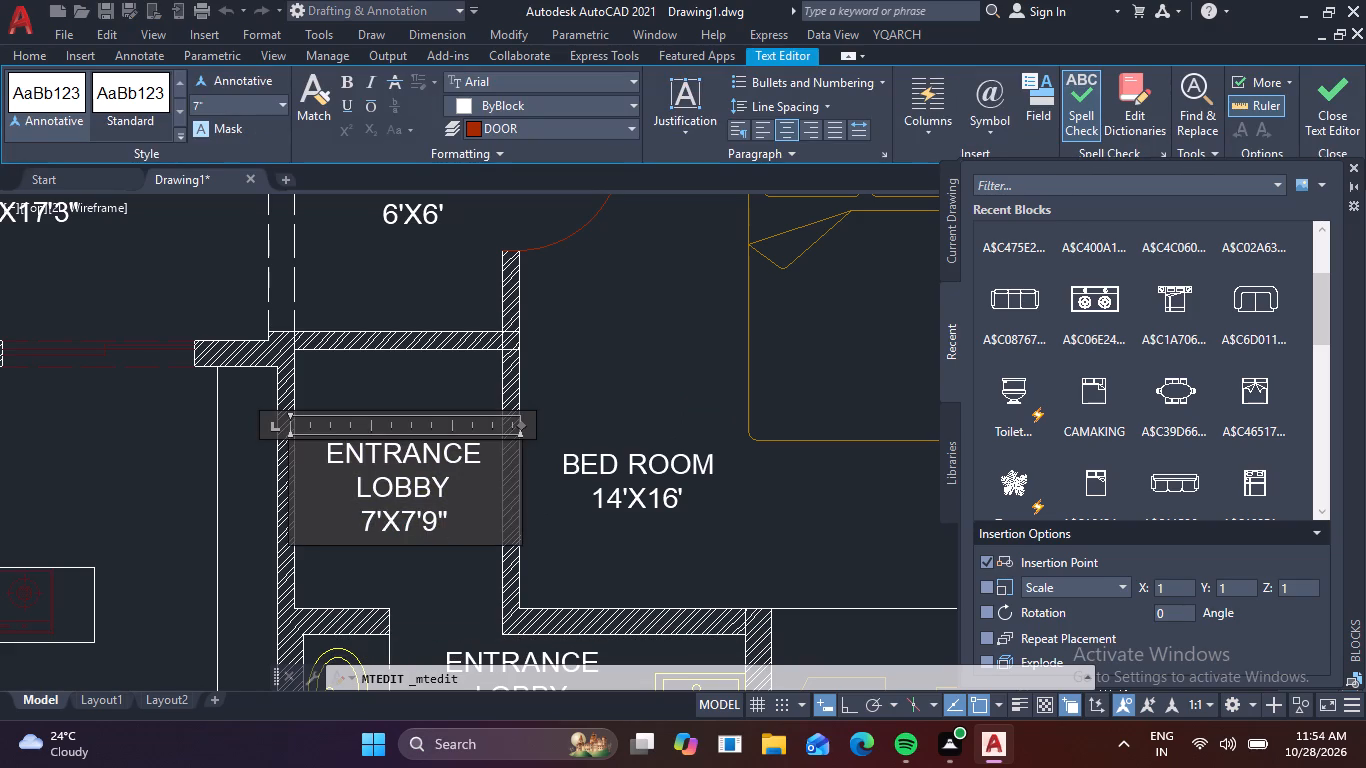
key("BackSpace")
key("BackSpace")
key("BackSpace")
key("BackSpace")
key("BackSpace")
key("BackSpace")
key("BackSpace")
key("BackSpace")
key("BackSpace")
key("BackSpace")
key("BackSpace")
key("BackSpace")
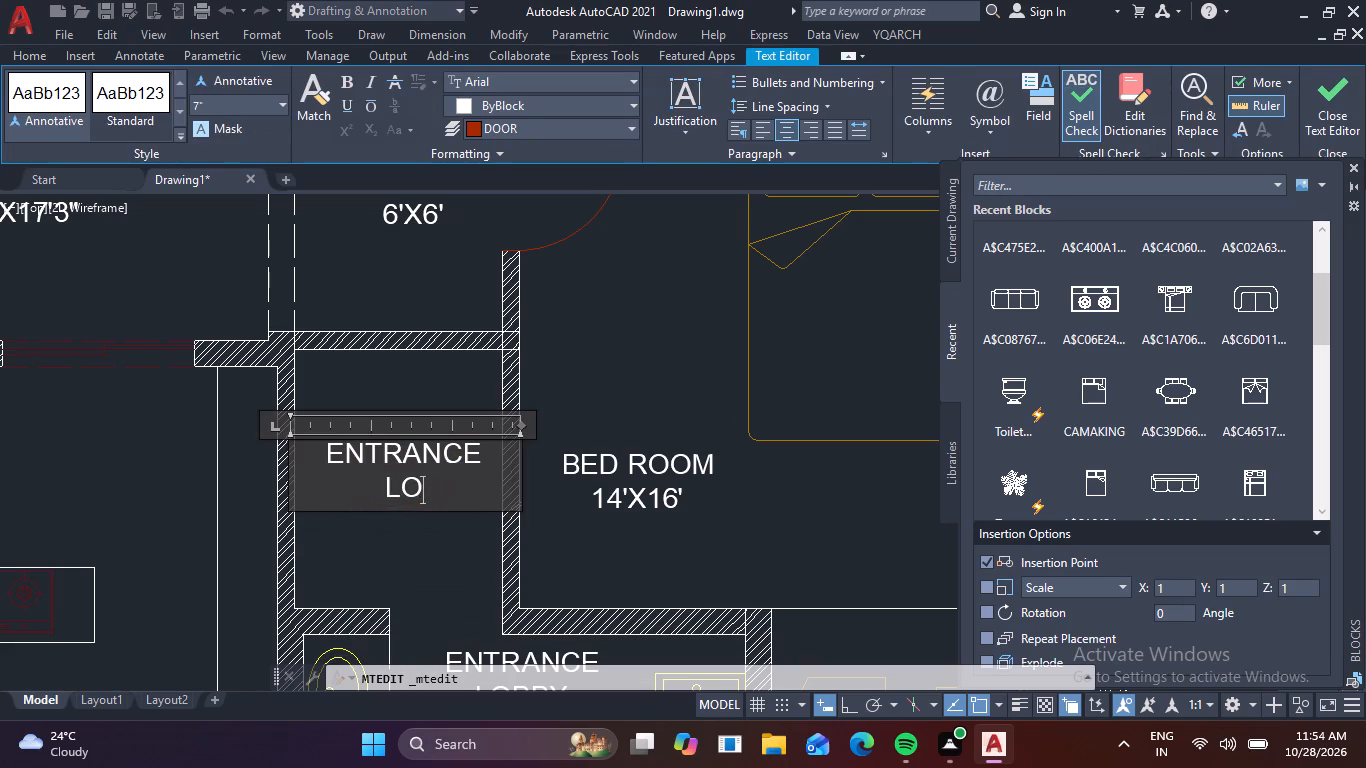
key("BackSpace")
key("BackSpace")
key("BackSpace")
key("BackSpace")
key("BackSpace")
key("BackSpace")
key("BackSpace")
key("BackSpace")
key("BackSpace")
key("BackSpace")
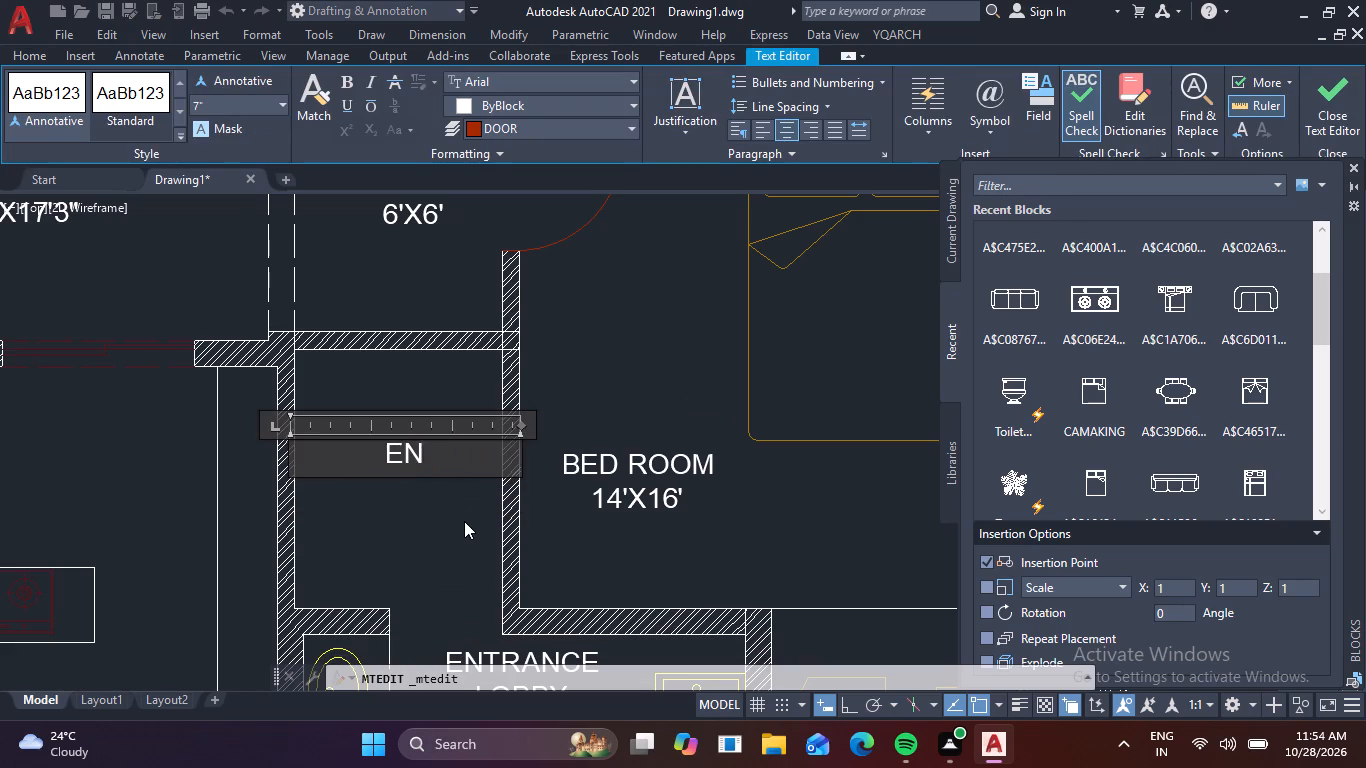
key("BackSpace")
key("BackSpace")
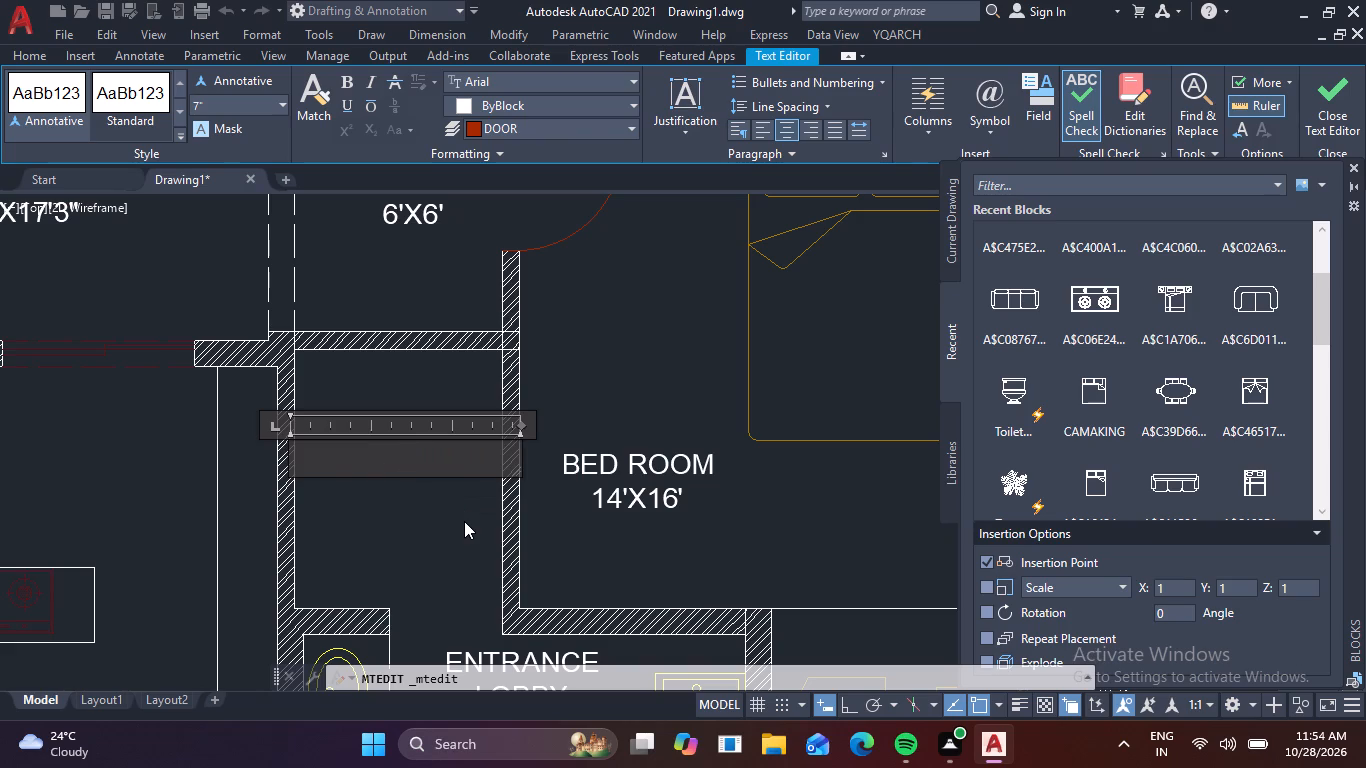
type("LO")
type("BB")
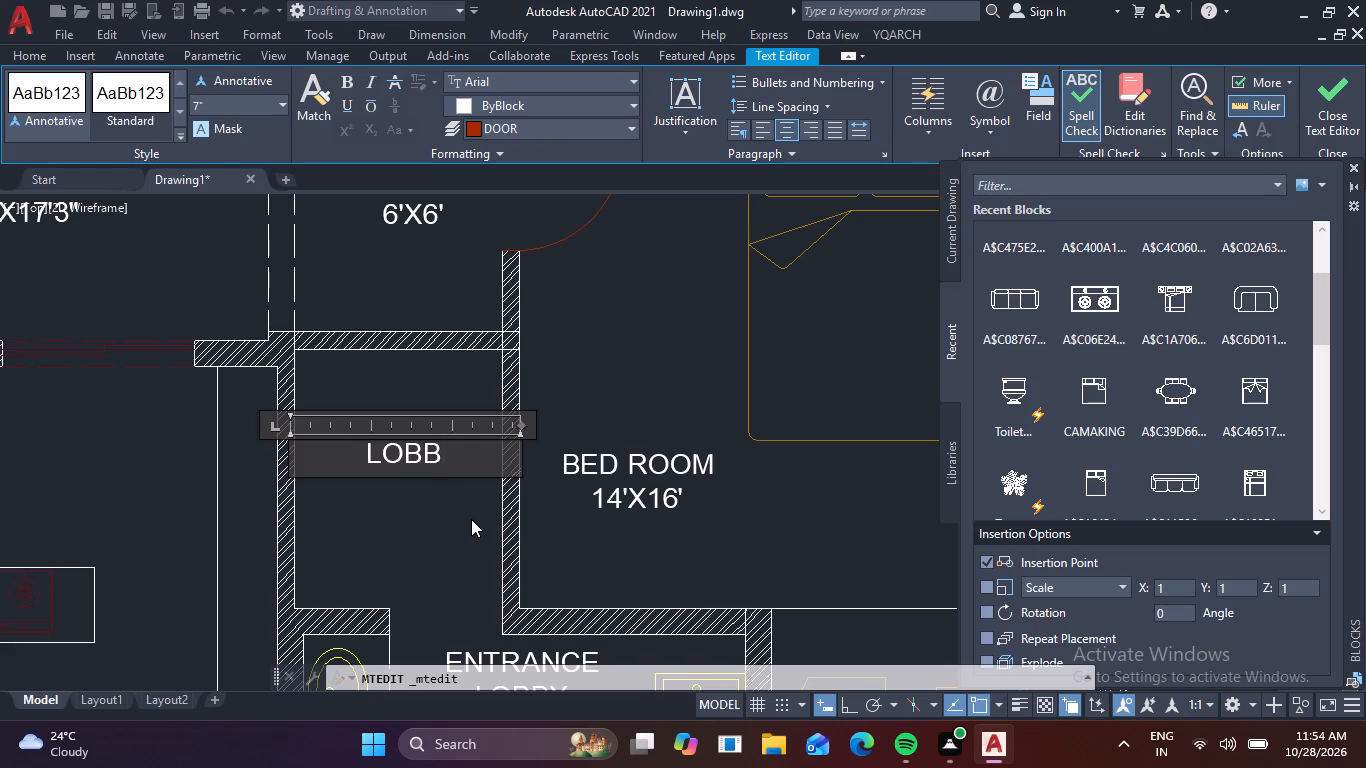
key("BackSpace")
key("BackSpace")
key("BackSpace")
key("BackSpace")
key("BackSpace")
key("BackSpace")
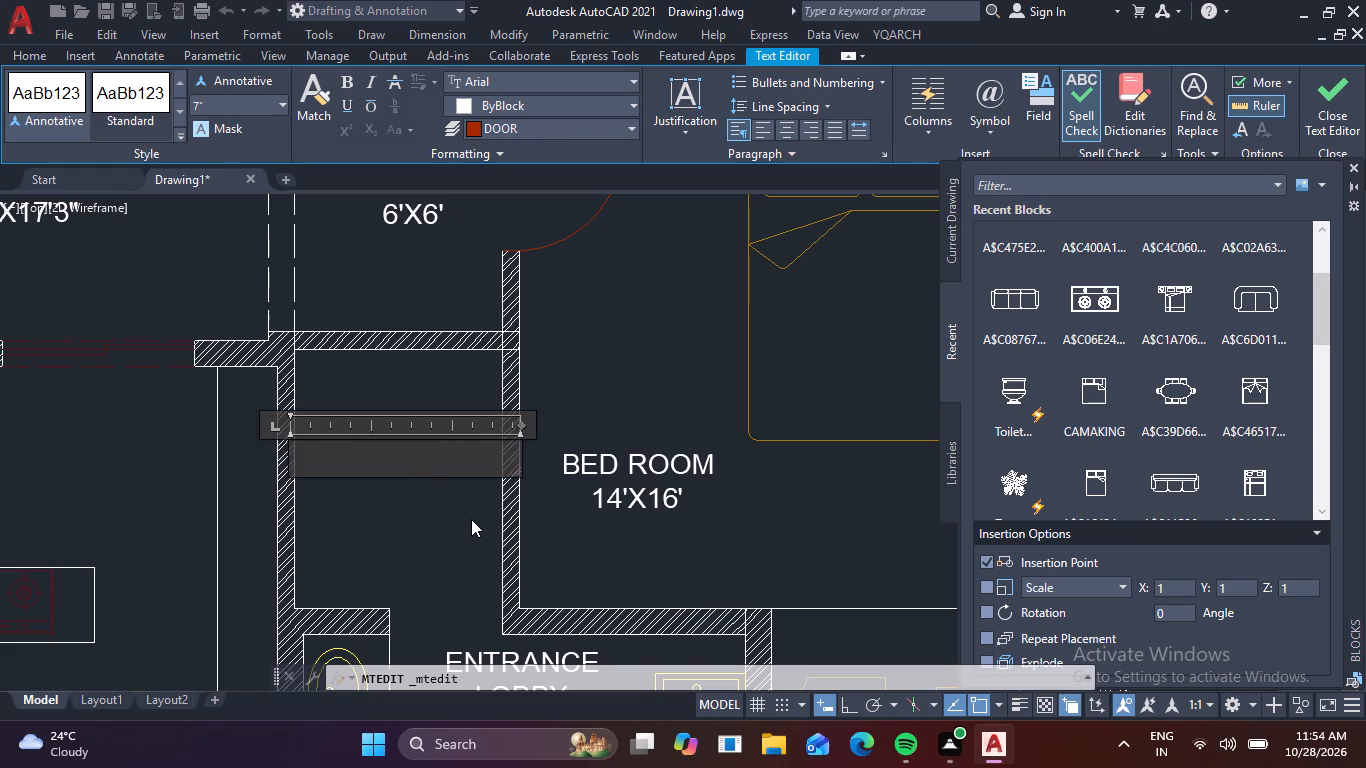
type("DRESS")
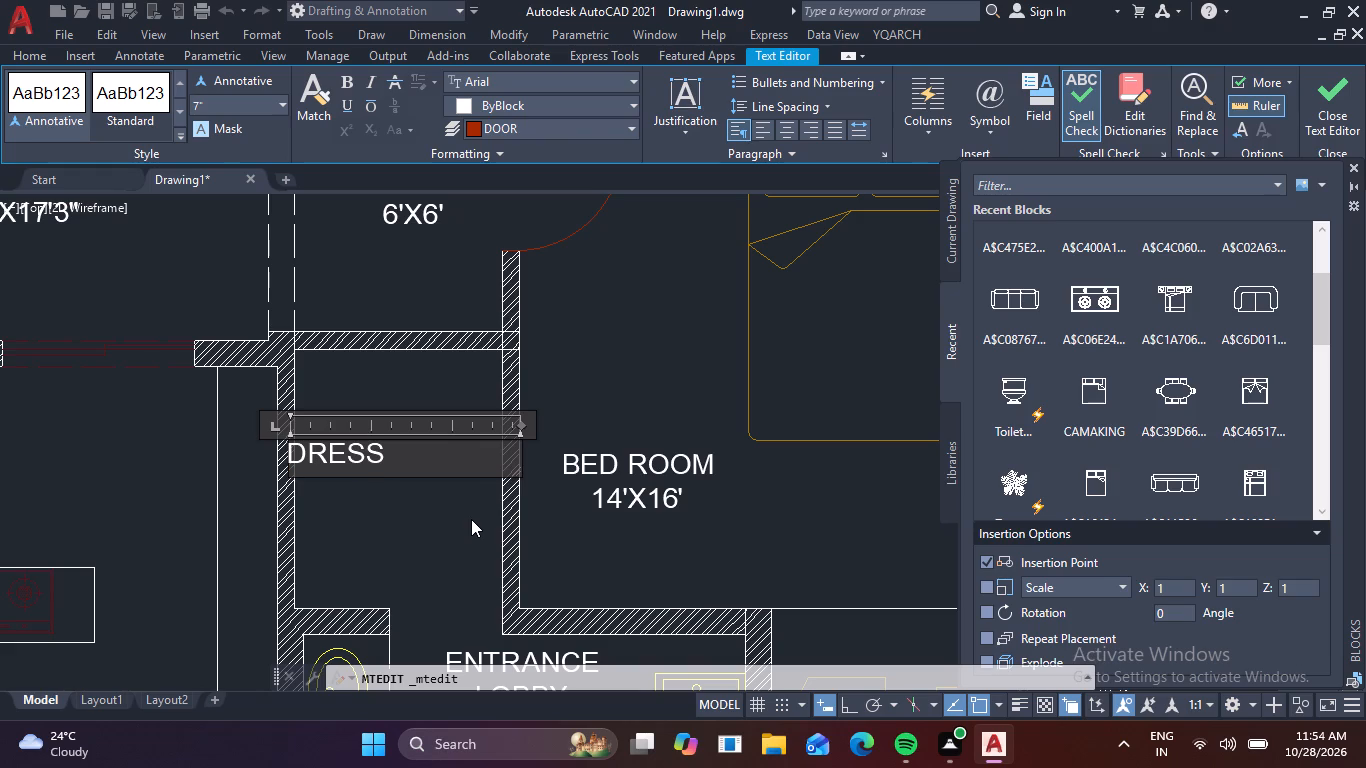
key("Return")
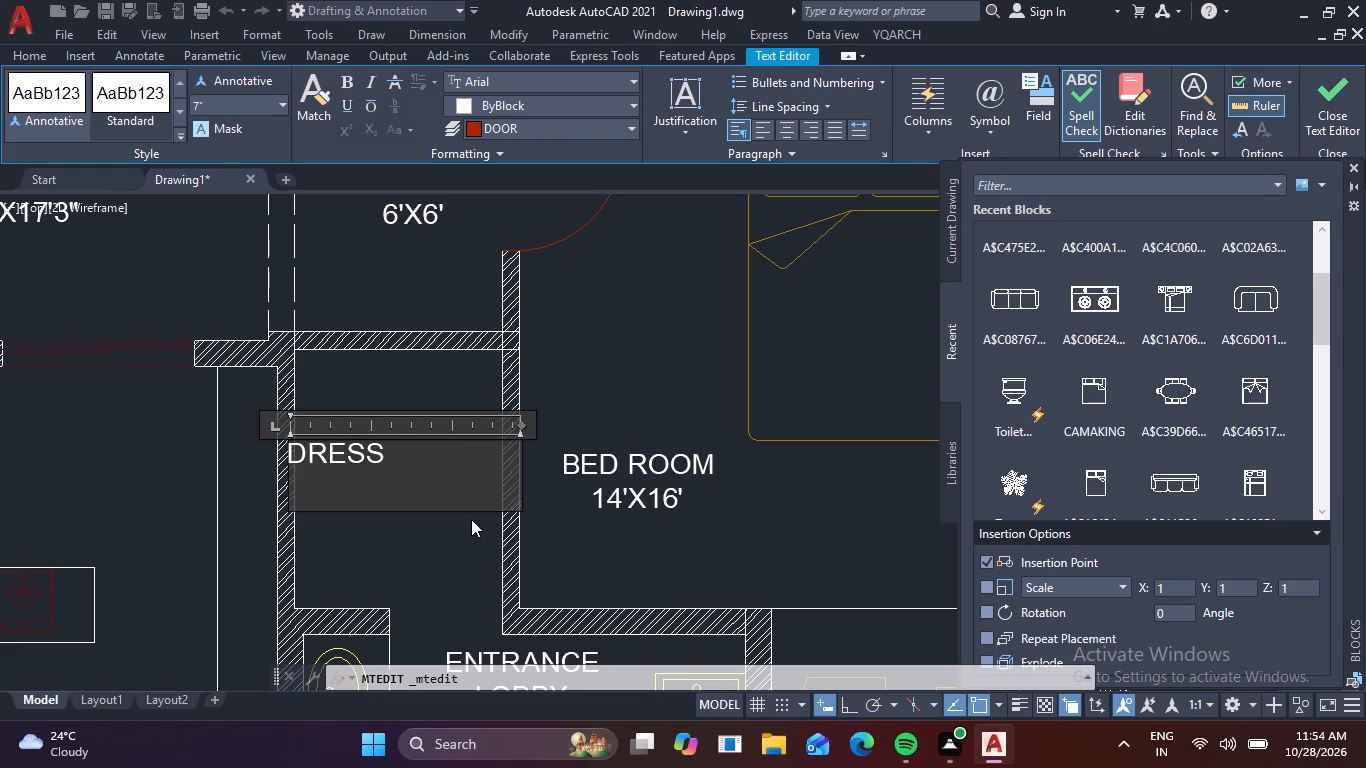
type("7'9\"")
key("x")
type("10")
key("apostrophe")
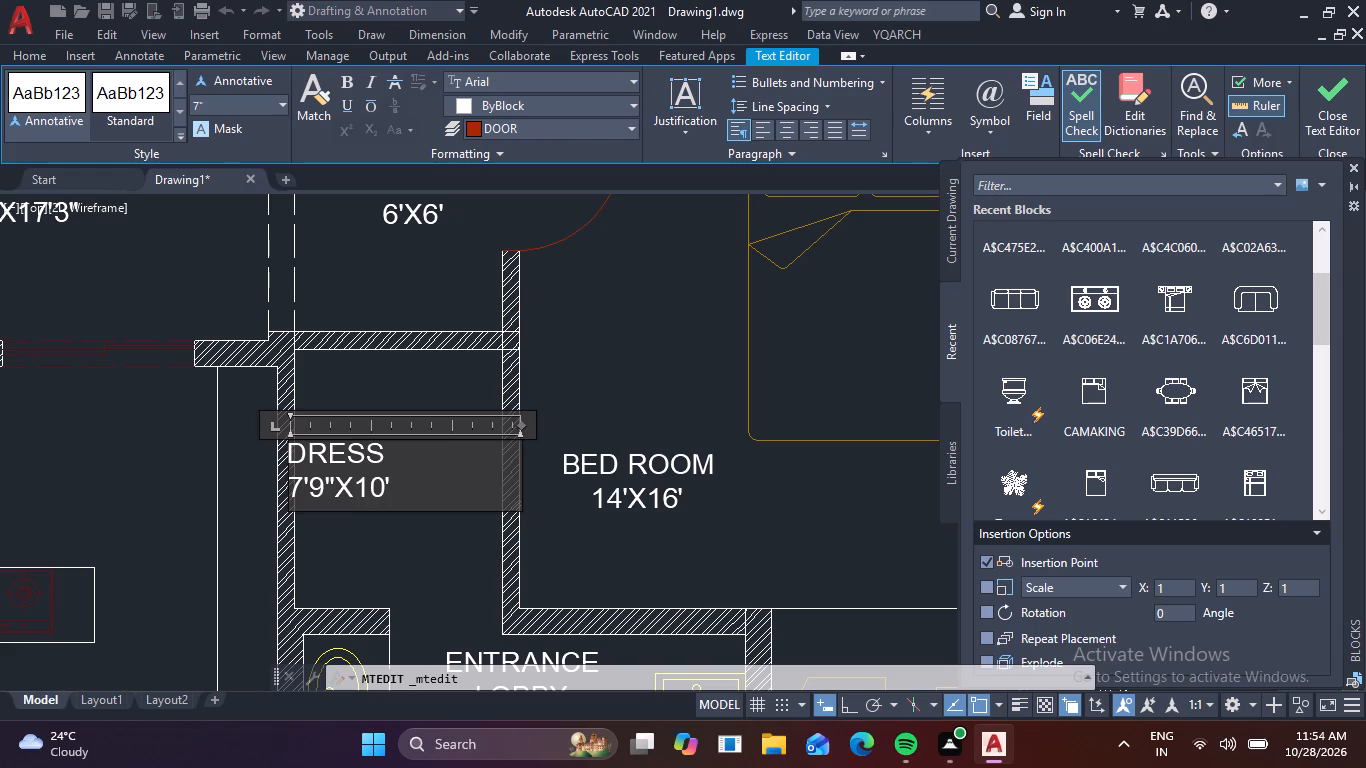
Centre-align both lines of the DRESS label and finish editing it.
left_click_drag(412, 496, 182, 440)
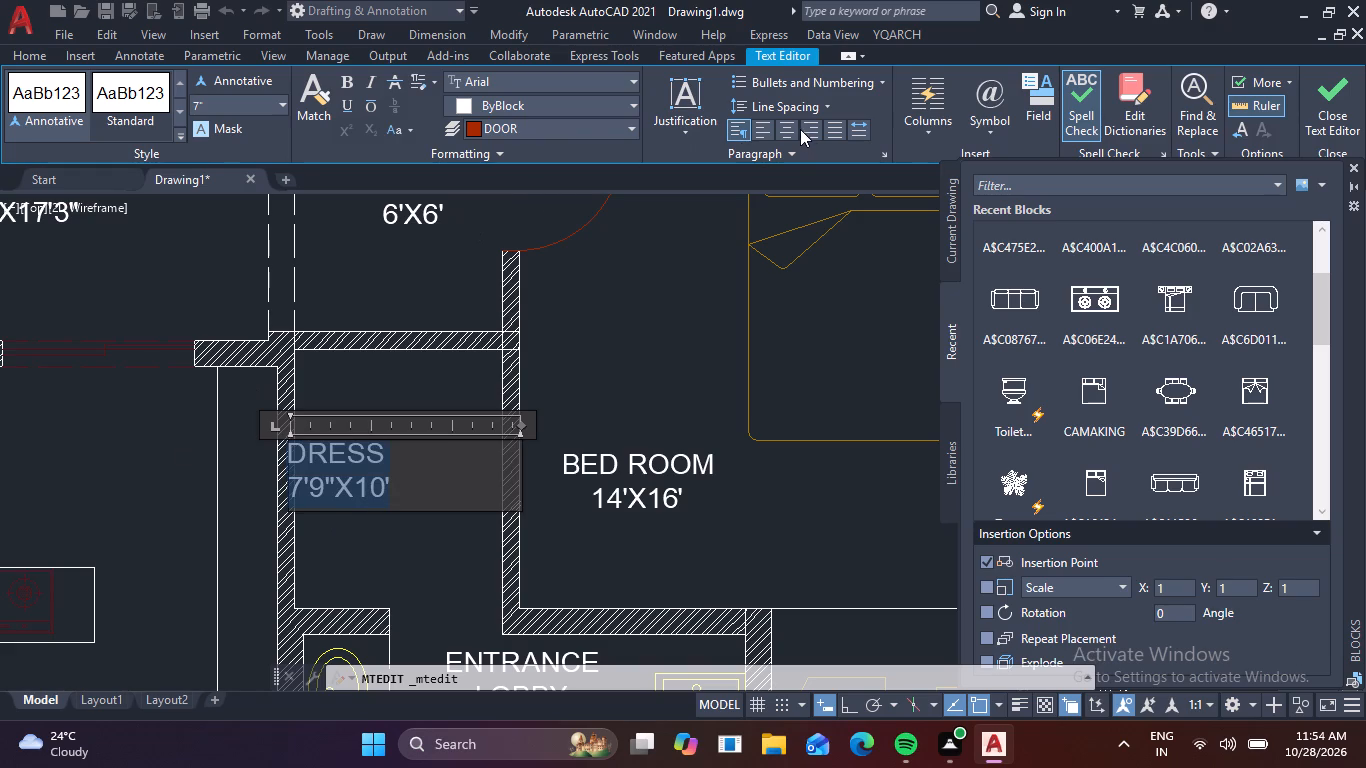
left_click(789, 127)
left_click(551, 311)
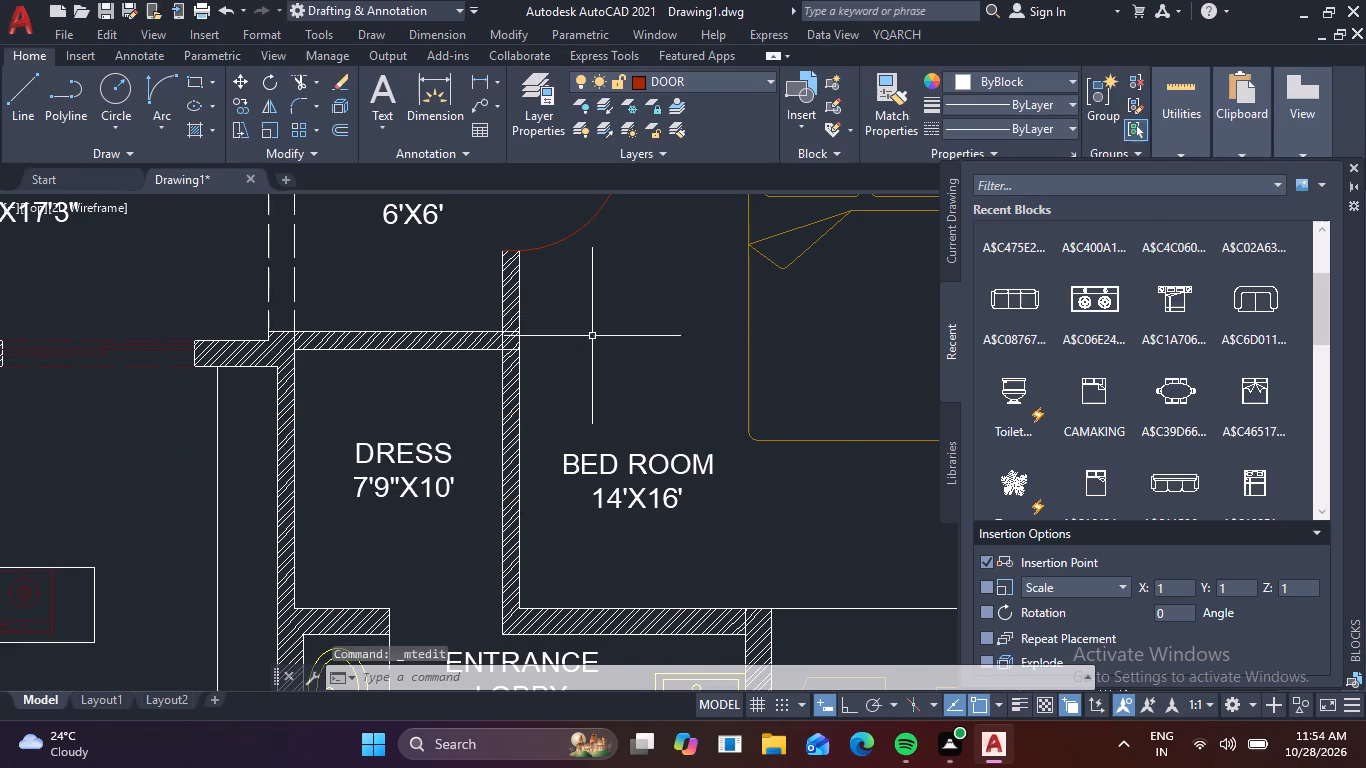
Replace the ENTRANCE LOBBY label between the washbasin and bathtub with BATH and the size 8'6"X12'9" beneath, and finish editing.
scroll(591, 360, "down", 1)
middle_click_drag(575, 430, 552, 361)
middle_click_drag(542, 515, 534, 460)
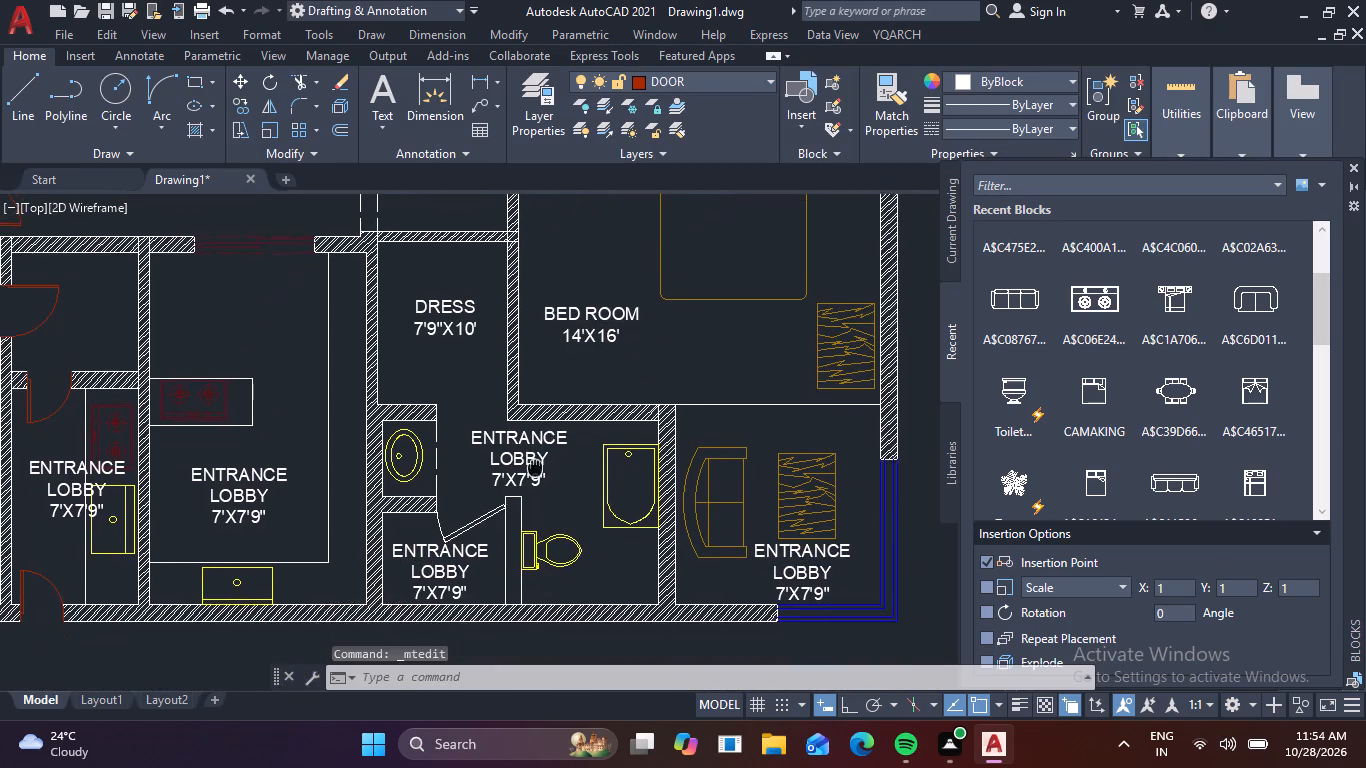
middle_click_drag(534, 460, 533, 457)
scroll(531, 476, "up", 2)
double_click(527, 446)
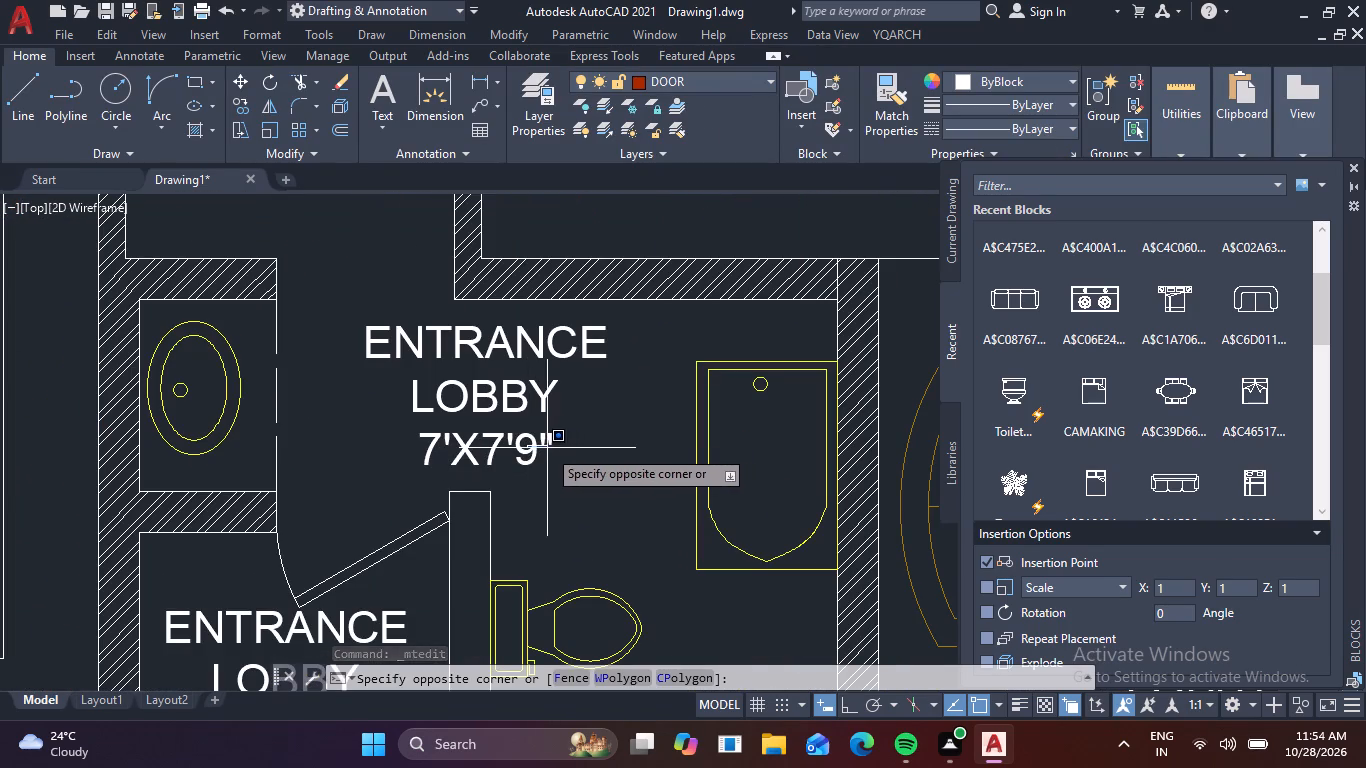
left_click(547, 448)
double_click(536, 448)
left_click(596, 450)
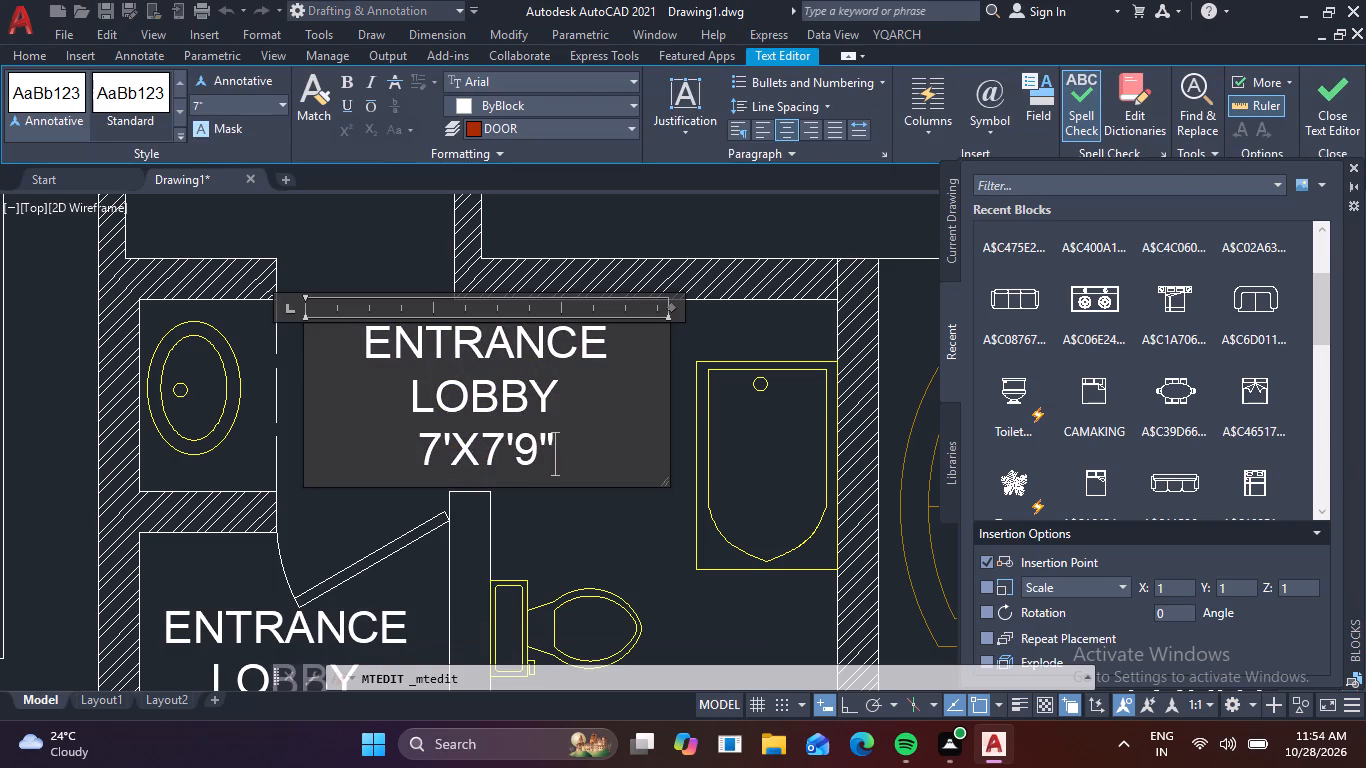
key("Return")
key("Return")
key("Return")
key("Return")
key("Return")
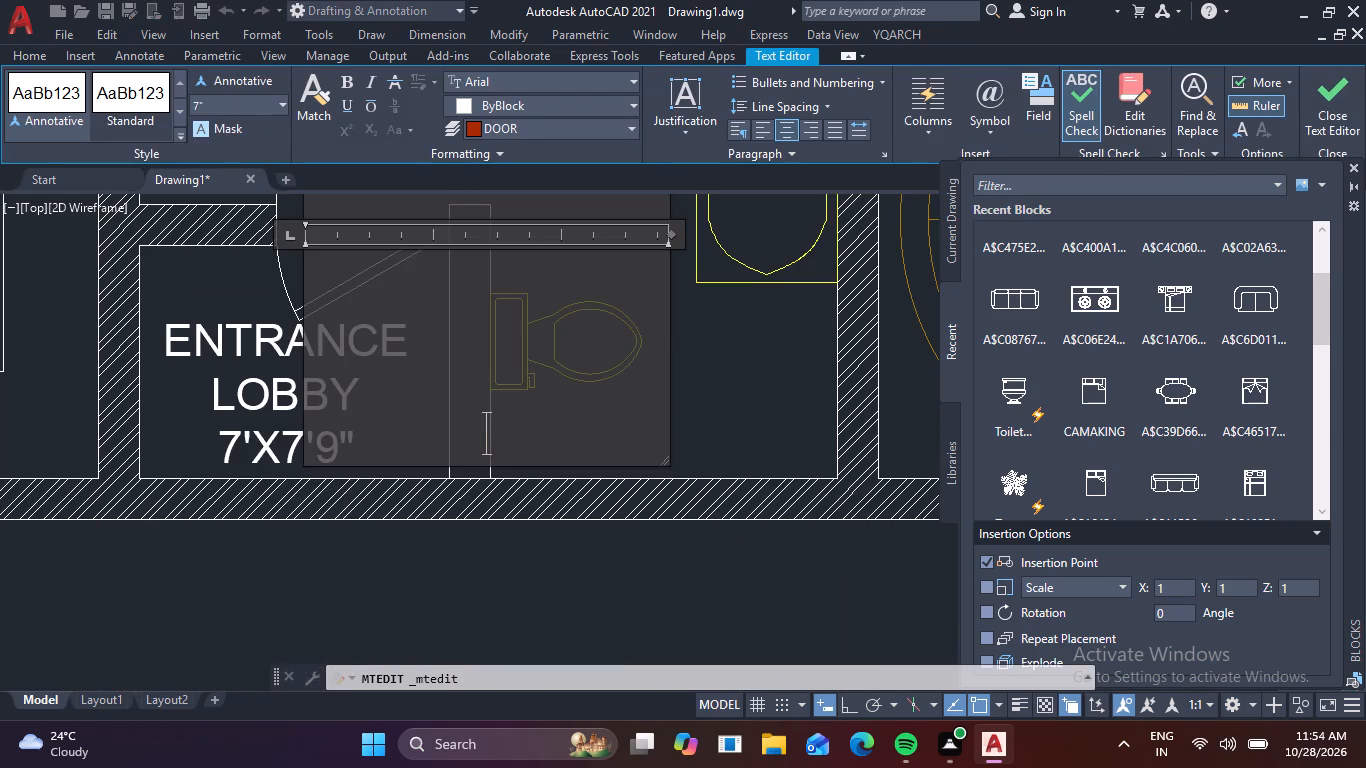
key("BackSpace")
key("BackSpace")
key("BackSpace")
key("BackSpace")
key("BackSpace")
key("BackSpace")
key("BackSpace")
key("BackSpace")
key("BackSpace")
key("BackSpace")
key("BackSpace")
key("BackSpace")
key("BackSpace")
key("BackSpace")
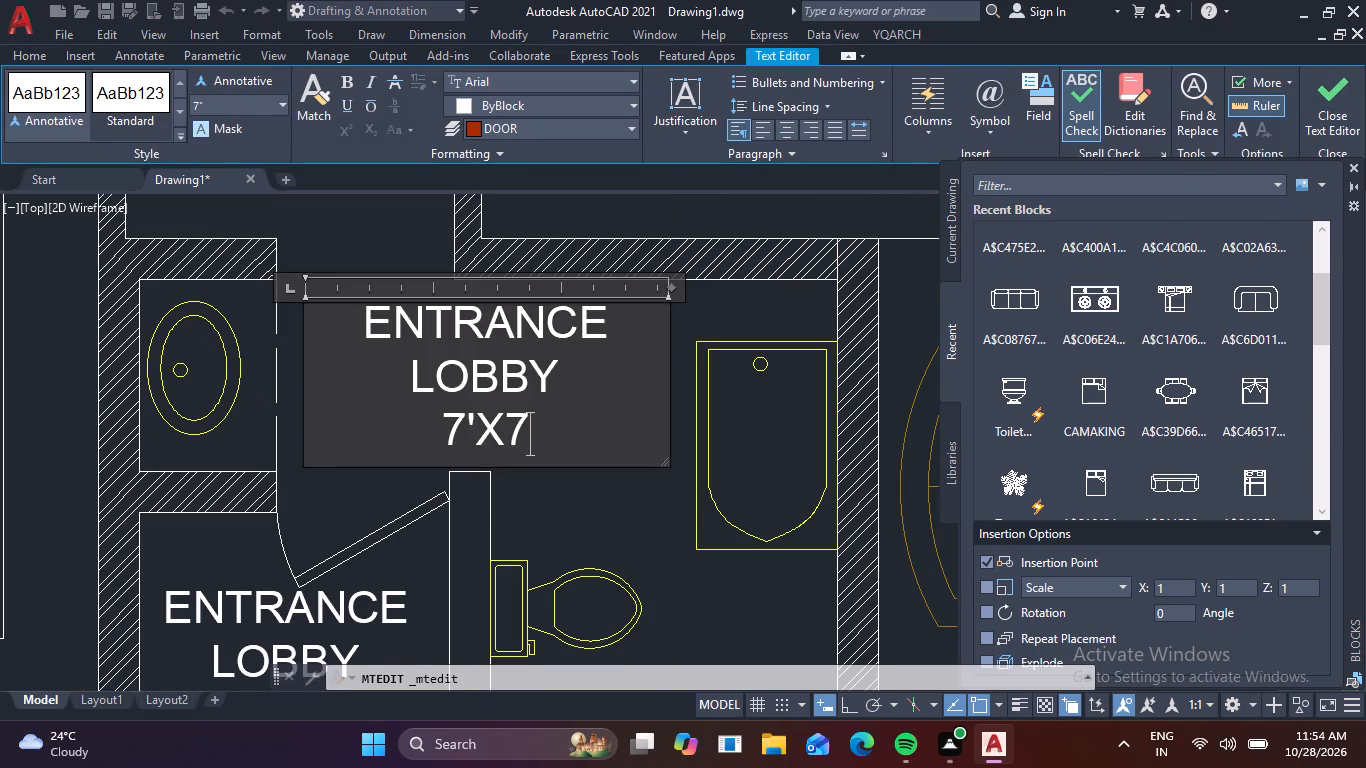
key("BackSpace")
key("BackSpace")
key("BackSpace")
key("BackSpace")
key("BackSpace")
key("BackSpace")
key("BackSpace")
key("BackSpace")
key("BackSpace")
key("BackSpace")
key("BackSpace")
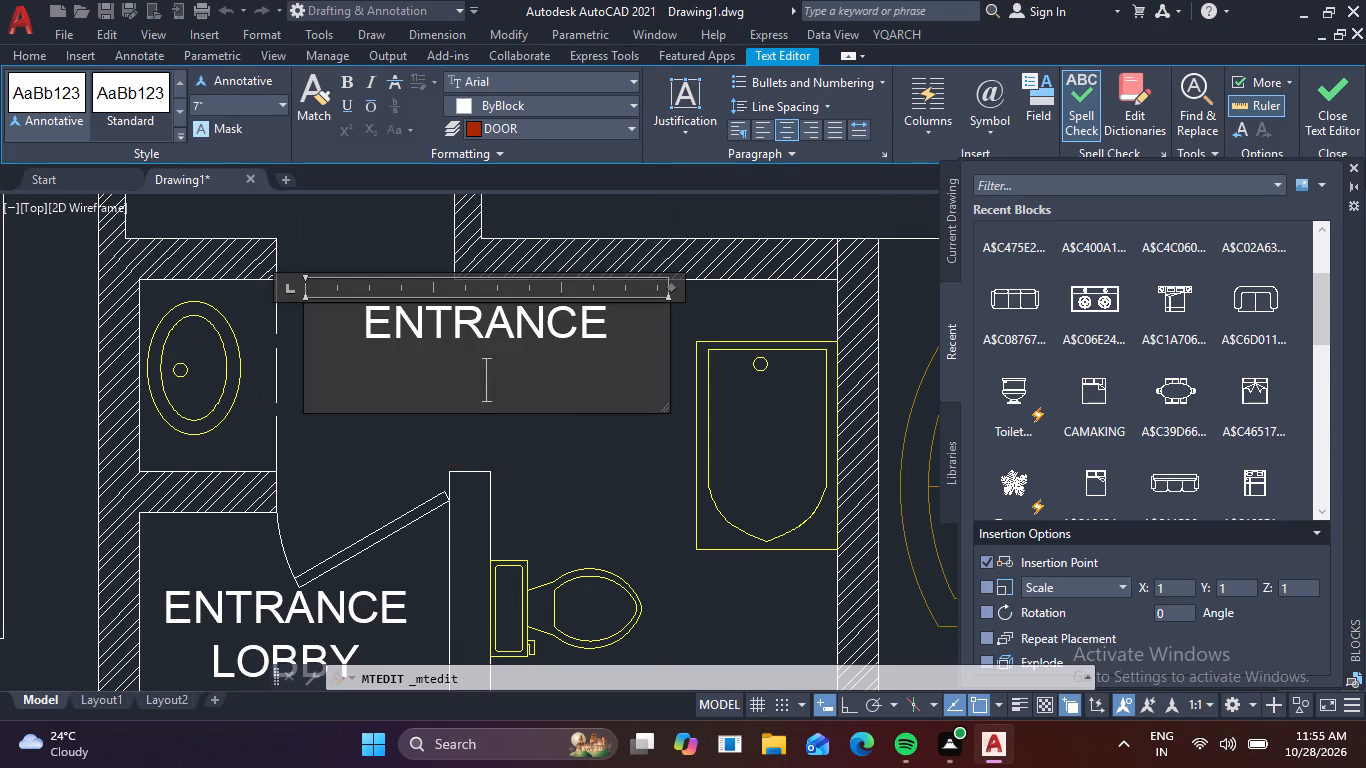
key("BackSpace")
key("BackSpace")
key("BackSpace")
key("BackSpace")
key("BackSpace")
key("BackSpace")
key("BackSpace")
key("BackSpace")
key("BackSpace")
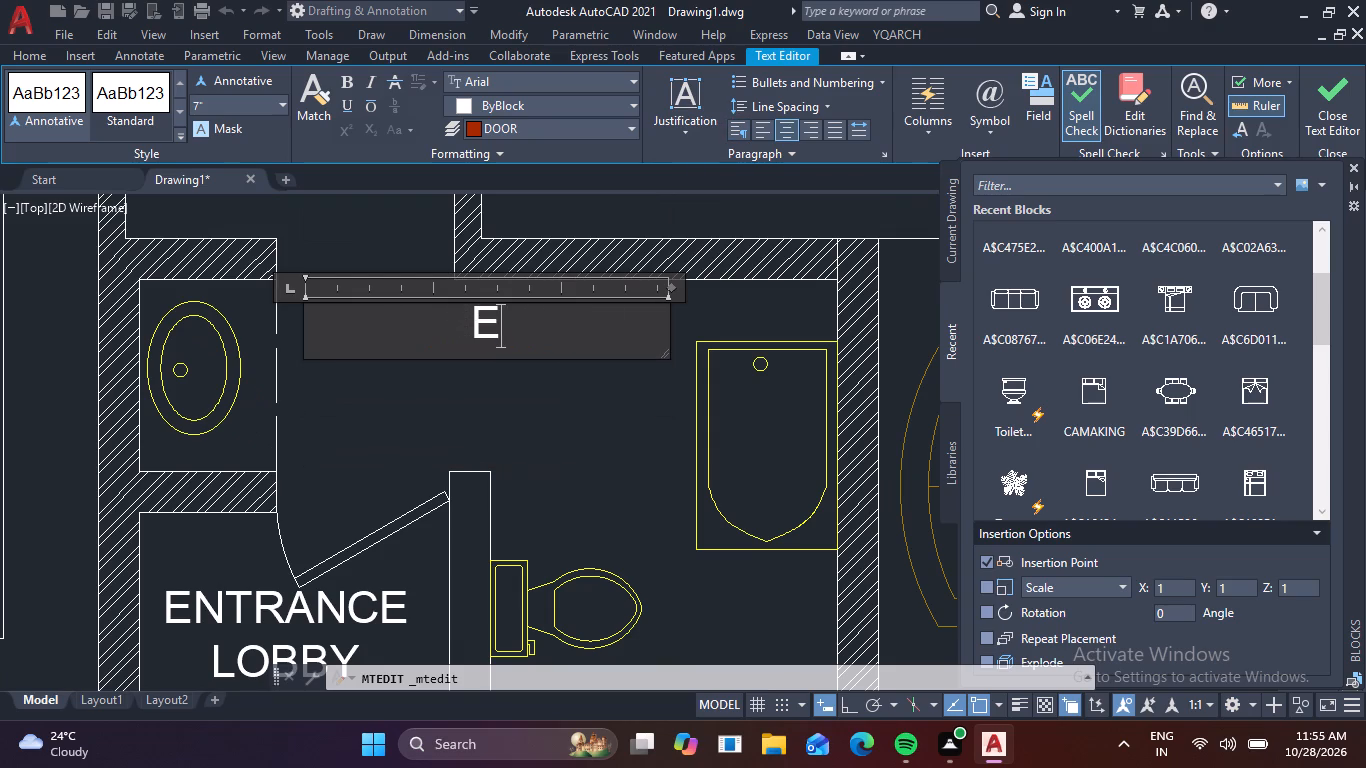
key("BackSpace")
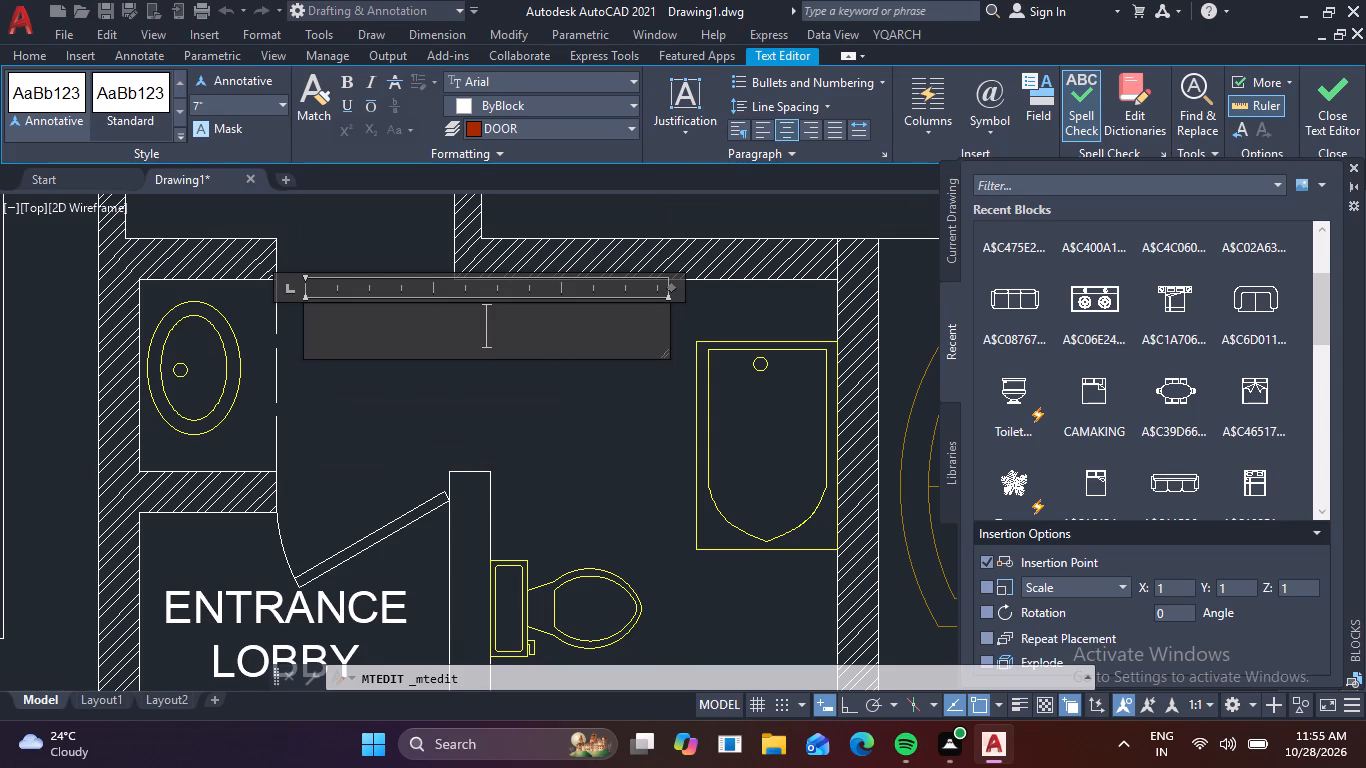
type("BAT")
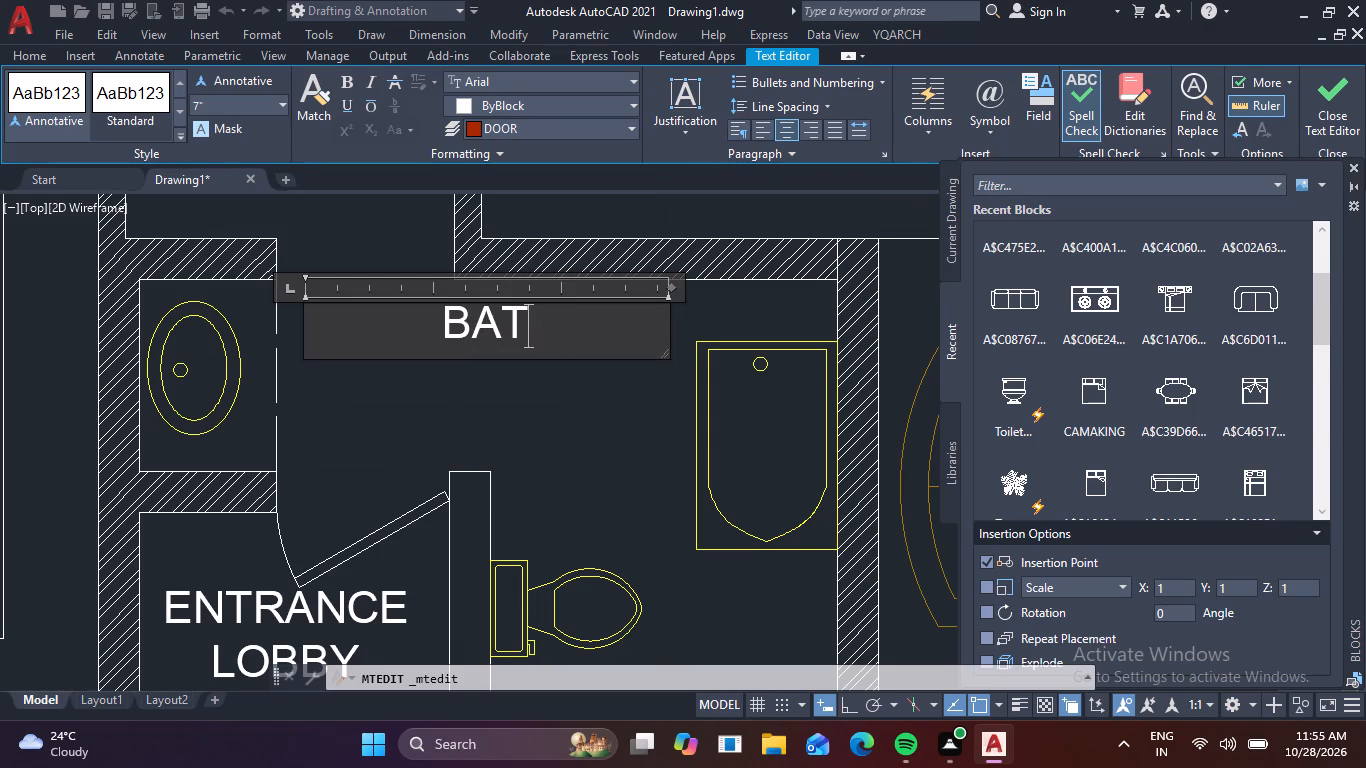
key("h")
key("Return")
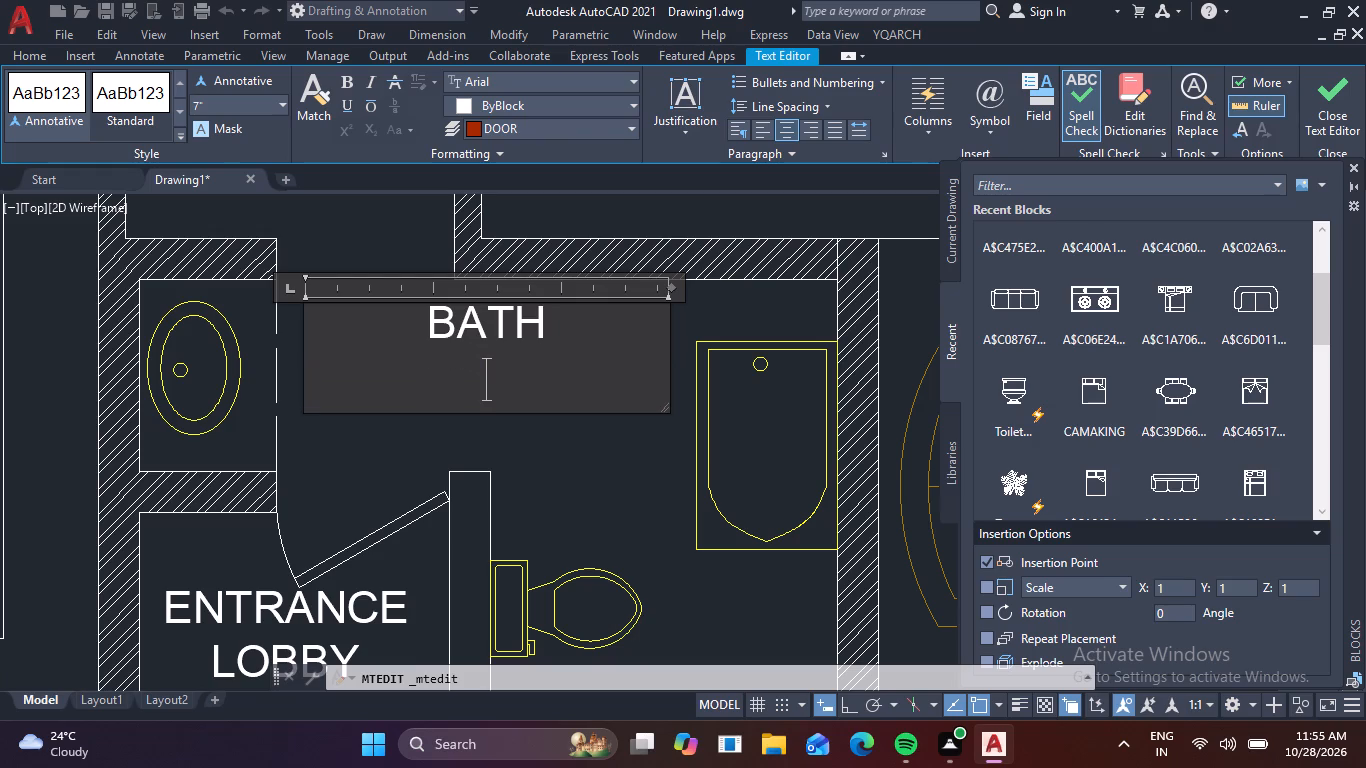
type("8'")
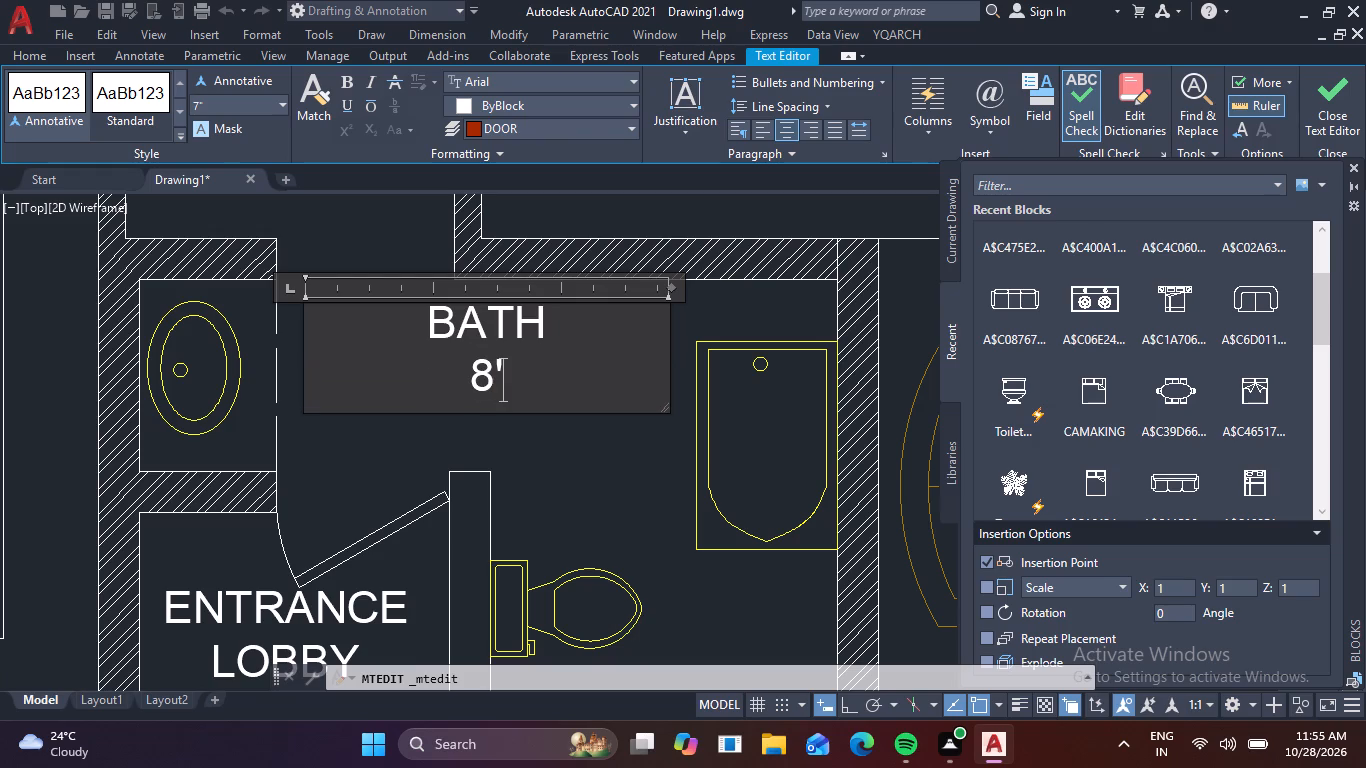
type("6\"")
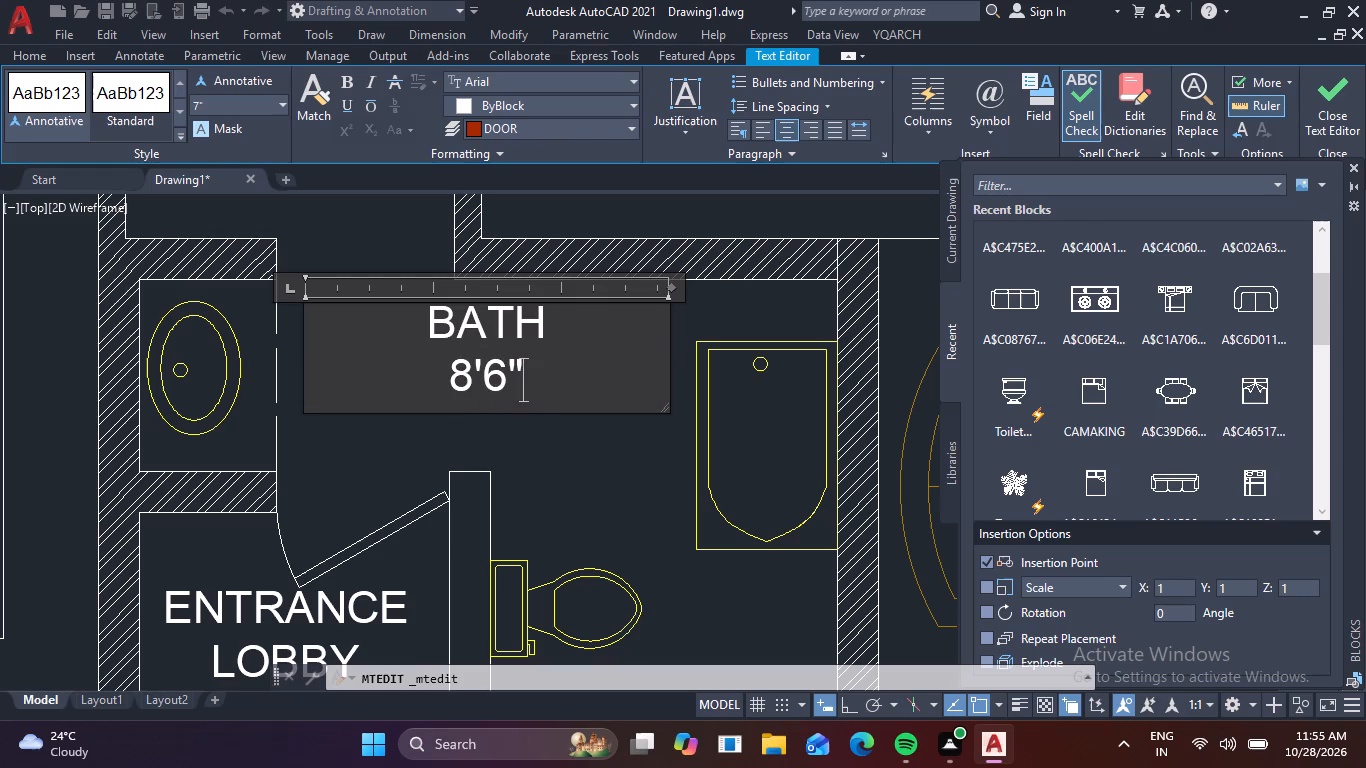
key("x")
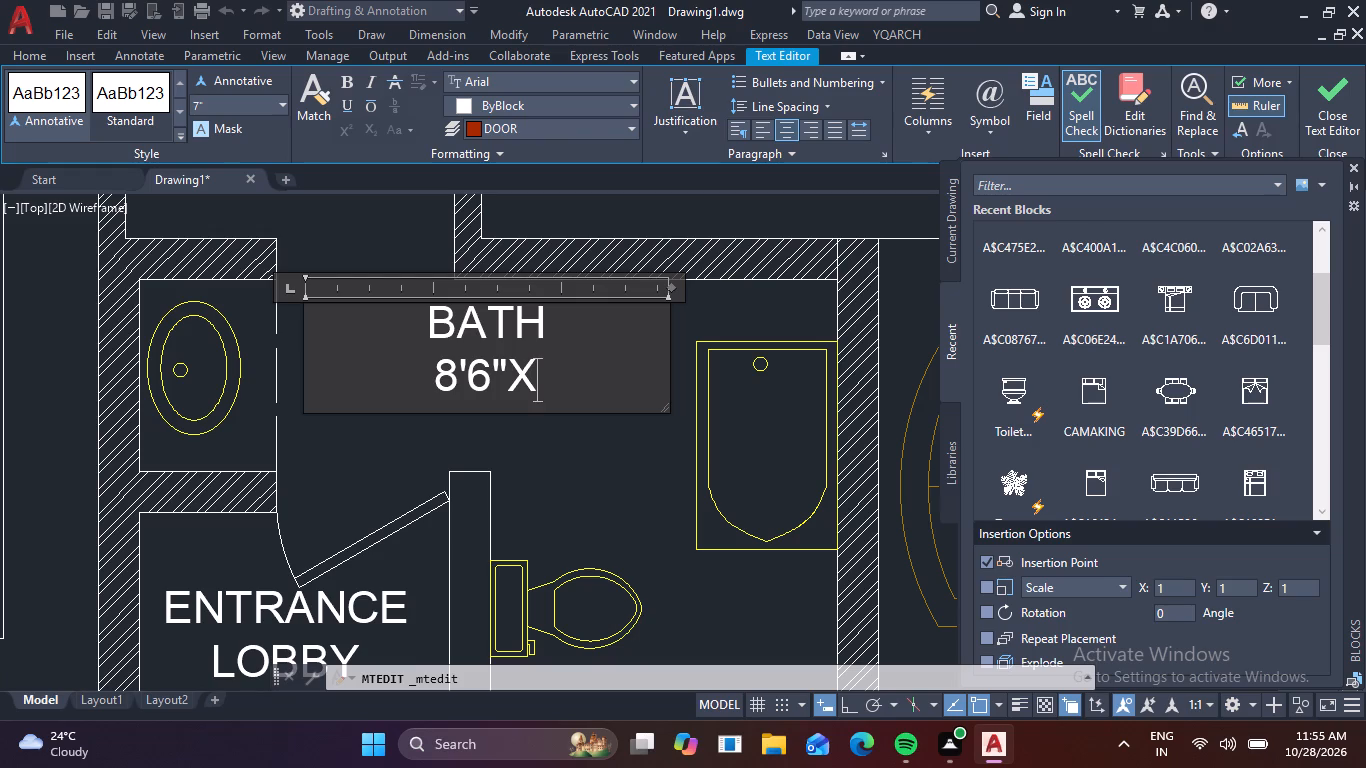
type("12'")
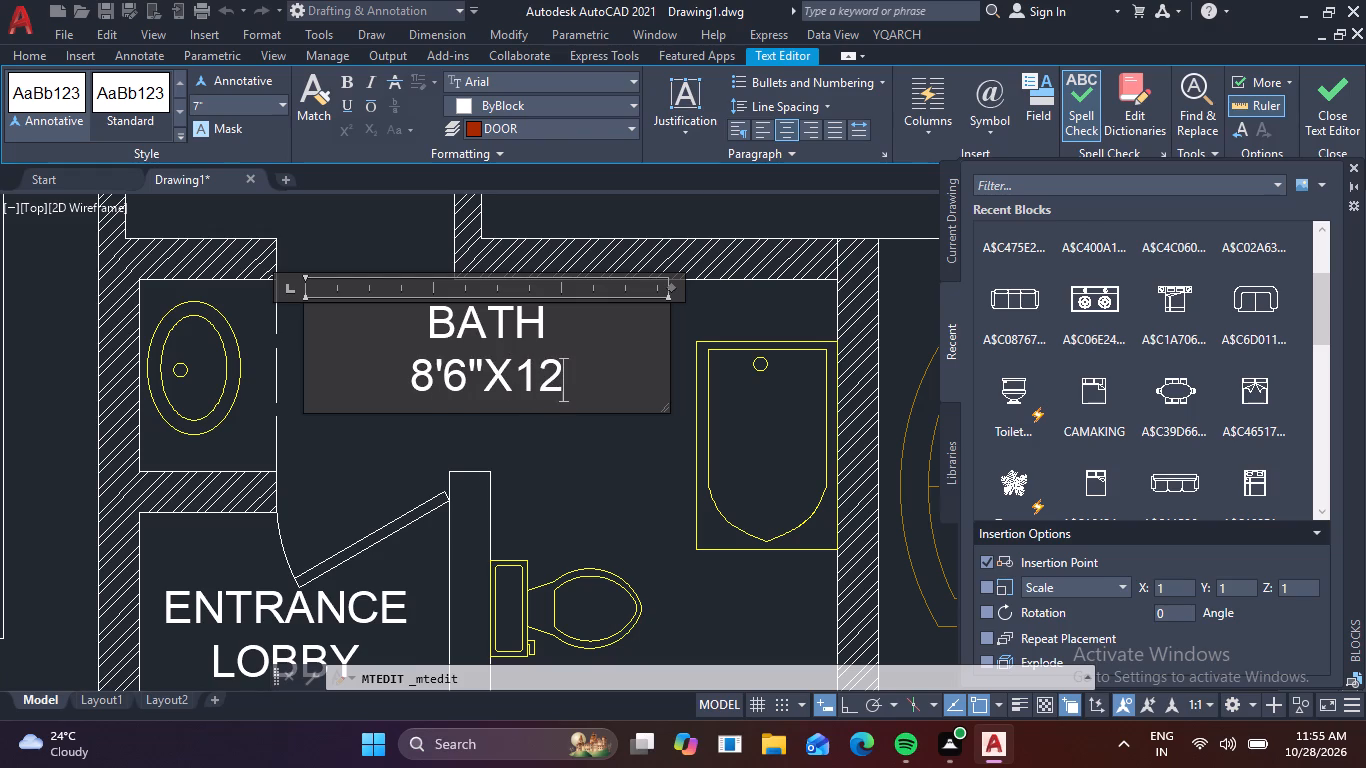
type("9\"")
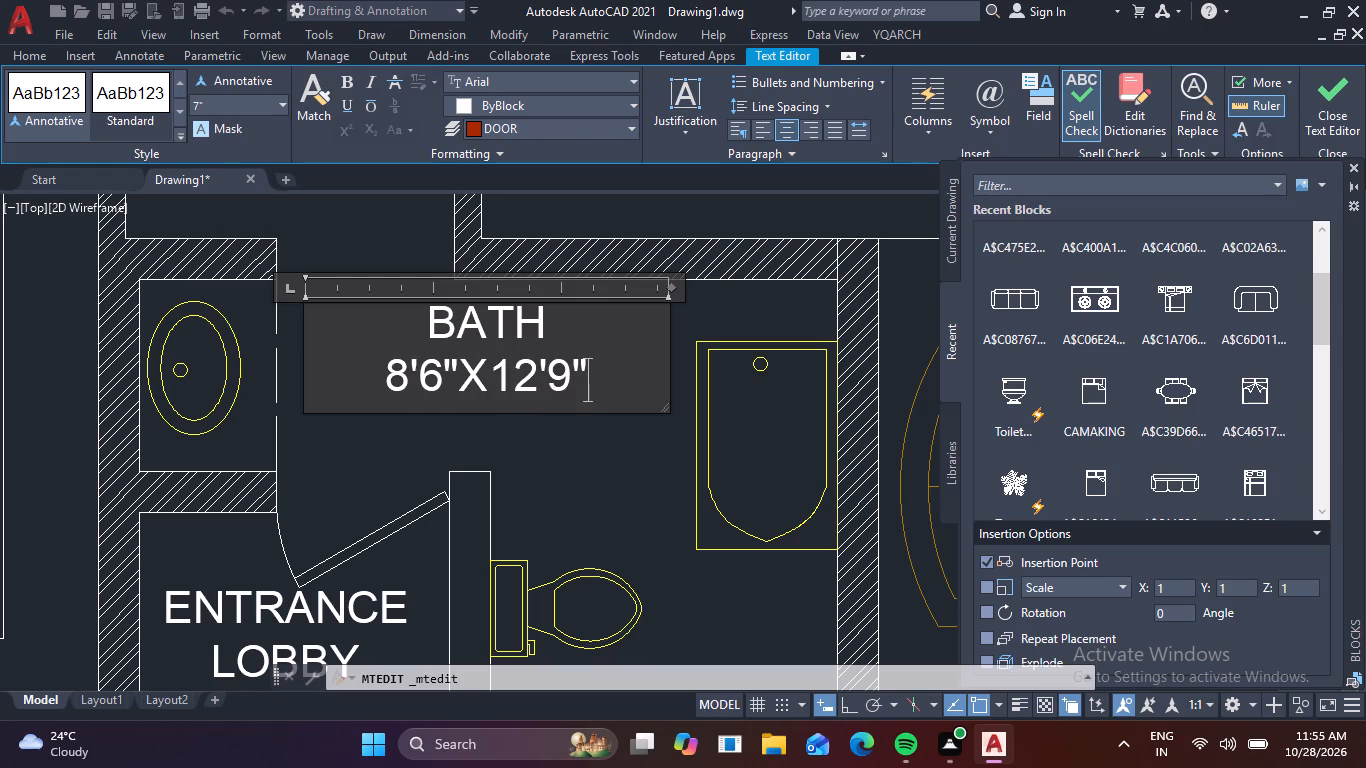
left_click(586, 492)
Replace the ENTRANCE LOBBY label beside the sofa and table near the corner window with SITTING and the size 9'3"X9'6" beneath, and finish editing.
scroll(586, 492, "down", 1)
middle_click_drag(556, 498, 449, 399)
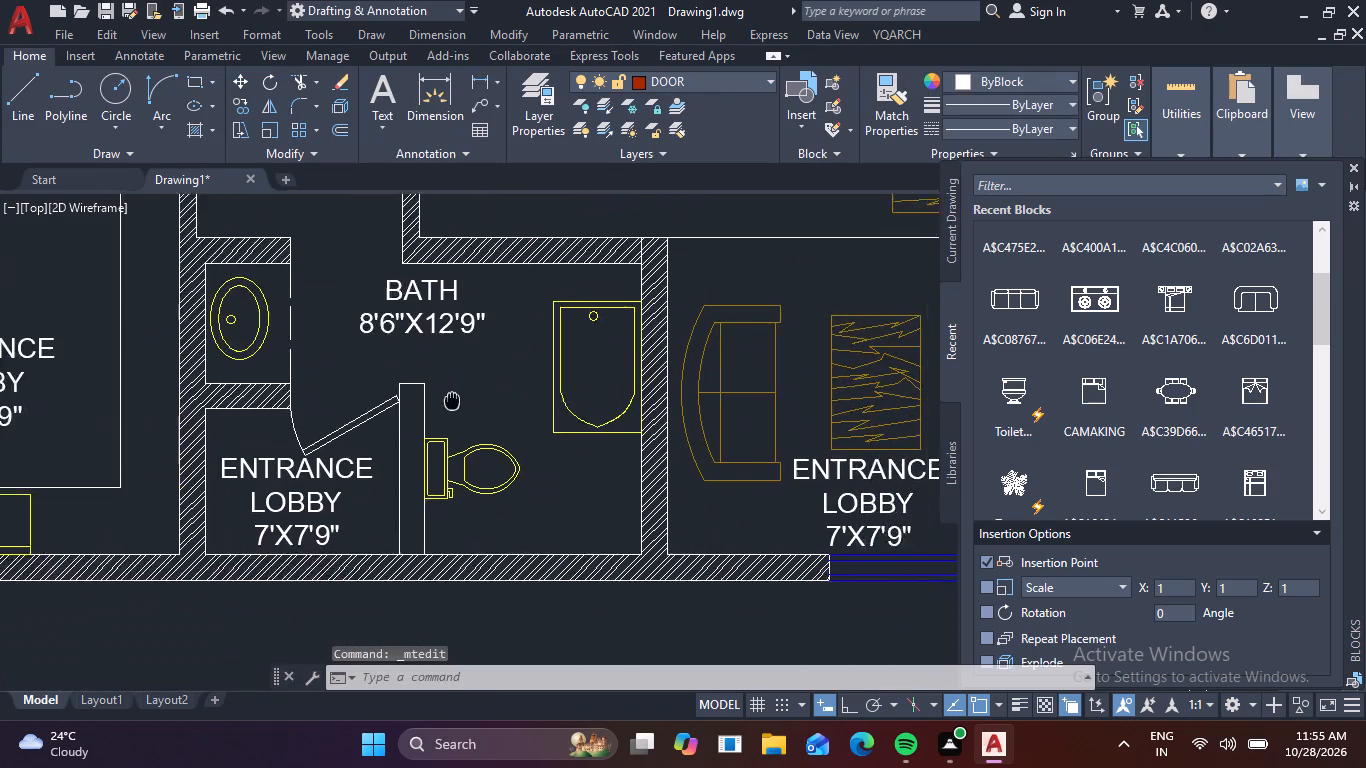
middle_click_drag(449, 399, 230, 440)
double_click(664, 569)
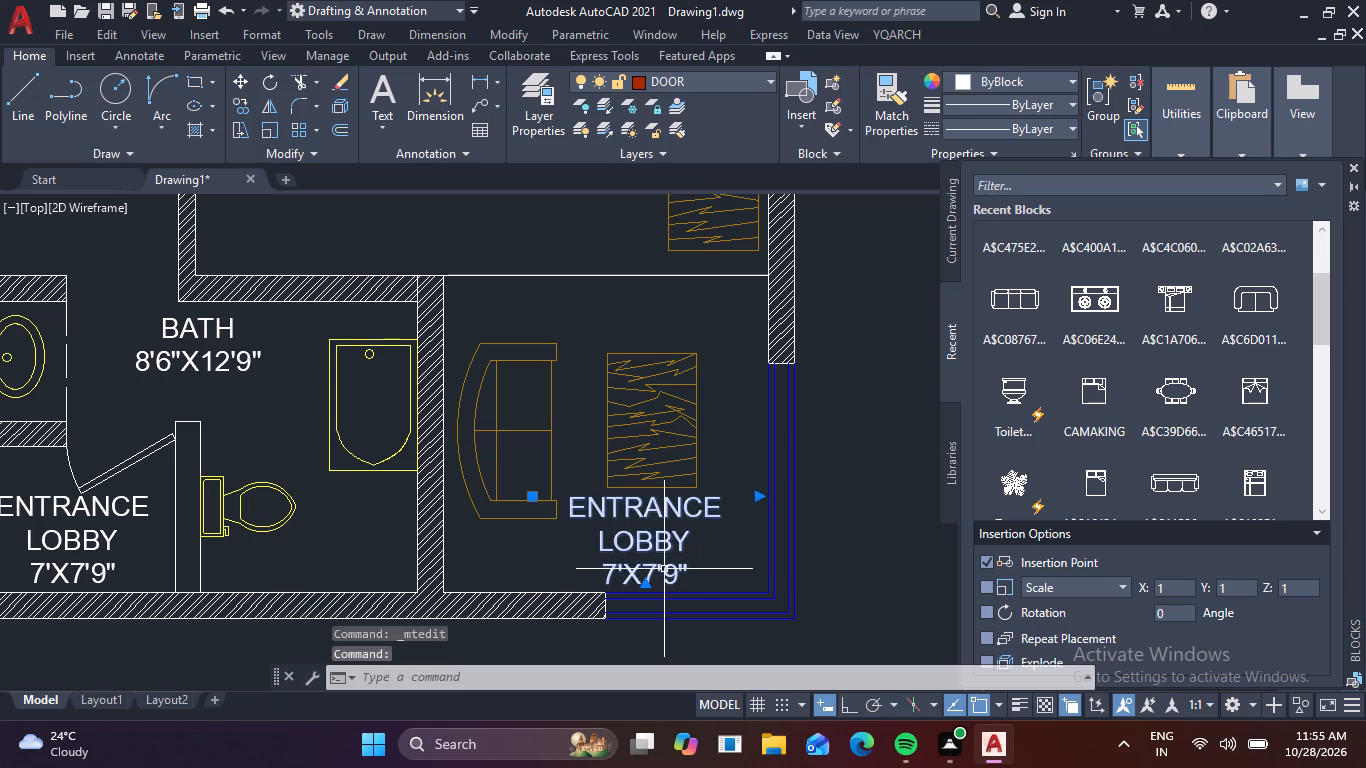
left_click(723, 578)
key("BackSpace")
key("BackSpace")
key("BackSpace")
key("BackSpace")
key("BackSpace")
key("BackSpace")
key("BackSpace")
key("BackSpace")
key("BackSpace")
key("BackSpace")
key("BackSpace")
key("BackSpace")
key("BackSpace")
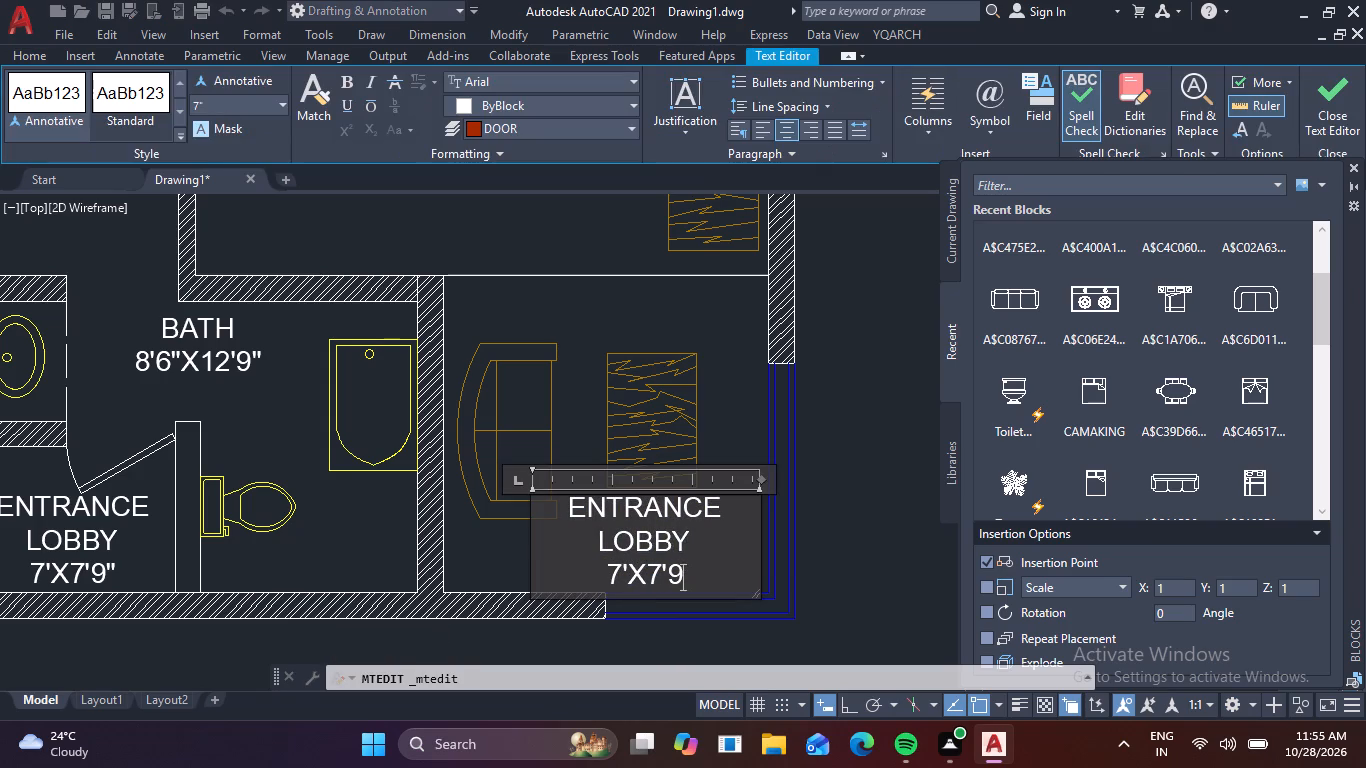
key("BackSpace")
key("BackSpace")
key("BackSpace")
key("BackSpace")
key("BackSpace")
key("BackSpace")
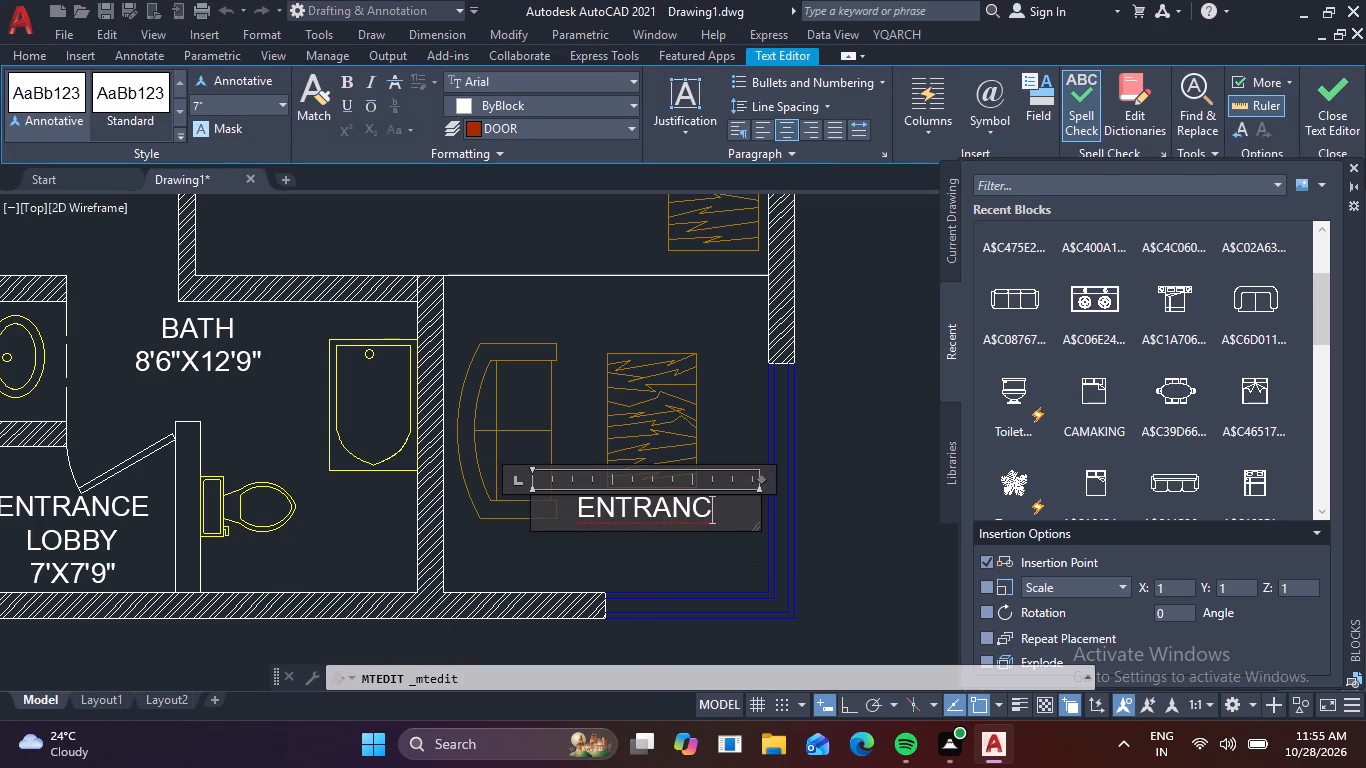
key("BackSpace")
key("BackSpace")
key("BackSpace")
key("BackSpace")
key("BackSpace")
key("BackSpace")
key("BackSpace")
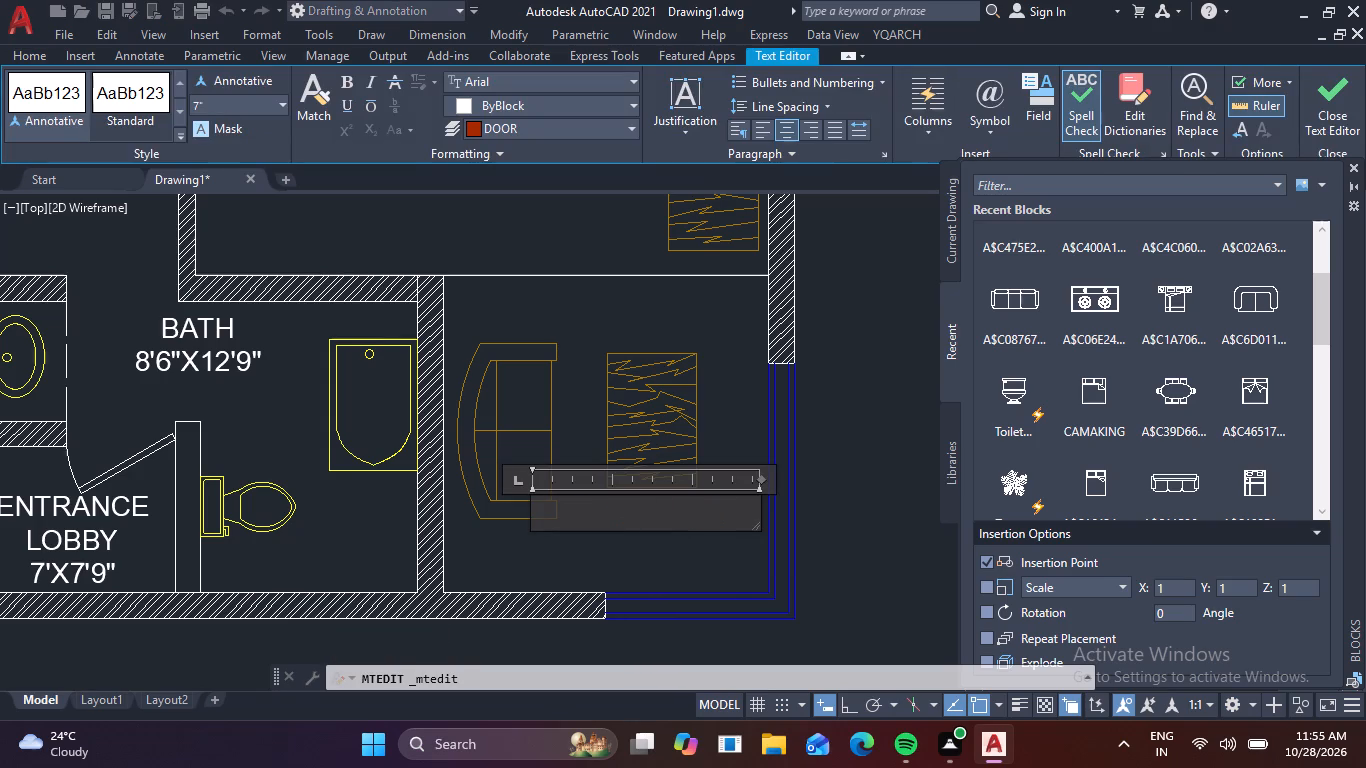
type("SITT")
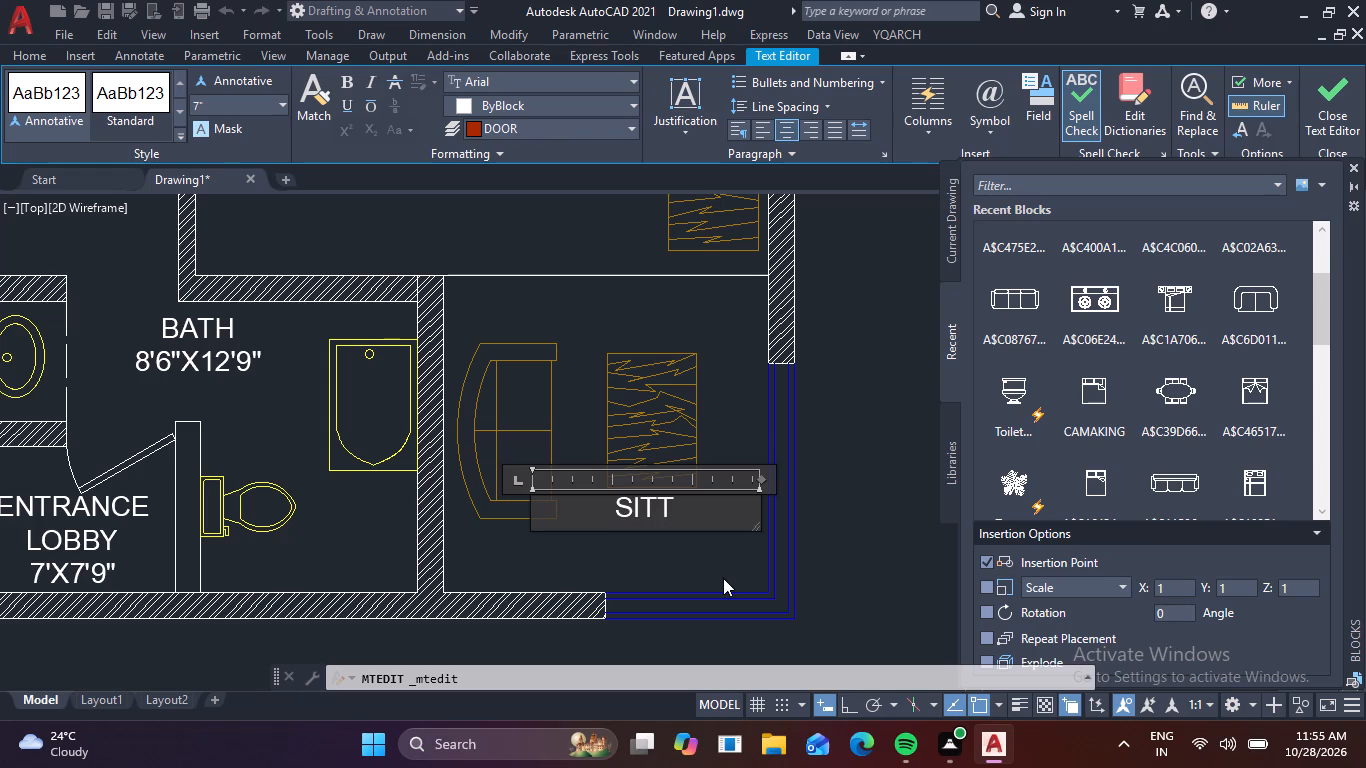
type("ING")
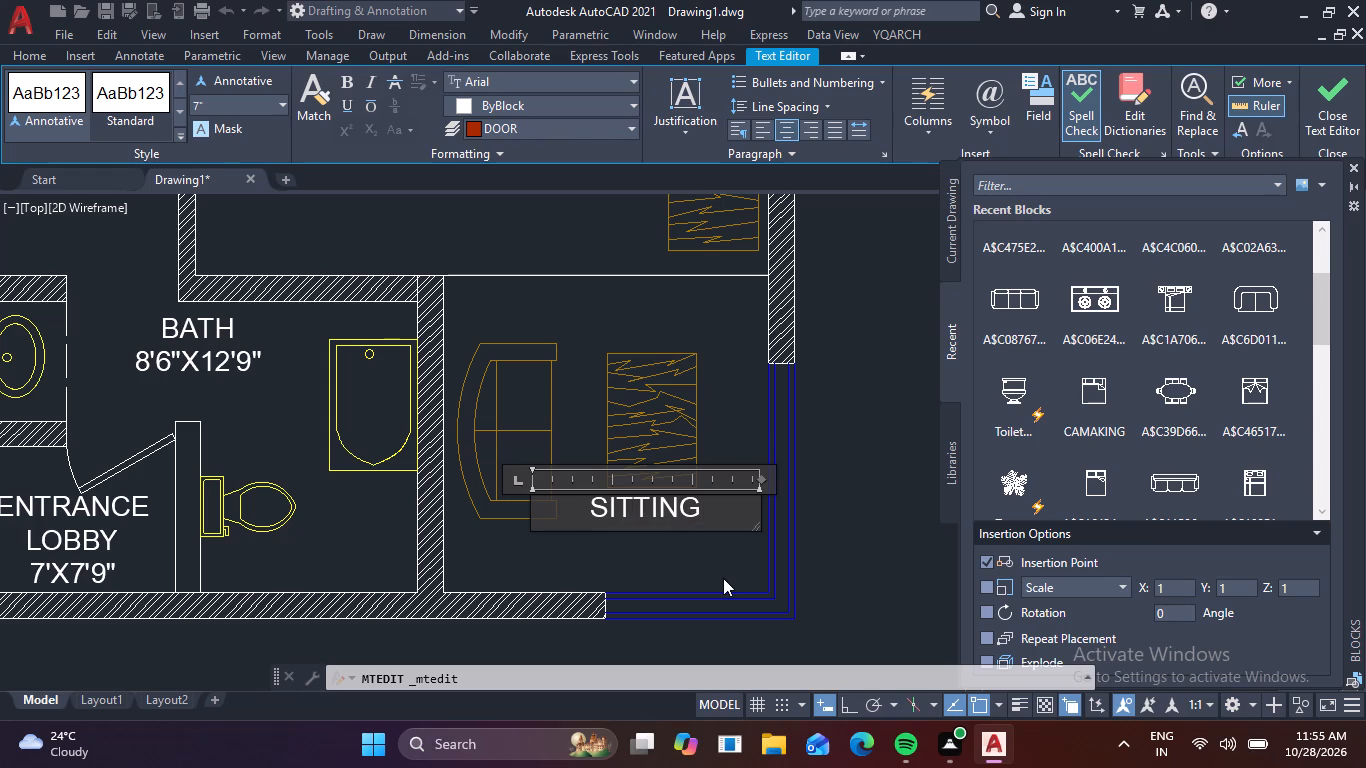
key("Return")
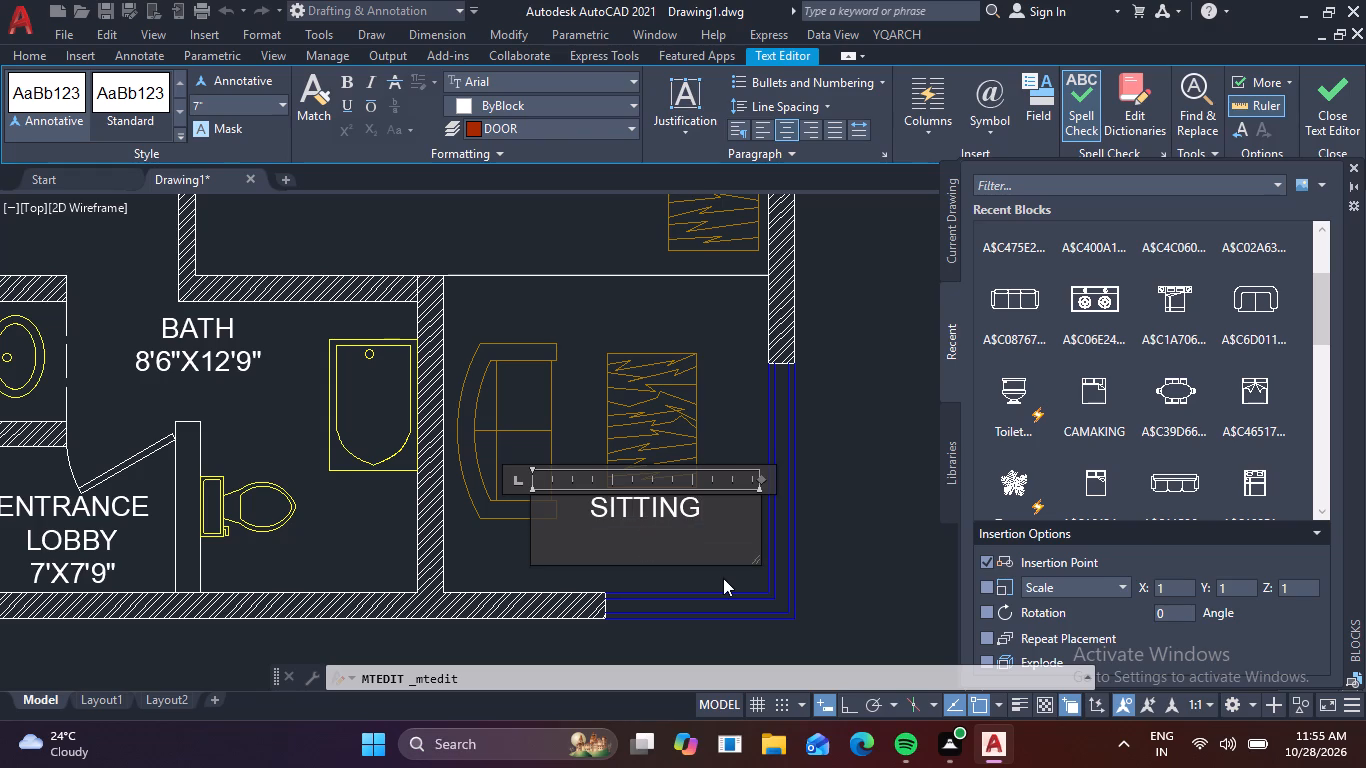
key("9")
type("'3")
key("shift+quotedbl")
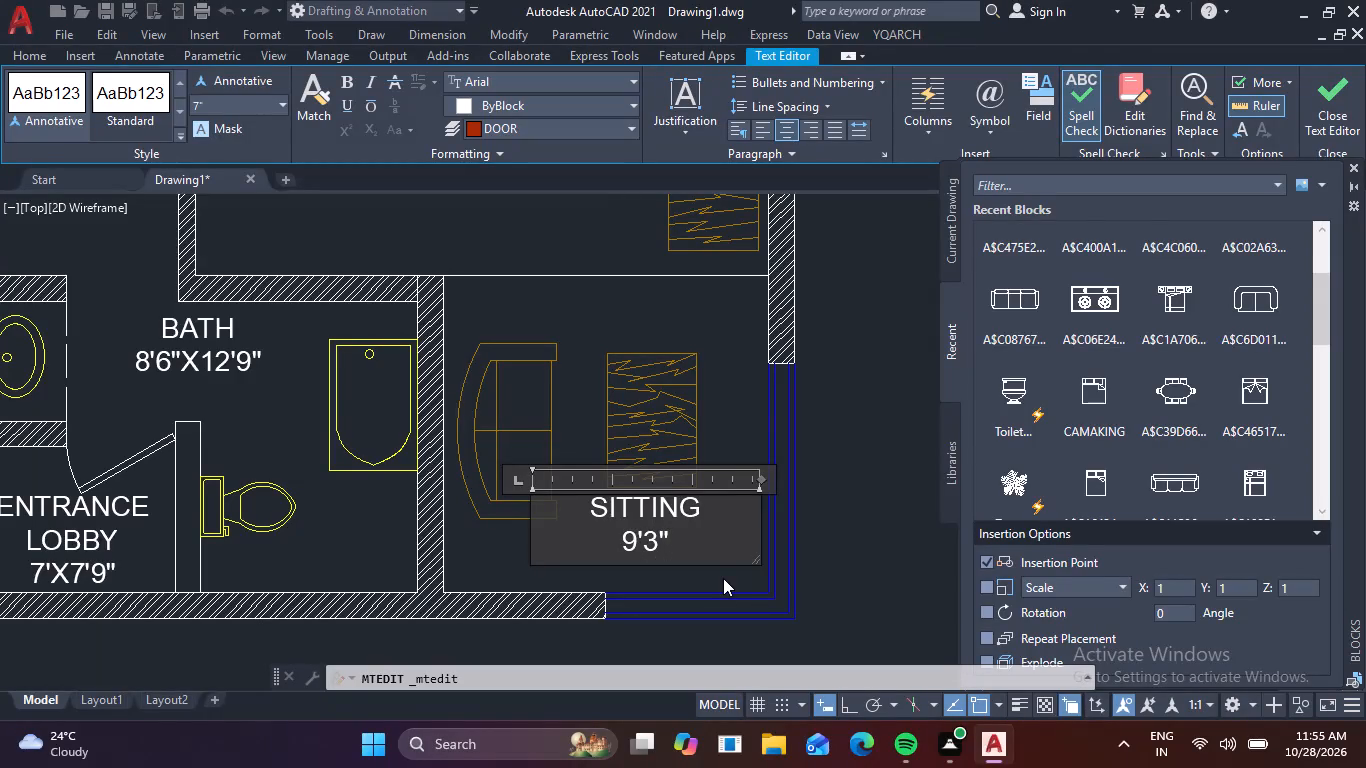
key("x")
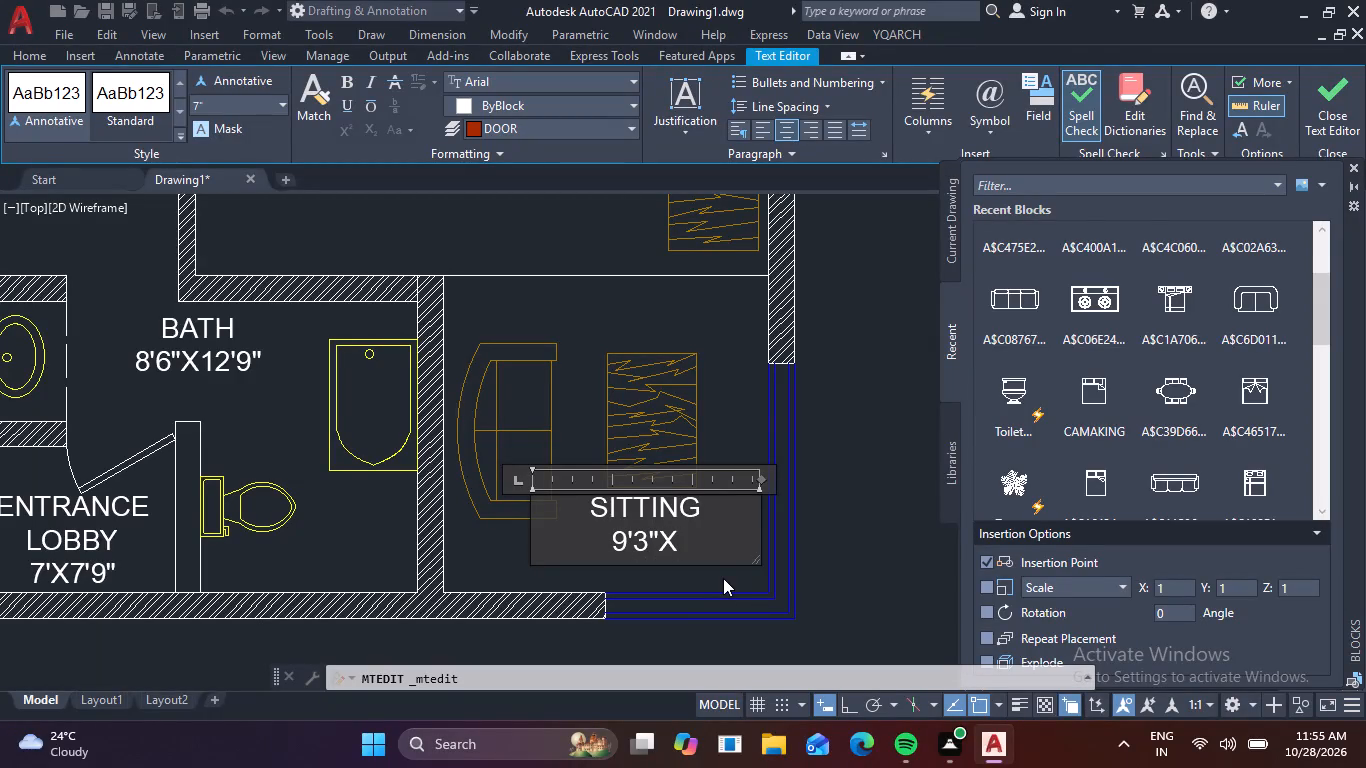
key("9")
type("'6\"")
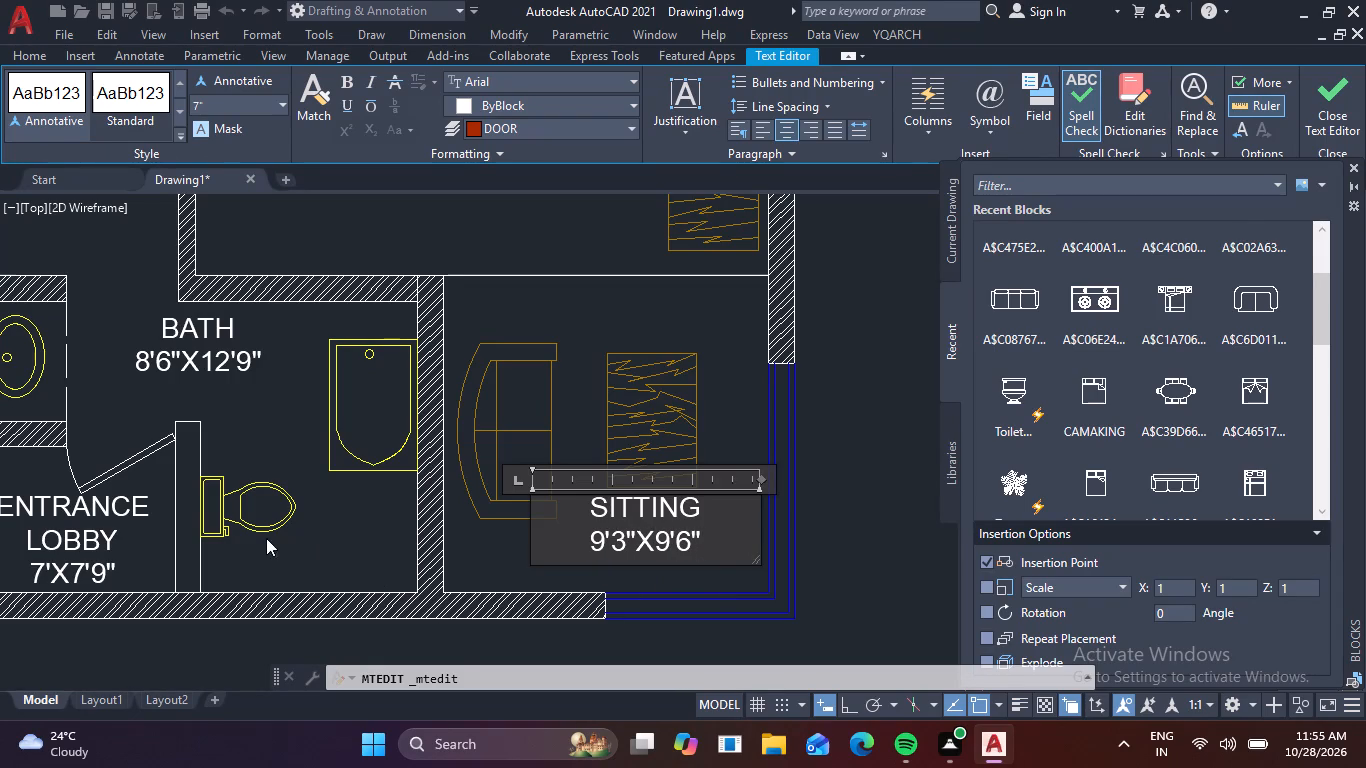
left_click(282, 531)
Replace the ENTRANCE LOBBY label in the small enclosure below the washbasin with SHOWER, without a size, and finish editing.
middle_click_drag(366, 537, 616, 575)
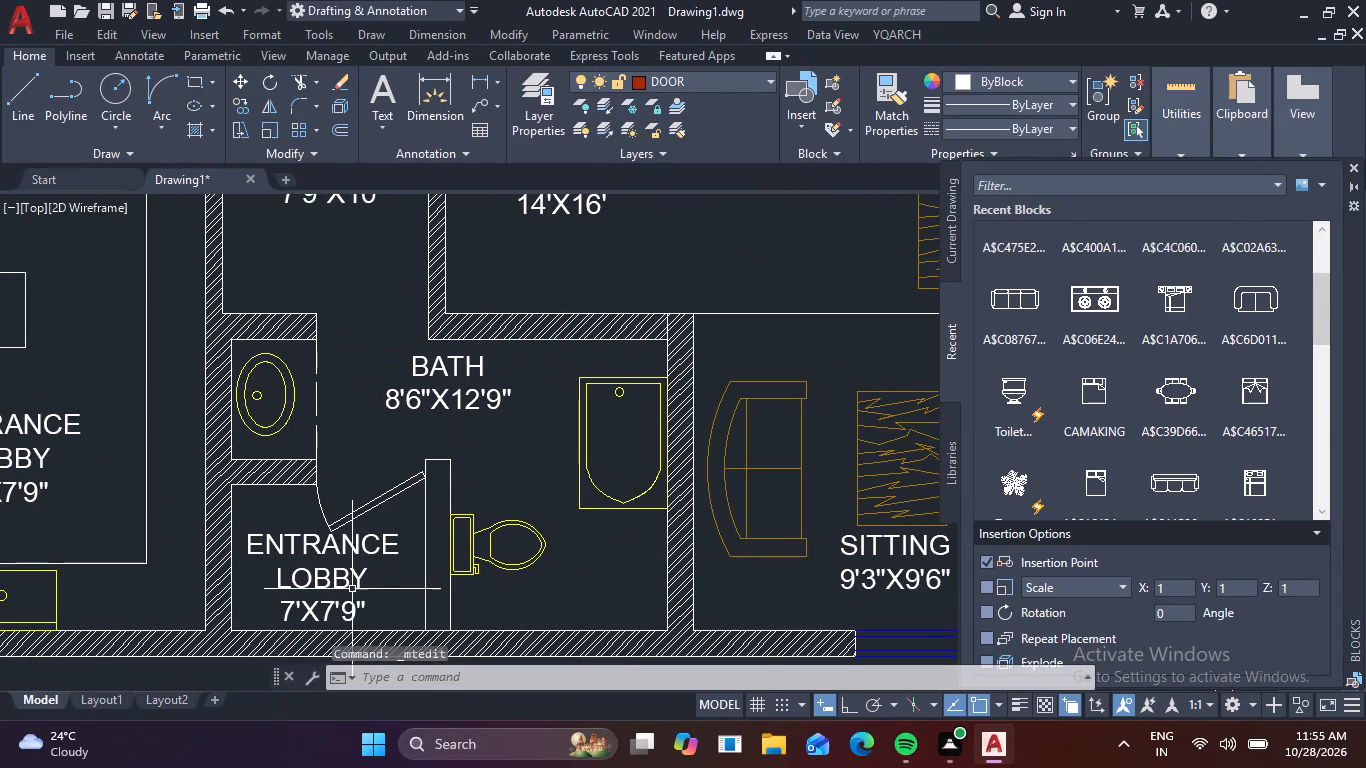
double_click(356, 578)
left_click(394, 615)
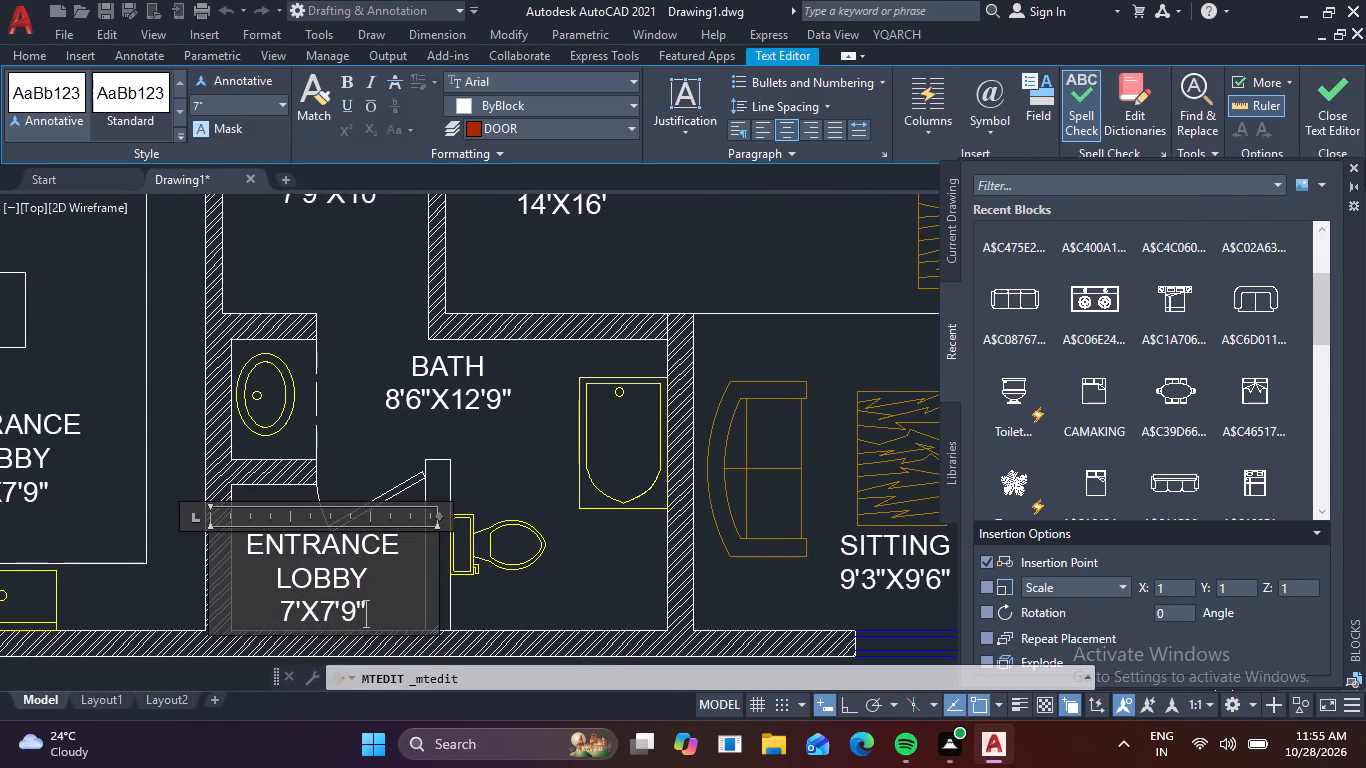
key("BackSpace")
key("BackSpace")
key("BackSpace")
key("BackSpace")
key("BackSpace")
key("BackSpace")
key("BackSpace")
key("BackSpace")
key("BackSpace")
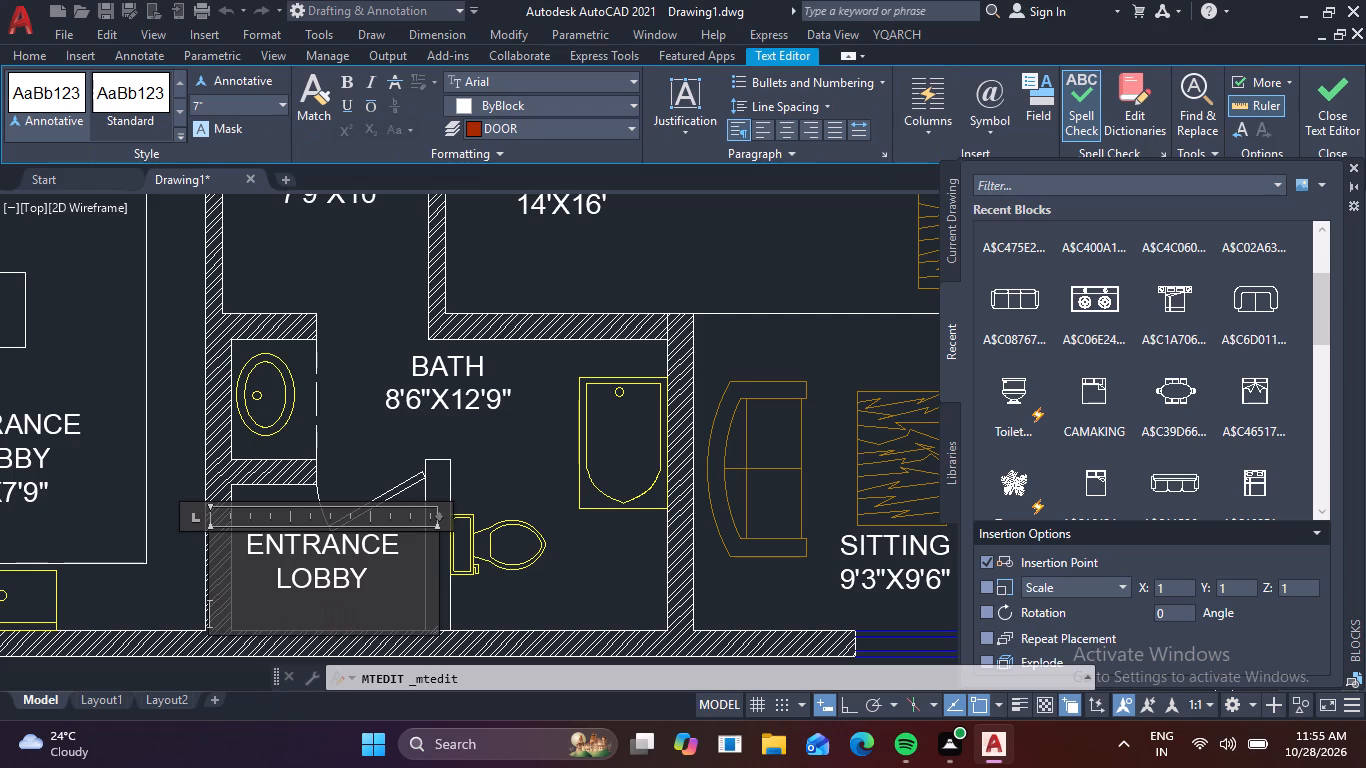
key("BackSpace")
key("BackSpace")
key("BackSpace")
key("BackSpace")
key("BackSpace")
key("BackSpace")
key("BackSpace")
key("BackSpace")
key("BackSpace")
key("BackSpace")
key("BackSpace")
key("BackSpace")
key("BackSpace")
key("BackSpace")
key("BackSpace")
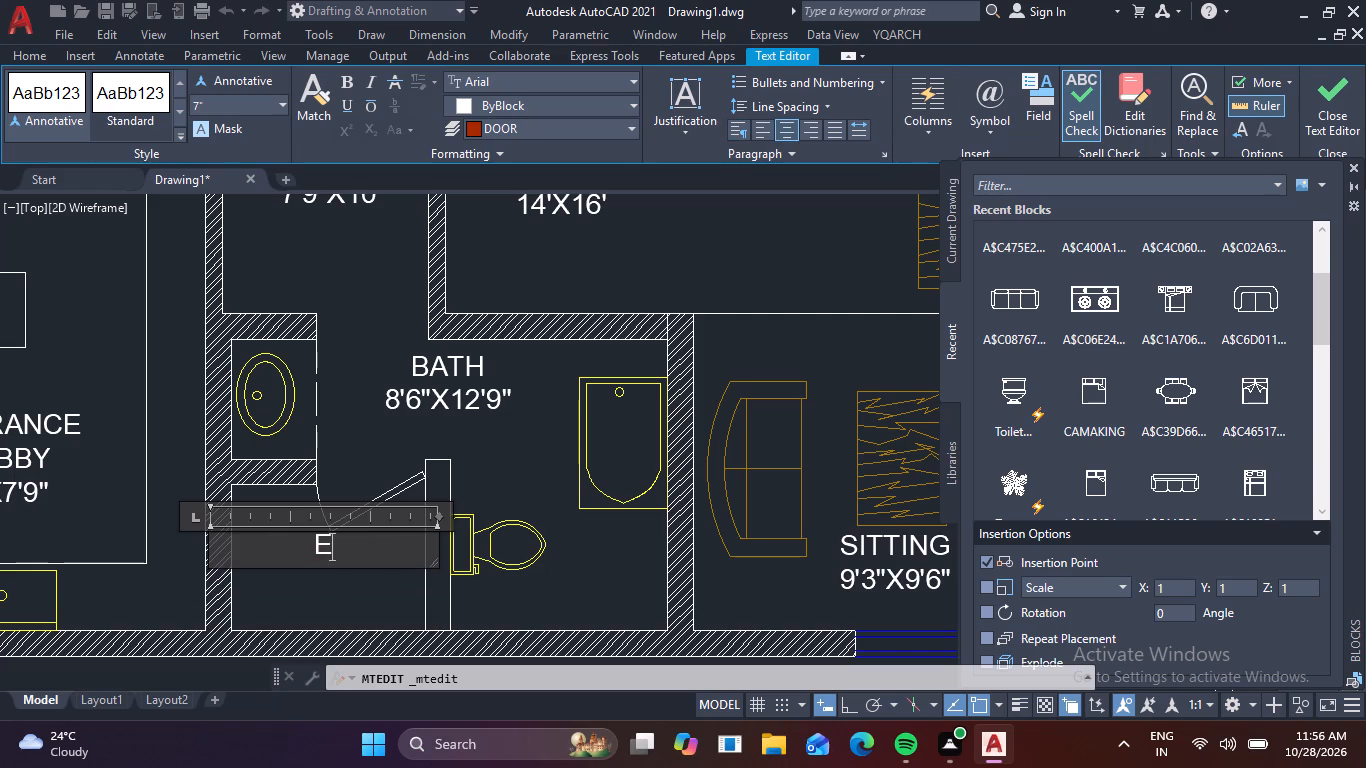
key("BackSpace")
key("s")
type("HOW")
type("ER")
left_click(349, 492)
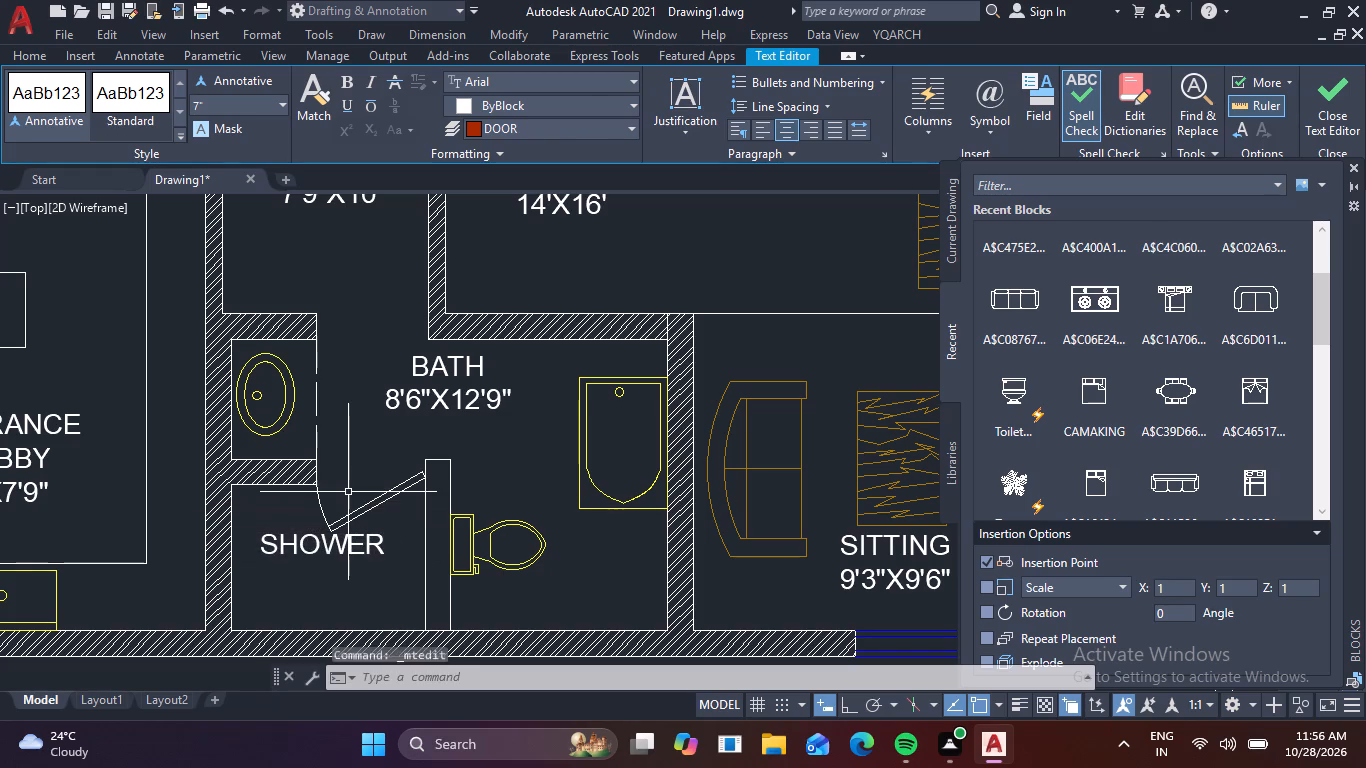
Replace the ENTRANCE LOBBY label in the large room with the stove counter with KITCHEN and the size 16'3"X10' beneath, and finish editing.
middle_click_drag(361, 506, 701, 557)
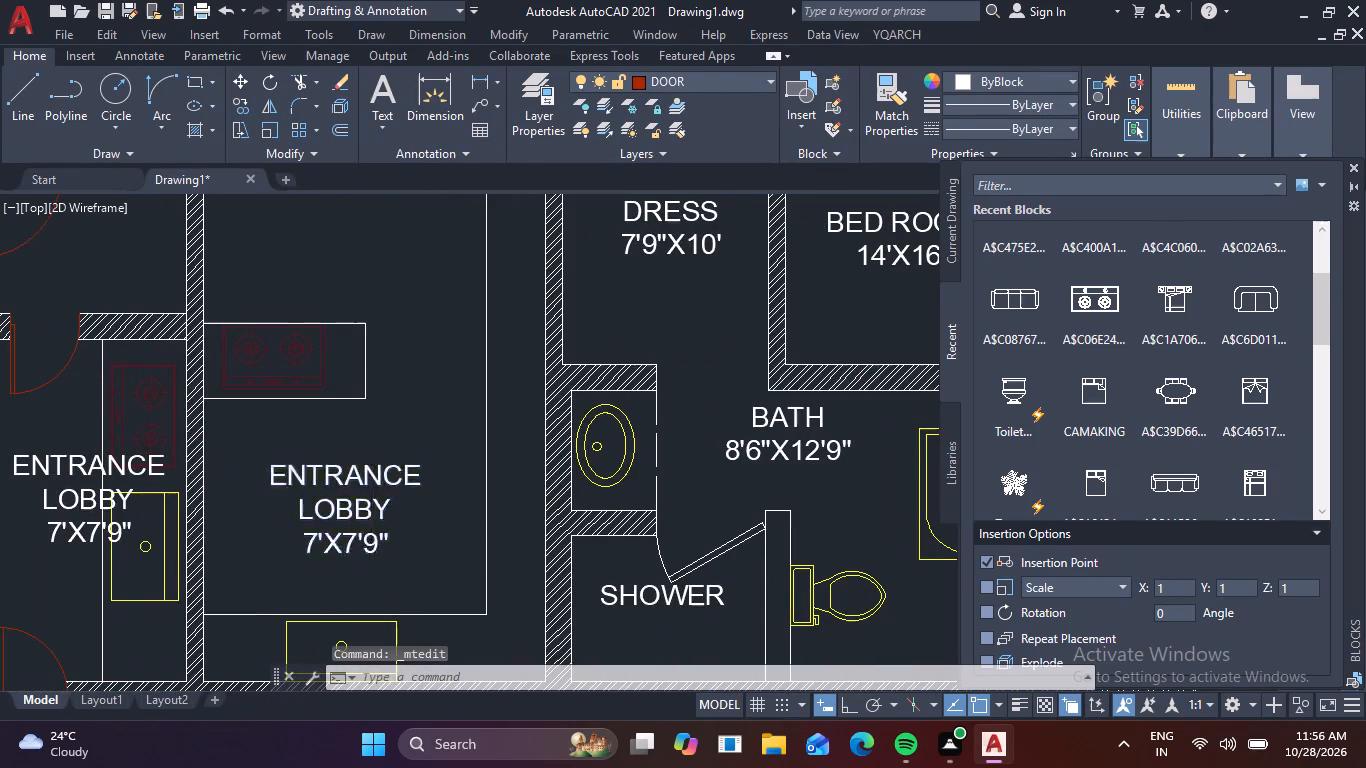
double_click(372, 545)
left_click(448, 540)
key("BackSpace")
key("BackSpace")
key("BackSpace")
key("BackSpace")
key("BackSpace")
key("BackSpace")
key("BackSpace")
key("BackSpace")
key("BackSpace")
key("BackSpace")
key("BackSpace")
key("BackSpace")
key("BackSpace")
key("BackSpace")
key("BackSpace")
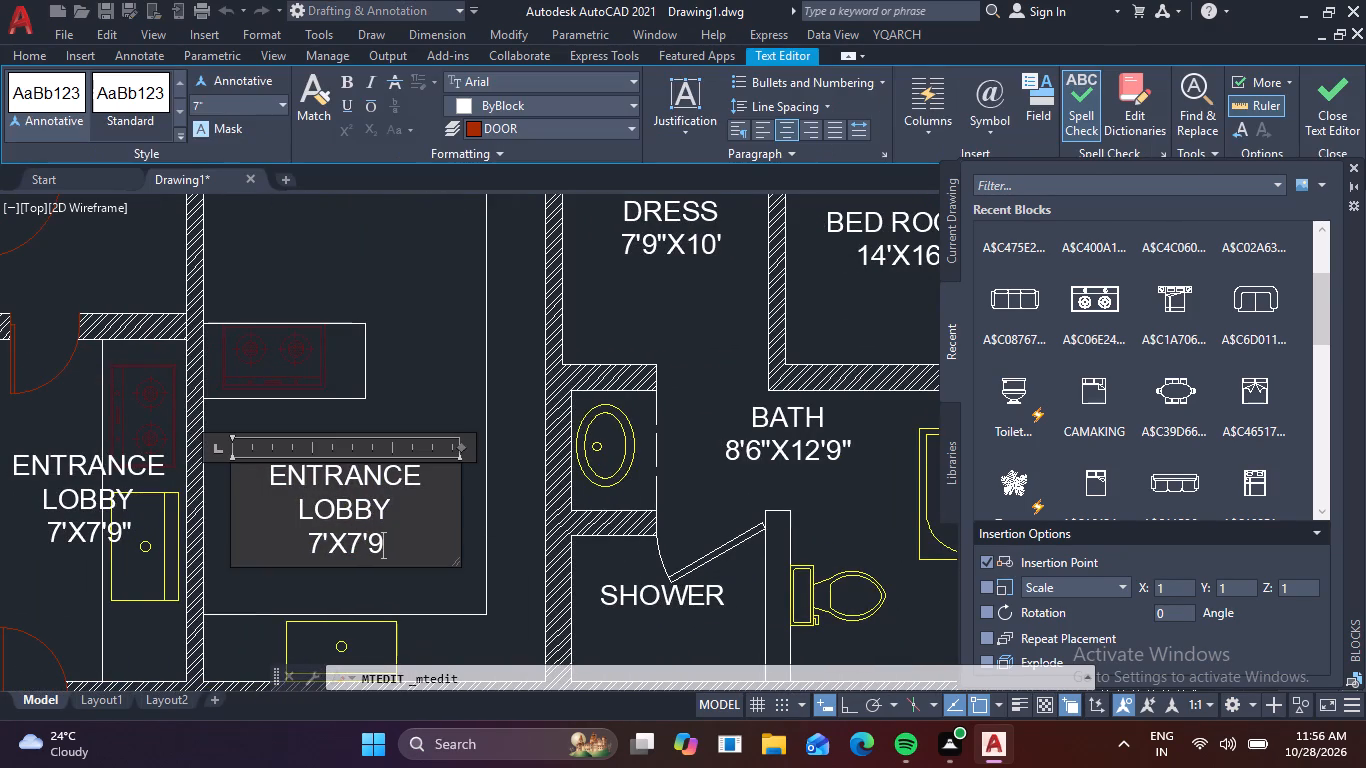
key("BackSpace")
key("BackSpace")
key("BackSpace")
key("BackSpace")
key("BackSpace")
key("BackSpace")
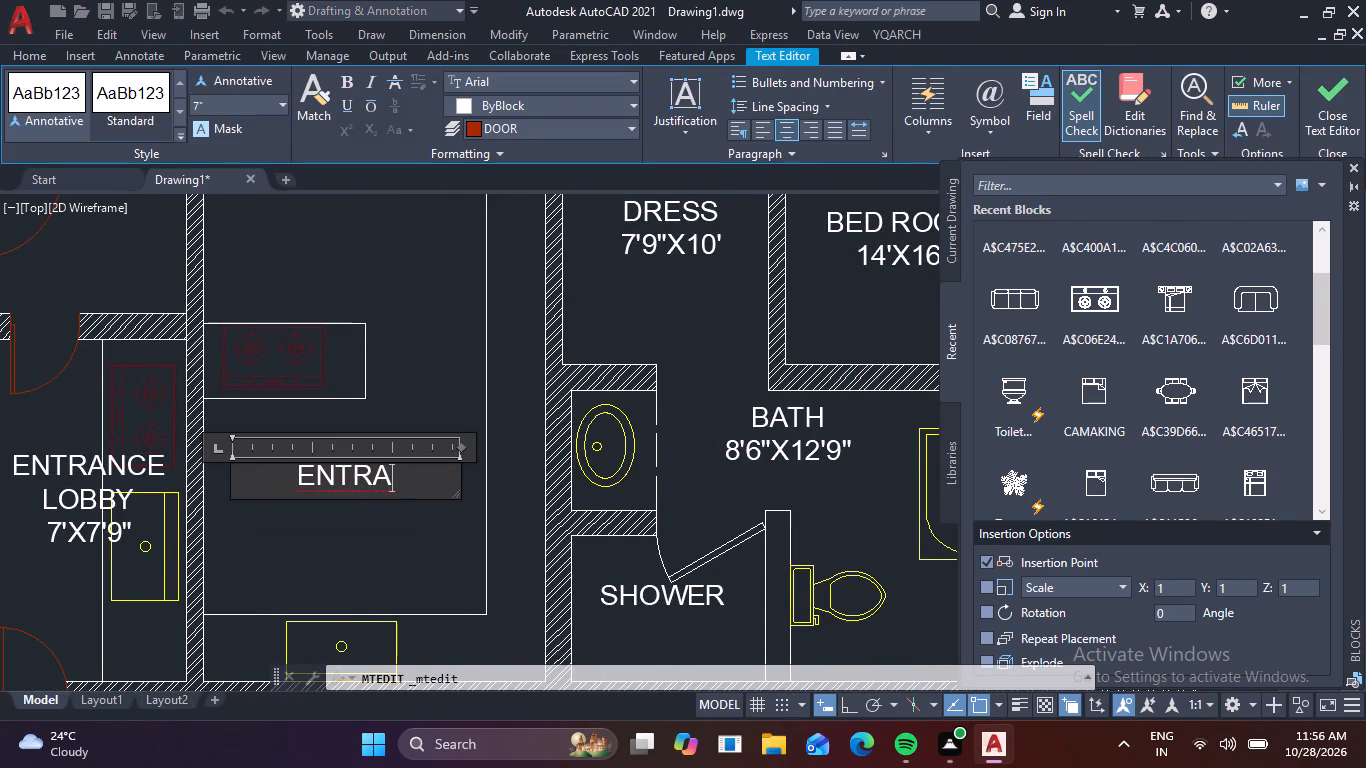
key("BackSpace")
key("BackSpace")
key("BackSpace")
key("BackSpace")
key("BackSpace")
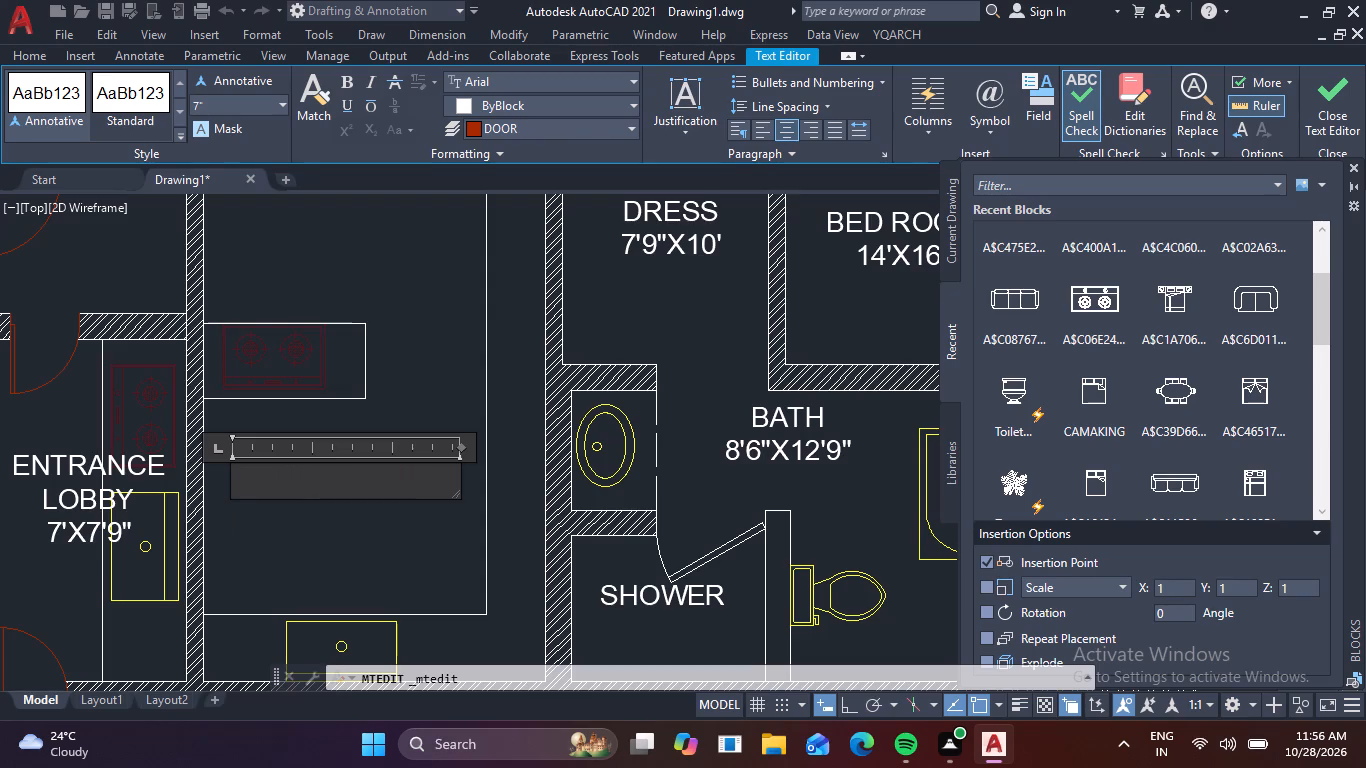
type("KITCHR")
key("BackSpace")
type("EN")
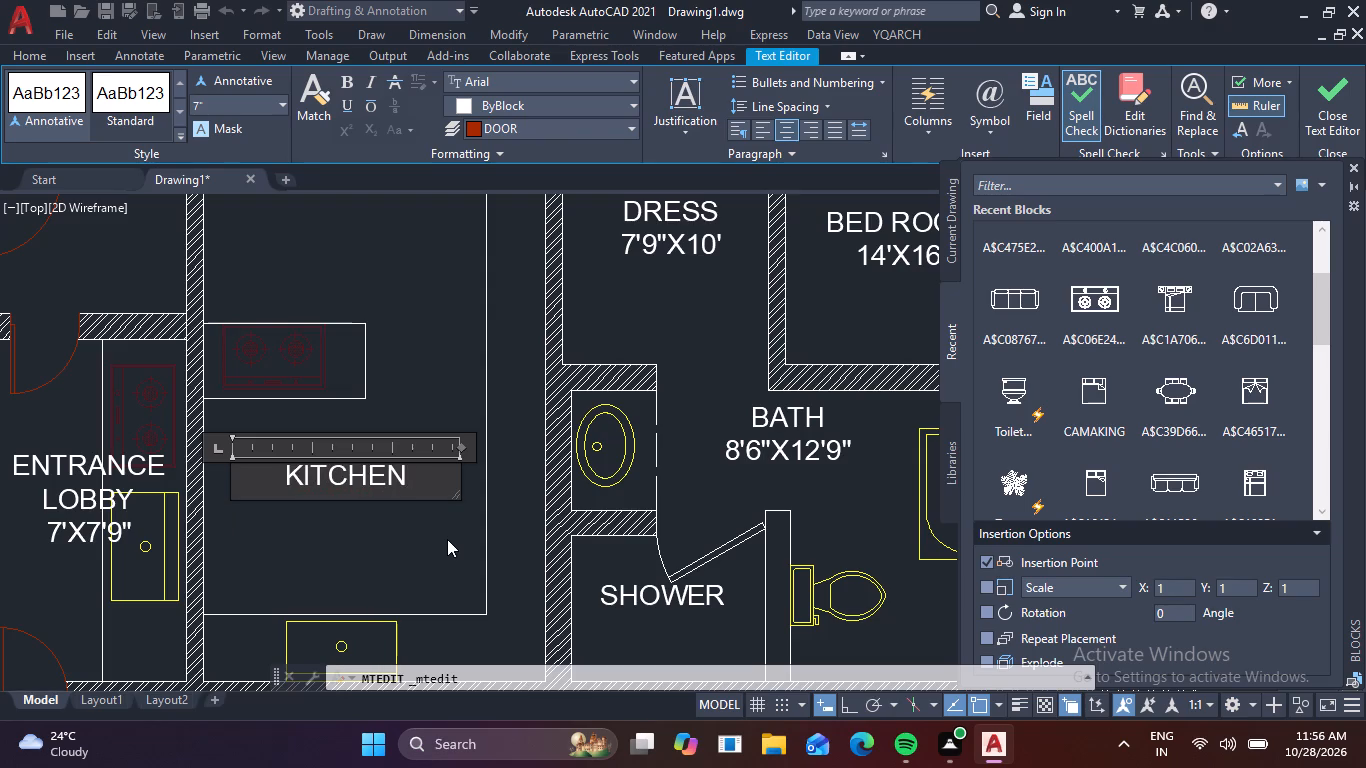
key("Return")
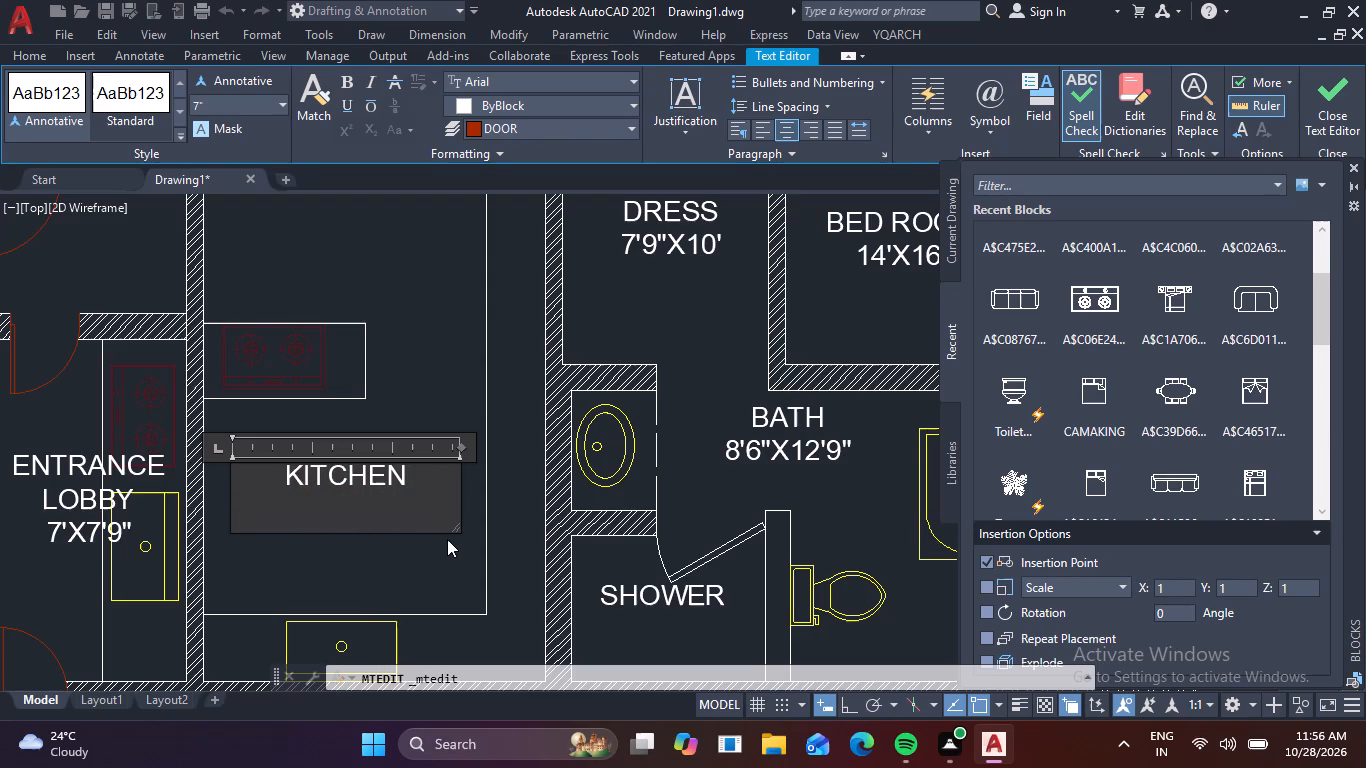
type("16'")
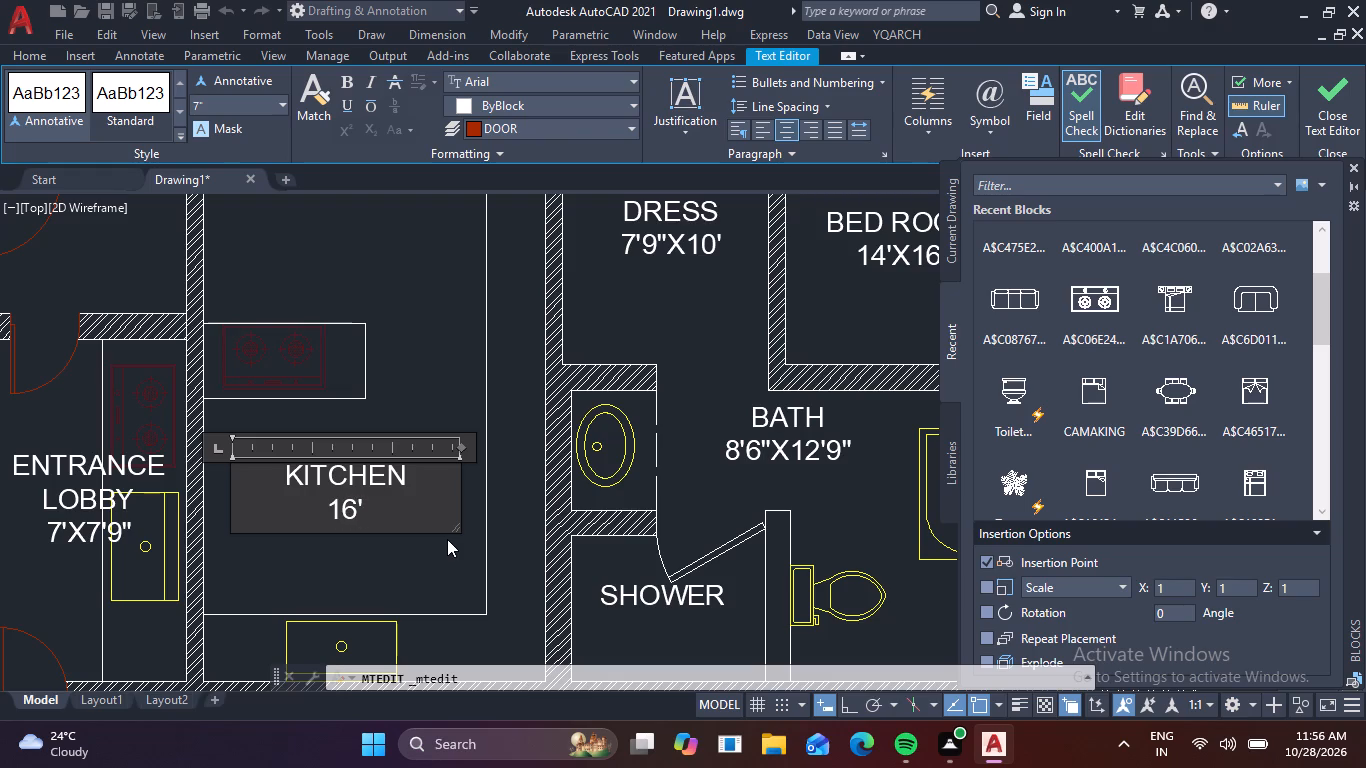
type("3\"")
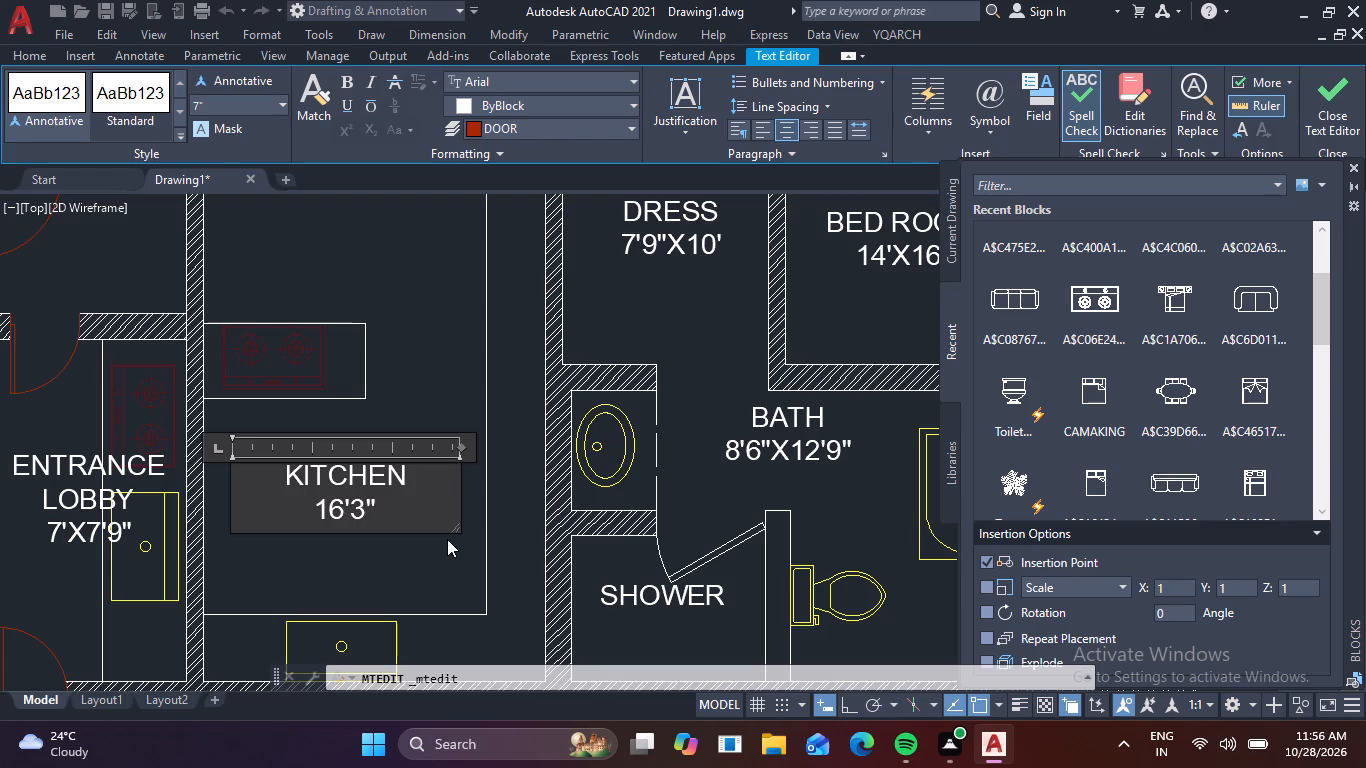
key("x")
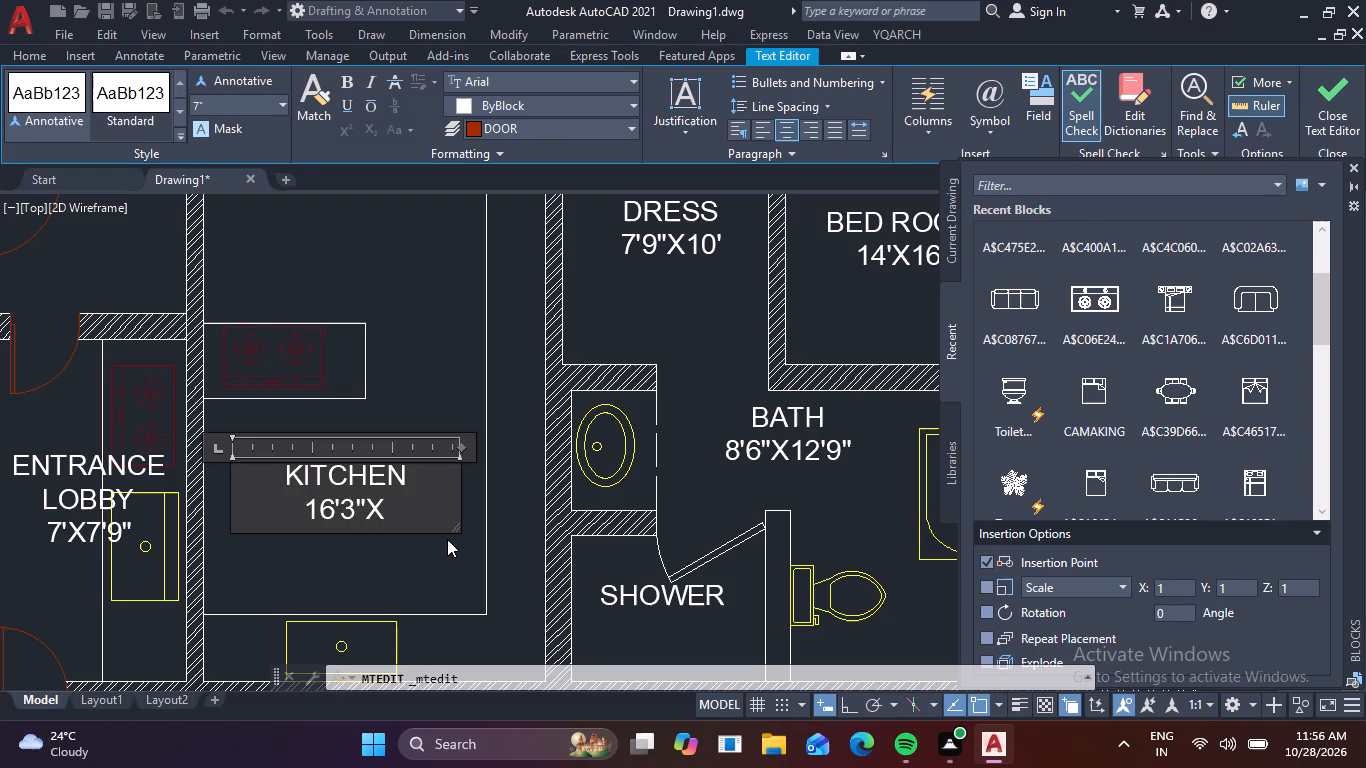
key("2")
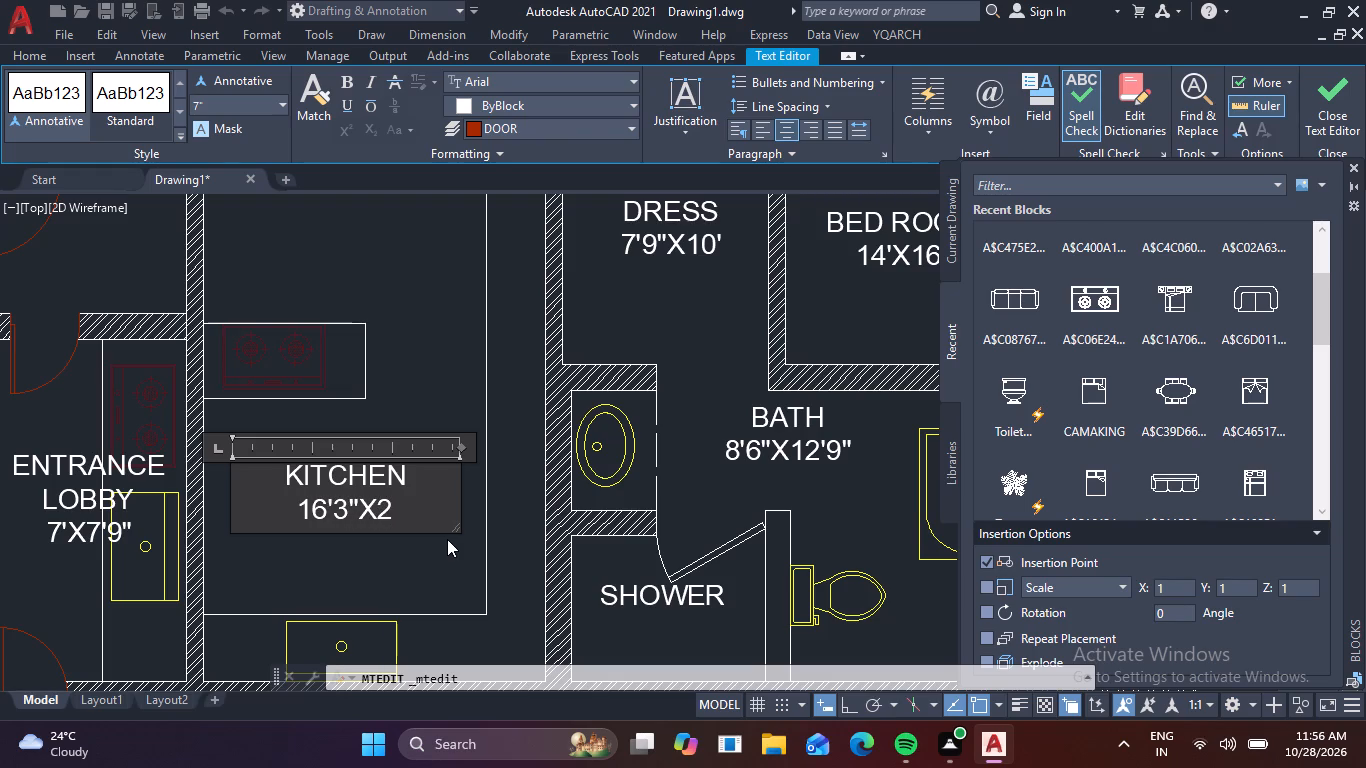
key("BackSpace")
type("10")
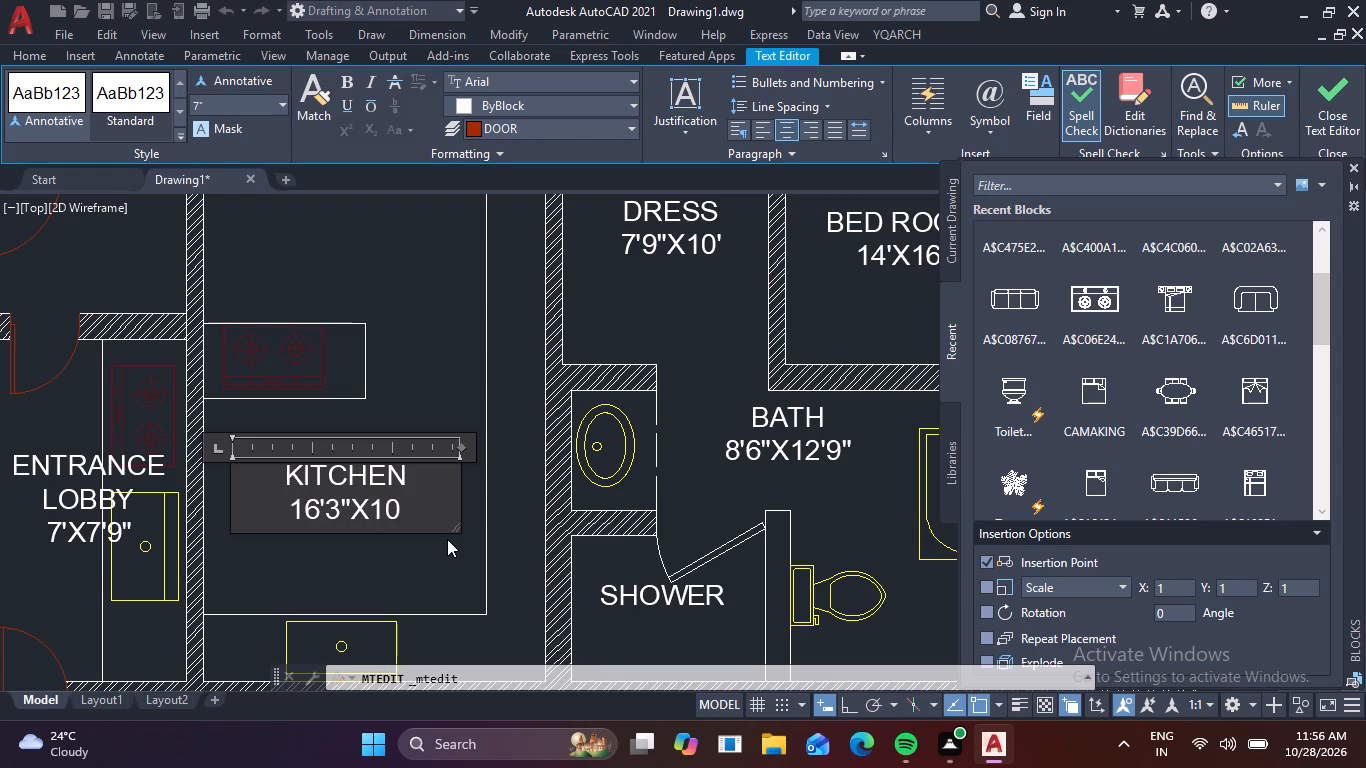
key("apostrophe")
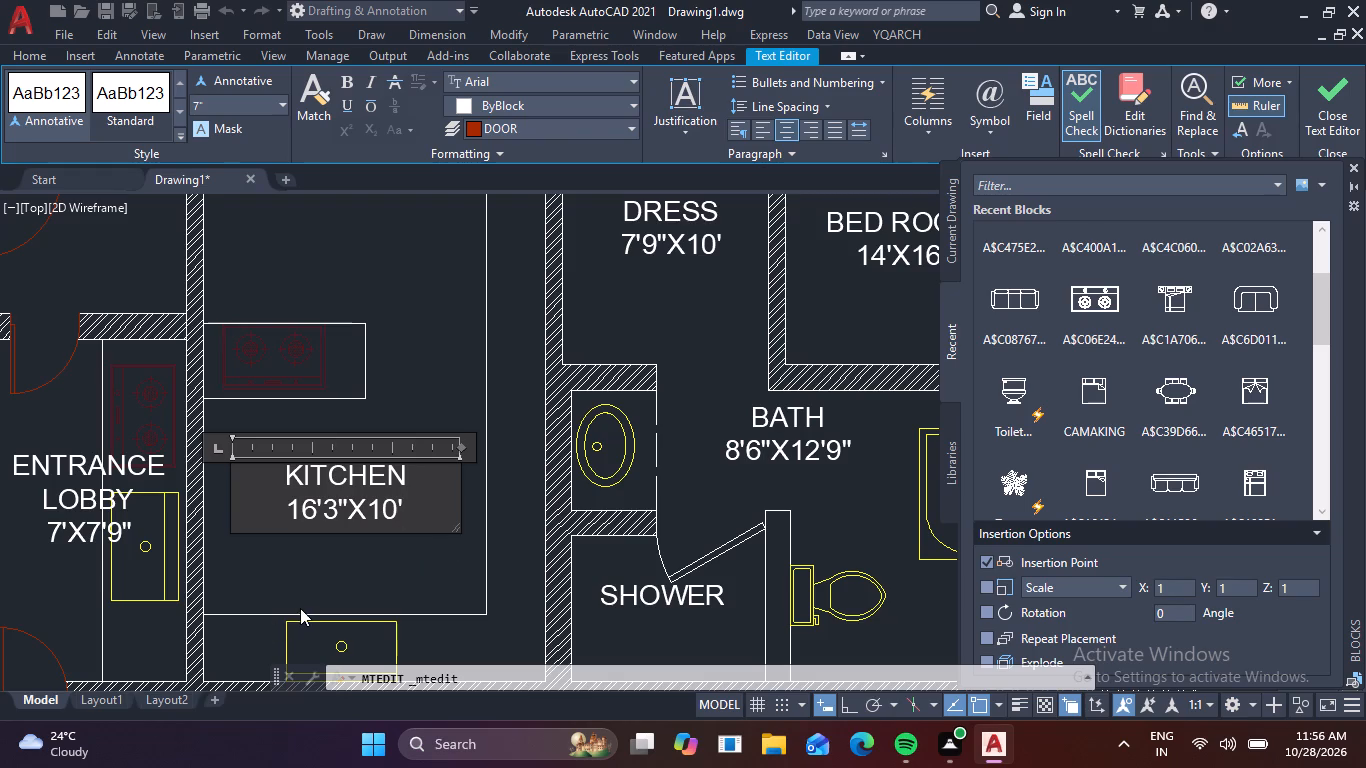
middle_click_drag(302, 608, 506, 606)
left_click(499, 597)
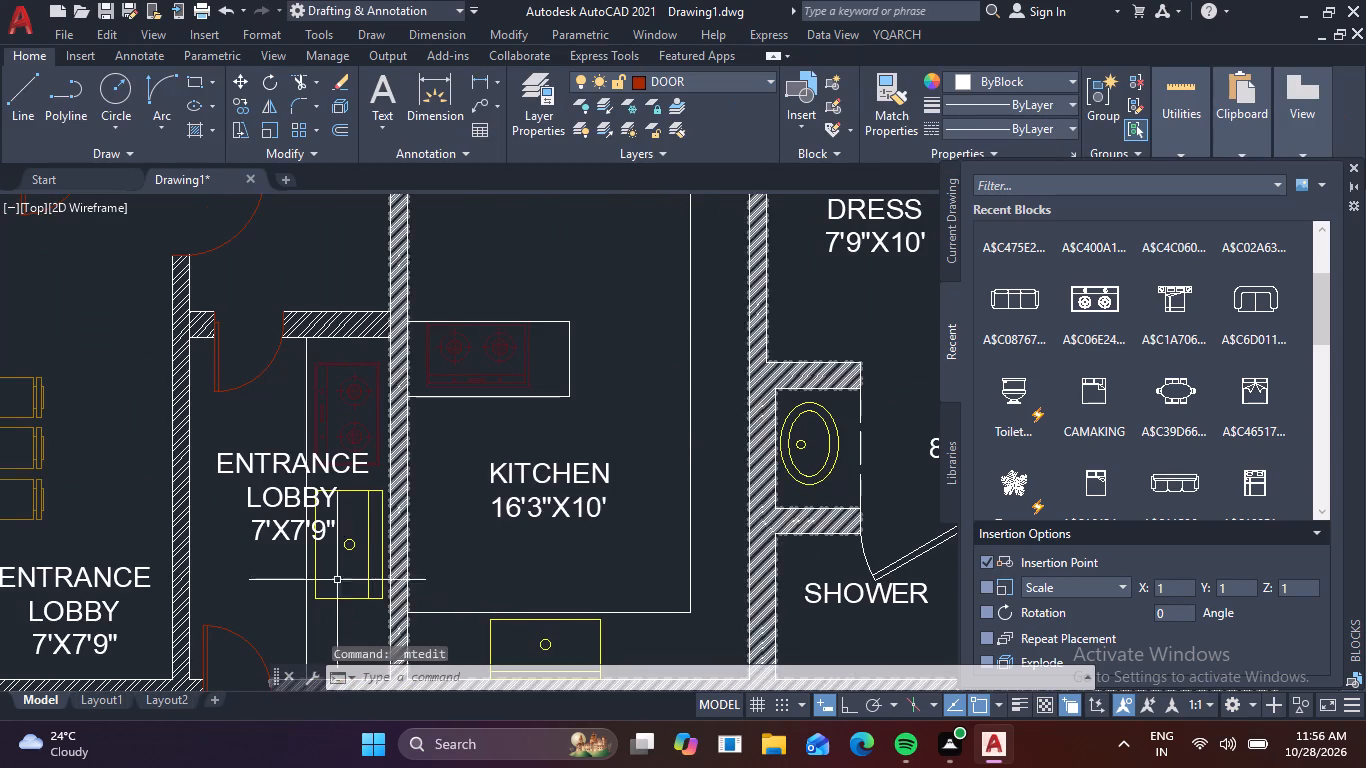
Replace the ENTRANCE LOBBY label in the narrow room beside the kitchen with KITCHEN and the size 10'X5'10 1/2' beneath, and finish editing.
double_click(261, 465)
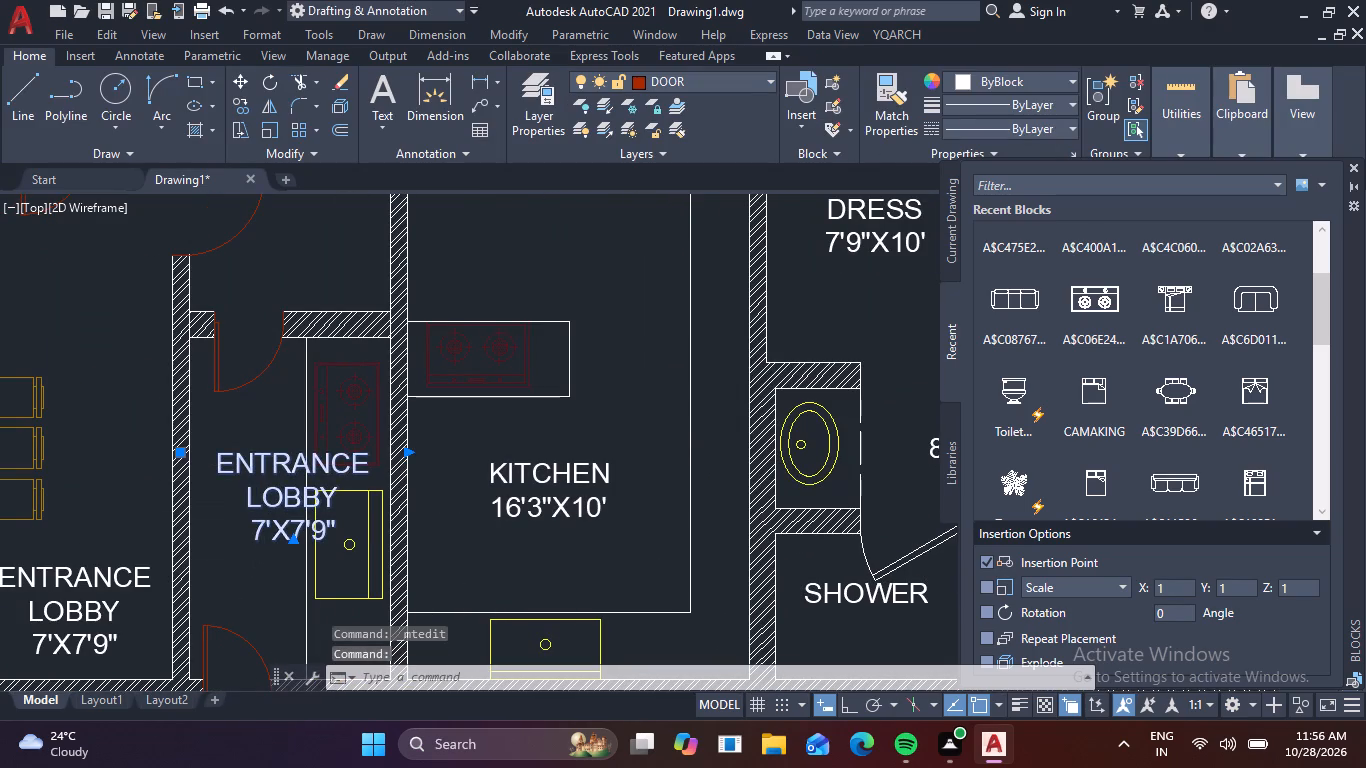
left_click(356, 541)
key("BackSpace")
key("BackSpace")
key("BackSpace")
key("BackSpace")
key("BackSpace")
key("BackSpace")
key("BackSpace")
key("BackSpace")
key("BackSpace")
key("BackSpace")
key("BackSpace")
key("BackSpace")
key("BackSpace")
key("BackSpace")
key("BackSpace")
key("BackSpace")
key("BackSpace")
key("BackSpace")
key("BackSpace")
key("BackSpace")
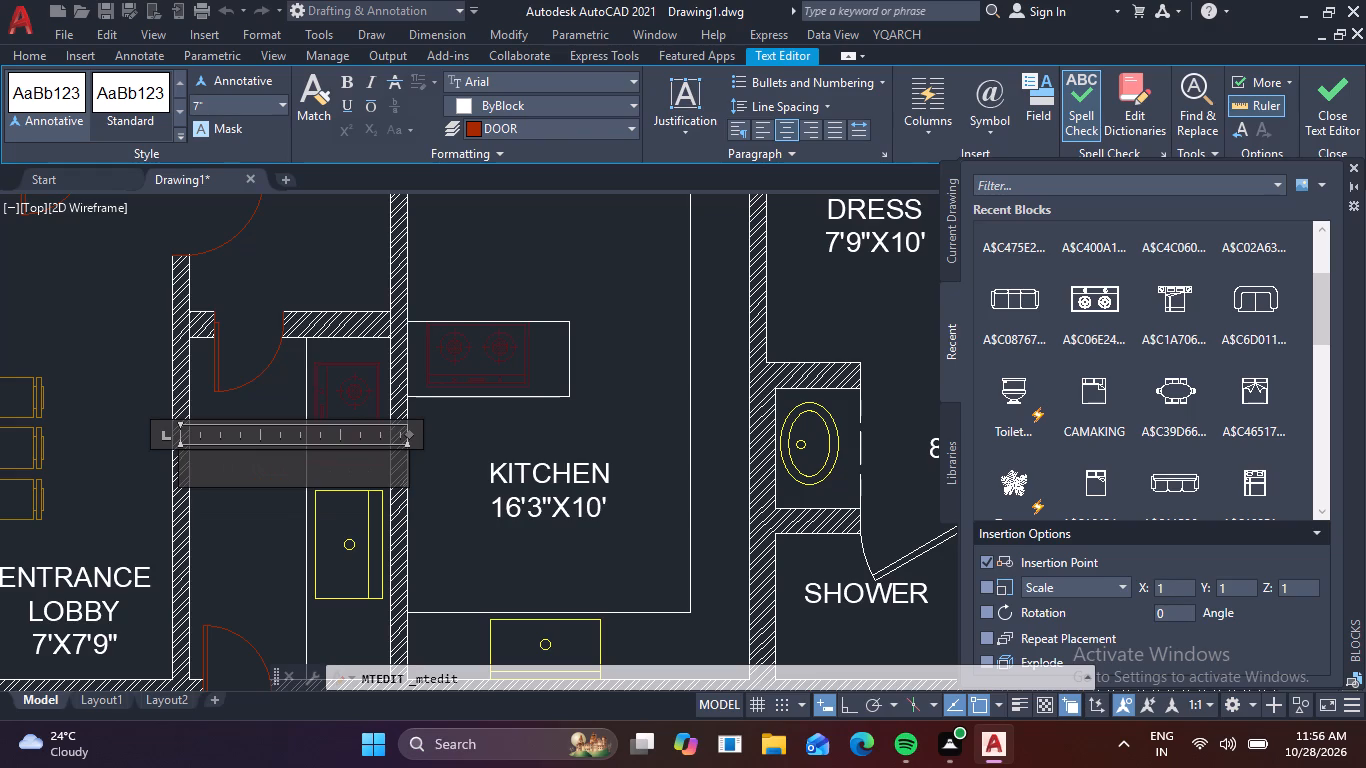
type("KITCHEN")
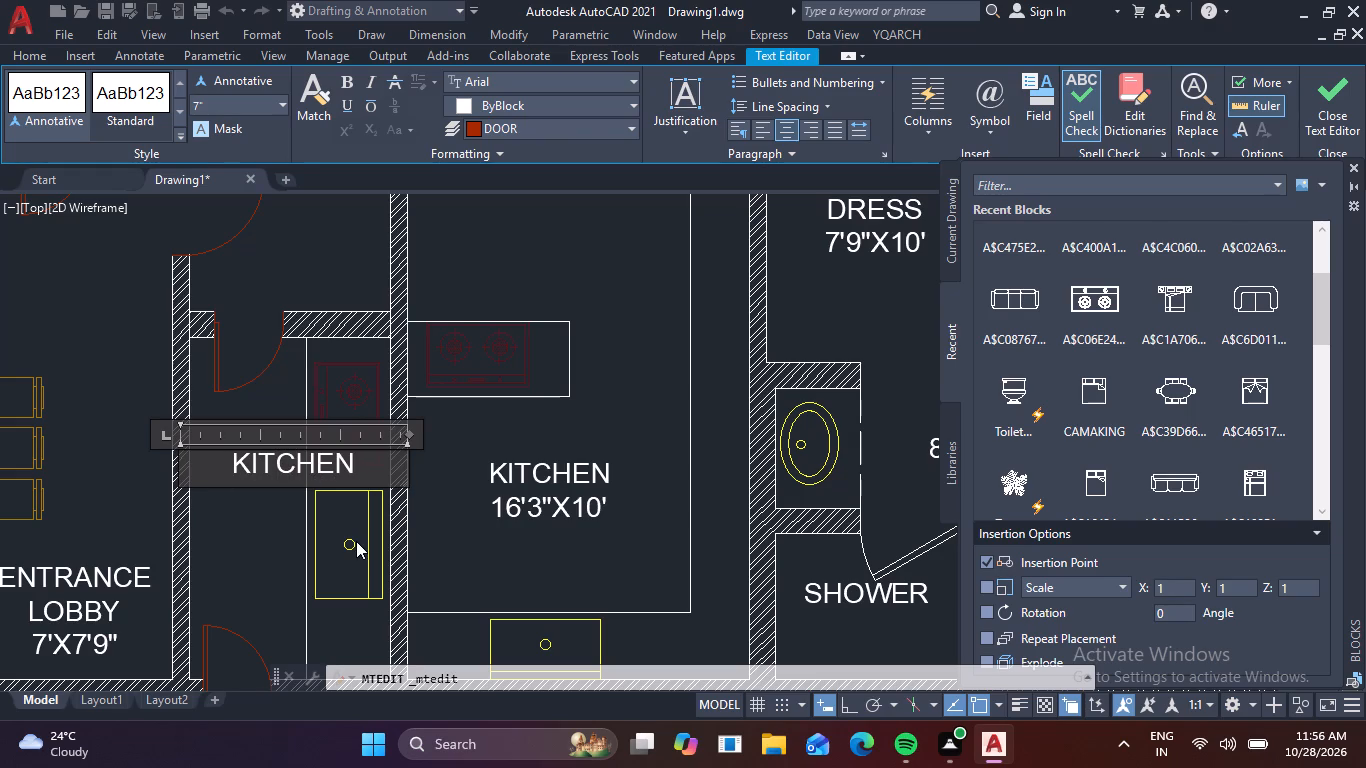
key("Return")
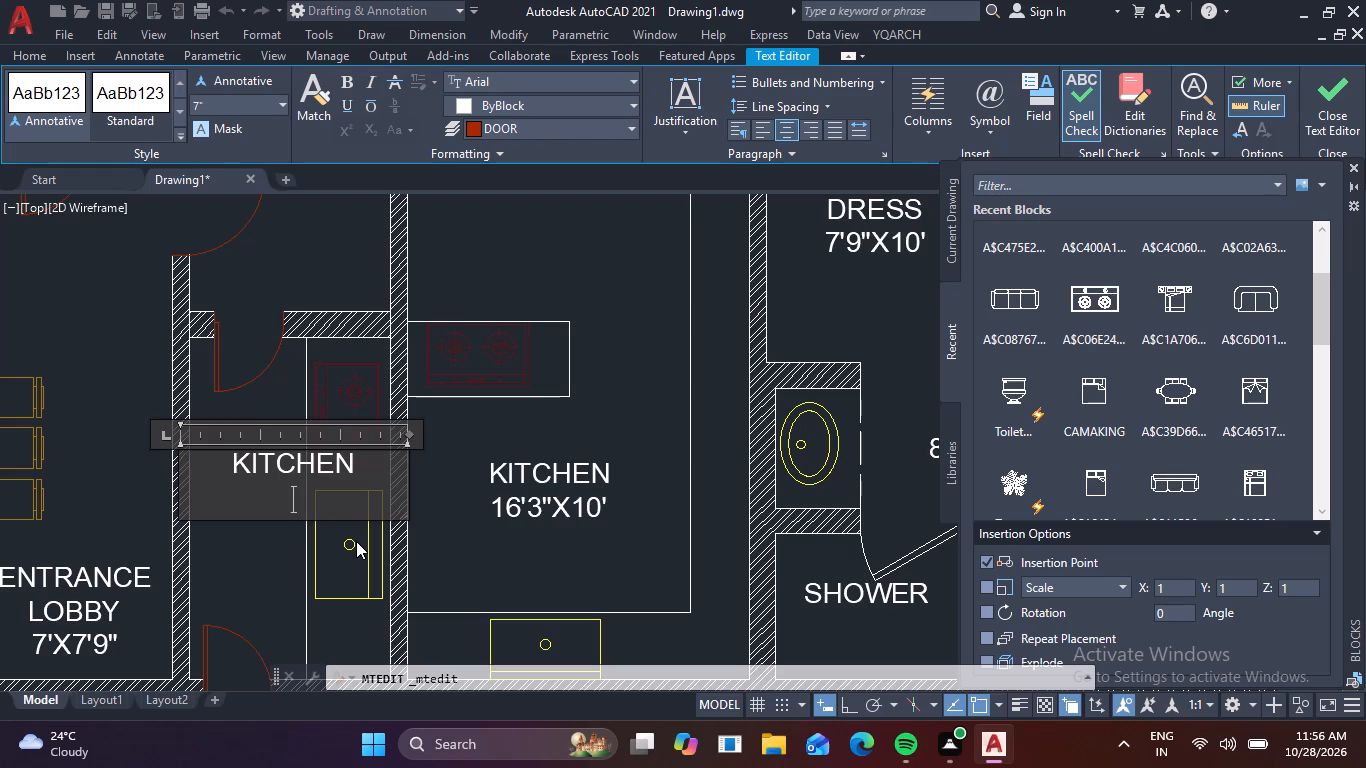
type("10'")
key("x")
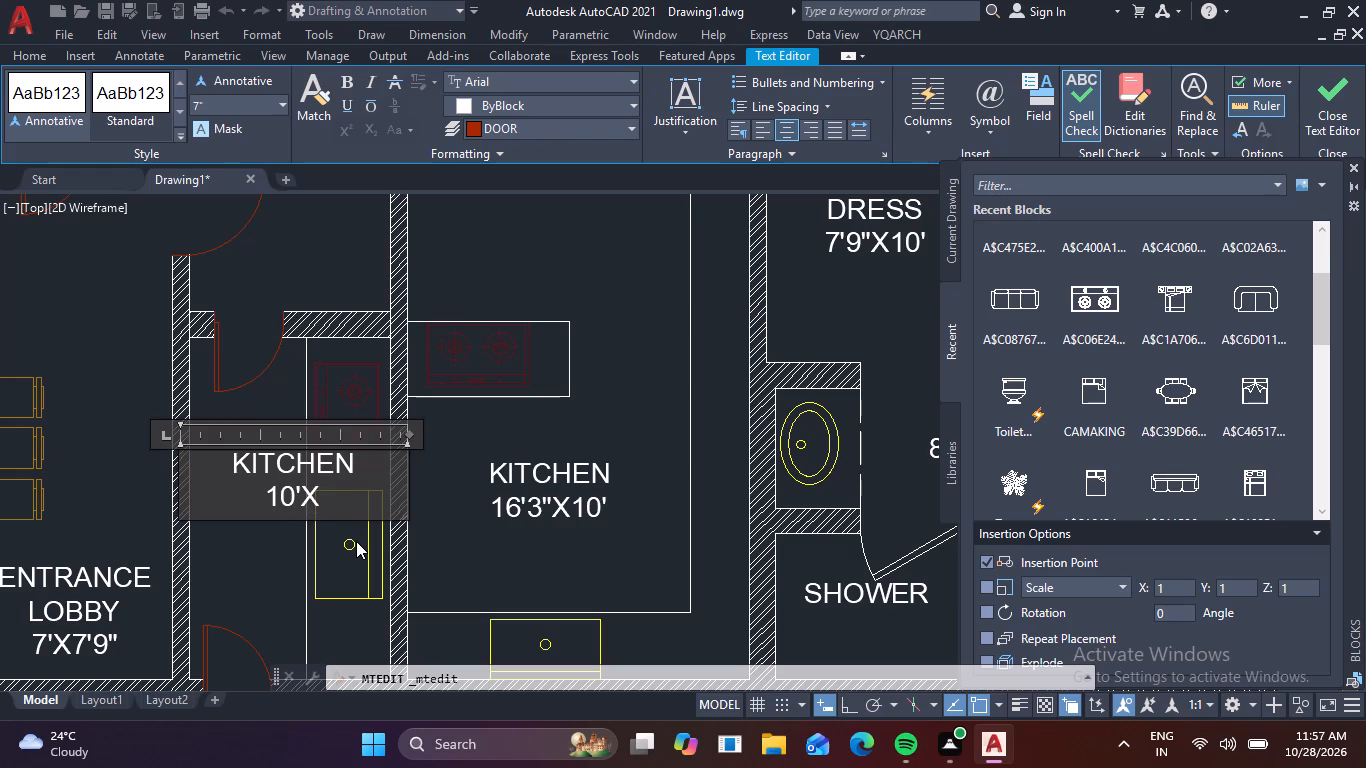
type("5'")
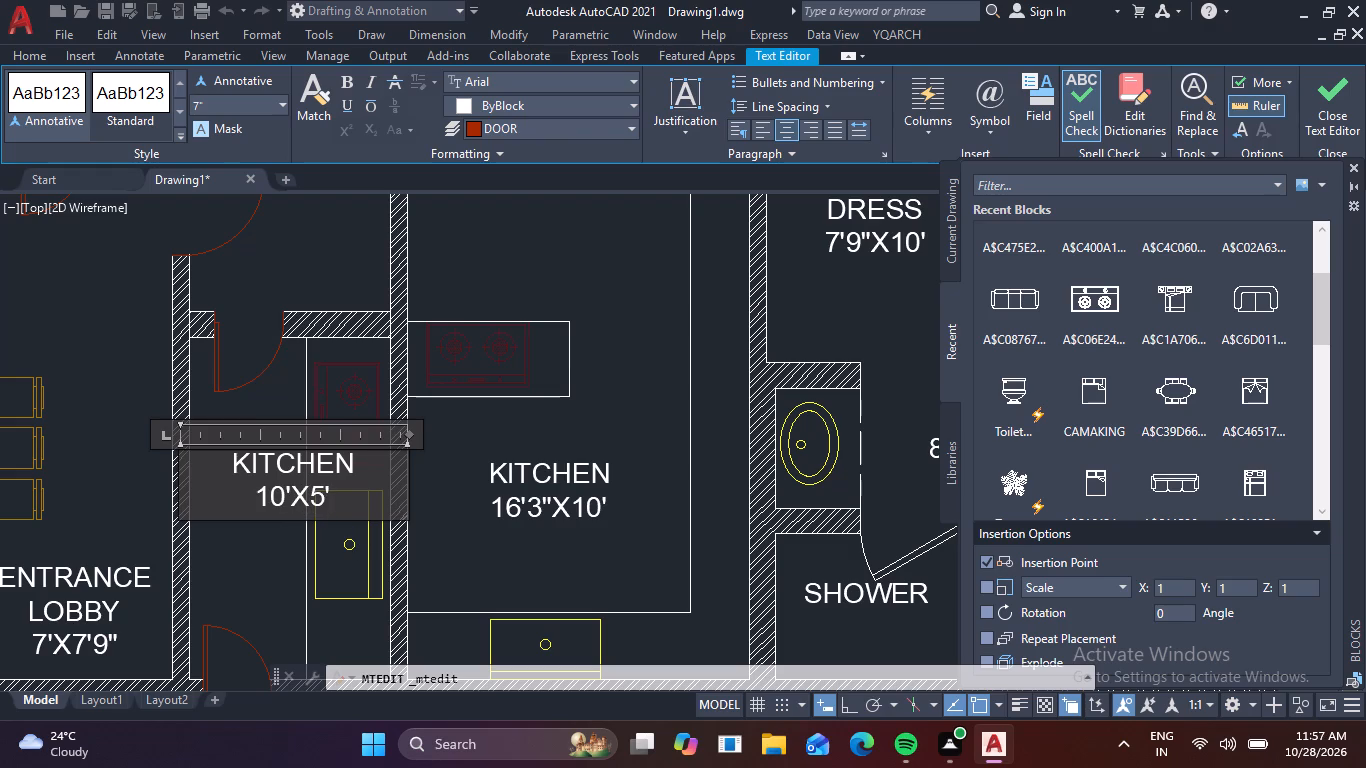
type("10")
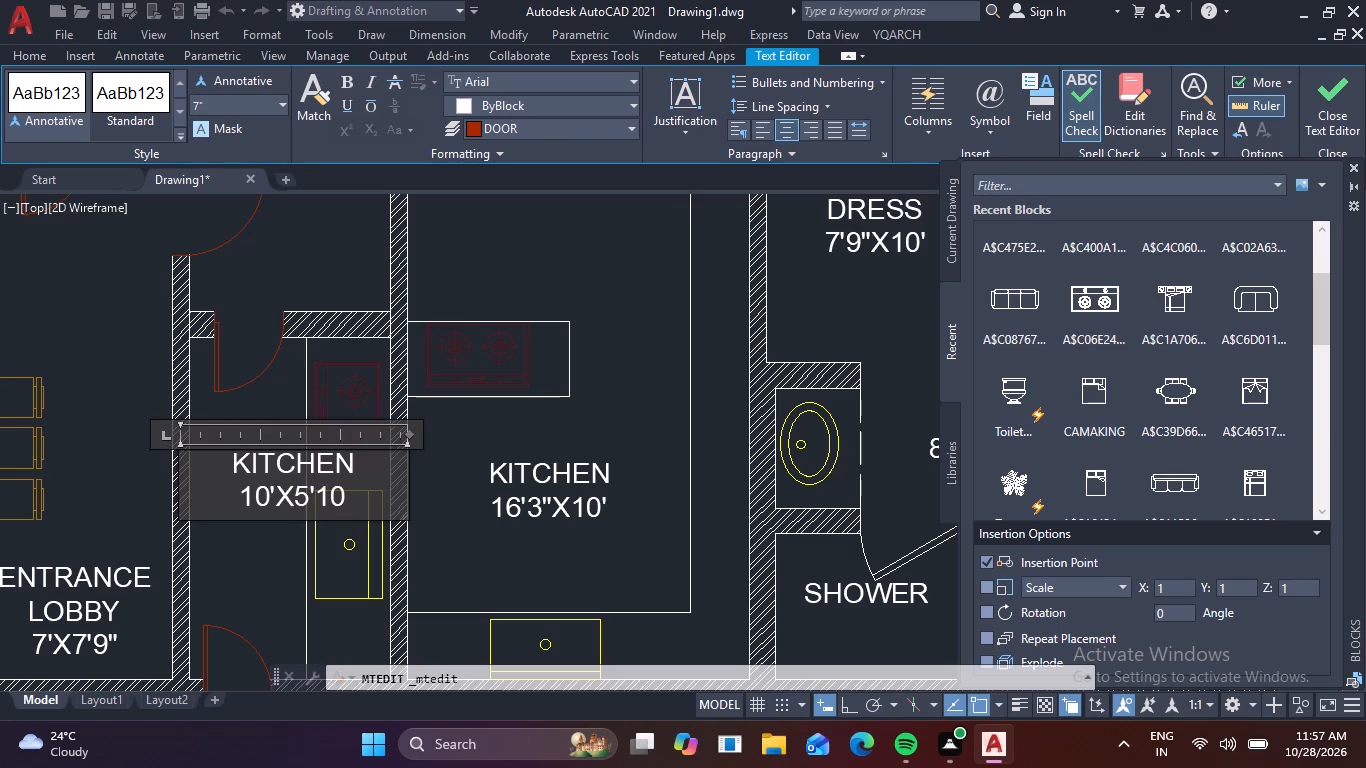
key("space")
type("1/2")
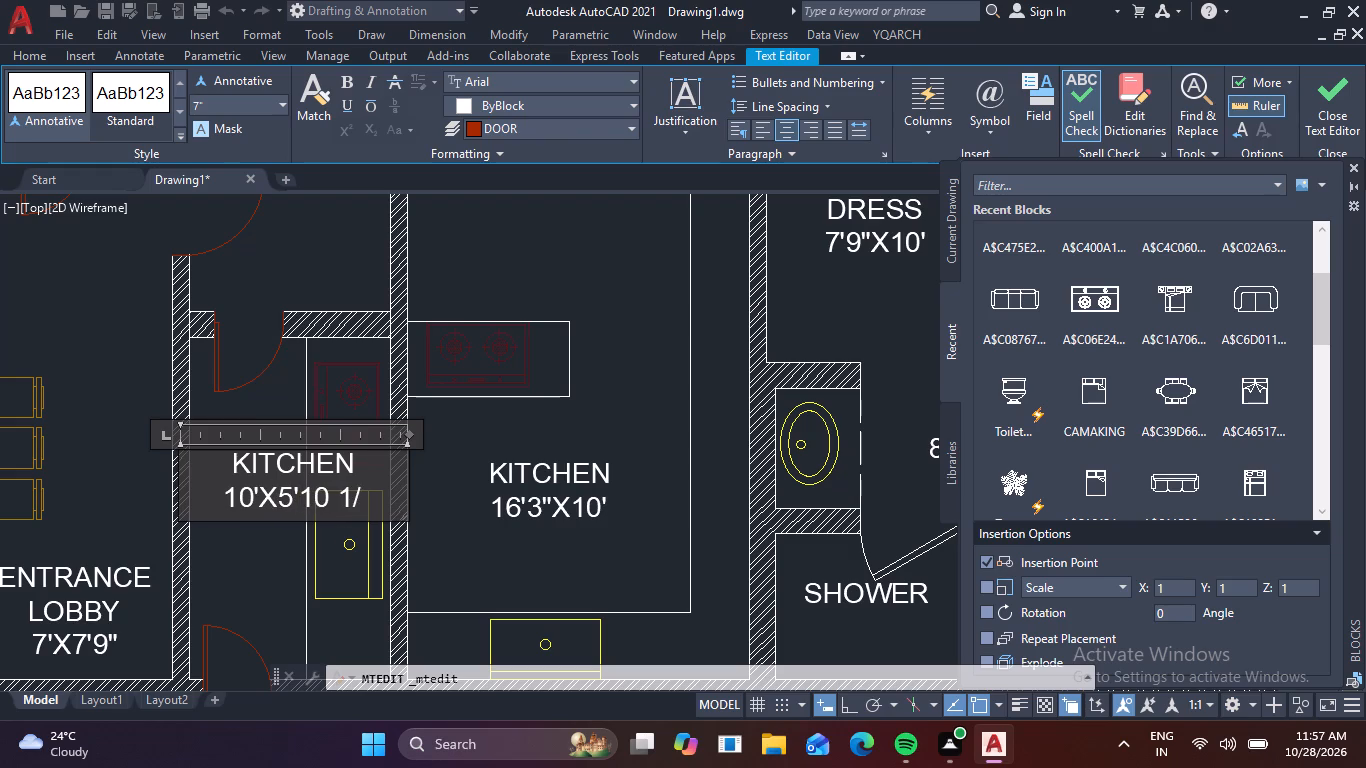
key("apostrophe")
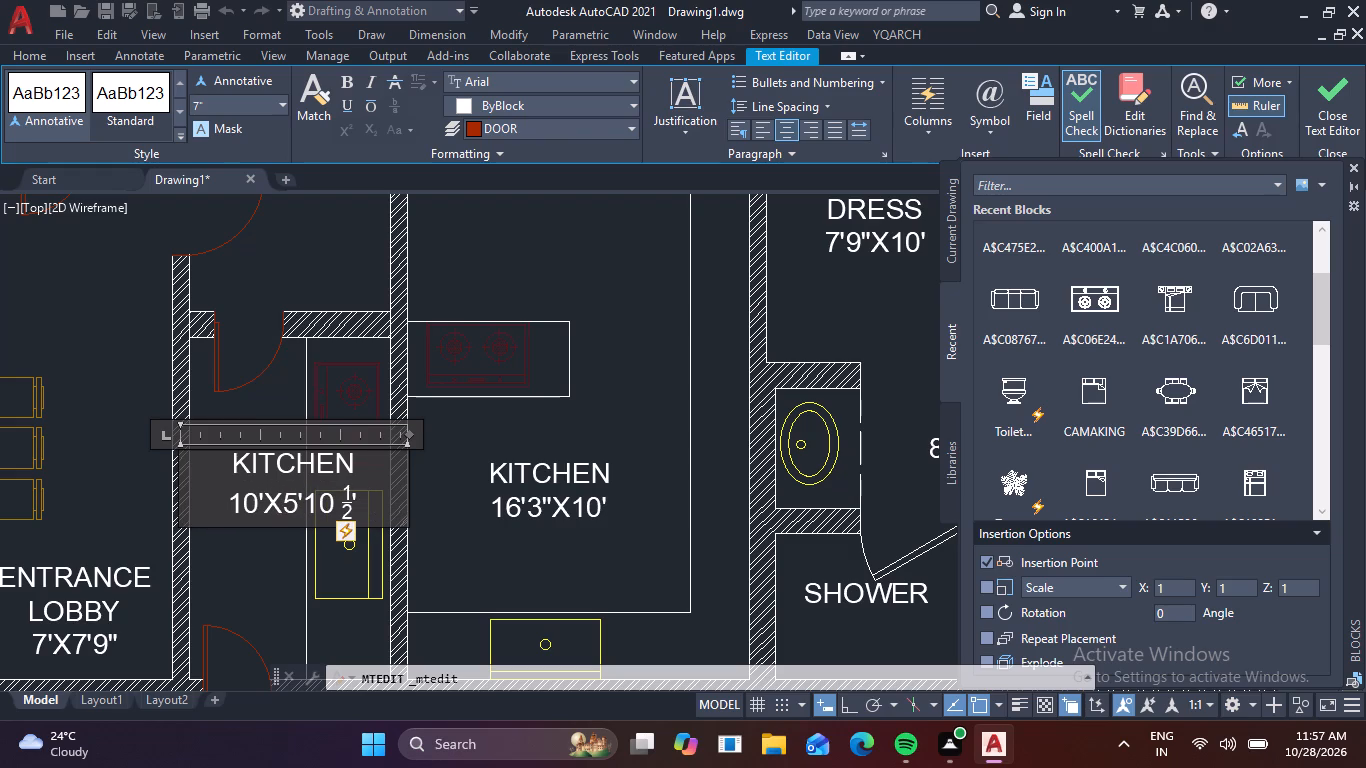
left_click(234, 600)
Replace the ENTRANCE LOBBY label in the room with the eight-chair table with DINING and the size 15'6"X13' beneath, and finish editing.
scroll(238, 598, "down", 2)
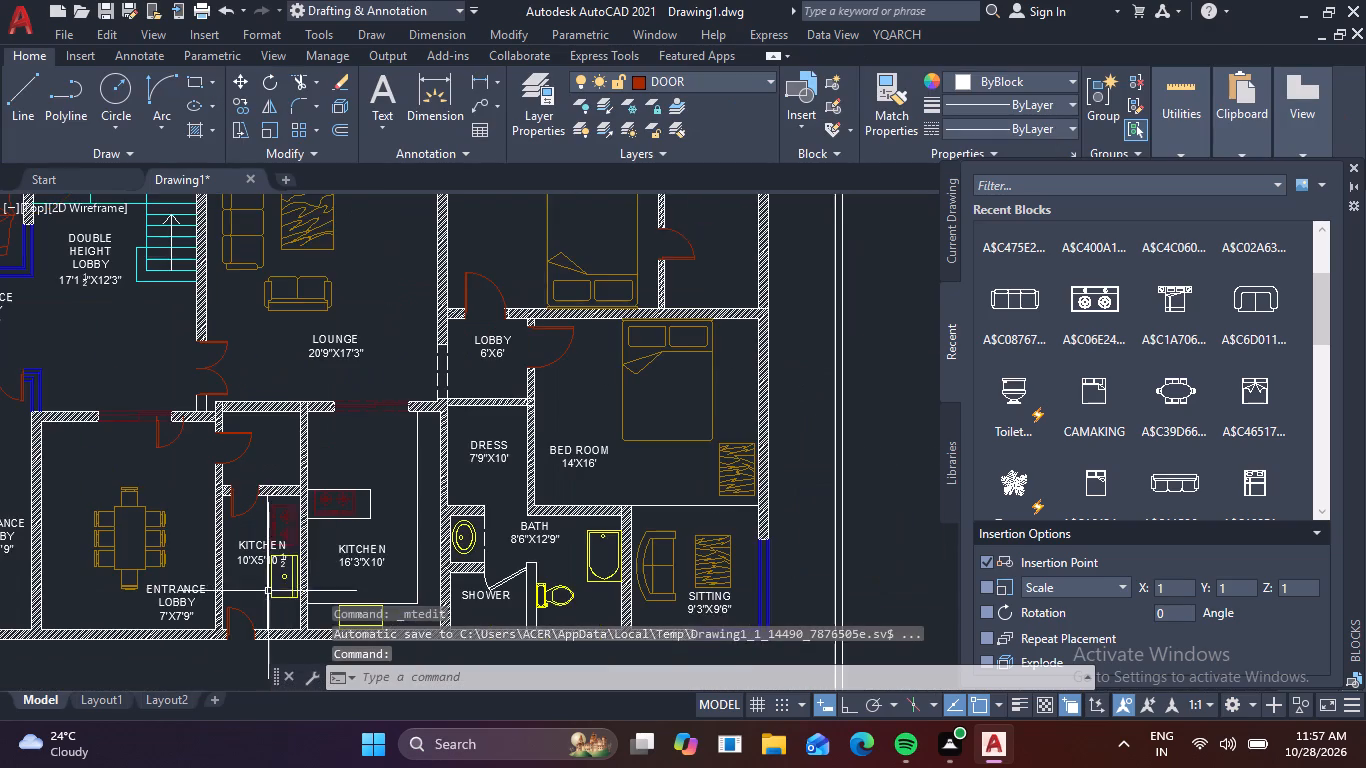
middle_click_drag(403, 550, 588, 496)
scroll(351, 572, "up", 2)
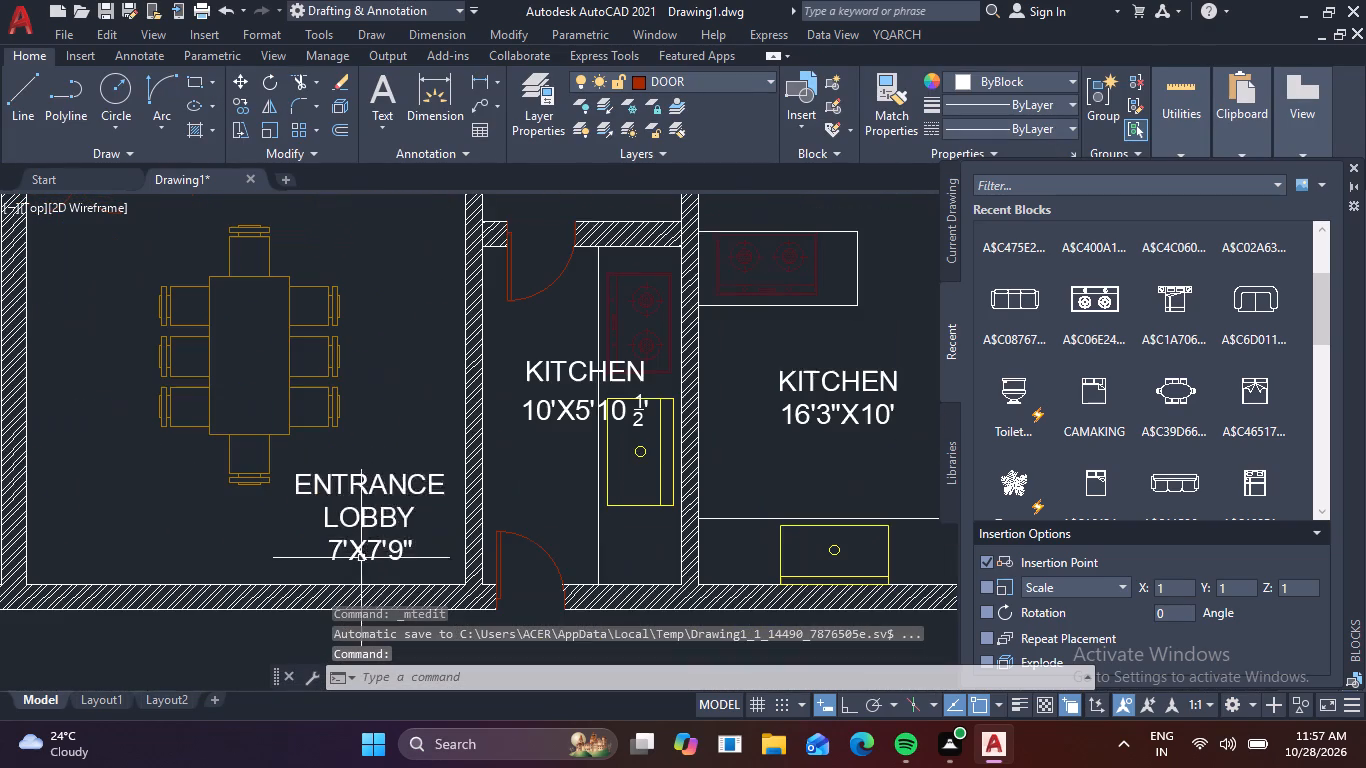
double_click(379, 554)
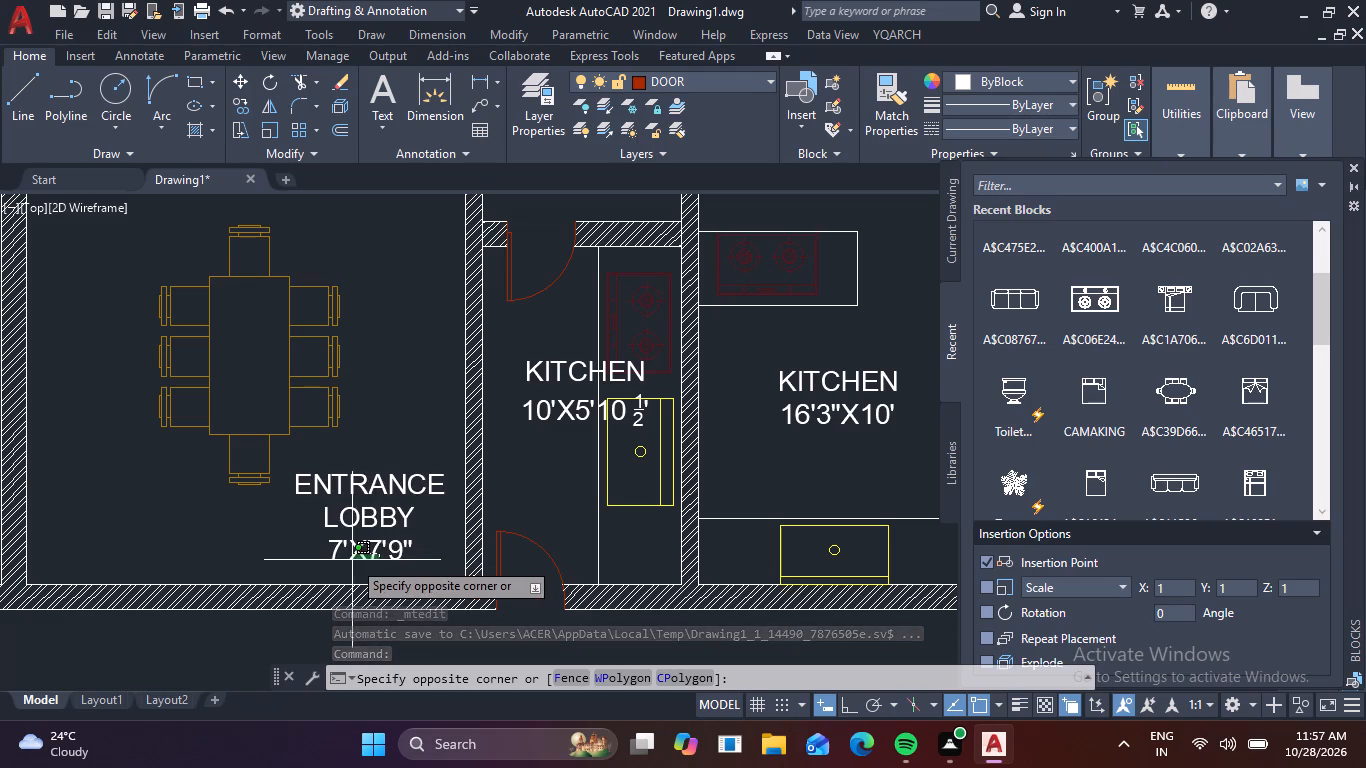
double_click(352, 560)
left_click(436, 549)
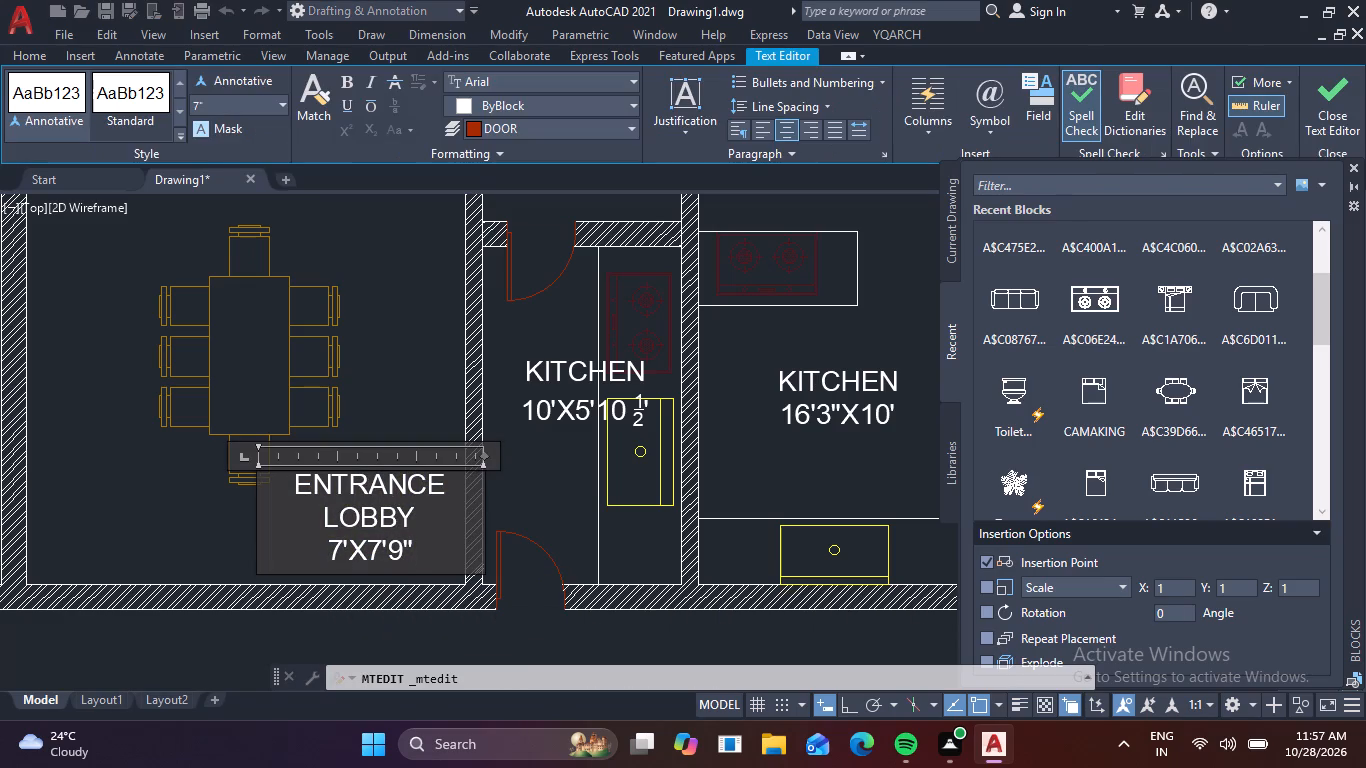
key("BackSpace")
key("BackSpace")
key("BackSpace")
key("BackSpace")
key("BackSpace")
key("BackSpace")
key("BackSpace")
key("BackSpace")
key("BackSpace")
key("BackSpace")
key("BackSpace")
key("BackSpace")
key("BackSpace")
key("BackSpace")
key("BackSpace")
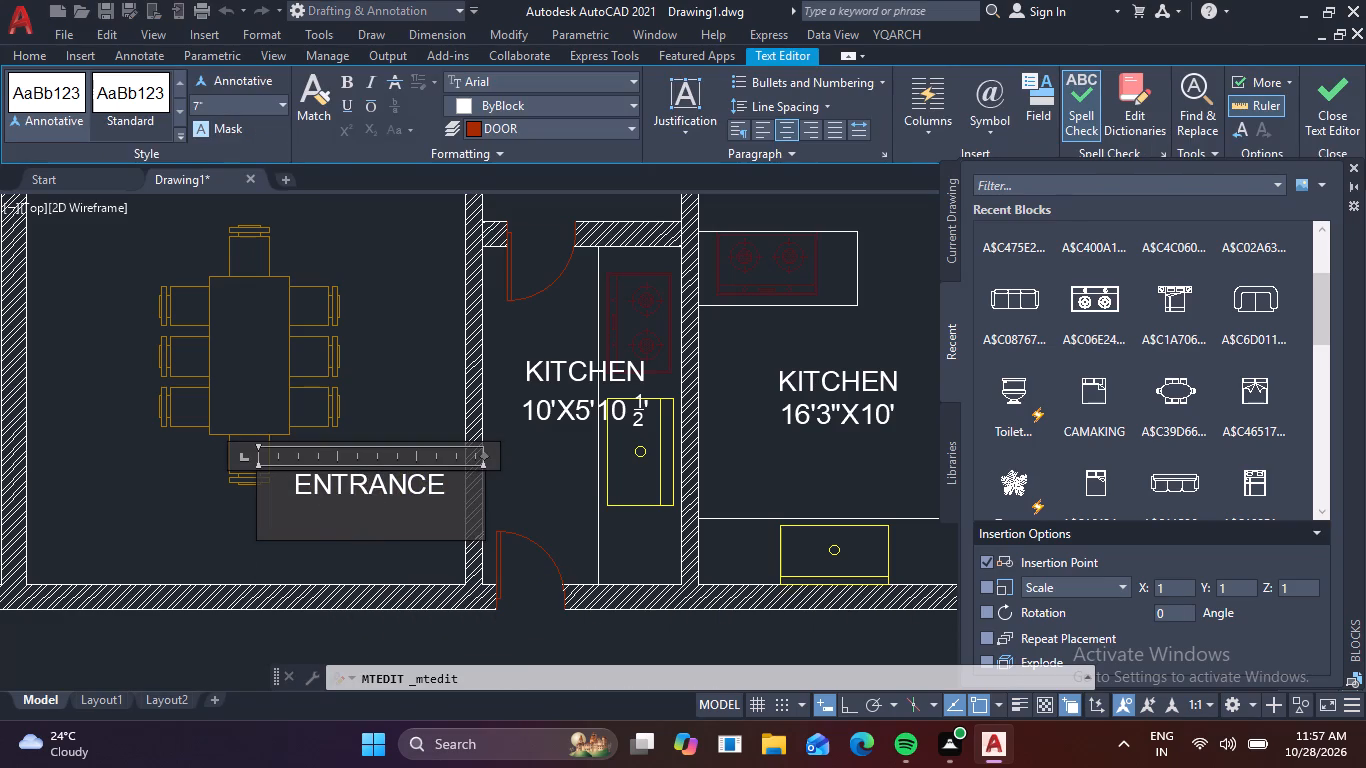
key("BackSpace")
key("BackSpace")
key("BackSpace")
key("BackSpace")
key("BackSpace")
key("BackSpace")
key("BackSpace")
key("BackSpace")
key("BackSpace")
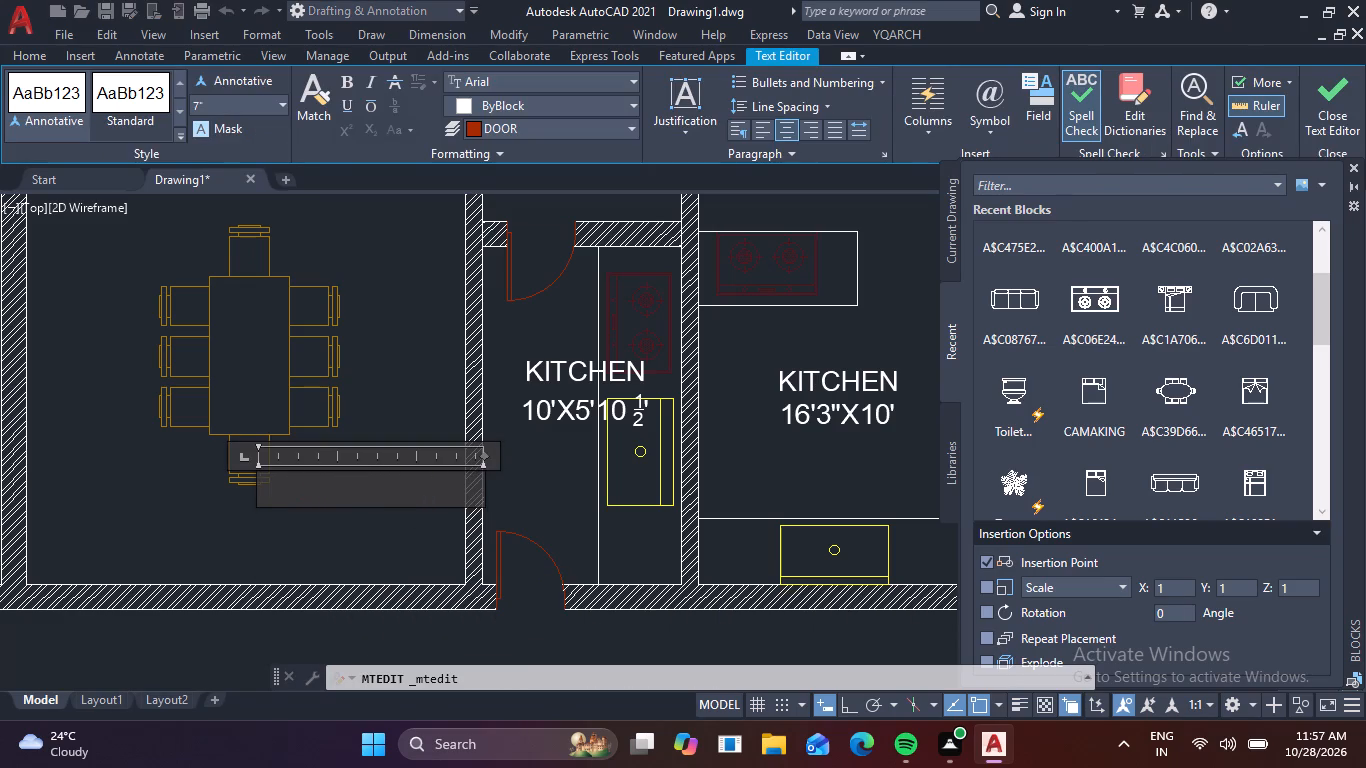
type("DINI")
type("NG")
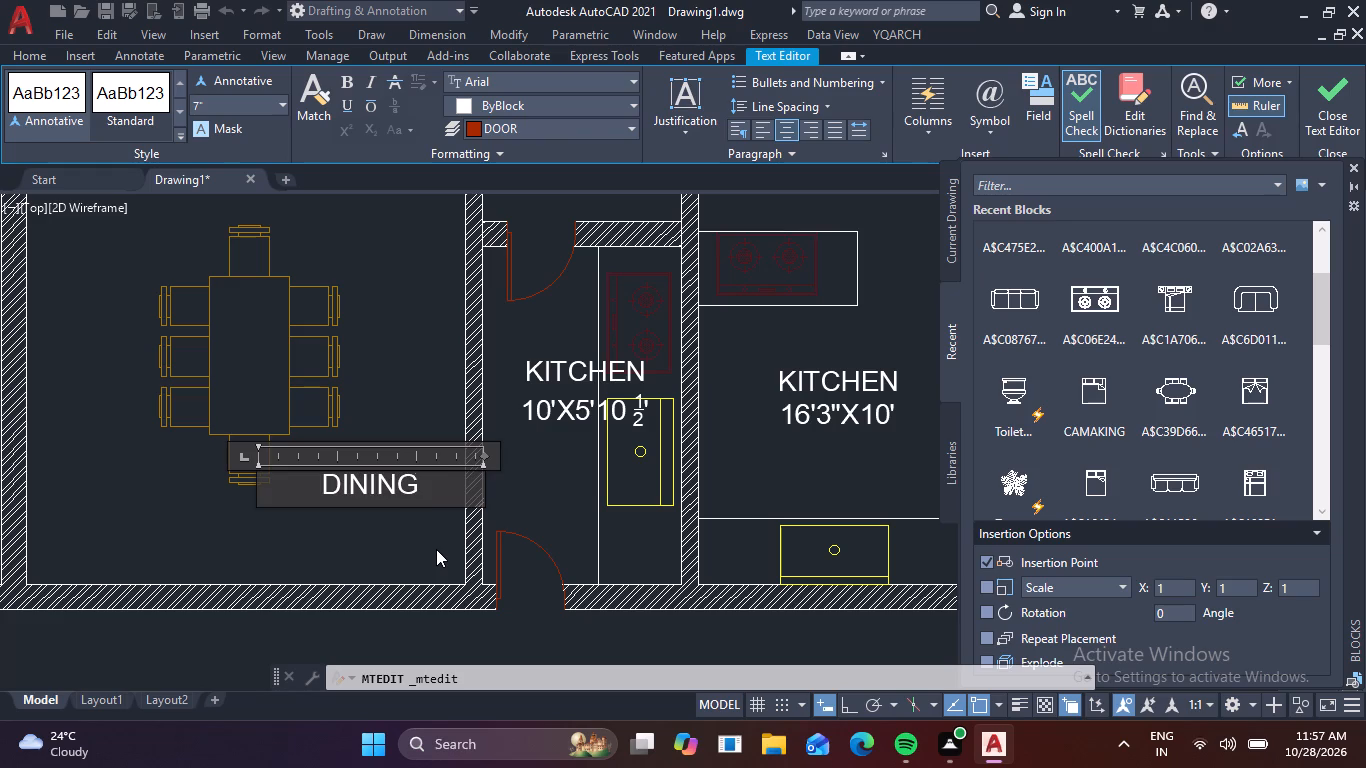
key("Return")
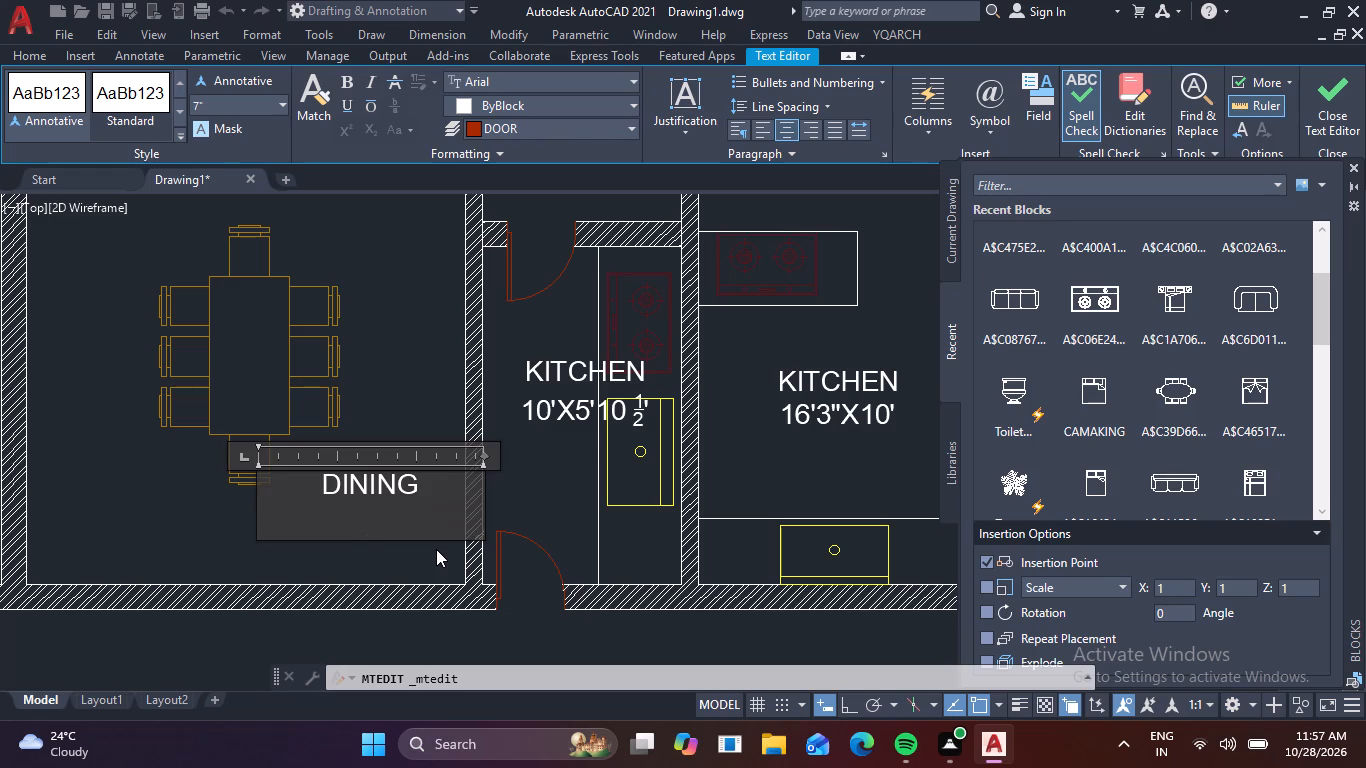
type("15'")
type("6\"")
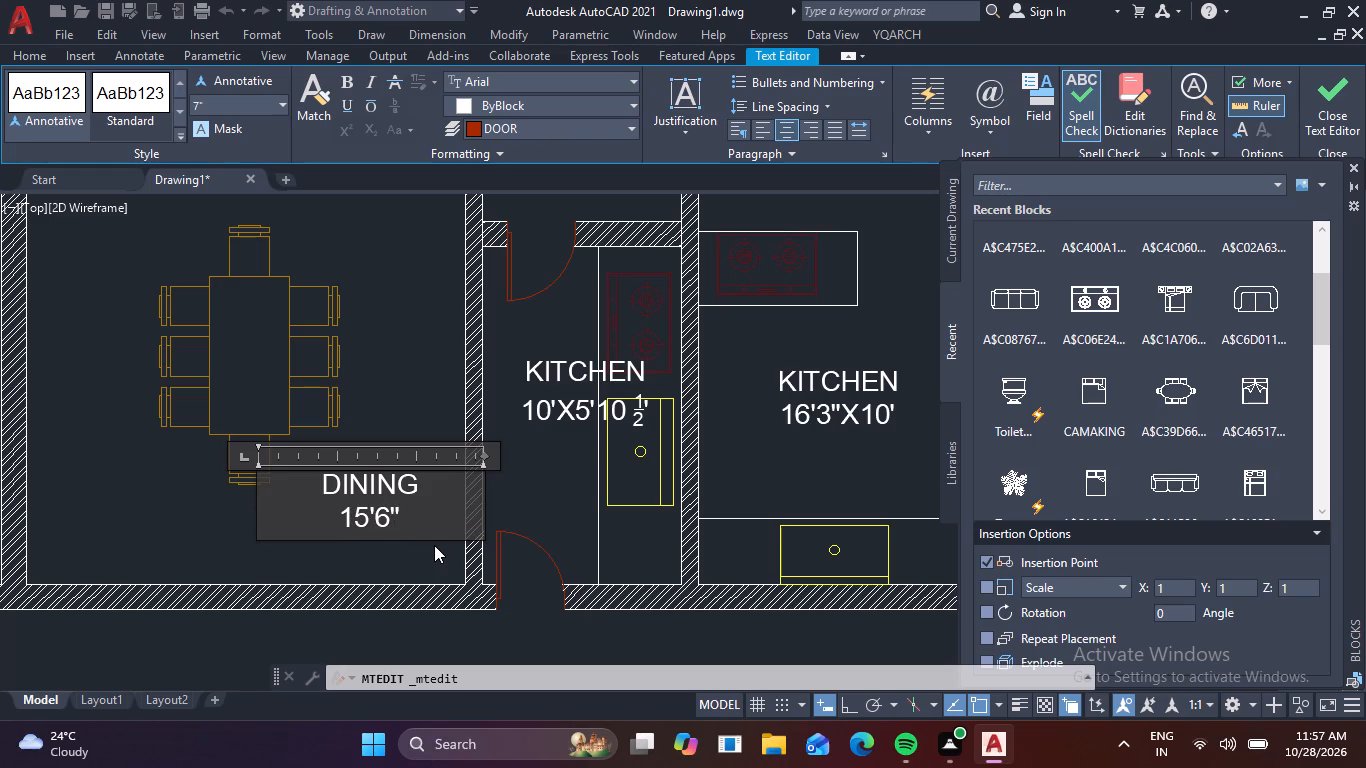
key("x")
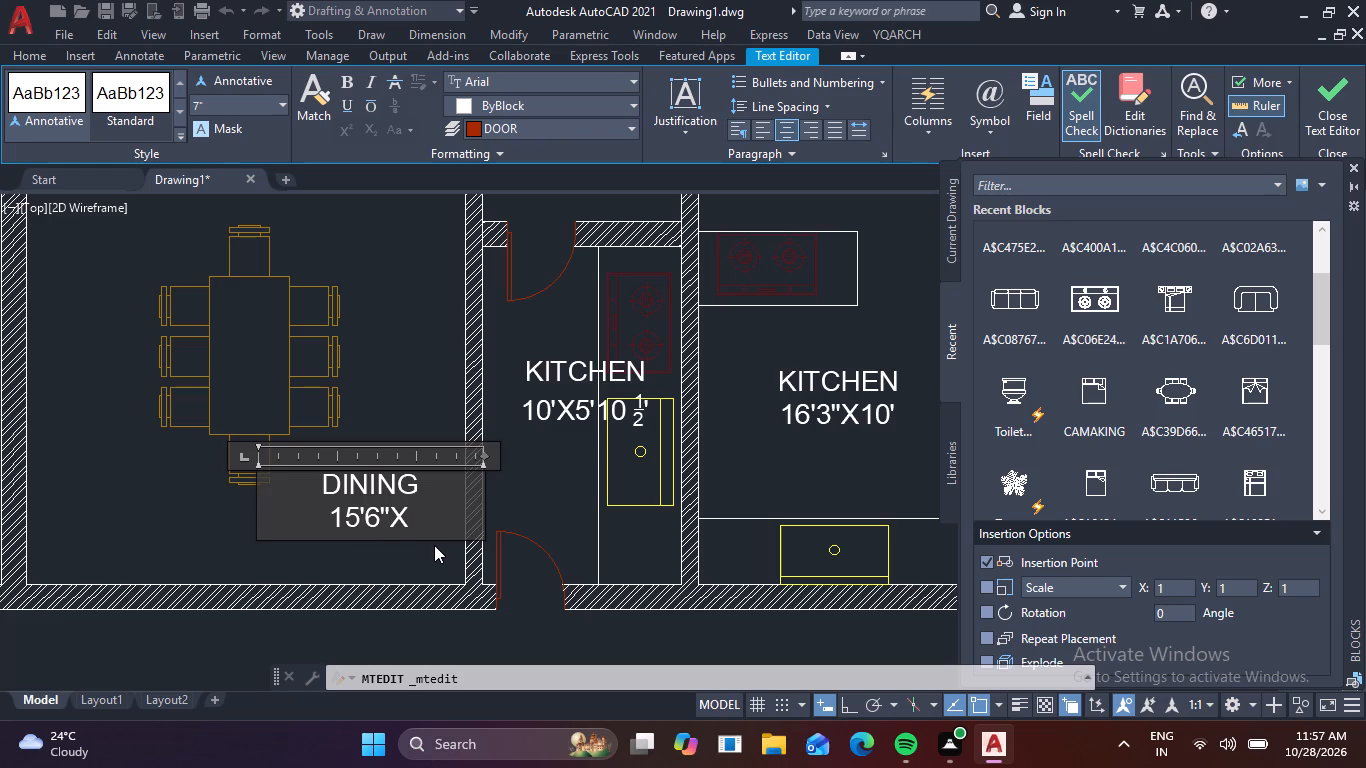
type("13")
key("apostrophe")
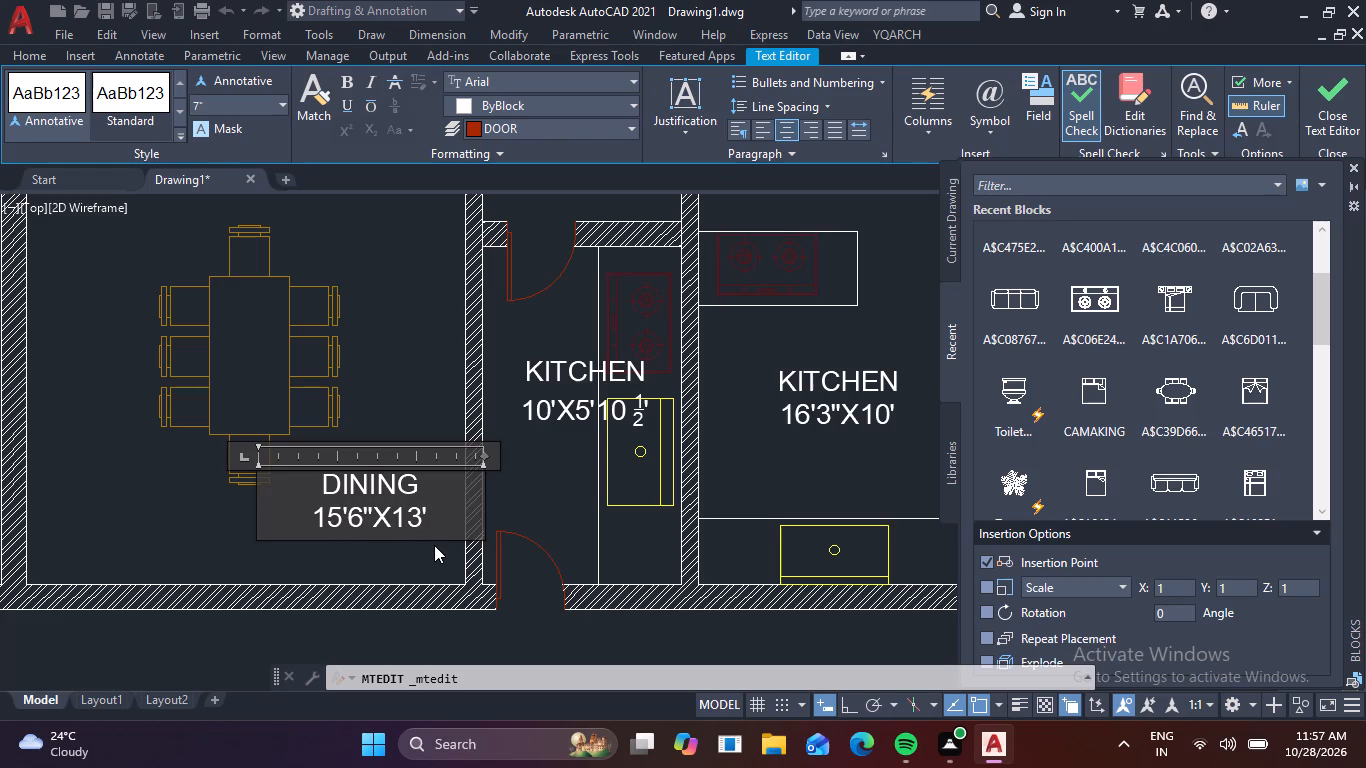
left_click(204, 473)
Replace the ENTRANCE LOBBY label in the sofa room beside the dining with DRAWING ROOM on two lines and the size 18'7 1/2"X13'3" beneath, and finish editing.
middle_click_drag(210, 463, 700, 598)
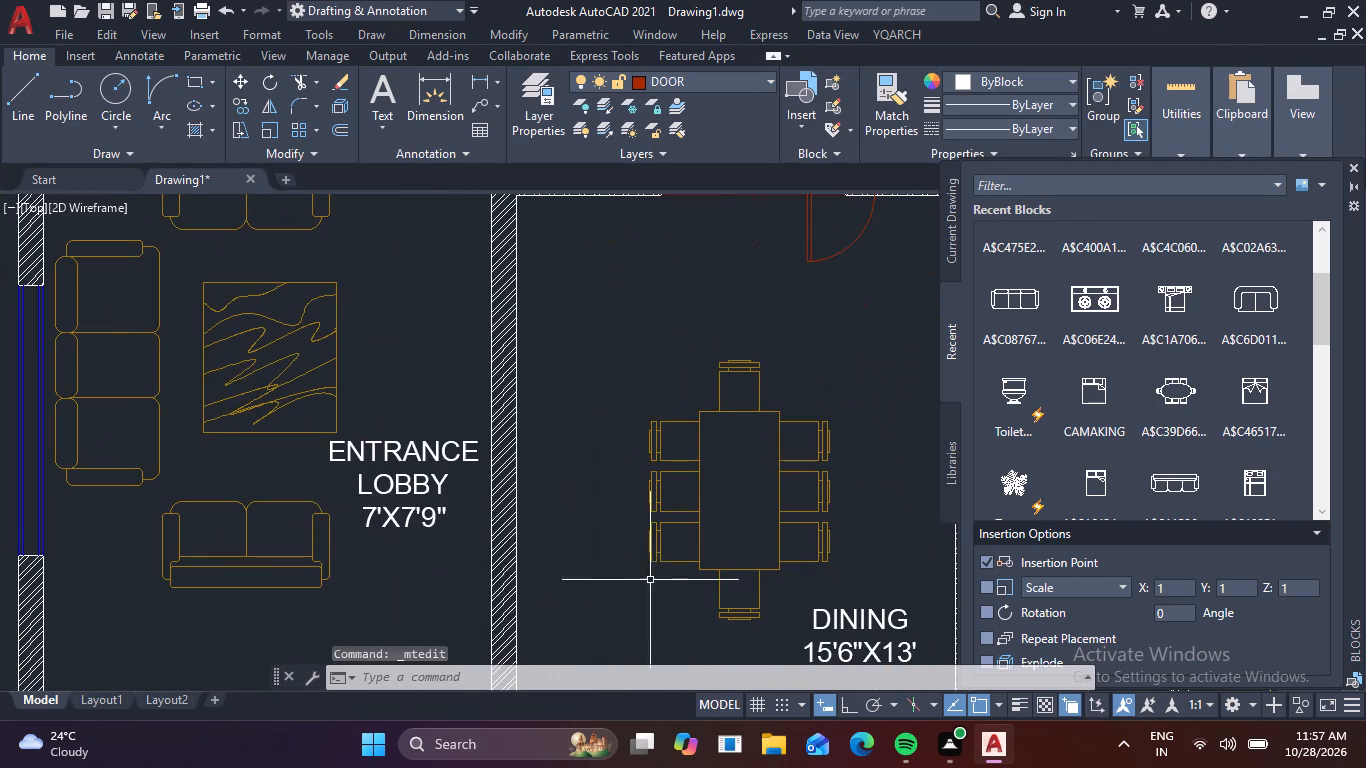
double_click(425, 519)
left_click(465, 520)
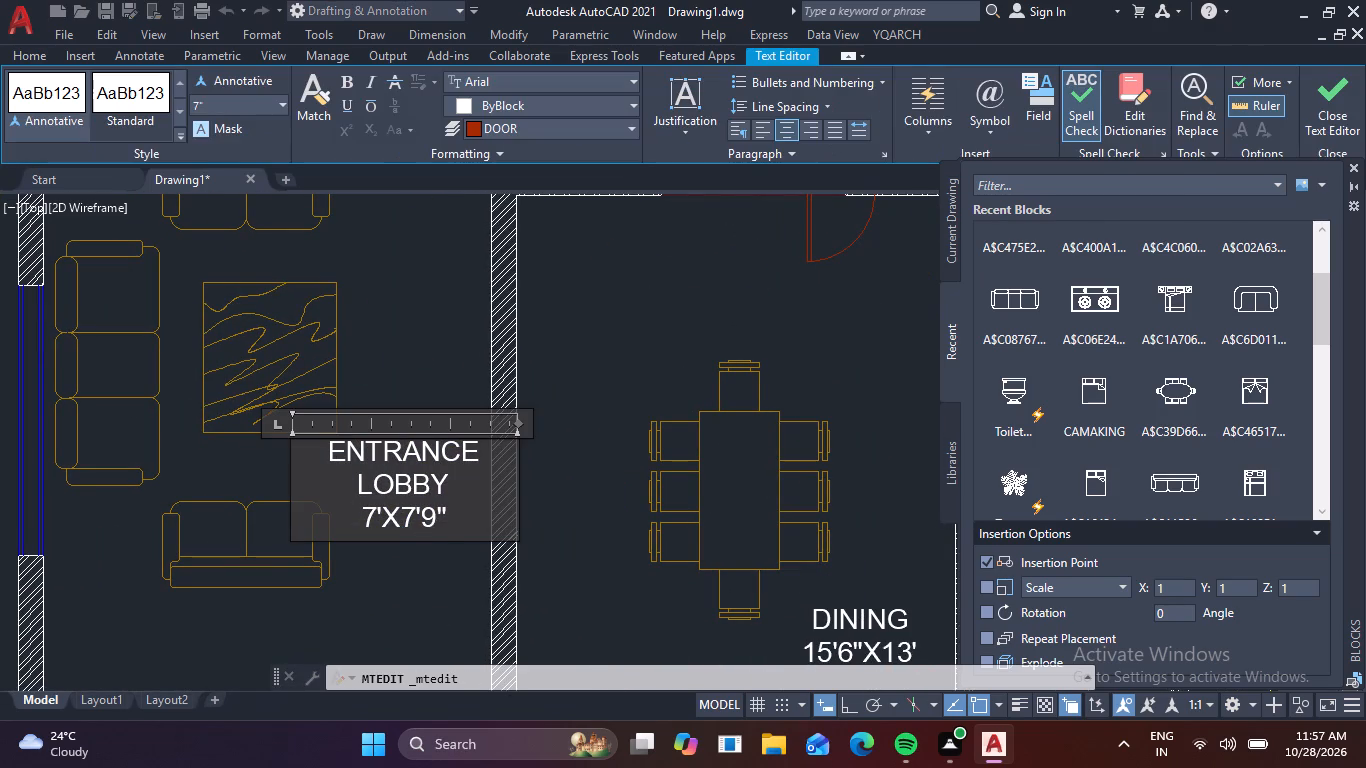
key("BackSpace")
key("BackSpace")
key("BackSpace")
key("BackSpace")
key("BackSpace")
key("BackSpace")
key("BackSpace")
key("BackSpace")
key("BackSpace")
key("BackSpace")
key("BackSpace")
key("BackSpace")
key("BackSpace")
key("BackSpace")
key("BackSpace")
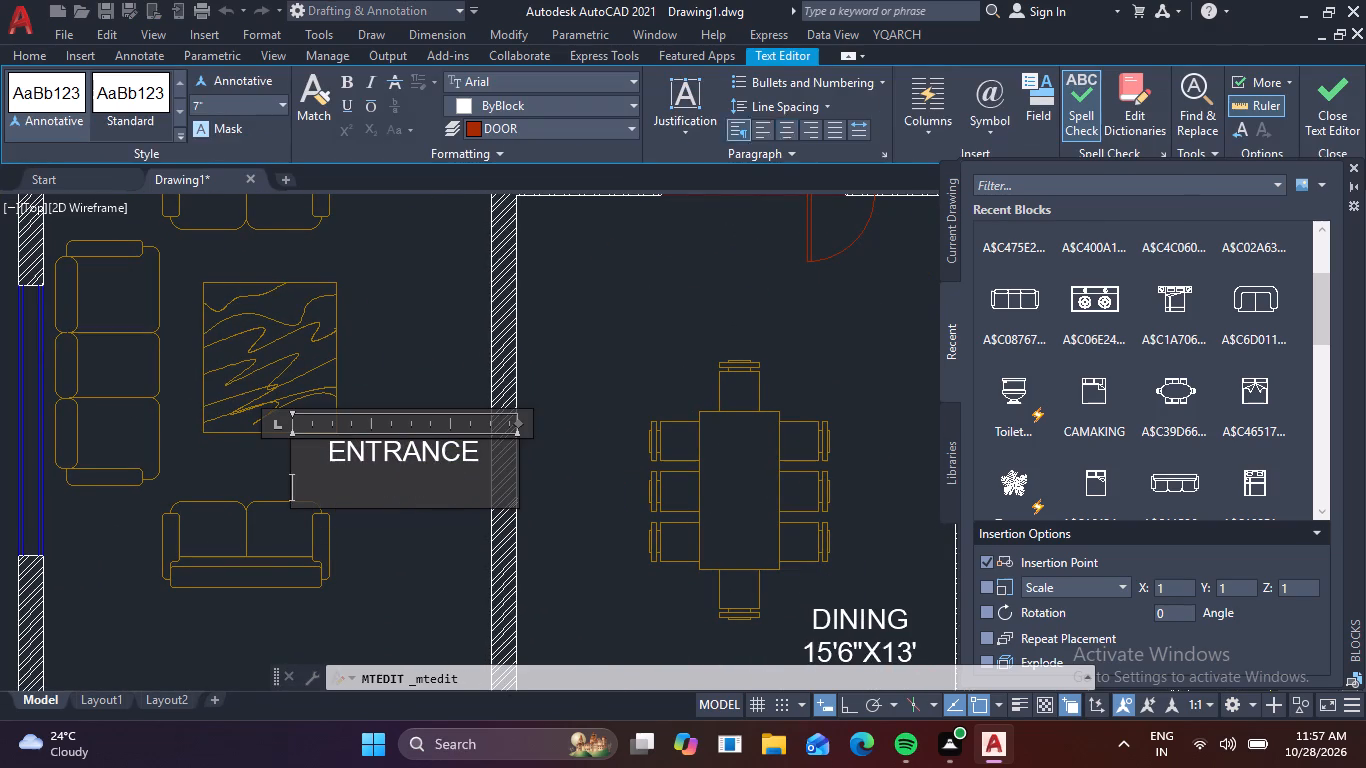
key("BackSpace")
key("BackSpace")
key("BackSpace")
key("BackSpace")
key("BackSpace")
key("BackSpace")
key("BackSpace")
key("BackSpace")
key("BackSpace")
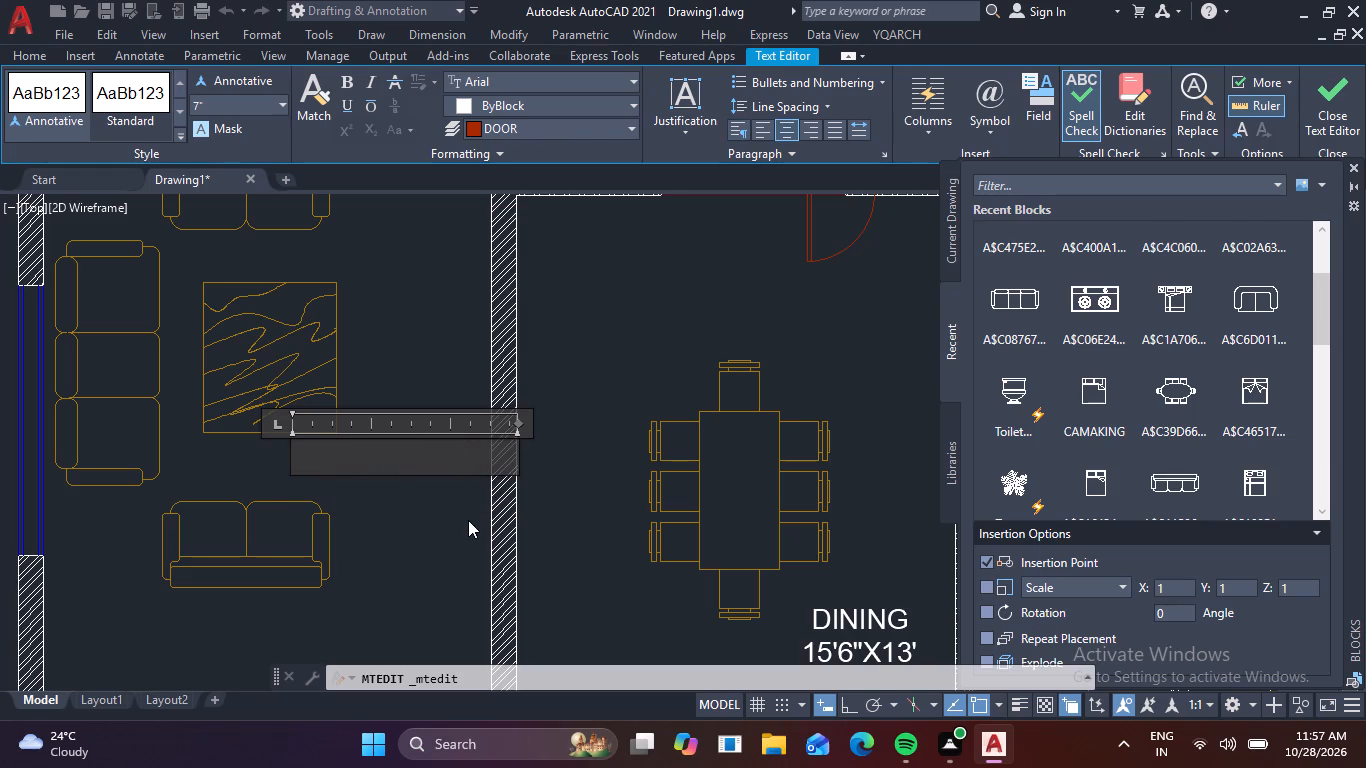
type("DRAWING")
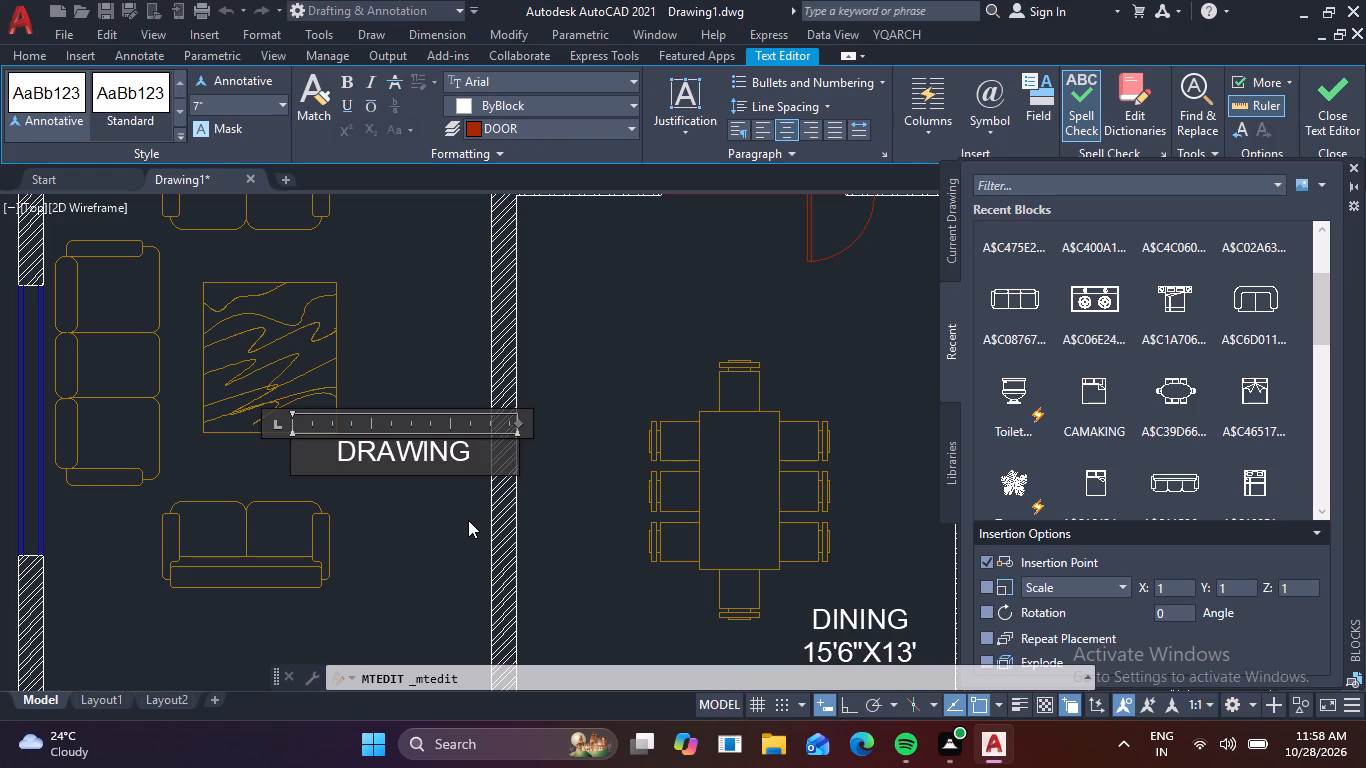
key("space")
type("ROO")
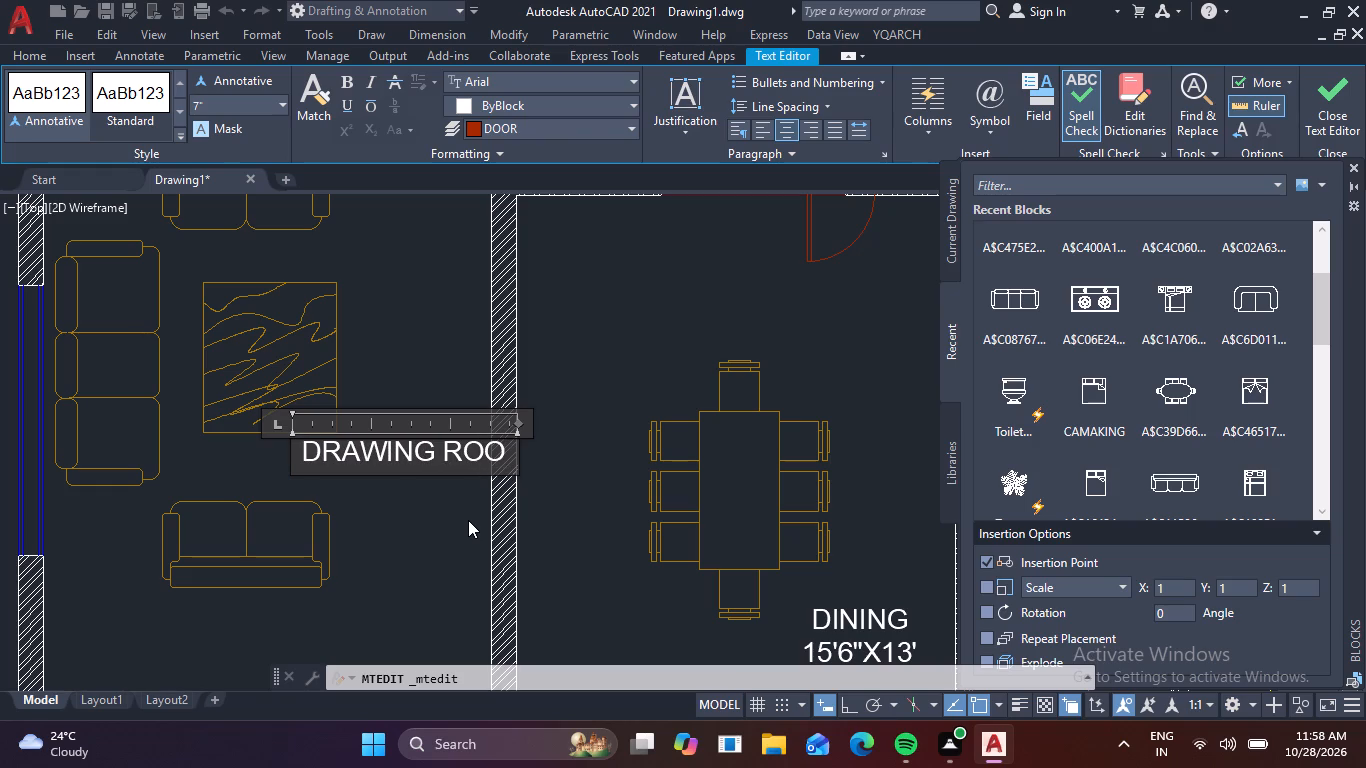
key("m")
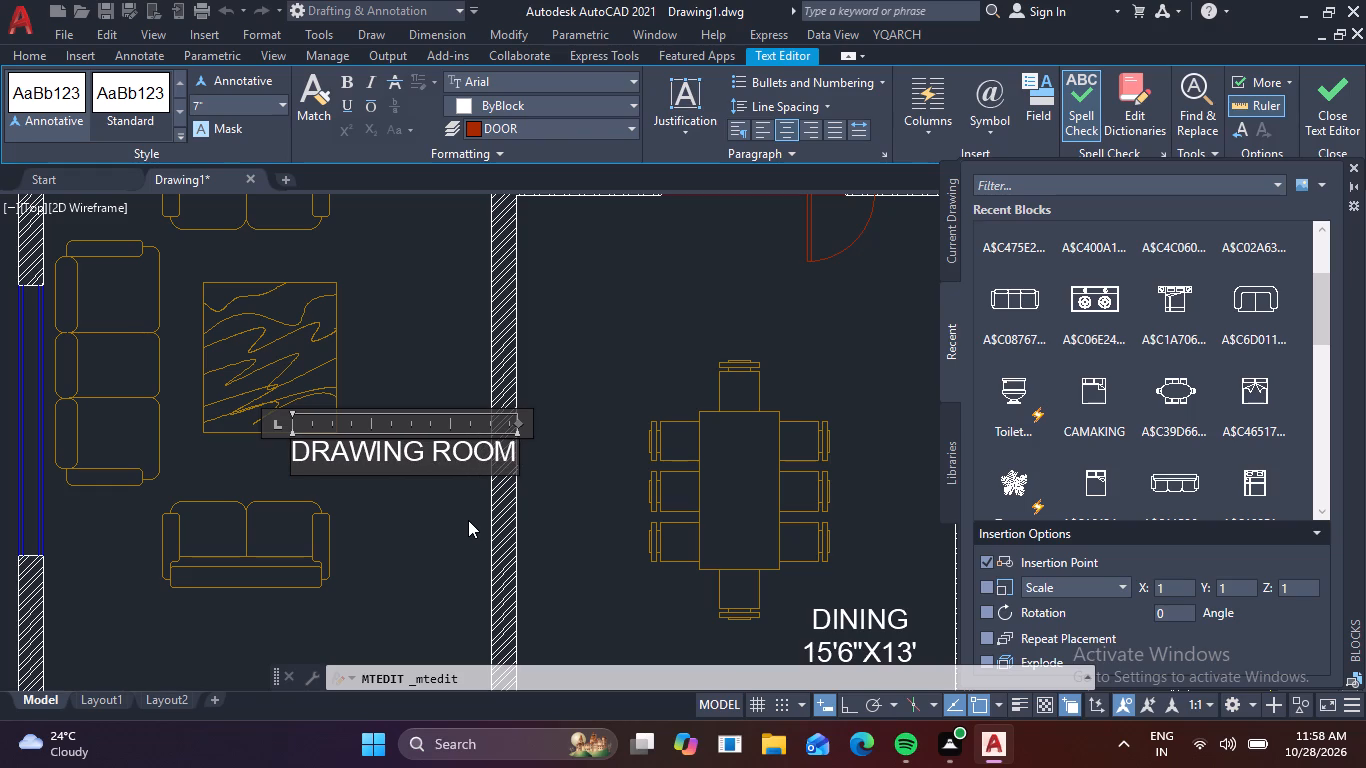
key("Left")
key("Left")
key("Left")
key("Left")
key("Left")
key("Right")
key("BackSpace")
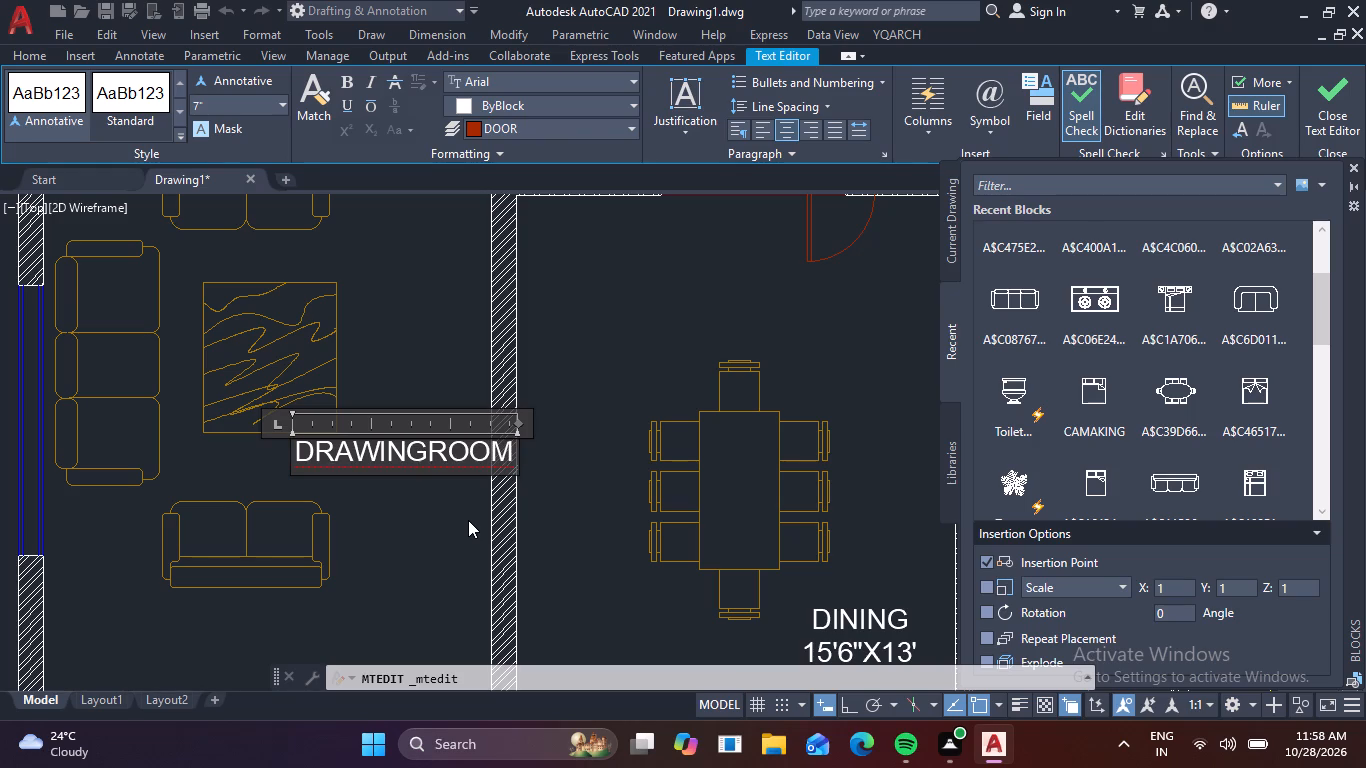
key("Return")
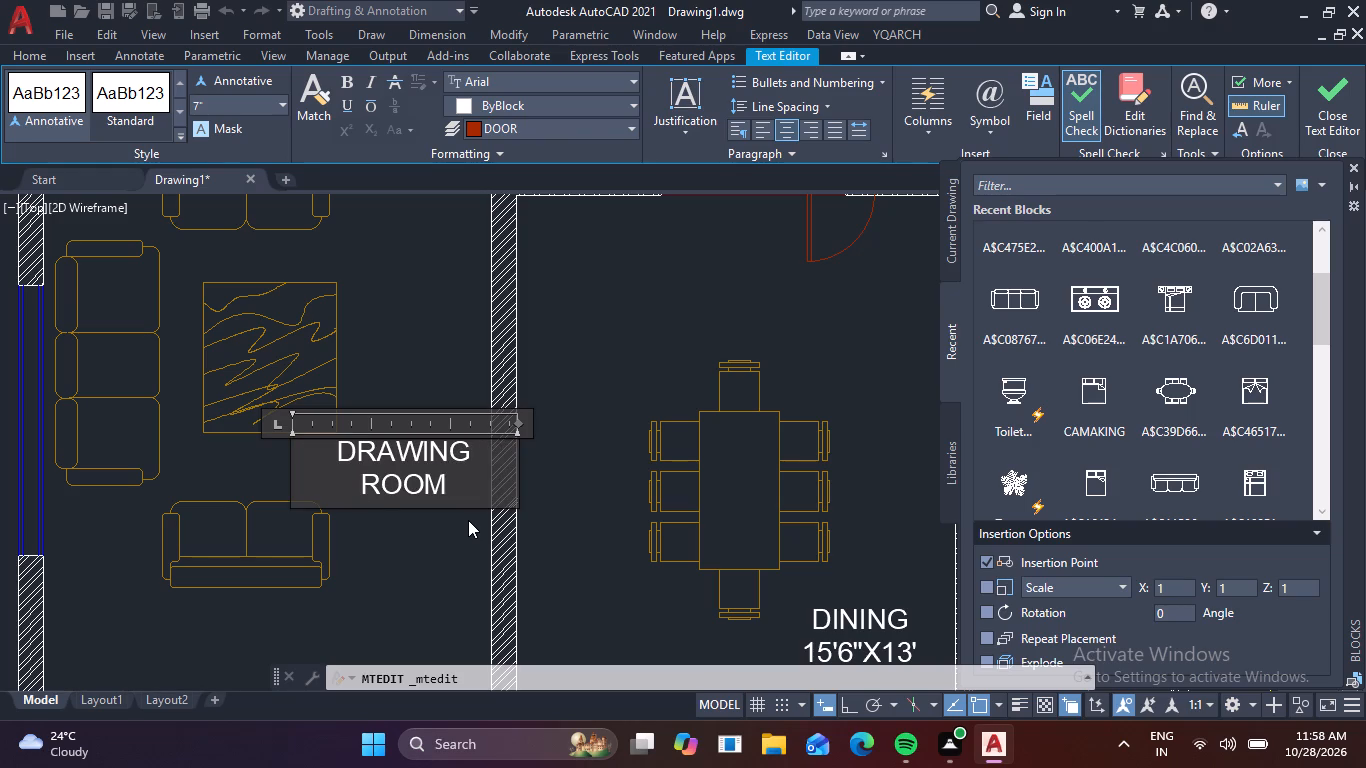
key("Right")
key("Right")
key("Right")
key("Right")
key("Right")
key("Return")
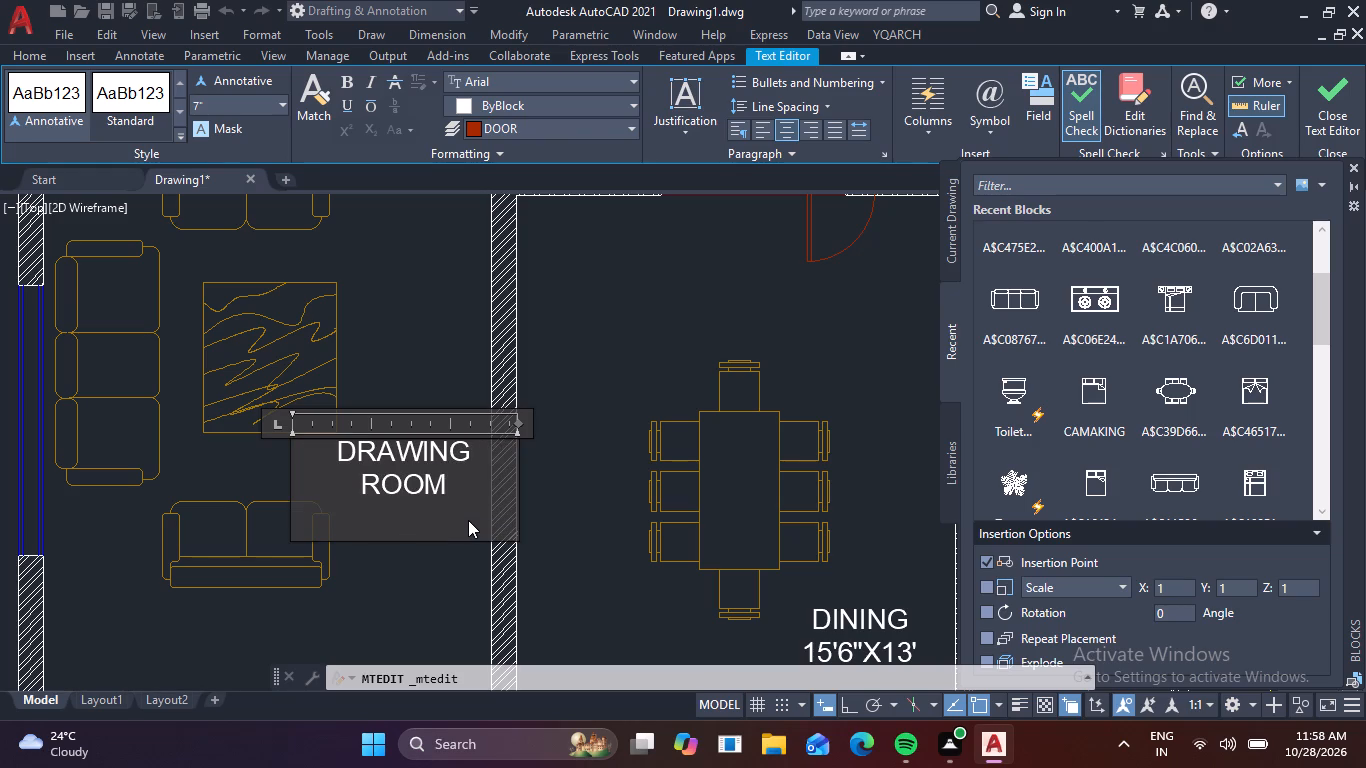
type("18")
key("apostrophe")
key("7")
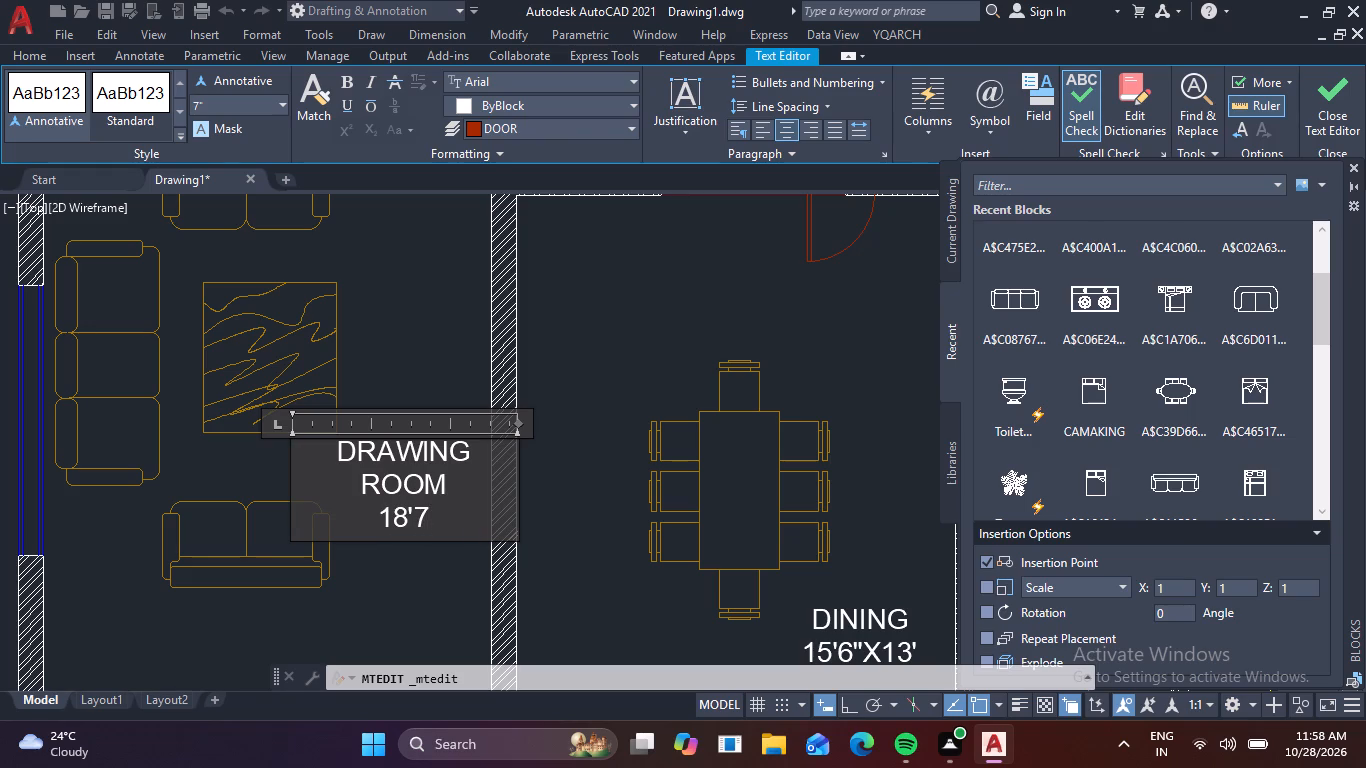
key("space")
key("1")
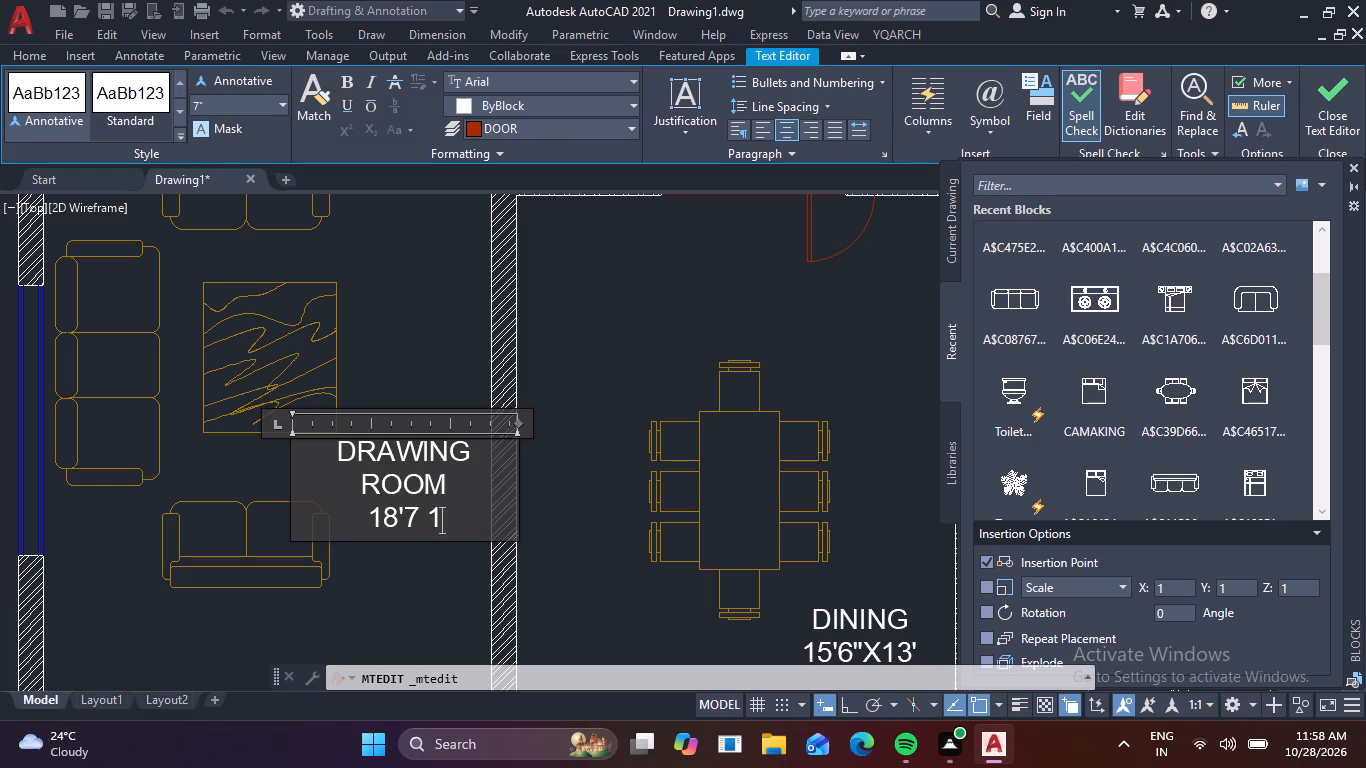
type("/2")
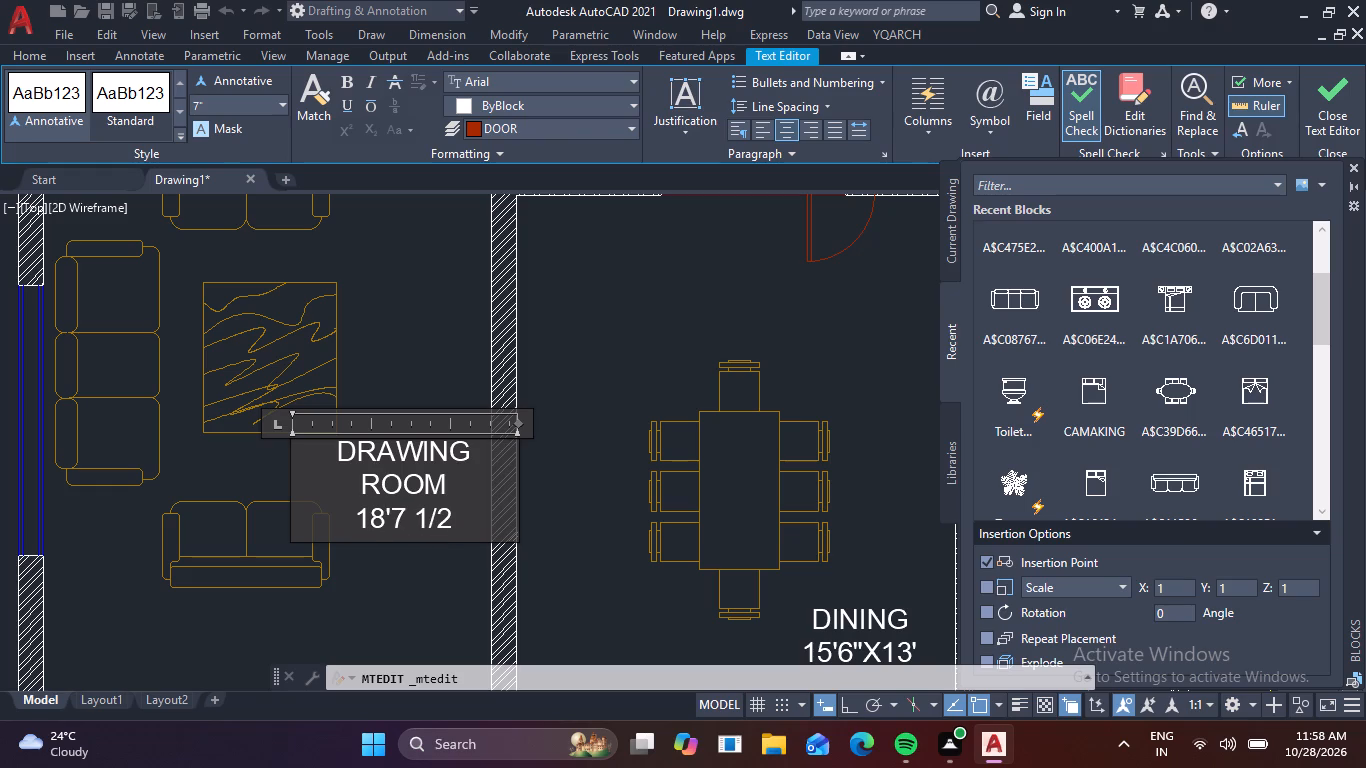
key("shift+quotedbl")
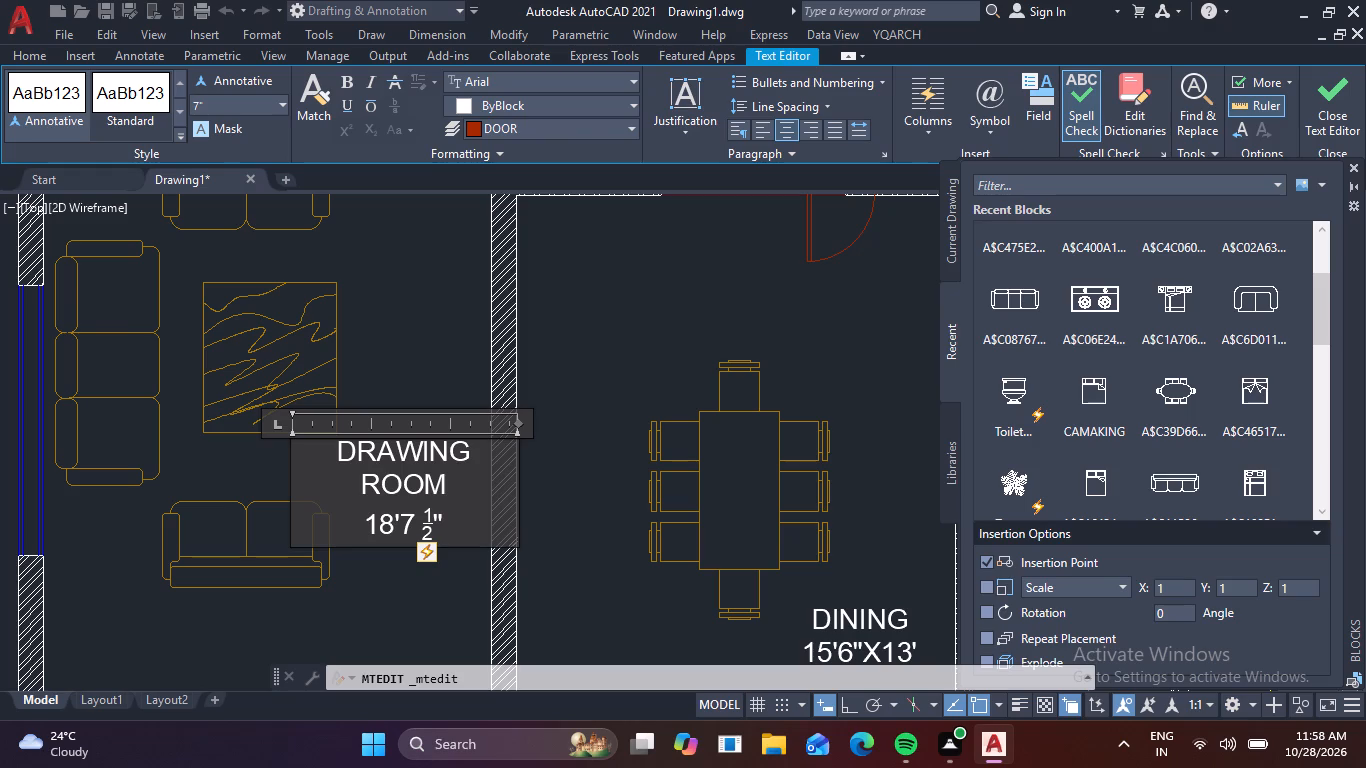
key("x")
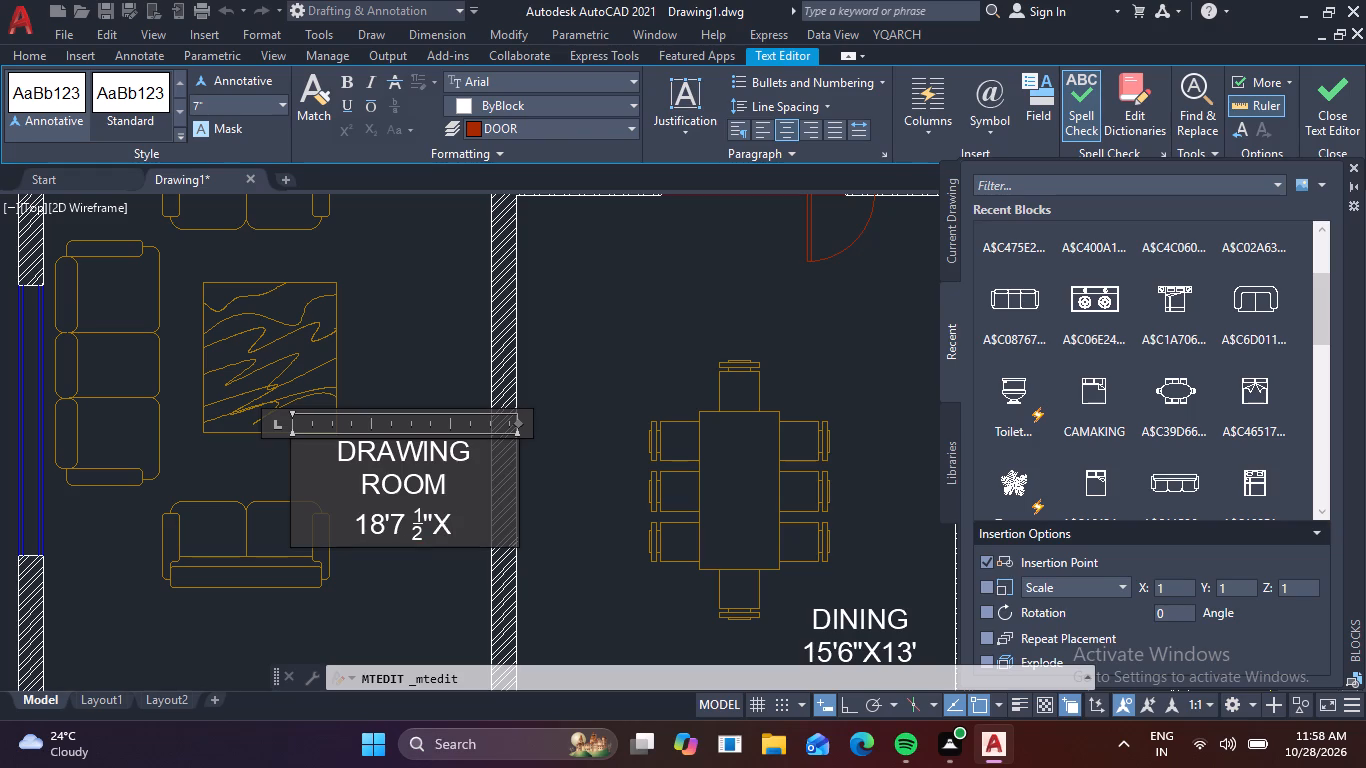
type("13'2")
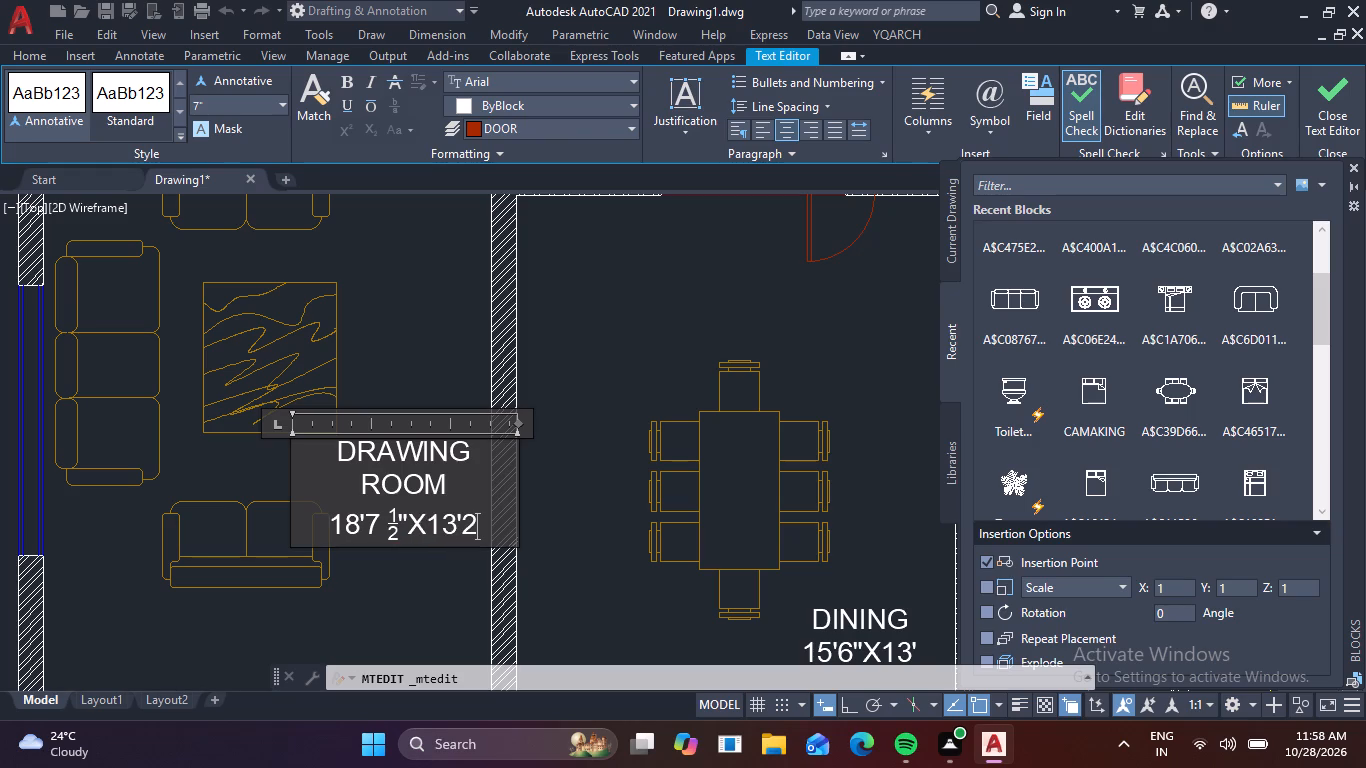
key("BackSpace")
type("3\"")
left_click(464, 362)
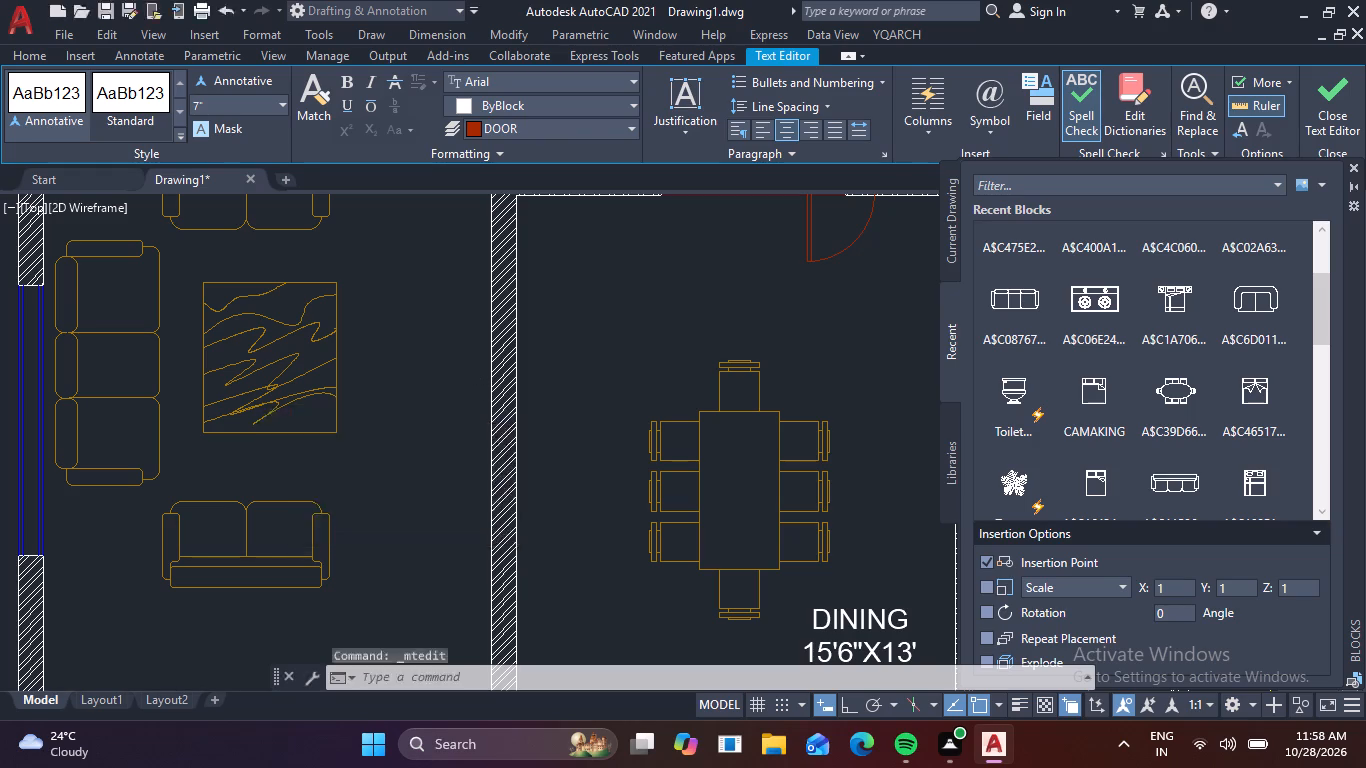
Copy the toilet from the 8'6"X12'9" bath into the empty room adjoining the upper bedroom, with its tank against the shared wall.
middle_click_drag(462, 325, 419, 646)
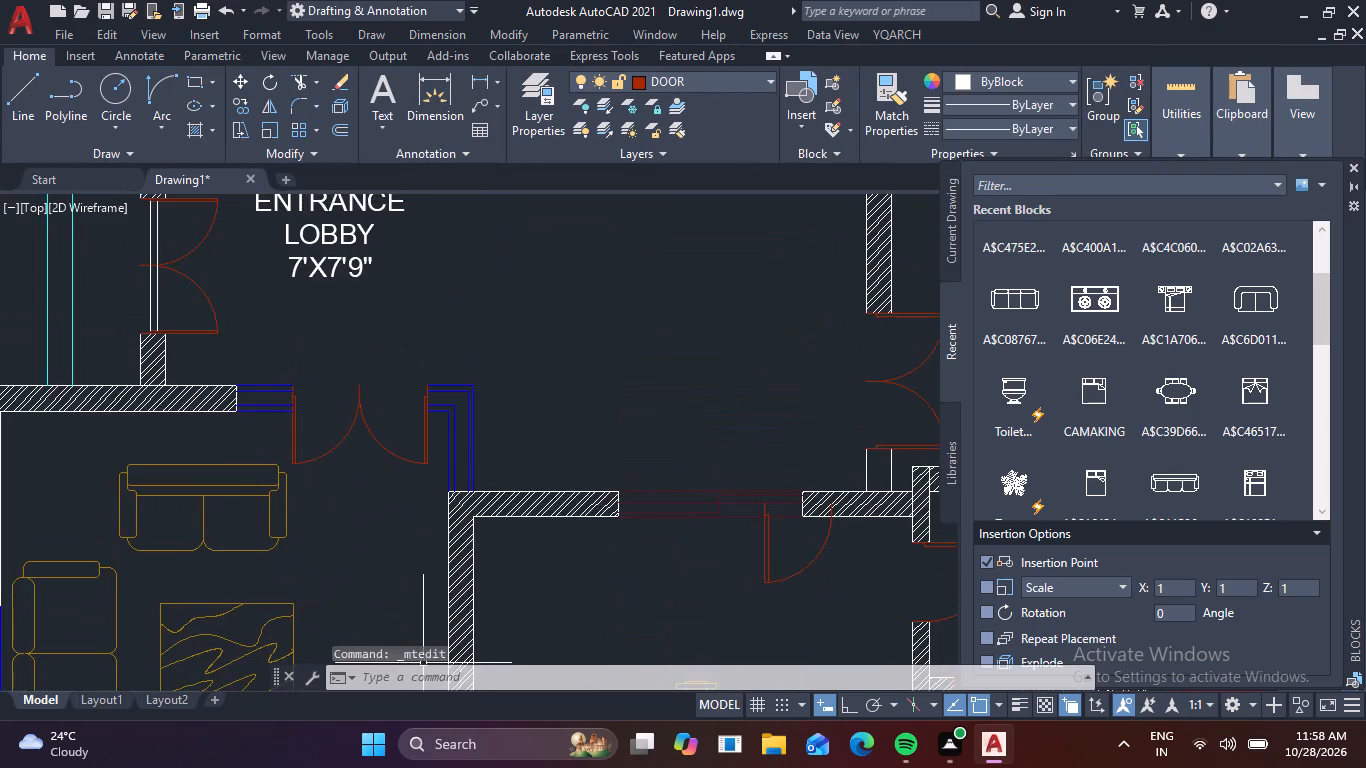
scroll(420, 631, "down", 2)
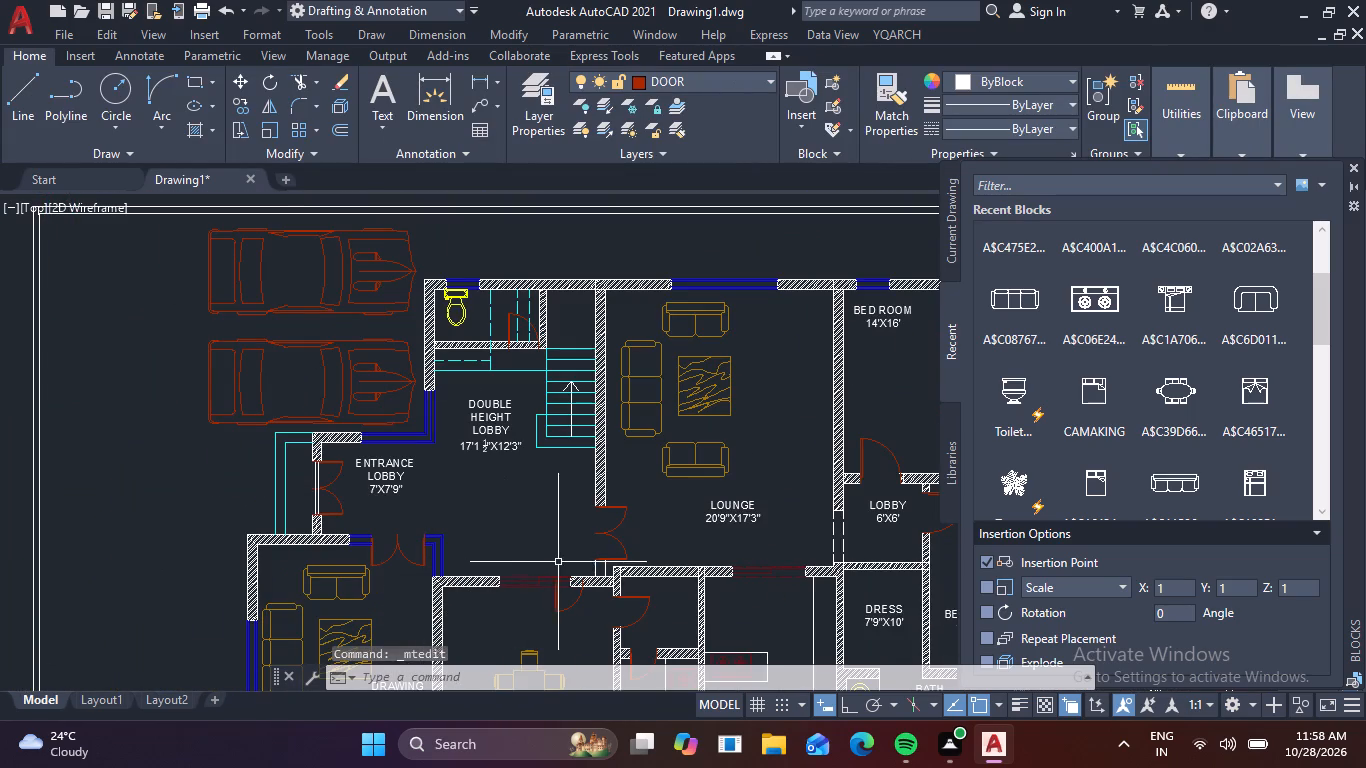
scroll(570, 580, "down", 1)
middle_click_drag(586, 611, 529, 425)
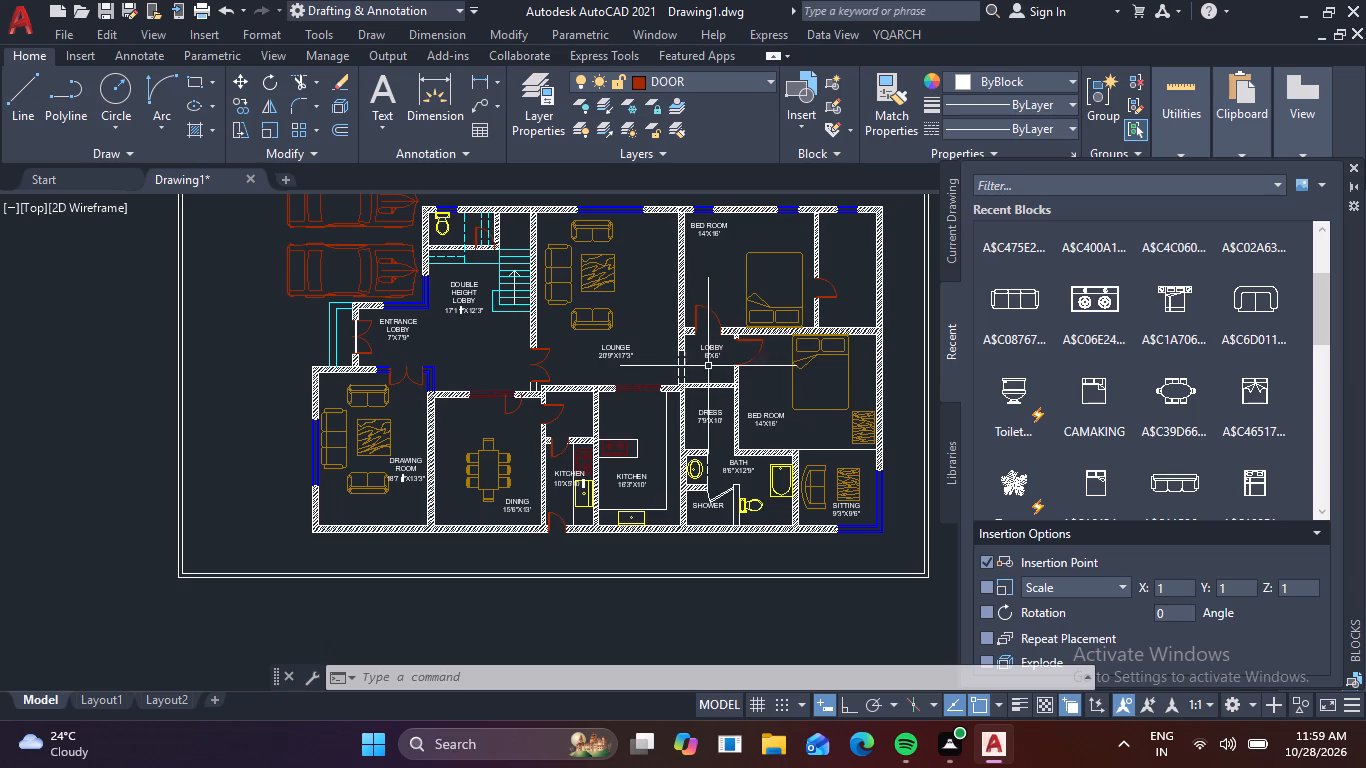
scroll(746, 498, "up", 1)
left_click(760, 514)
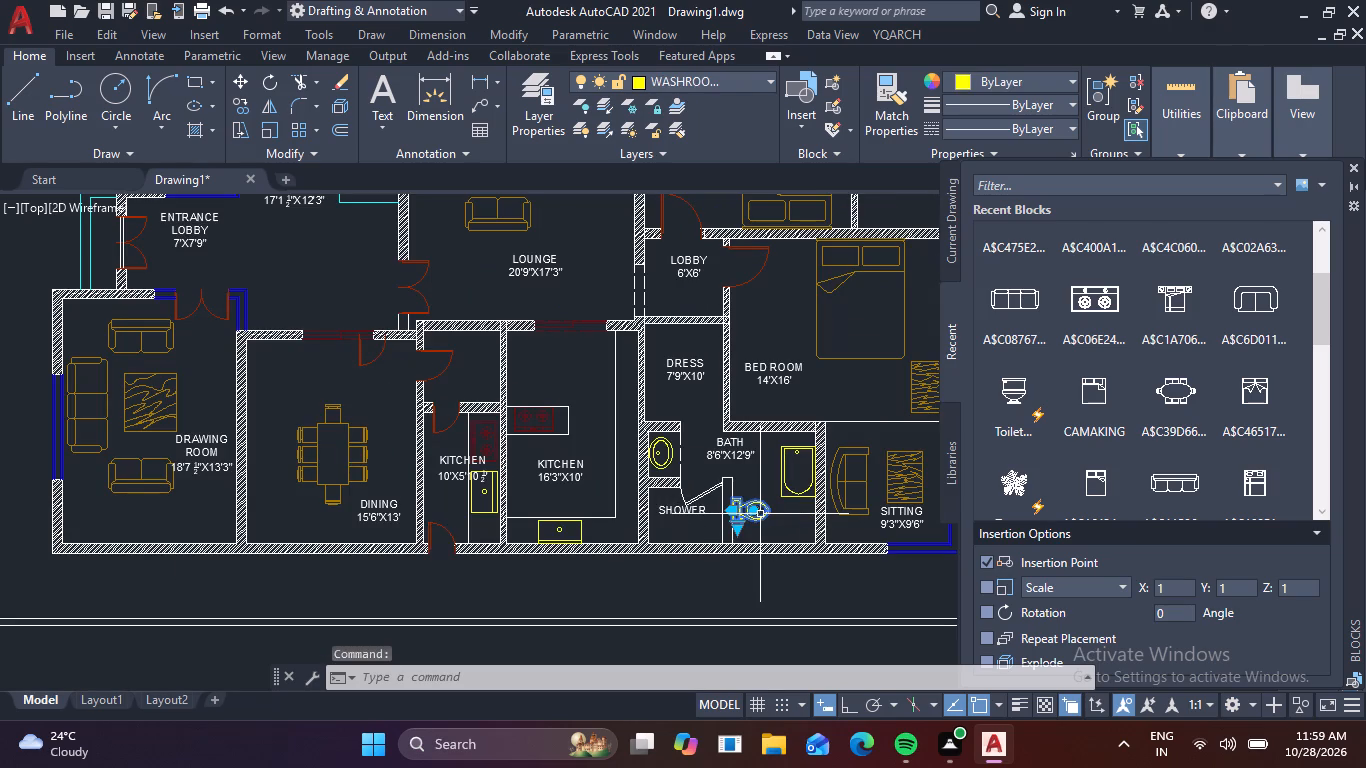
key("c")
type("O")
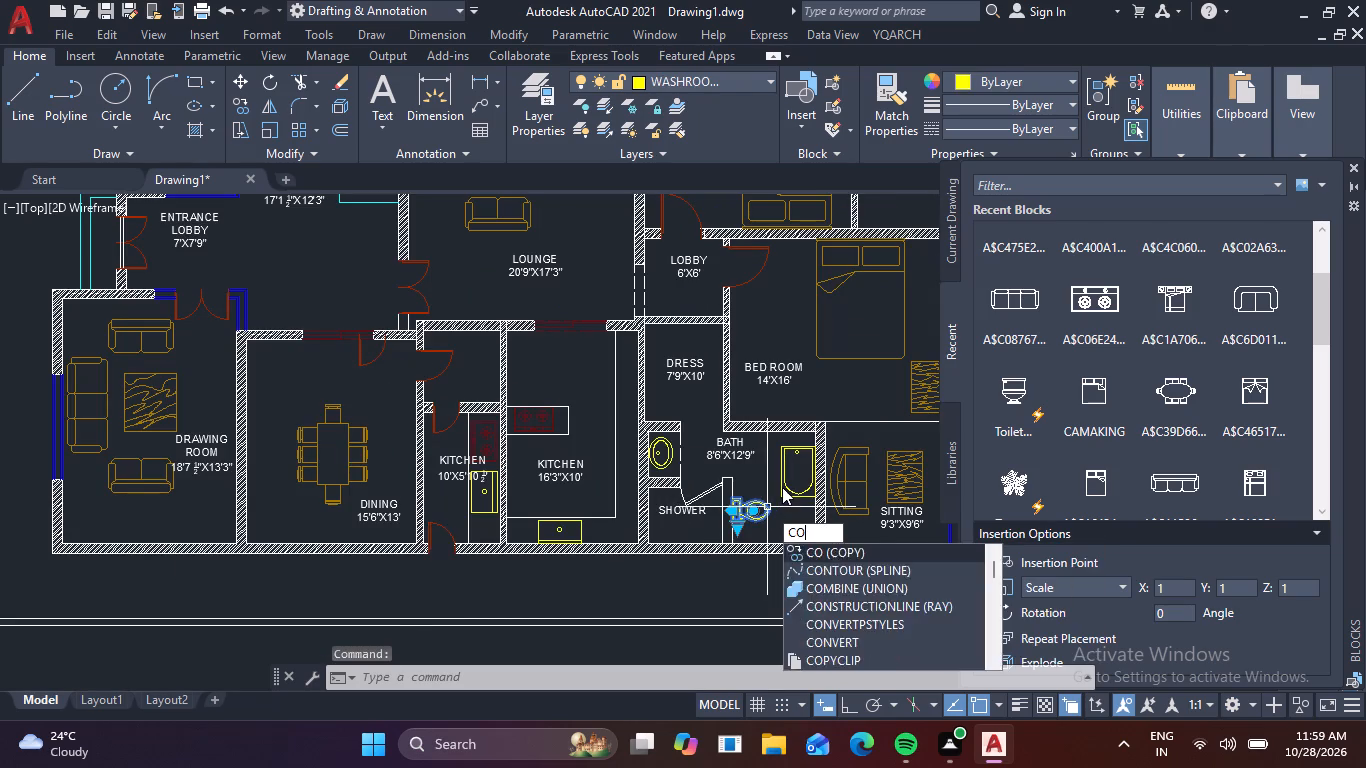
key("space")
scroll(738, 501, "up", 4)
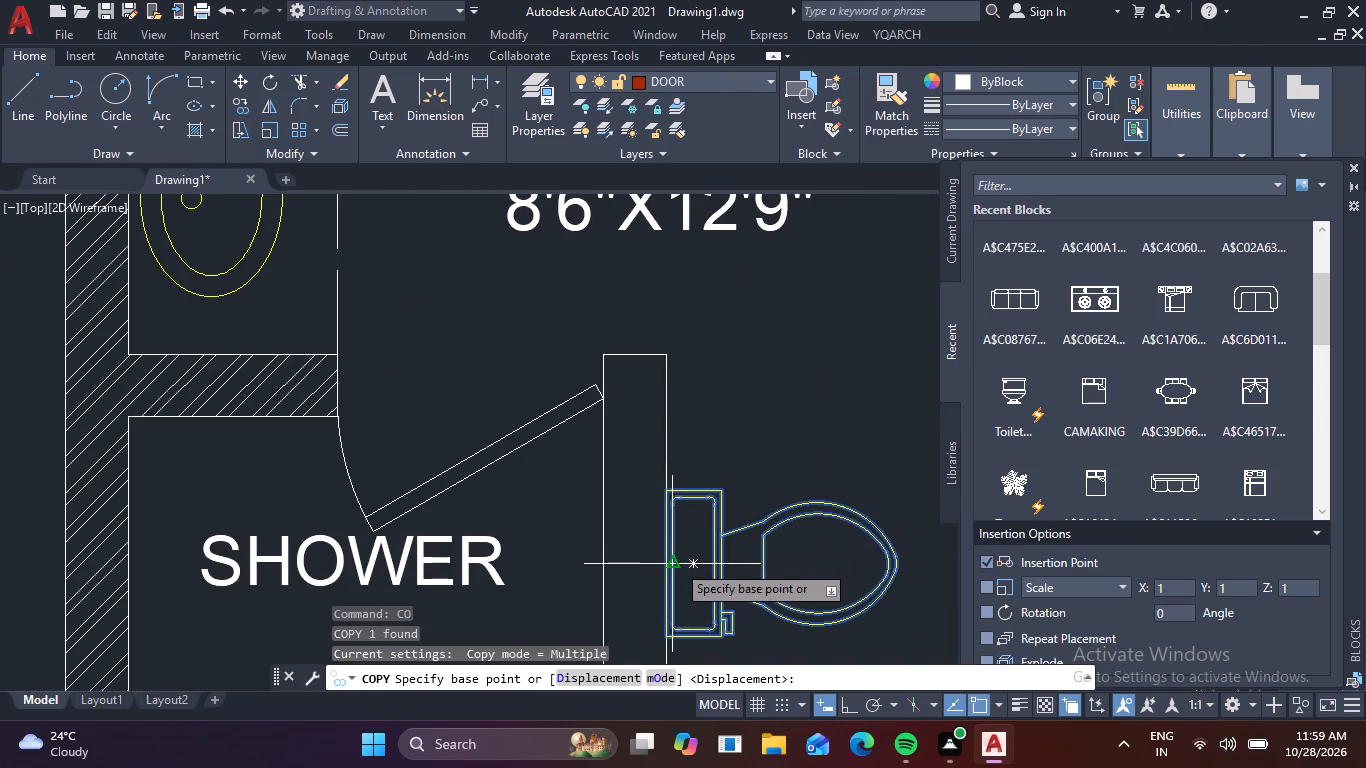
left_click(671, 568)
scroll(707, 457, "down", 4)
middle_click_drag(731, 434, 728, 478)
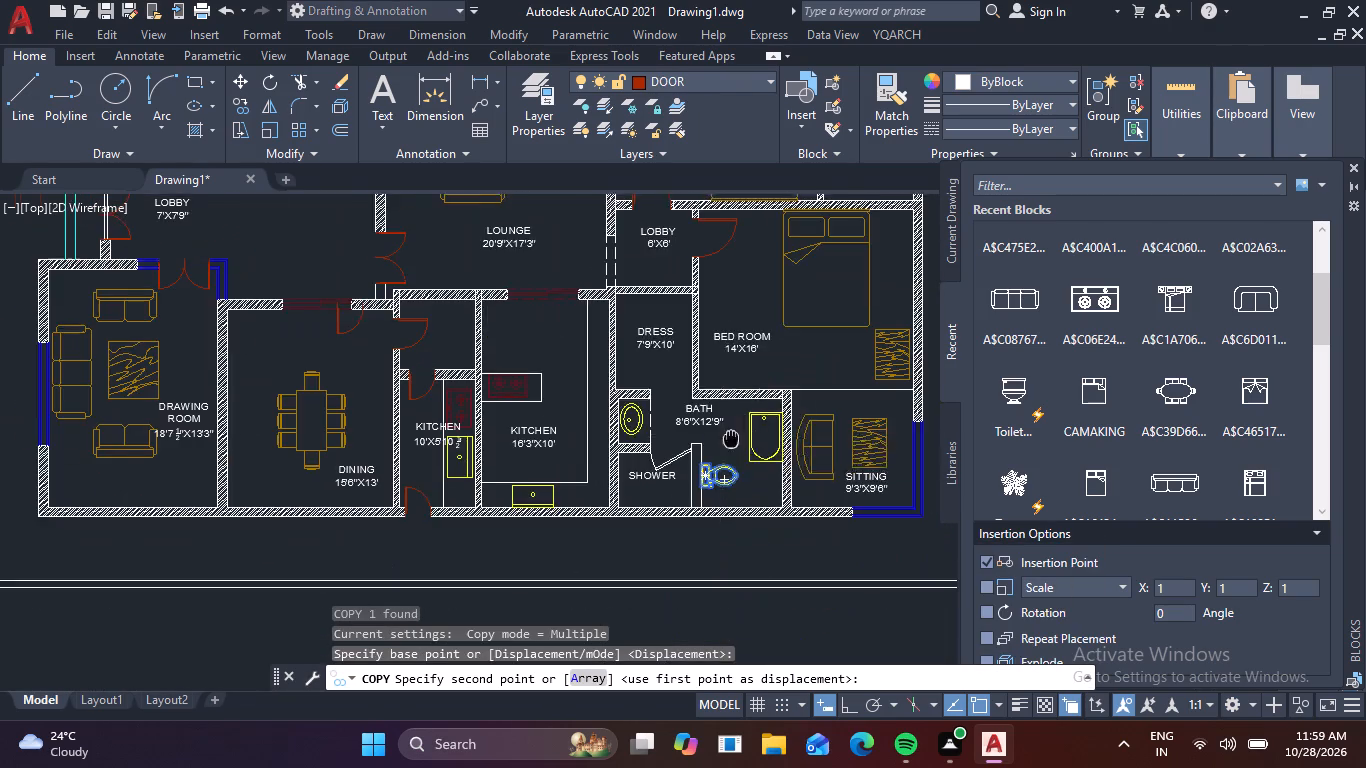
middle_click_drag(728, 478, 708, 541)
middle_click_drag(802, 397, 750, 576)
scroll(775, 356, "up", 3)
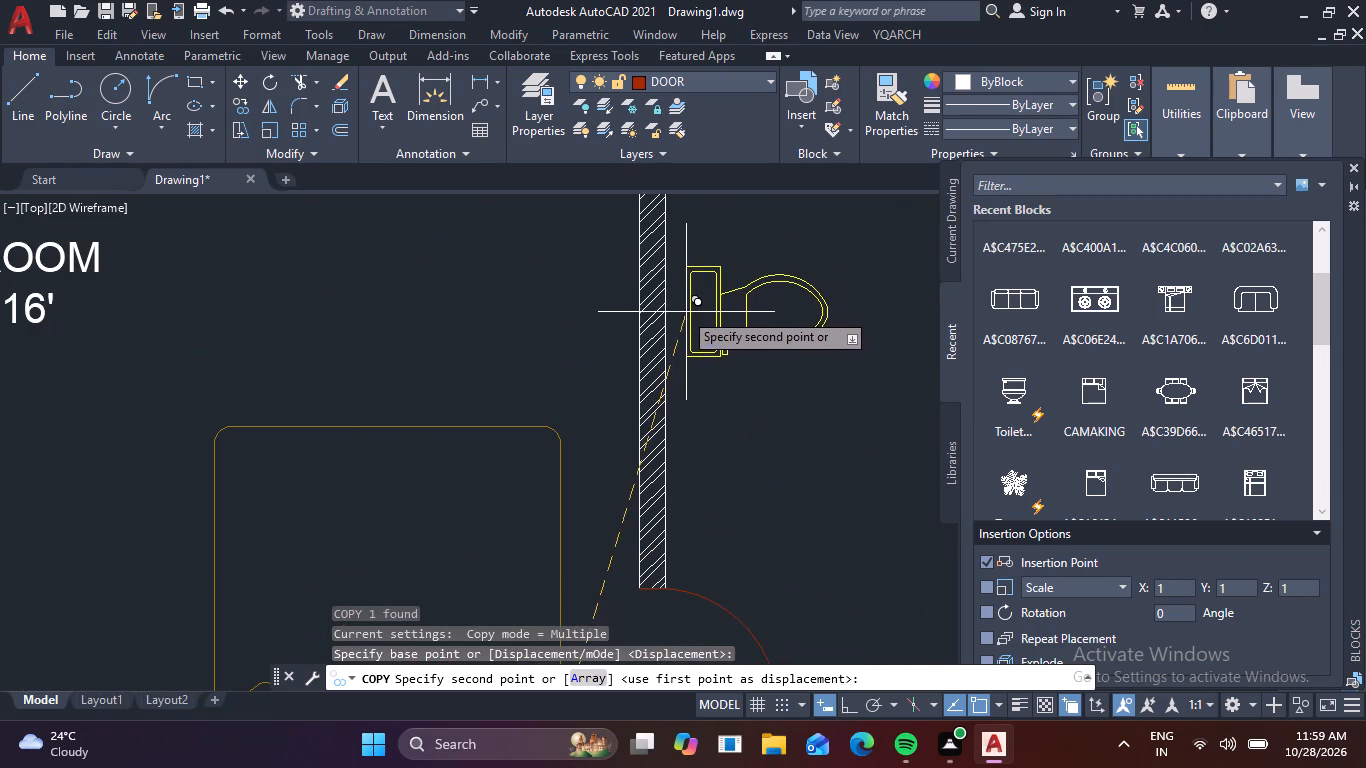
left_click(670, 296)
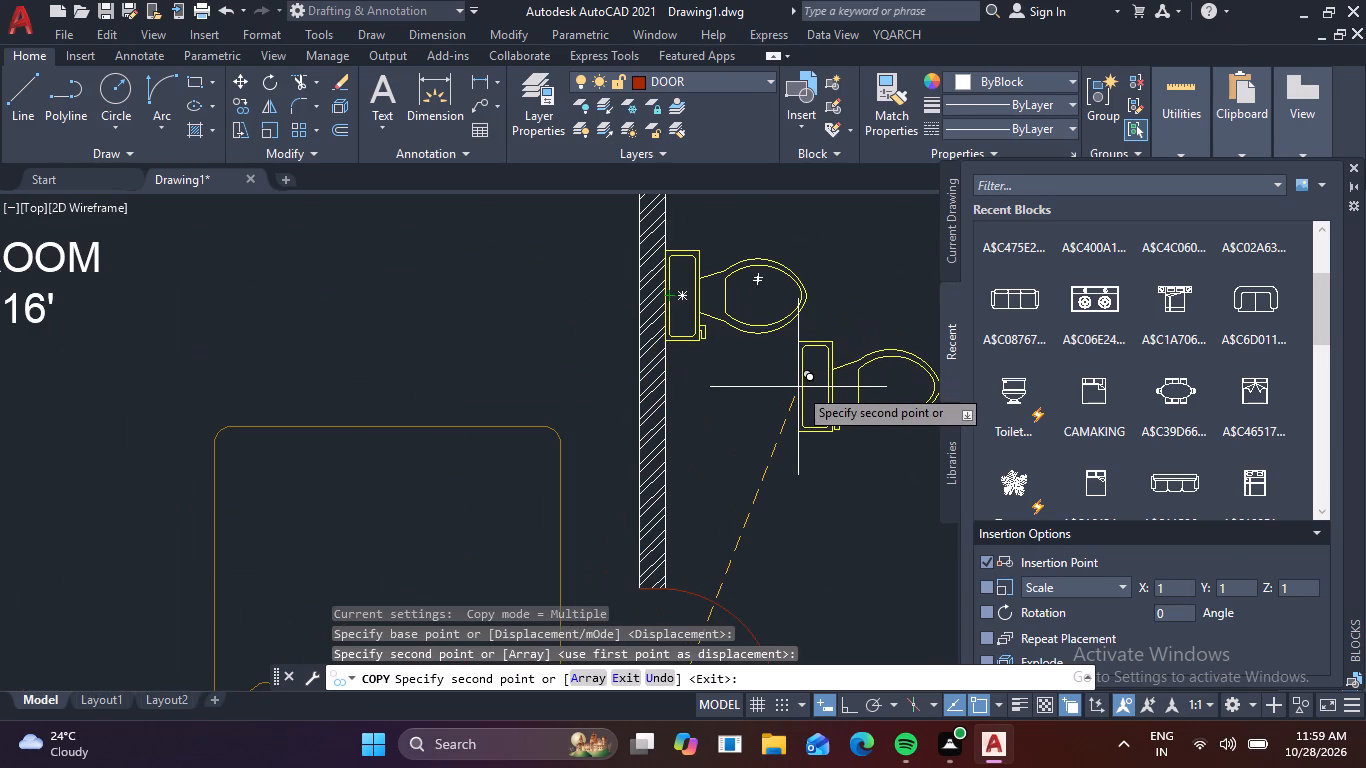
key("Escape")
key("Escape")
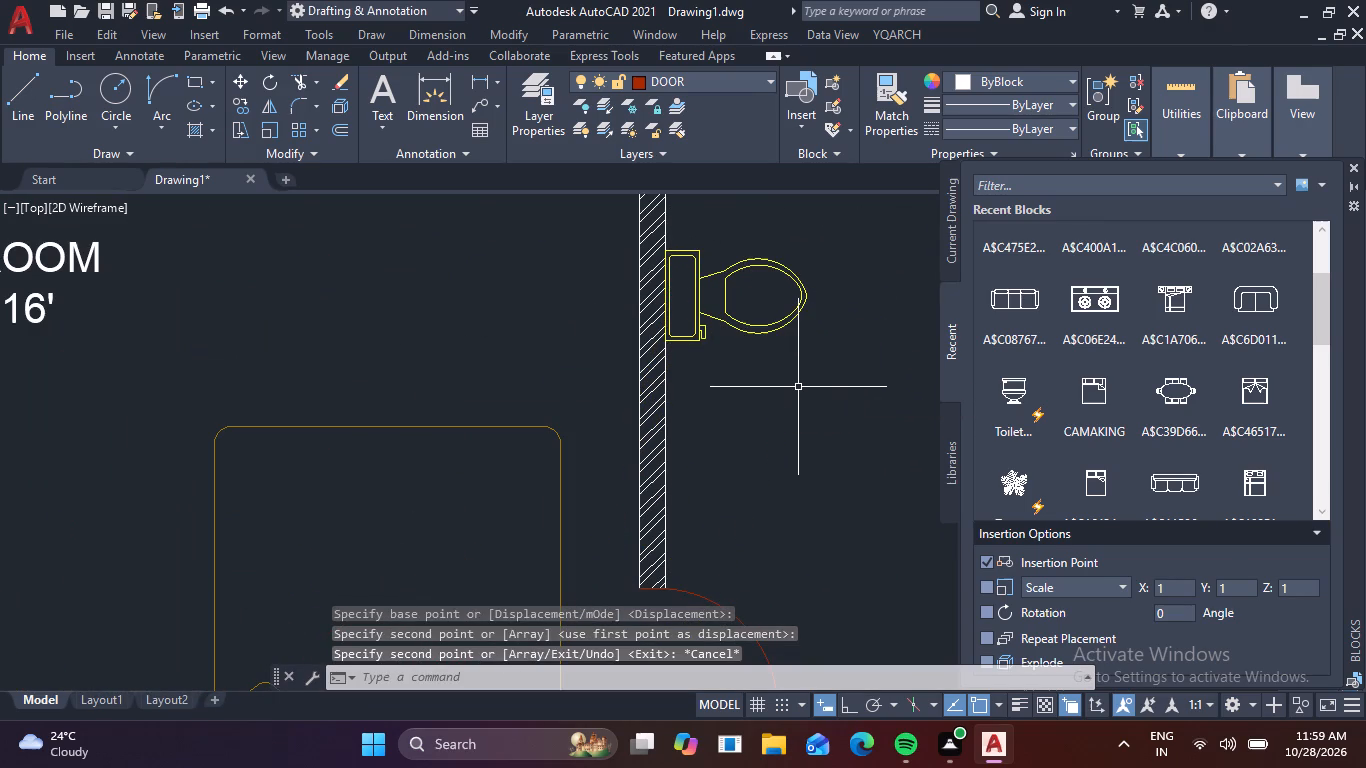
Move the copied toilet along the shared bedroom wall so it sits just above the door opening.
scroll(799, 394, "down", 1)
left_click(782, 396)
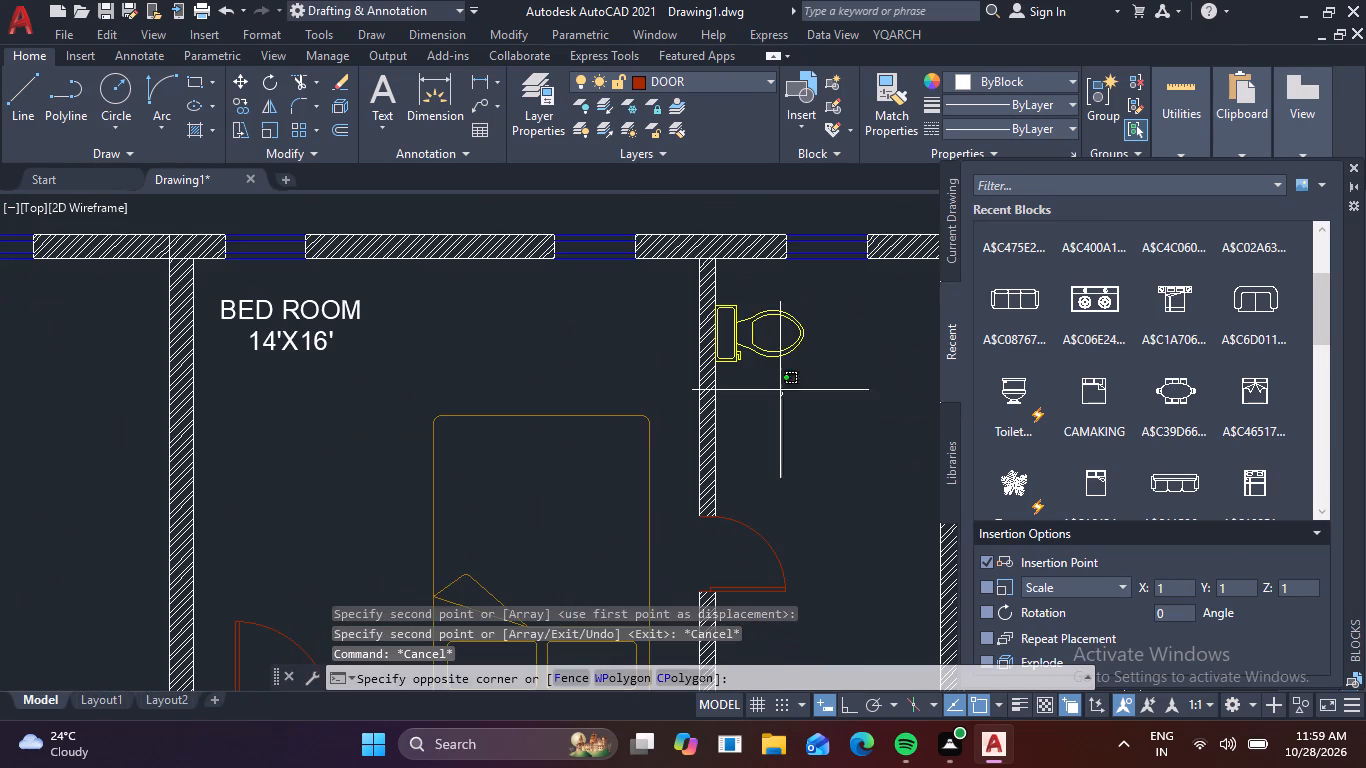
left_click(756, 350)
type("M")
key("space")
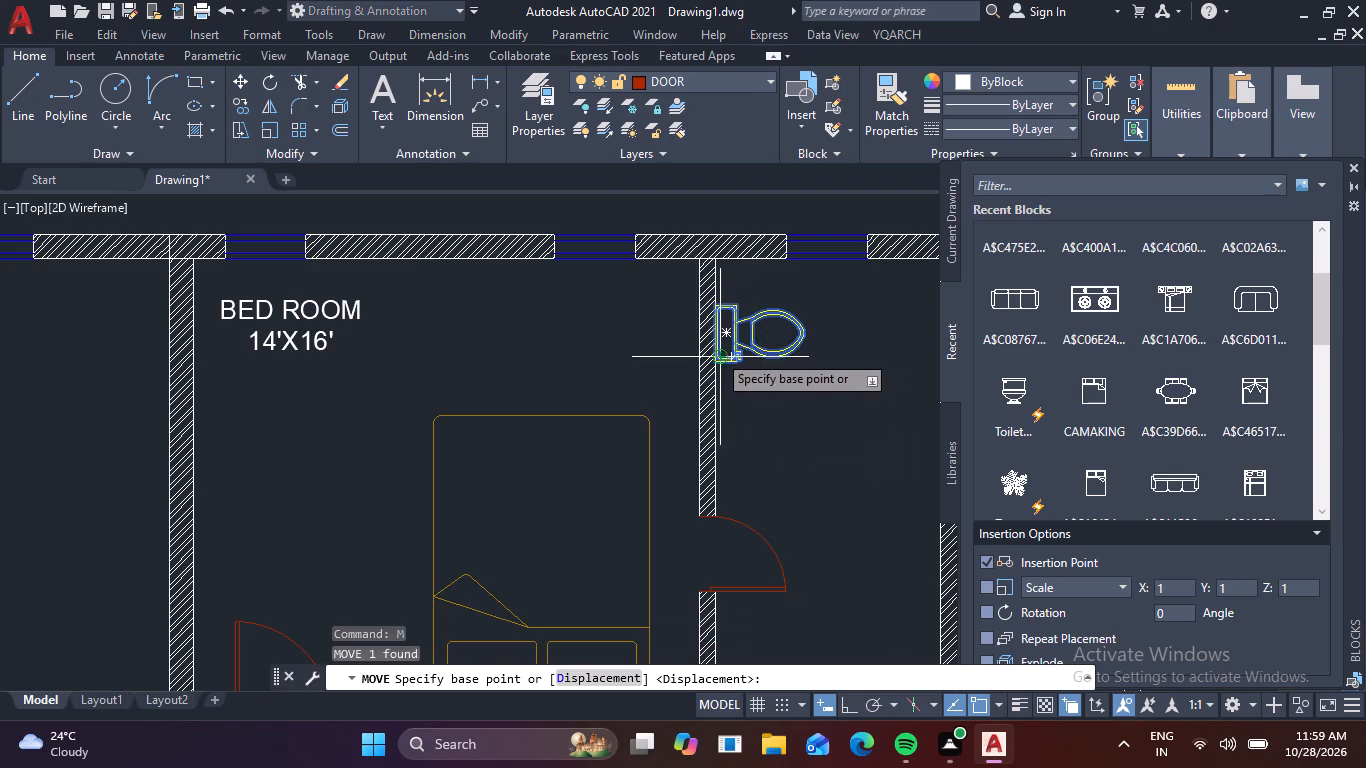
left_click(711, 334)
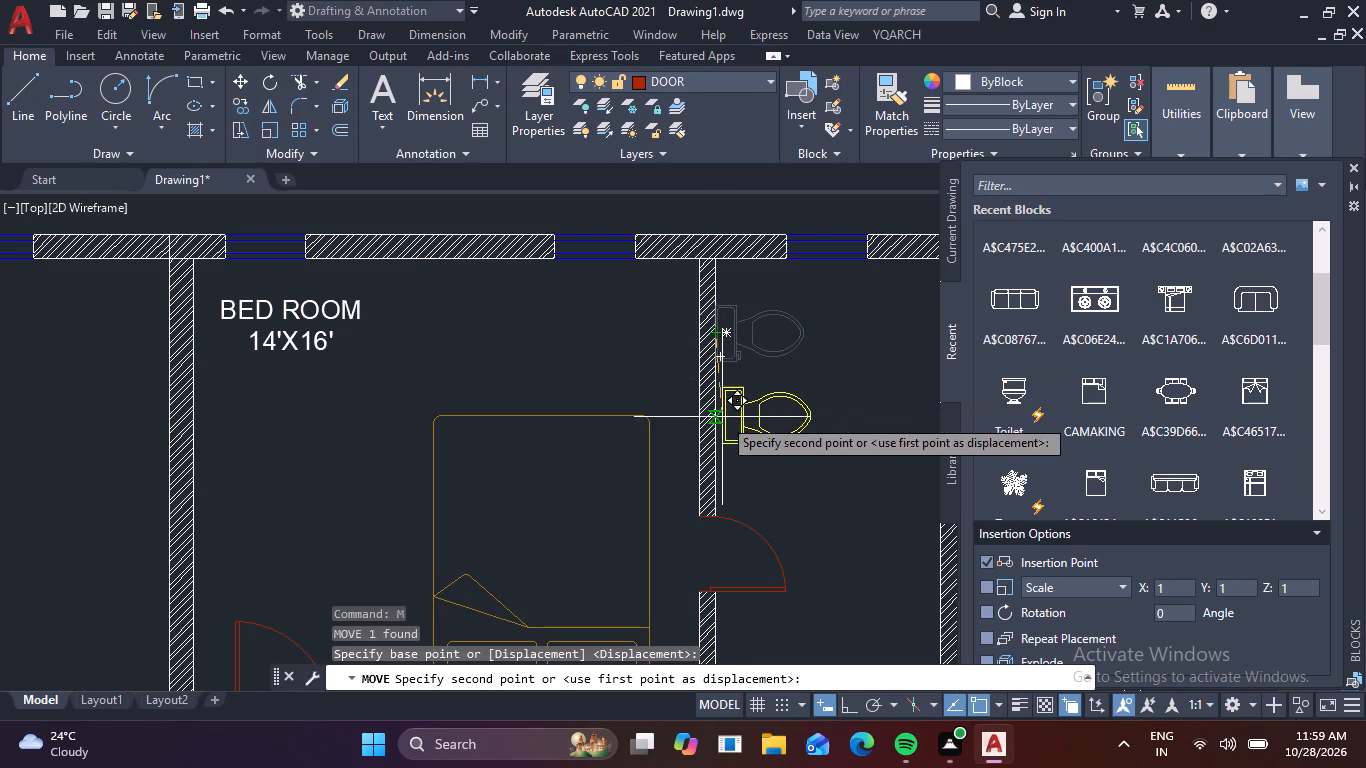
left_click(717, 453)
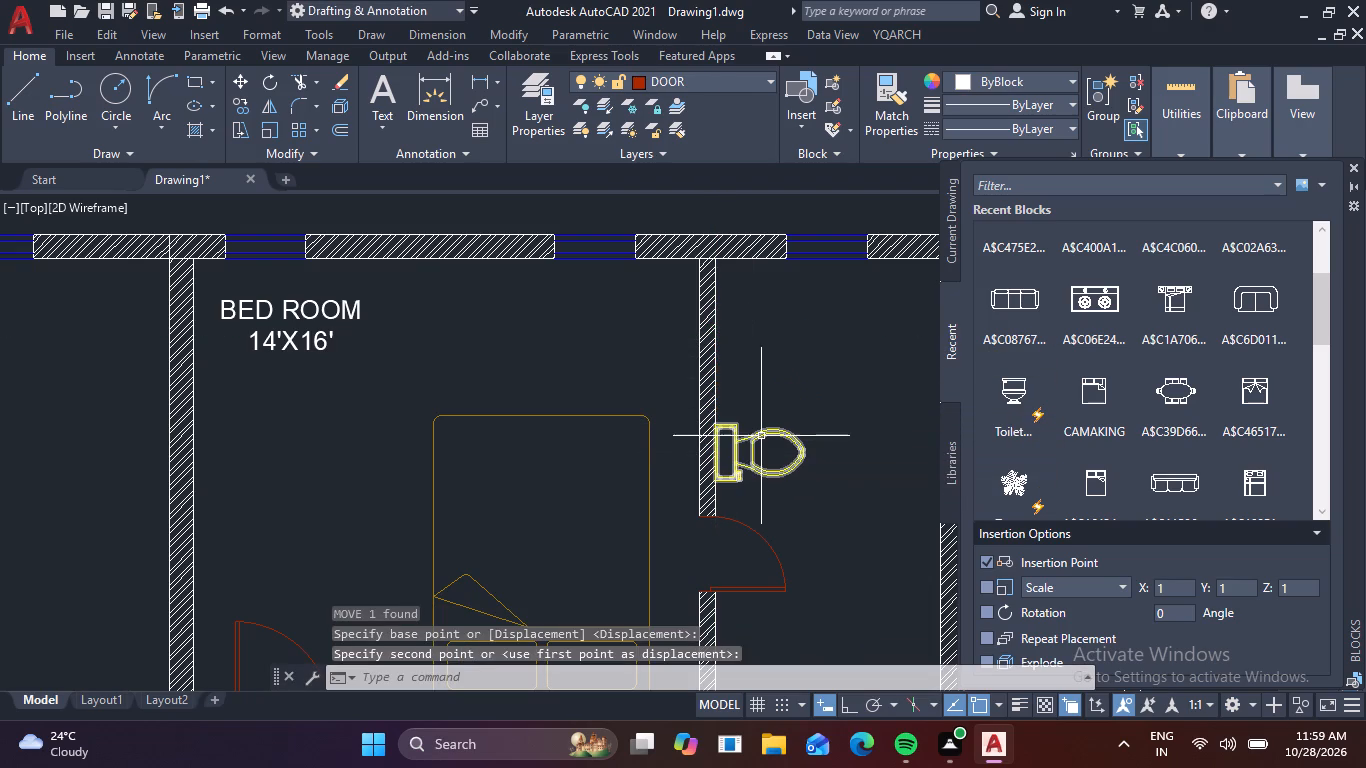
key("Escape")
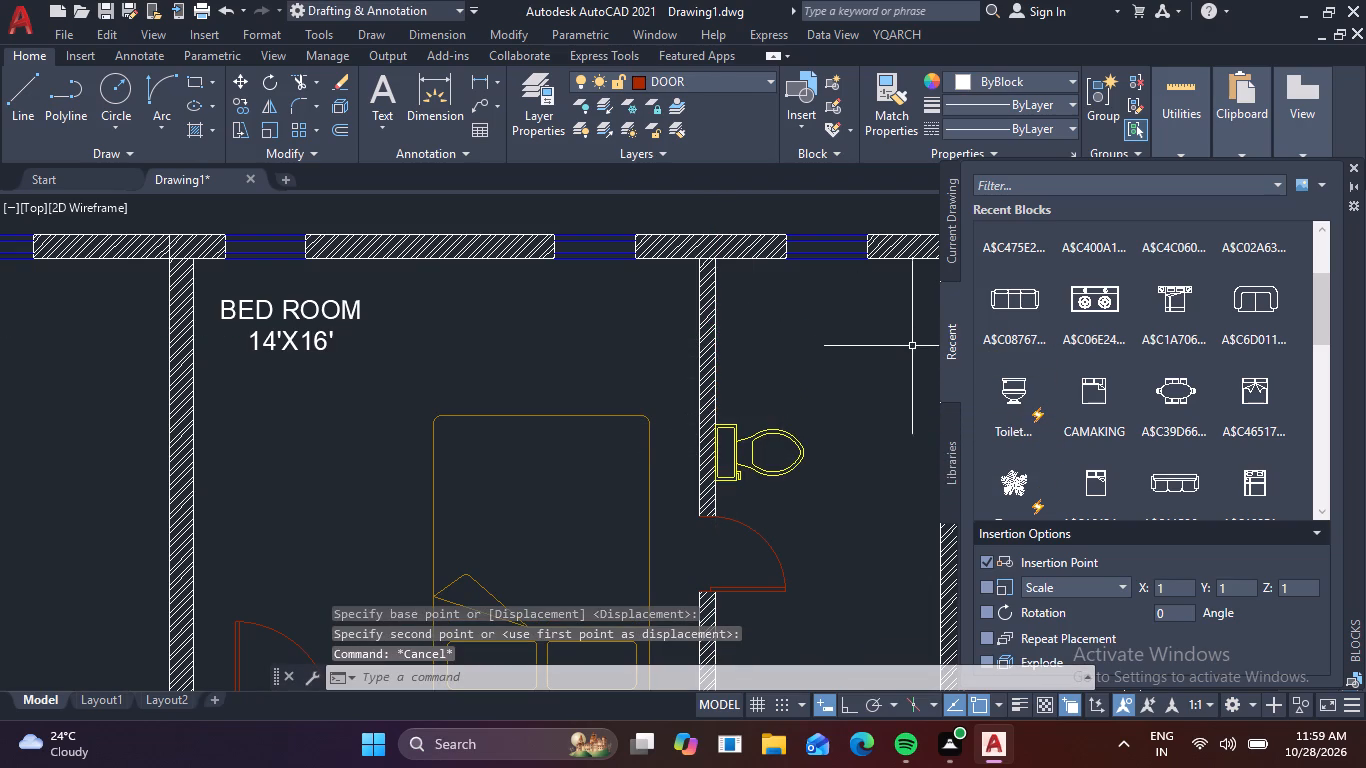
Draw a 7' horizontal line from wall to wall across the unlabelled bathroom beside the upper bedroom, just above the toilet.
key("l")
key("space")
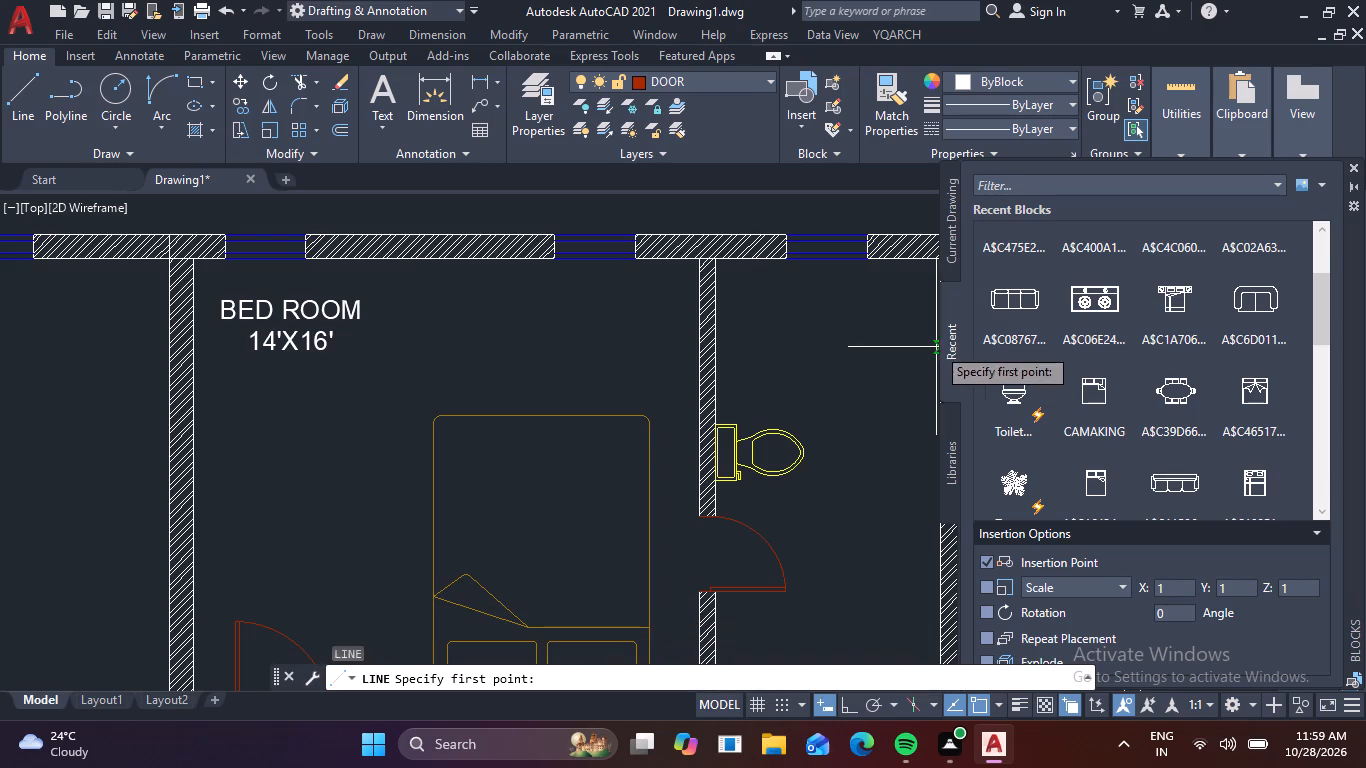
middle_click_drag(823, 363, 693, 385)
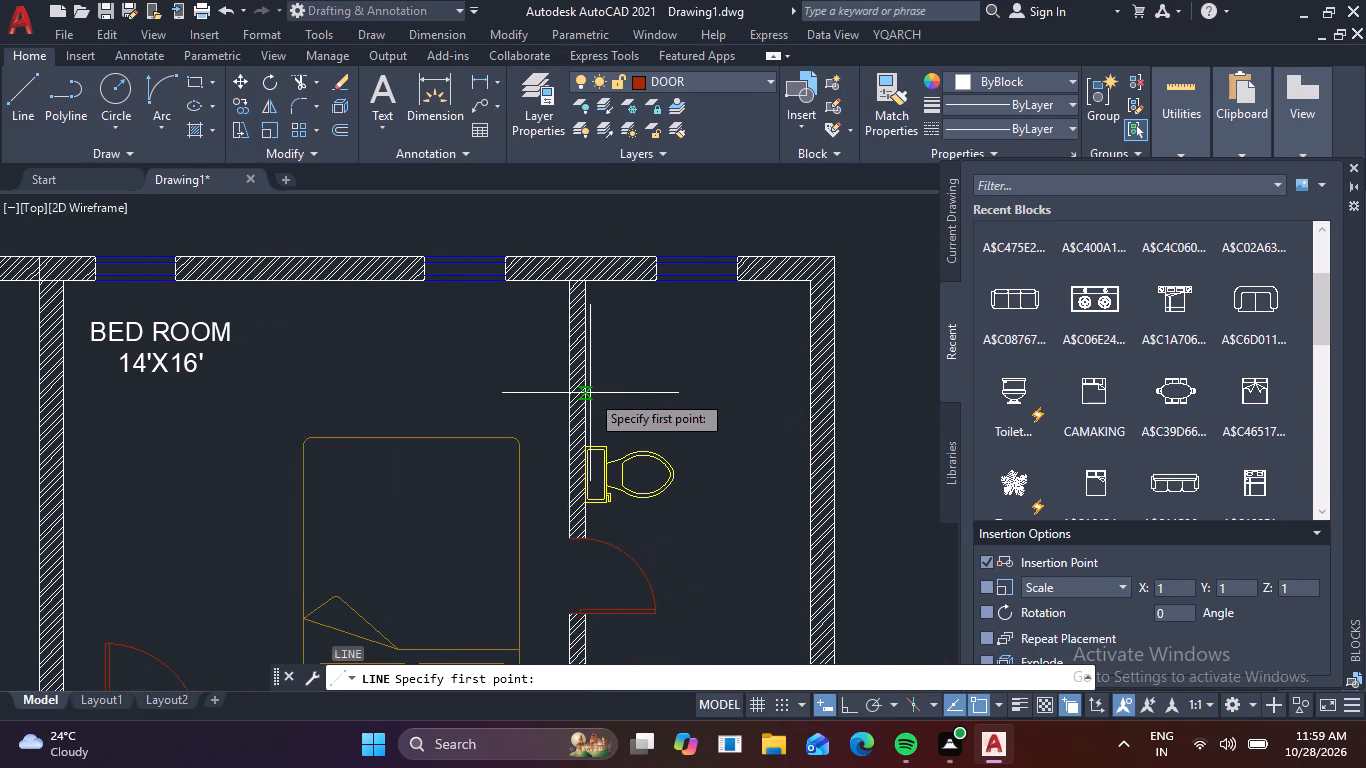
left_click(589, 392)
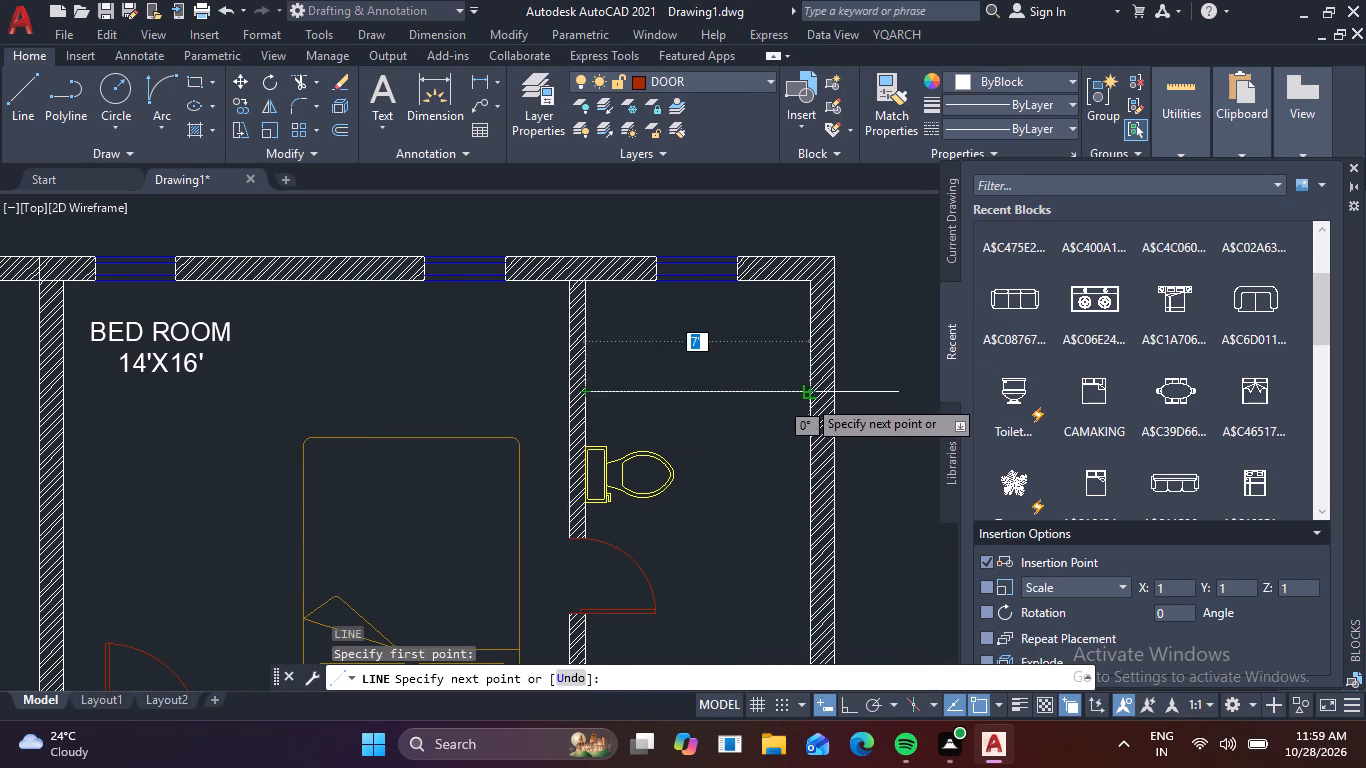
left_click(807, 395)
key("space")
Offset the new line 6" upward, away from the toilet, to form a partition wall across the bathroom.
key("o")
key("space")
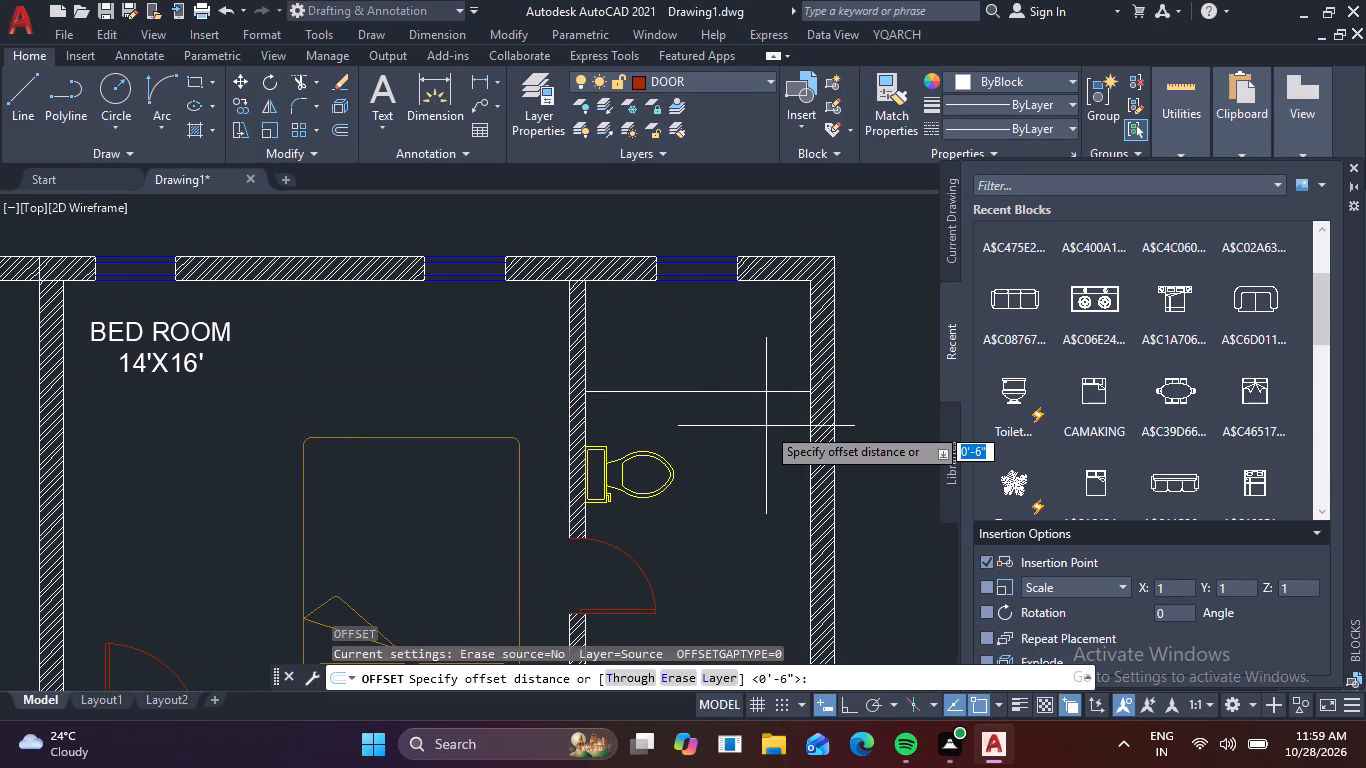
type("6")
key("space")
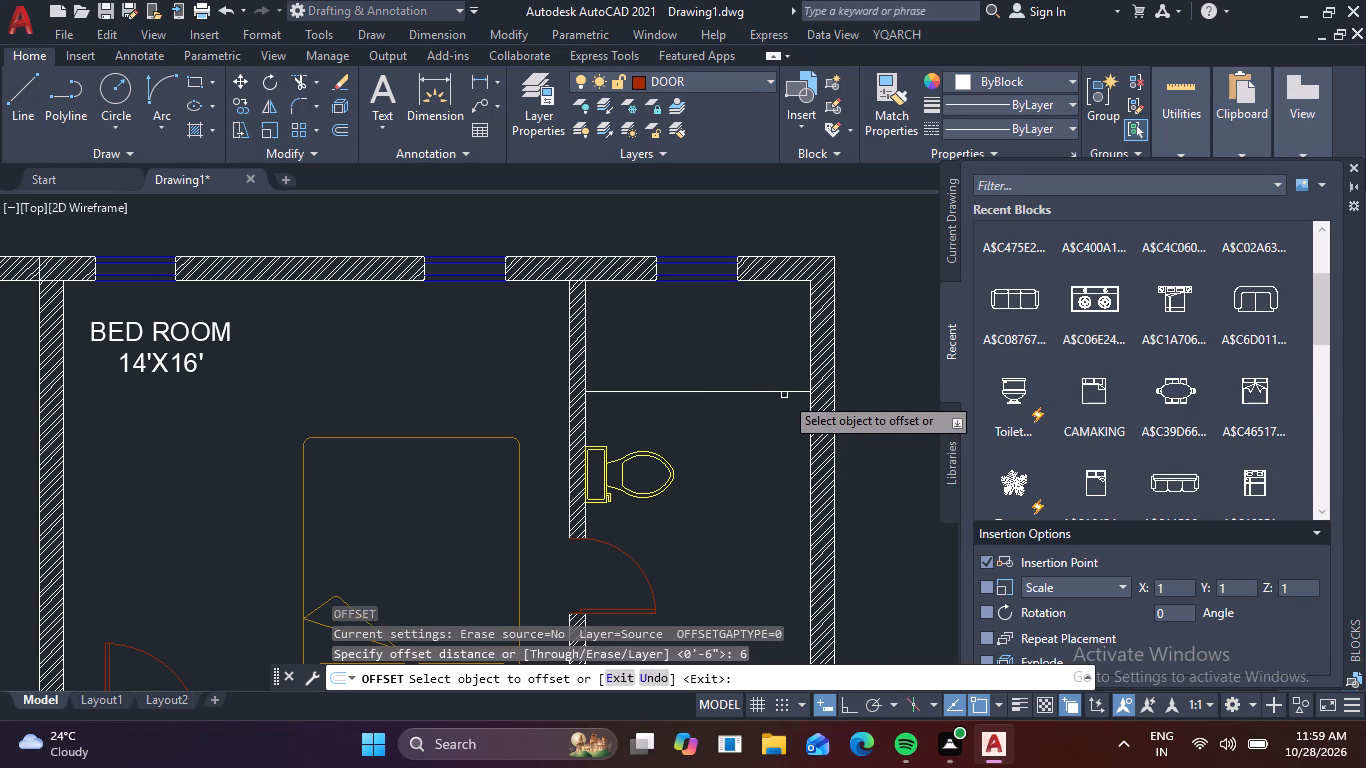
left_click(784, 395)
left_click(784, 362)
key("Escape")
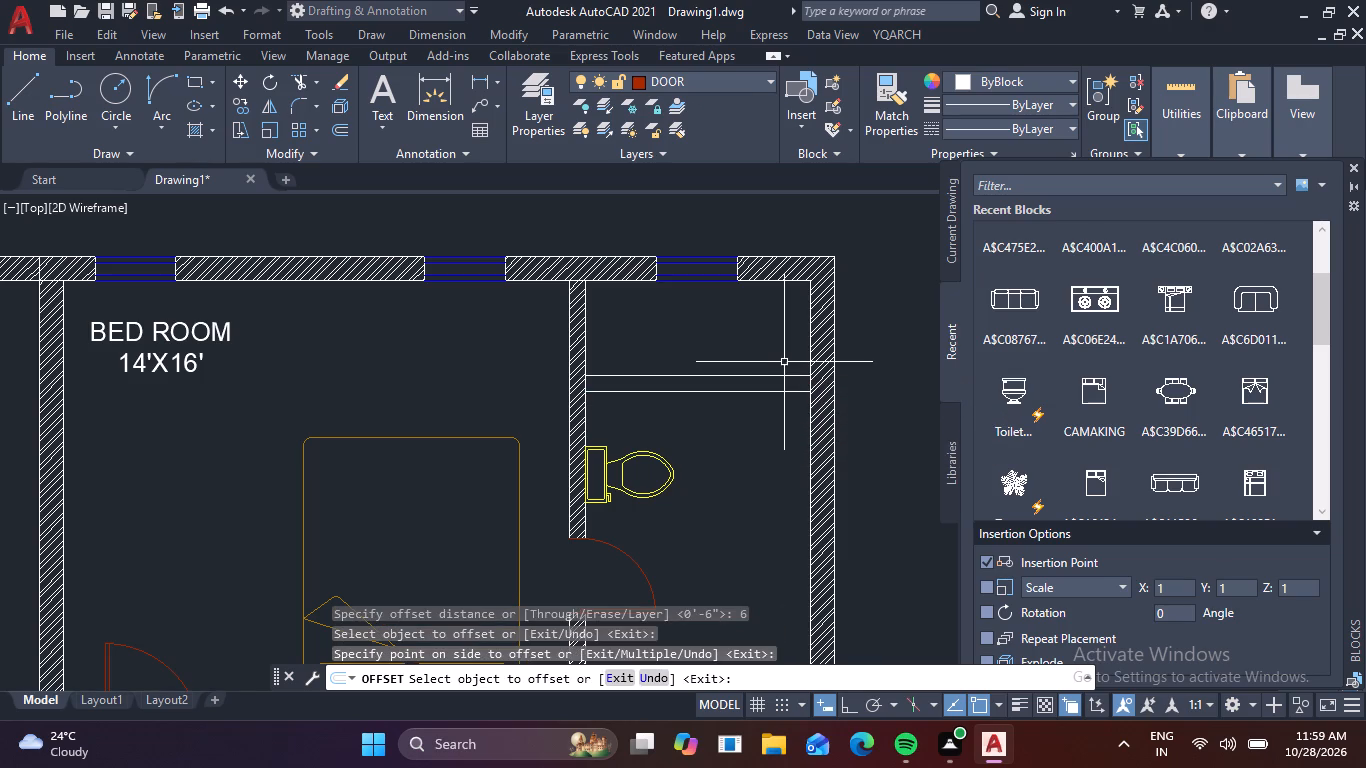
Hatch the strip between the two partition lines with the ANSI32 pattern at scale 10.
type("H")
key("space")
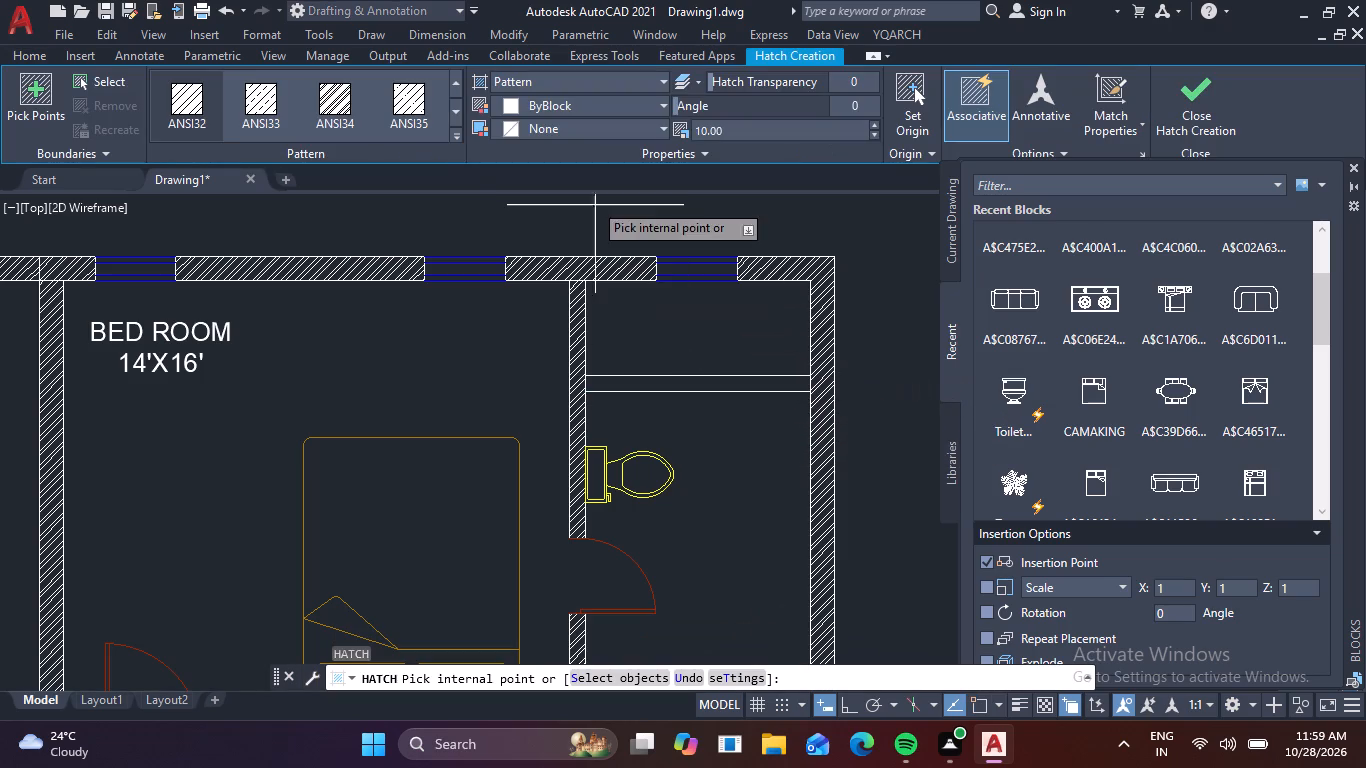
left_click(186, 107)
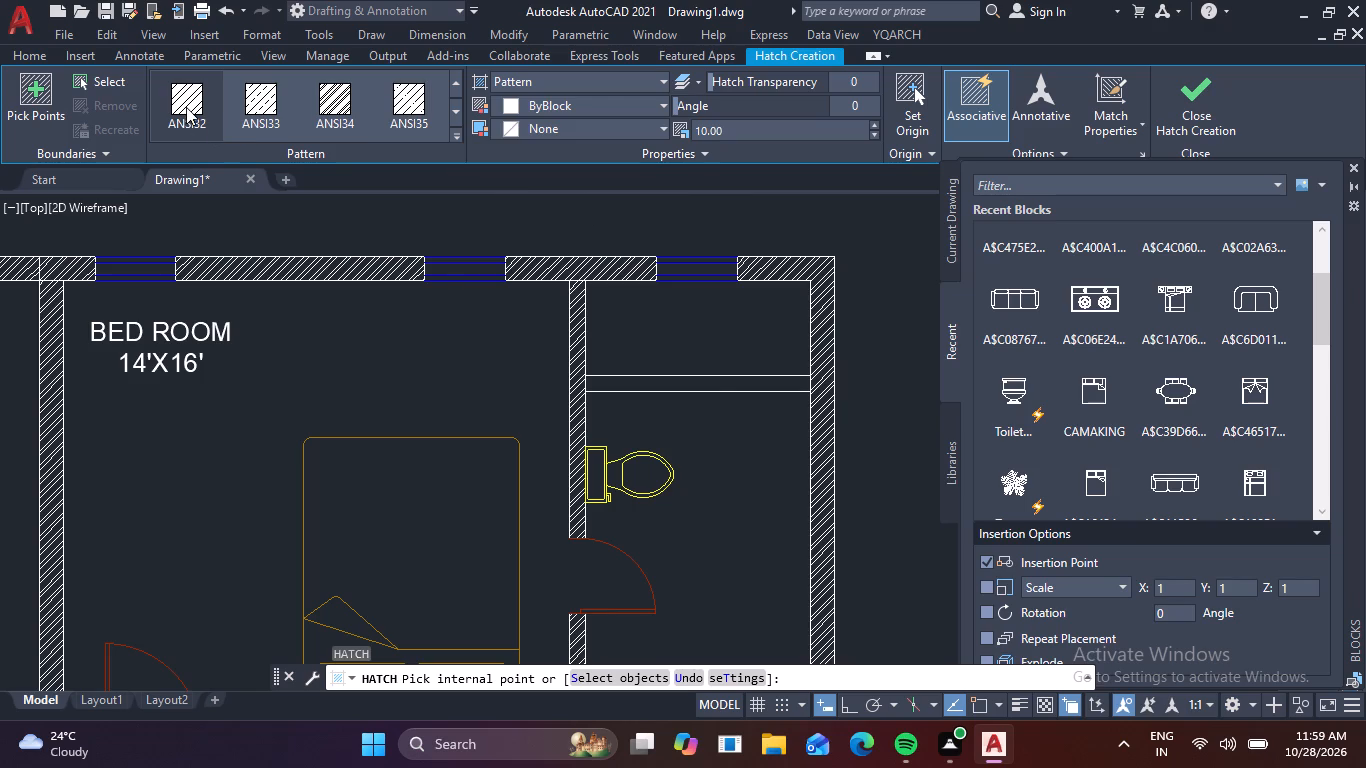
left_click(758, 382)
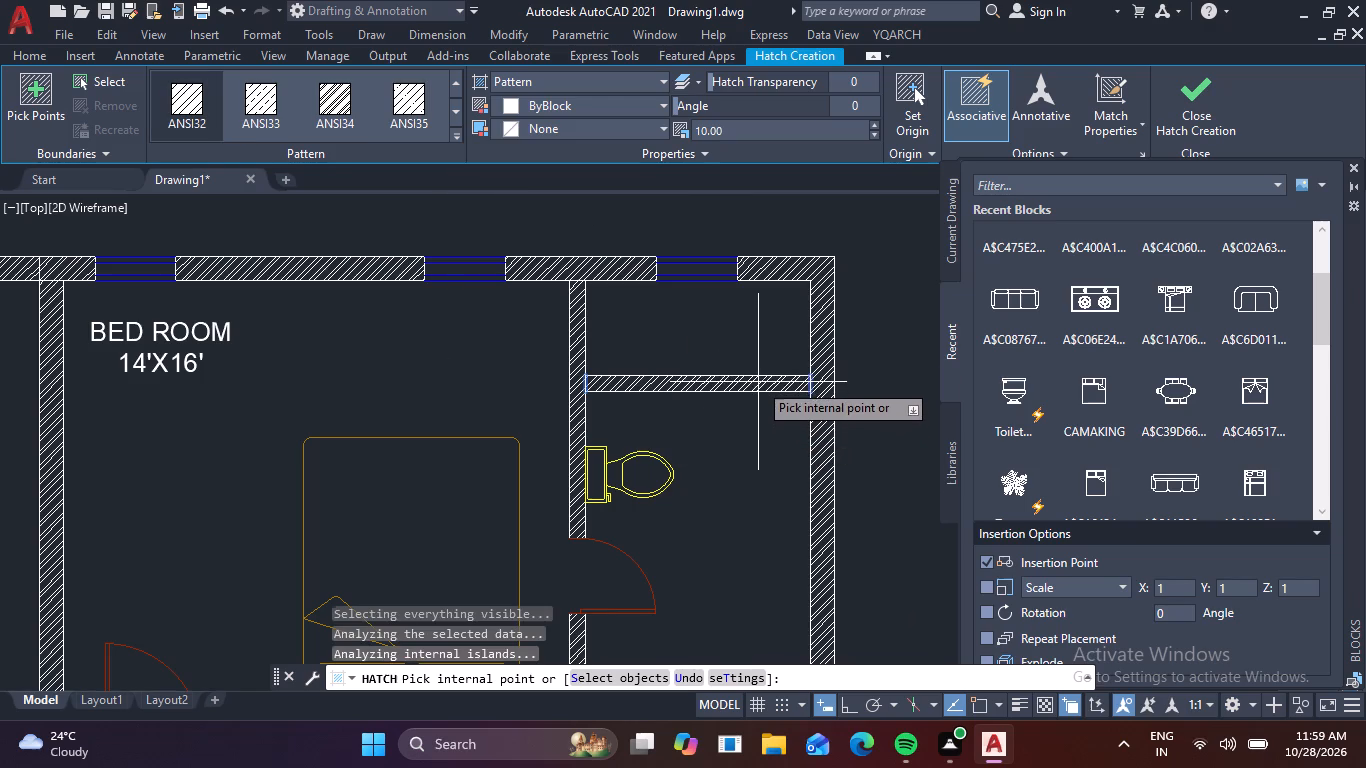
left_click(1180, 105)
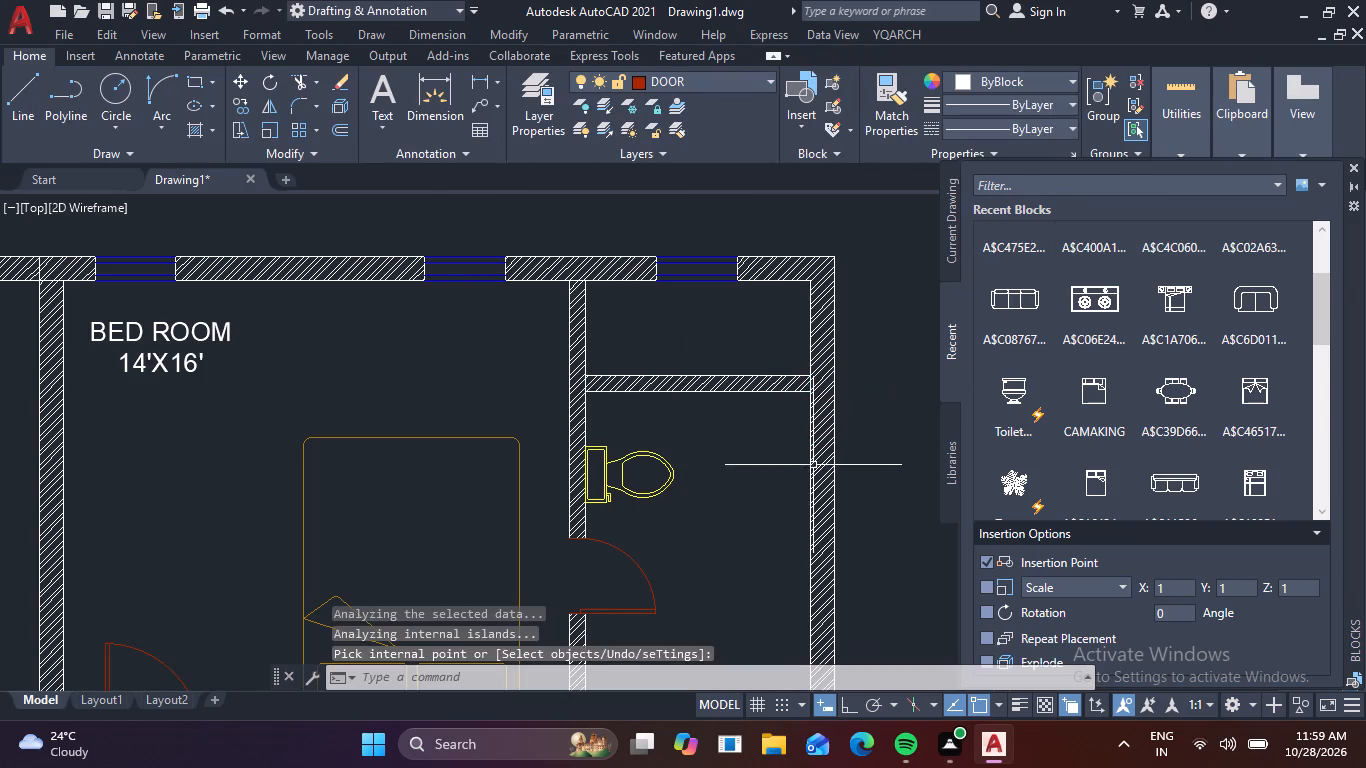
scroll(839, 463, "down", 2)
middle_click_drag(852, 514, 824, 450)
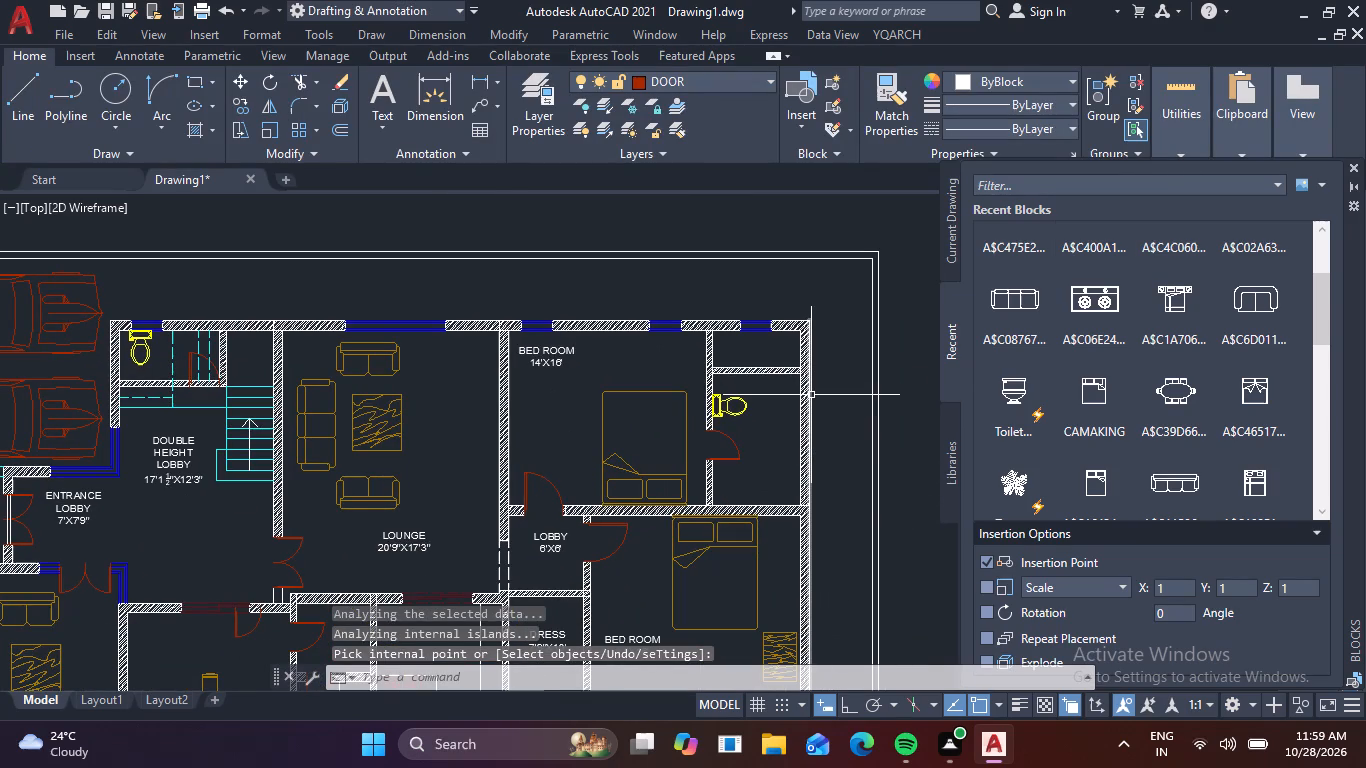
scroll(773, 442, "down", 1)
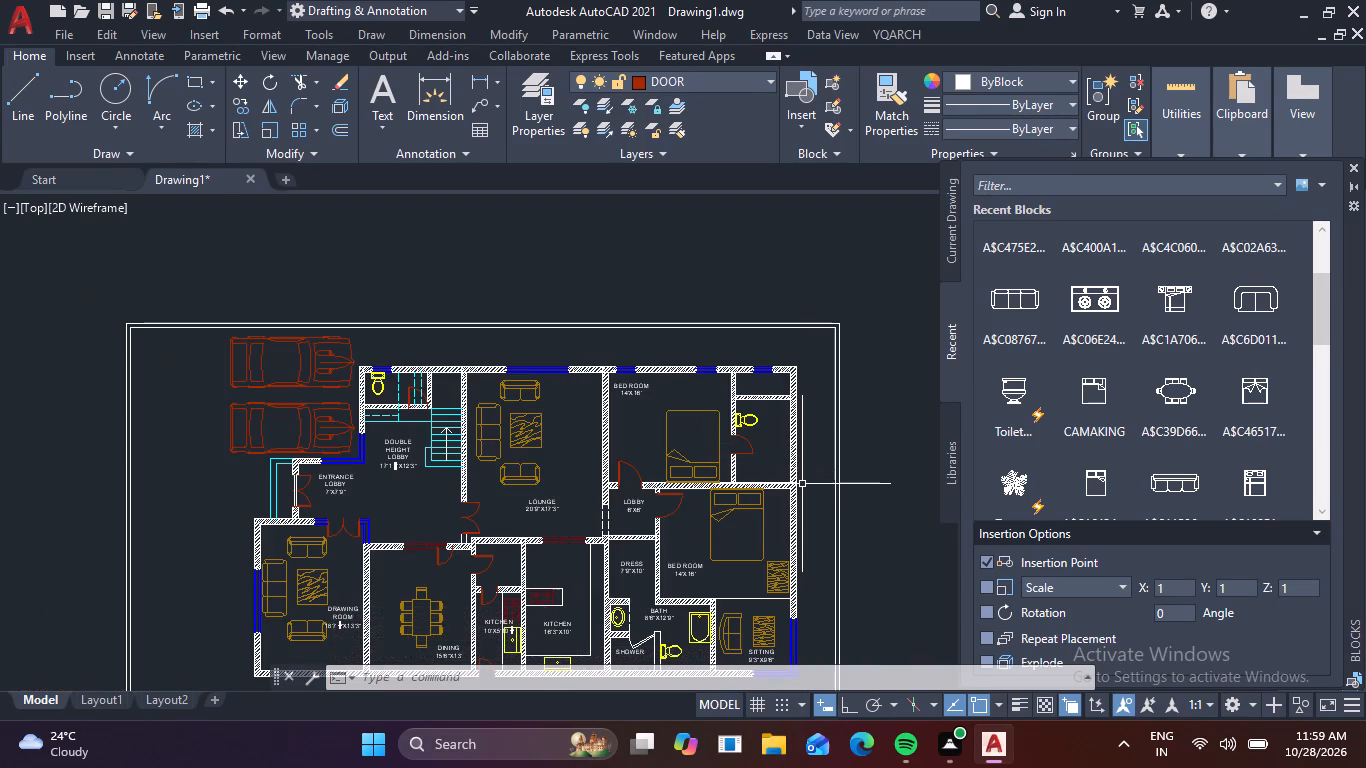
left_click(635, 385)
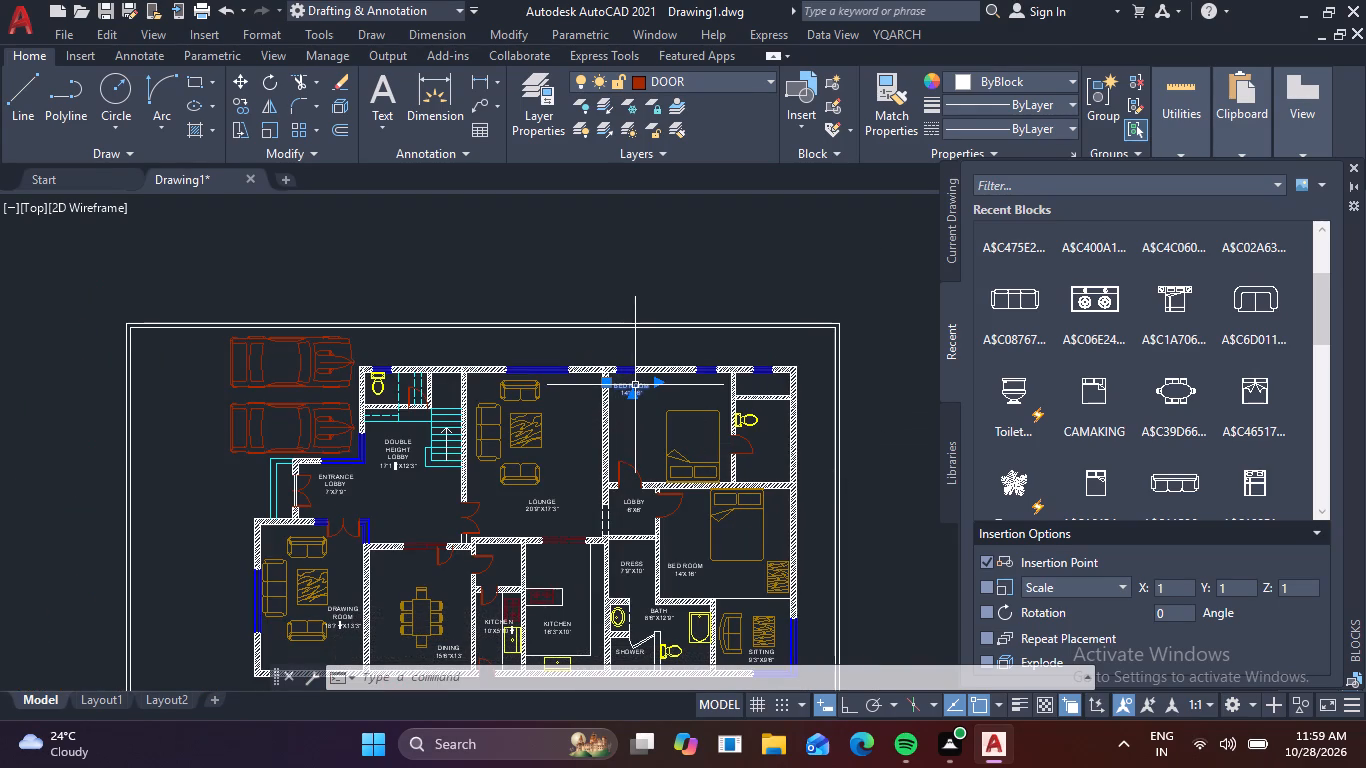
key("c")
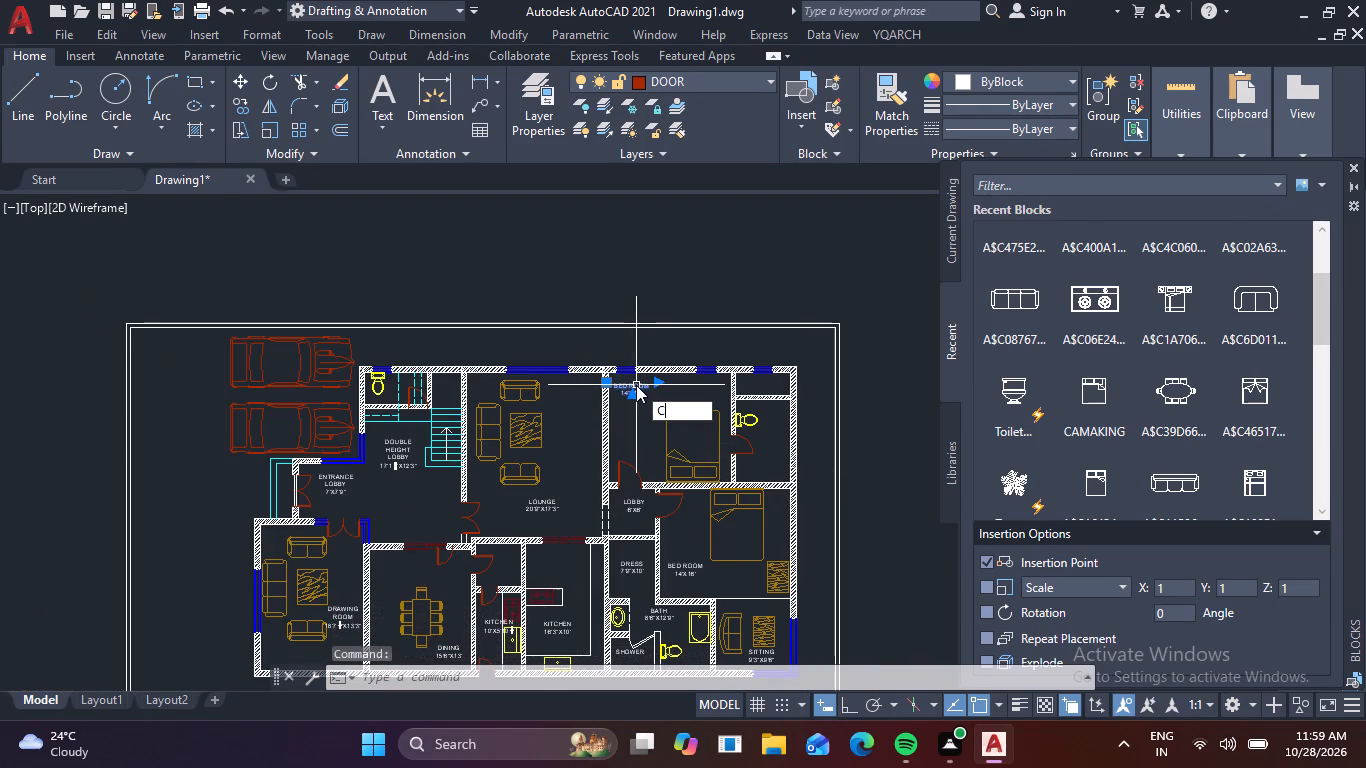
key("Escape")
Copy the existing SHOWER label into the compartment above the new partition and into the bathroom area below it, beside the toilet.
scroll(655, 400, "down", 2)
middle_click_drag(674, 488, 682, 446)
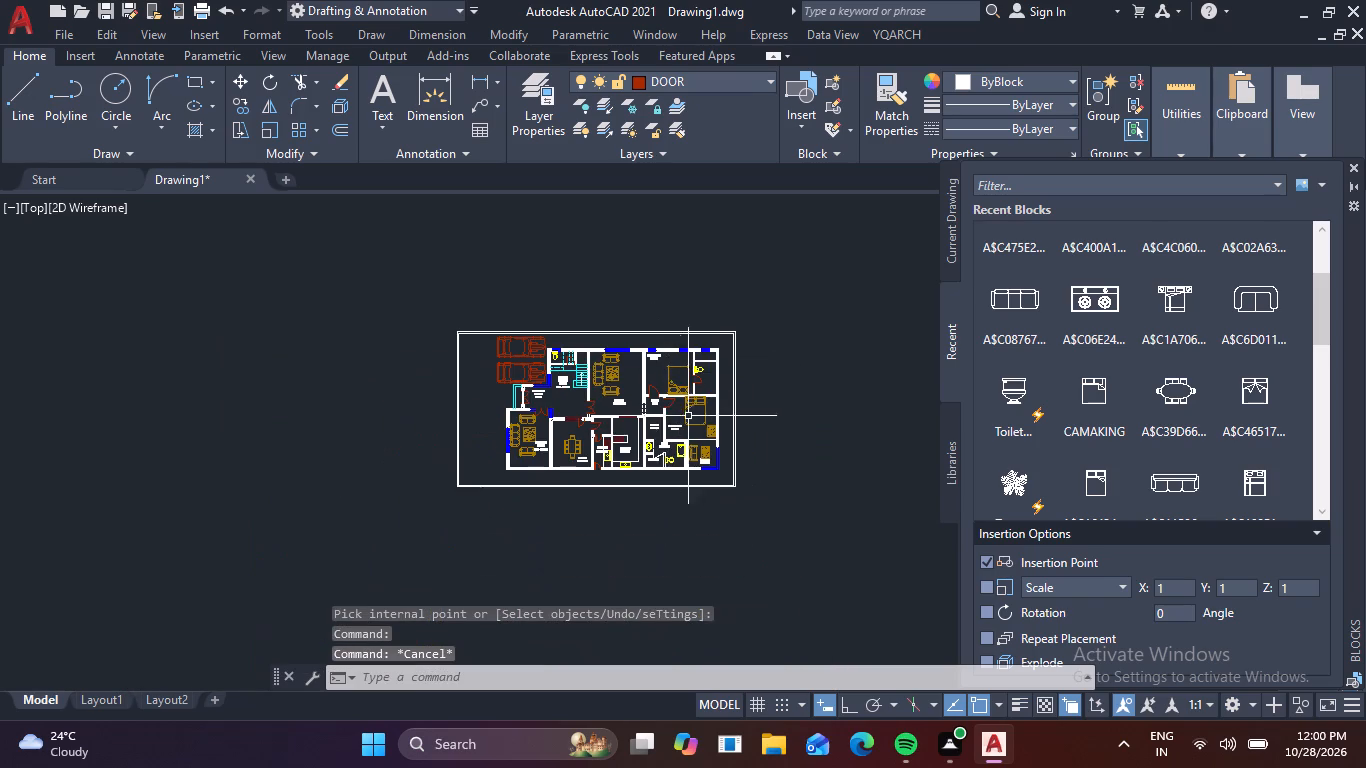
scroll(667, 456, "up", 3)
left_click(621, 482)
type("CO")
key("space")
left_click(621, 482)
scroll(752, 352, "down", 1)
middle_click_drag(752, 352, 748, 578)
scroll(812, 395, "up", 4)
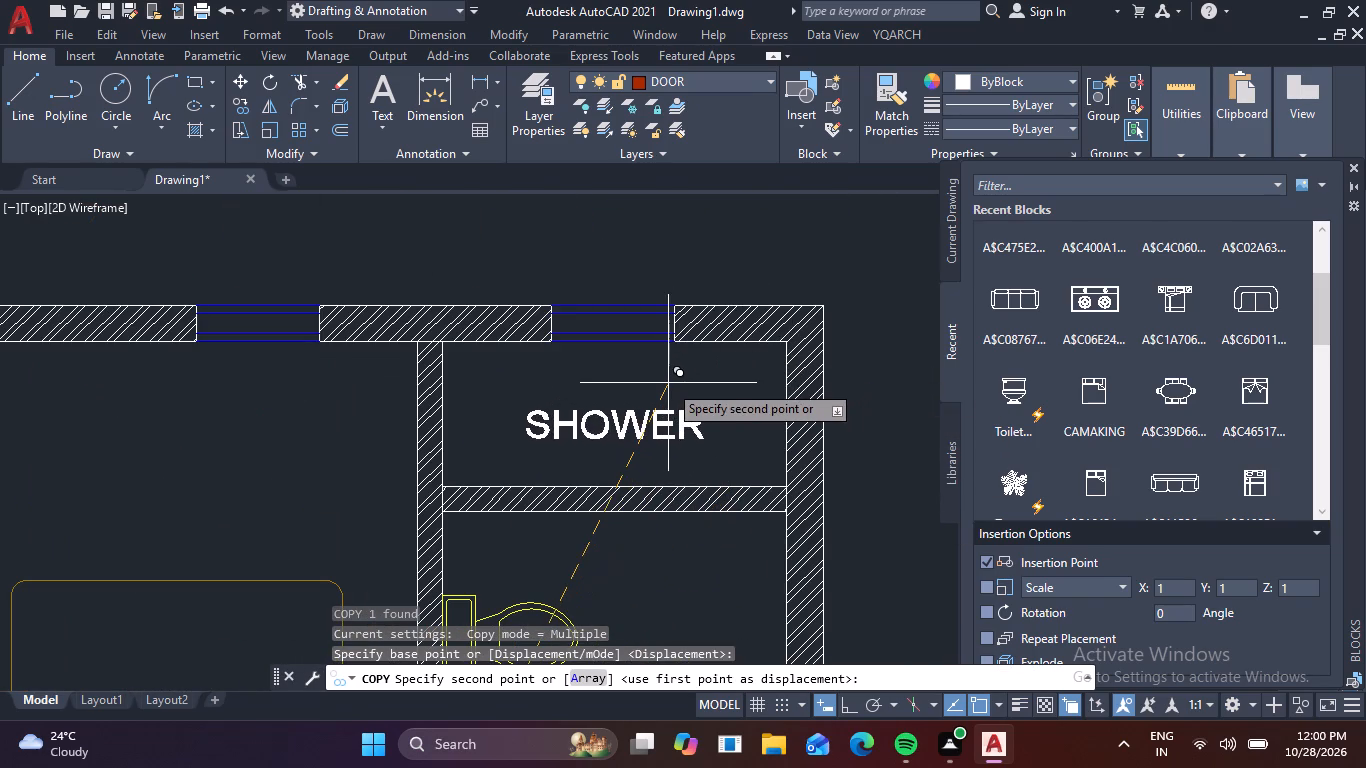
left_click(670, 370)
middle_click_drag(702, 513, 733, 270)
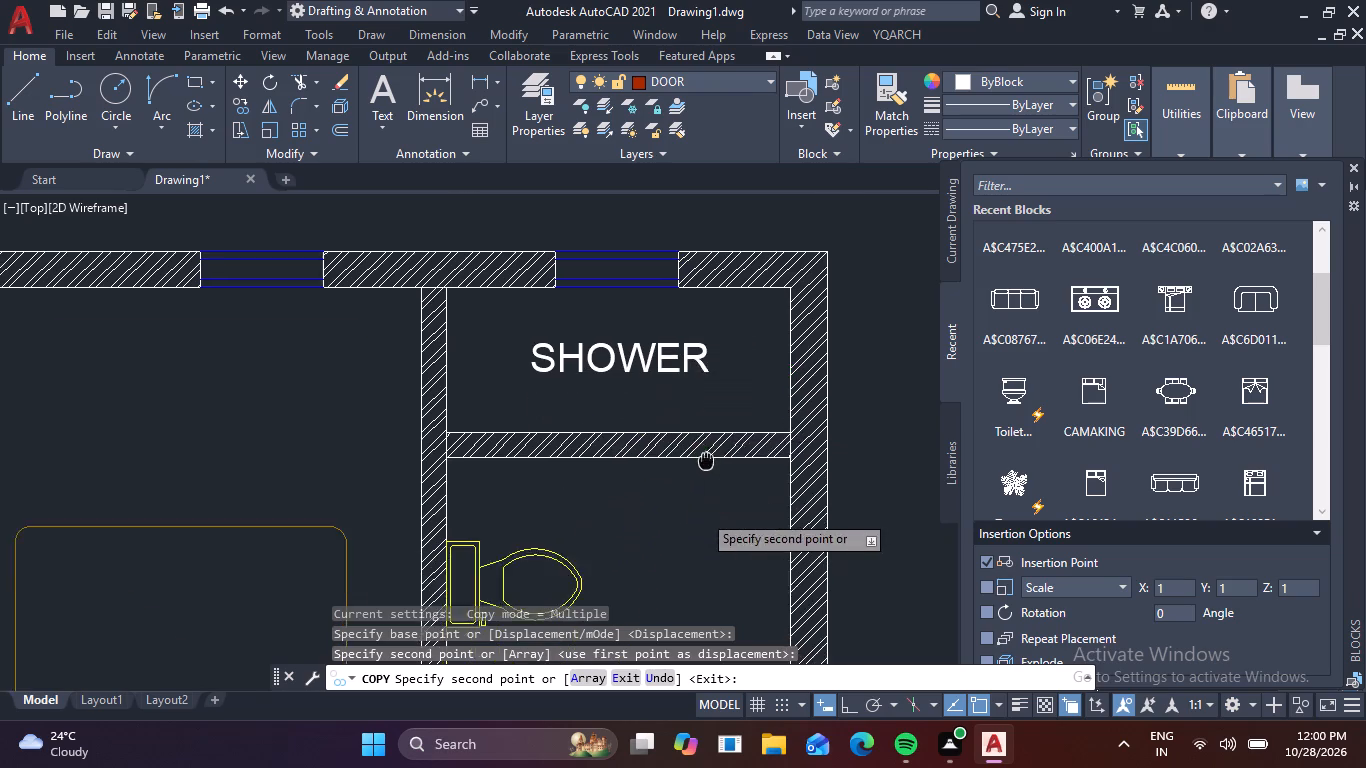
middle_click_drag(733, 270, 731, 234)
left_click(724, 396)
key("Escape")
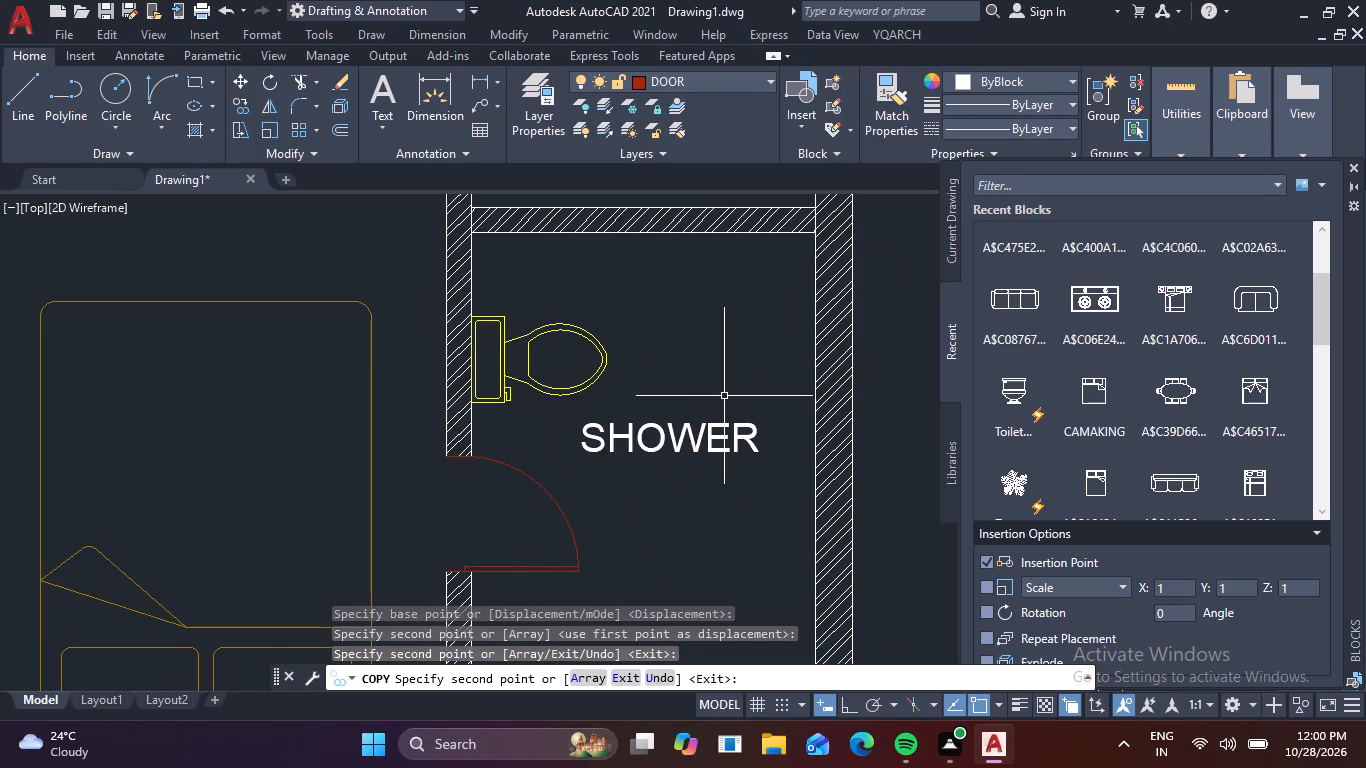
Replace the SHOWER label beside the toilet with D / BATH and the size 14'4 1/2"X7' beneath, and finish editing.
double_click(720, 438)
left_click(797, 445)
triple_click(740, 434)
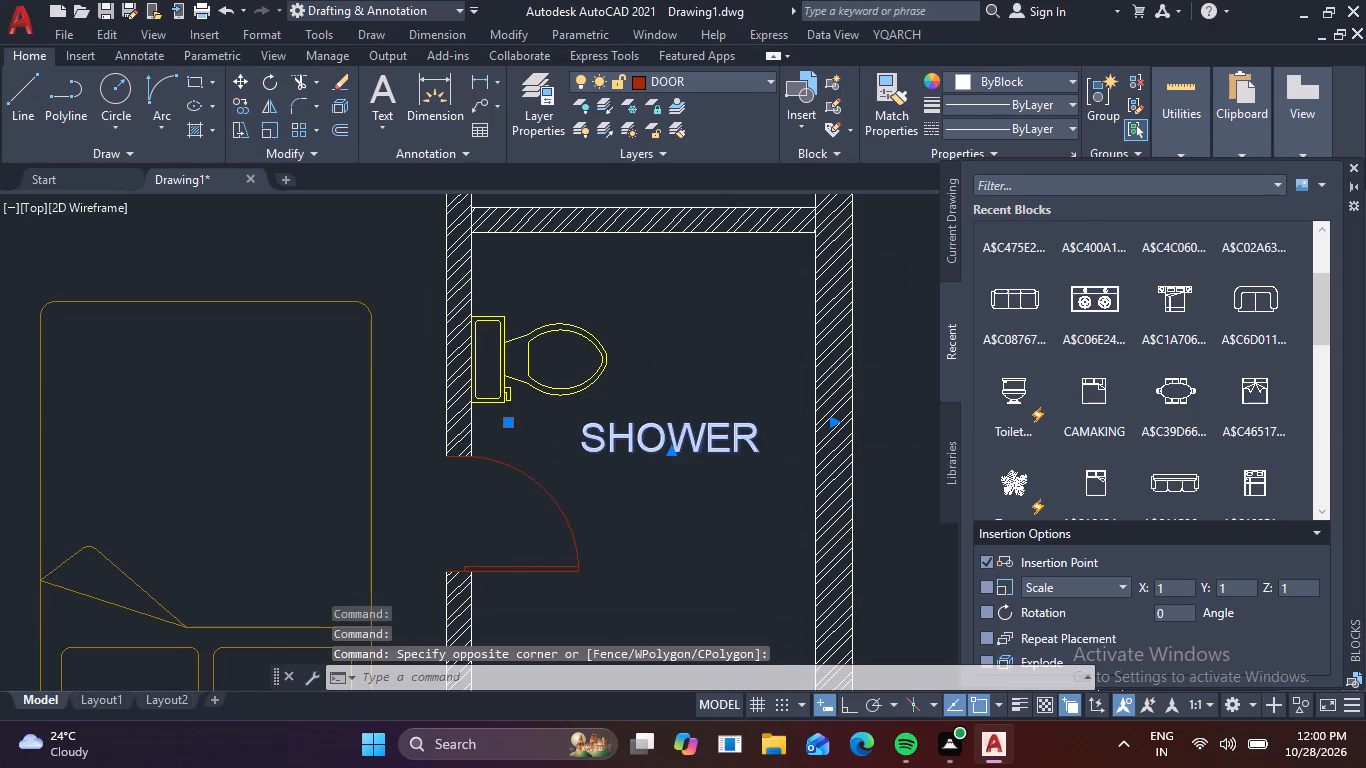
left_click(781, 432)
key("BackSpace")
key("BackSpace")
key("BackSpace")
key("BackSpace")
key("BackSpace")
key("BackSpace")
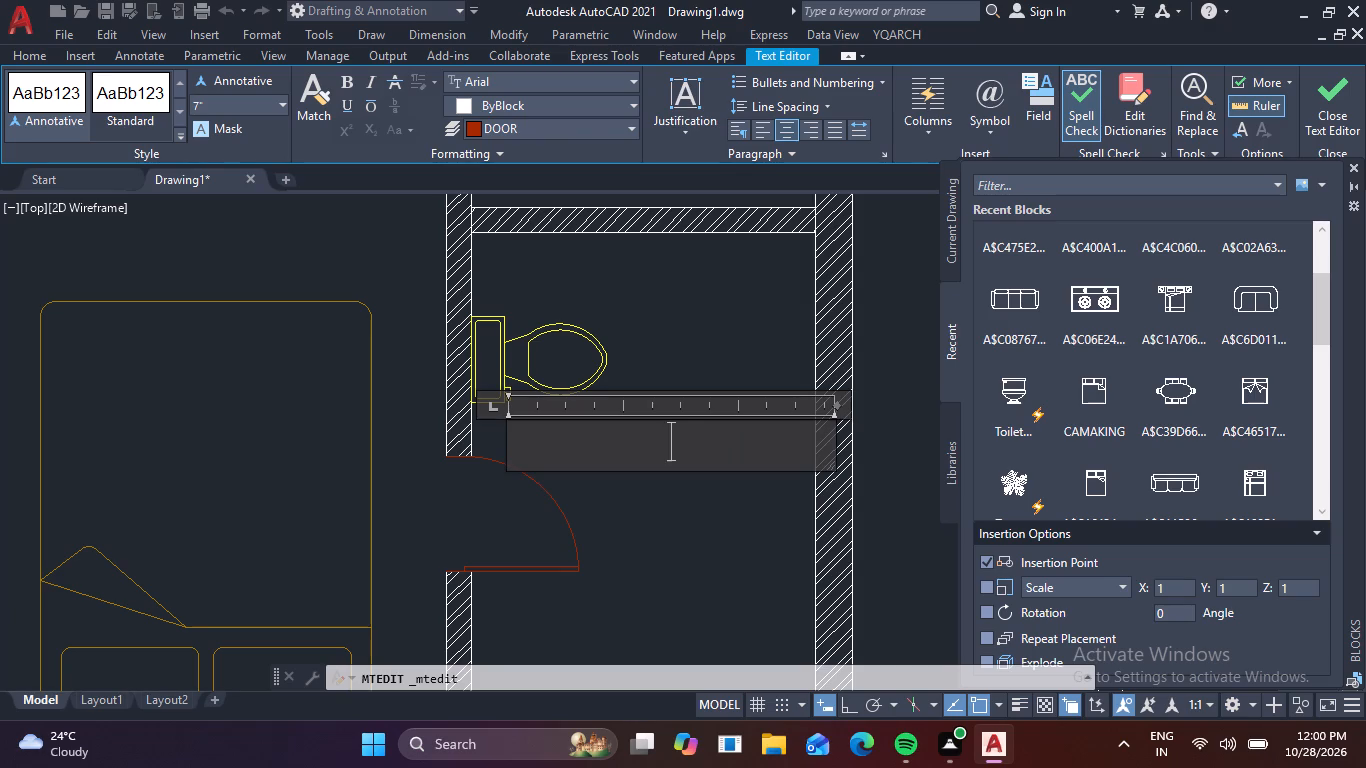
key("d")
key("space")
type("/")
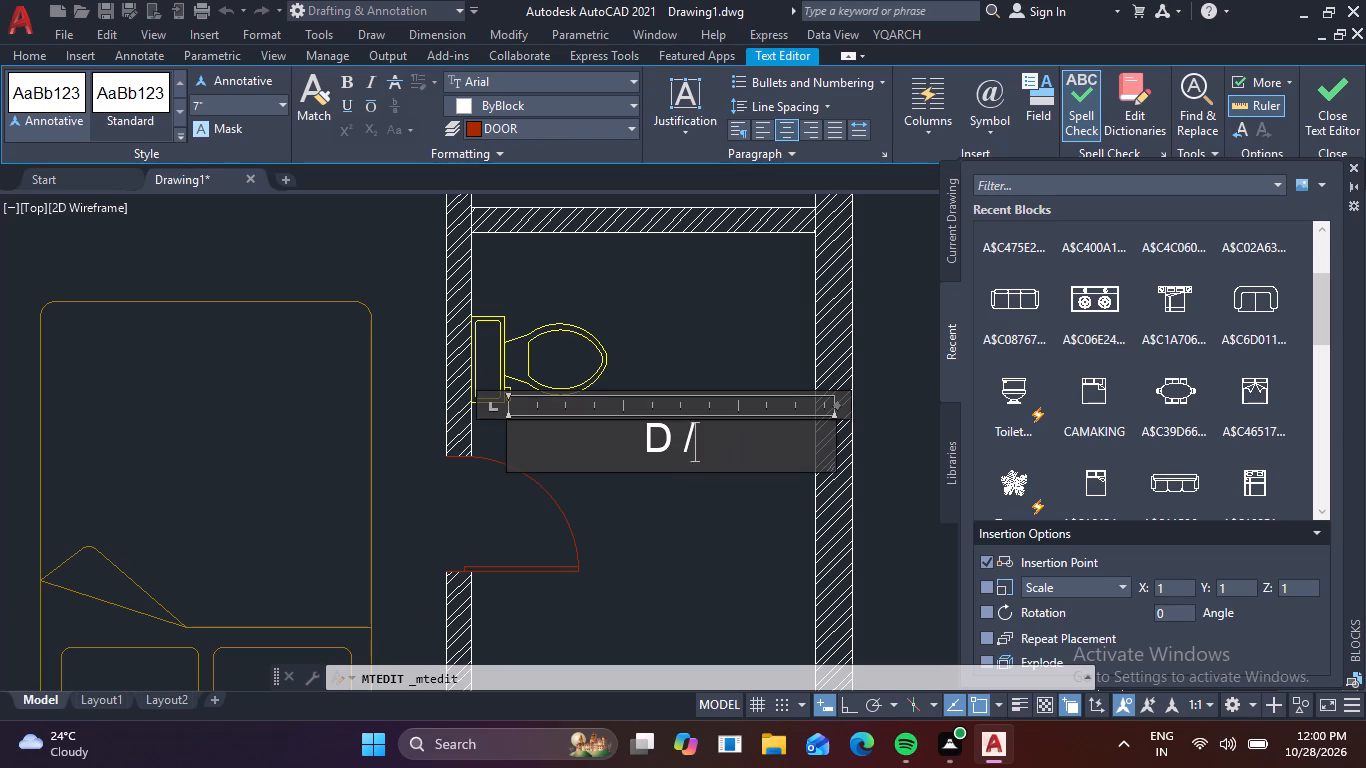
key("space")
type("BATH")
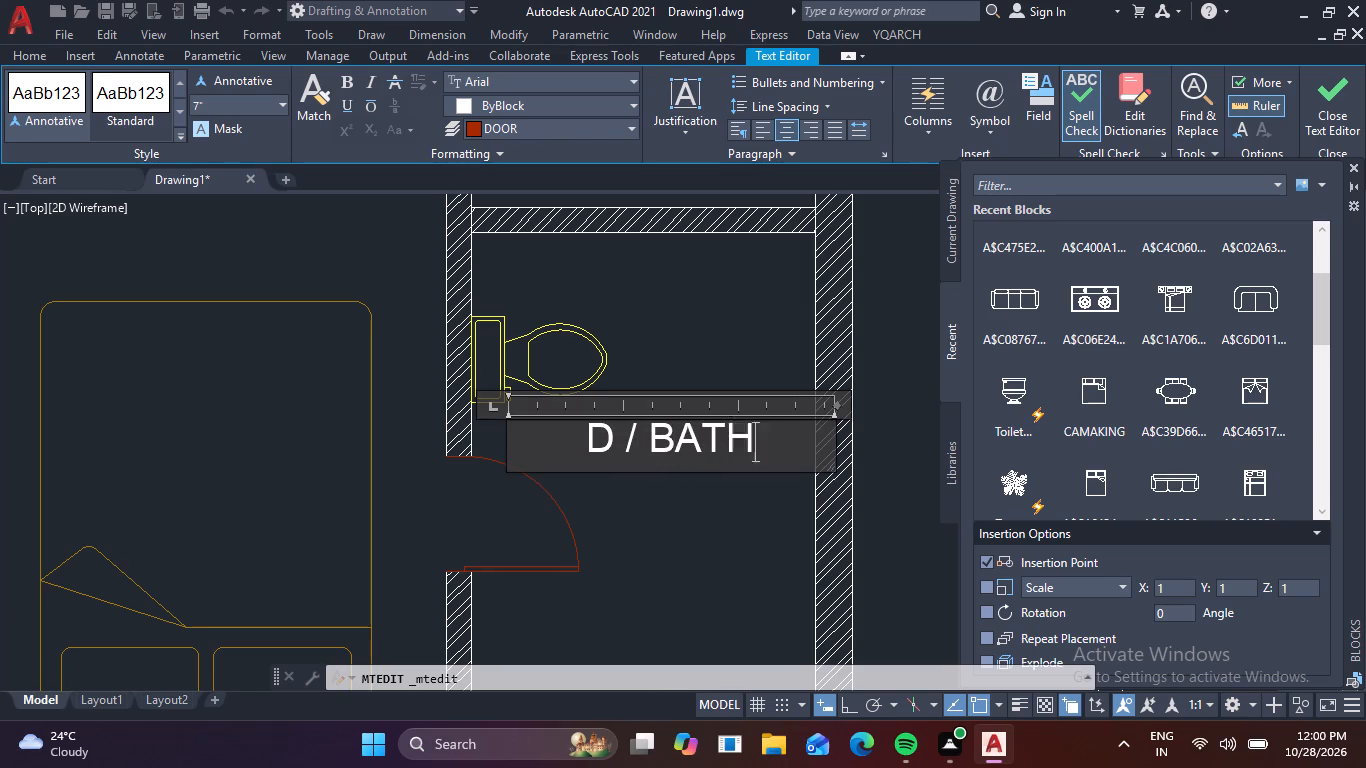
key("Return")
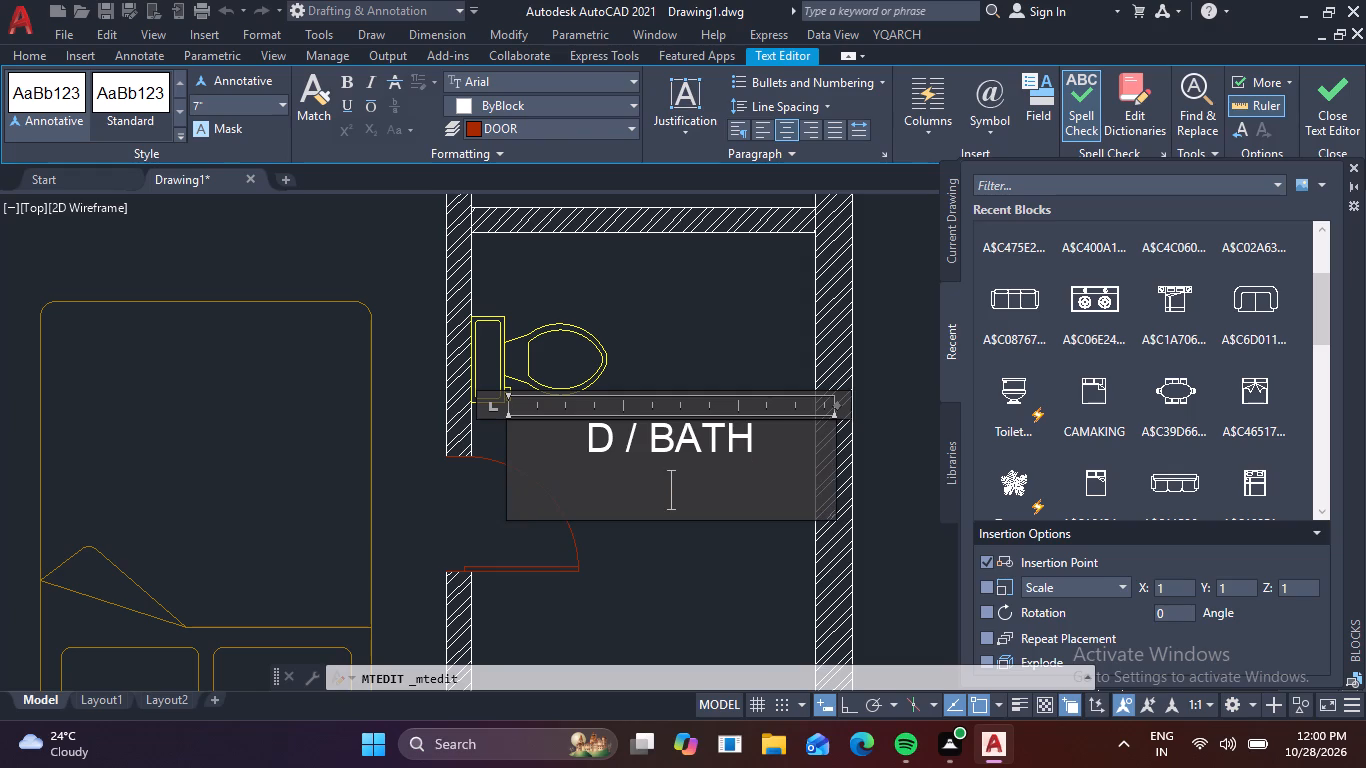
type("14'")
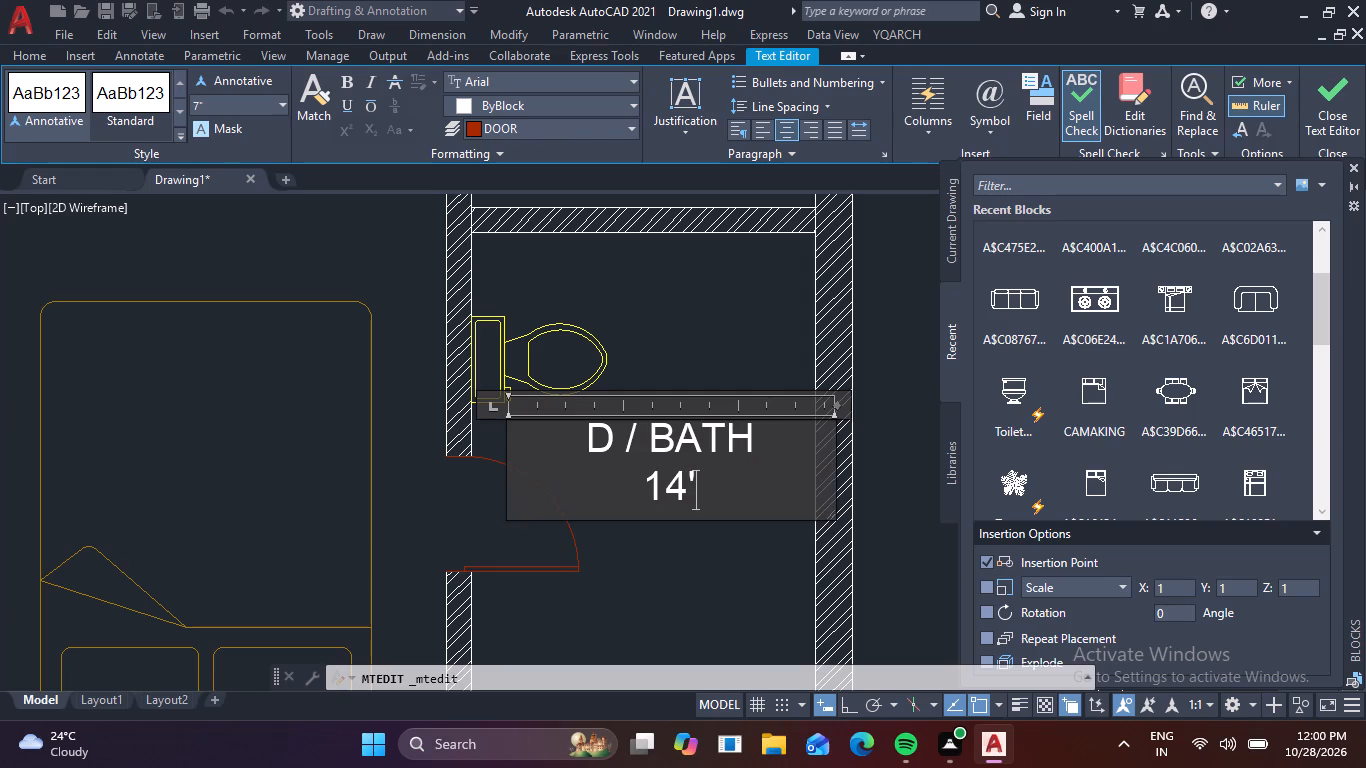
key("4")
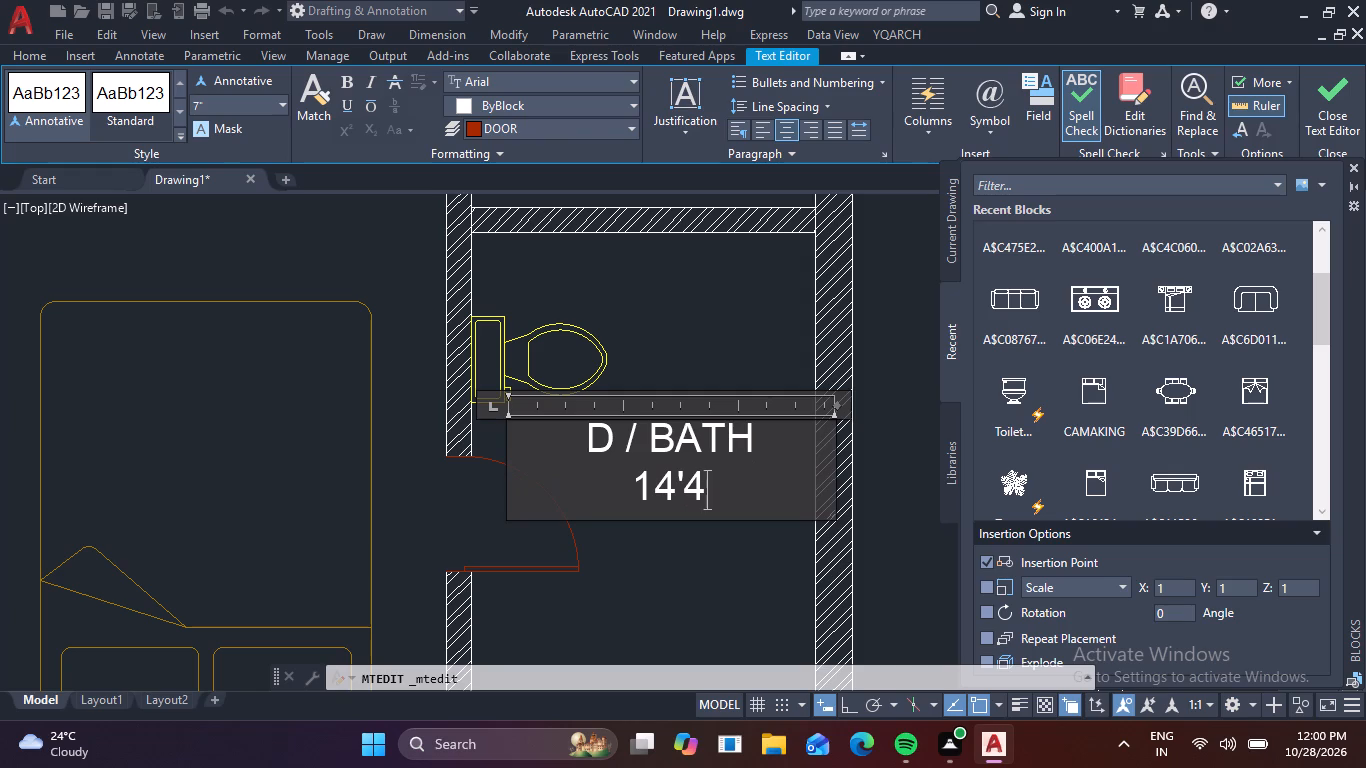
key("space")
type("1/2")
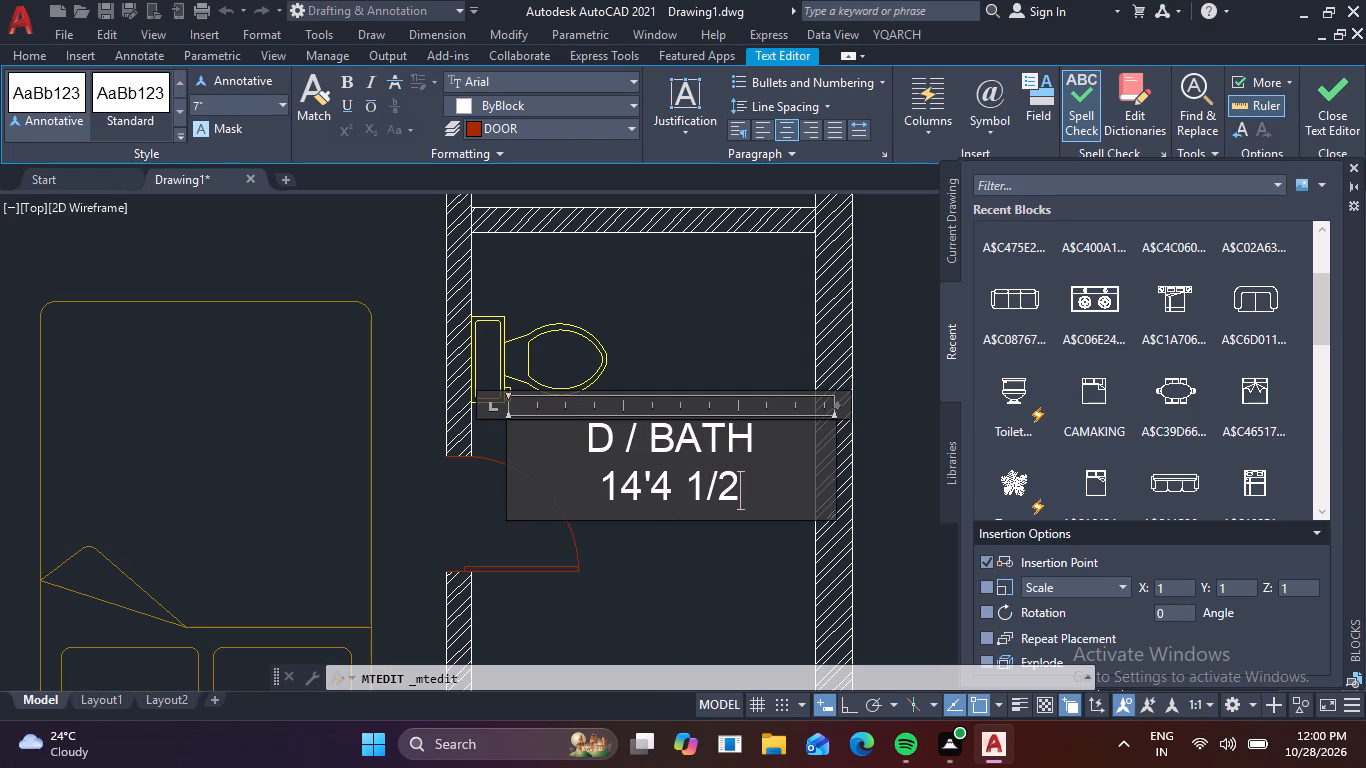
key("shift+quotedbl")
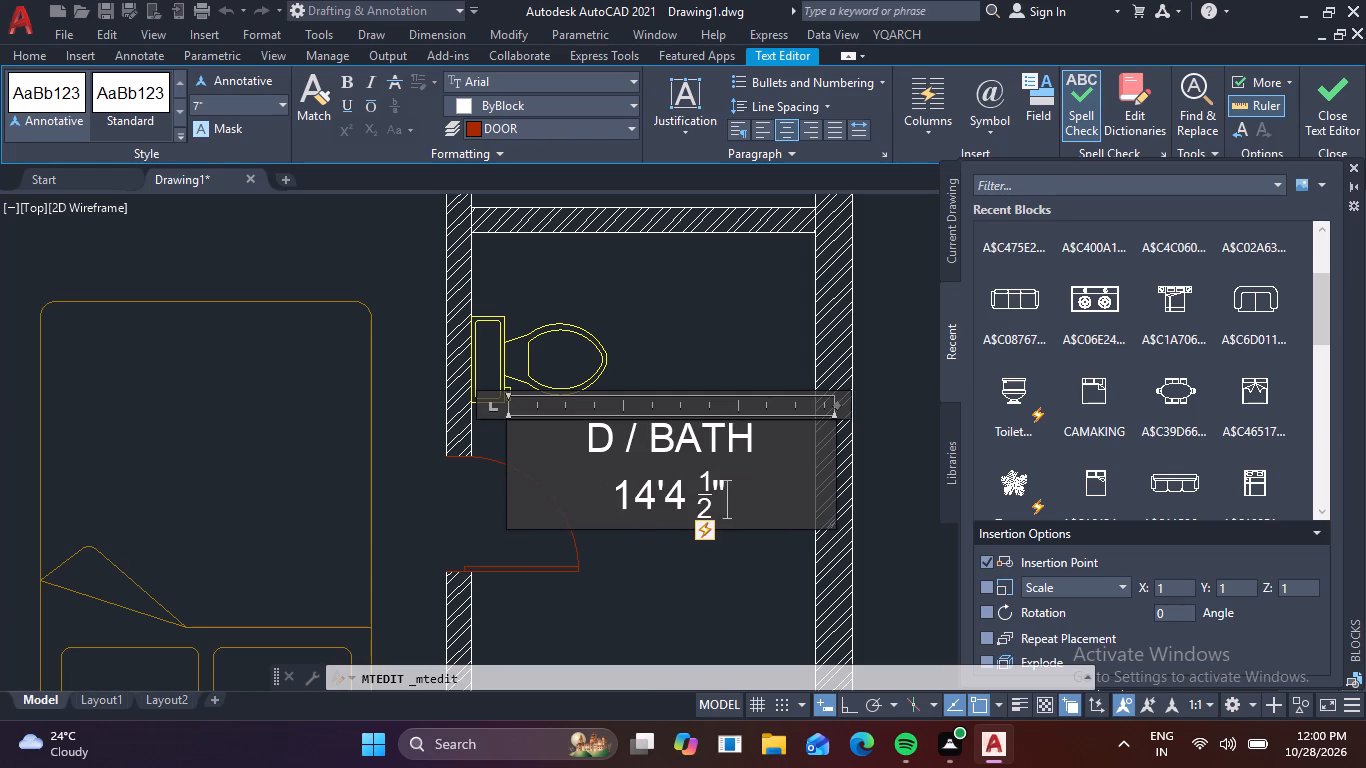
key("x")
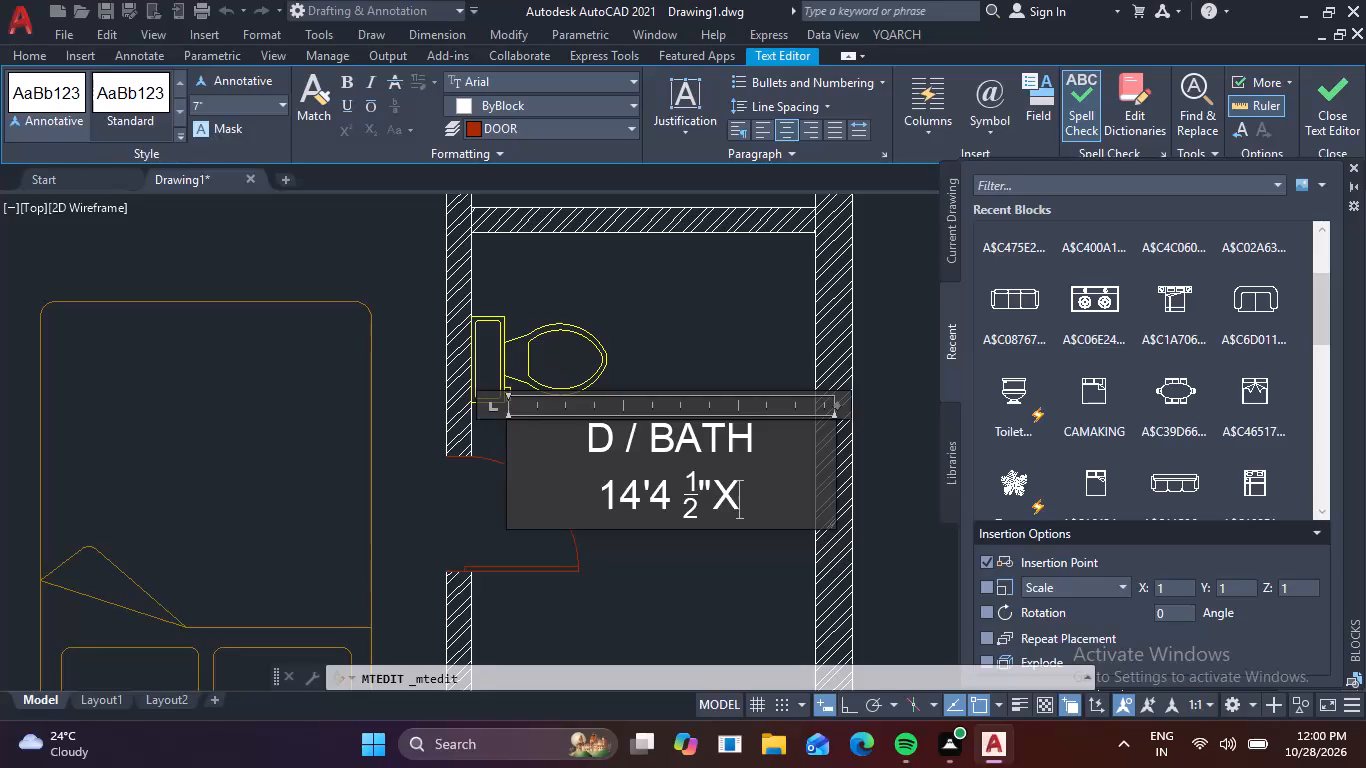
type("7'")
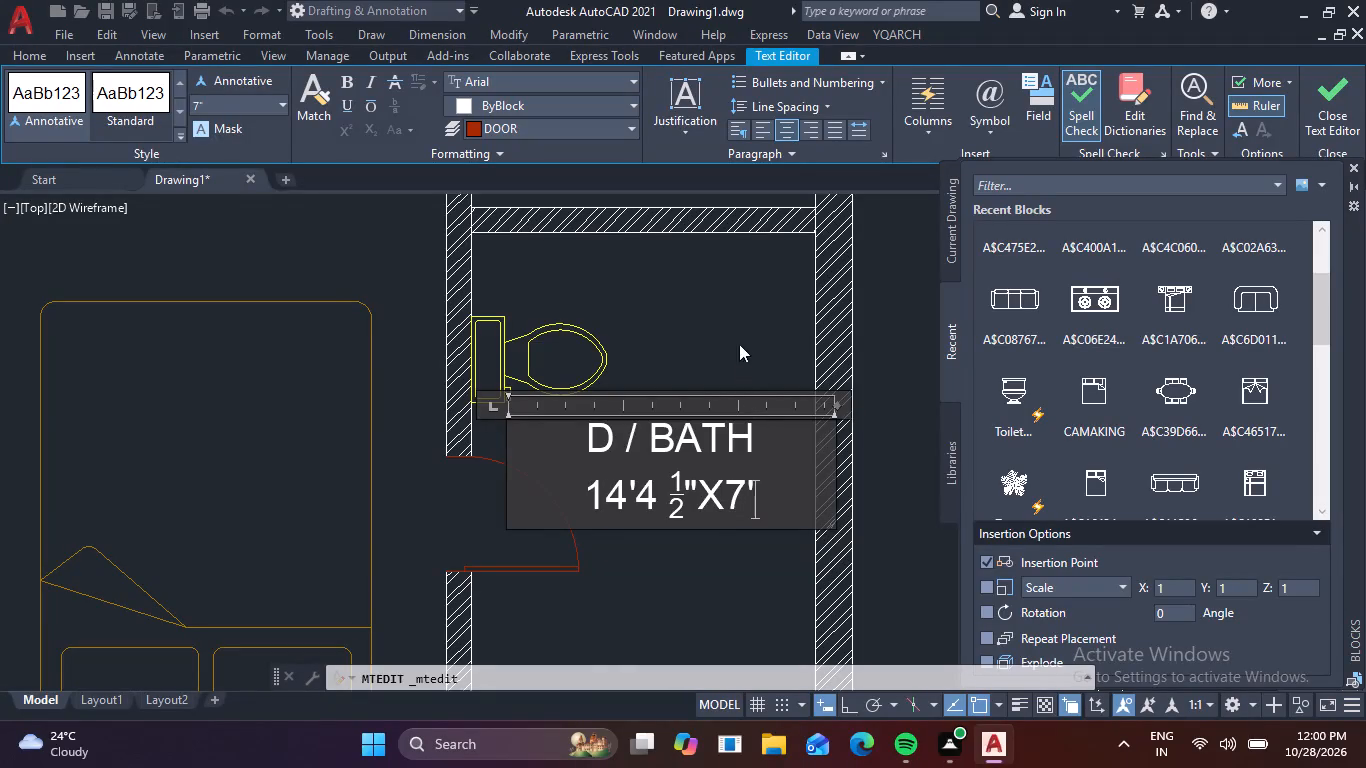
left_click(739, 335)
Draw a horizontal line from wall to wall across the D / BATH room, just below the door opening.
scroll(758, 350, "down", 2)
middle_click(752, 328)
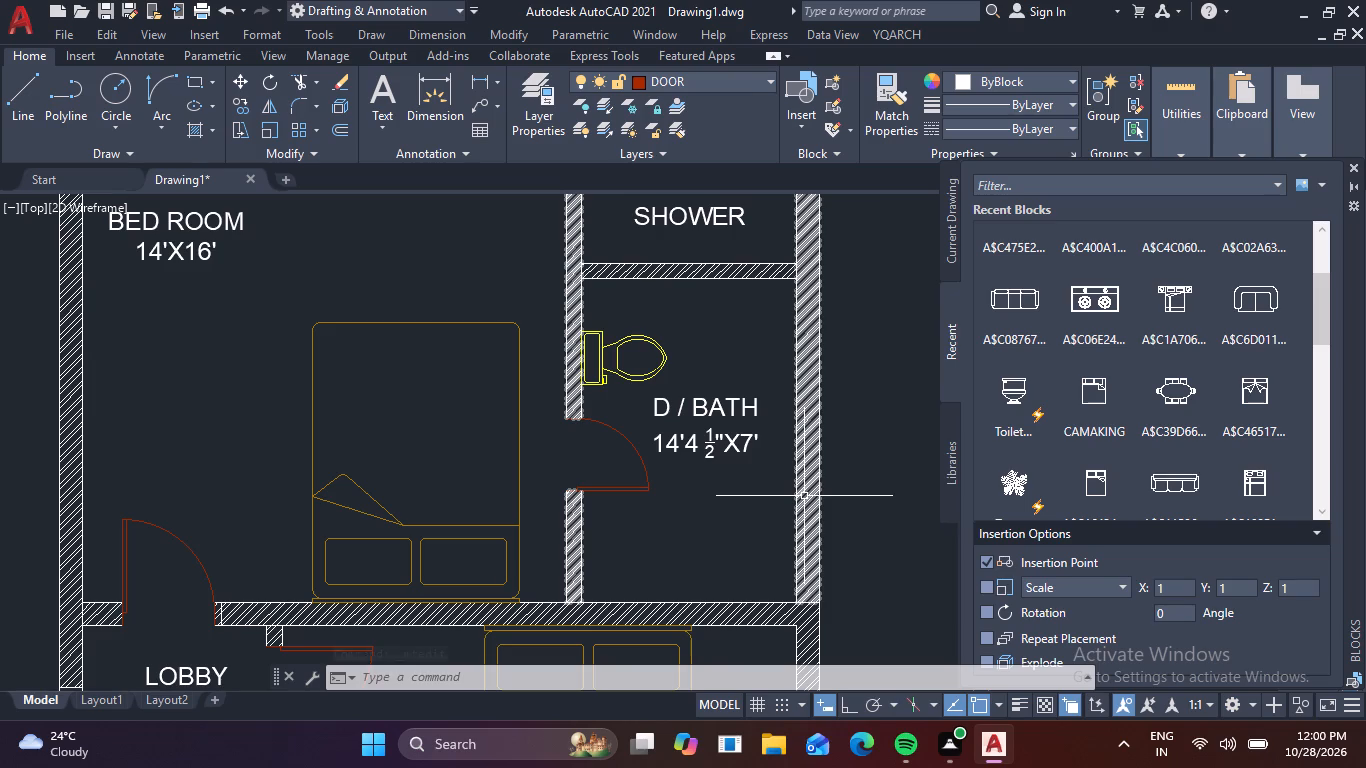
key("comma")
key("Escape")
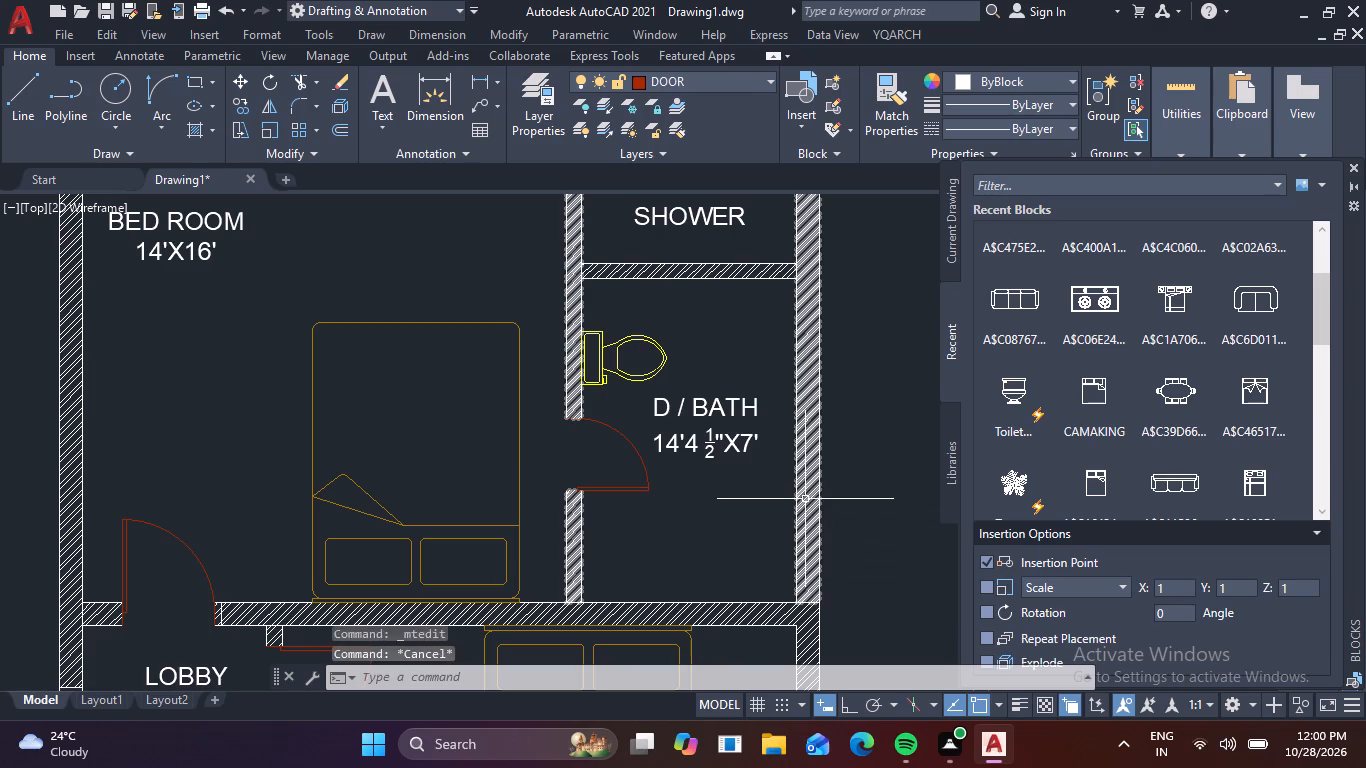
type("L")
key("space")
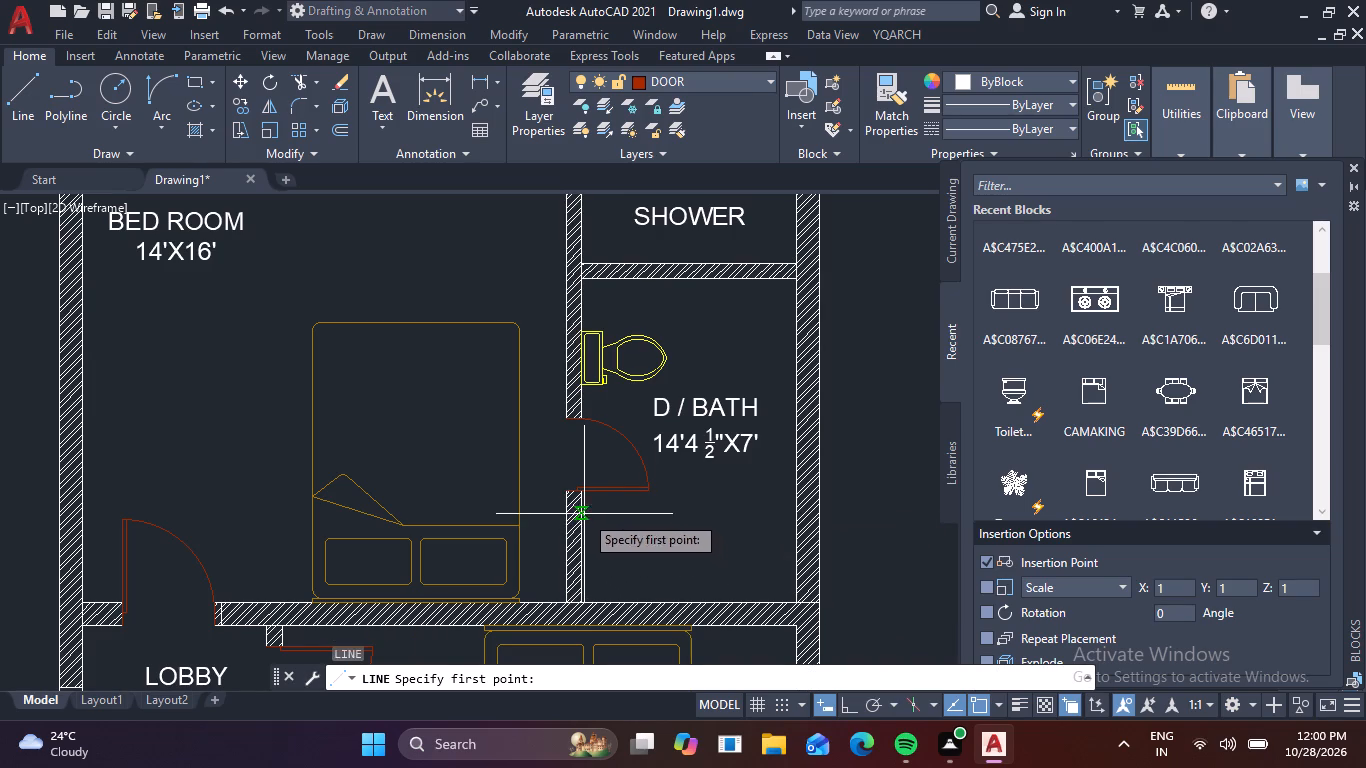
left_click(583, 514)
left_click(797, 517)
key("space")
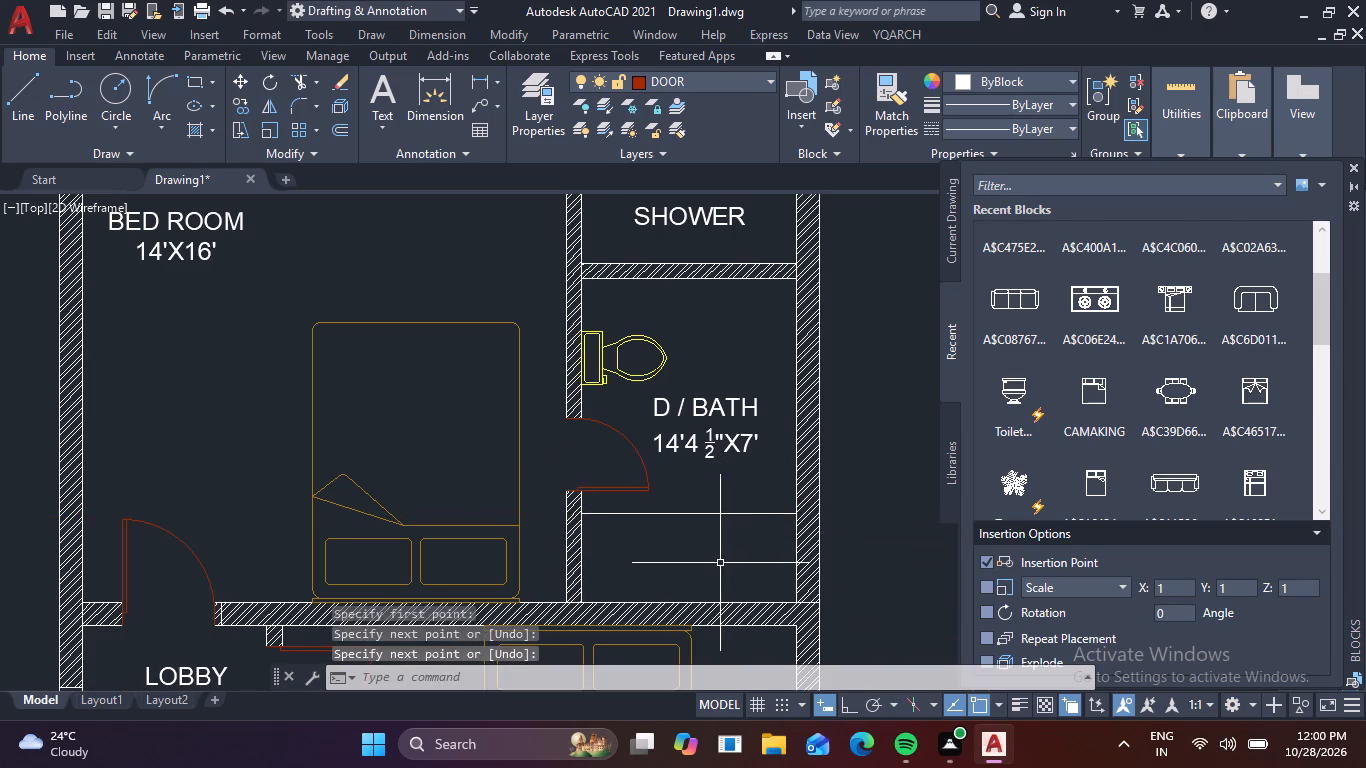
Draw a diagonal line across the compartment below the D / BATH door, from its upper-left corner to its lower-right corner.
type("L")
key("space")
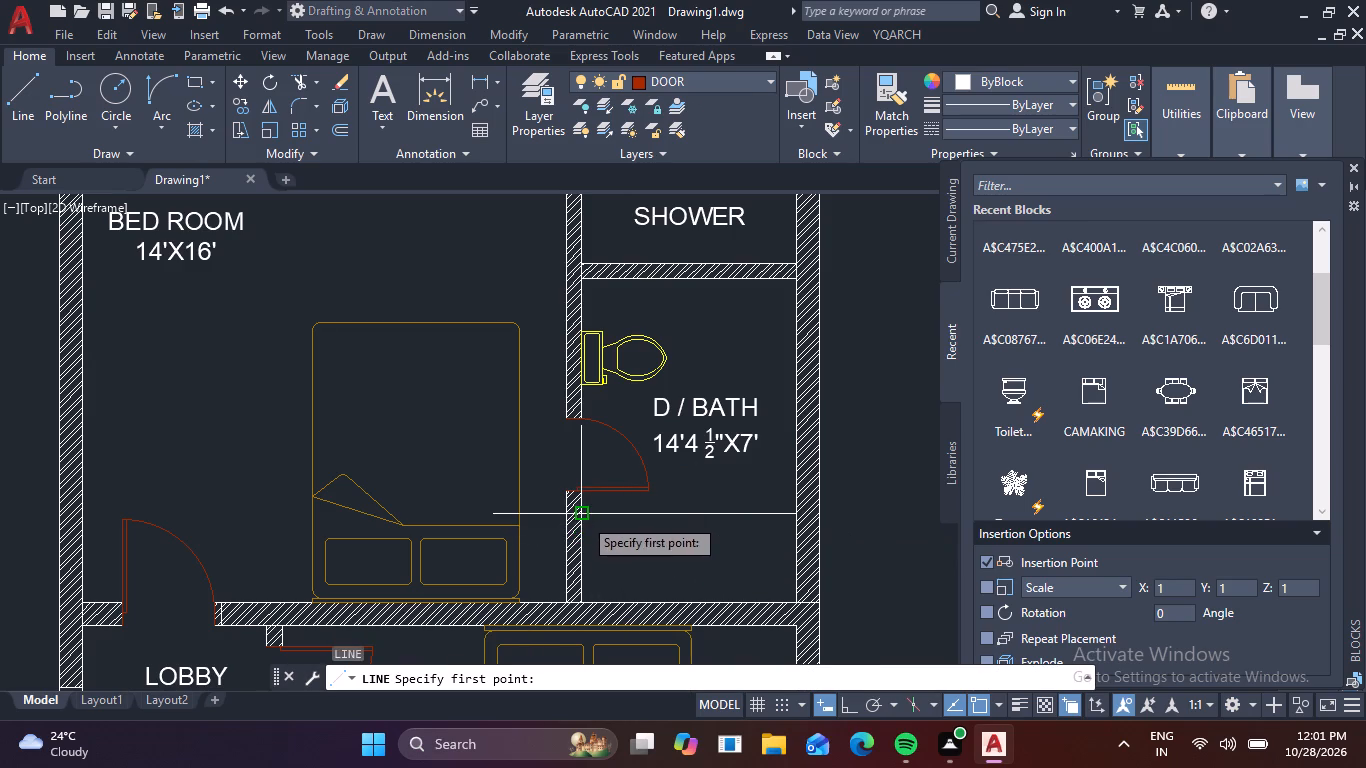
left_click(583, 516)
left_click(795, 602)
key("space")
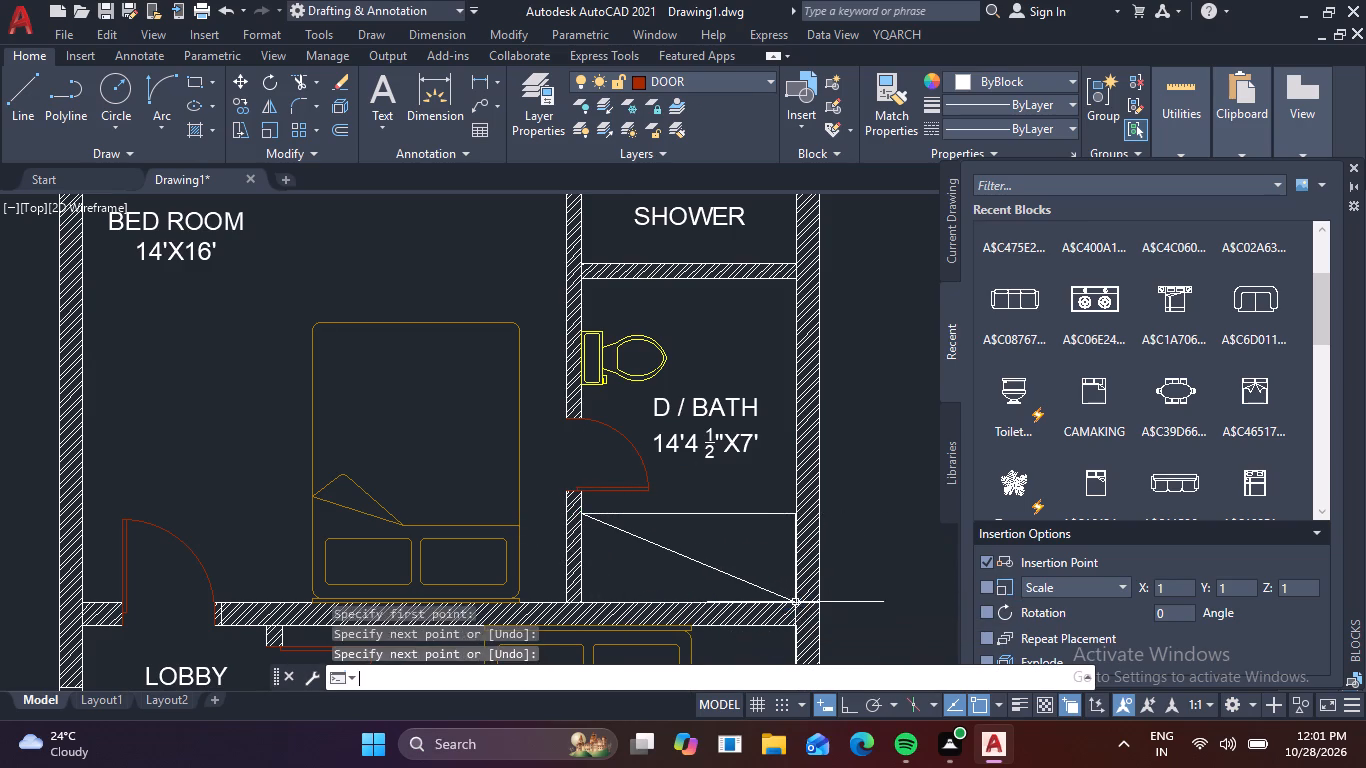
Create a new layer named GREE.
scroll(858, 602, "down", 3)
middle_click_drag(885, 568, 856, 413)
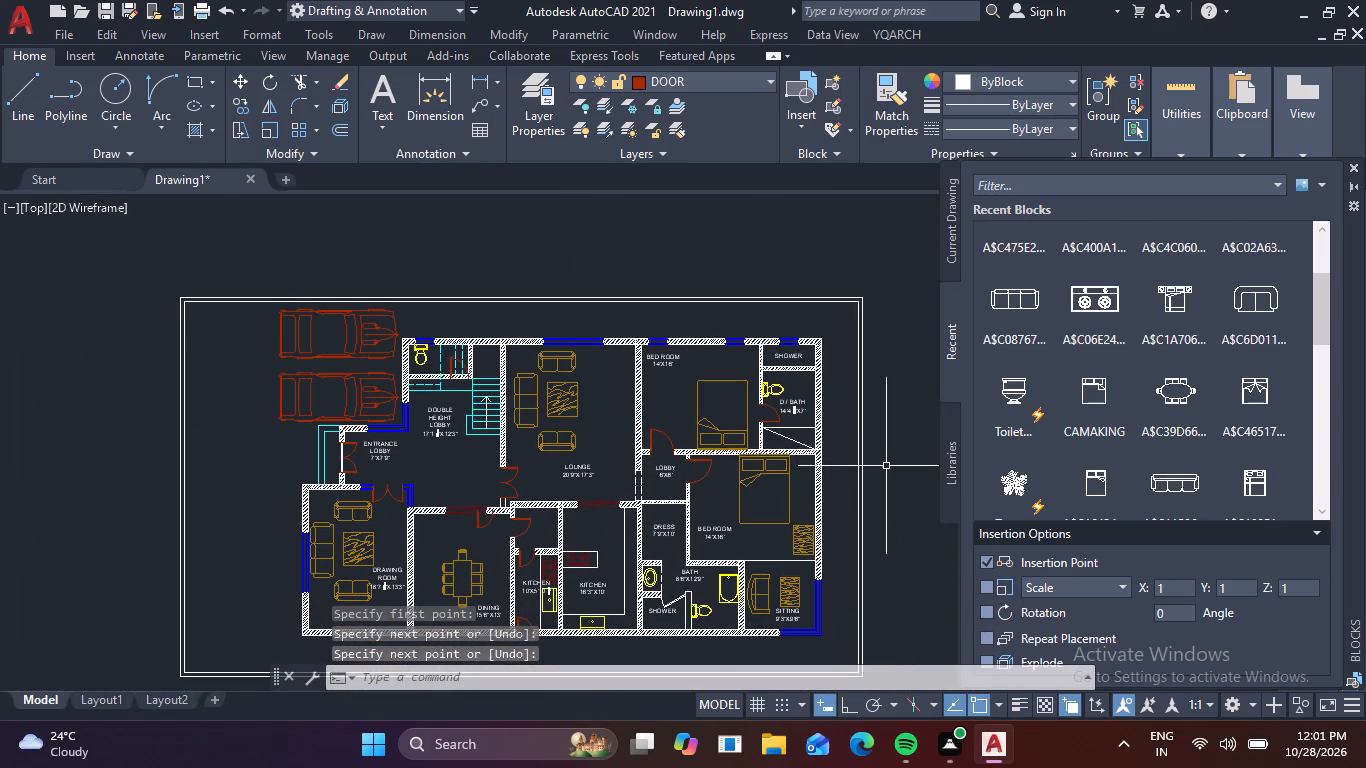
middle_click_drag(876, 499, 872, 350)
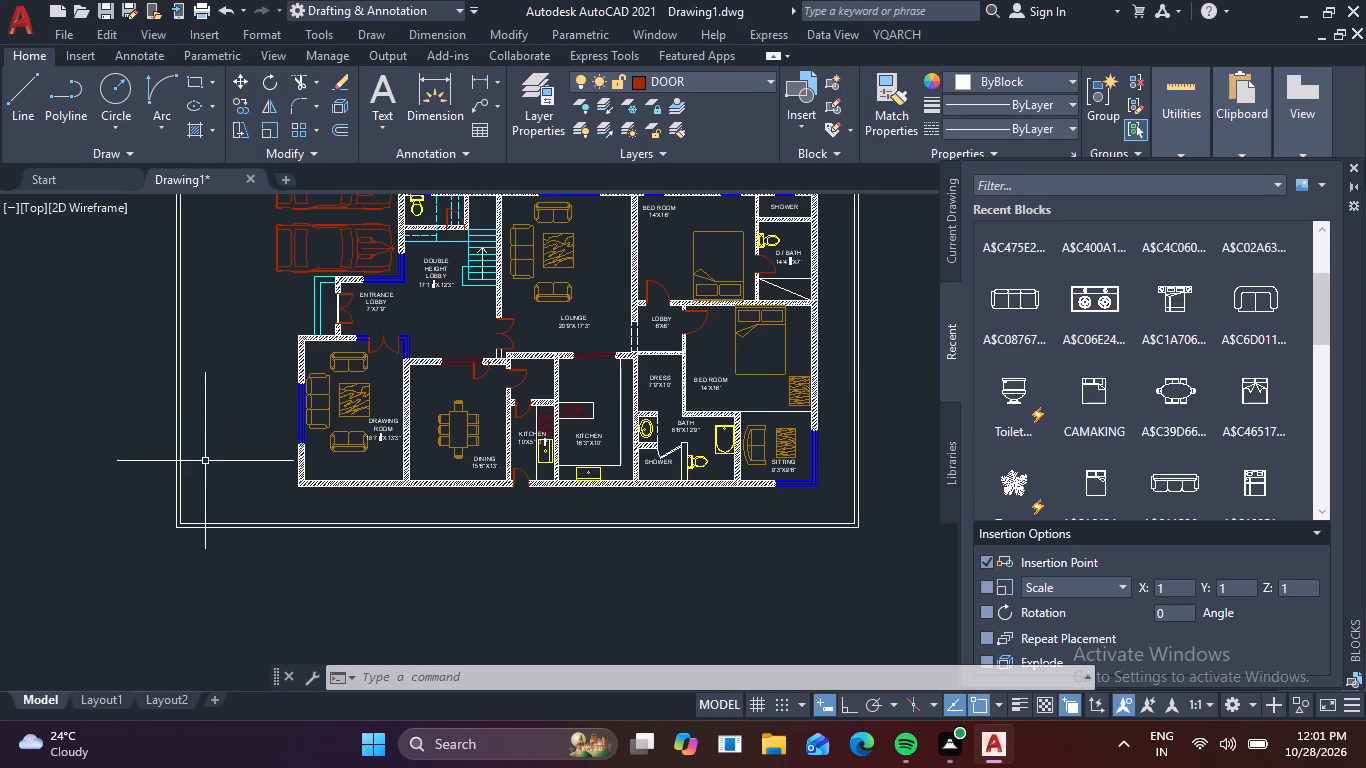
left_click(544, 96)
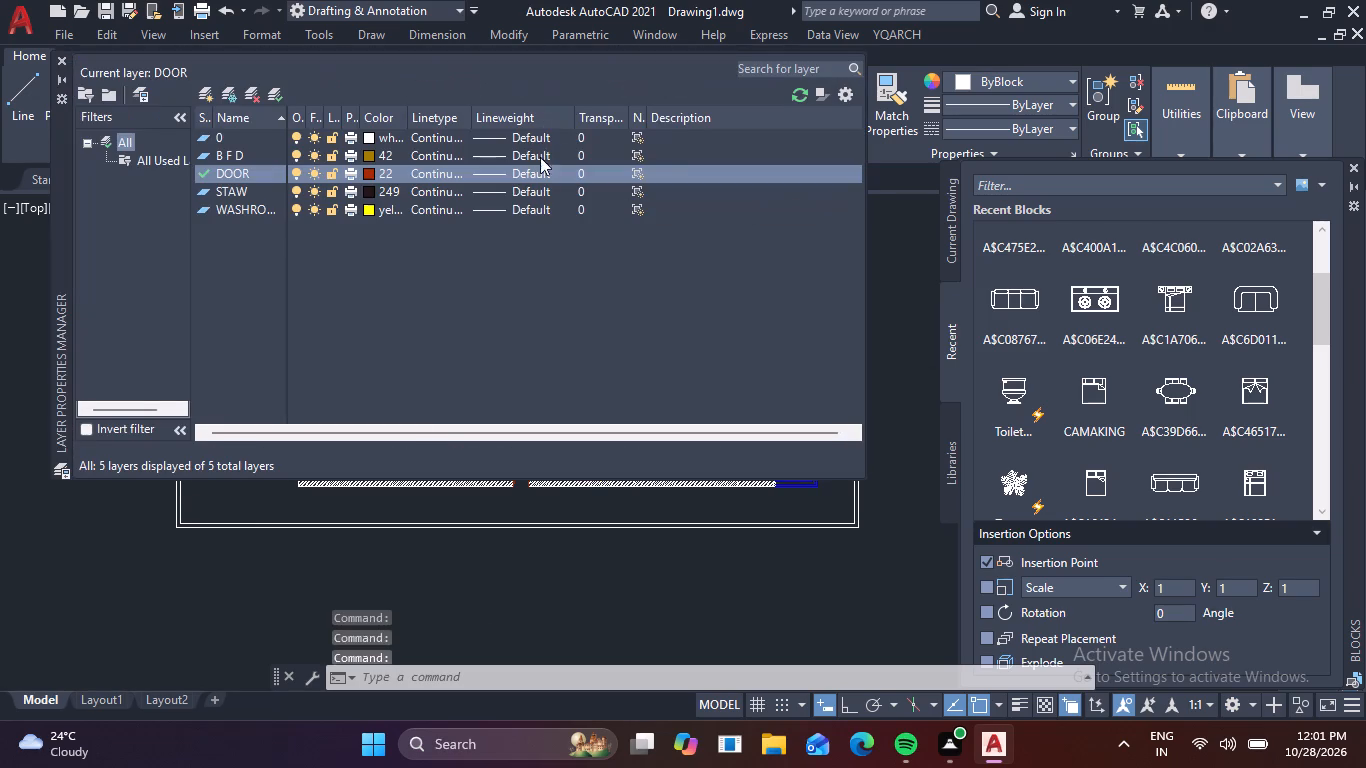
left_click(236, 208)
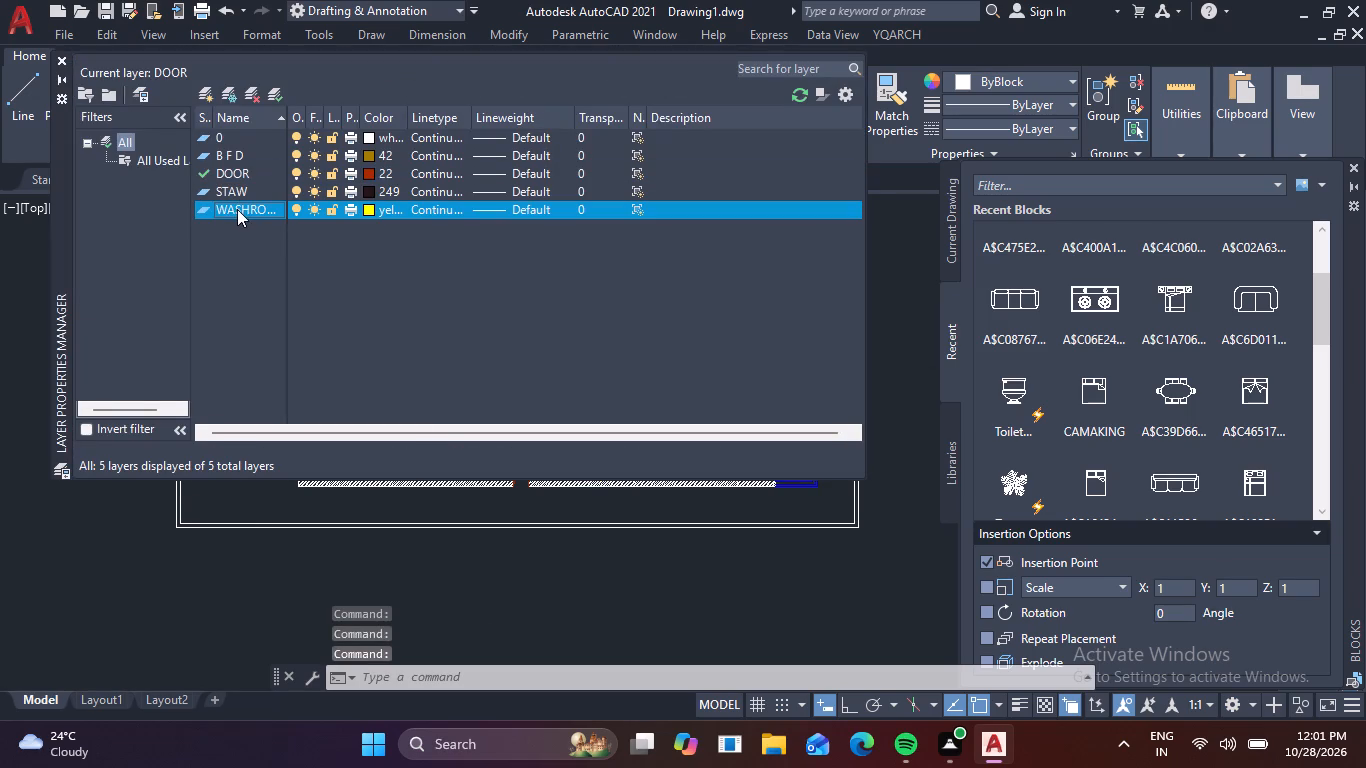
key("Return")
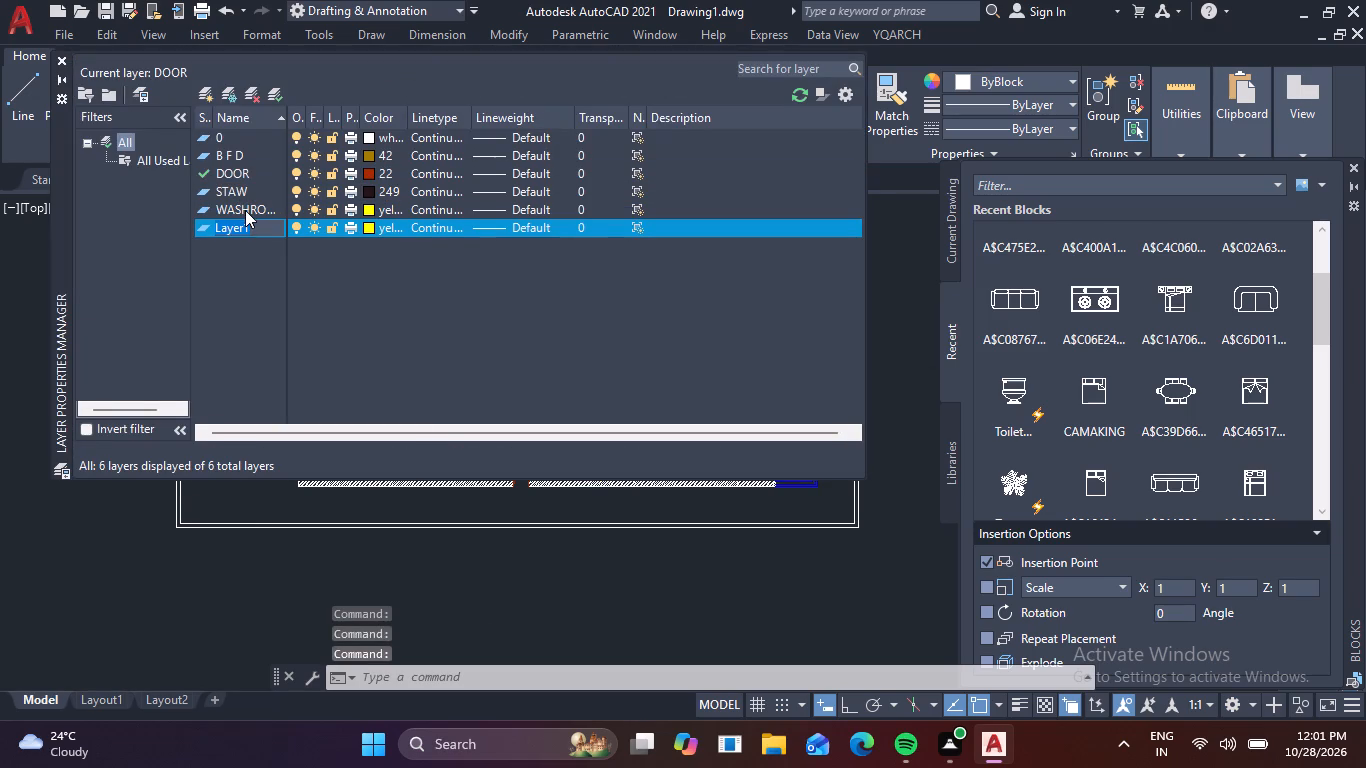
left_click(284, 240)
key("BackSpace")
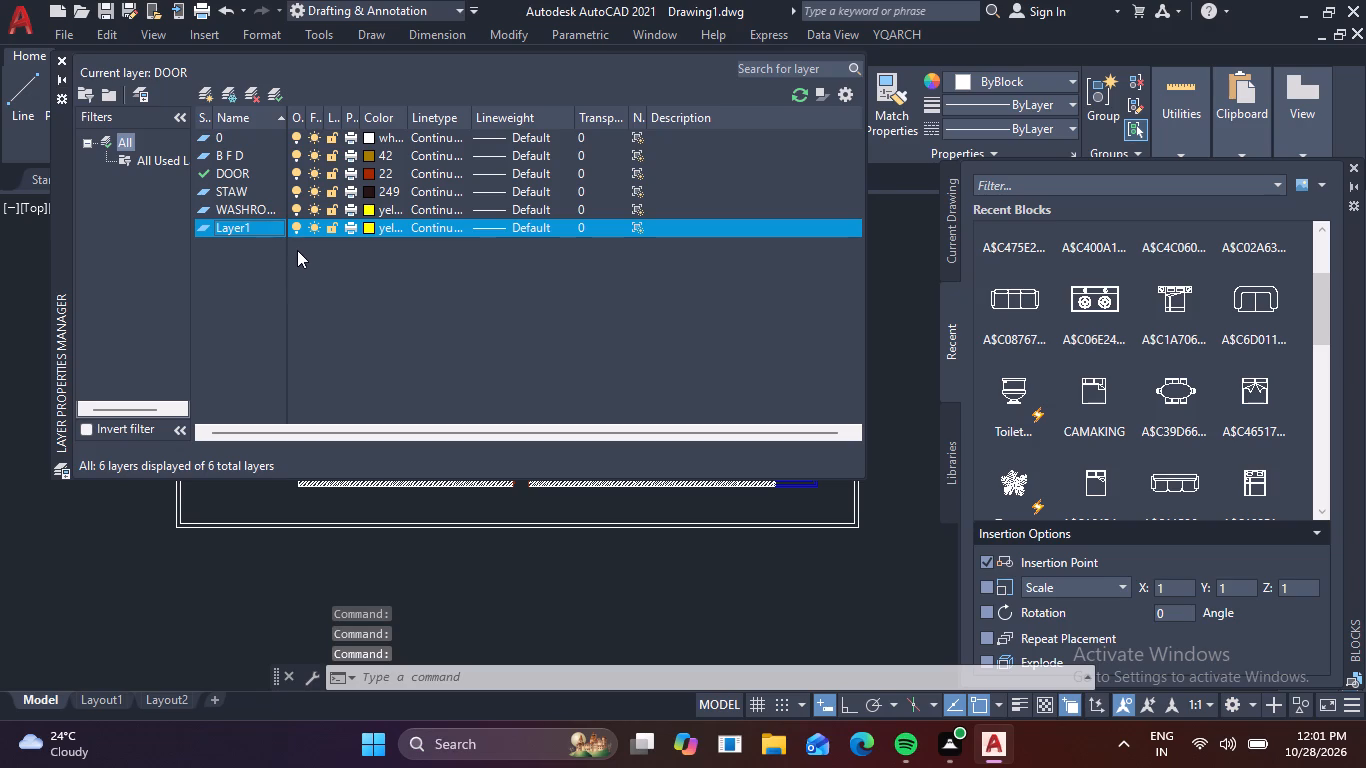
left_click(267, 224)
left_click(267, 232)
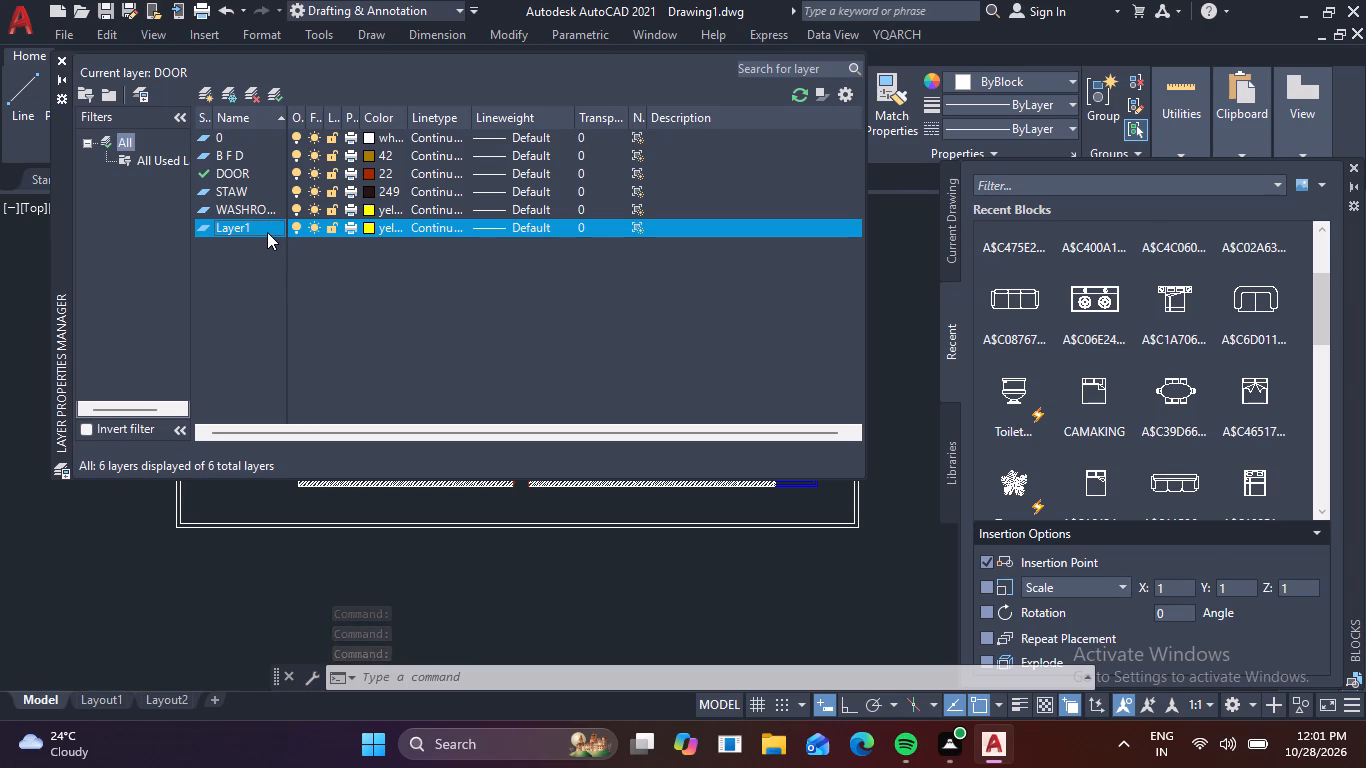
key("BackSpace")
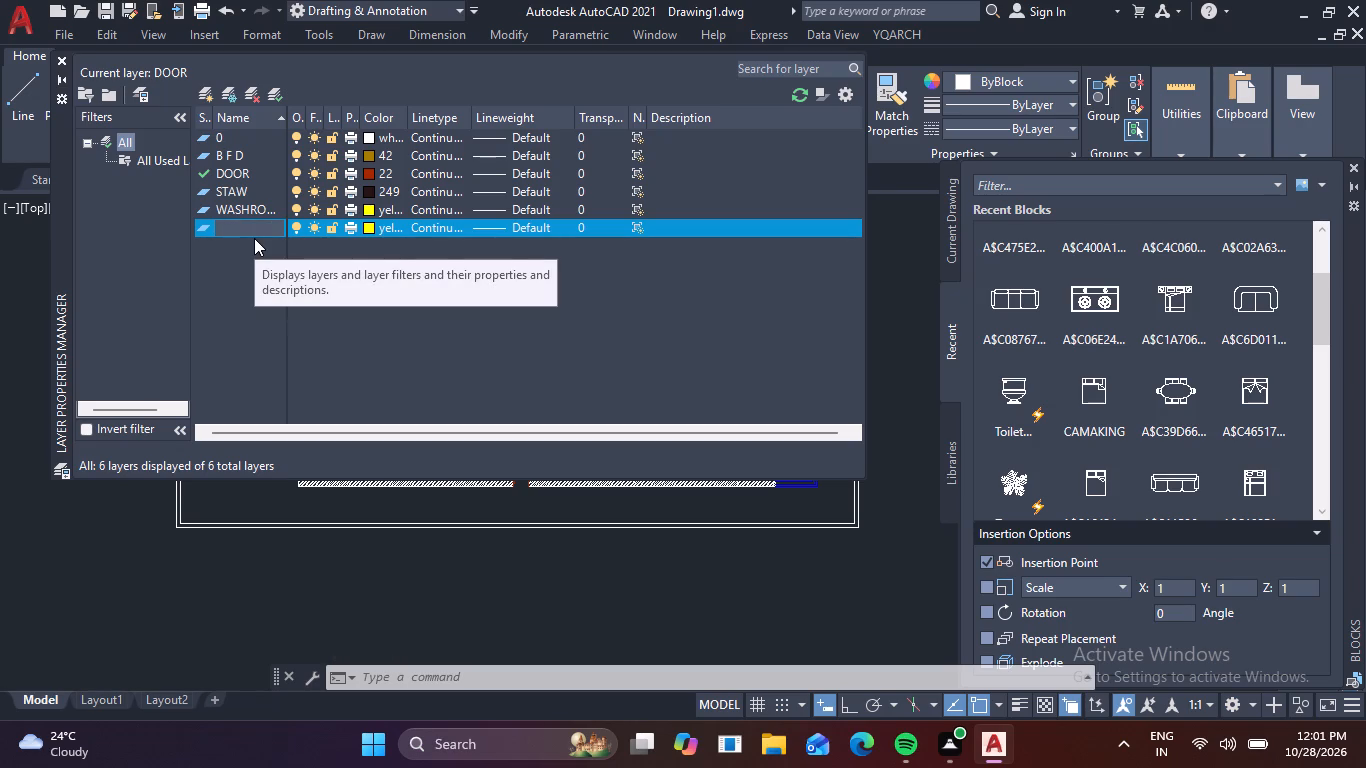
type("GREE")
Set the GREE layer's colour to index 109 and make it the current layer.
left_click(364, 227)
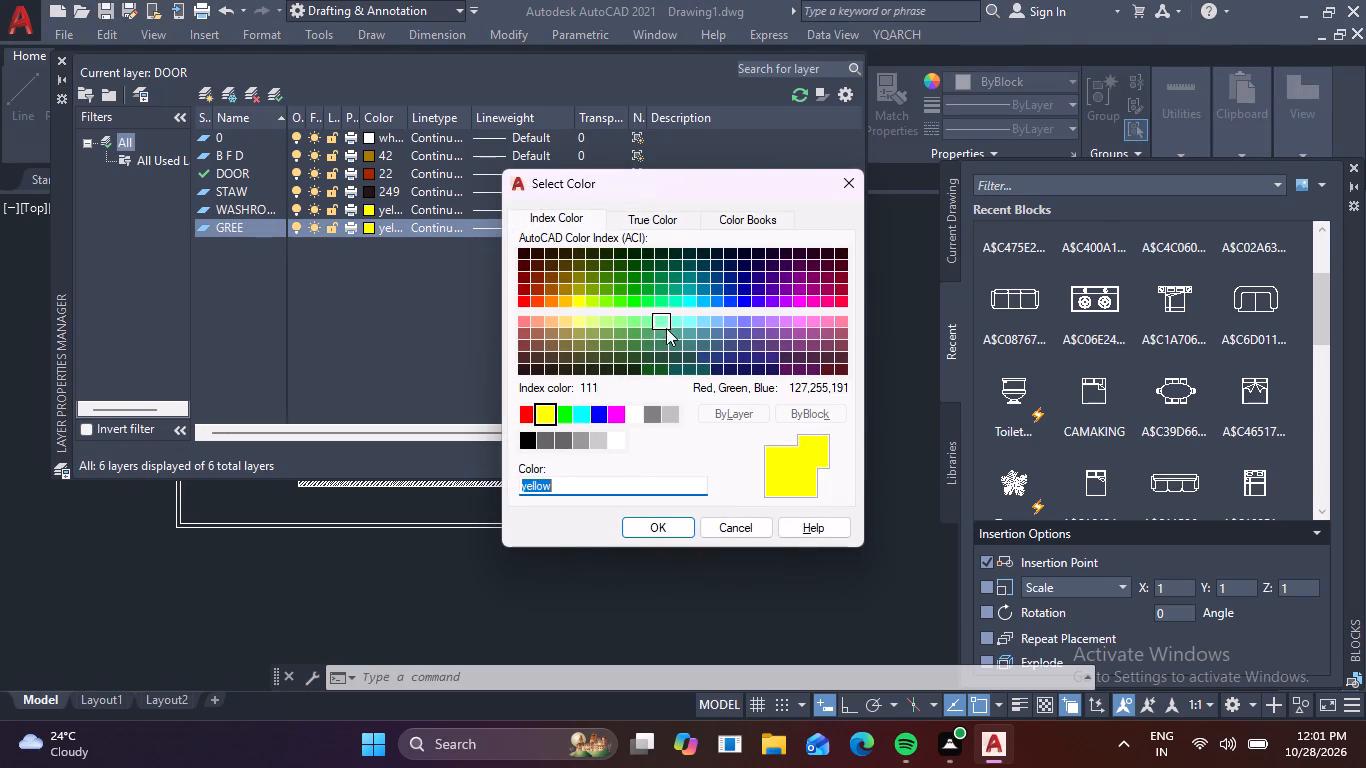
left_click(646, 376)
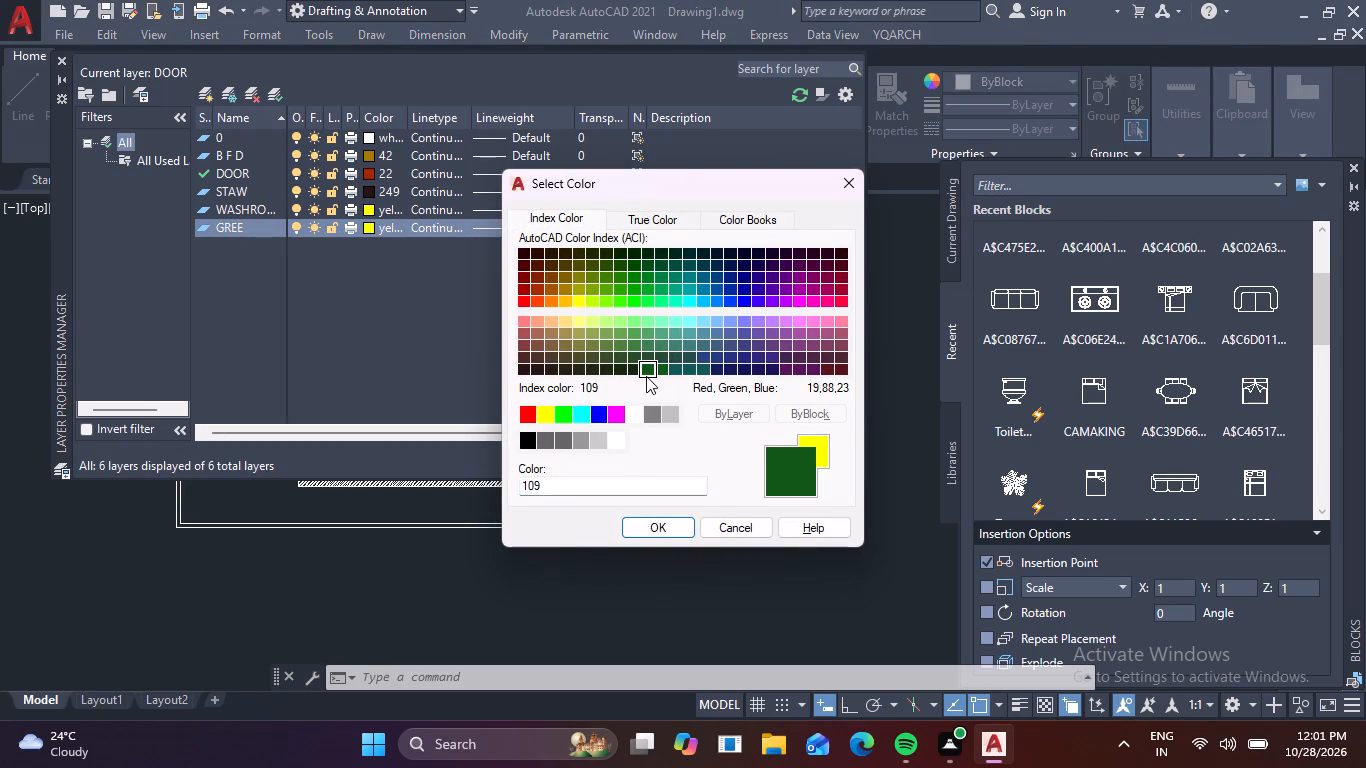
left_click(650, 525)
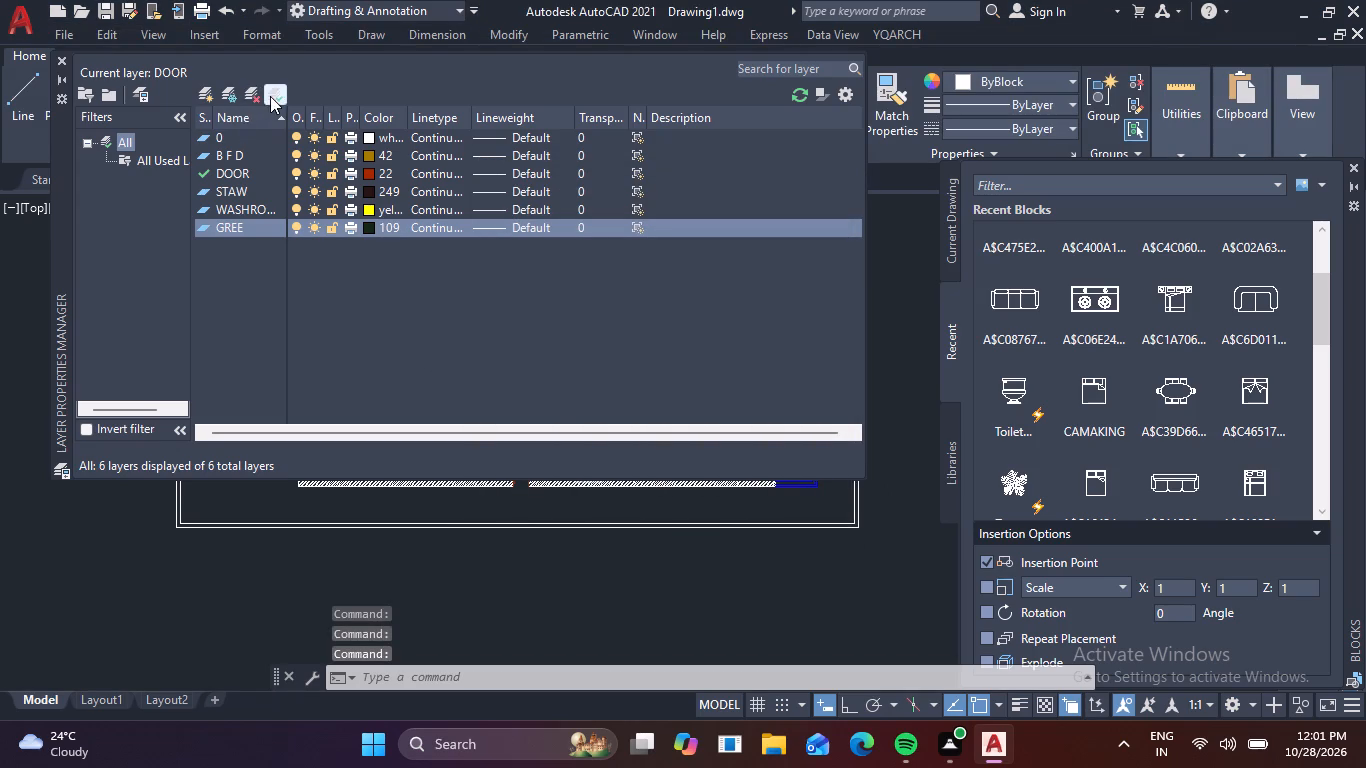
left_click(270, 96)
left_click(60, 56)
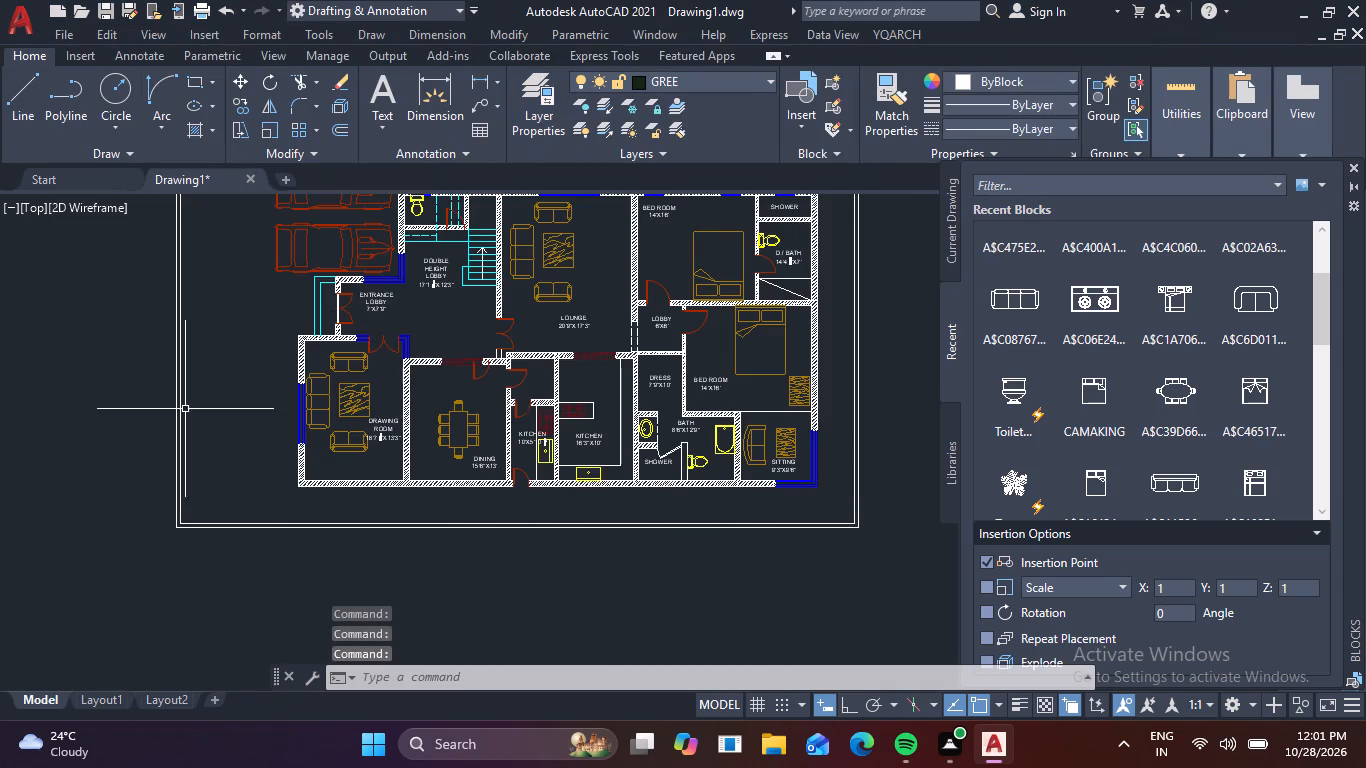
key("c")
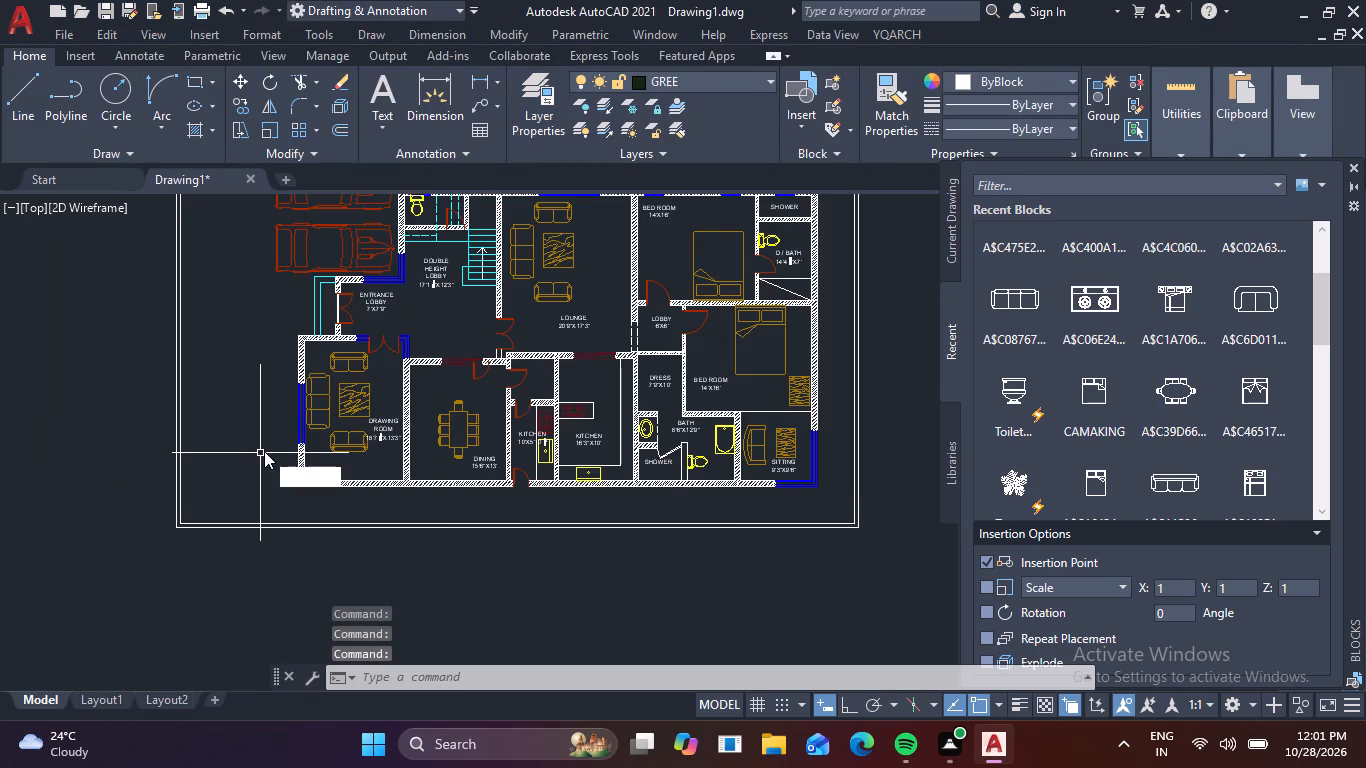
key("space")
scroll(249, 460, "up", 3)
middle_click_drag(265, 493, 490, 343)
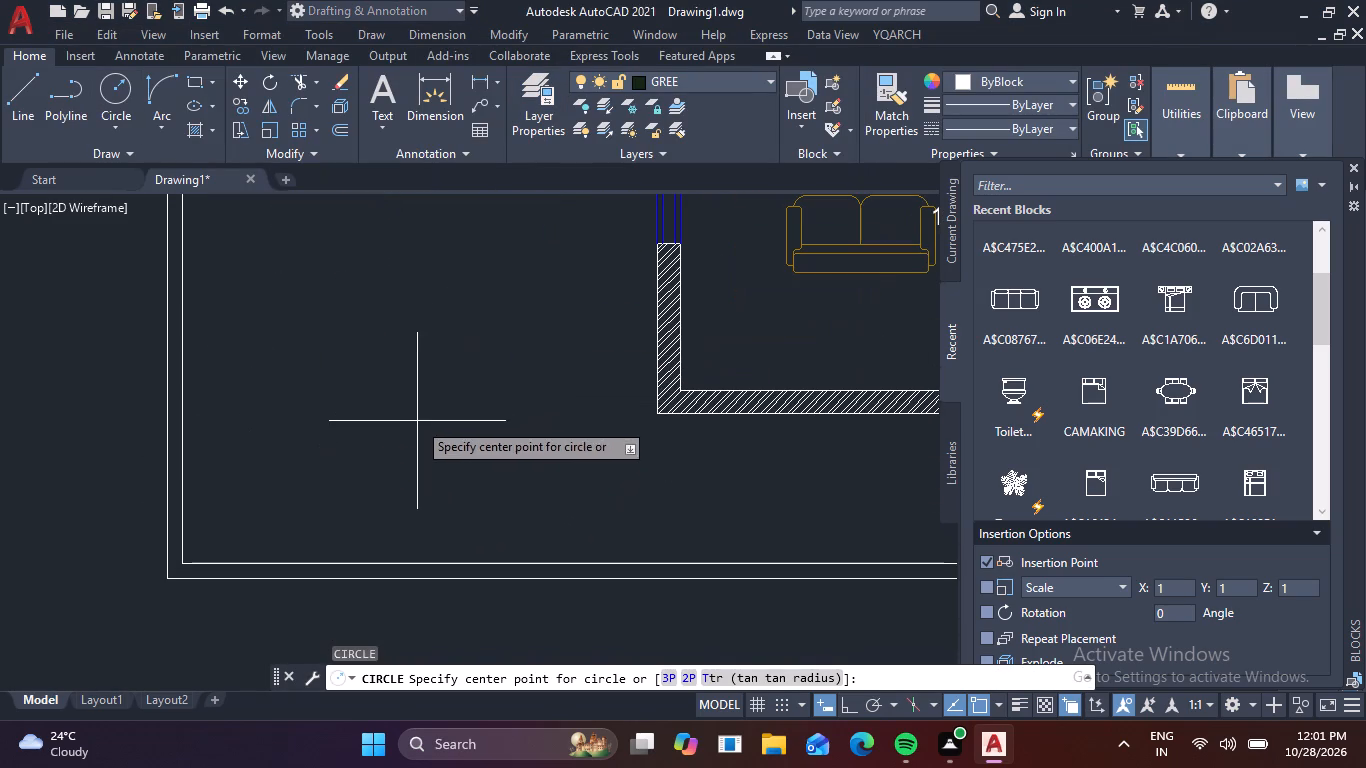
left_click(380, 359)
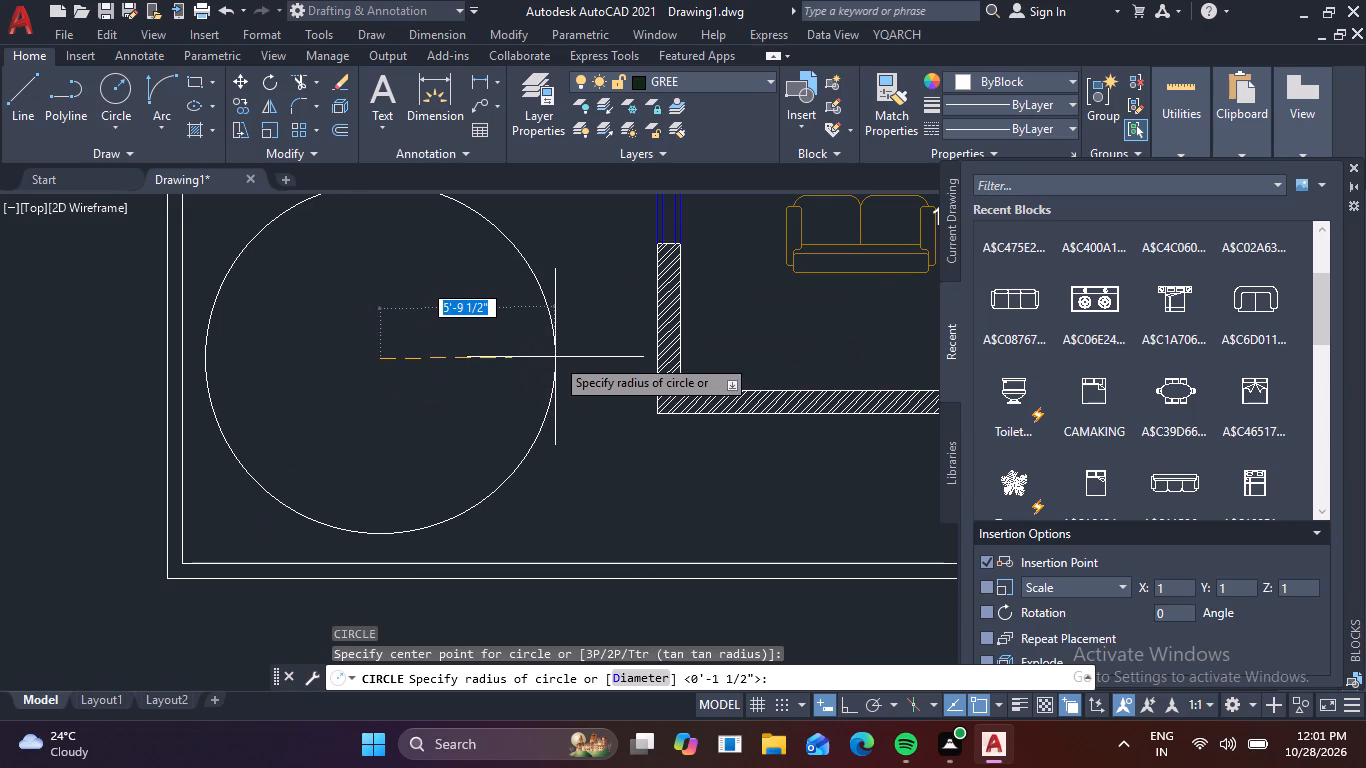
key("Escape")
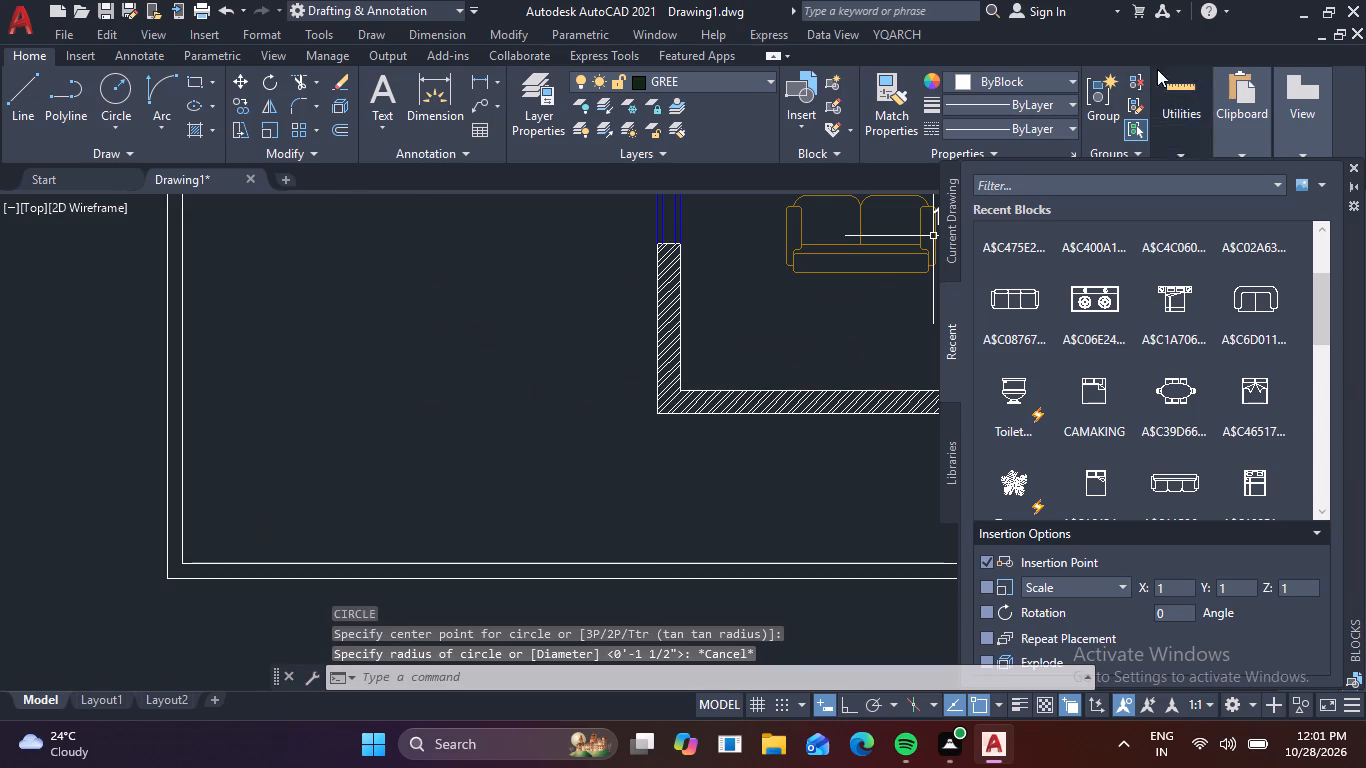
Set the current object colour to ByLayer.
left_click(1072, 82)
left_click(1002, 113)
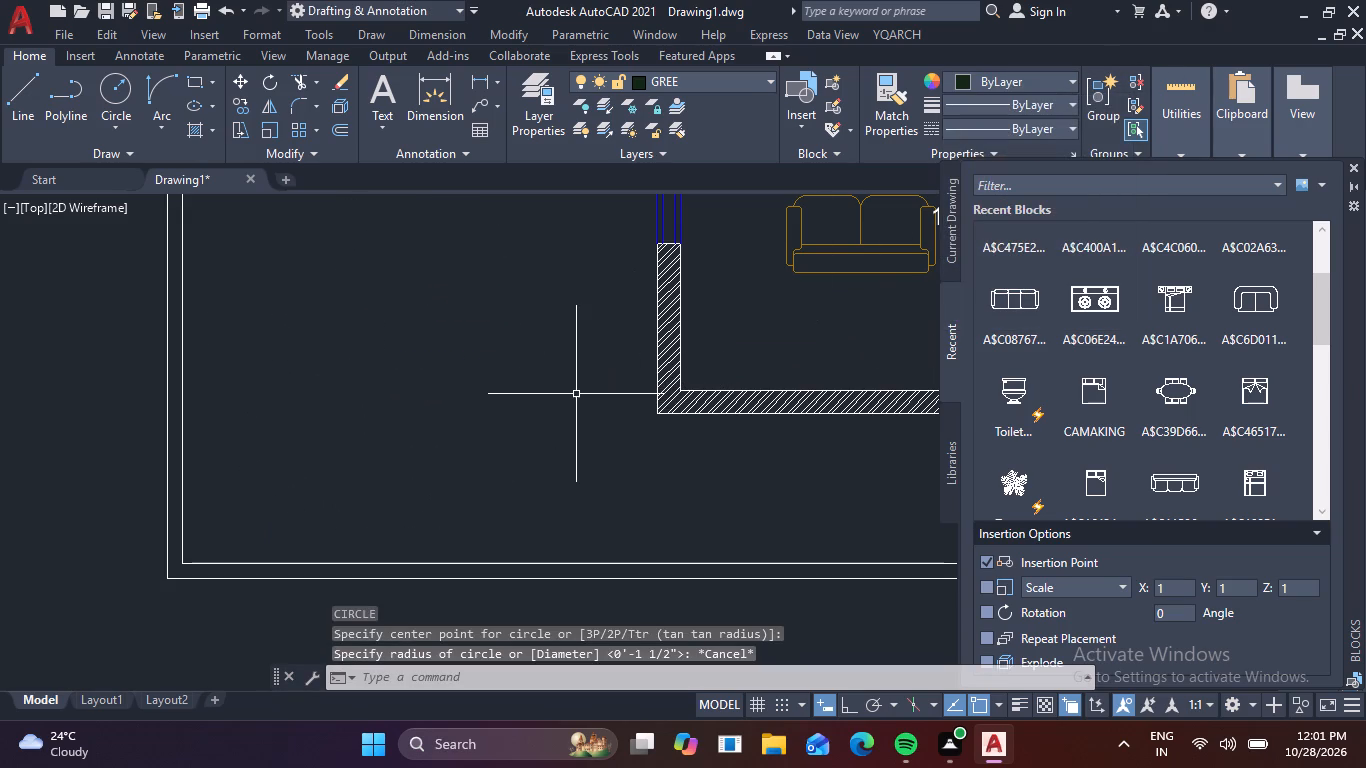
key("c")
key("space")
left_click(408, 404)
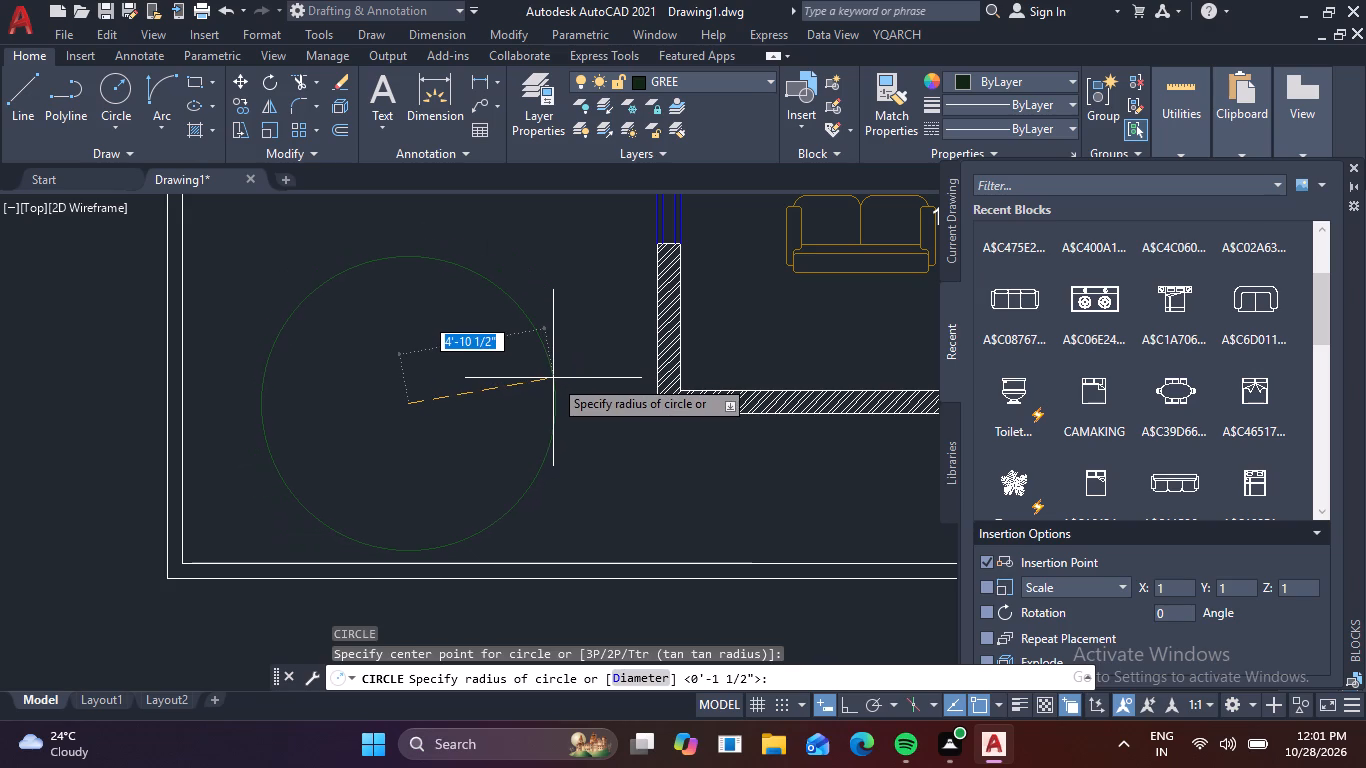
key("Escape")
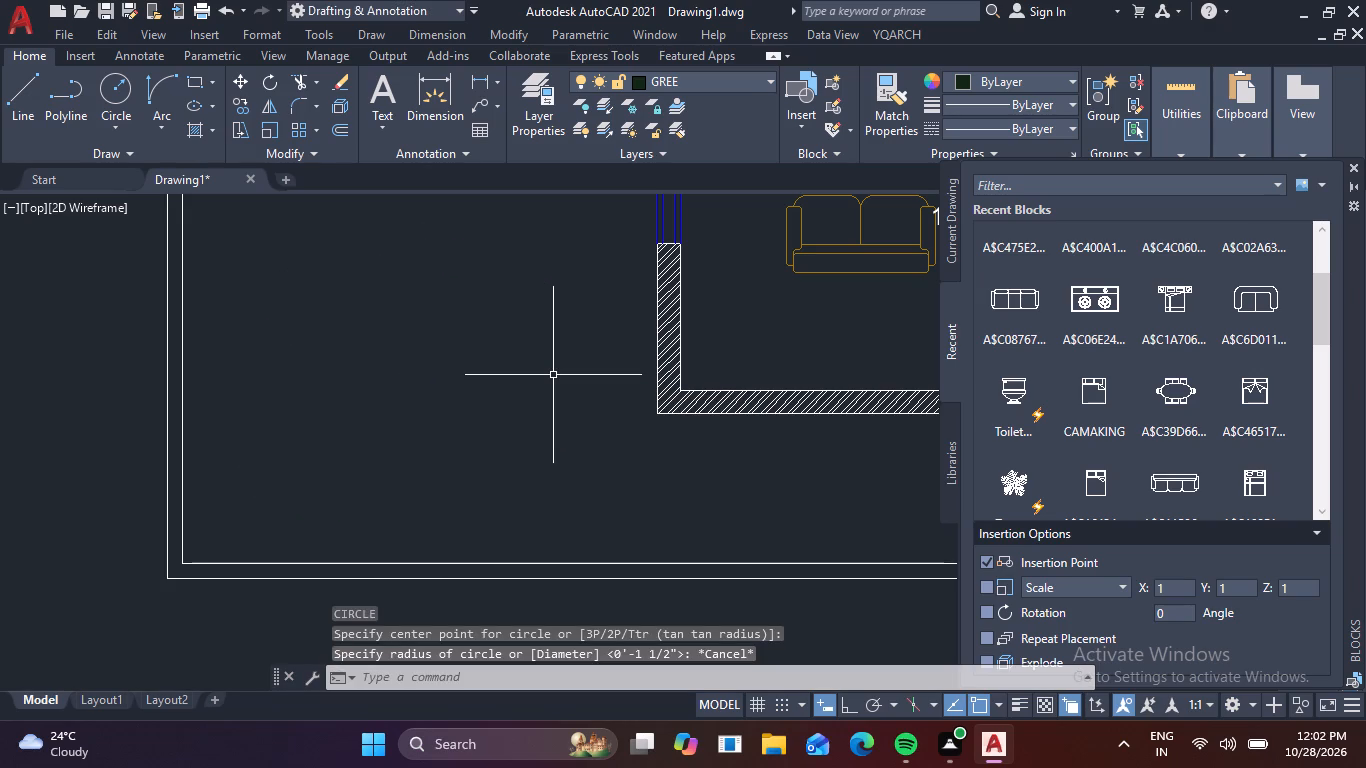
Draw a circle on the GREE layer in the open yard between the boundary's lower-left corner and the drawing room wall.
key("c")
key("space")
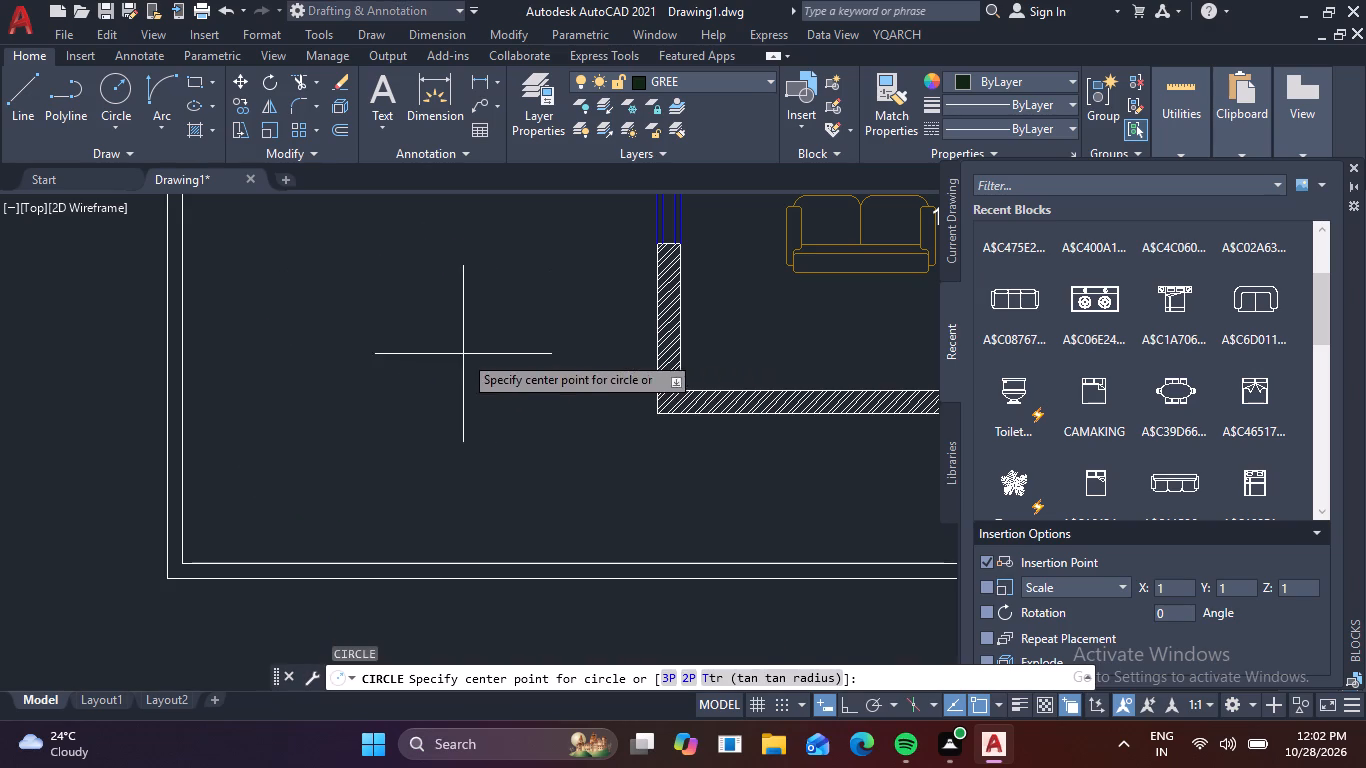
left_click(430, 372)
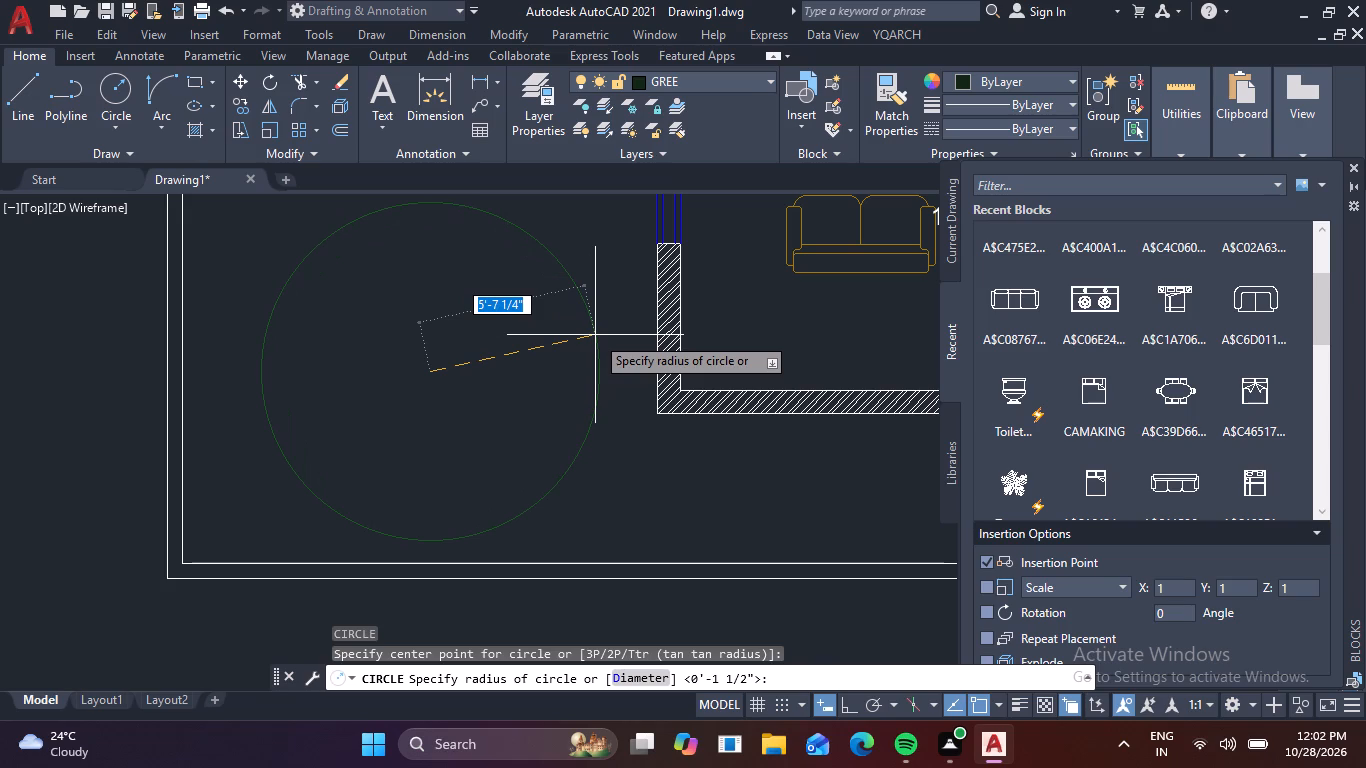
left_click(566, 333)
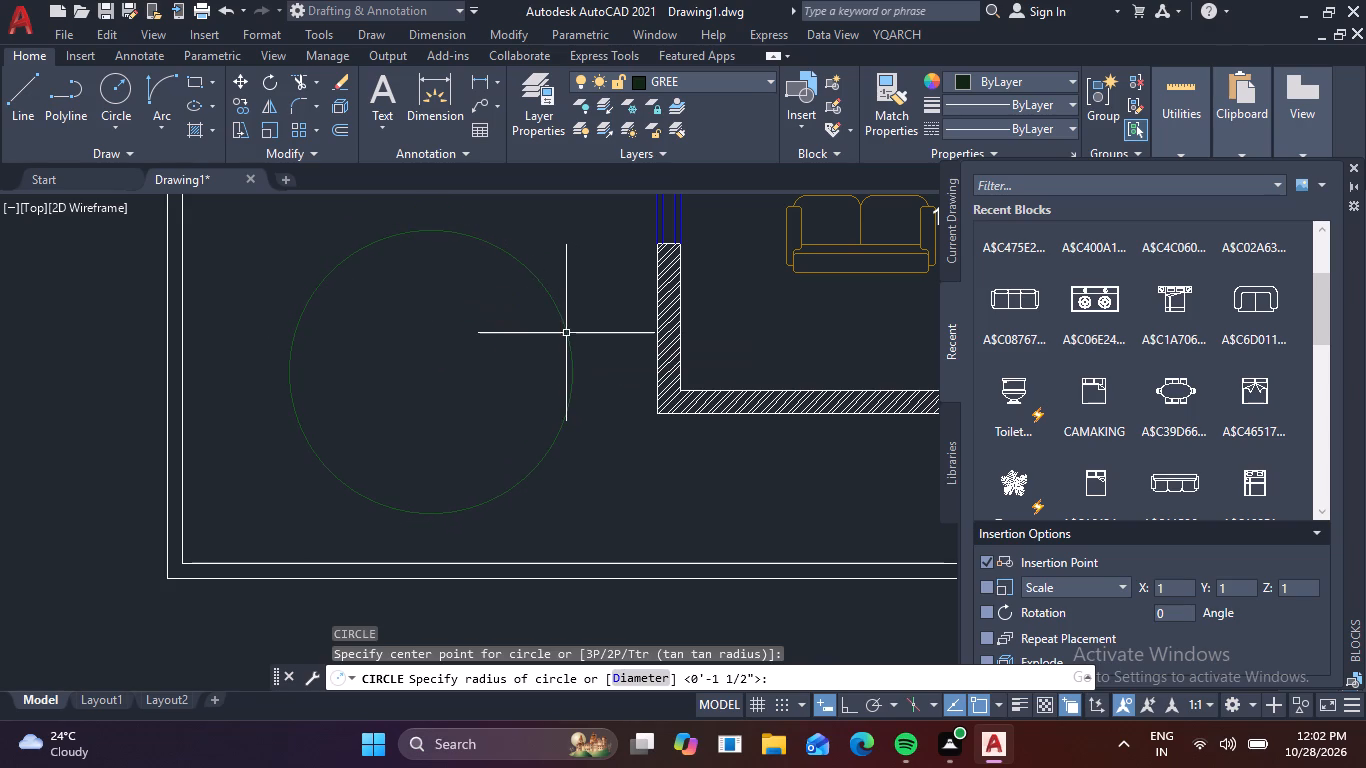
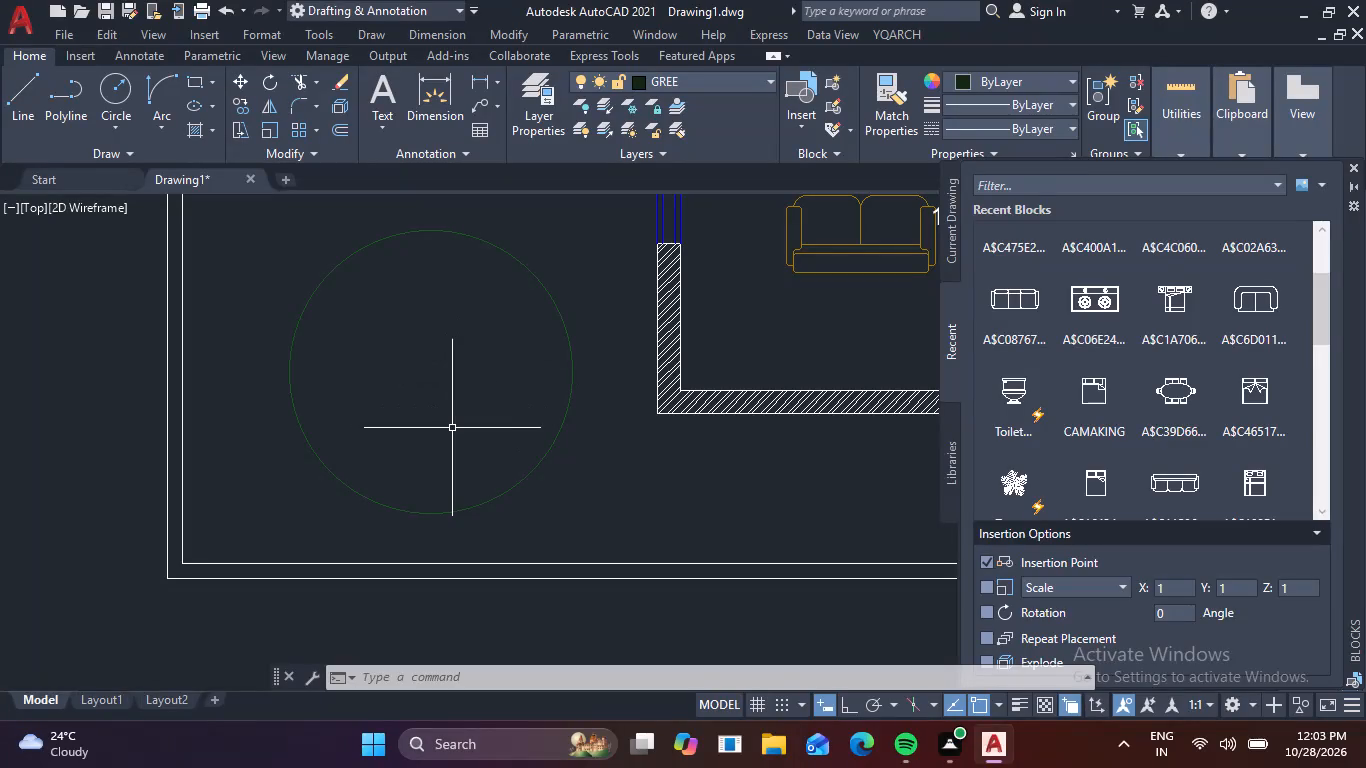
Draw a vertical and a horizontal diameter line across the green circle, each joining opposite quadrant points.
key("l")
key("space")
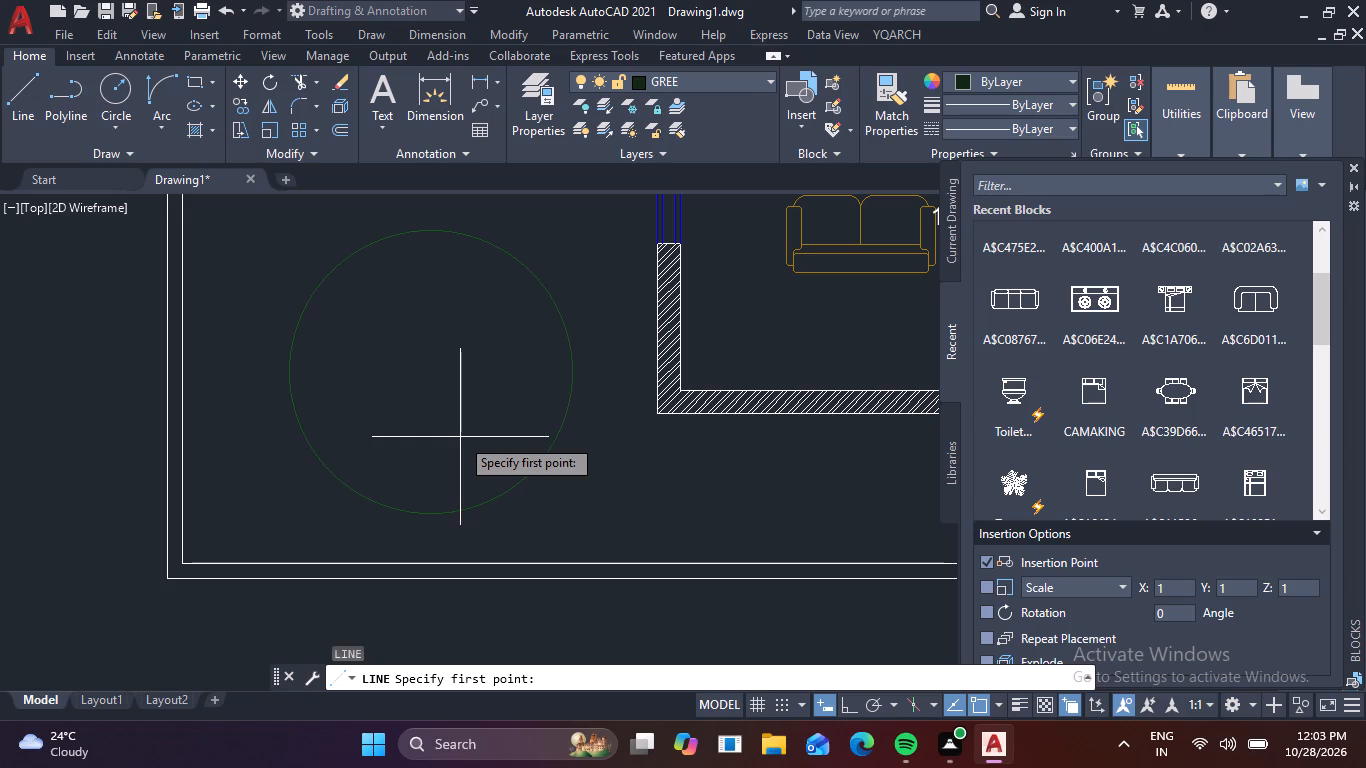
left_click(432, 225)
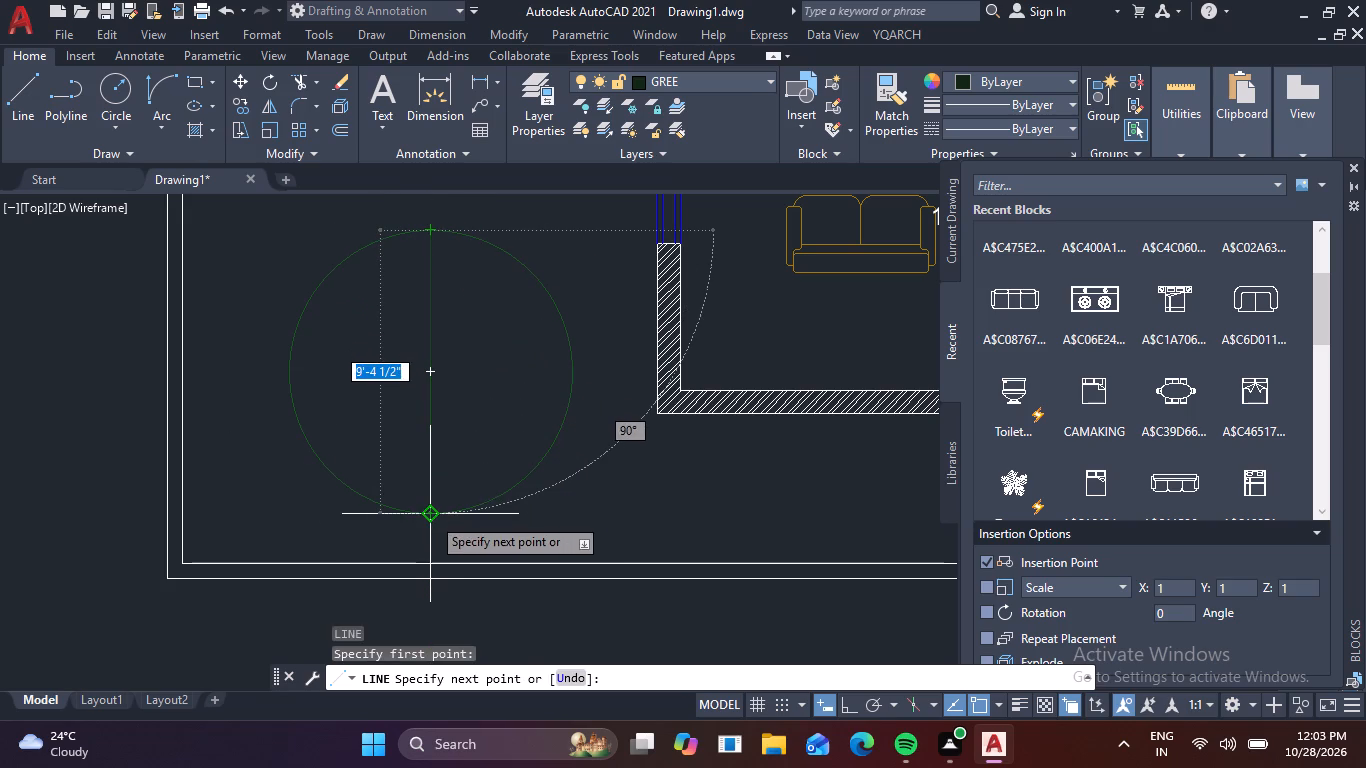
left_click(431, 516)
key("space")
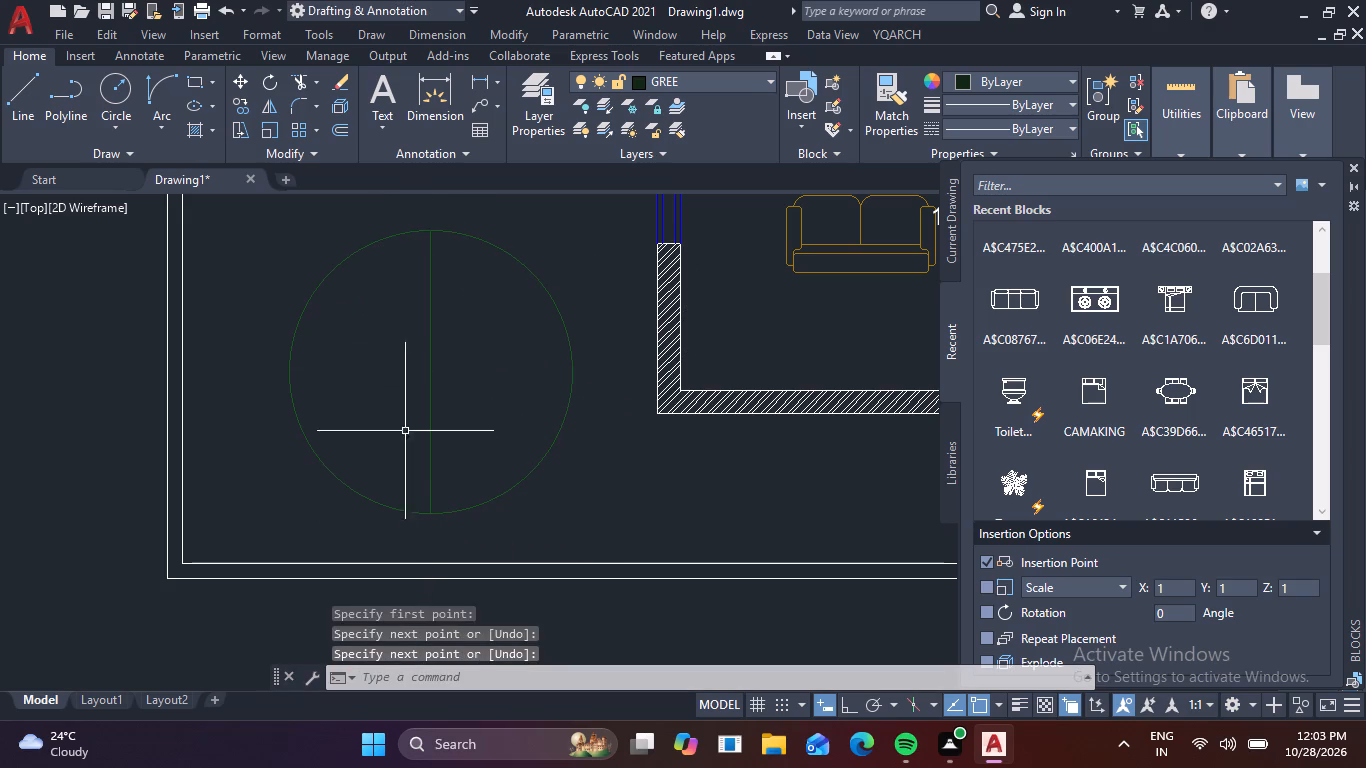
key("space")
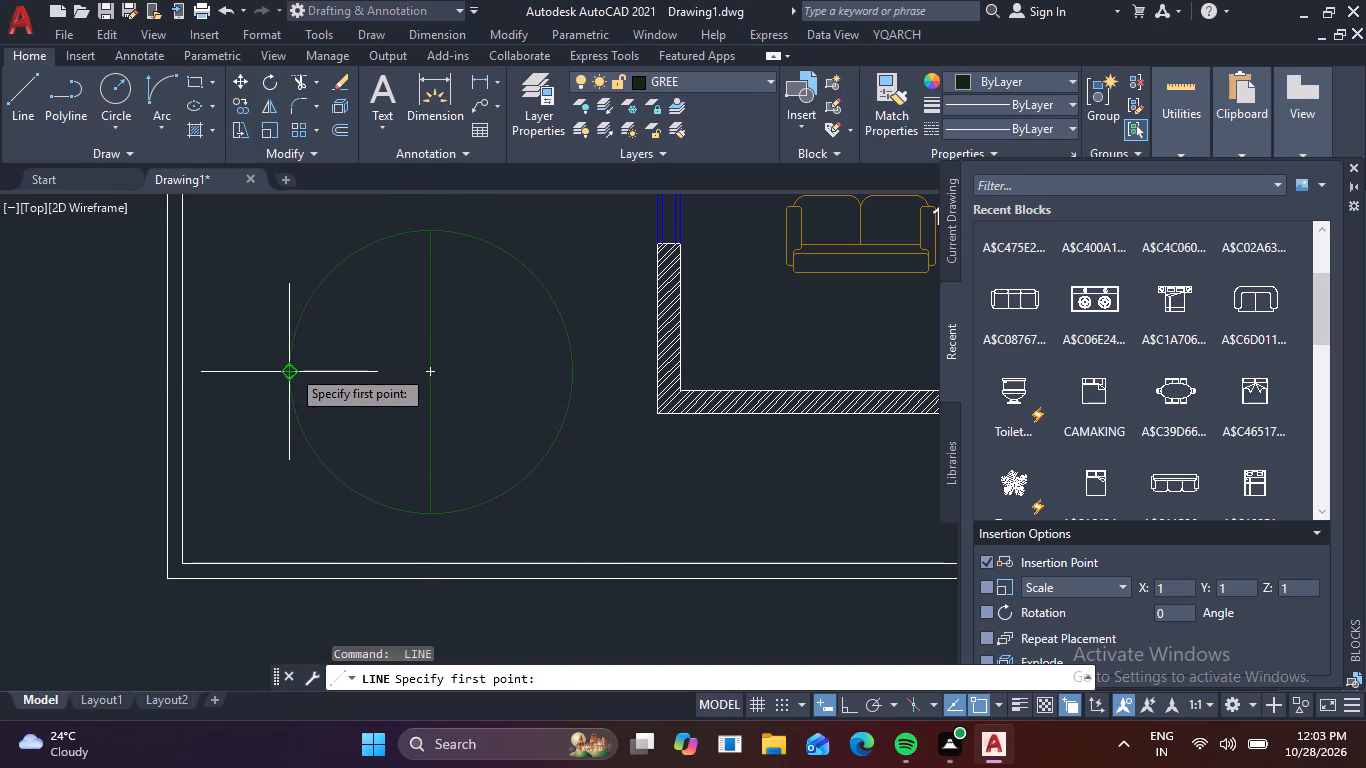
left_click(291, 368)
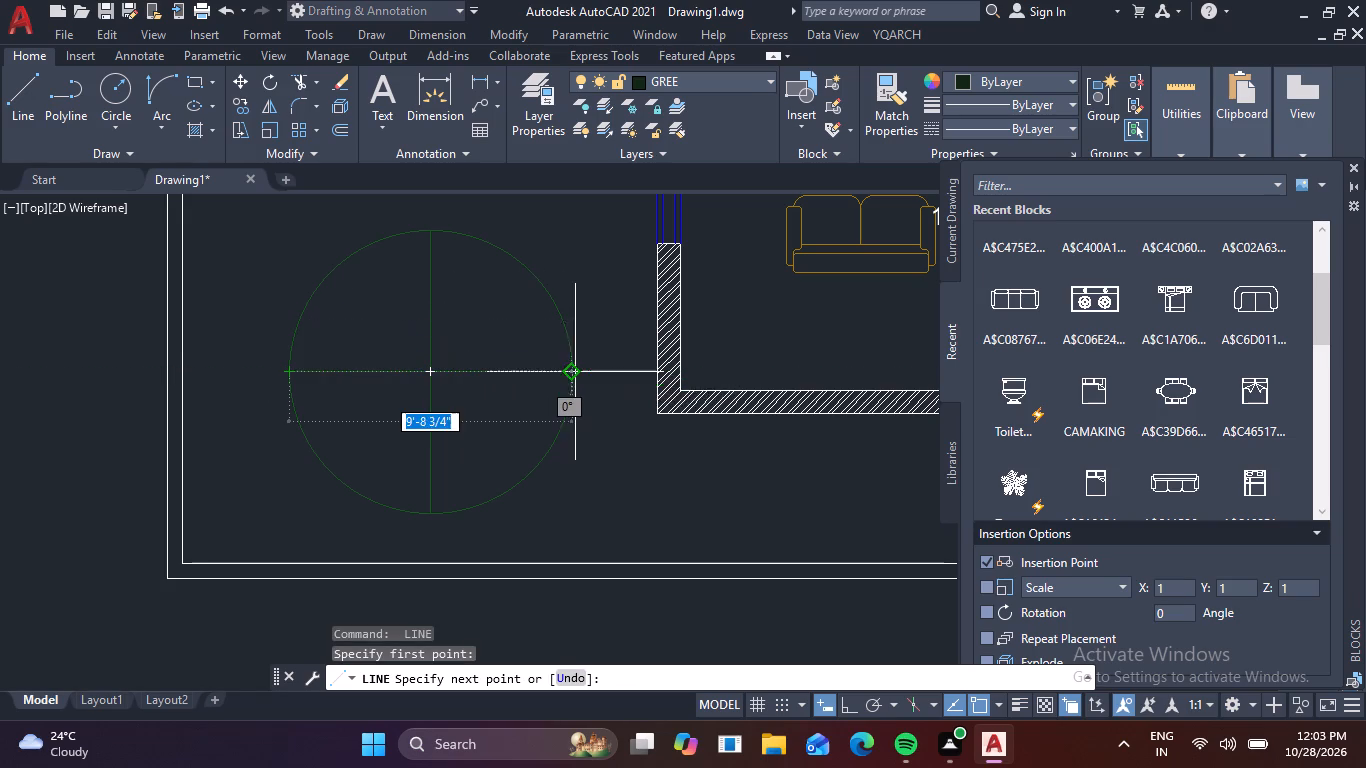
left_click(565, 373)
key("space")
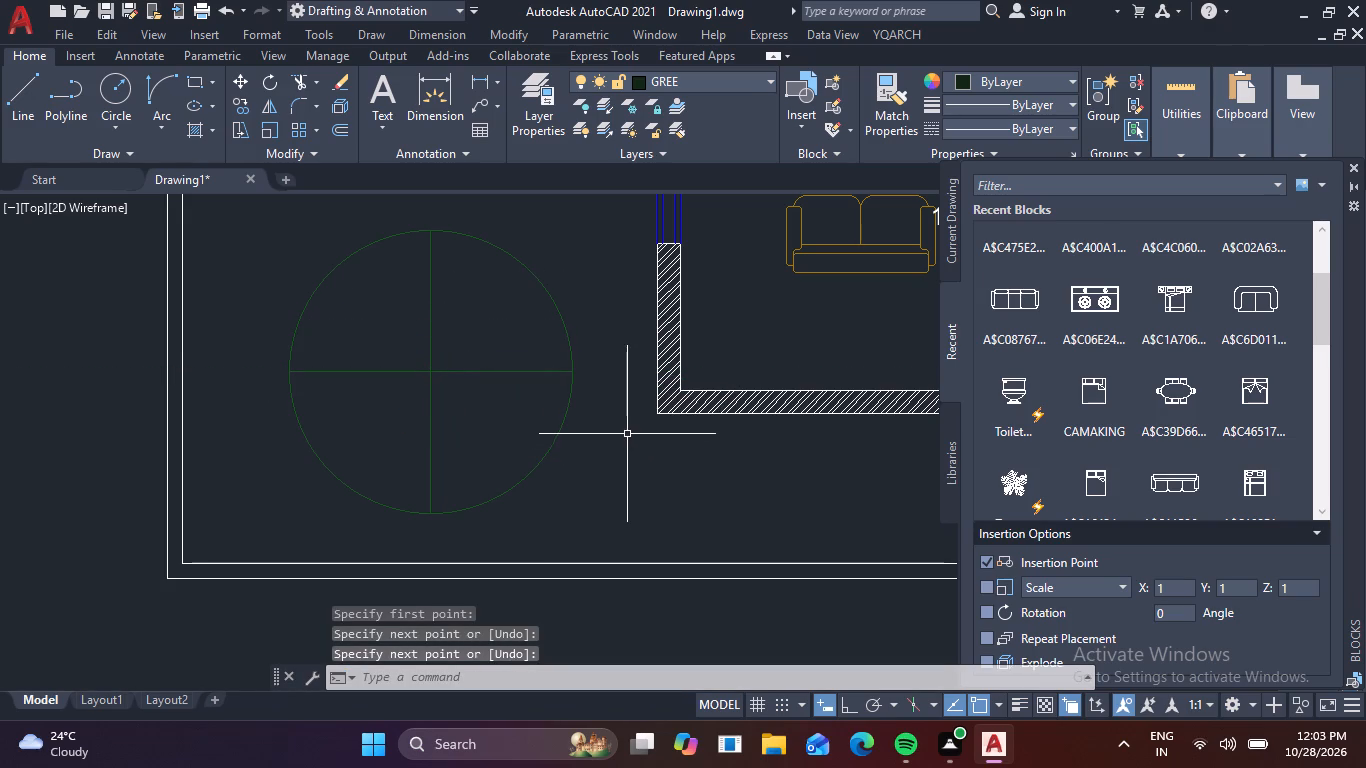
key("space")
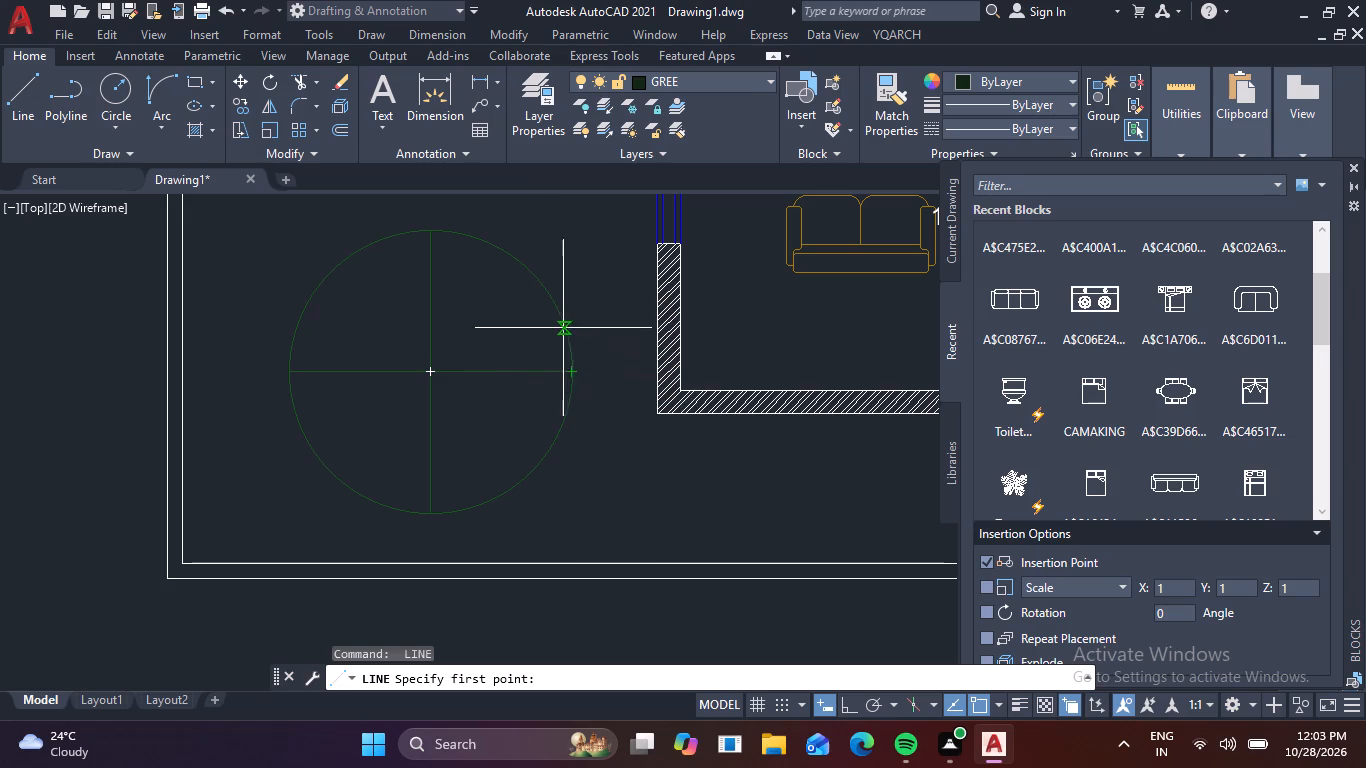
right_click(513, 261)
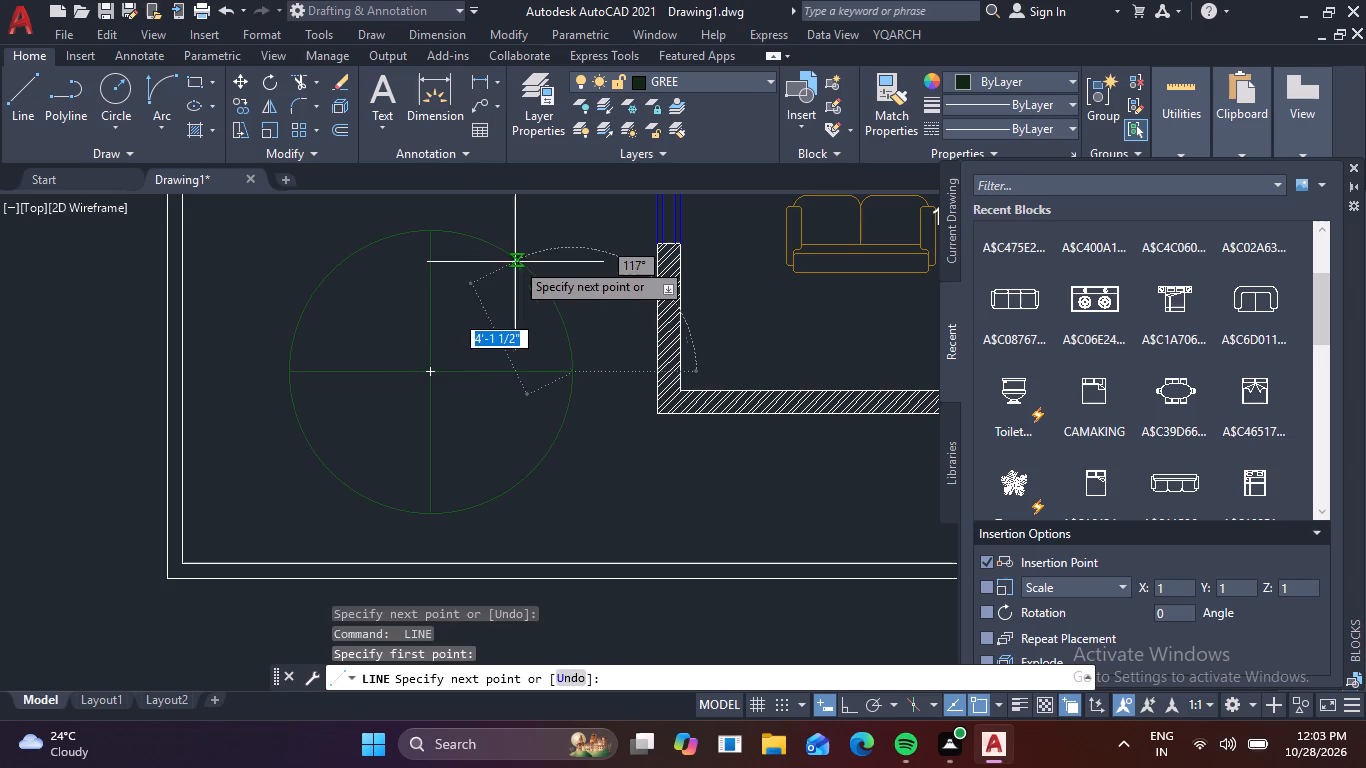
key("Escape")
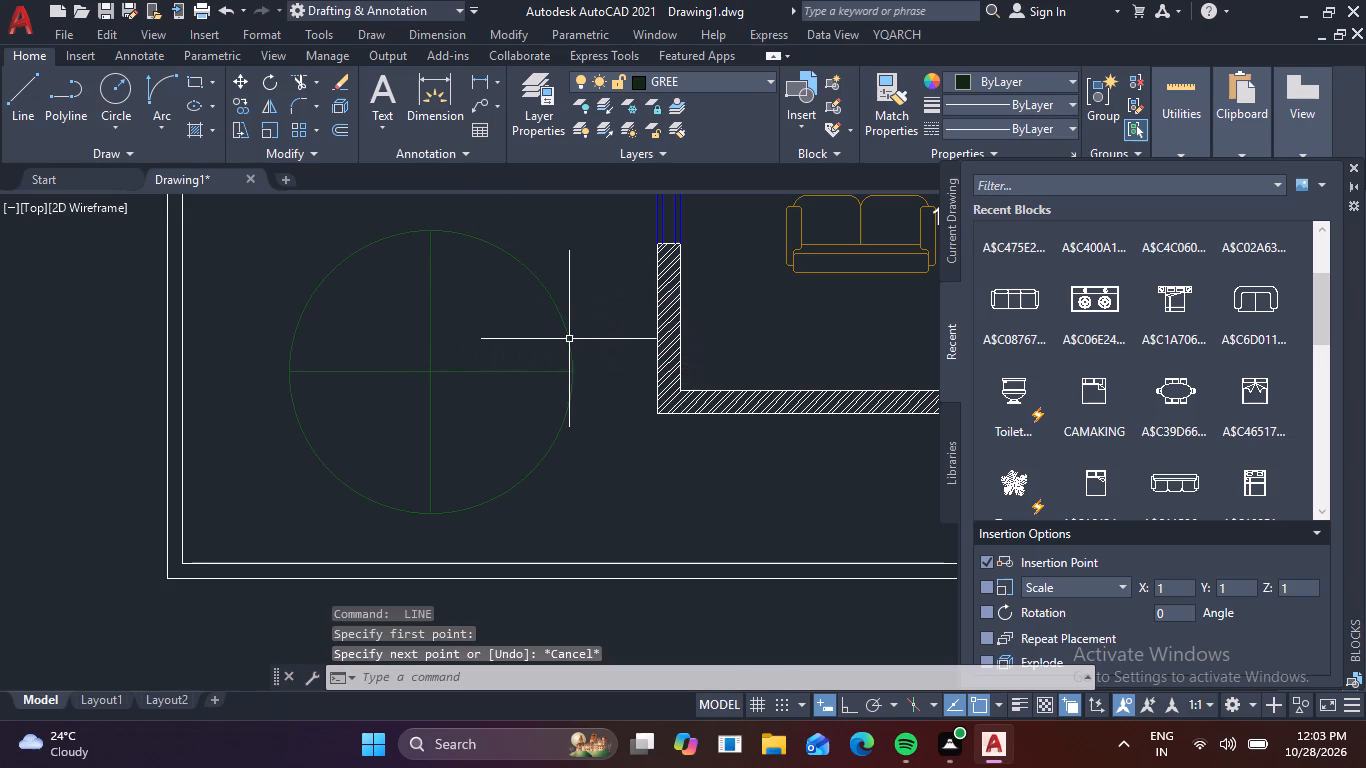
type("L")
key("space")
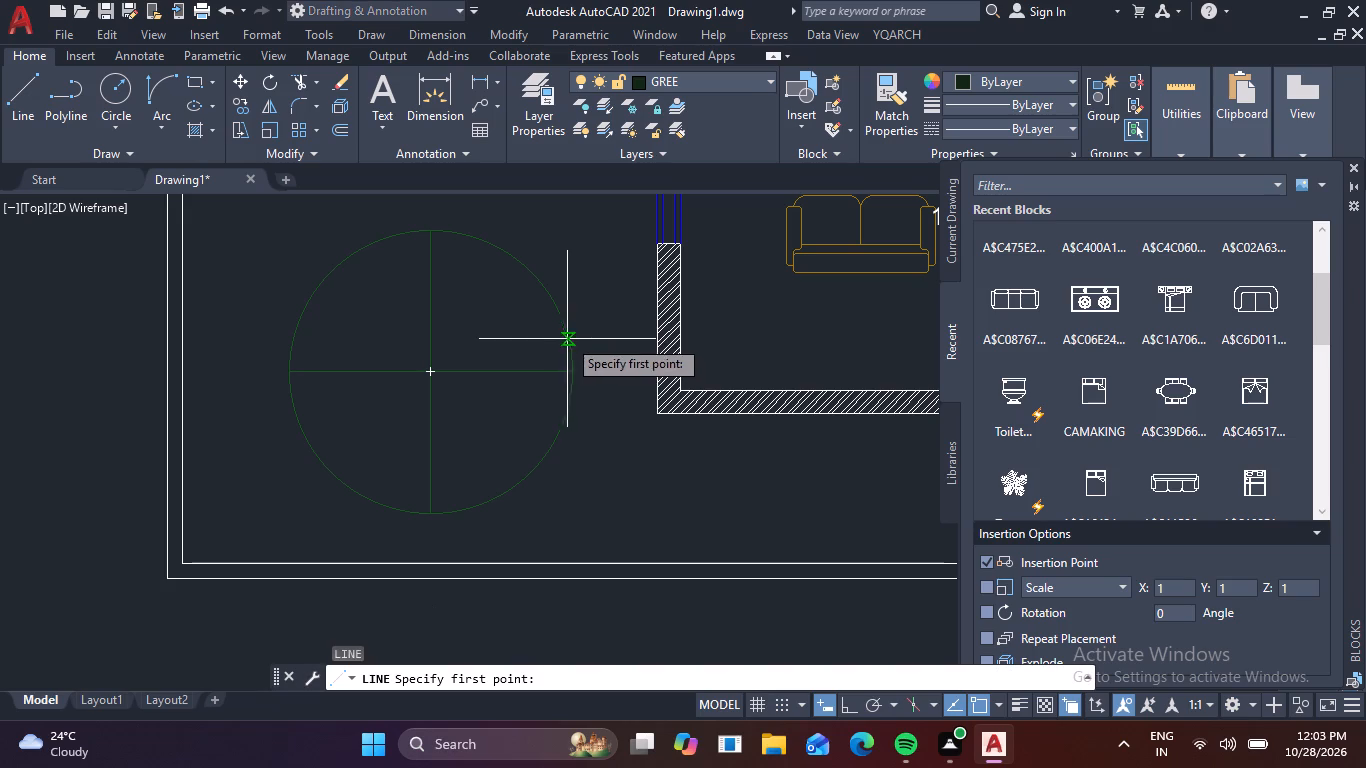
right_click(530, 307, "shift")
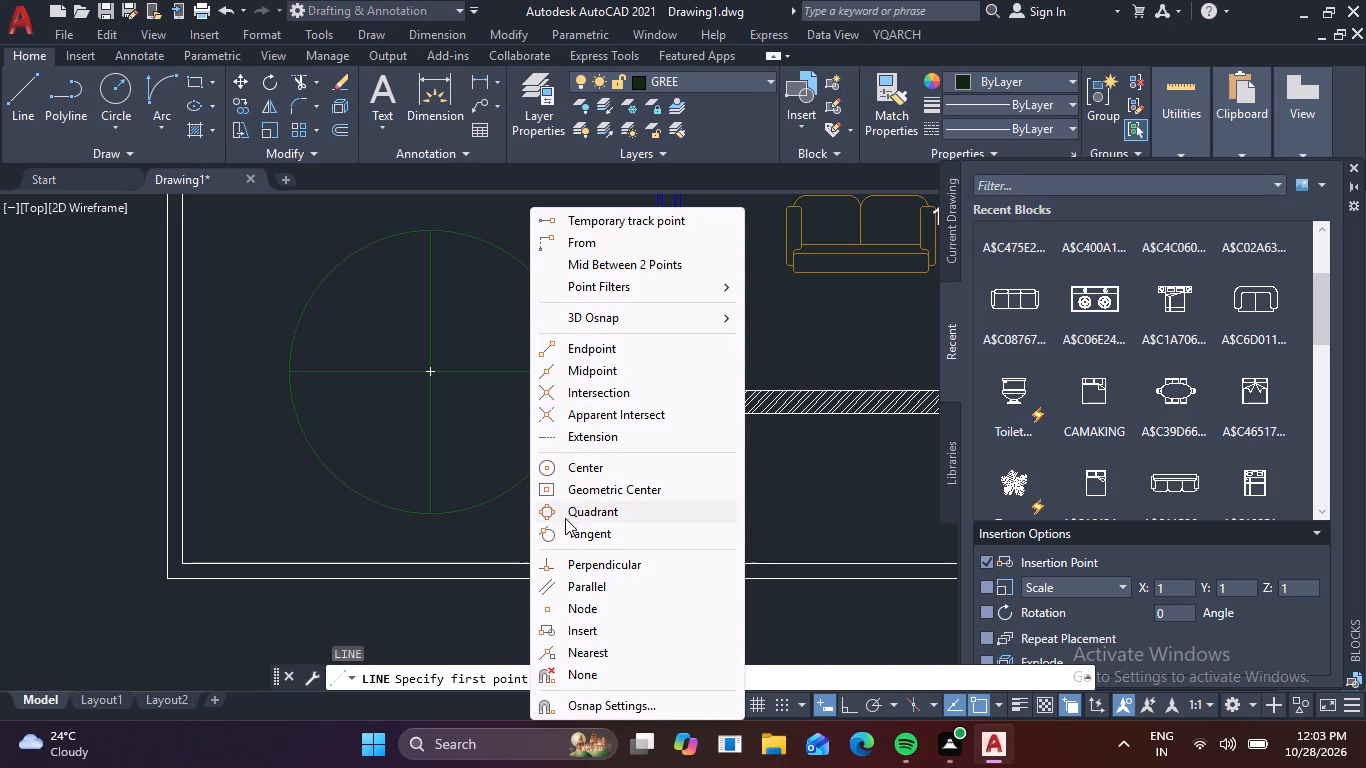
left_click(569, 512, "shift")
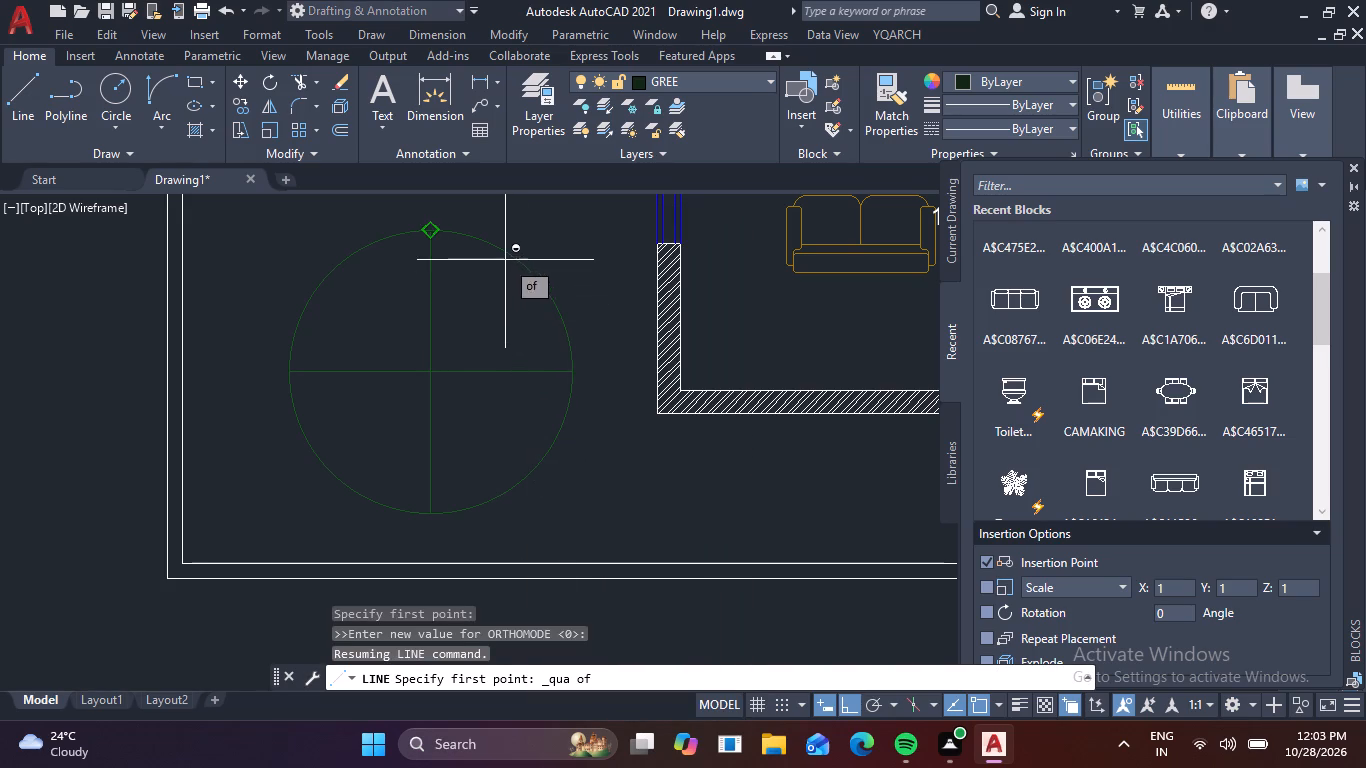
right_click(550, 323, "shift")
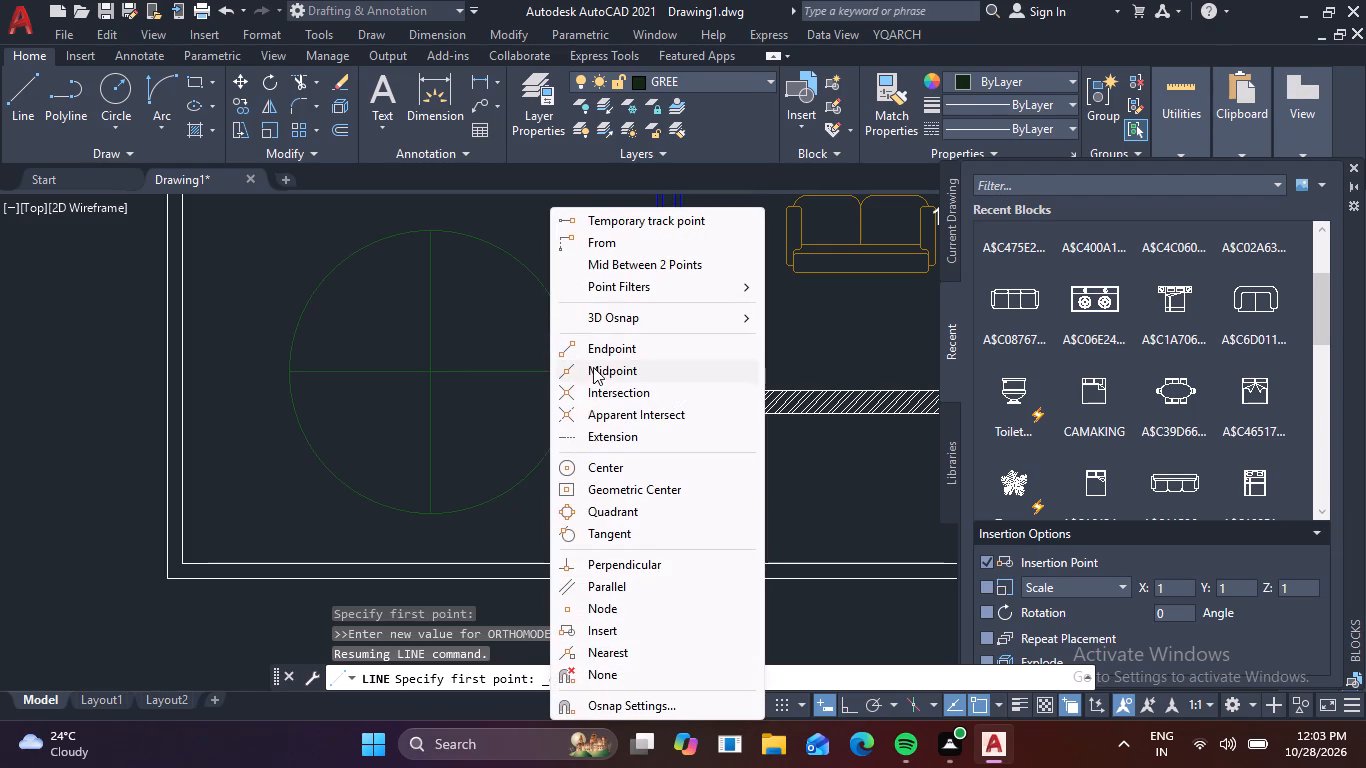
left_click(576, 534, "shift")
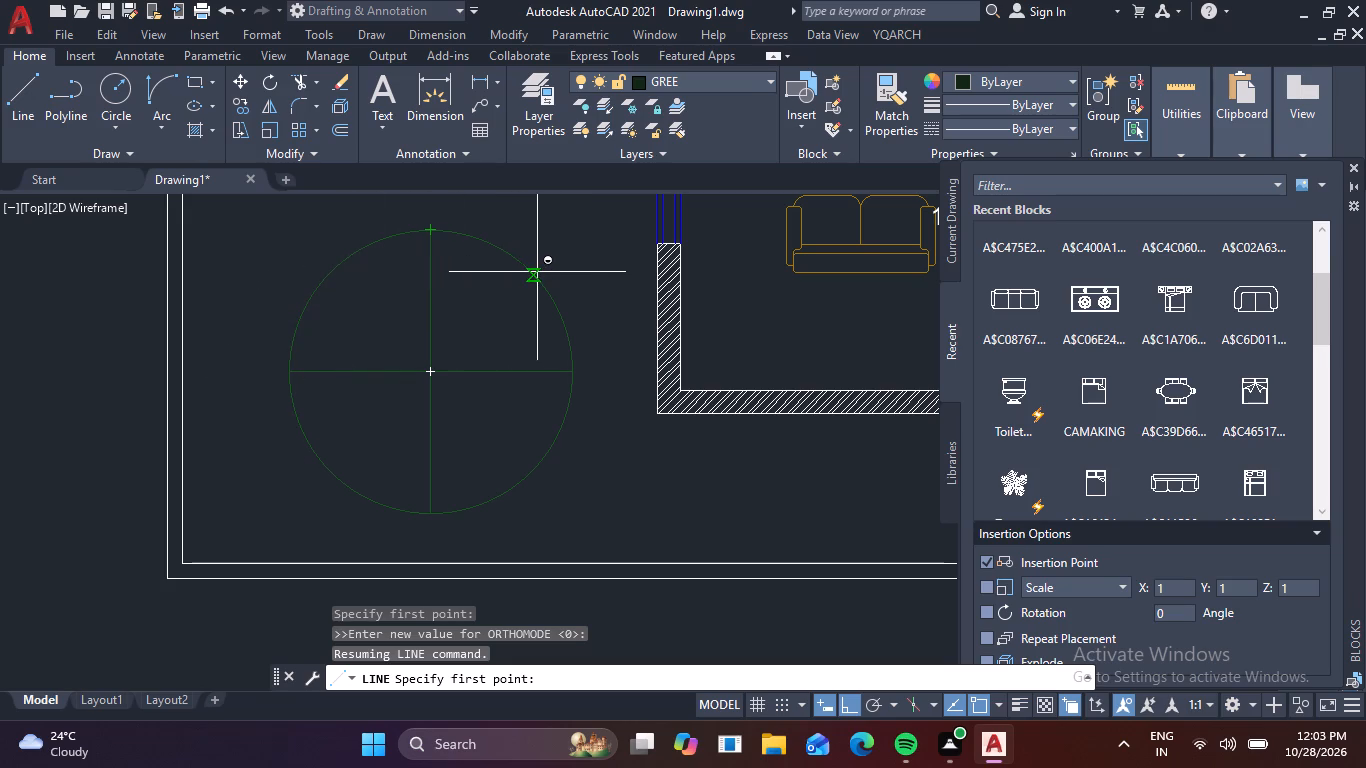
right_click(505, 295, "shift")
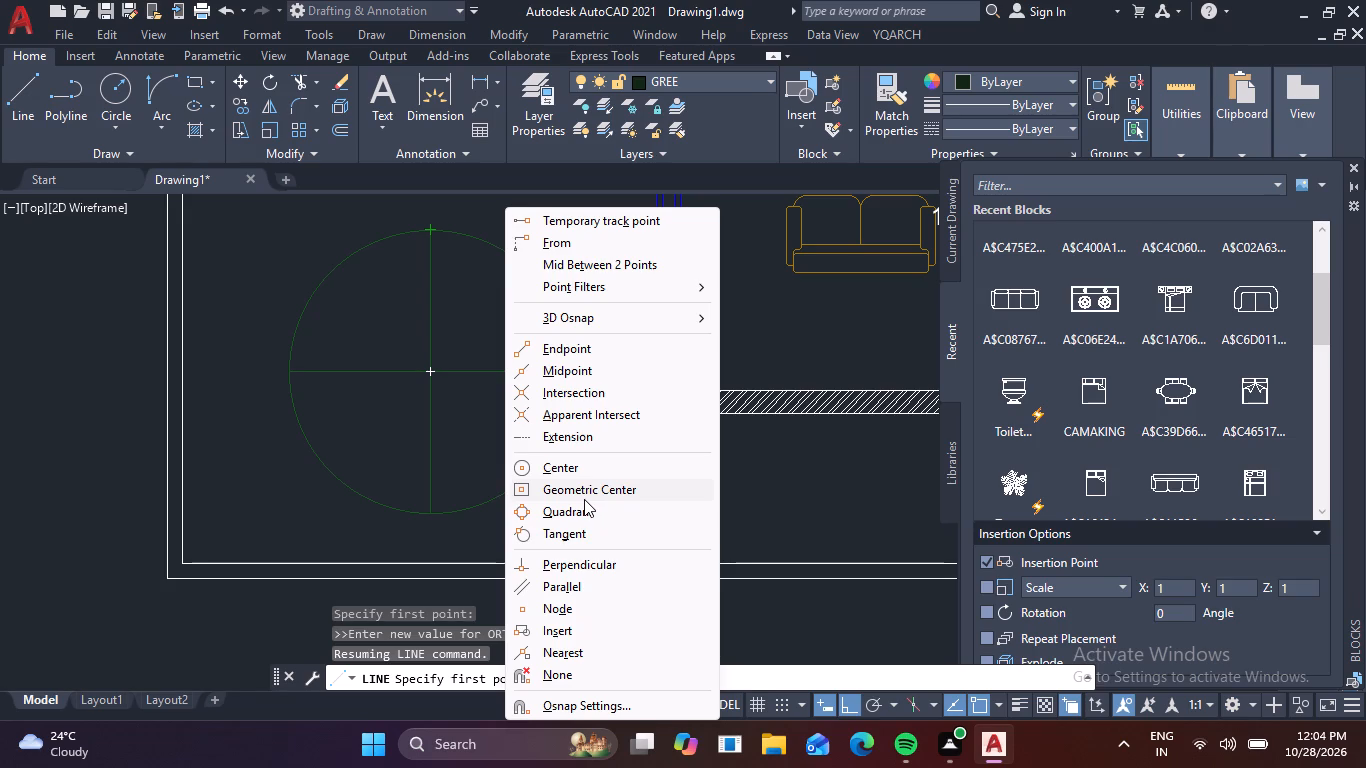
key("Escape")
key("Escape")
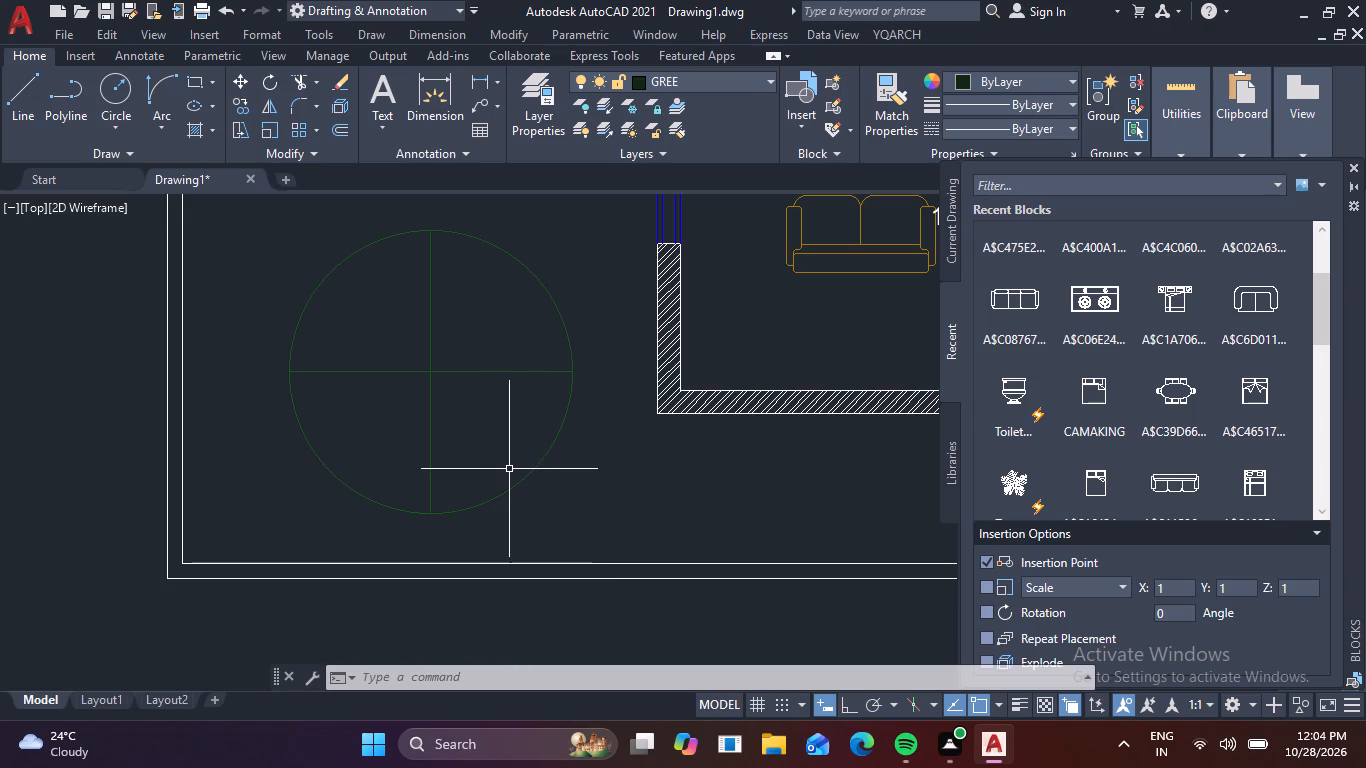
Array the two crossing diameter lines in a polar pattern about the circle's centre.
left_click_drag(458, 400, 449, 394)
left_click(382, 347)
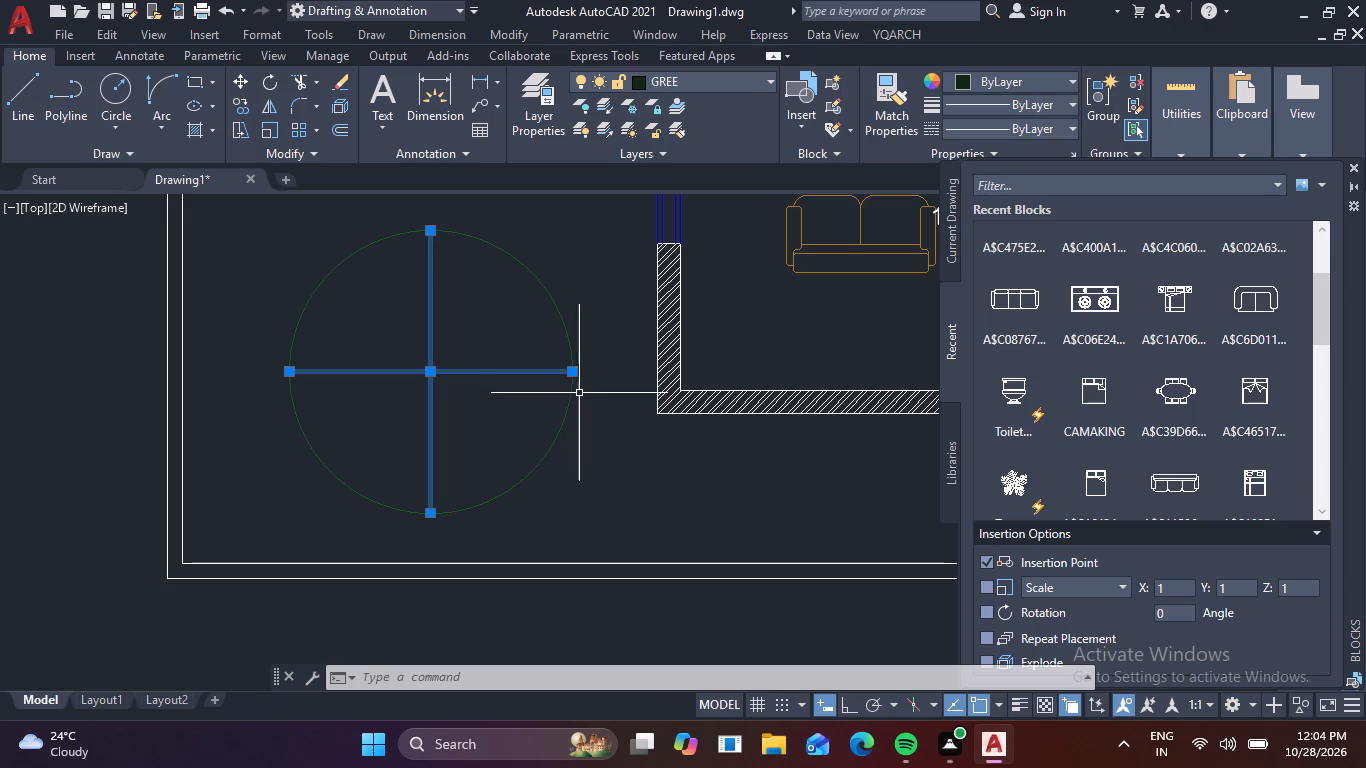
key("a")
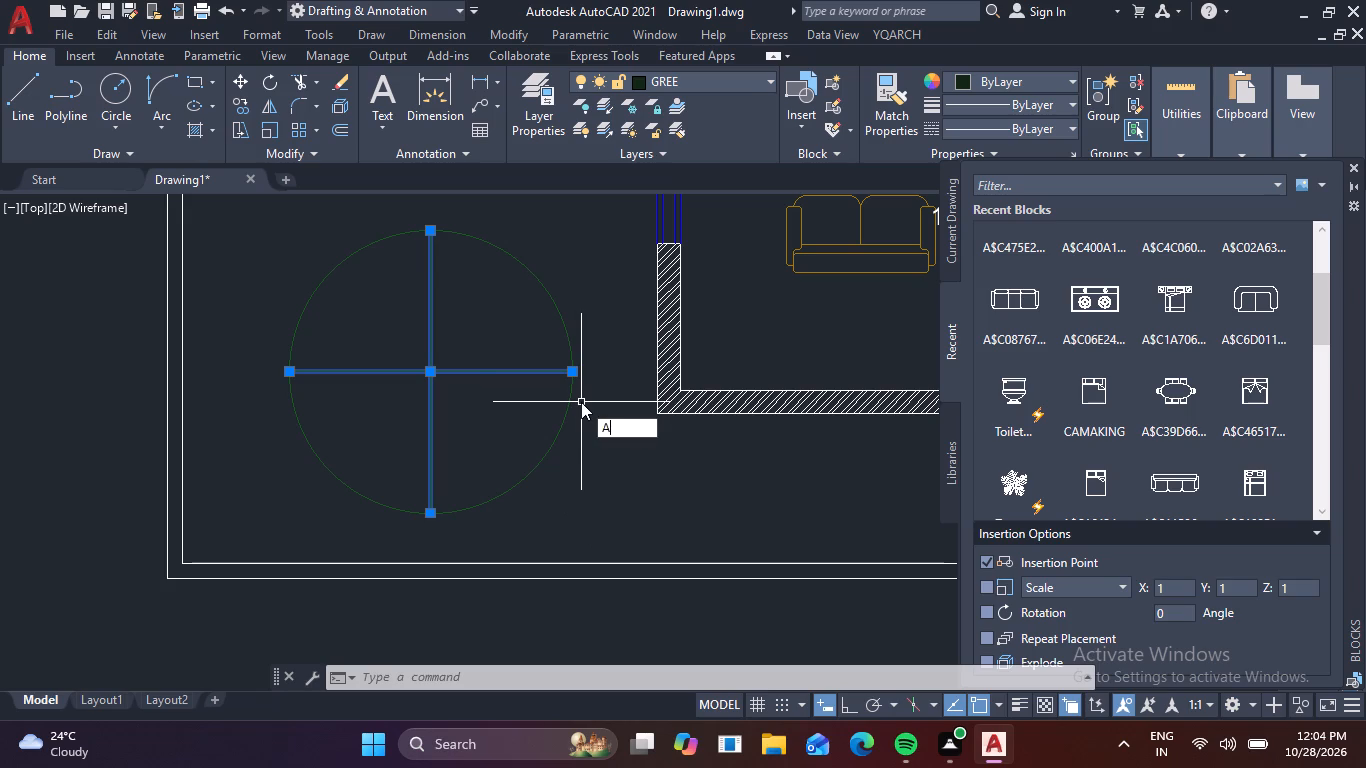
key("r")
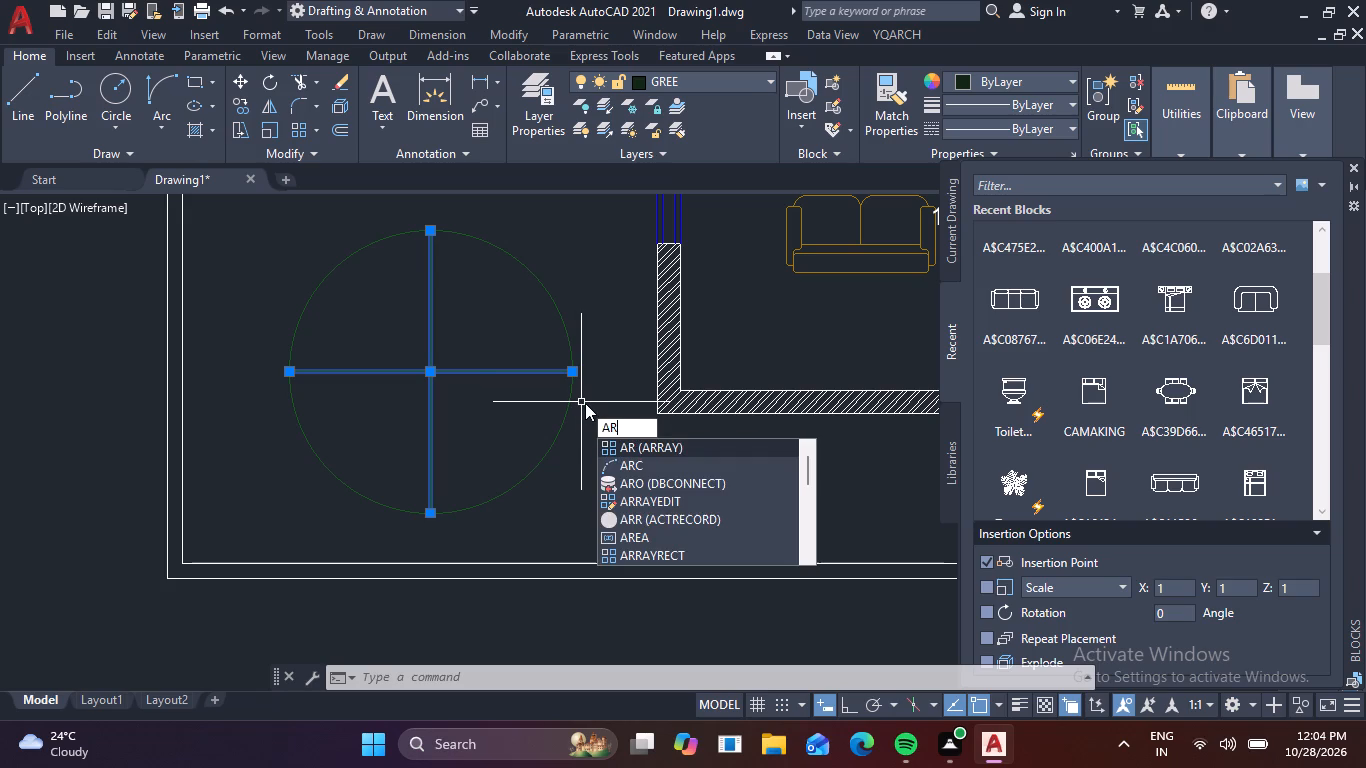
key("space")
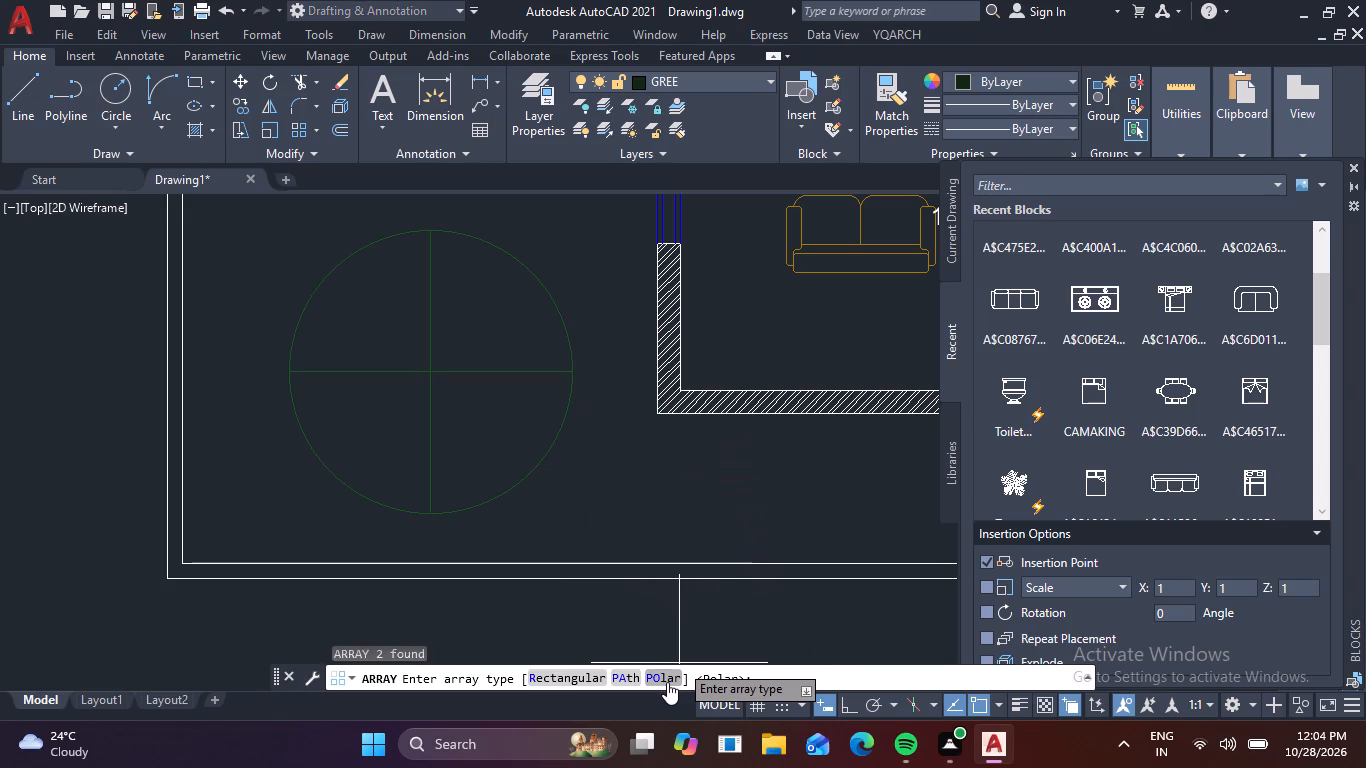
left_click(668, 682)
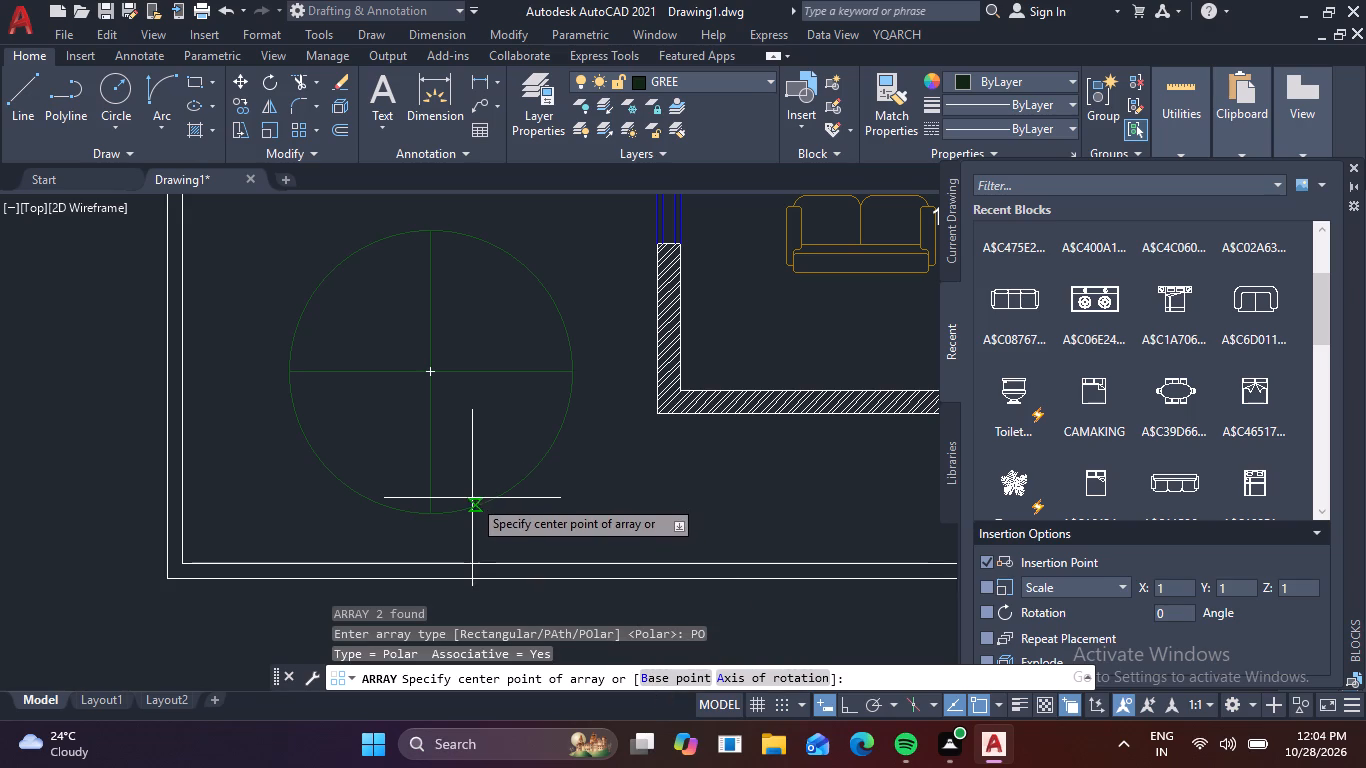
left_click(436, 367)
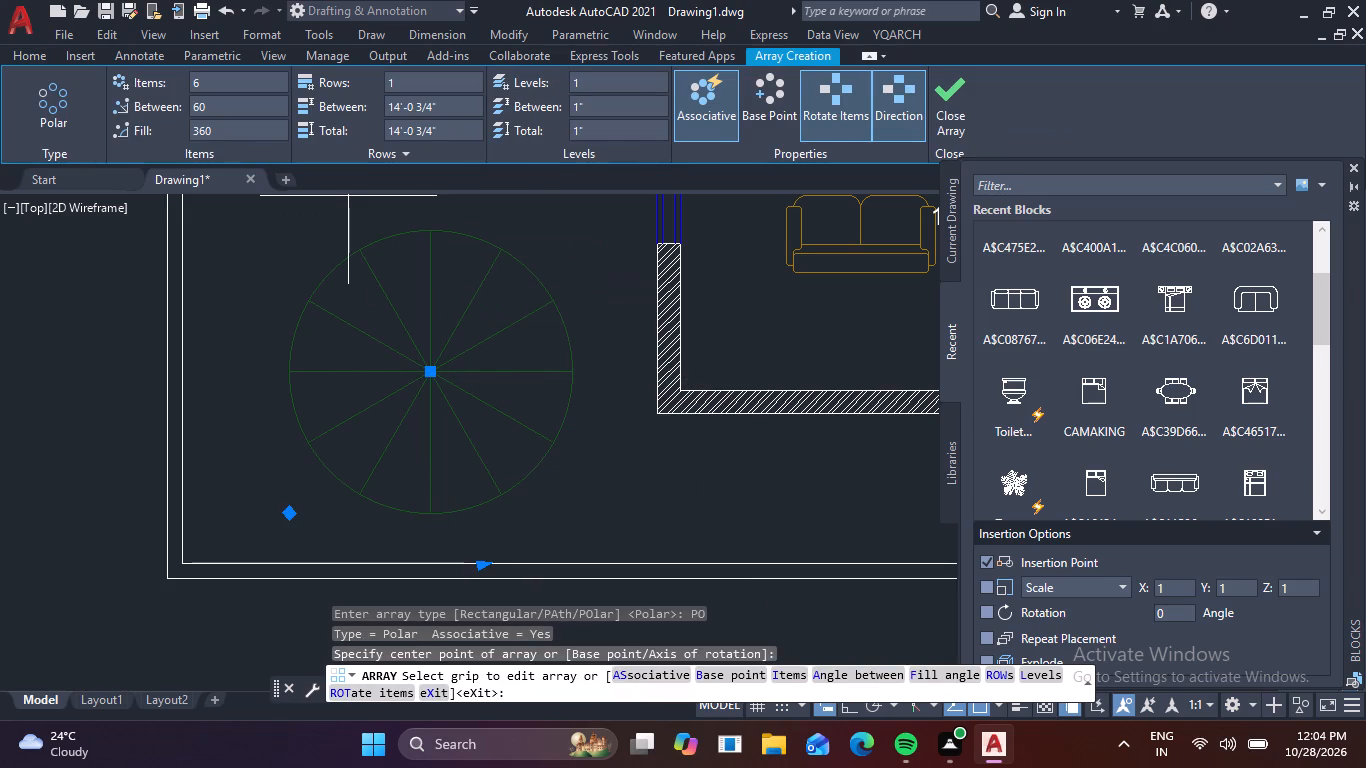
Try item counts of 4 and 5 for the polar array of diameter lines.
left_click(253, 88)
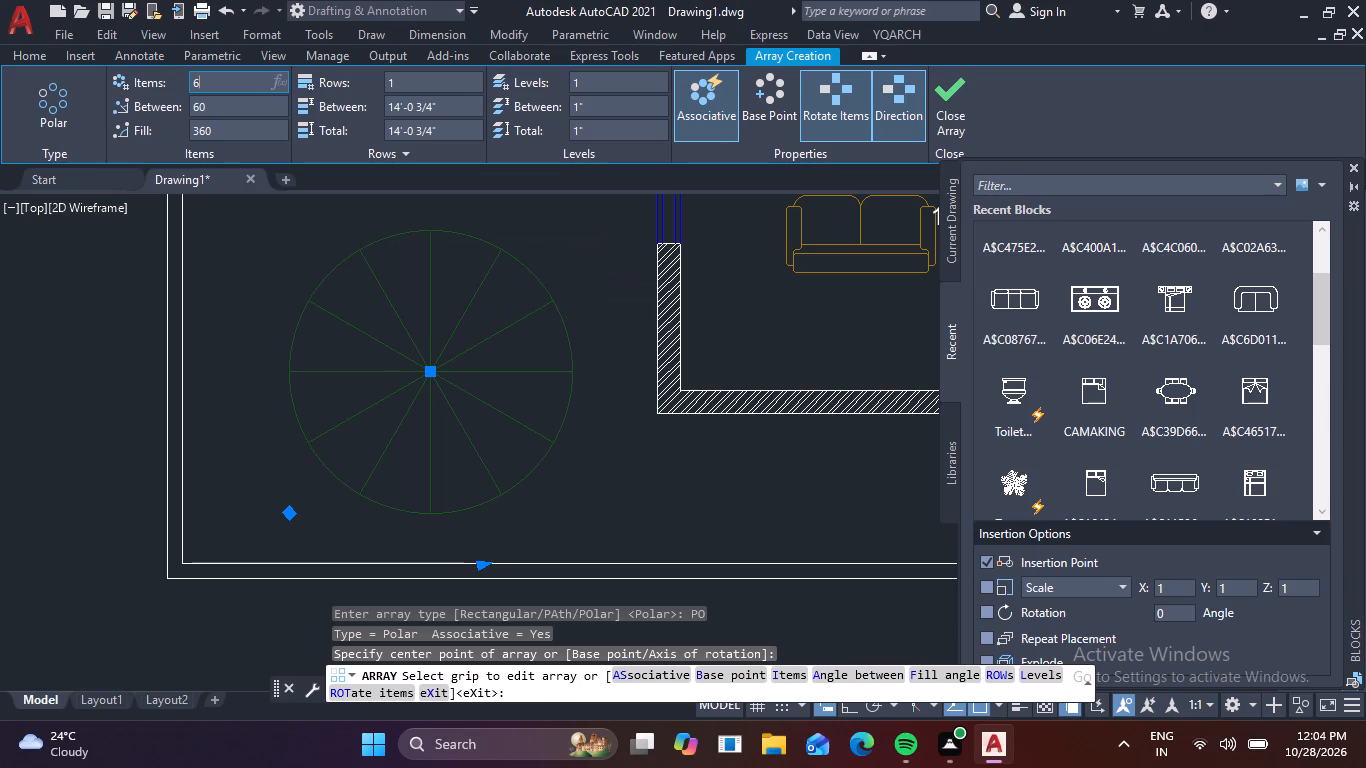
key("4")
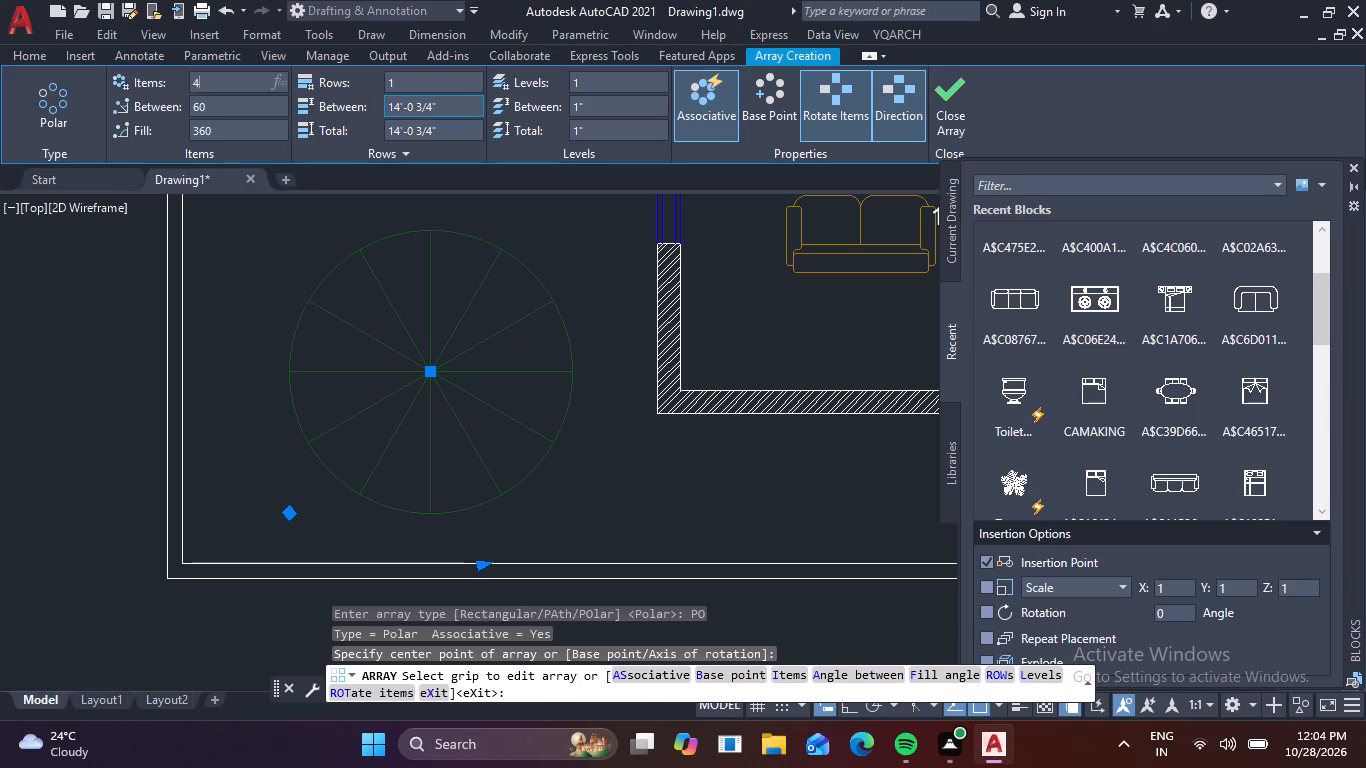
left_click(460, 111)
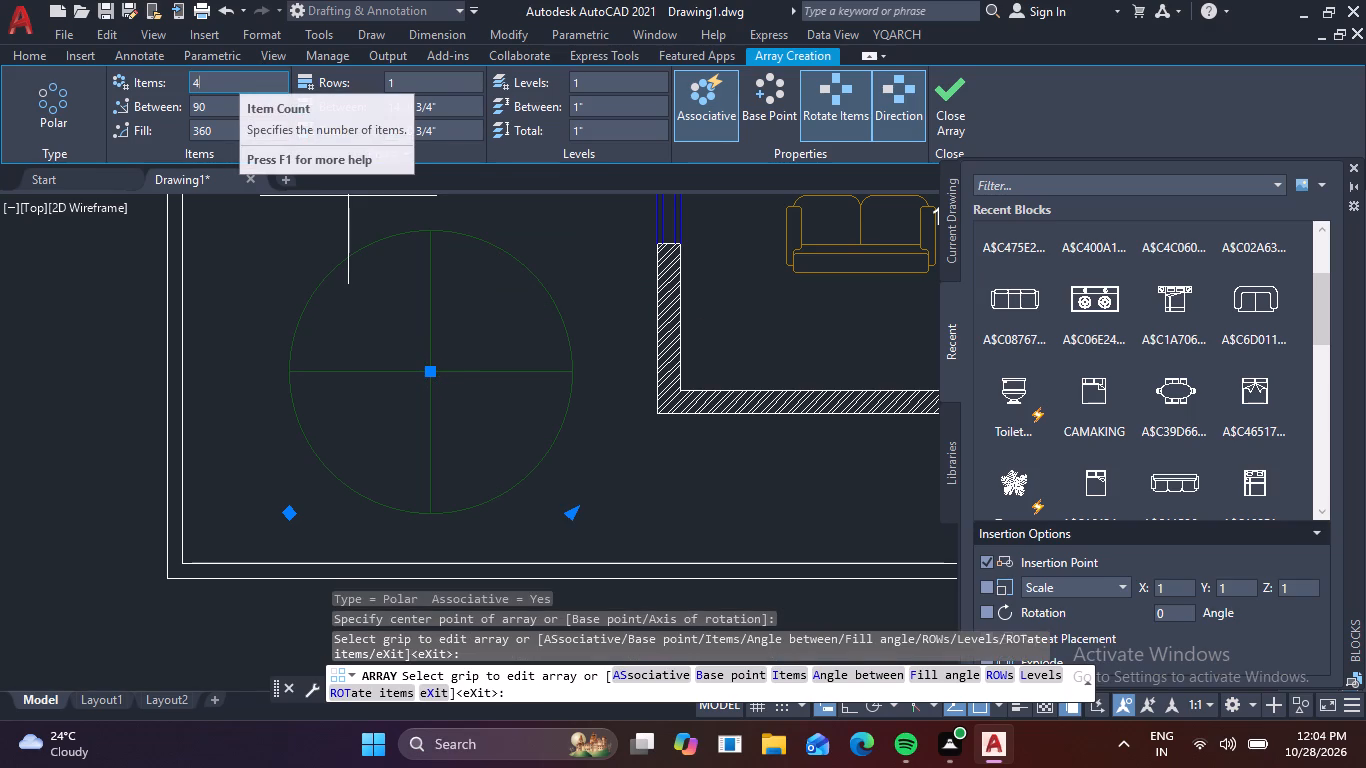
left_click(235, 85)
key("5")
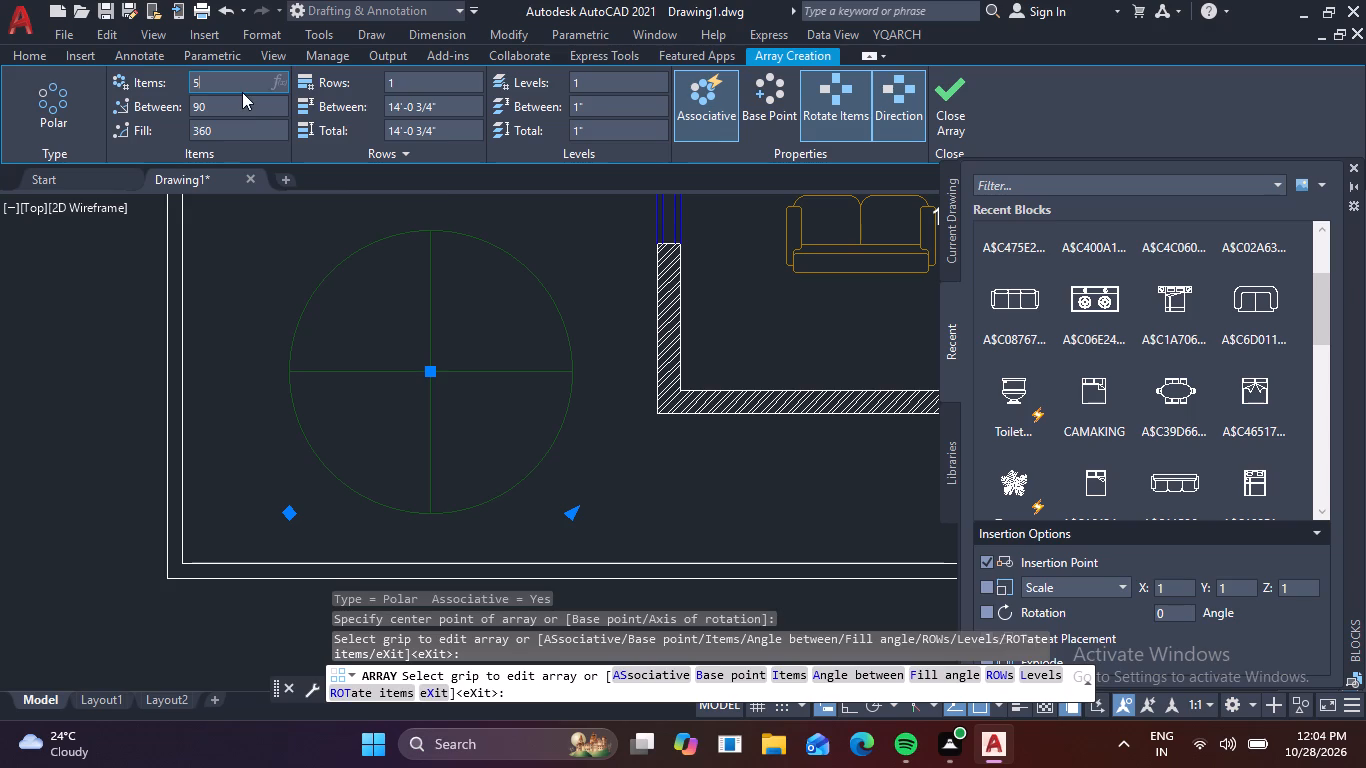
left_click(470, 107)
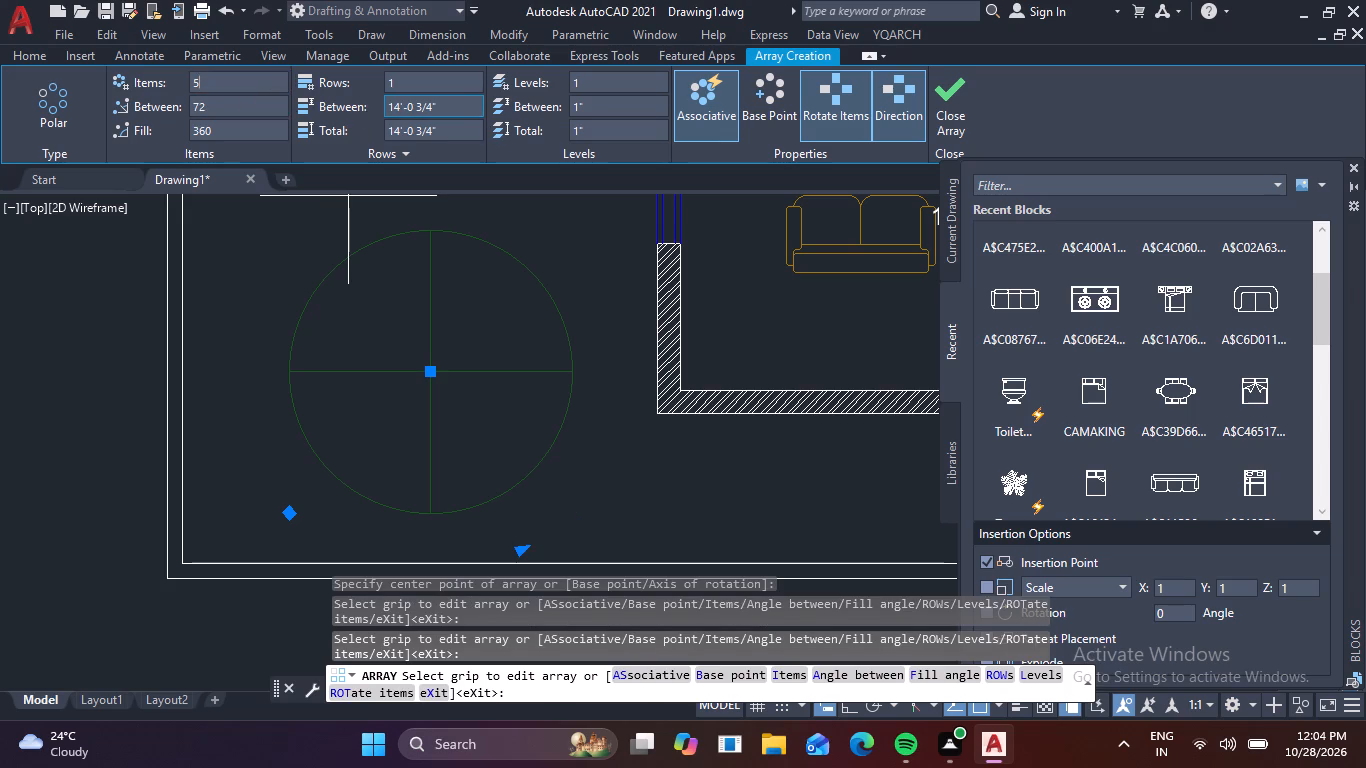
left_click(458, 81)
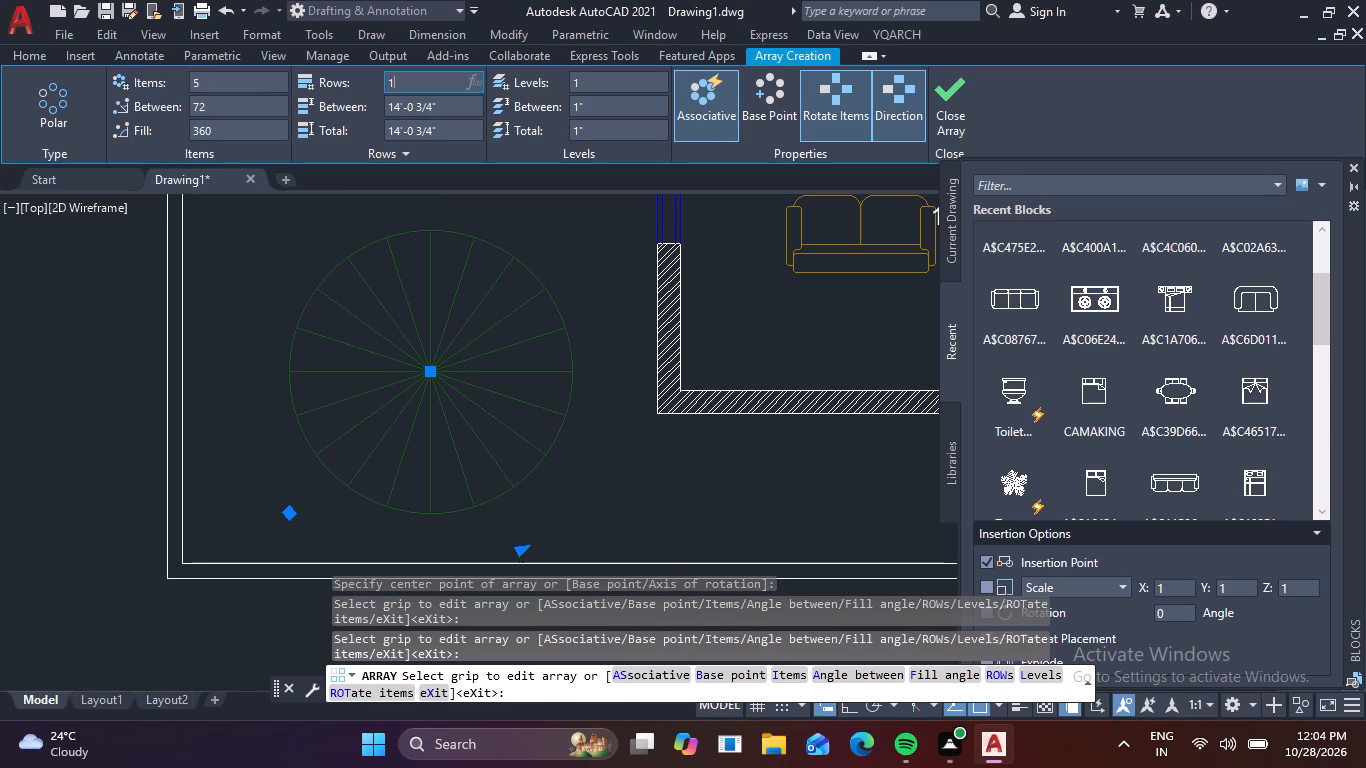
Set the polar array's item count to 4.
left_click(259, 77)
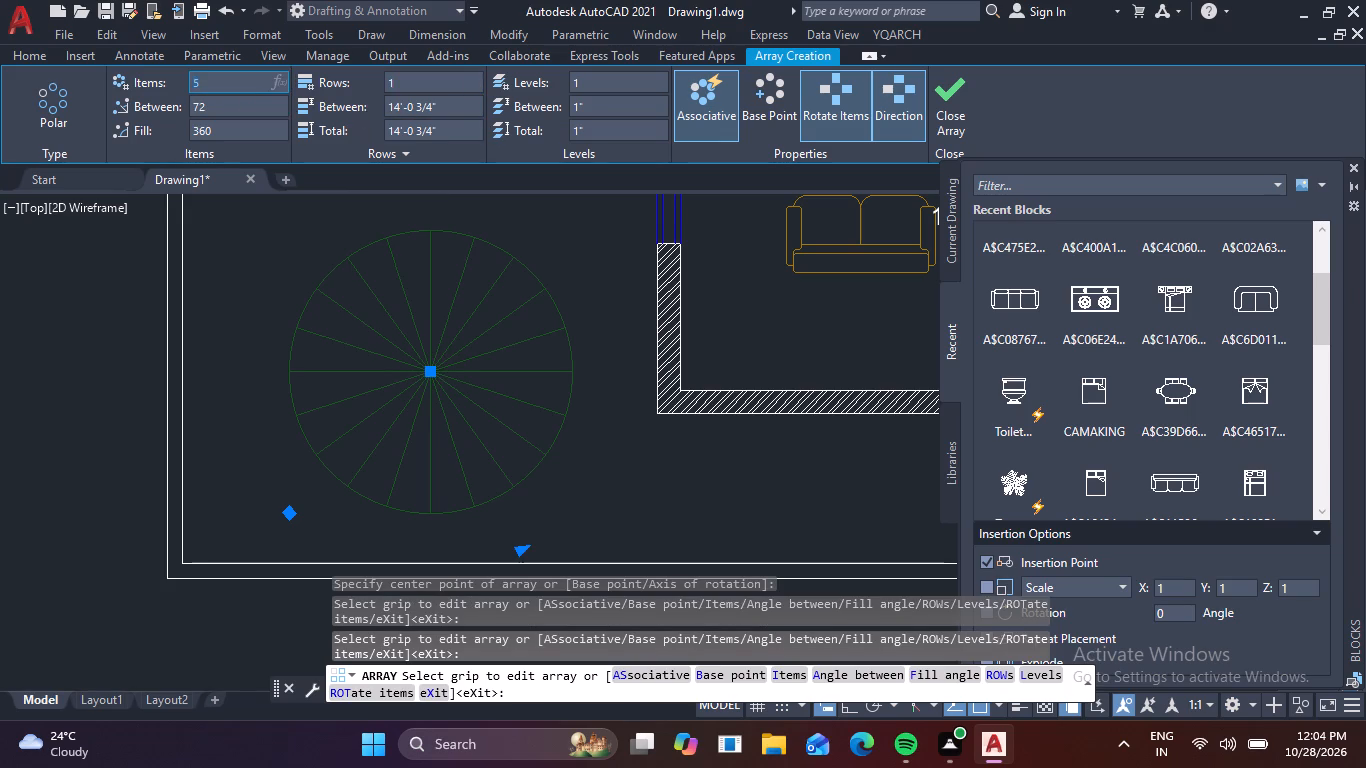
key("BackSpace")
key("4")
left_click(428, 81)
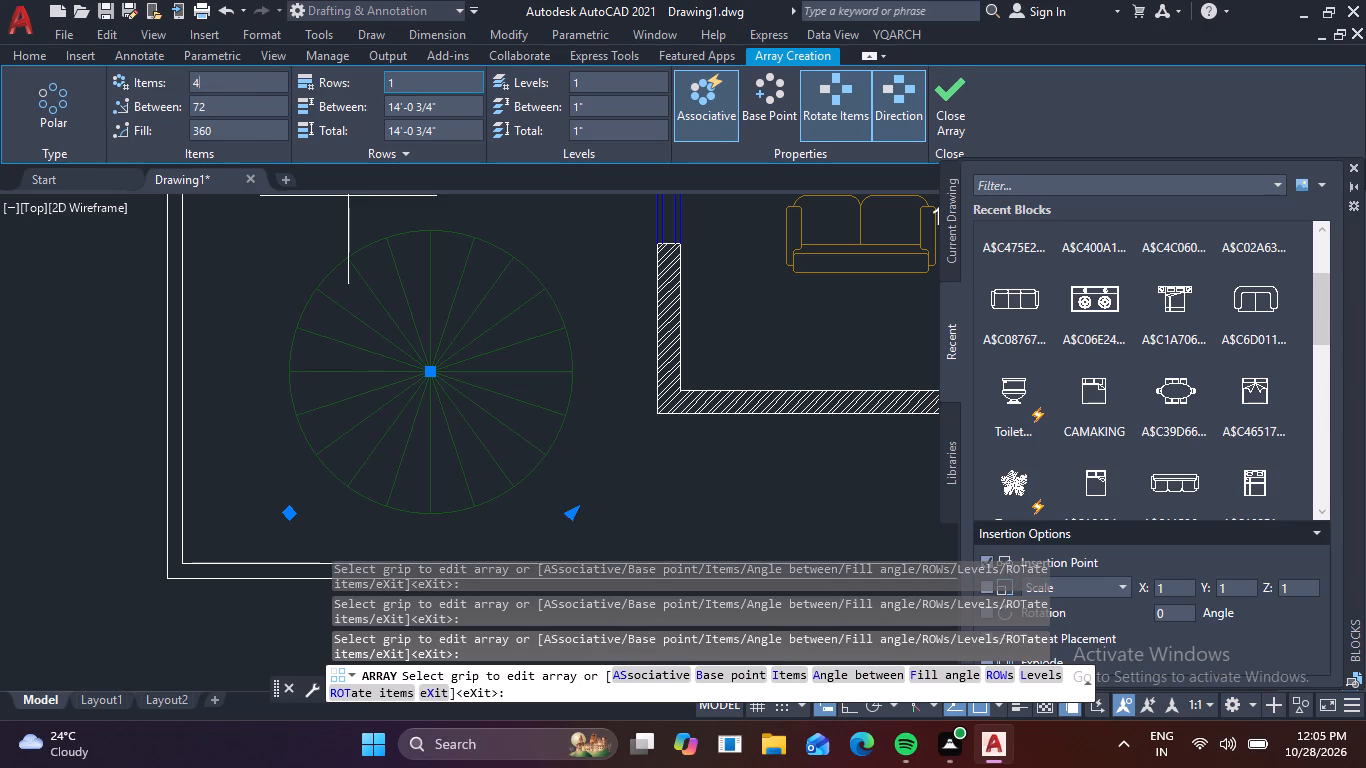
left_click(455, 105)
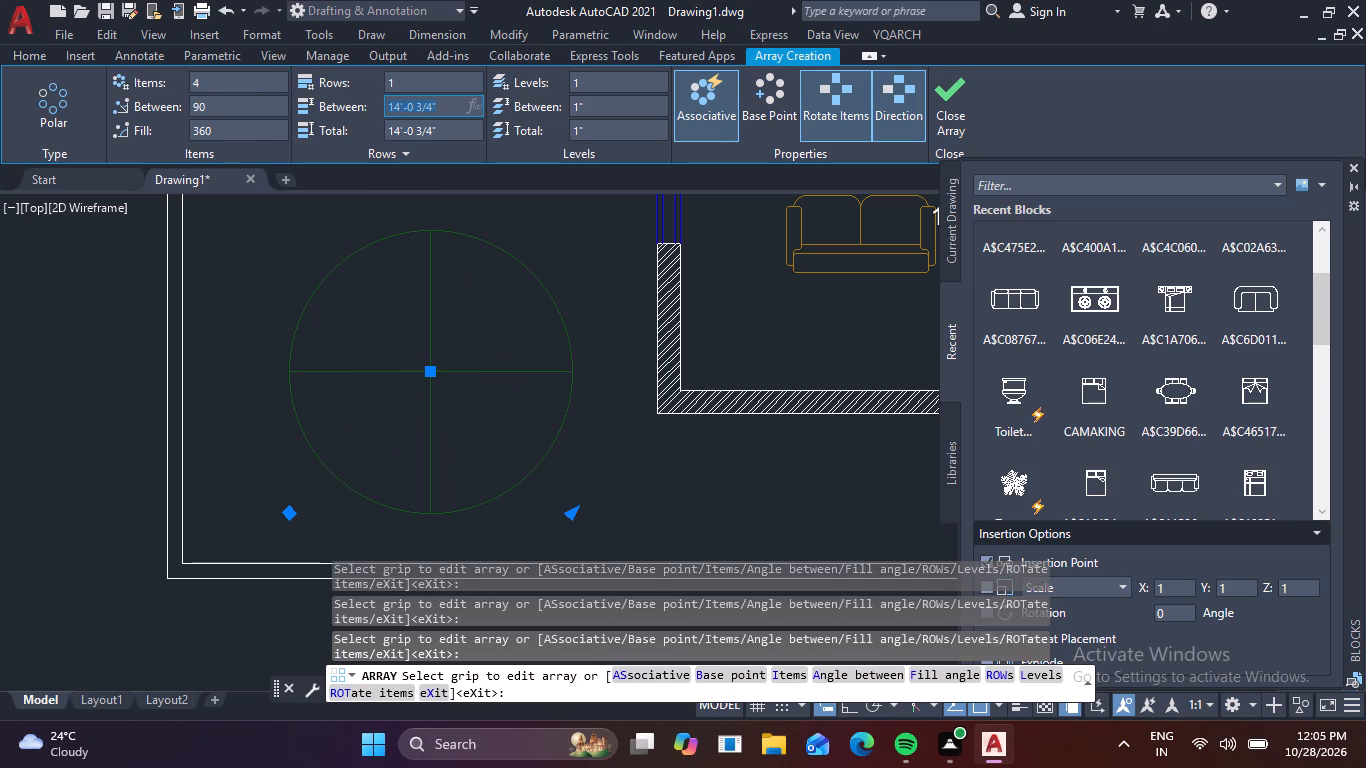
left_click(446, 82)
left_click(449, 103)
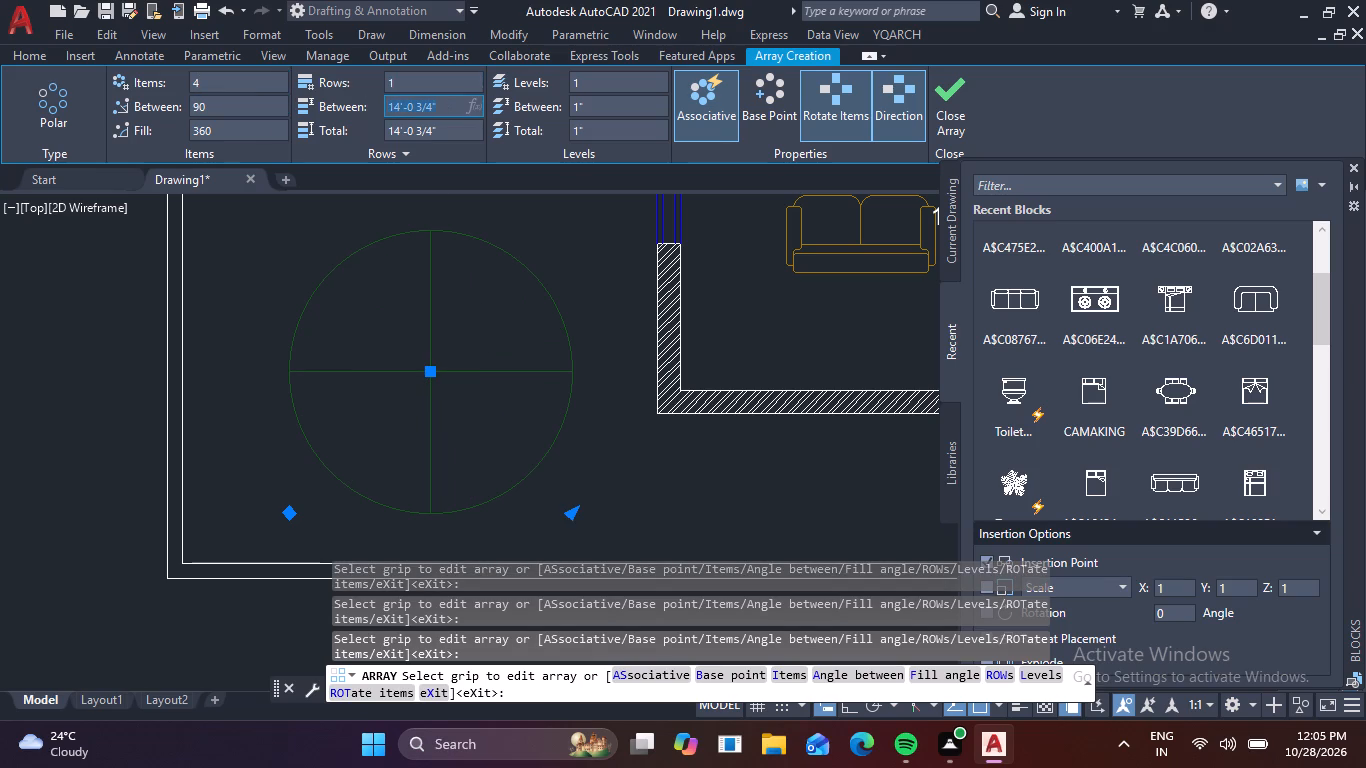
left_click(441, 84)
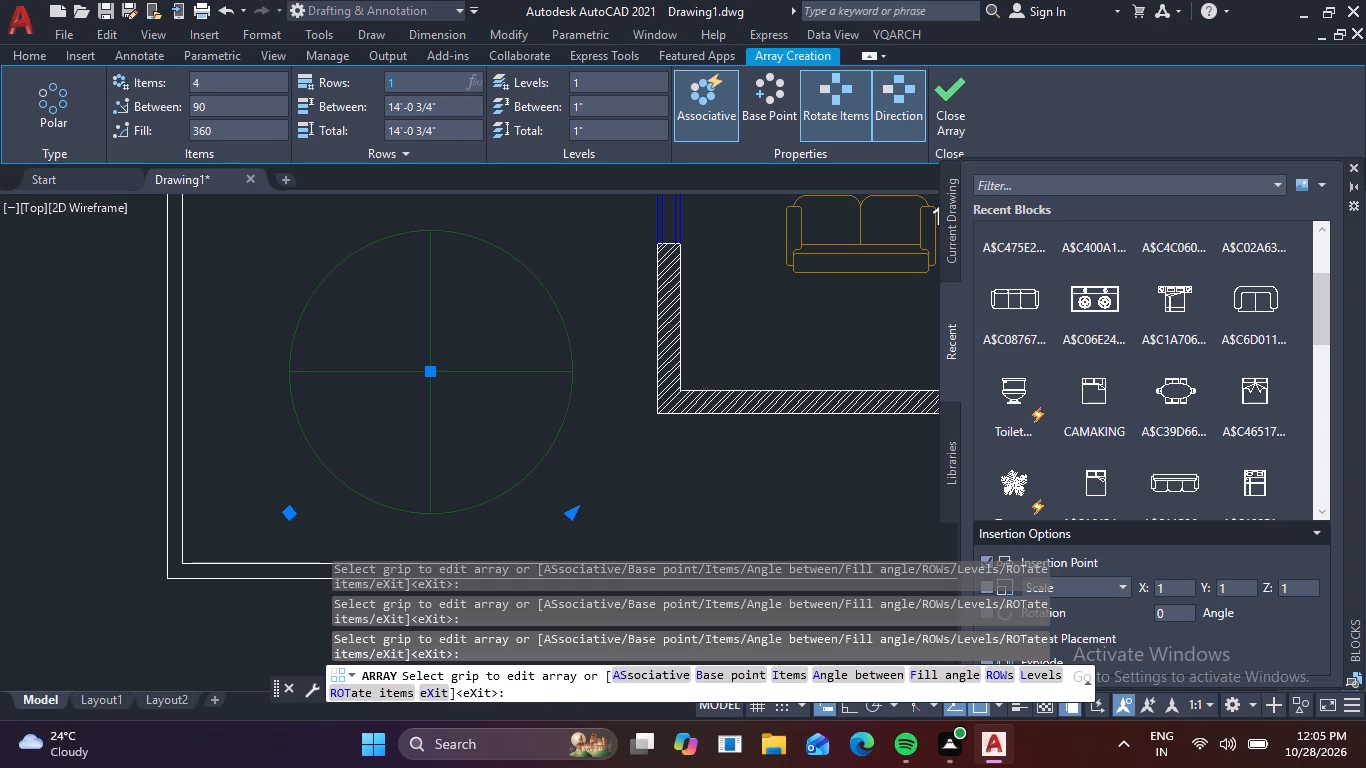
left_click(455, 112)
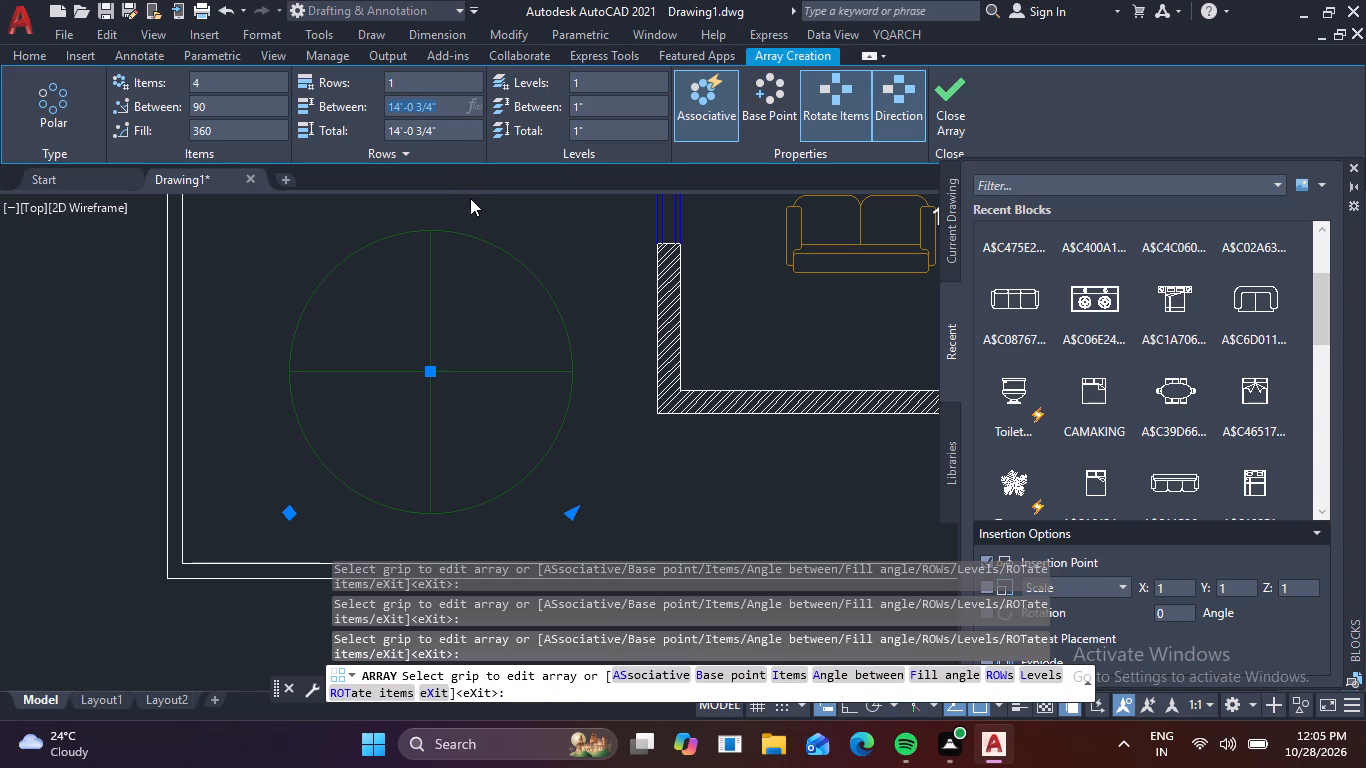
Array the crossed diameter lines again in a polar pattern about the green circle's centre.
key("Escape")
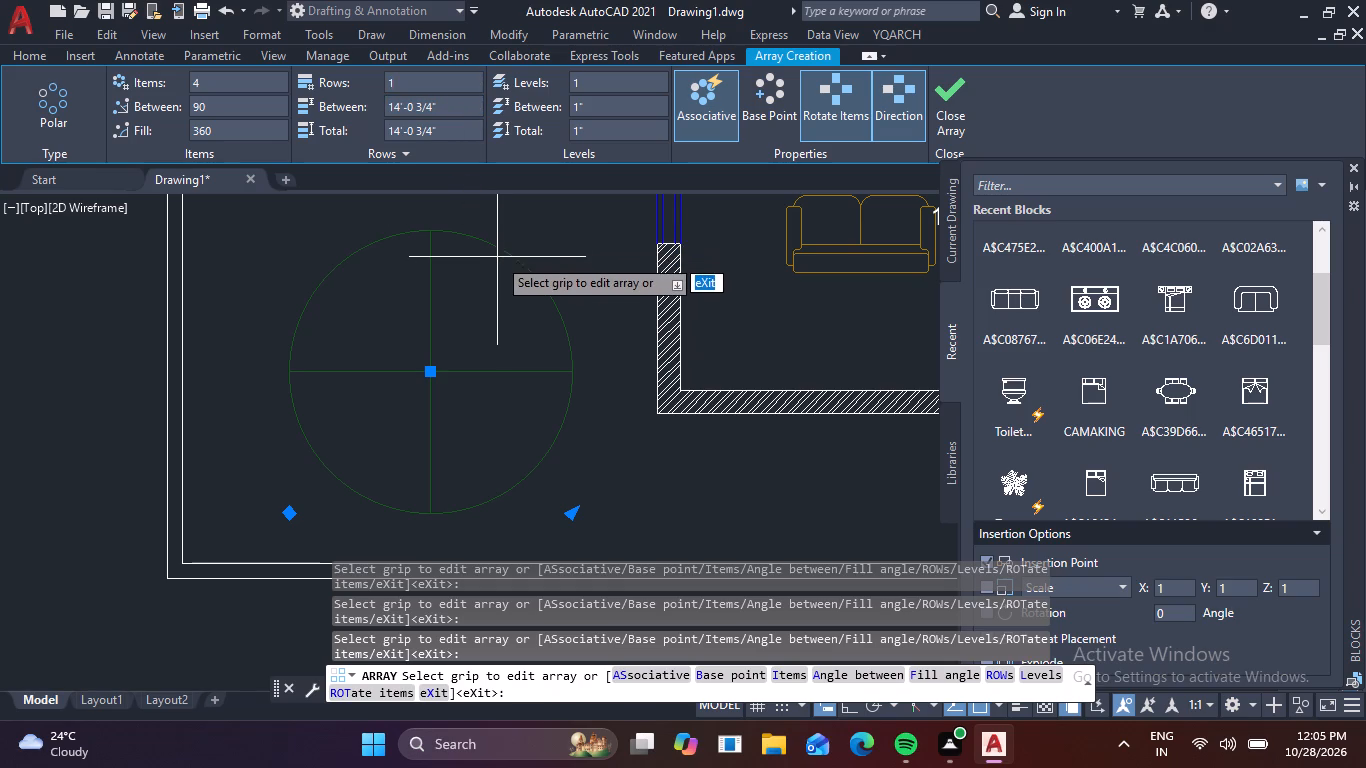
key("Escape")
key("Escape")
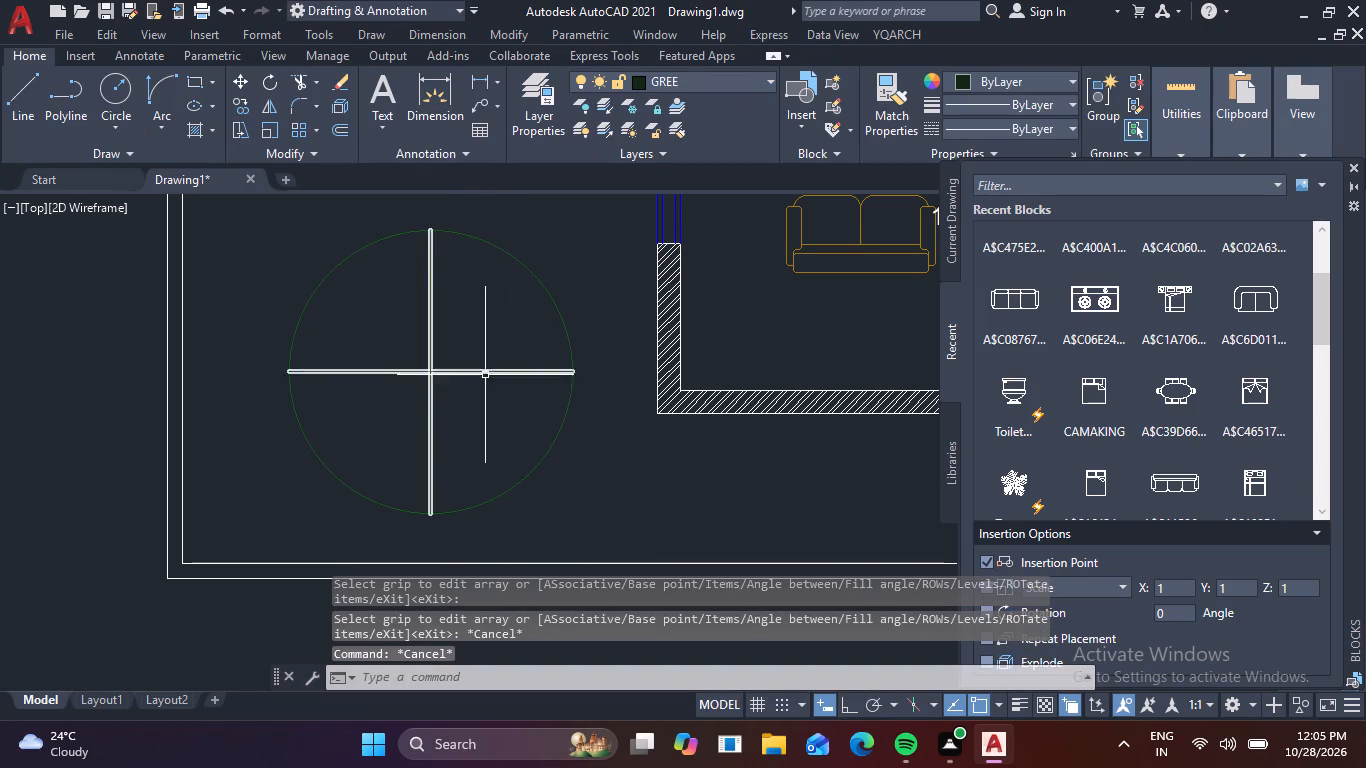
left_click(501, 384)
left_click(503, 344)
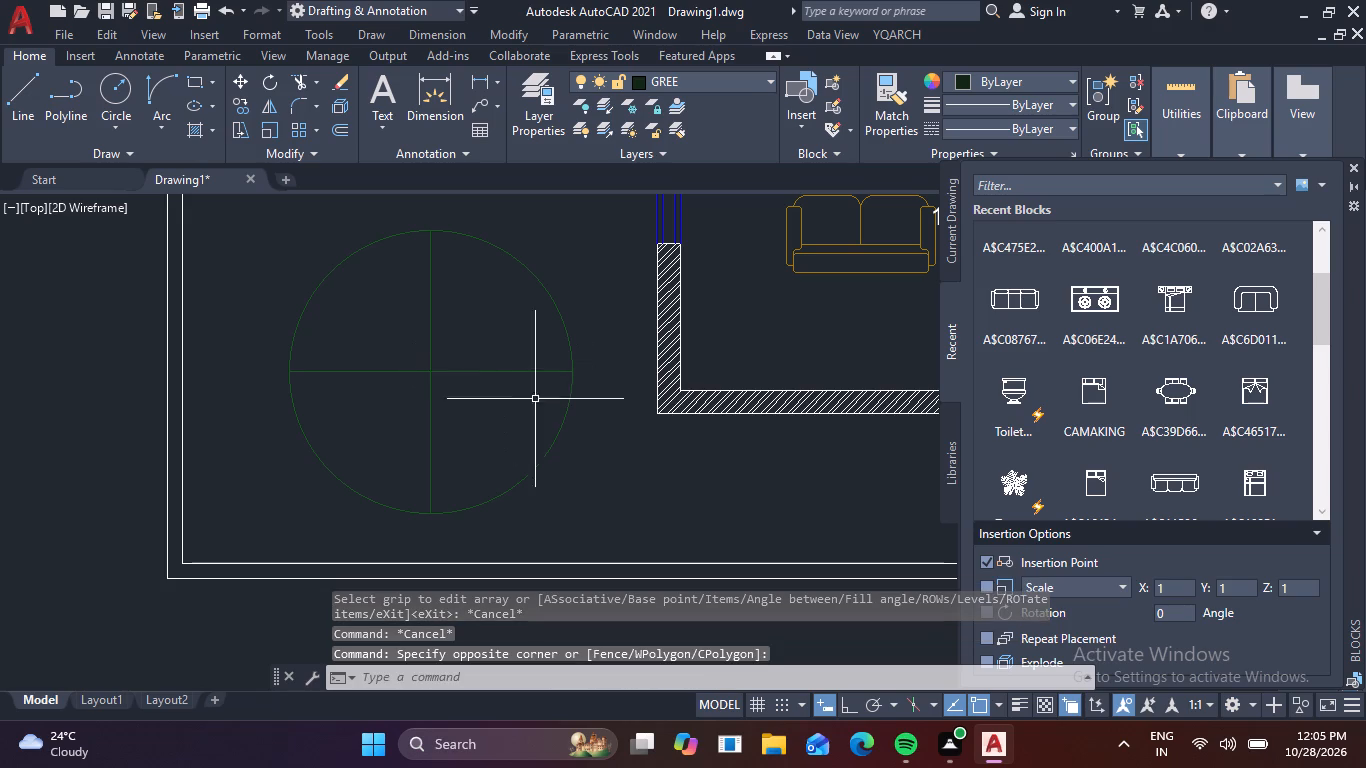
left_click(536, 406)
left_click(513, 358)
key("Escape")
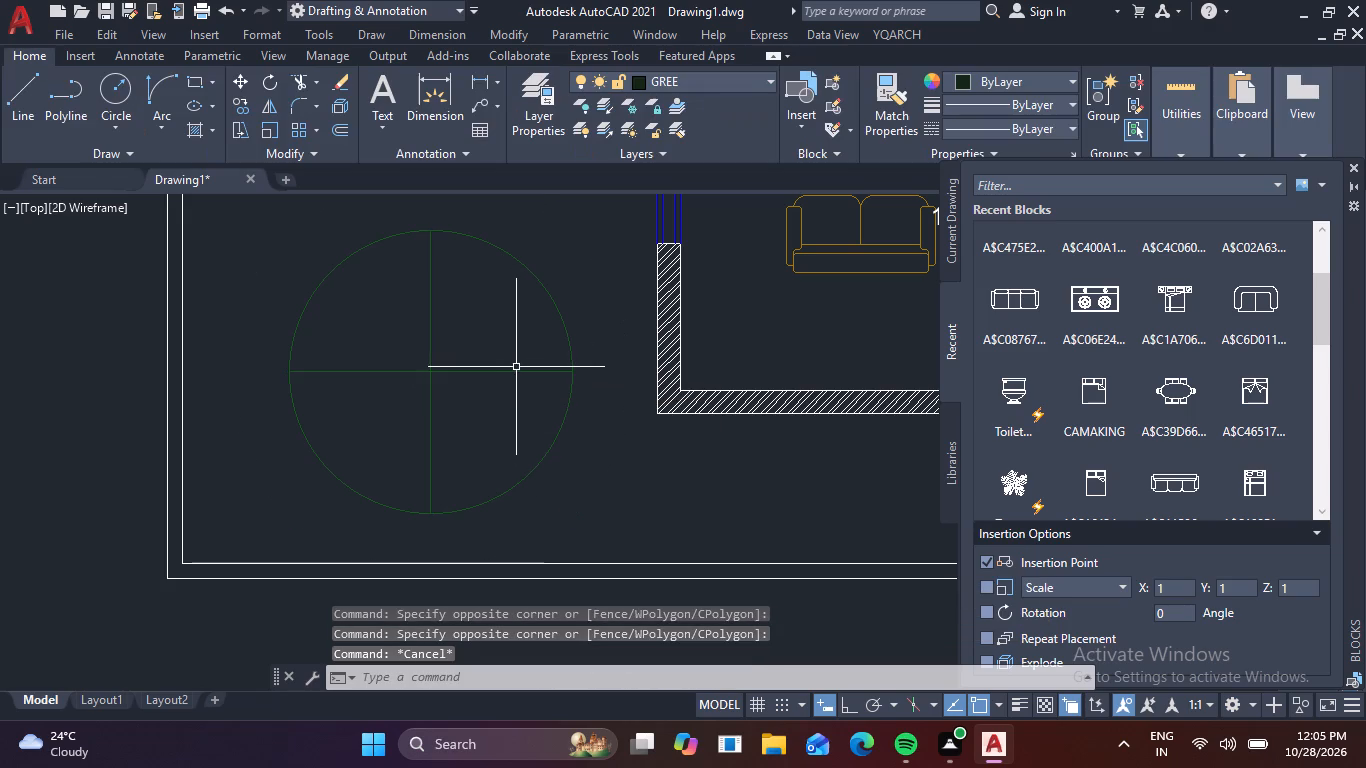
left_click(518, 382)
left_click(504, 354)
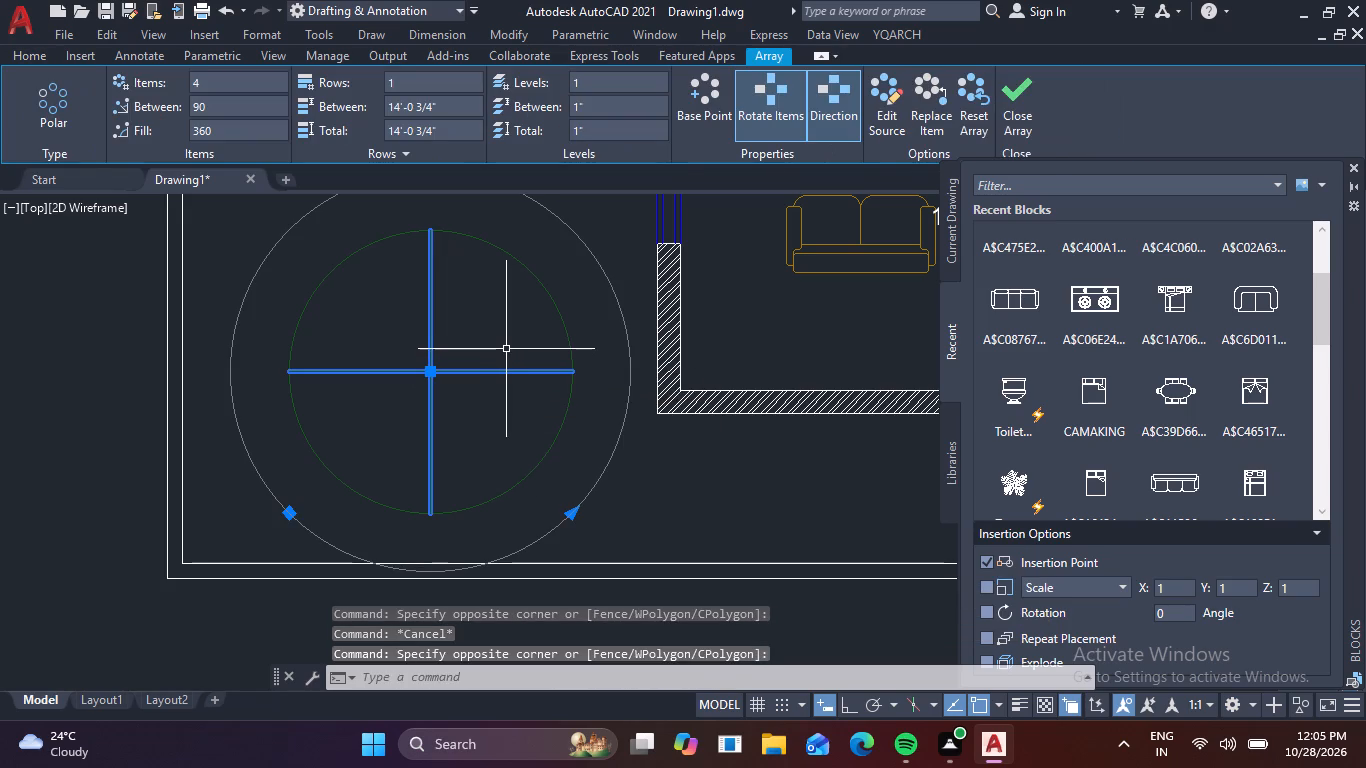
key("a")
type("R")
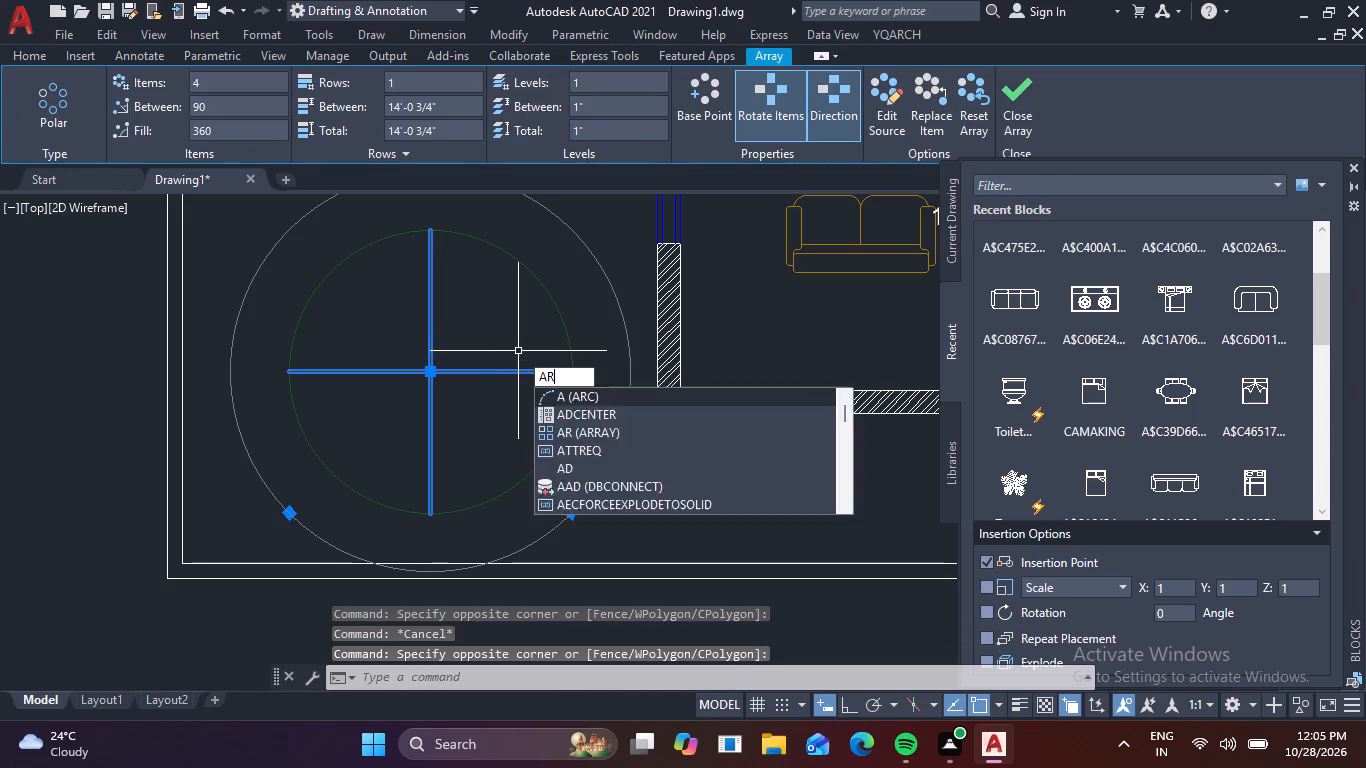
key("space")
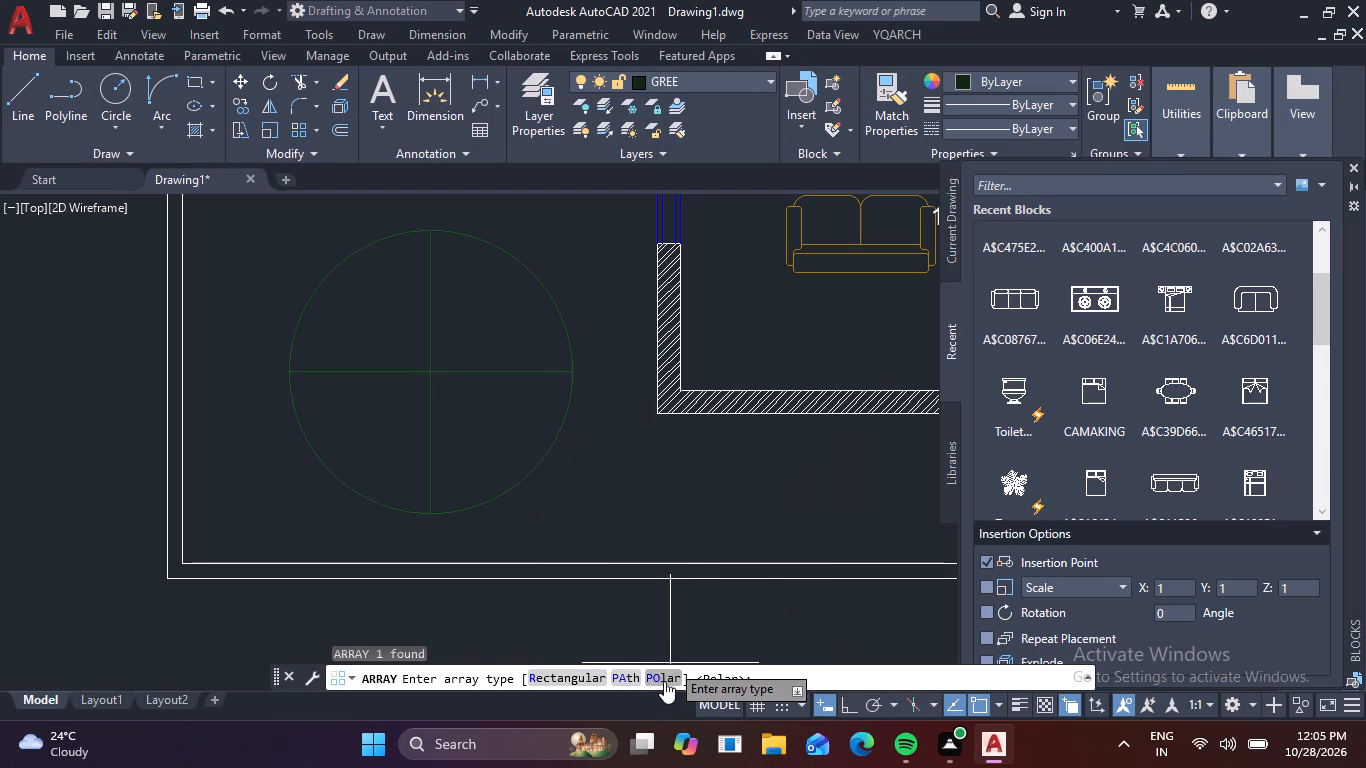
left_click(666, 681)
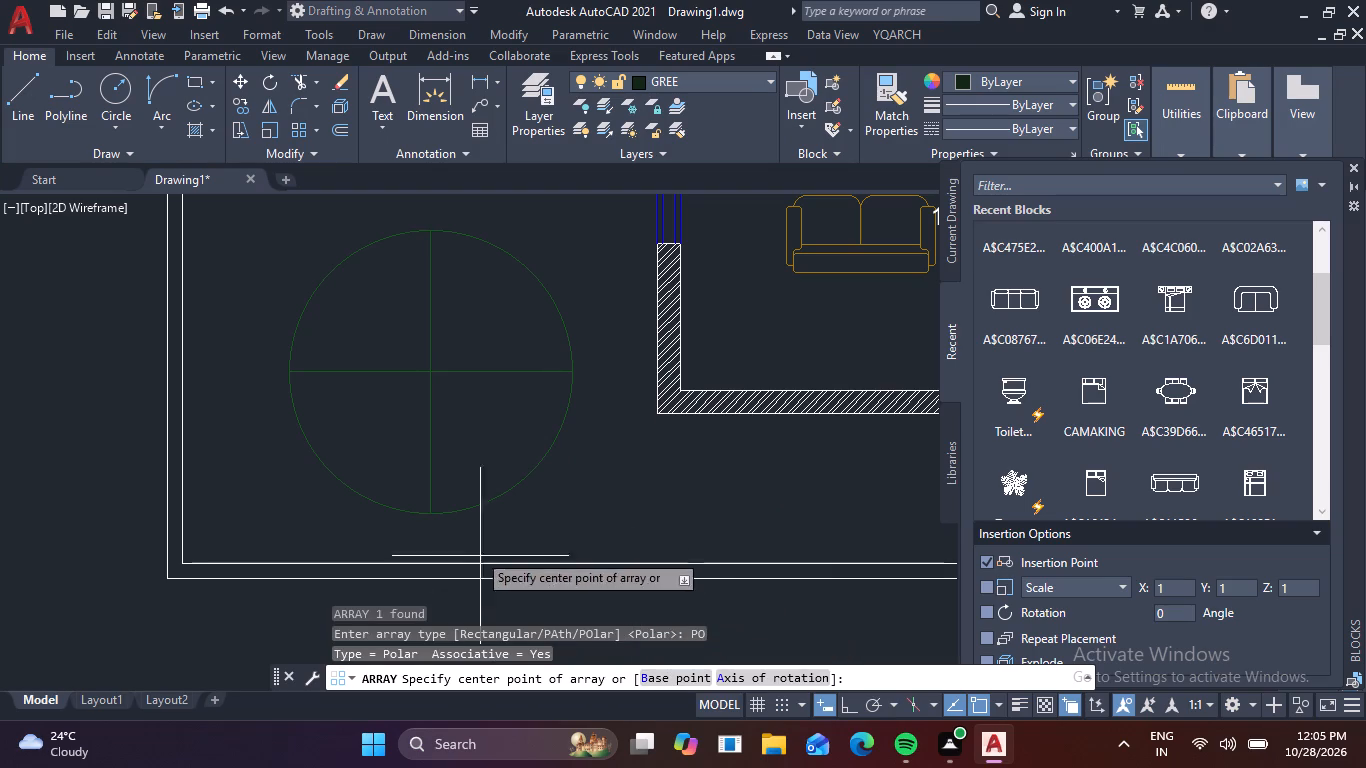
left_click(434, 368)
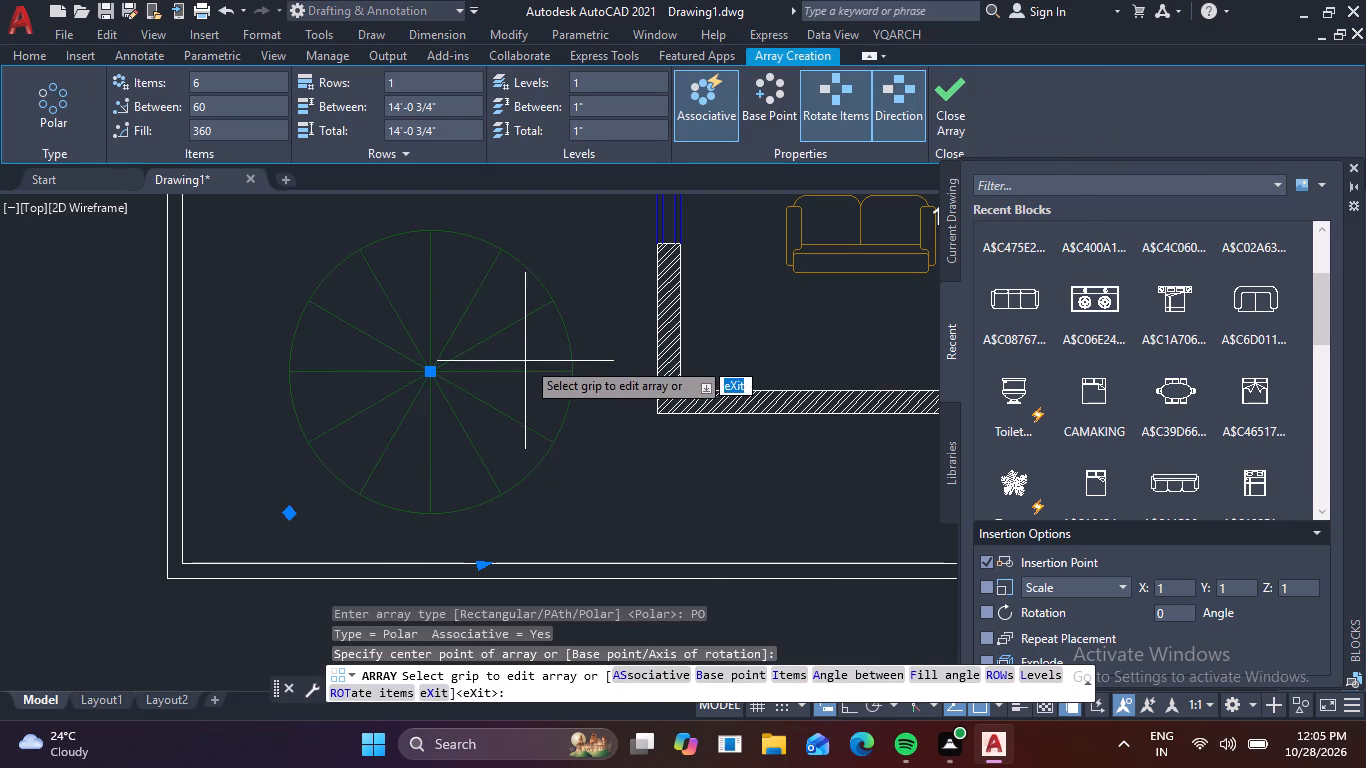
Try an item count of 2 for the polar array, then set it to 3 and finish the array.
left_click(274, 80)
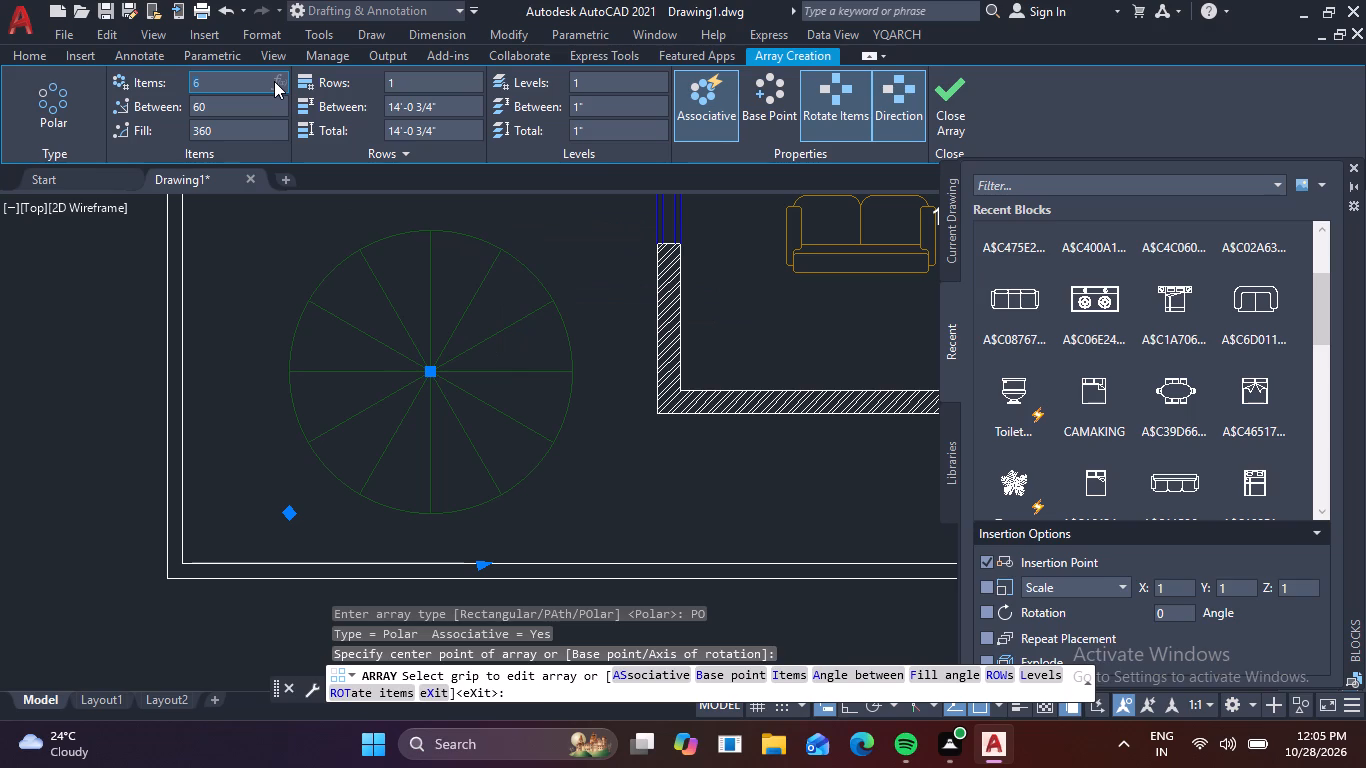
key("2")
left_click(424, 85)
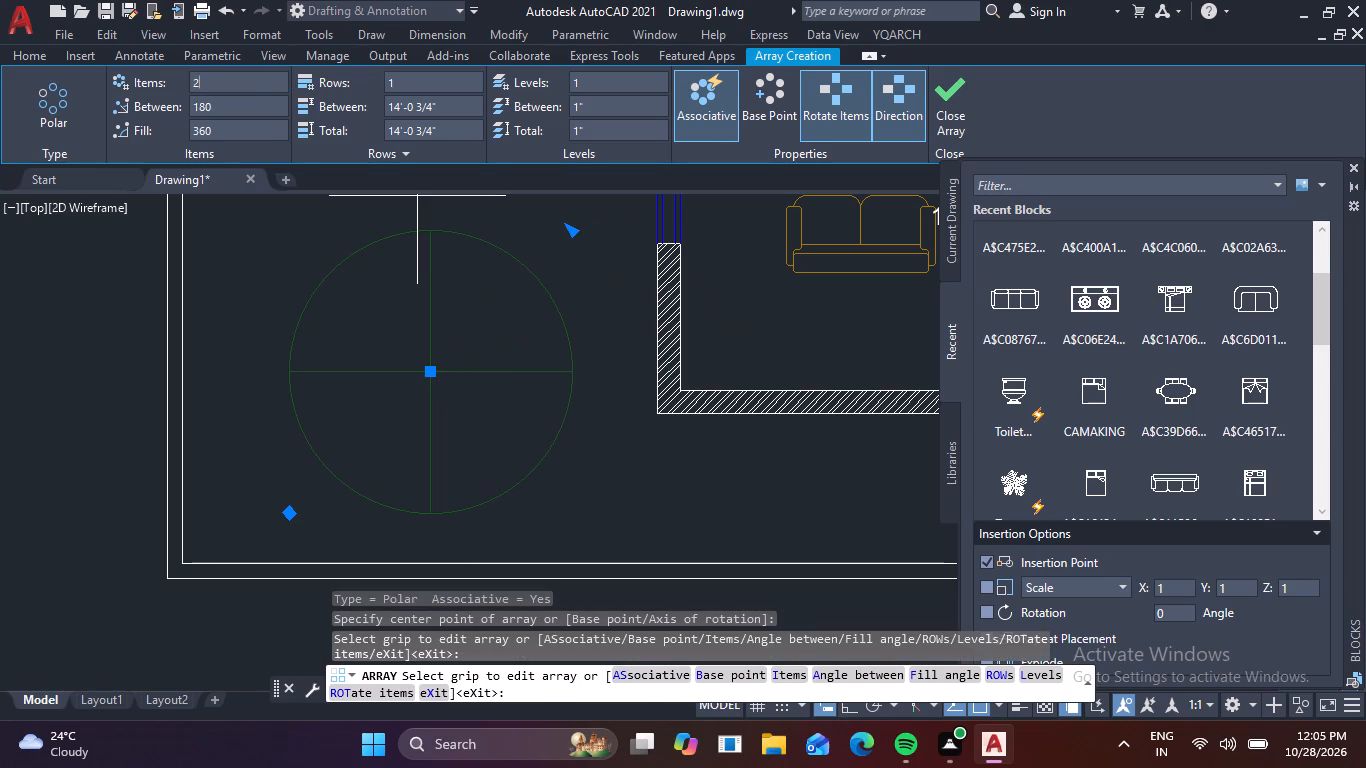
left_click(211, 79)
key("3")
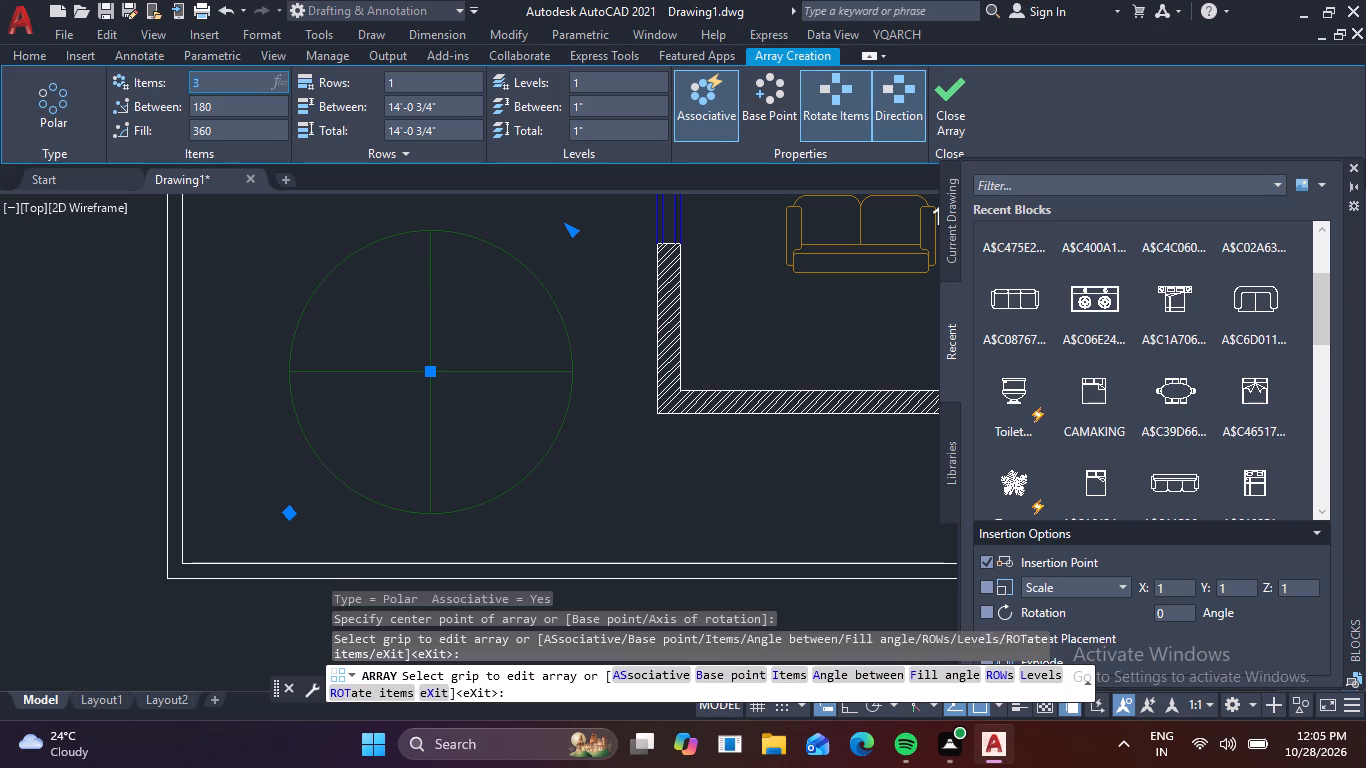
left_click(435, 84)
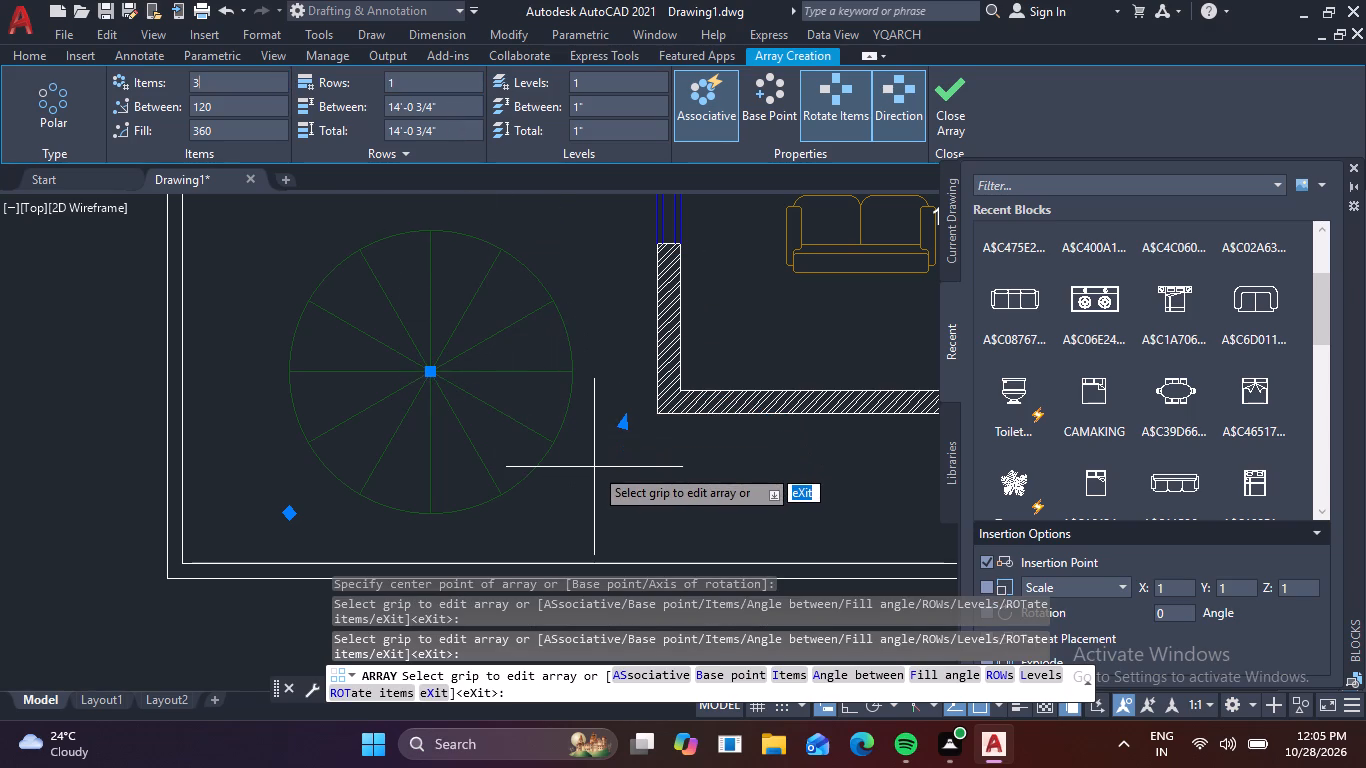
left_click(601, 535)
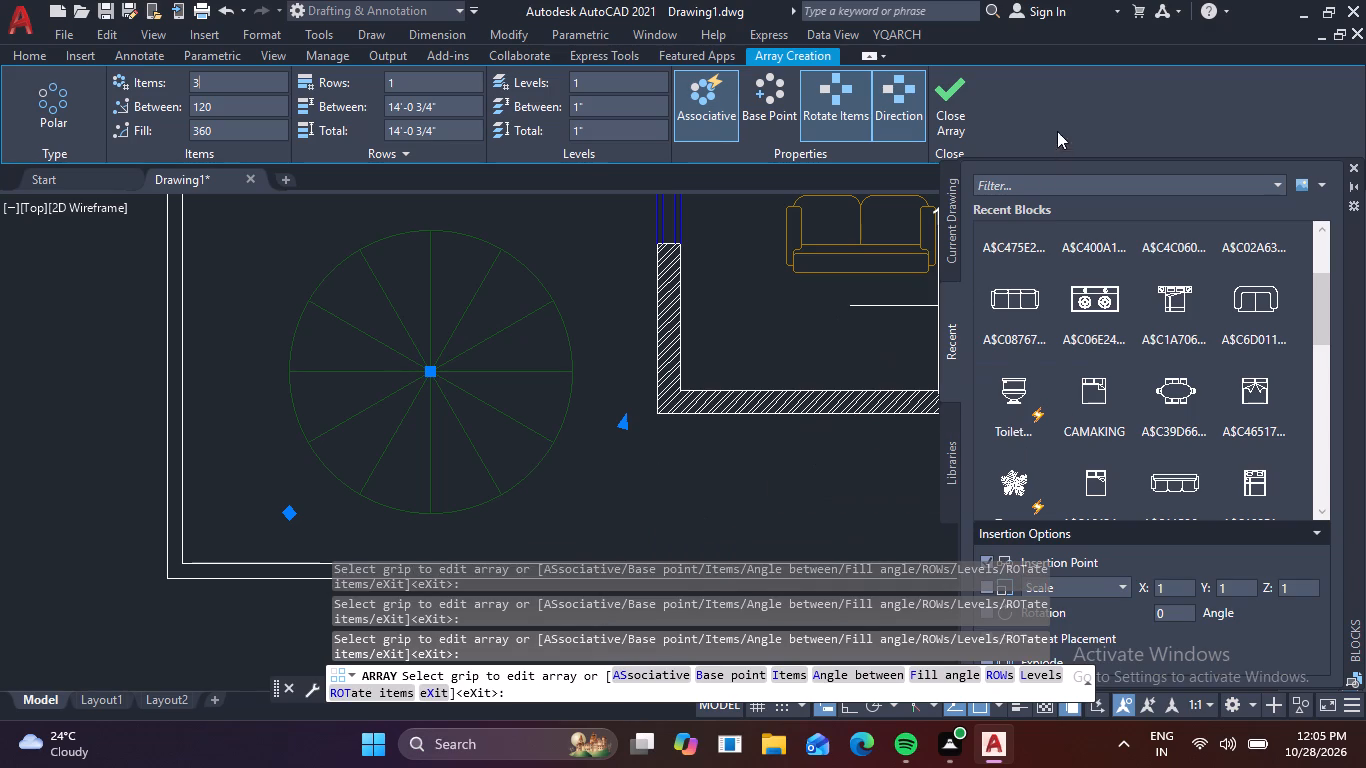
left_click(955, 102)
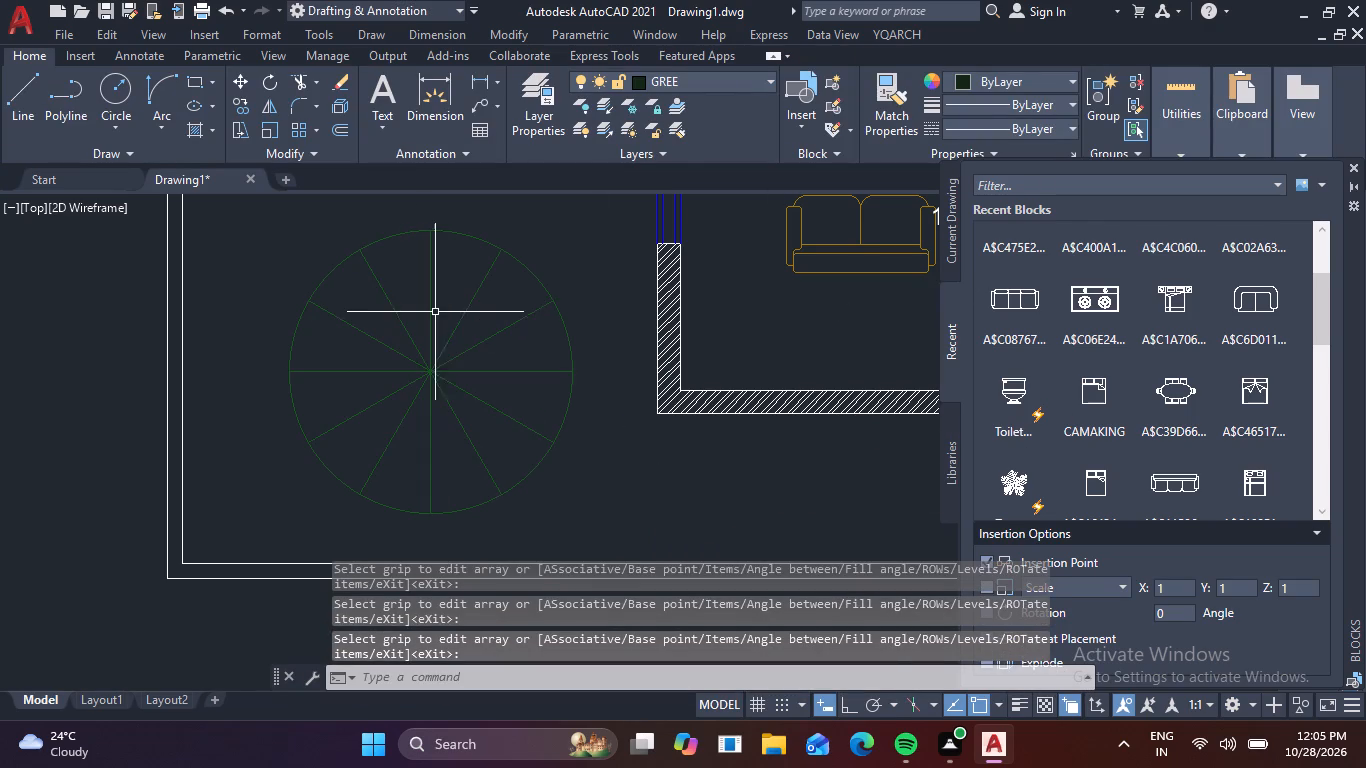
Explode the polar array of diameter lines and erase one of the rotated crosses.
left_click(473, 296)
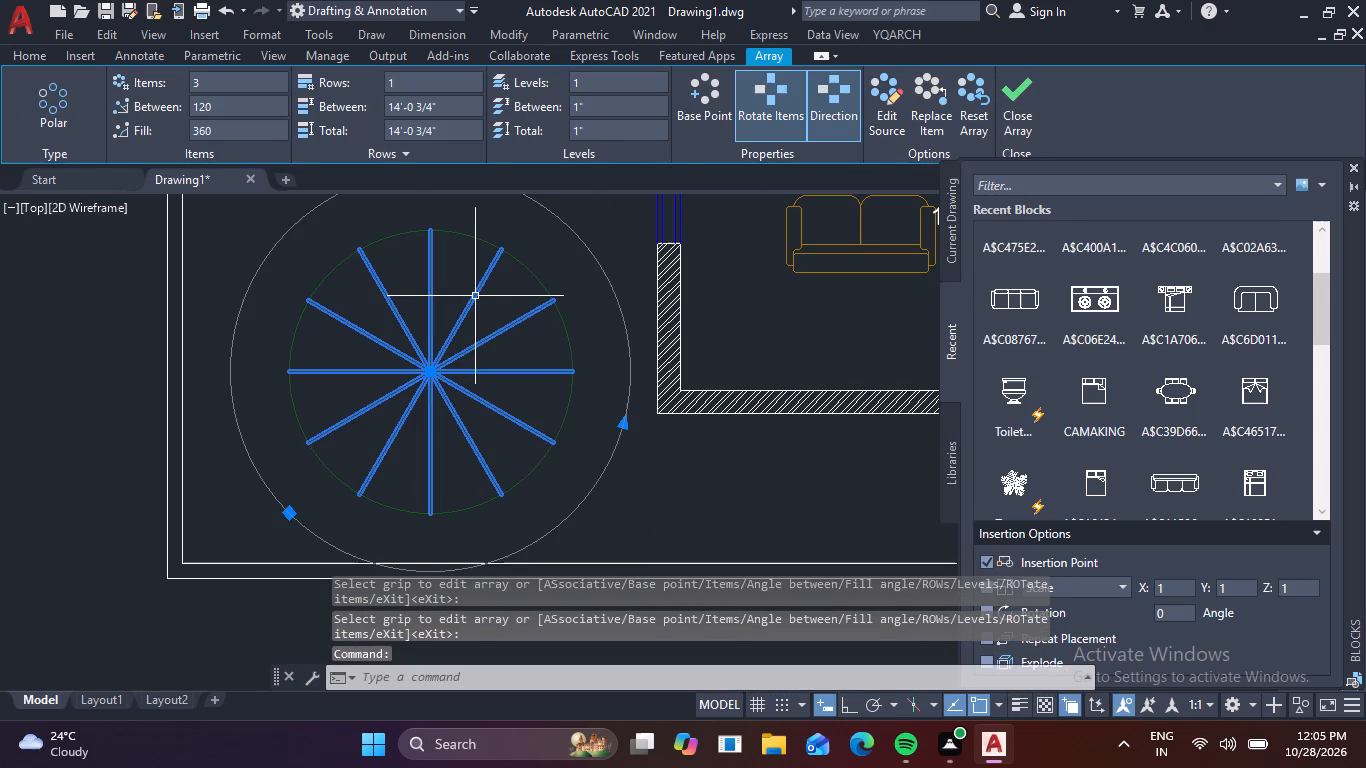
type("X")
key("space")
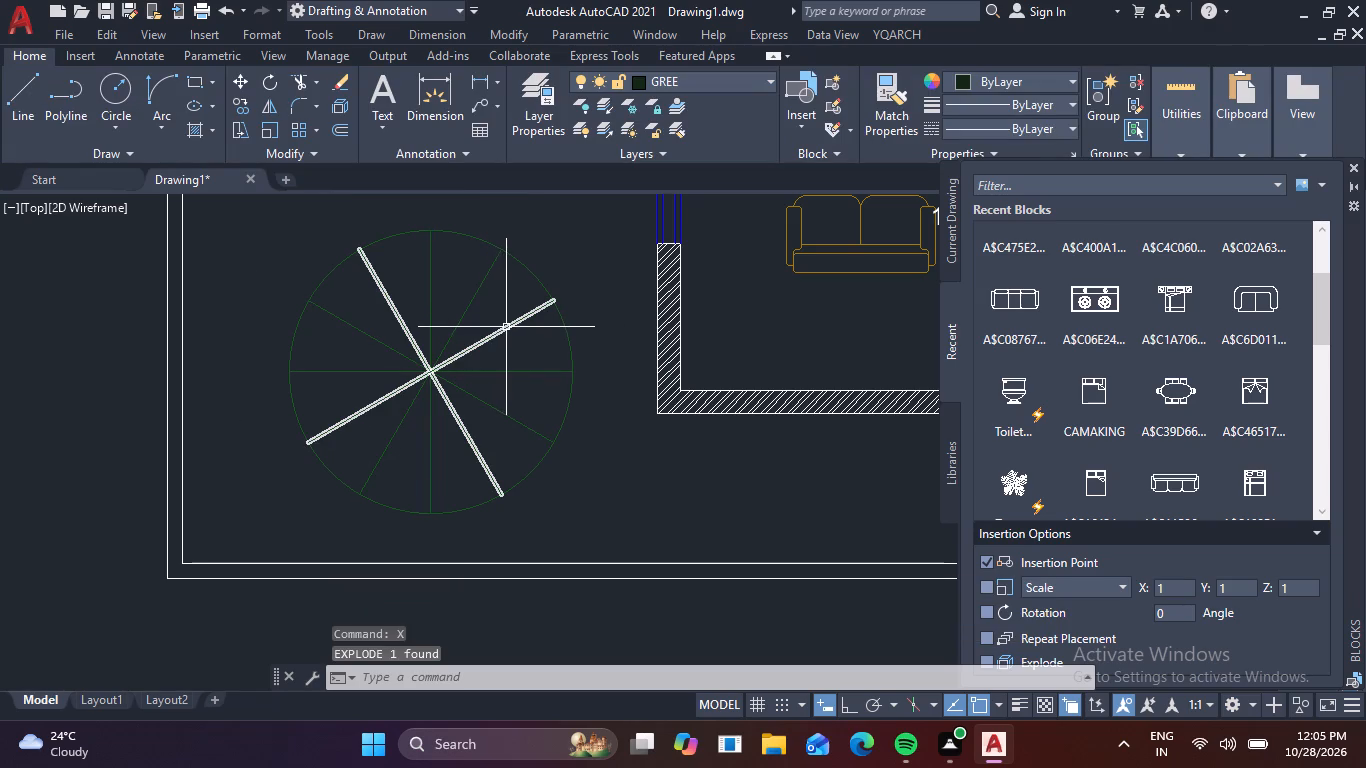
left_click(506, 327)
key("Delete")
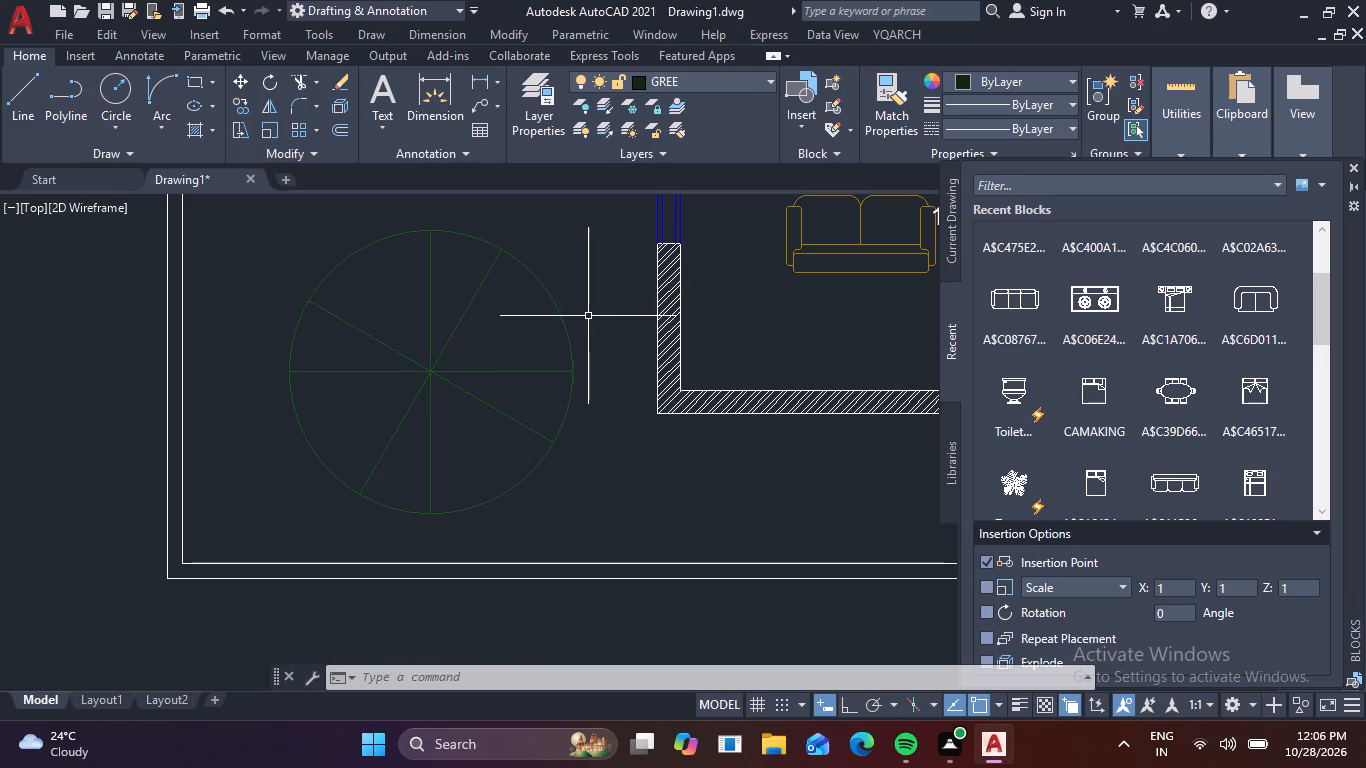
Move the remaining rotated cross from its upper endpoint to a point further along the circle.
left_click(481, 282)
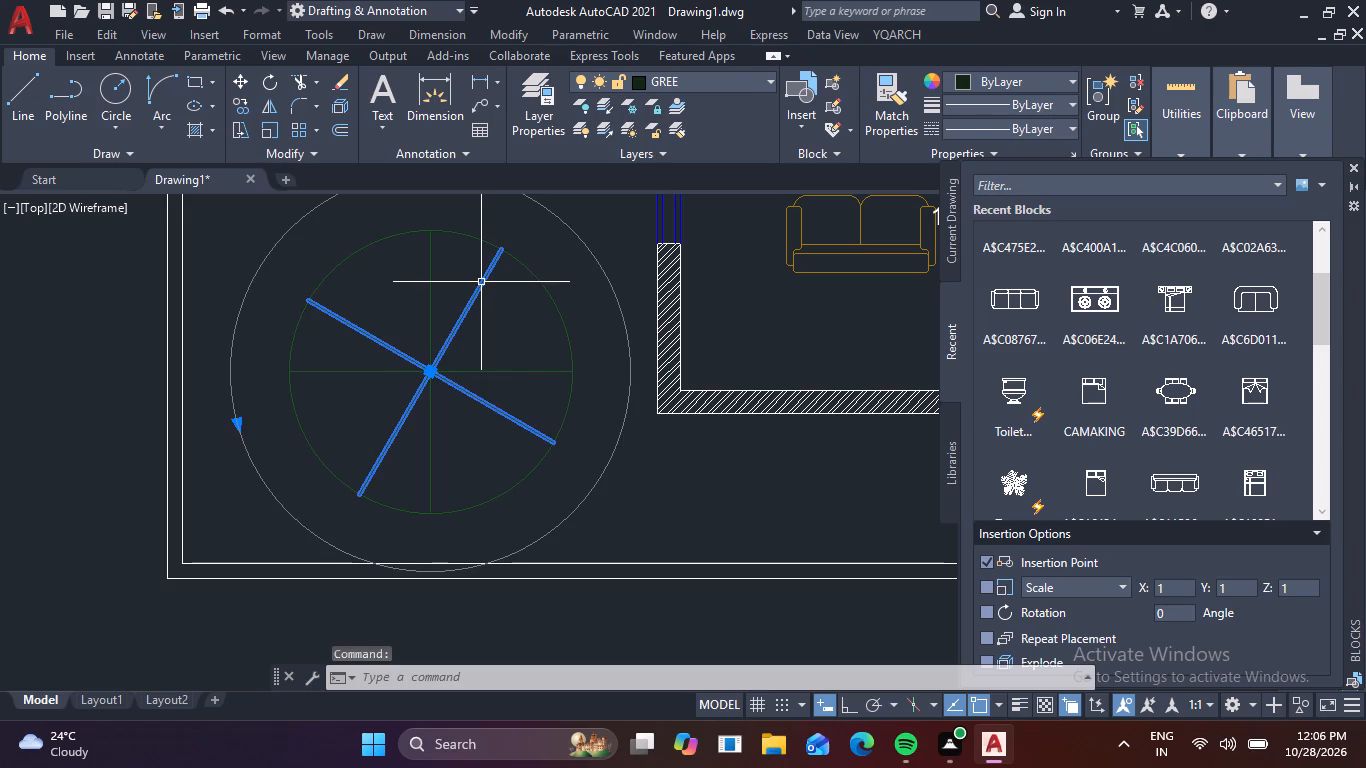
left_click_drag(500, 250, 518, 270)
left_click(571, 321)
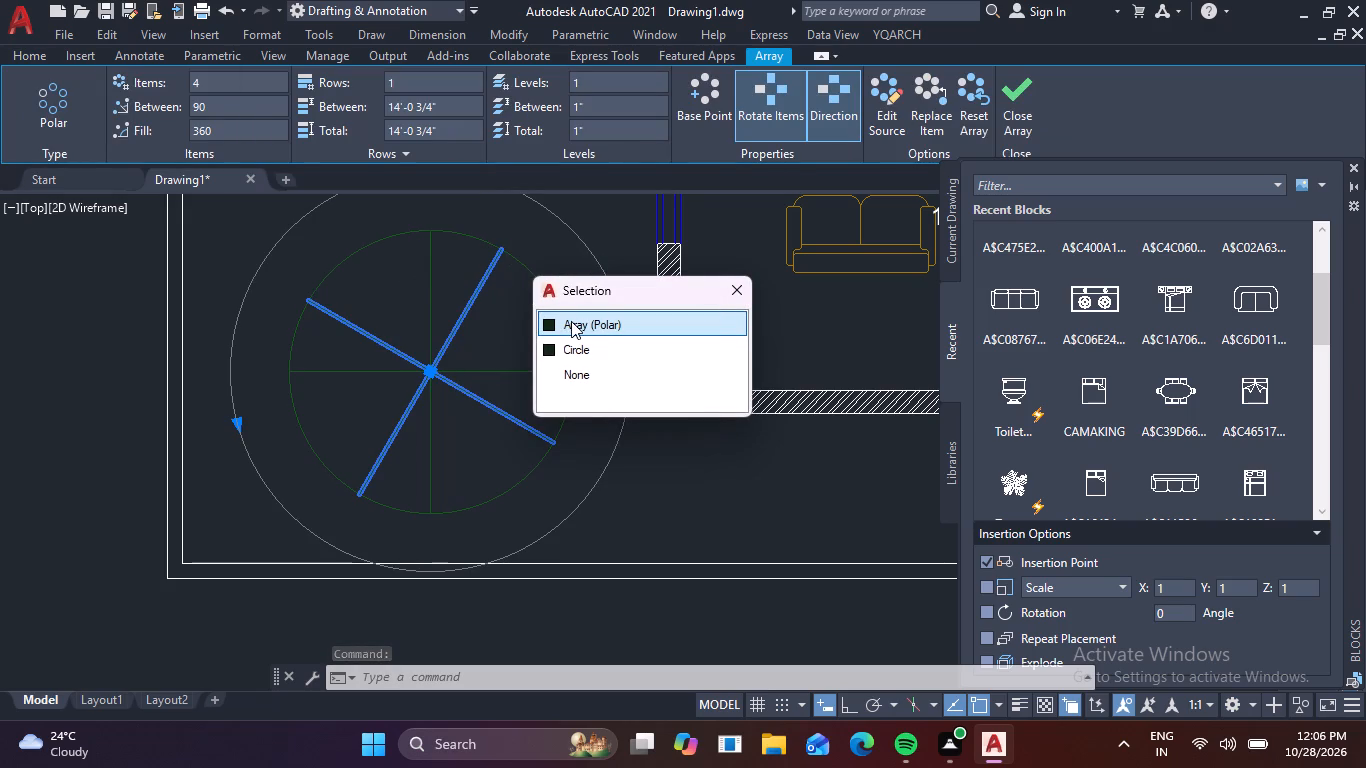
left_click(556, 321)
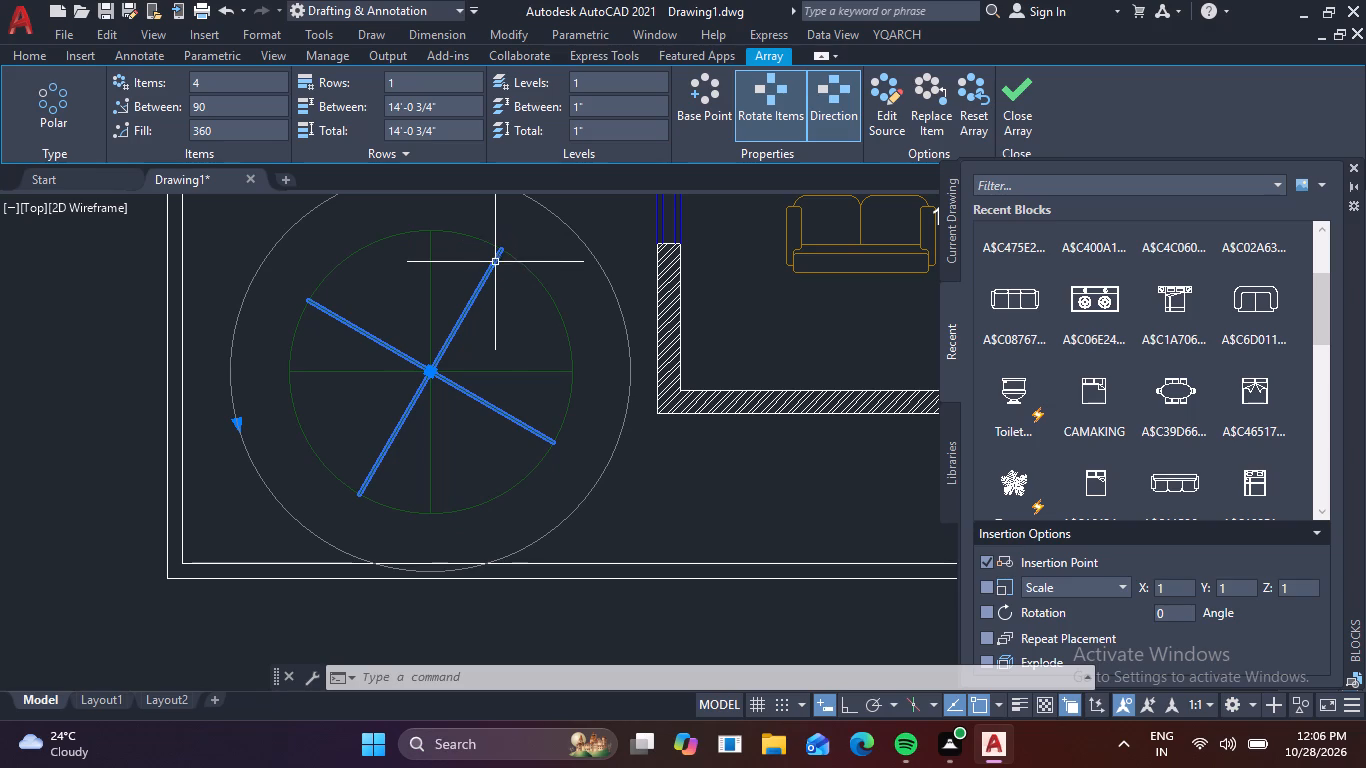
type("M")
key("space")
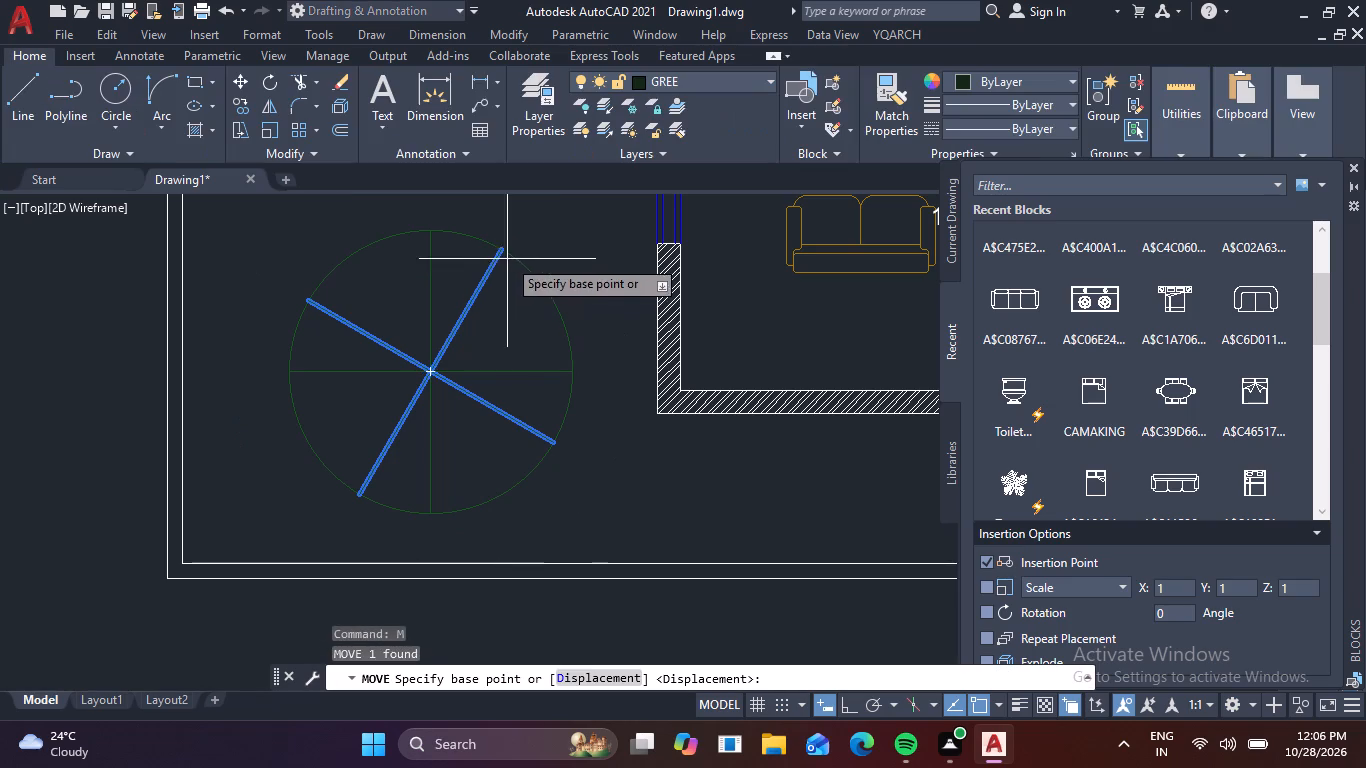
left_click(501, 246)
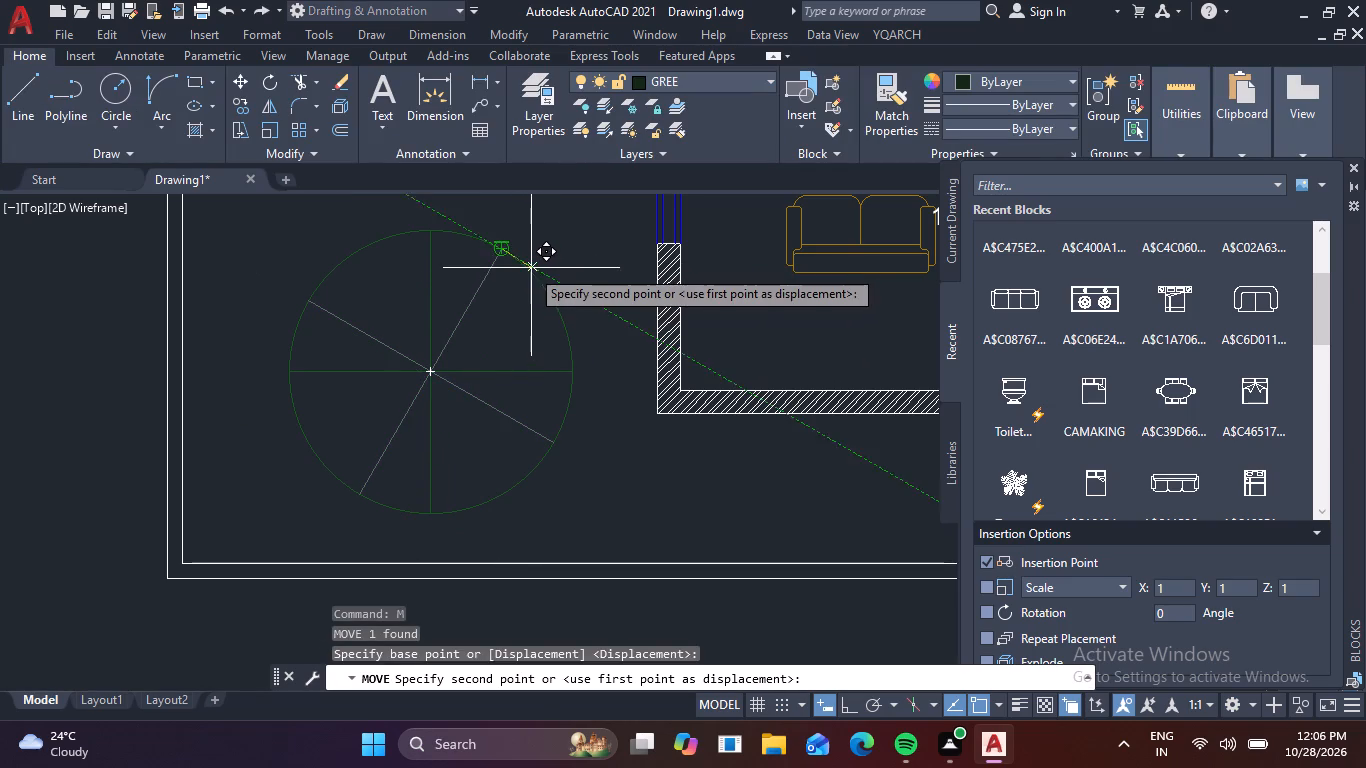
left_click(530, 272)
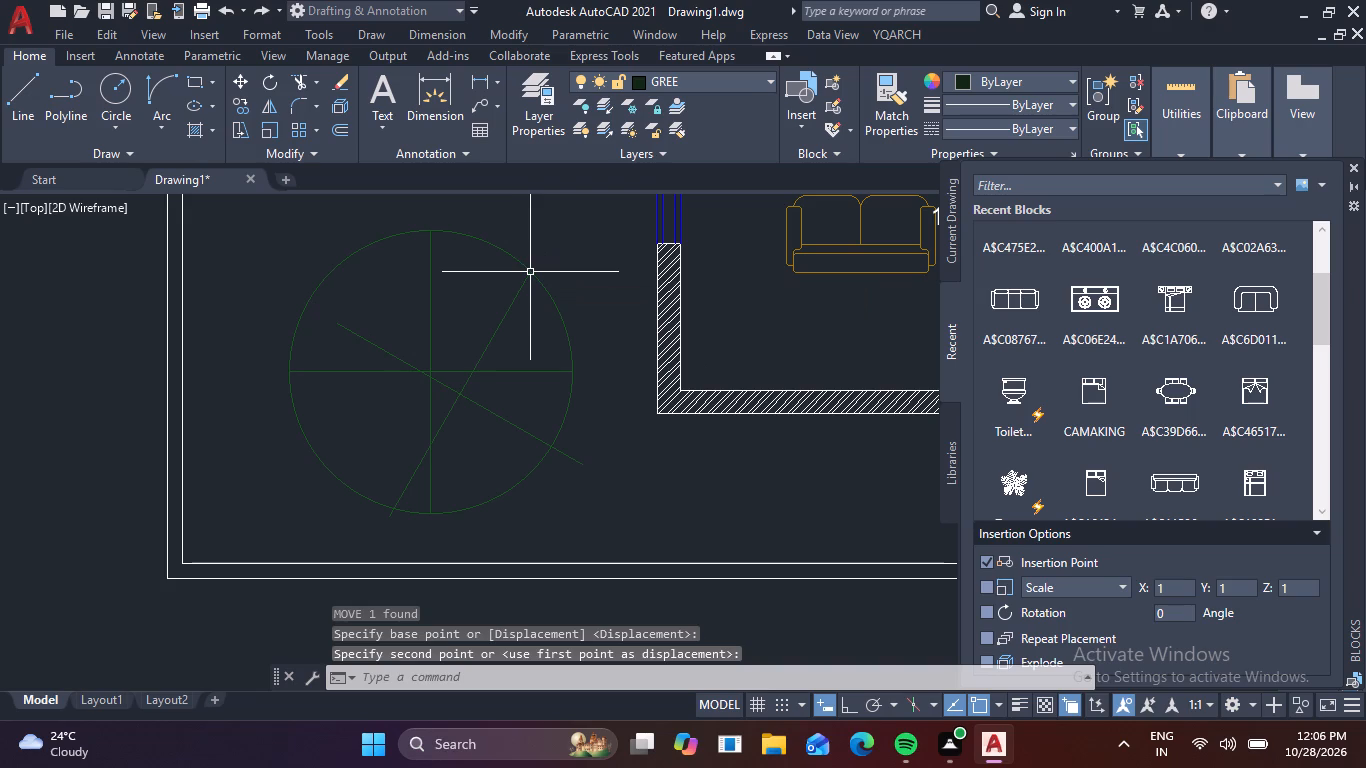
Erase the displaced rotated cross and the vertical-horizontal cross, leaving only the green circle.
key("Delete")
left_click(498, 327)
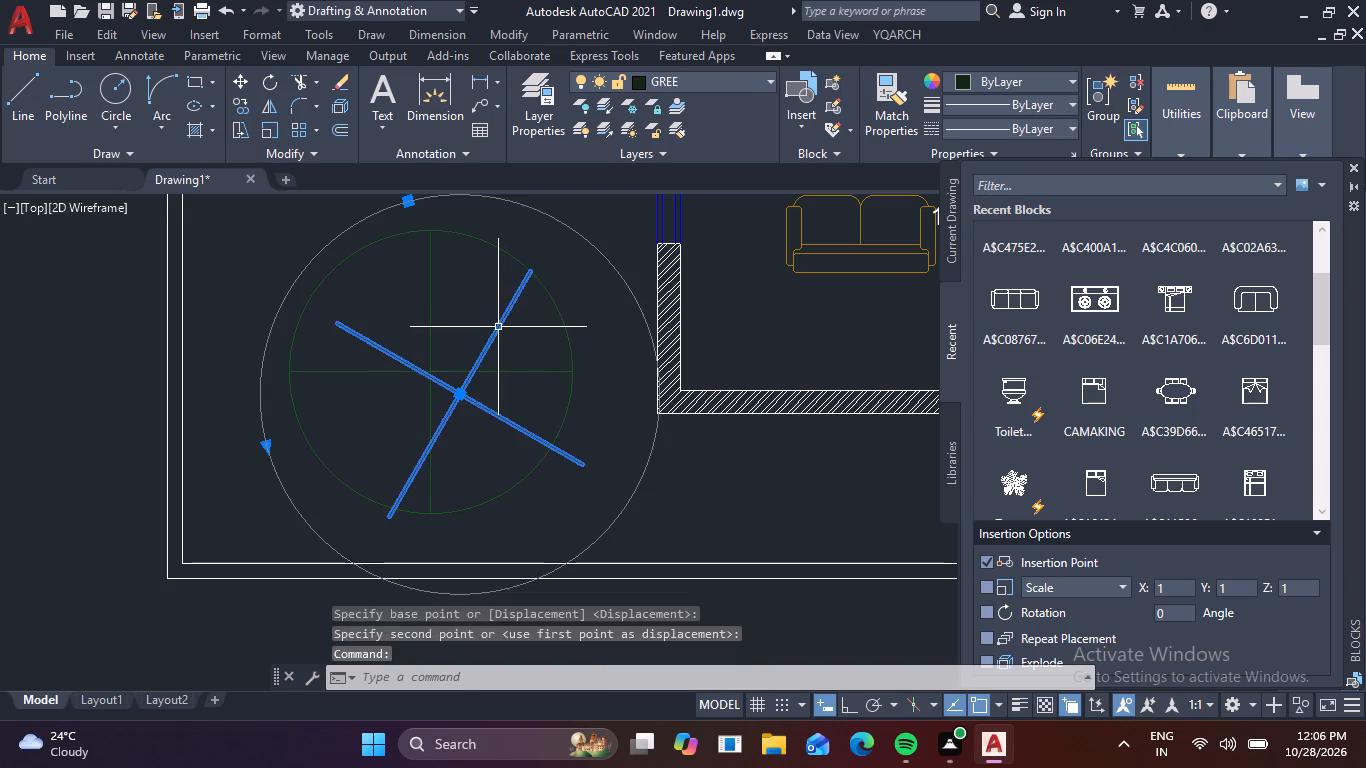
key("Delete")
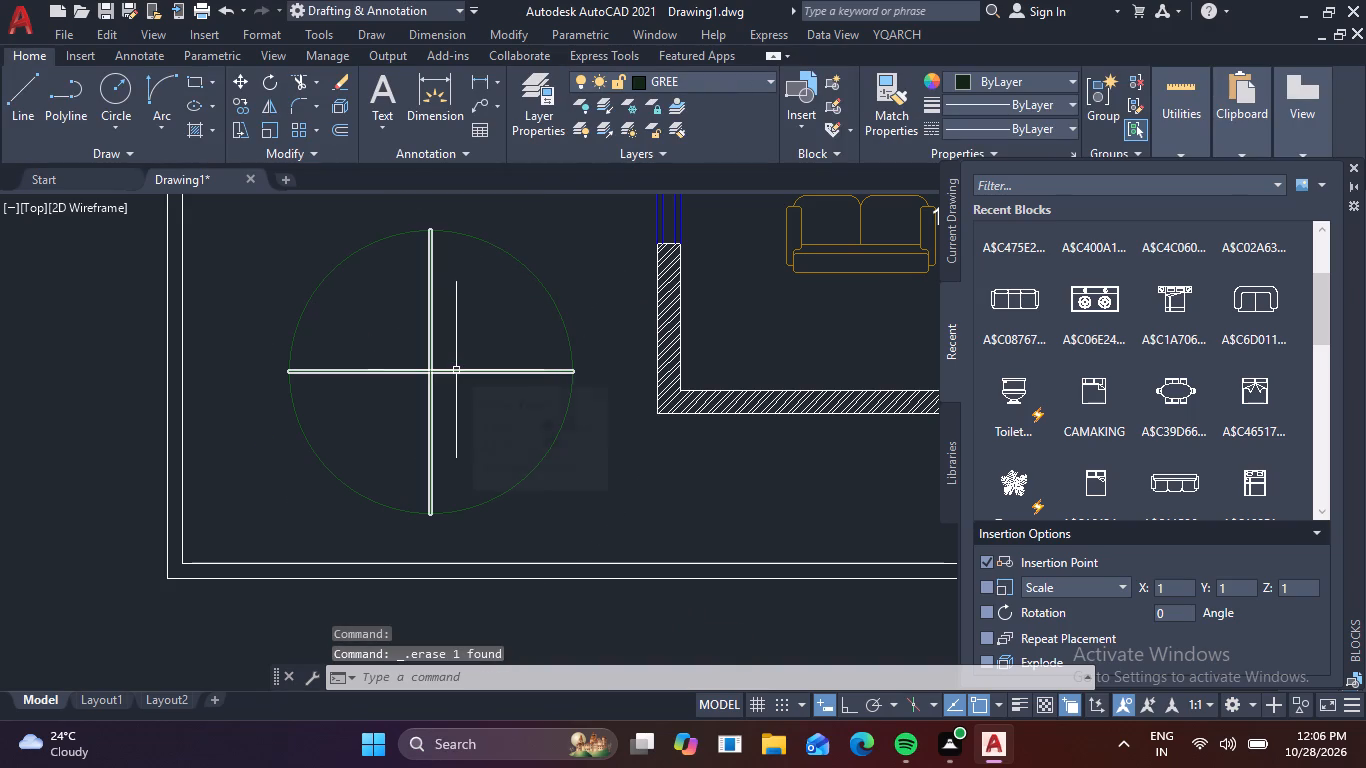
left_click(512, 371)
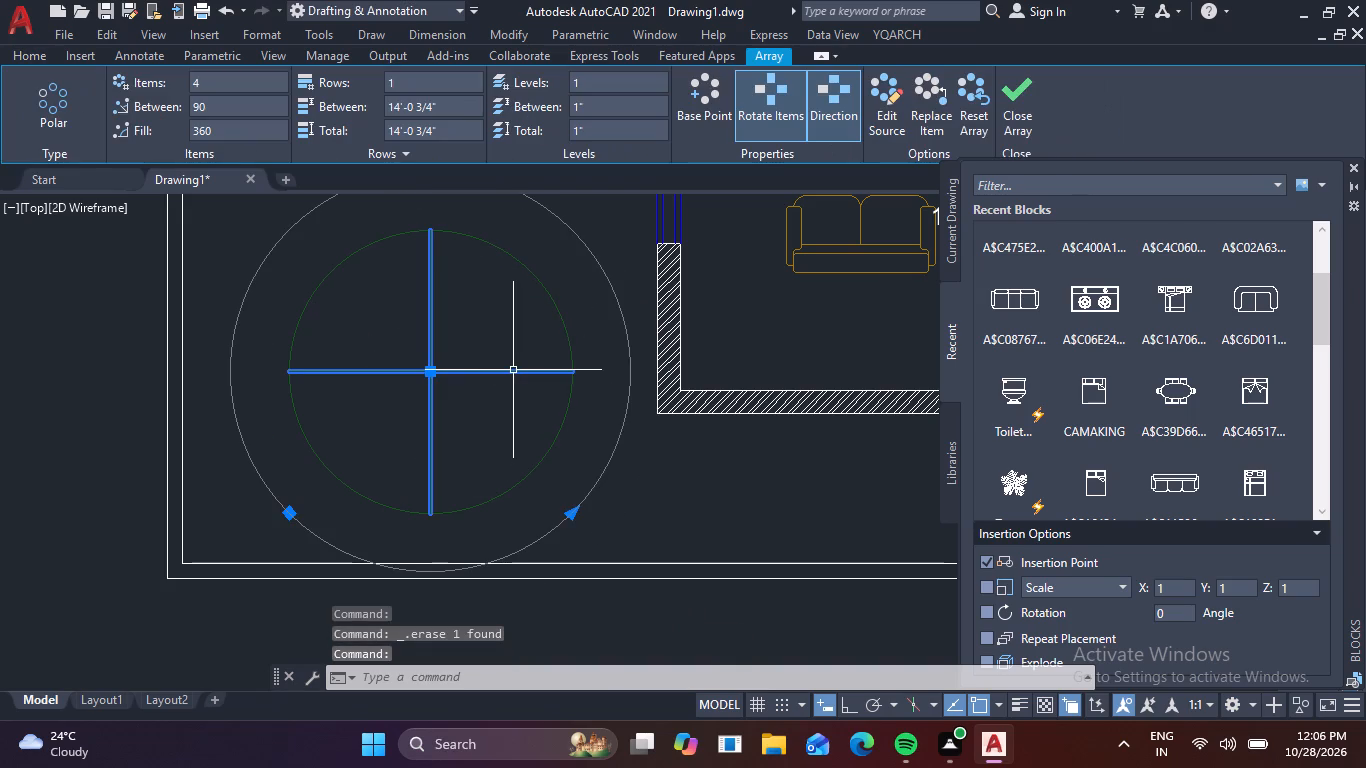
key("Delete")
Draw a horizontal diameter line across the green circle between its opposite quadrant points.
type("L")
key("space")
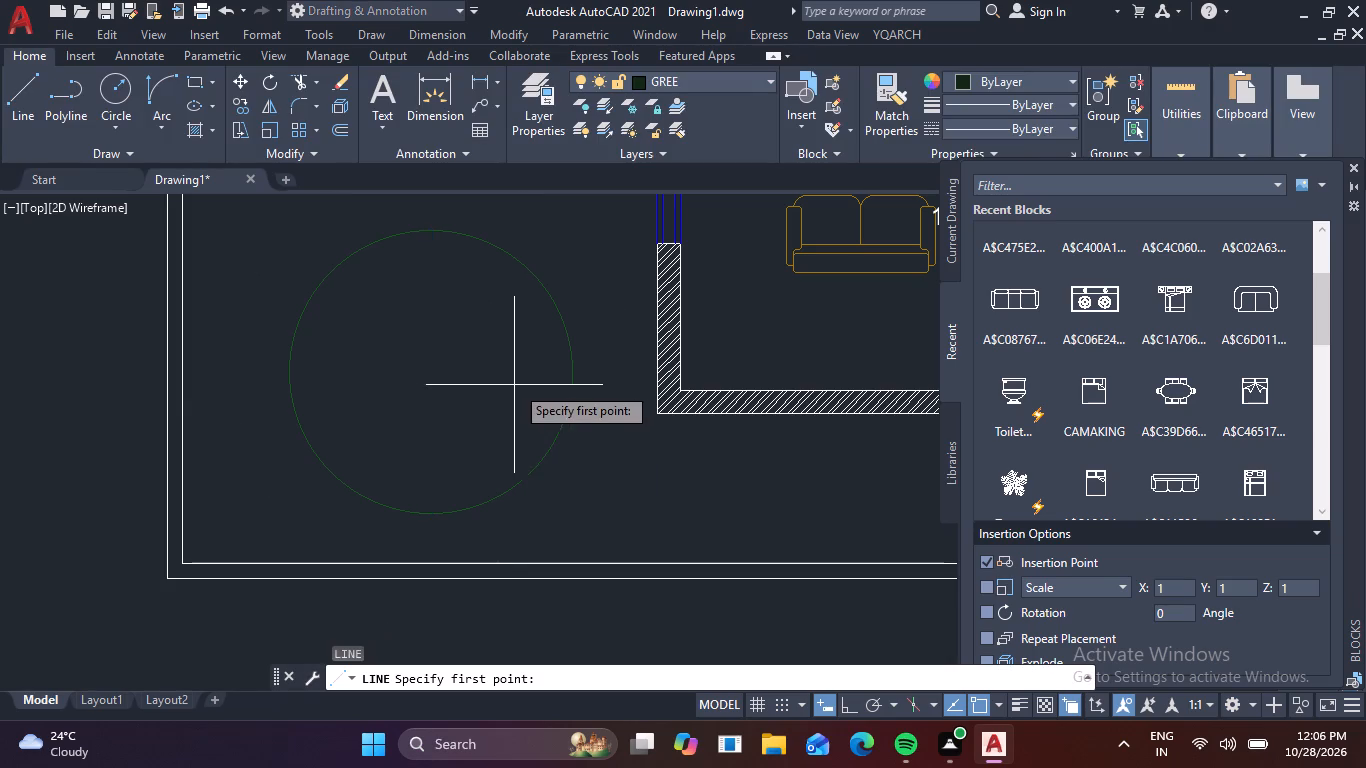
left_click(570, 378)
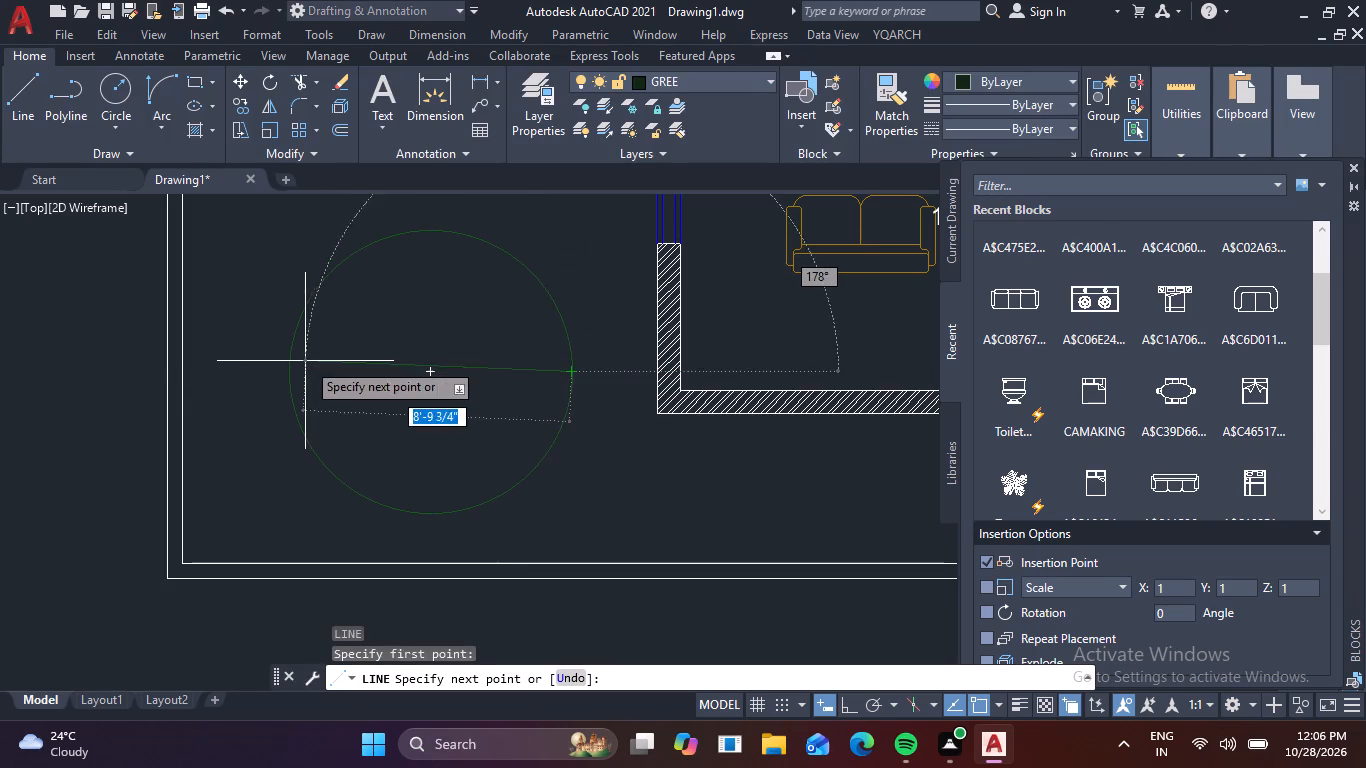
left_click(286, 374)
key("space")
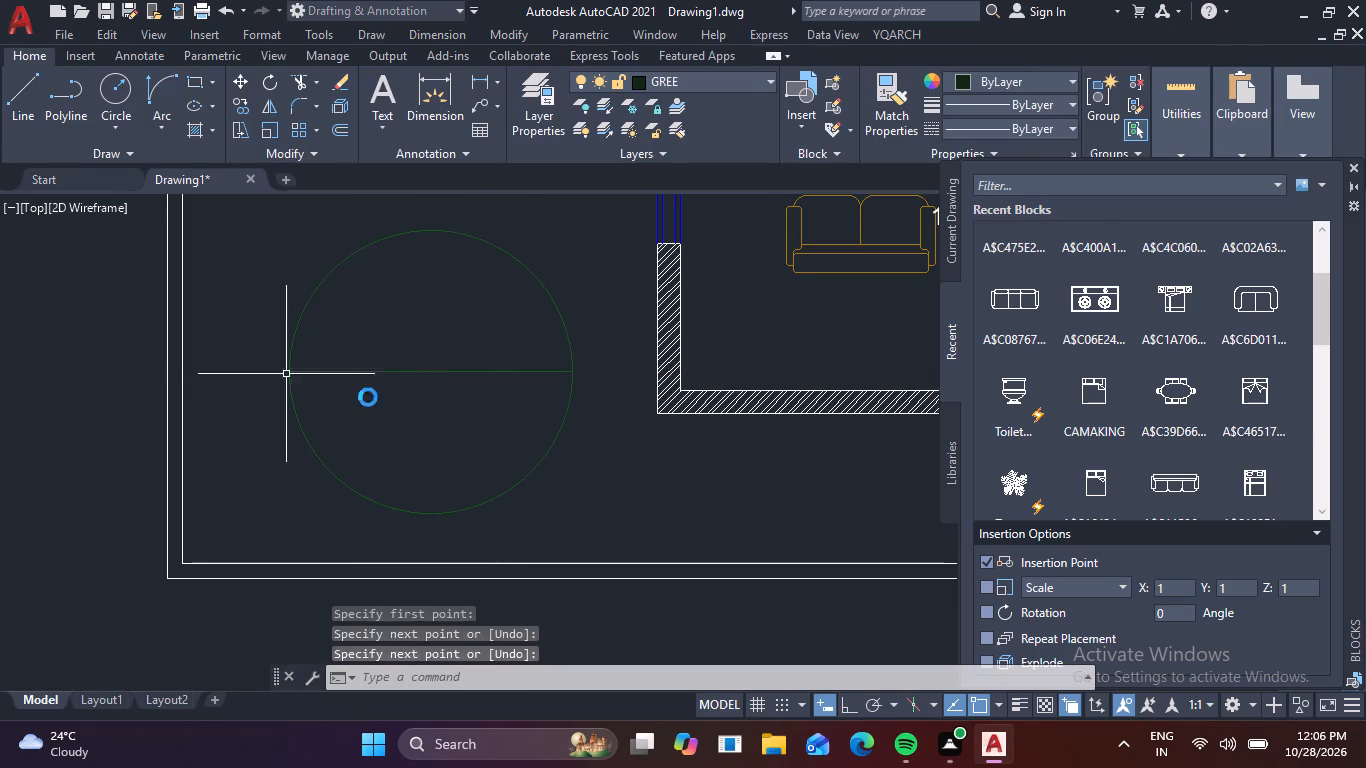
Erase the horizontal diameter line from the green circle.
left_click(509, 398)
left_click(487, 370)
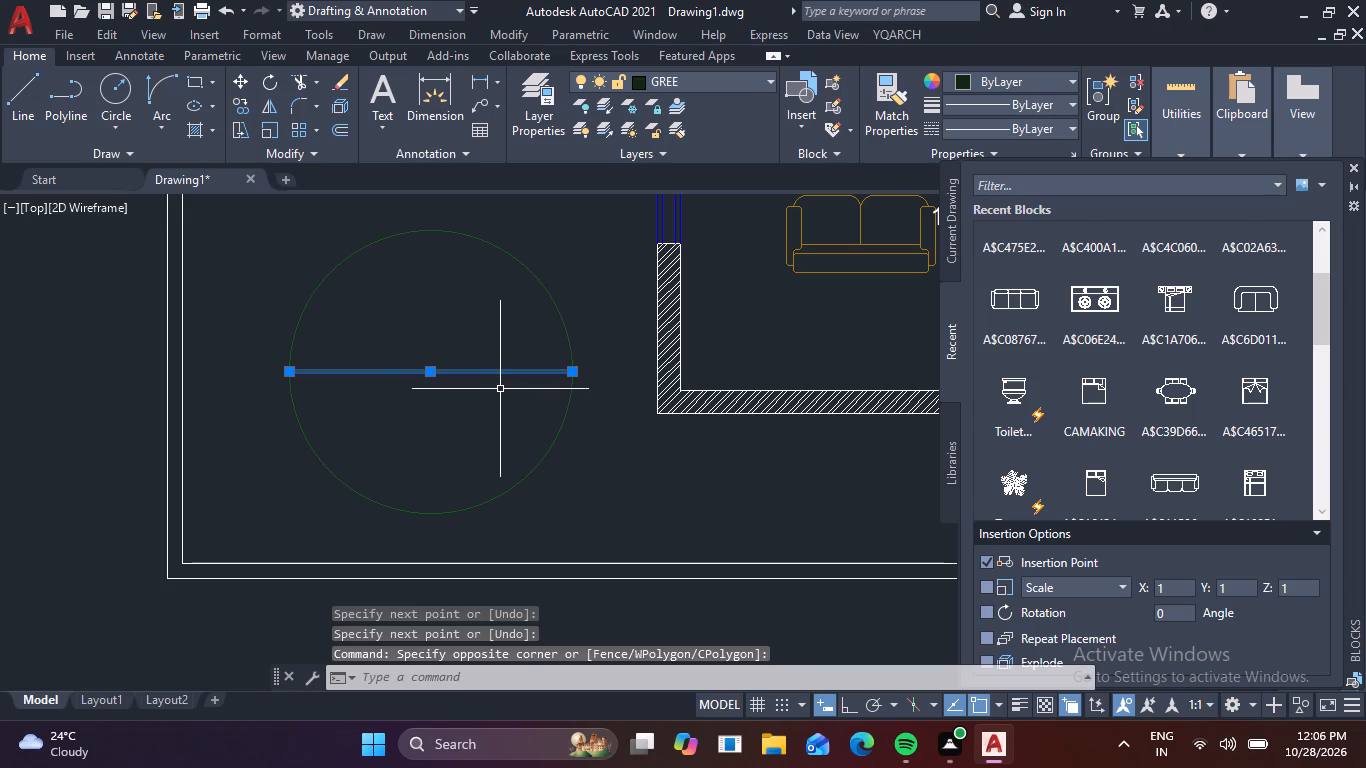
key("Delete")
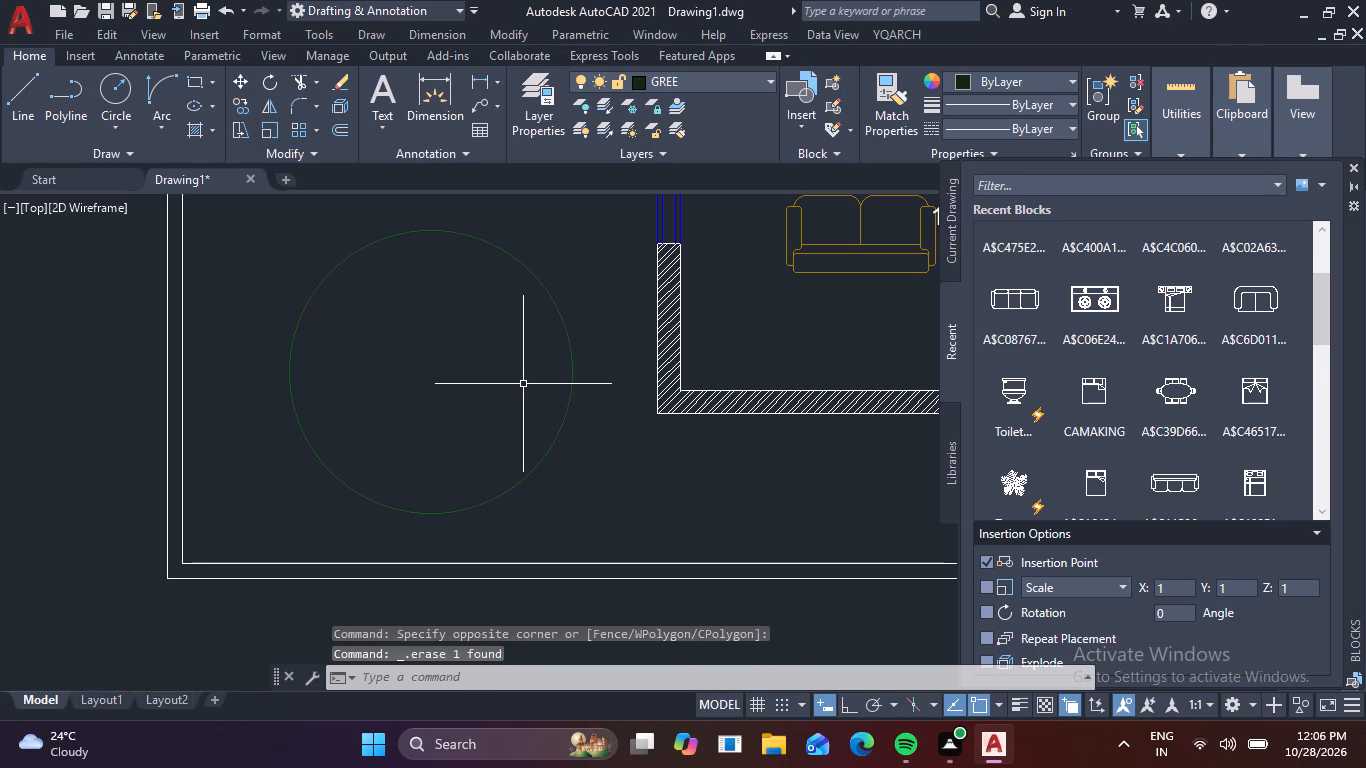
Draw a horizontal radius line from the green circle's right quadrant point to its centre.
type("L")
key("space")
left_click(568, 369)
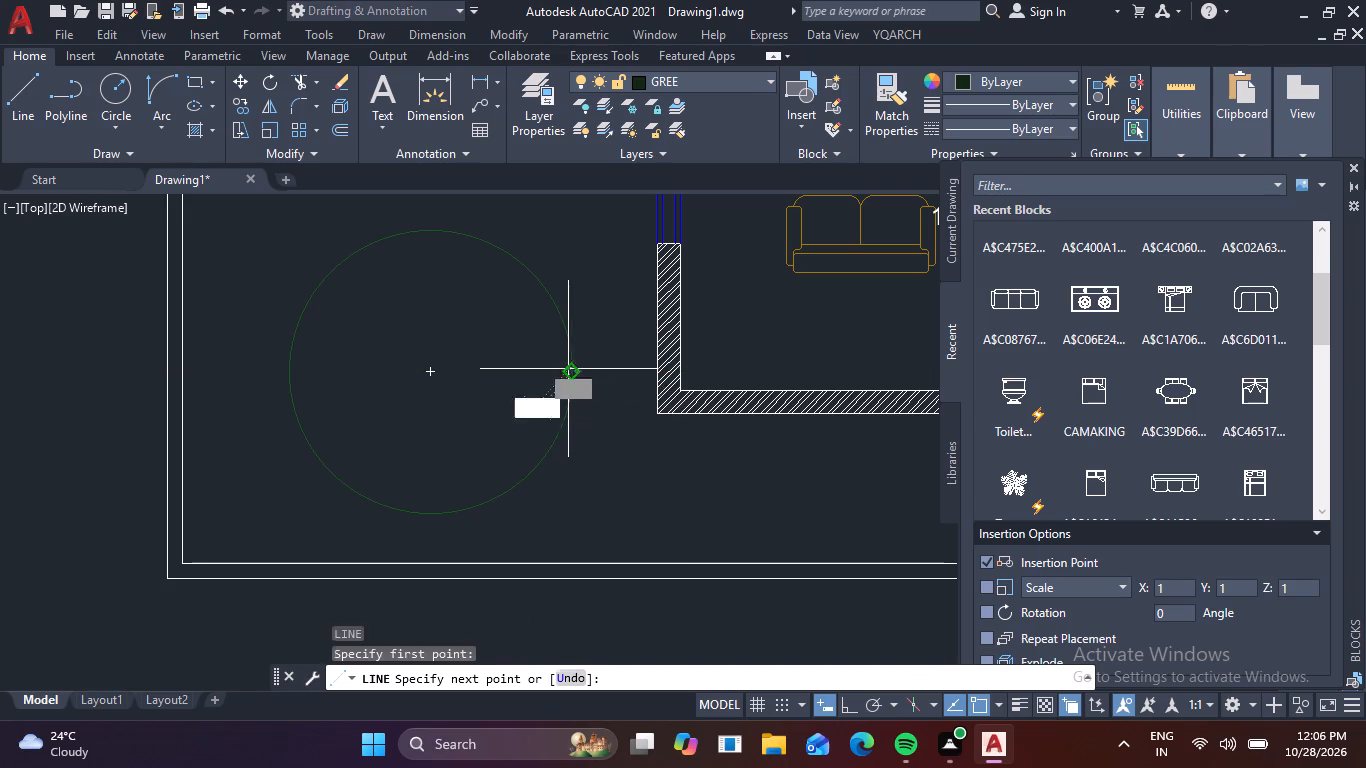
left_click(431, 369)
key("space")
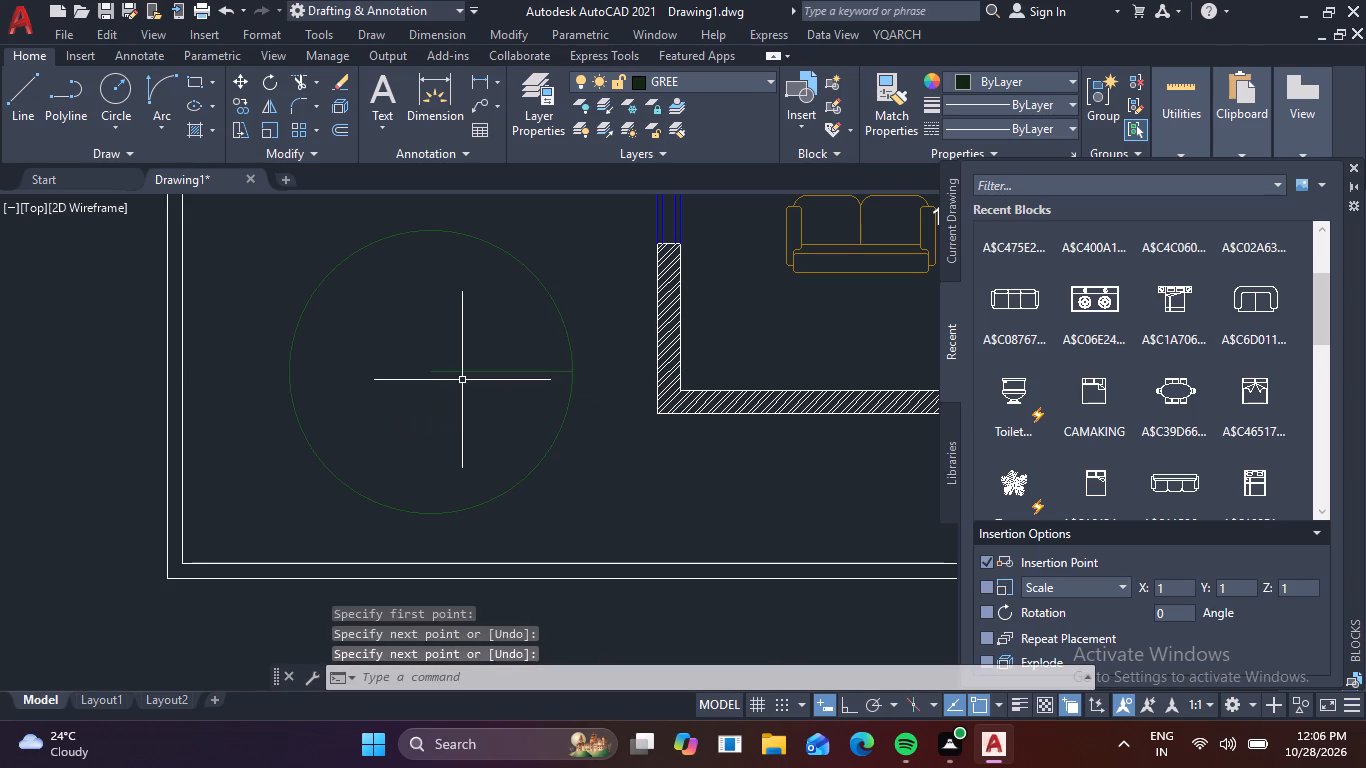
Create an associative polar array of the radius line about the green circle's centre with 8 items.
left_click(501, 389)
left_click(483, 371)
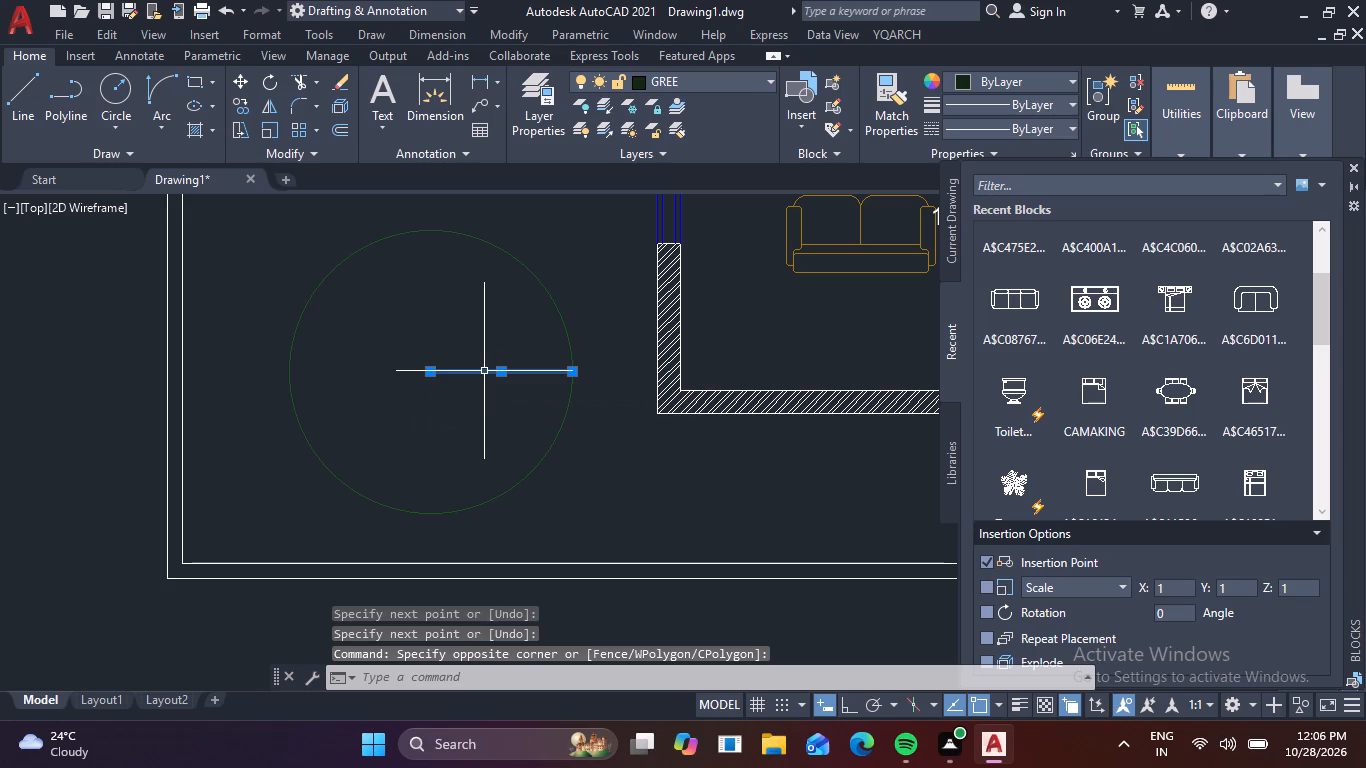
key("a")
key("r")
key("space")
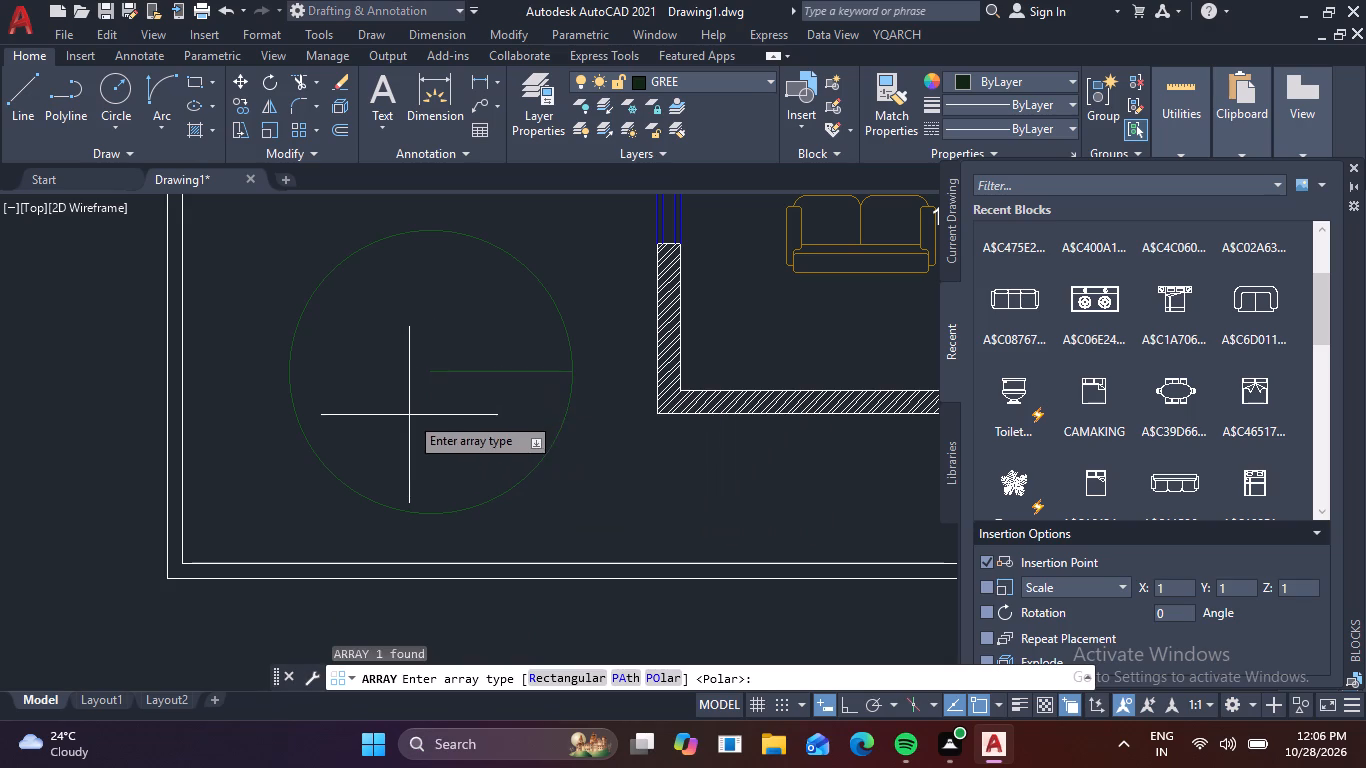
left_click(666, 679)
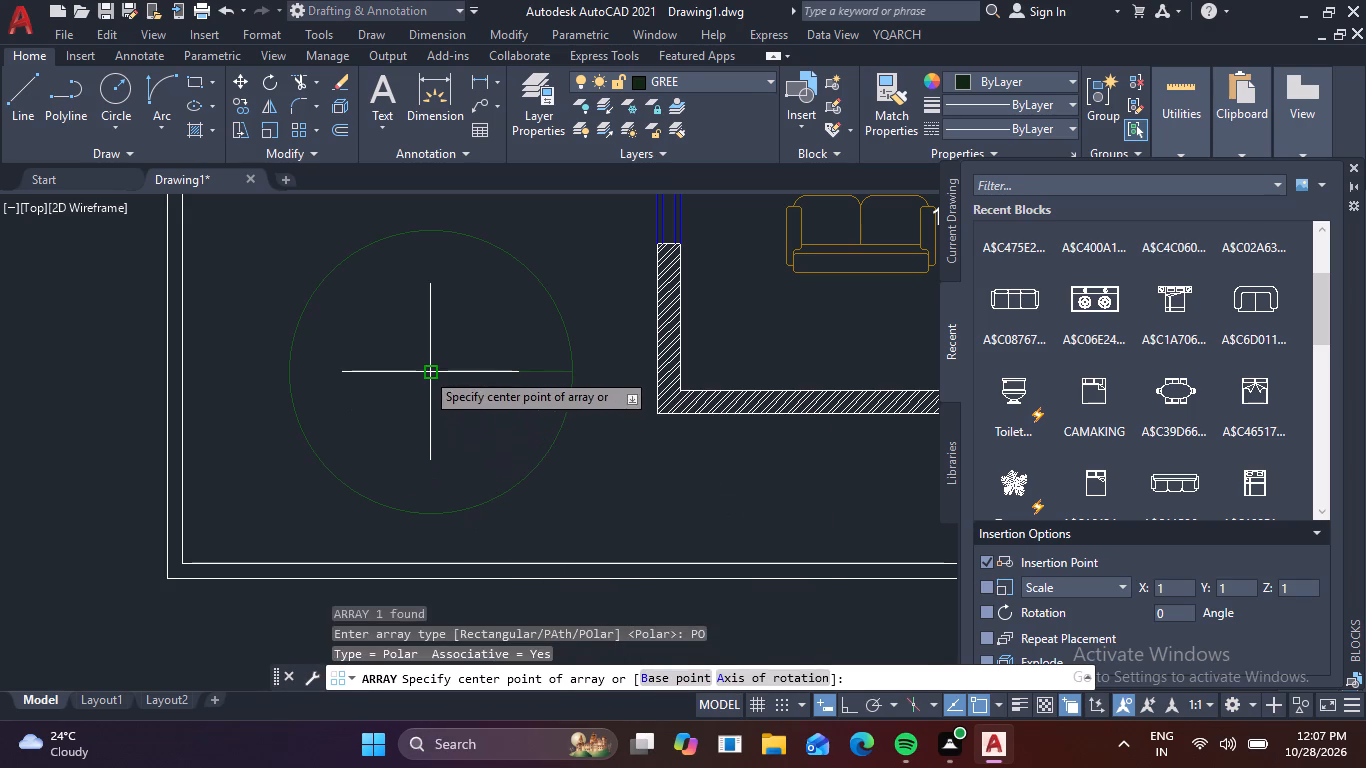
left_click(425, 371)
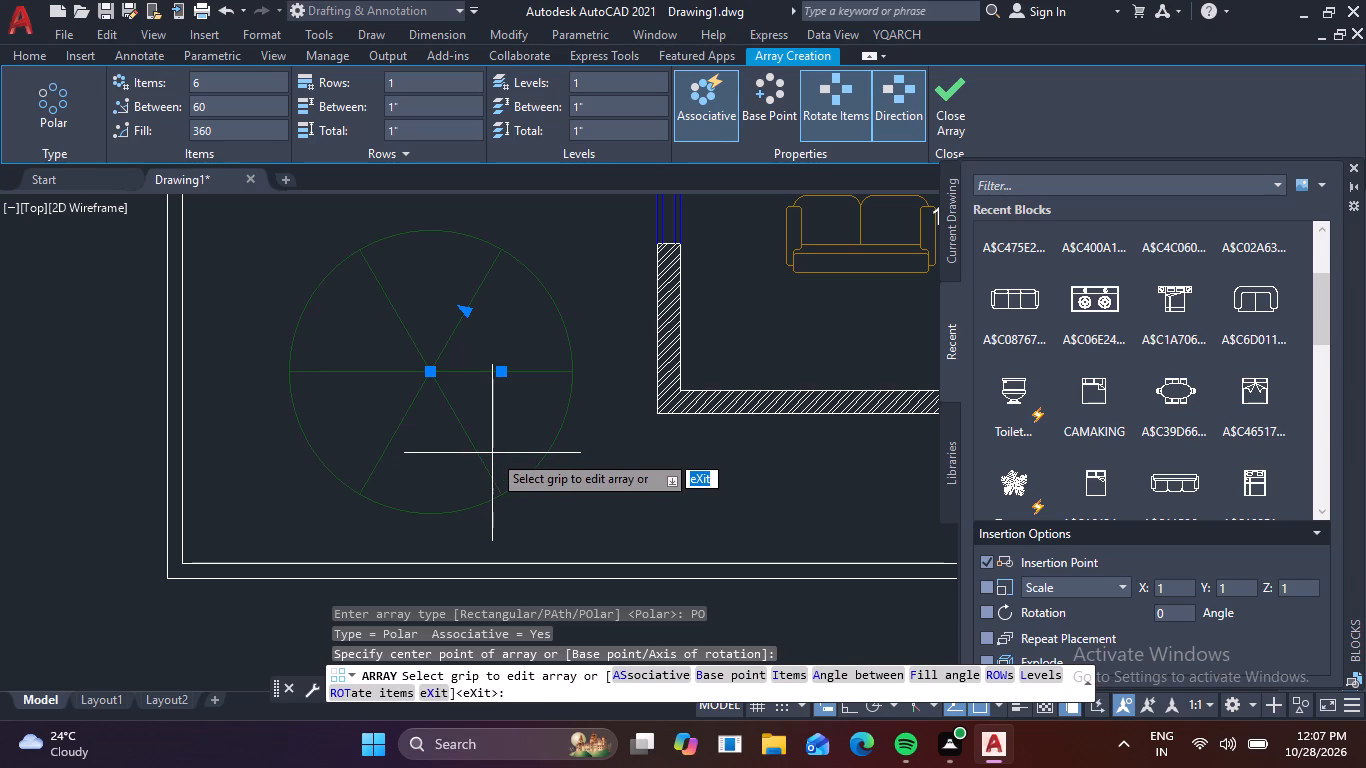
left_click(254, 88)
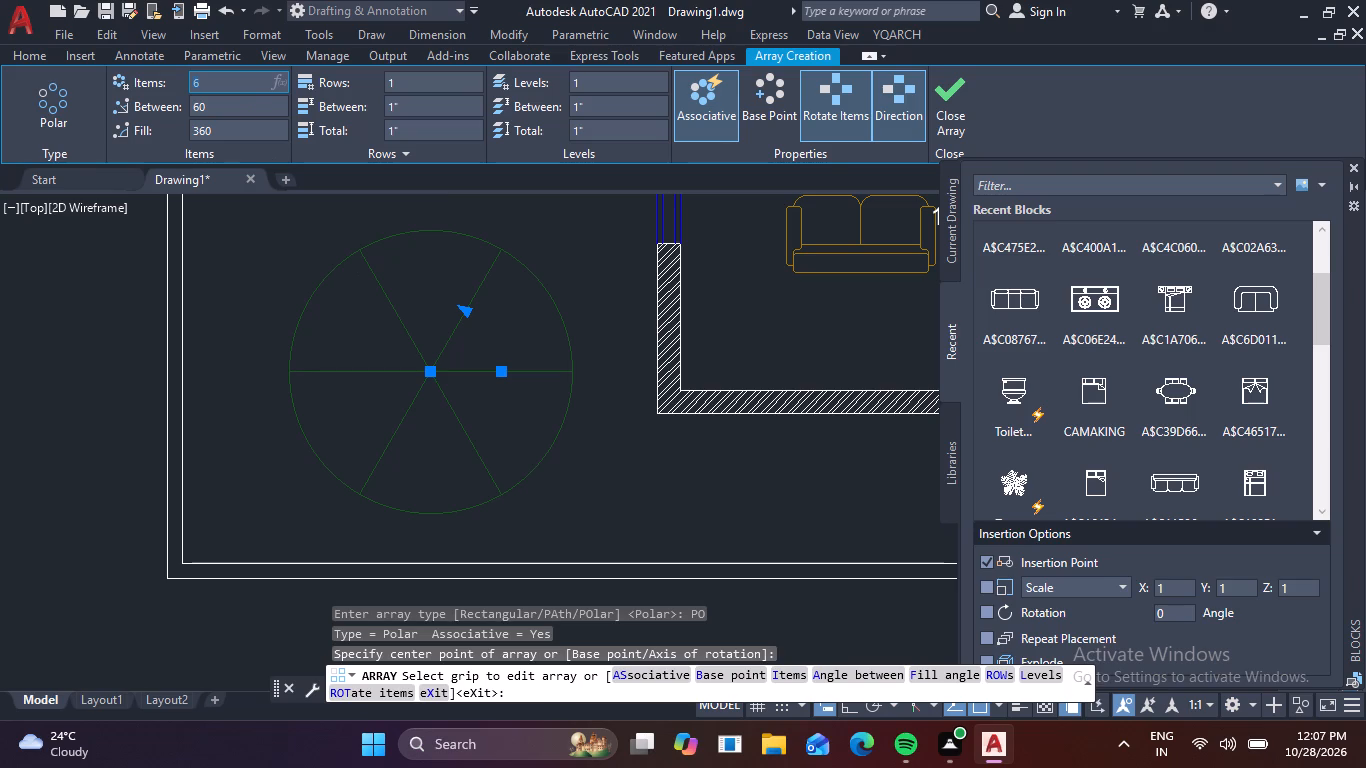
key("8")
left_click(423, 102)
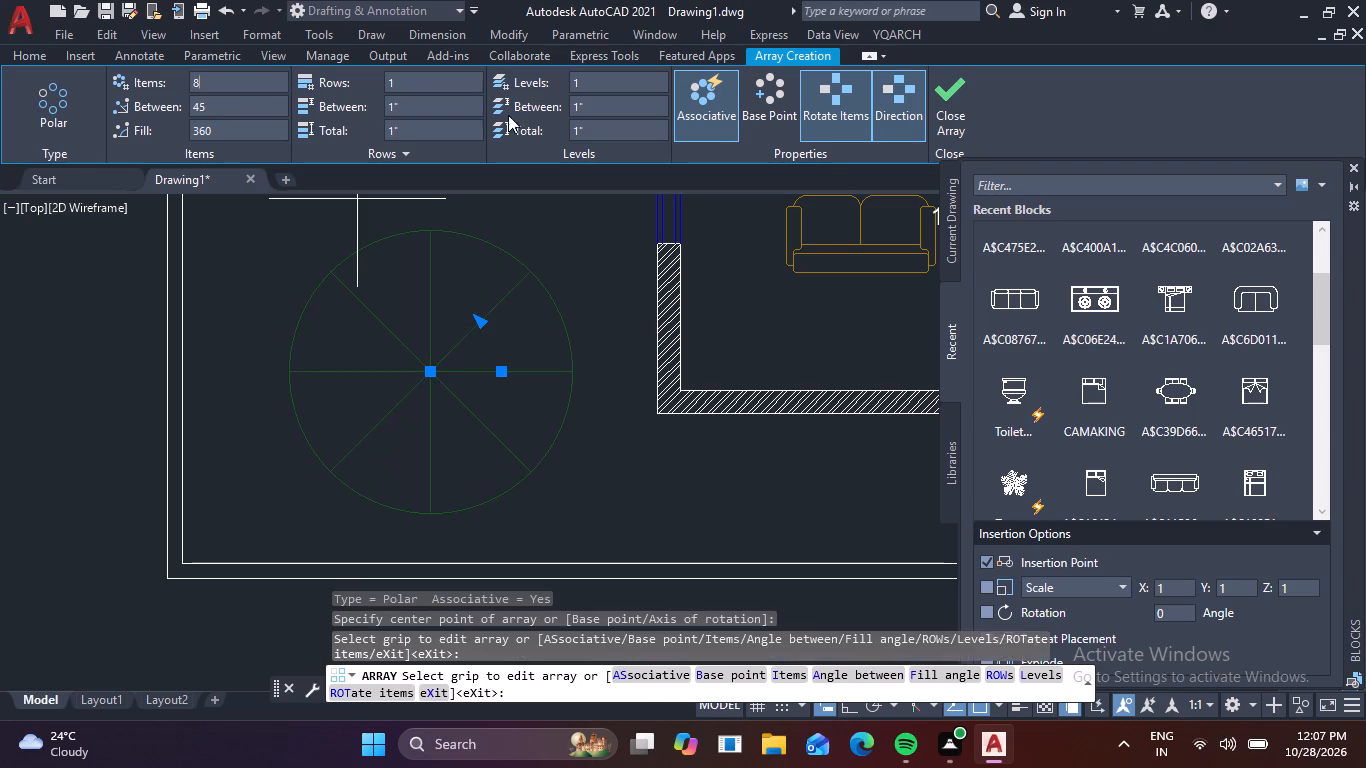
left_click(950, 99)
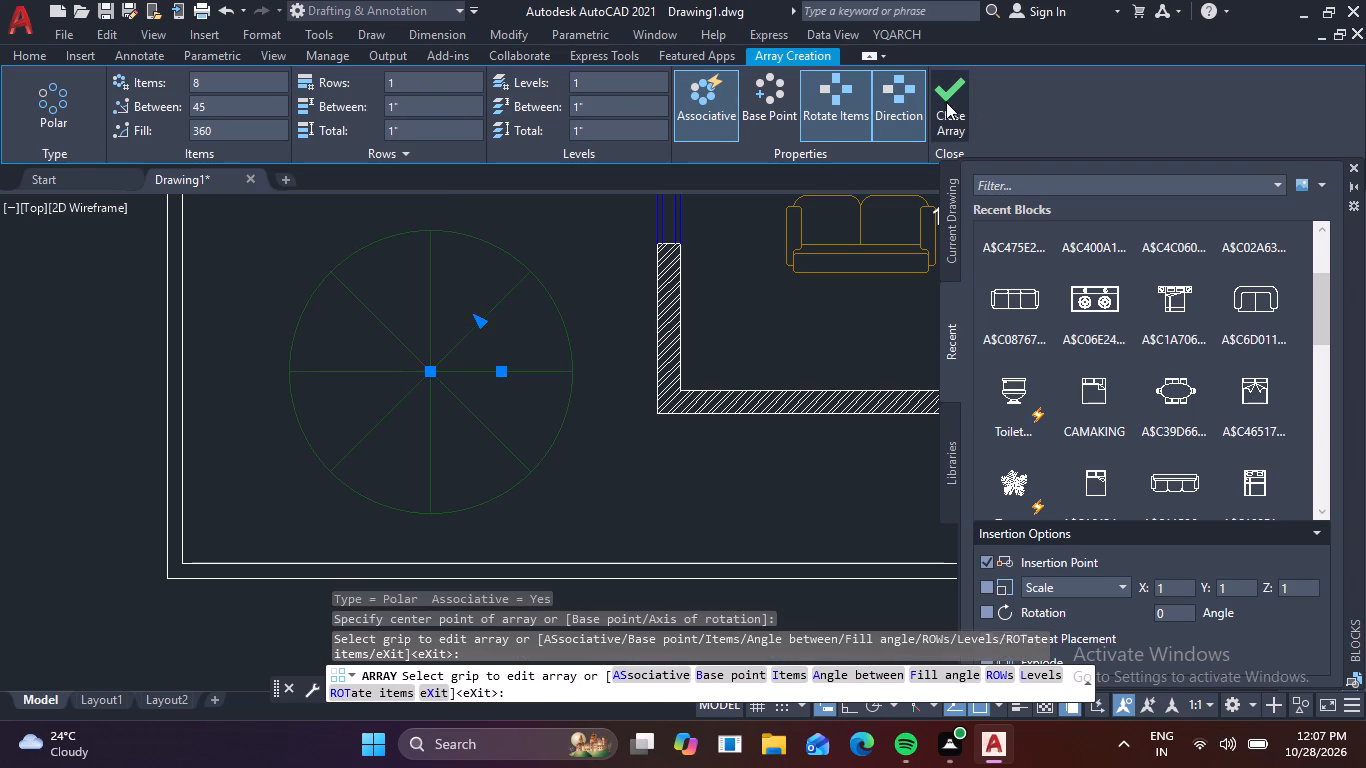
Draw a slanted branch line from the upper-right diagonal spoke across the vertical spoke to the circle's top edge.
scroll(543, 427, "down", 1)
scroll(510, 347, "up", 1)
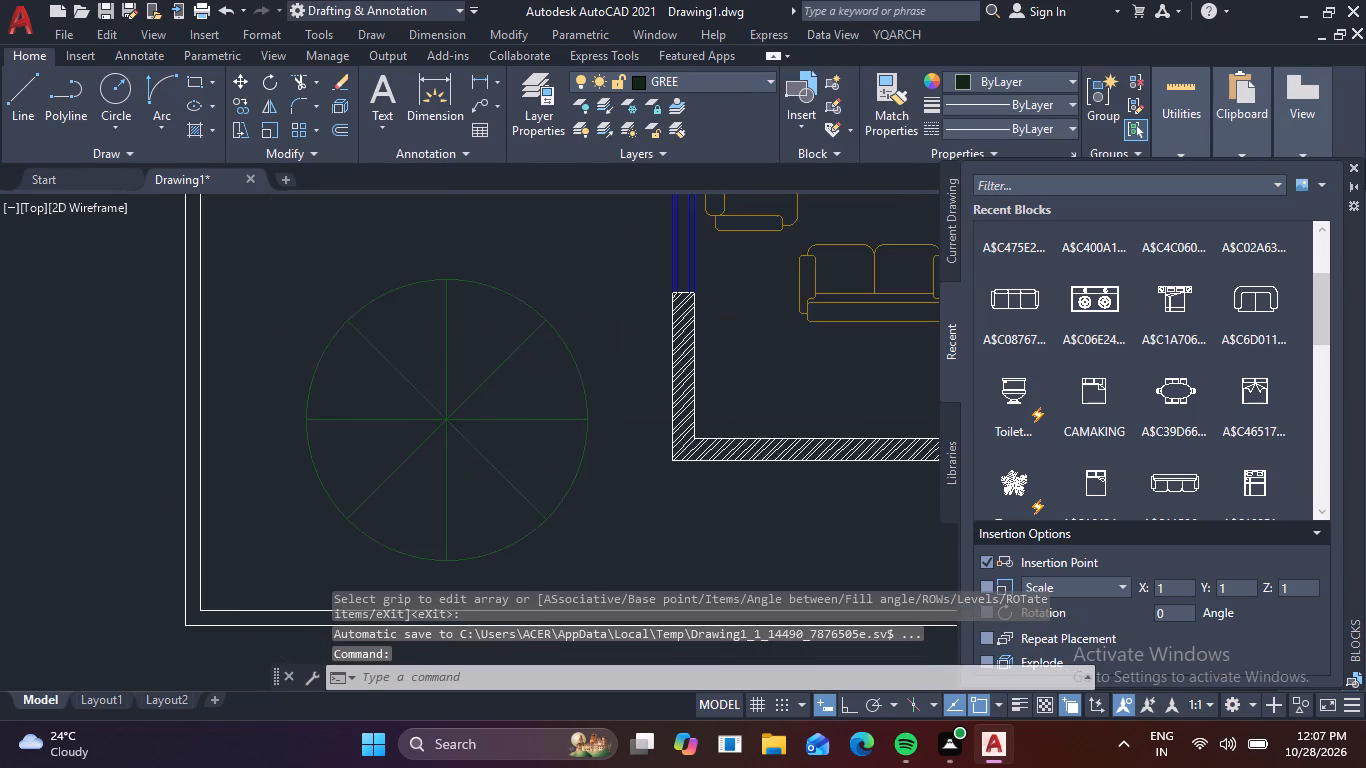
scroll(514, 333, "up", 1)
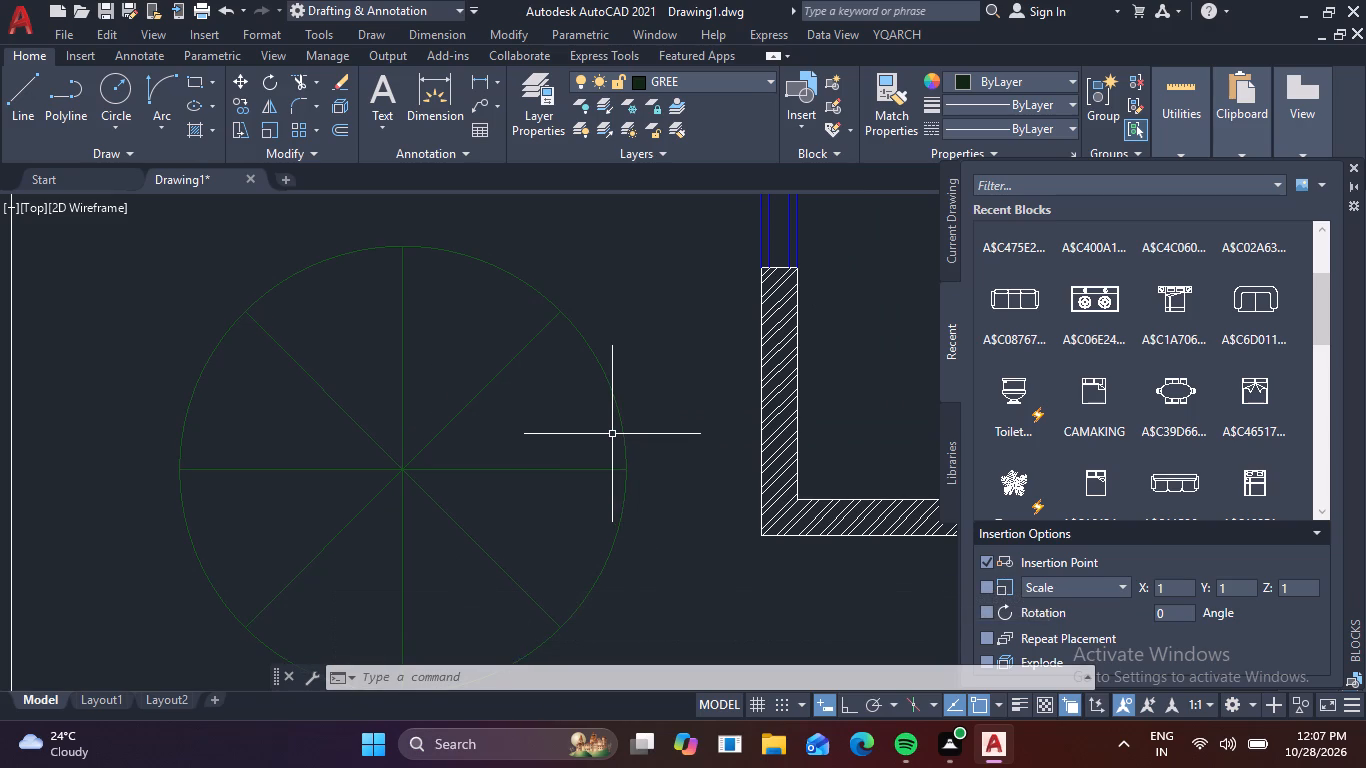
key("l")
key("space")
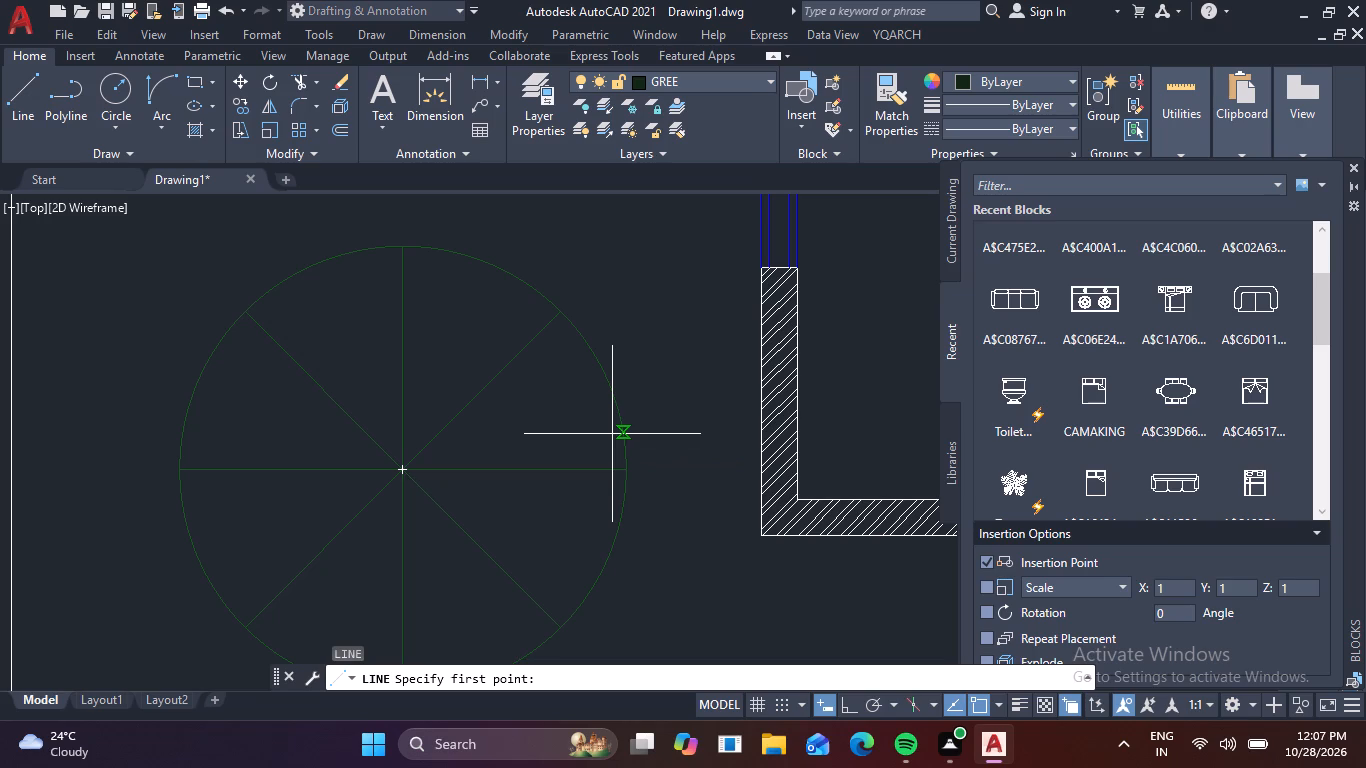
left_click(464, 407)
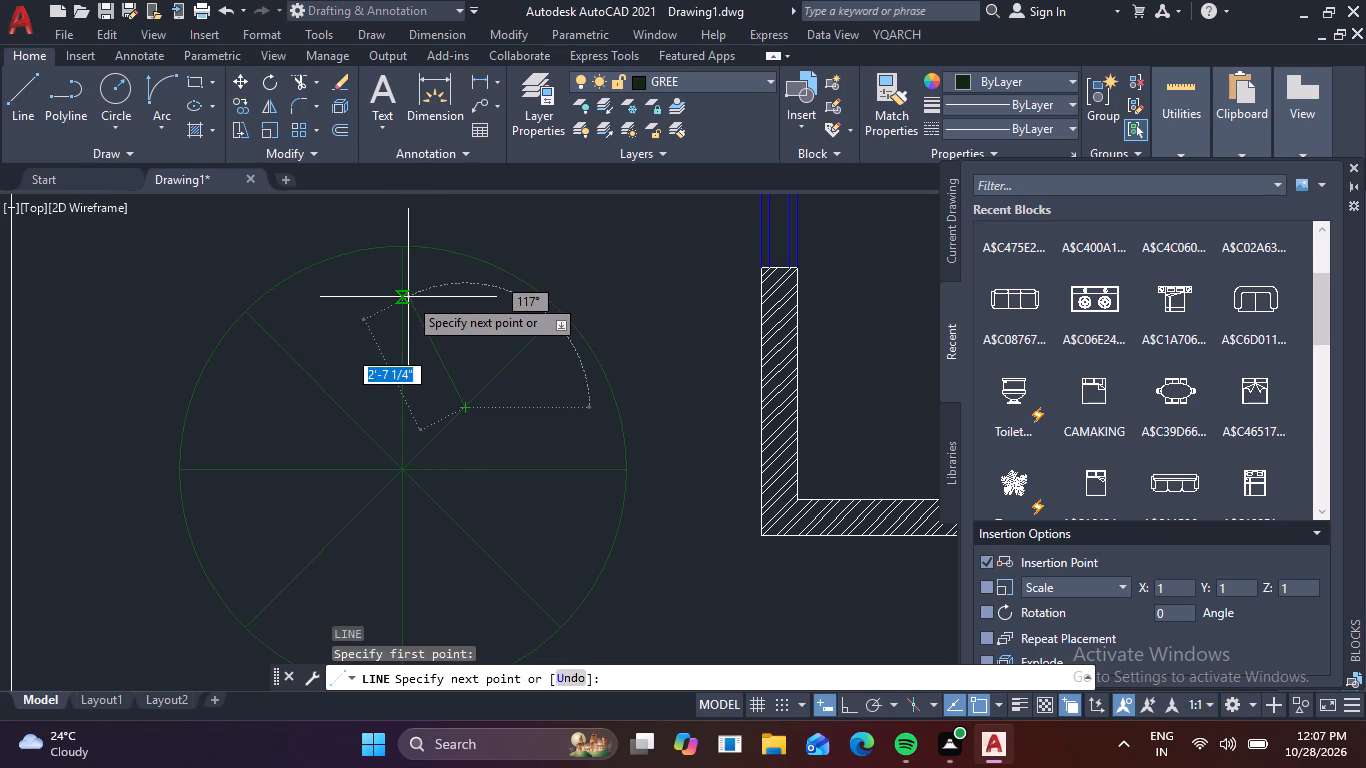
left_click(396, 287)
left_click(383, 257)
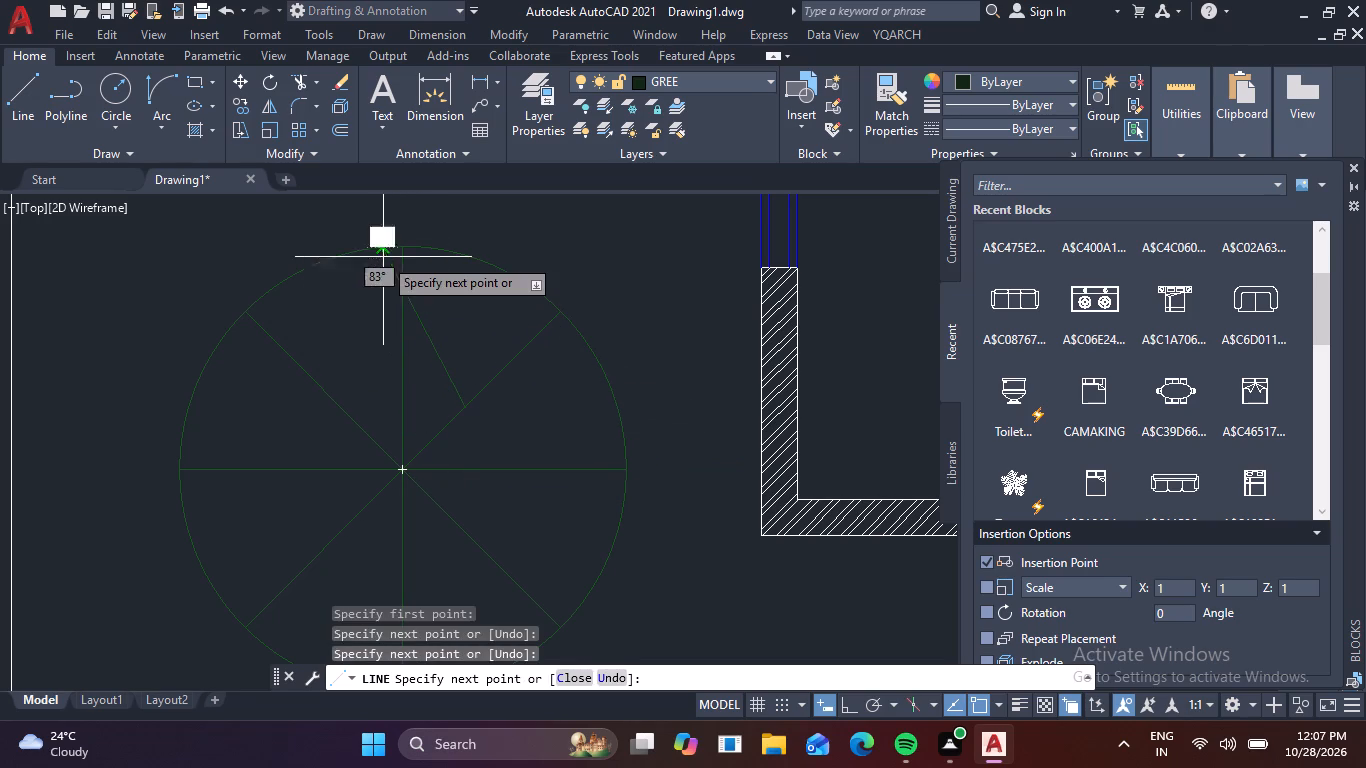
key("space")
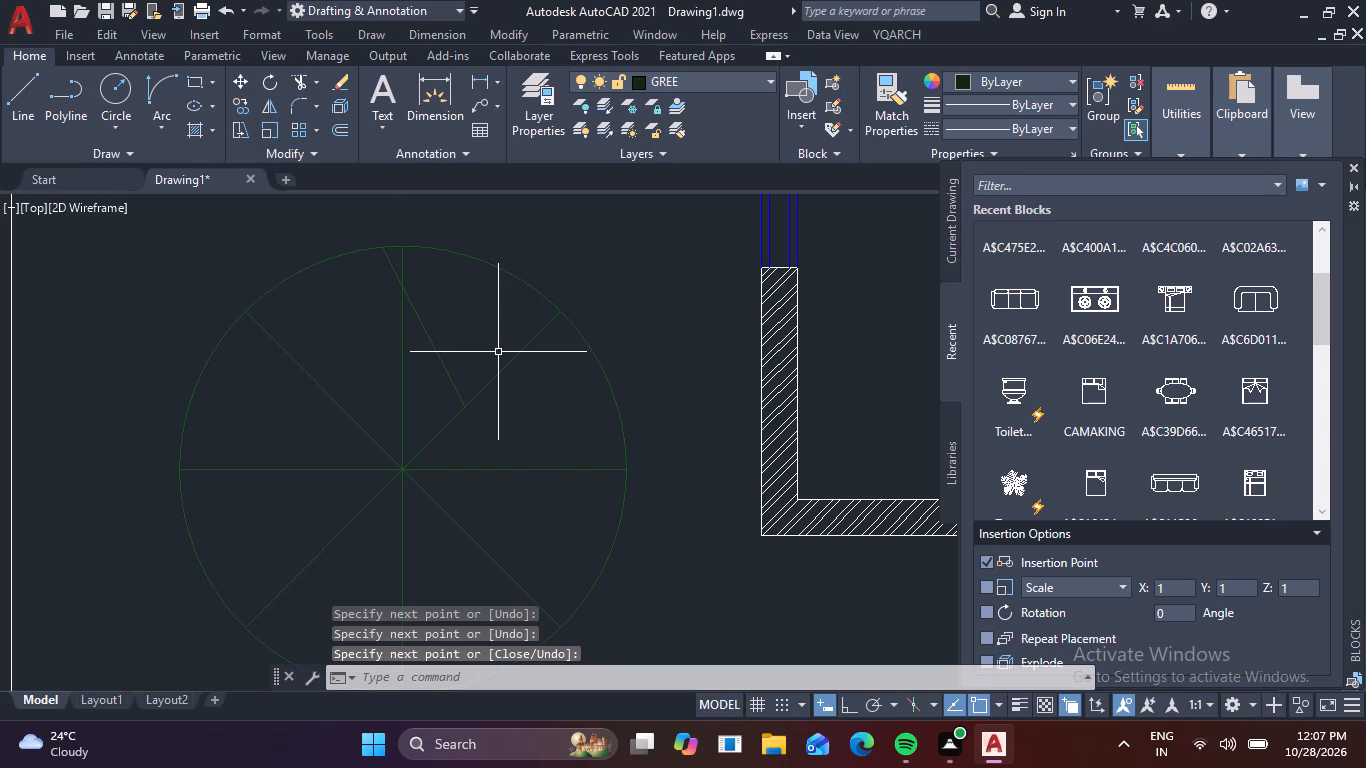
Draw a jagged multi-segment branch line from the upper-right diagonal spoke up to the circle's edge, right of the slanted branch.
key("space")
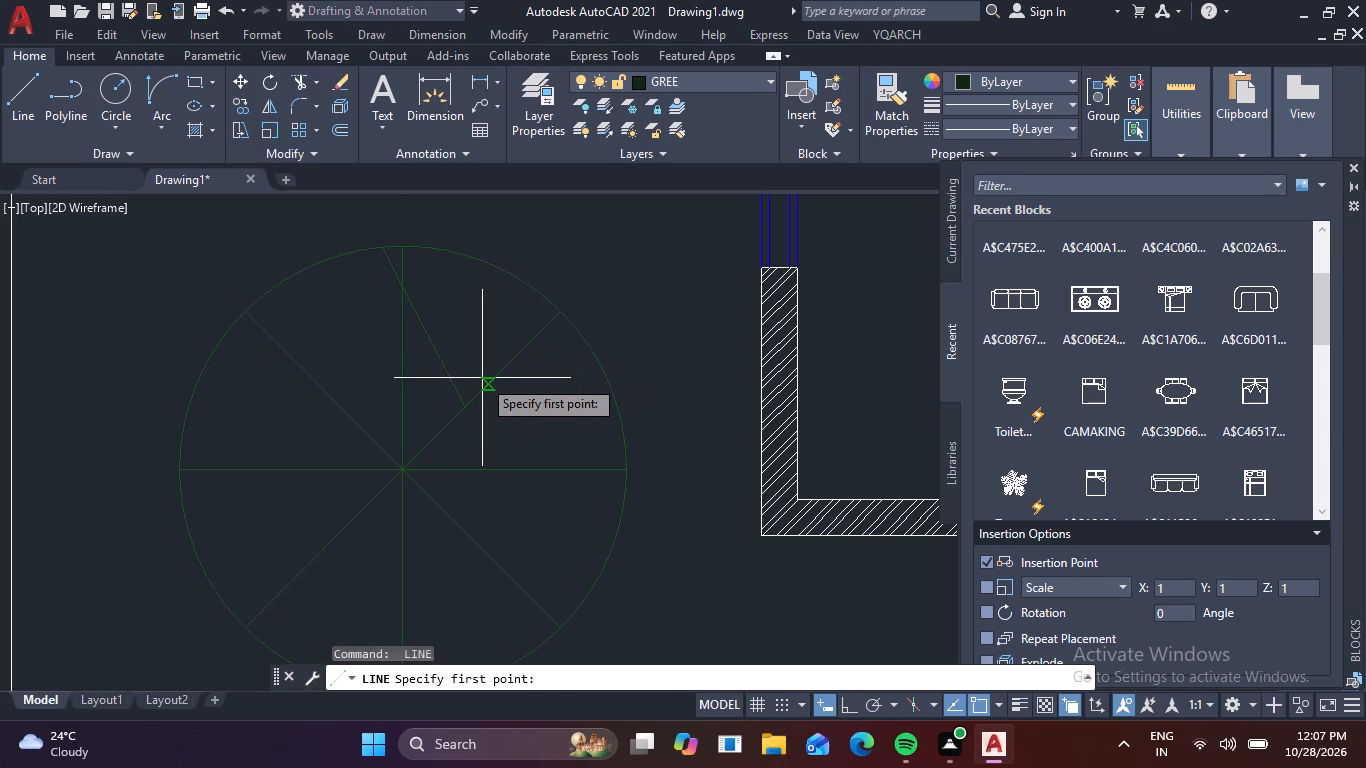
left_click(482, 383)
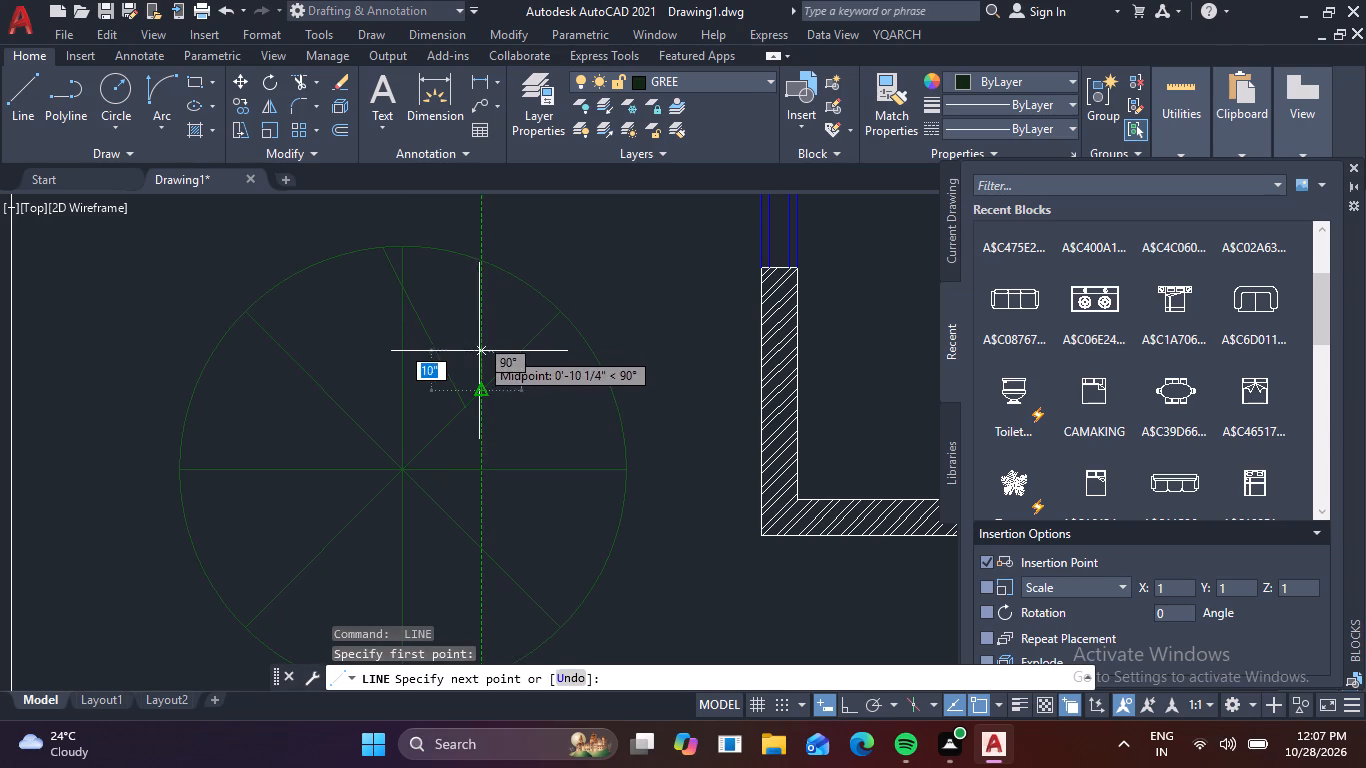
scroll(483, 369, "up", 2)
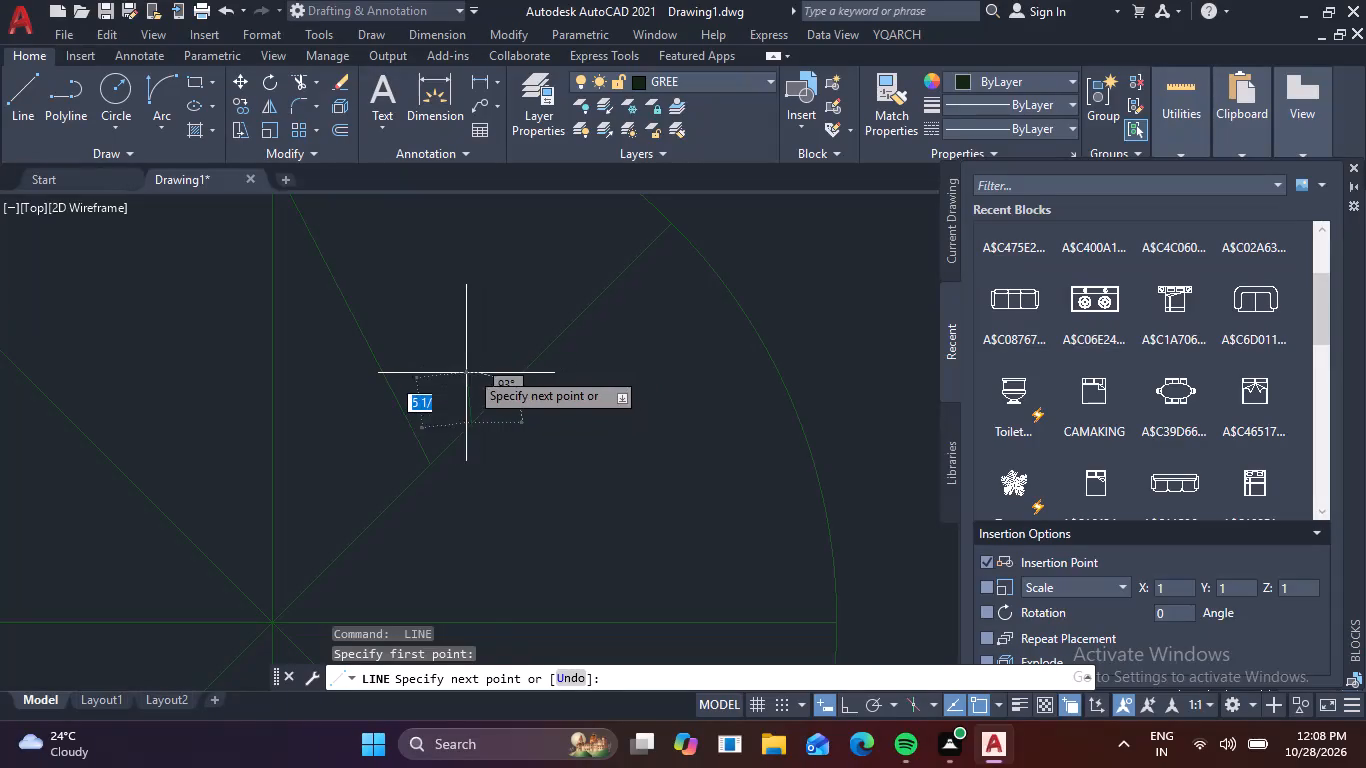
left_click(460, 375)
scroll(470, 354, "up", 3)
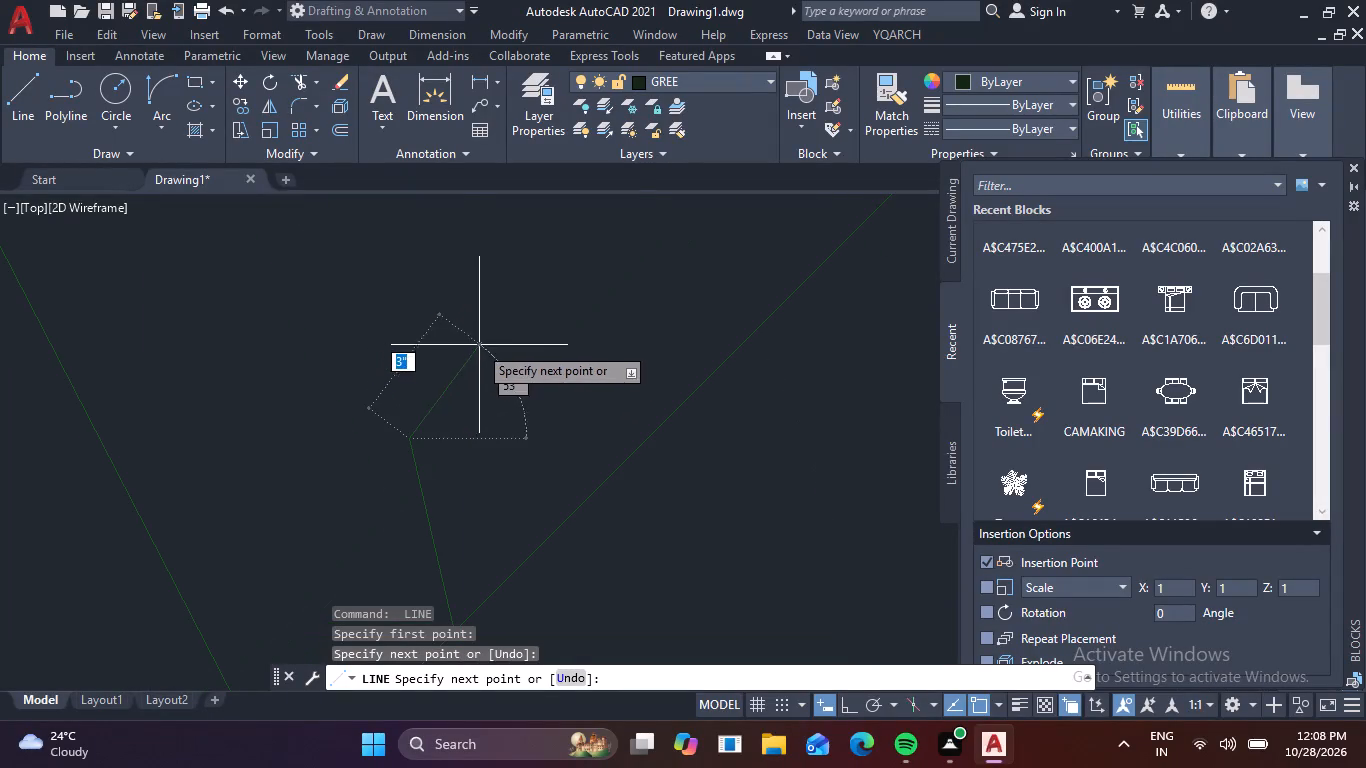
left_click(432, 391)
scroll(417, 254, "down", 2)
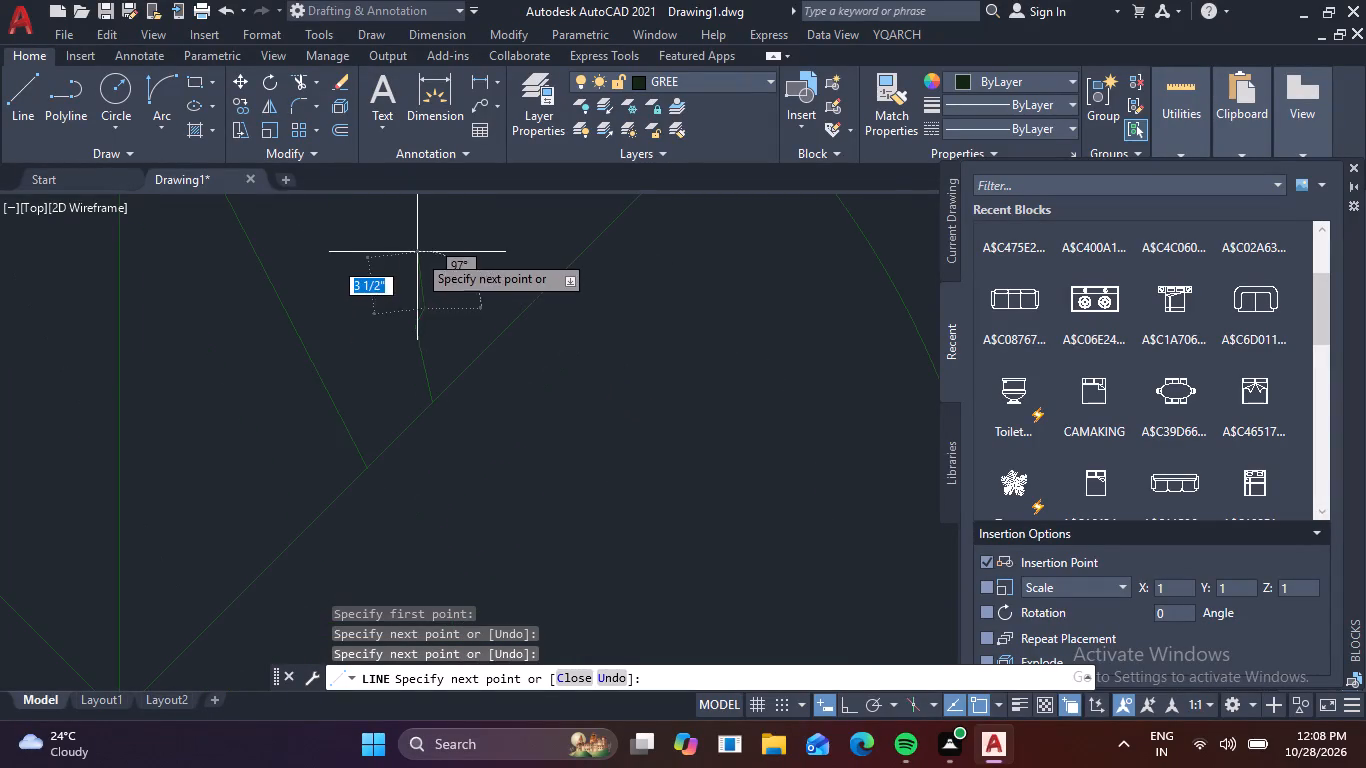
middle_click_drag(417, 252, 462, 398)
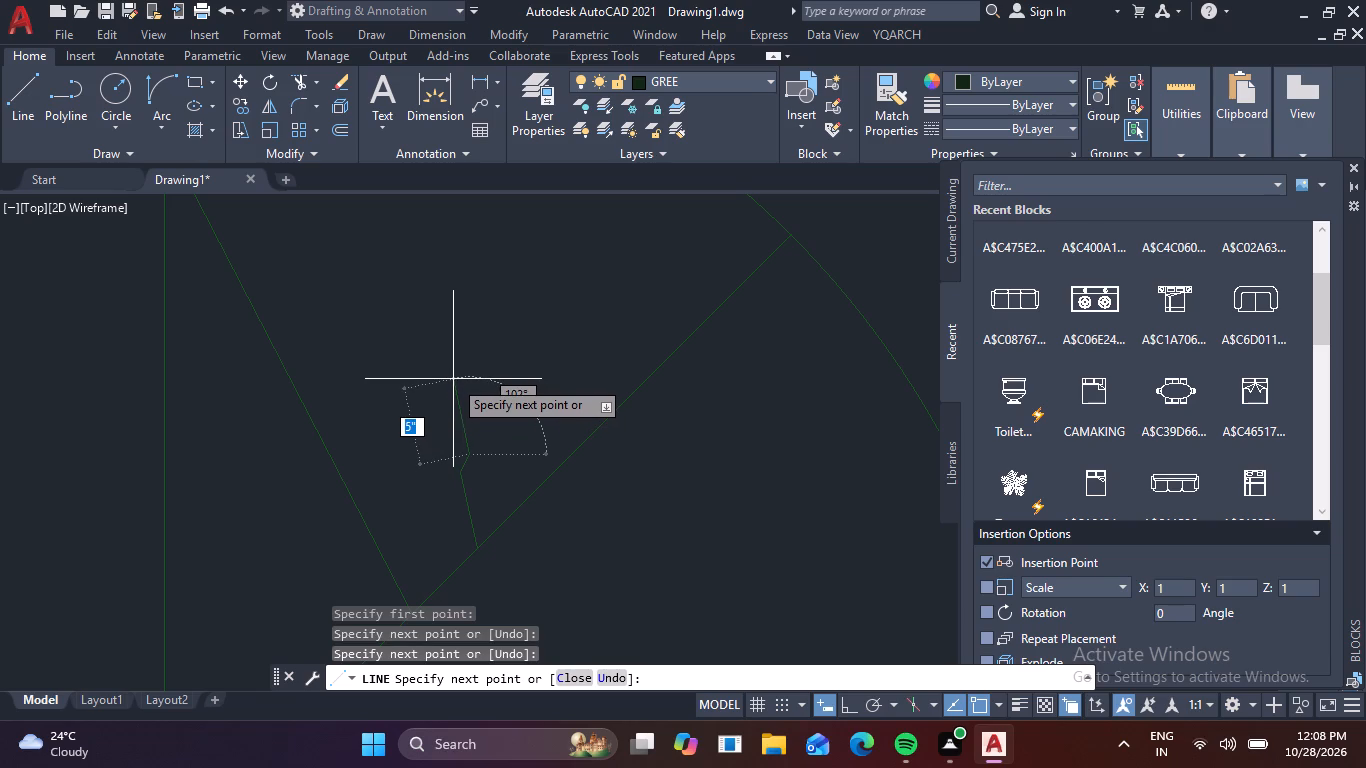
left_click(453, 379)
left_click(436, 360)
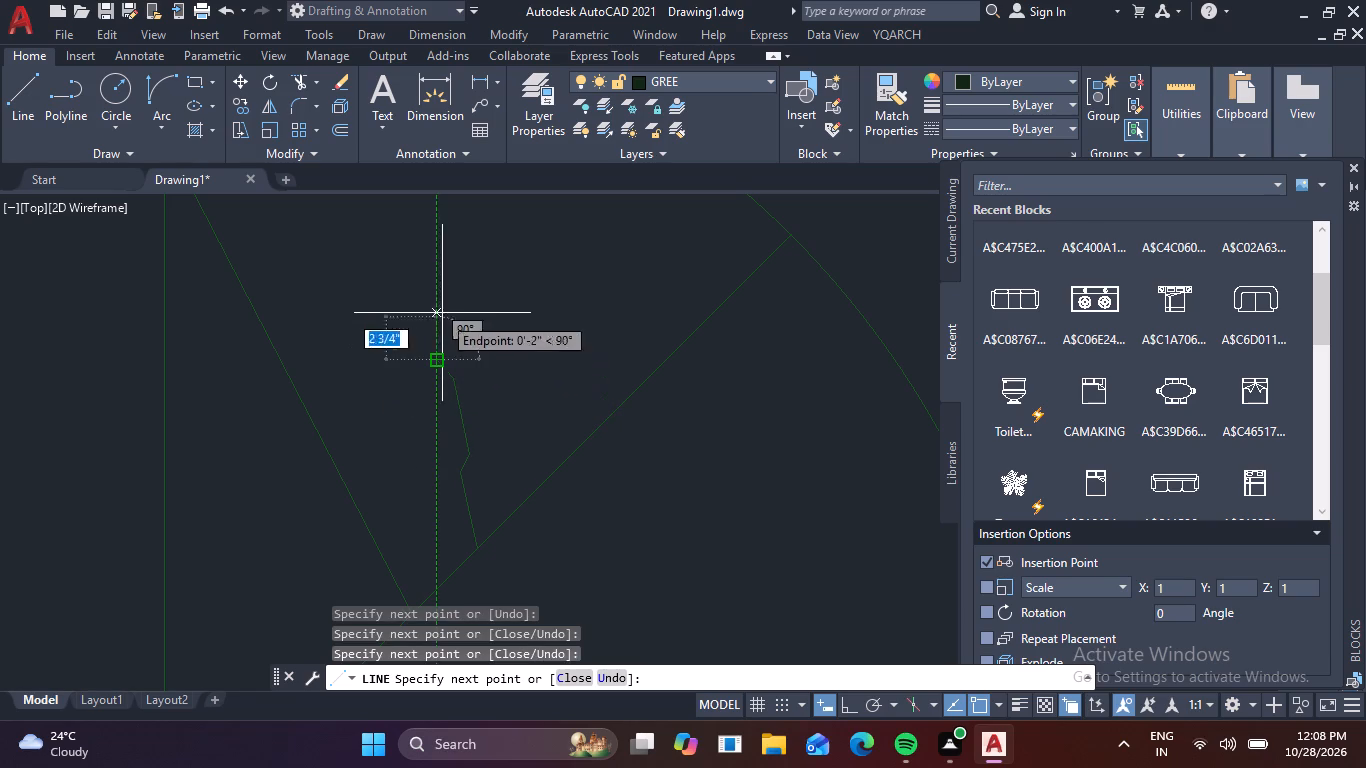
middle_click_drag(442, 273, 415, 616)
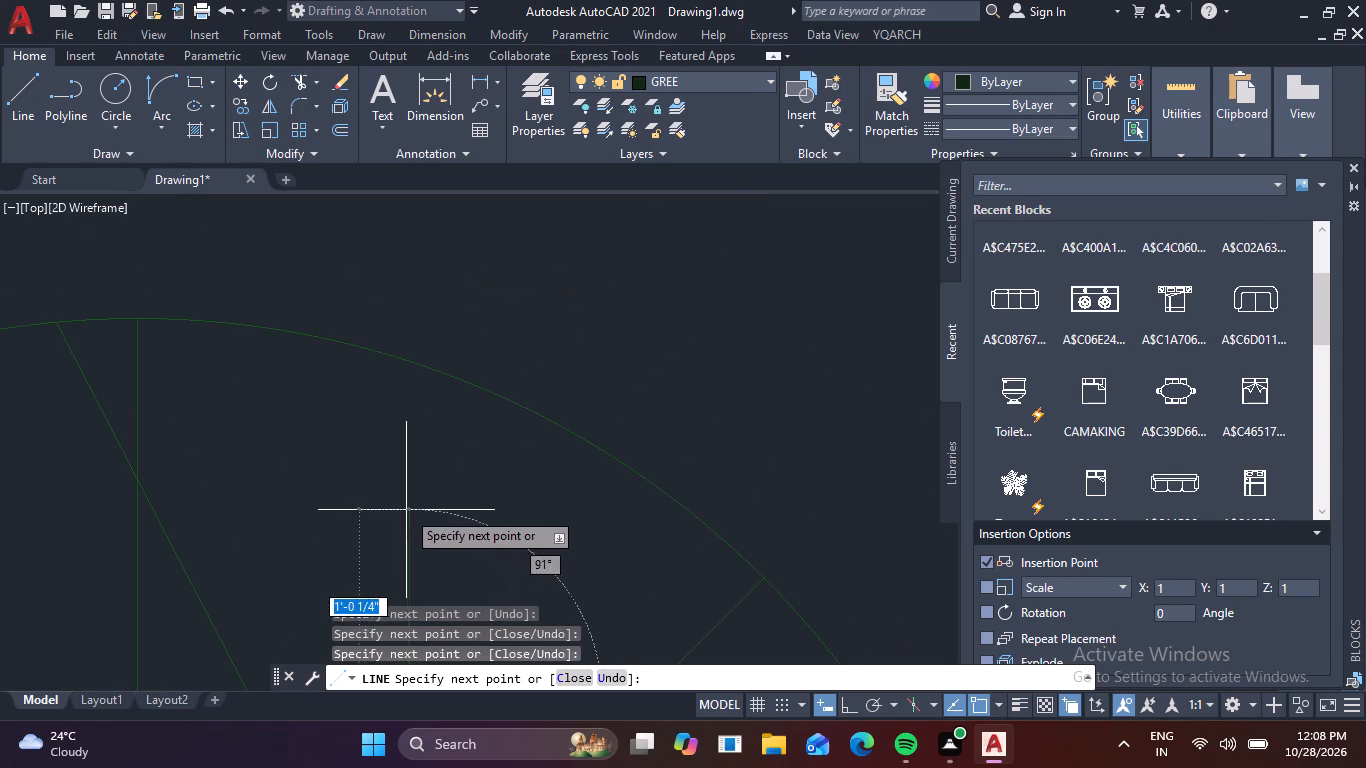
scroll(406, 510, "down", 1)
middle_click_drag(408, 508, 473, 409)
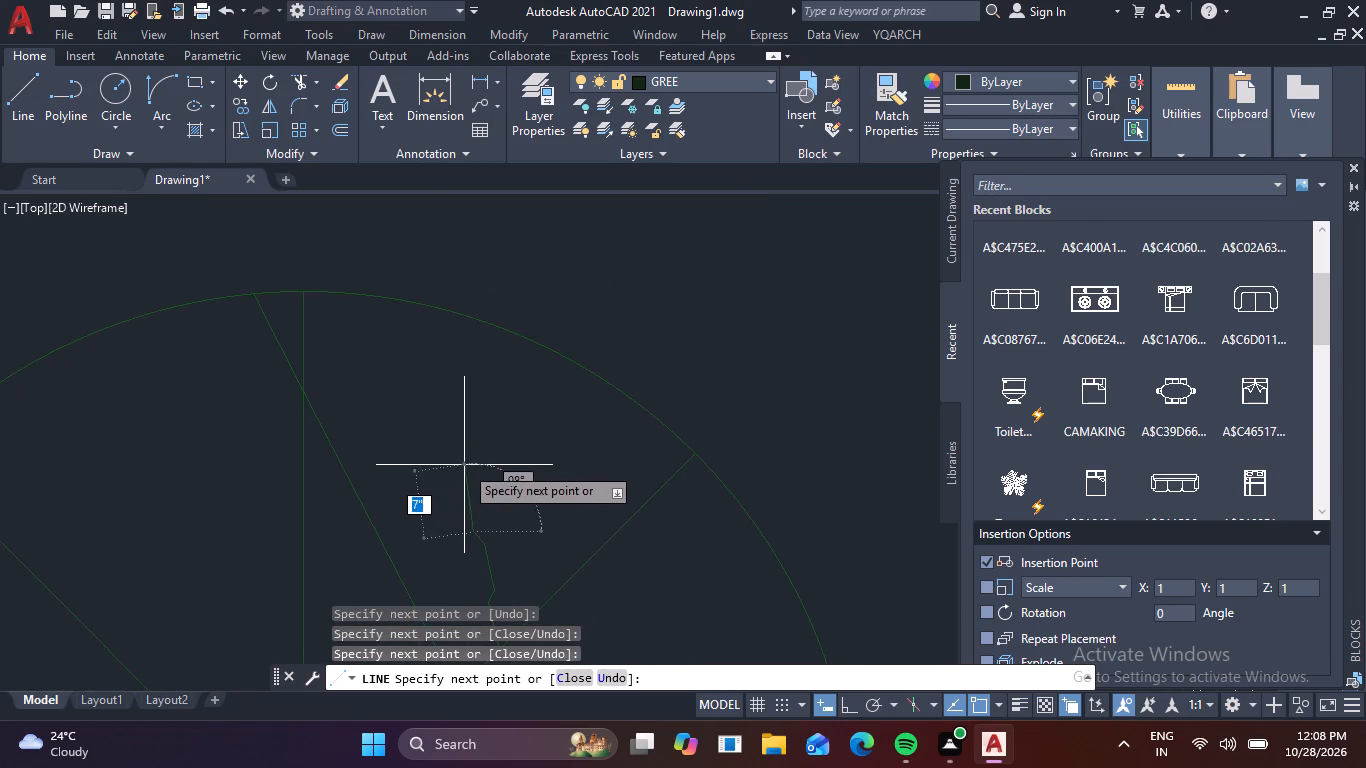
left_click(464, 466)
left_click(436, 434)
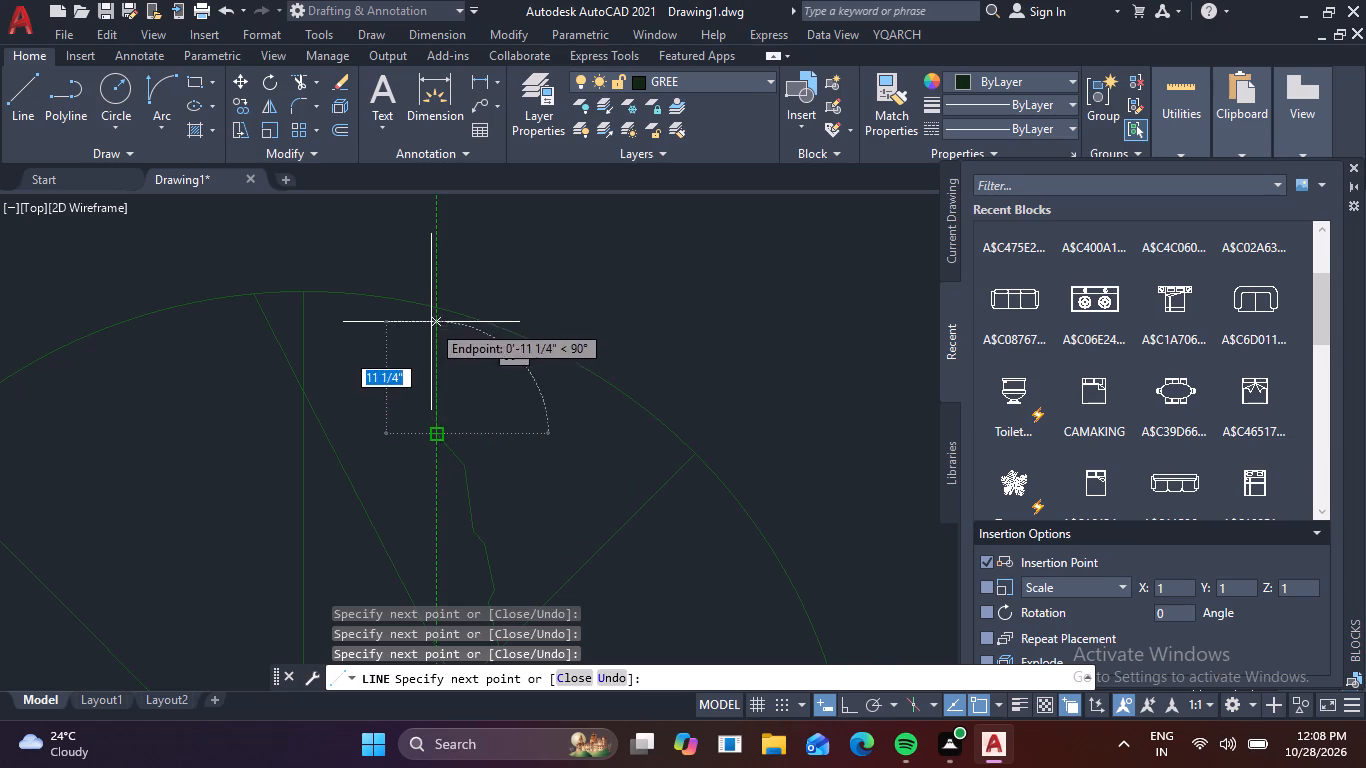
left_click(433, 312)
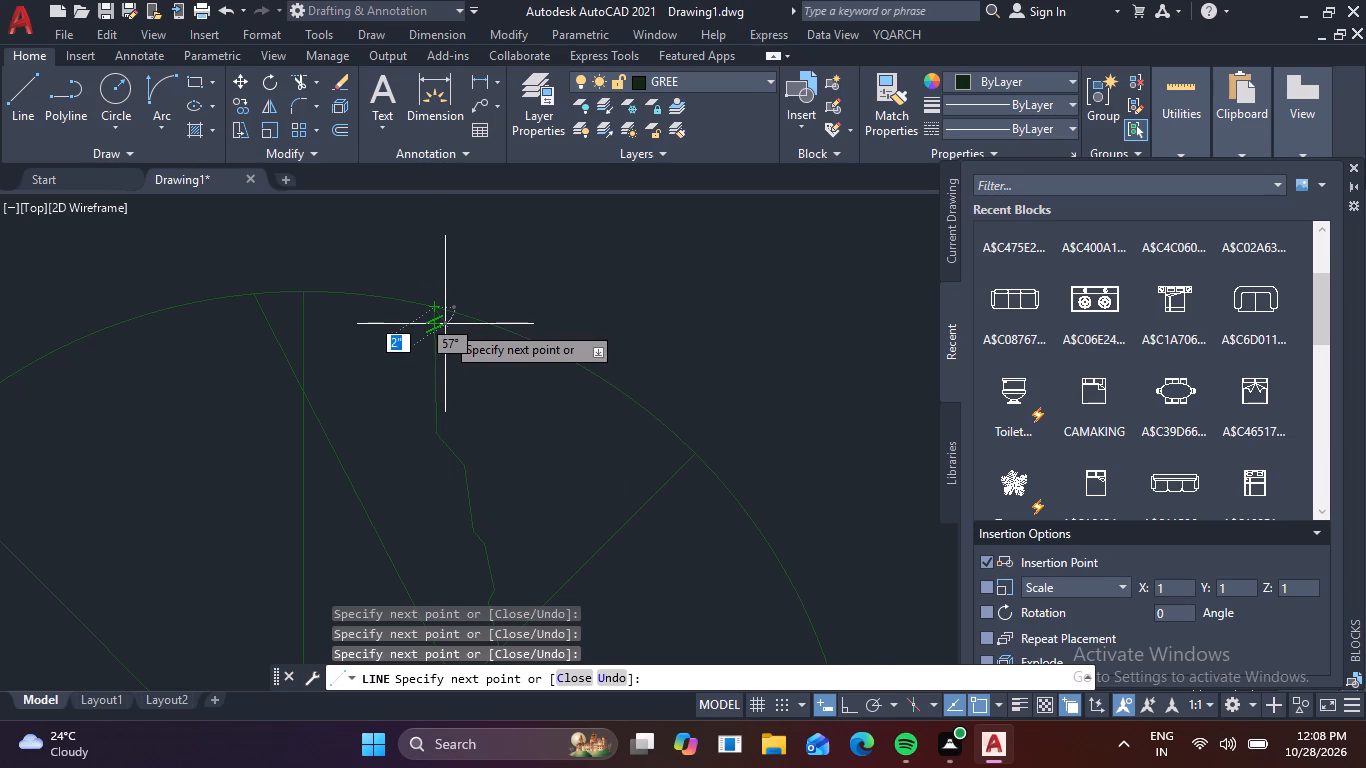
key("space")
scroll(516, 413, "down", 2)
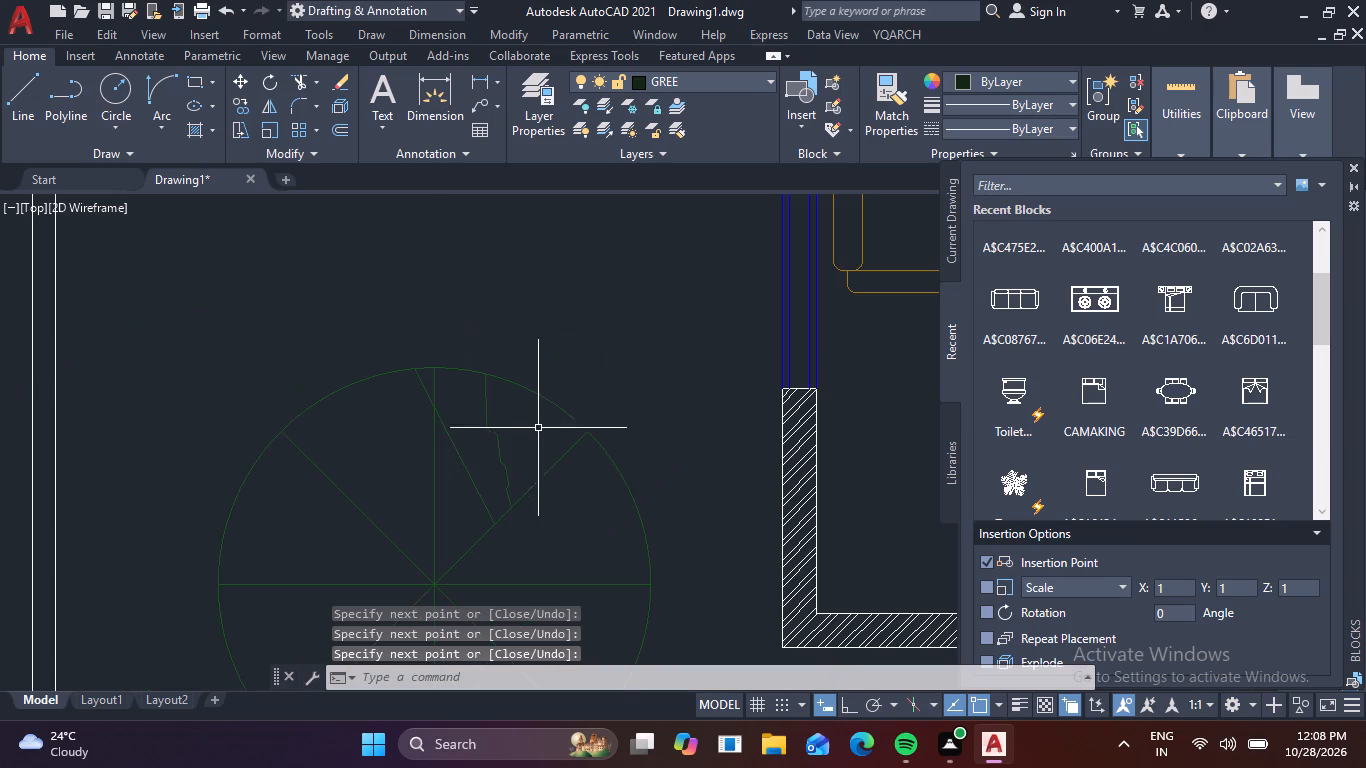
Draw a short three-segment zigzag twig from the jagged branch's right side out to the circle's edge.
middle_click_drag(553, 444, 564, 416)
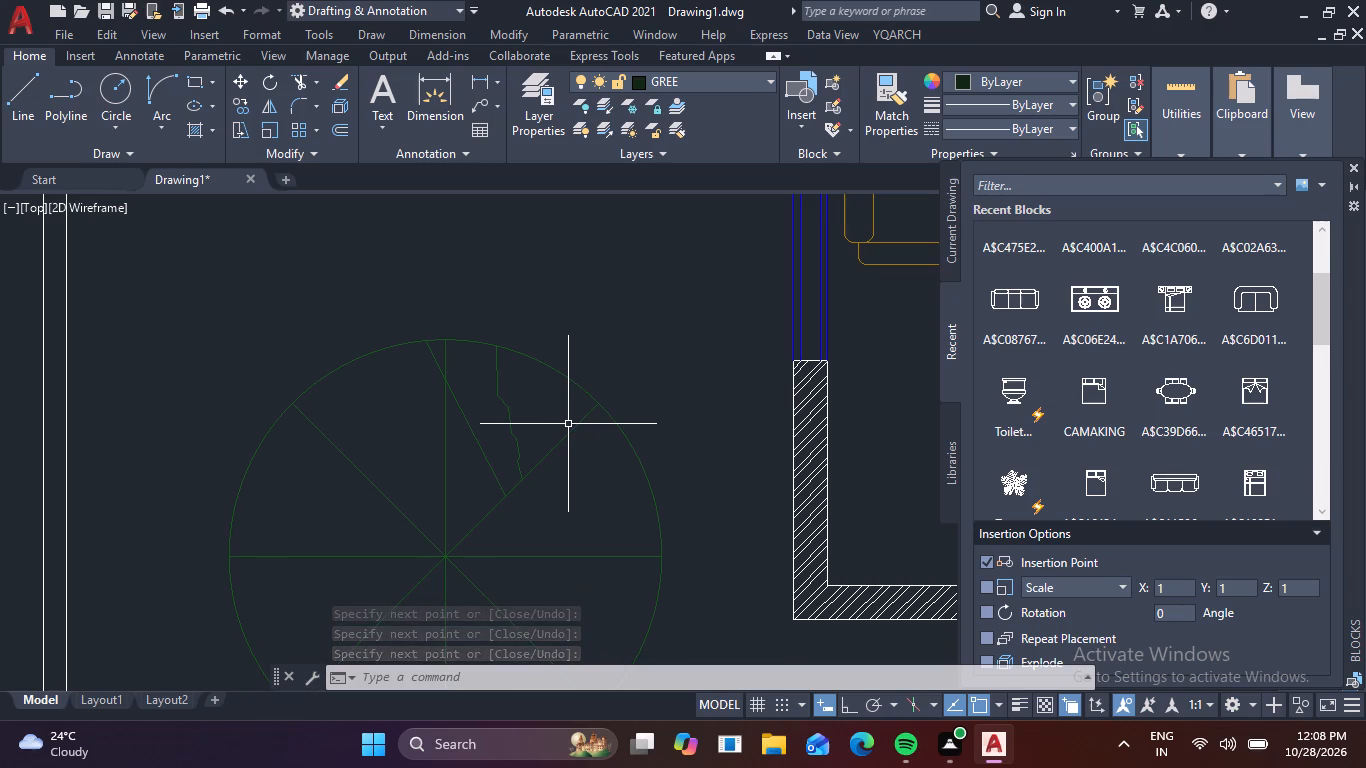
key("space")
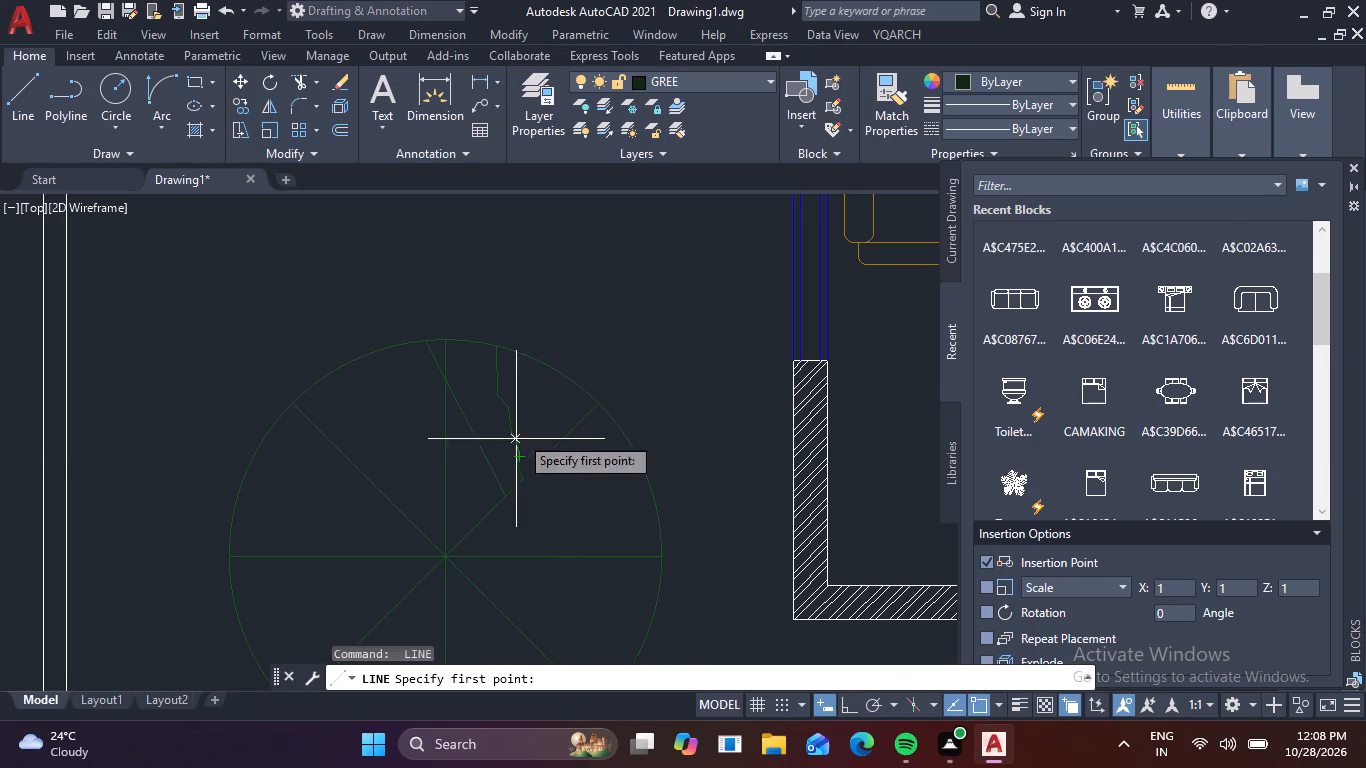
left_click(506, 408)
left_click(517, 388)
left_click(509, 373)
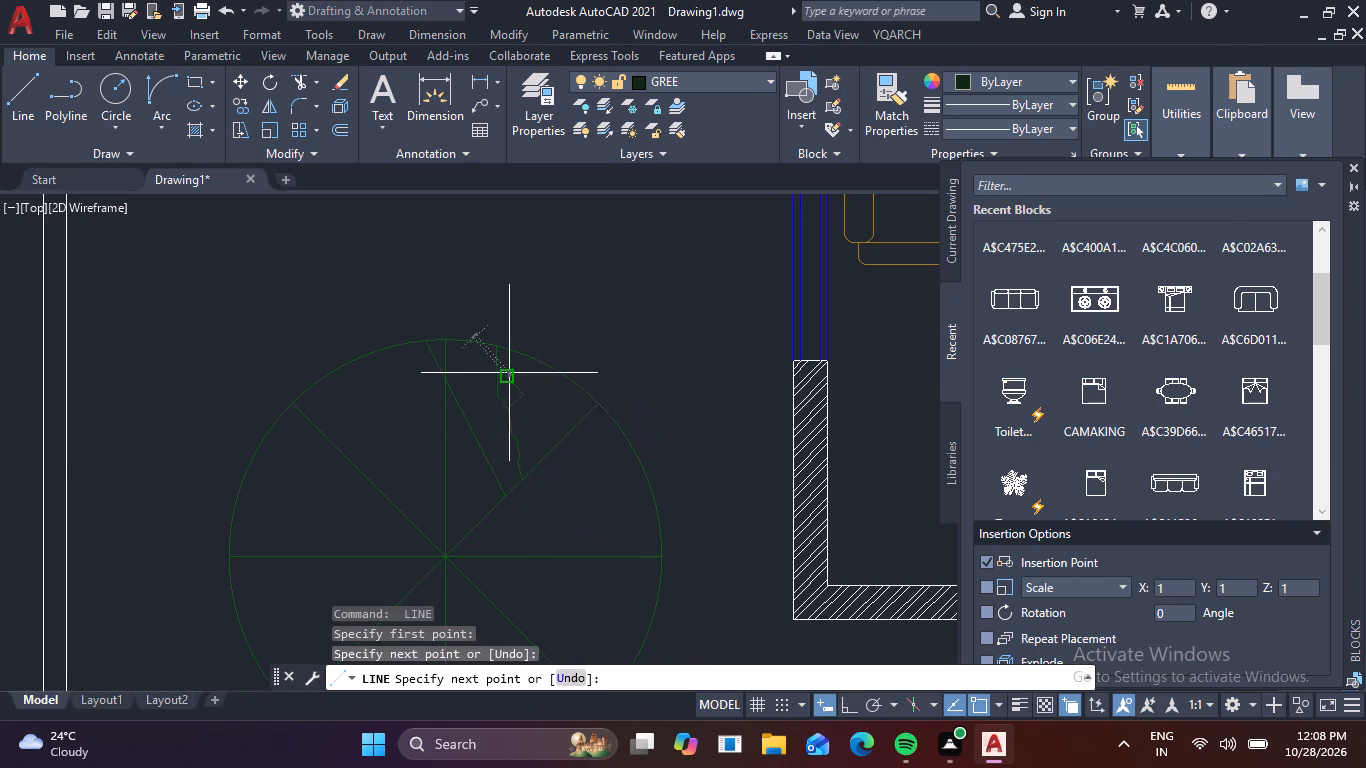
left_click(526, 365)
key("space")
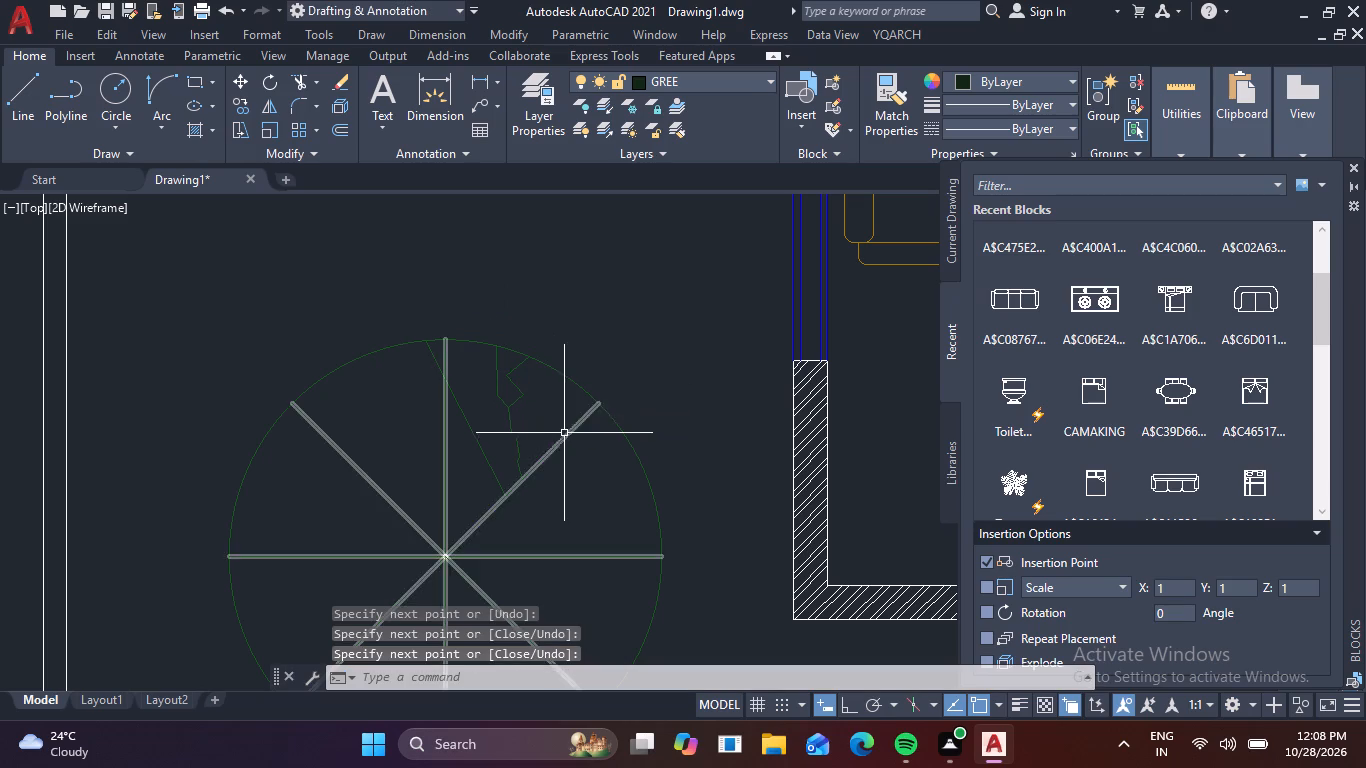
Draw a short twig from the jagged branch's upper part leftward, up to and along the circle's edge.
key("space")
left_click(496, 370)
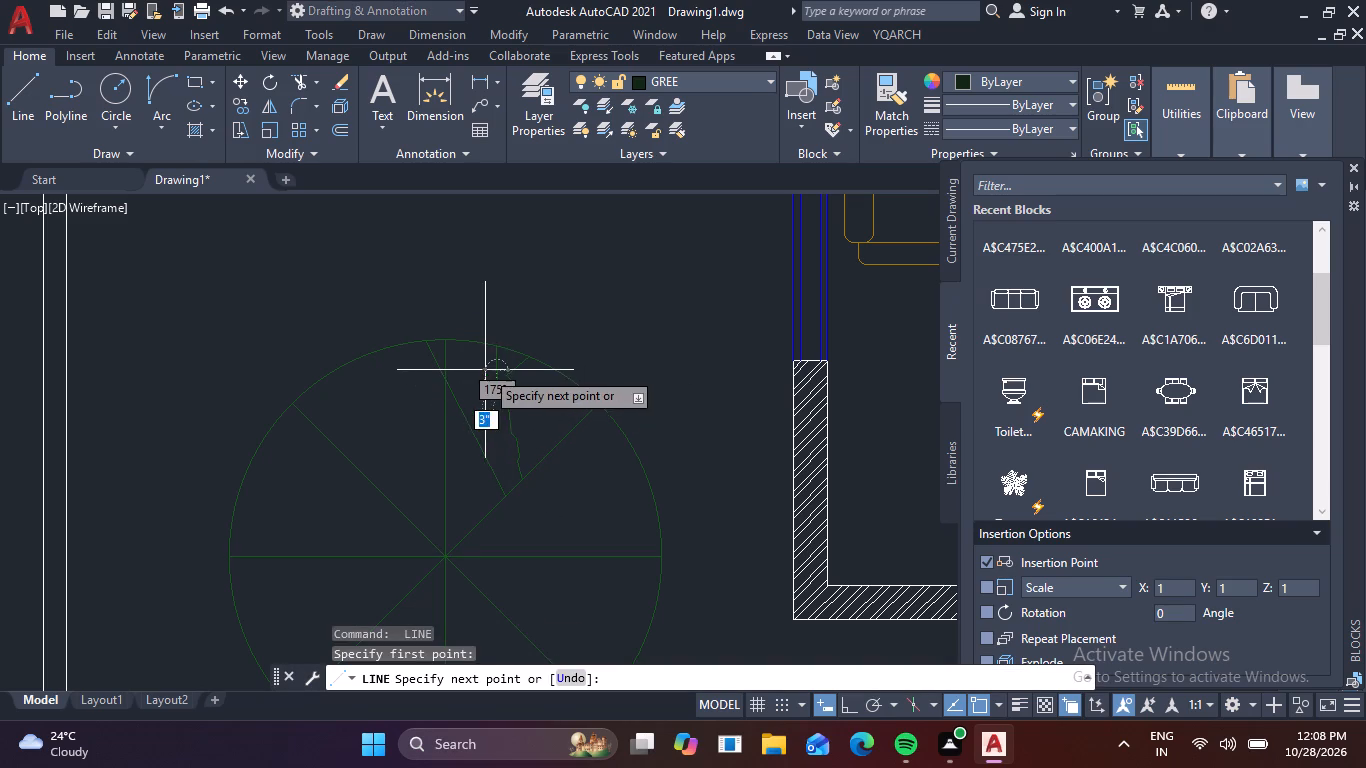
left_click(485, 370)
left_click(483, 353)
left_click(466, 351)
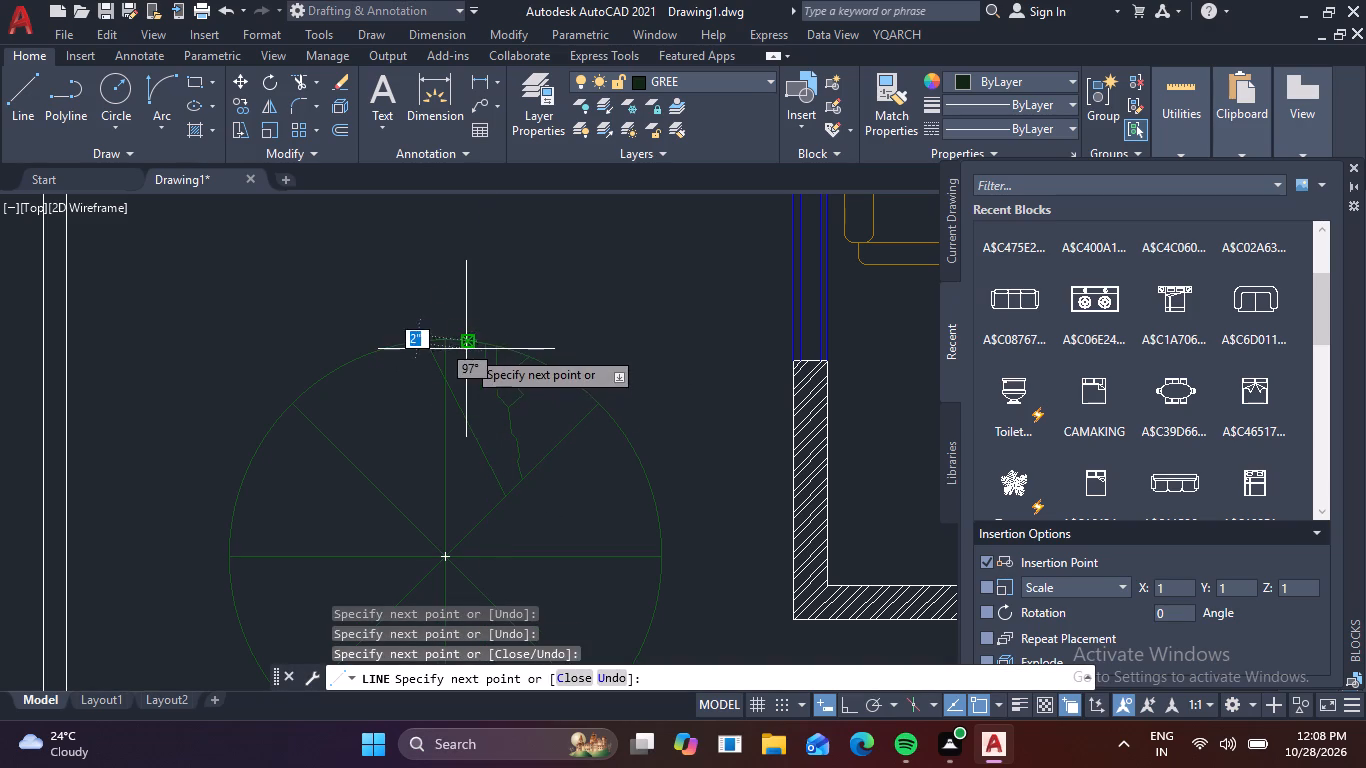
key("space")
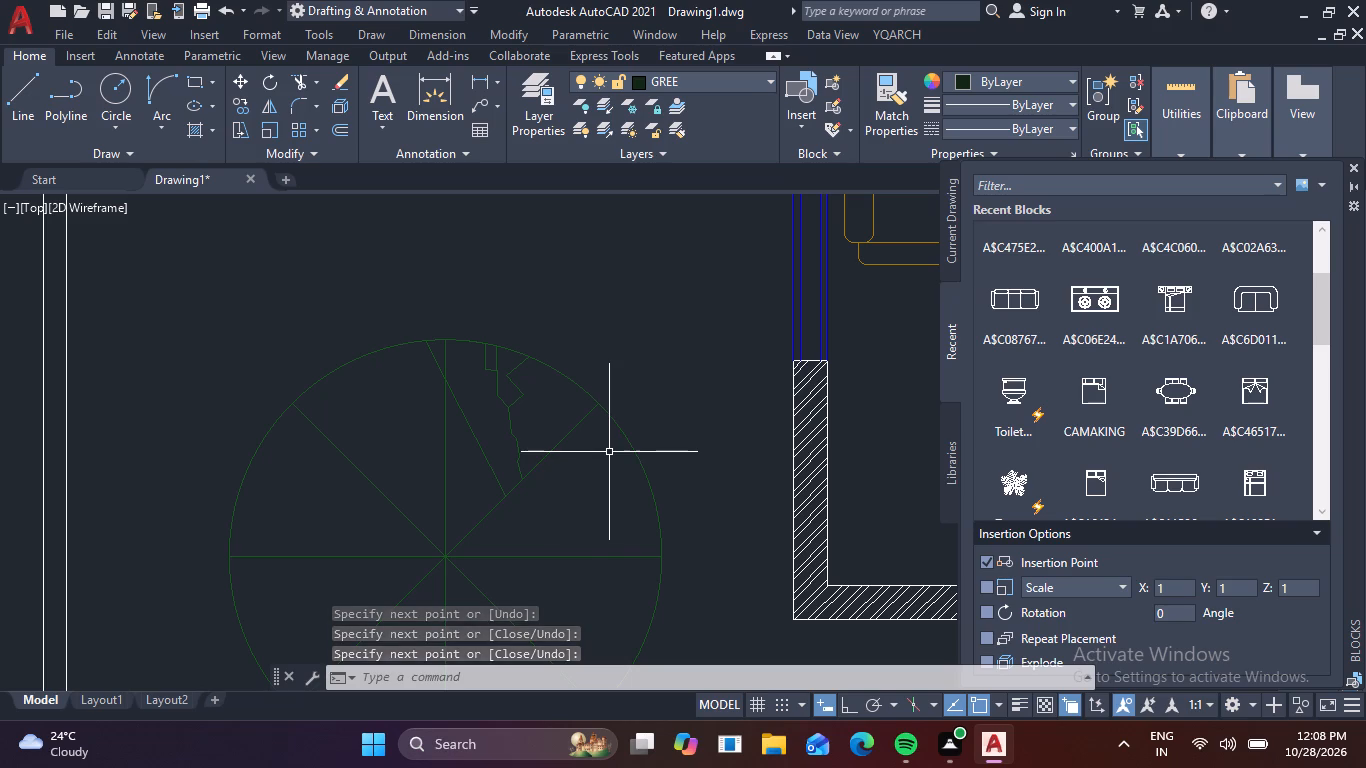
Draw a straight branch line from the jagged branch's middle up to the vertical spoke's top end on the circle.
key("space")
left_click(516, 437)
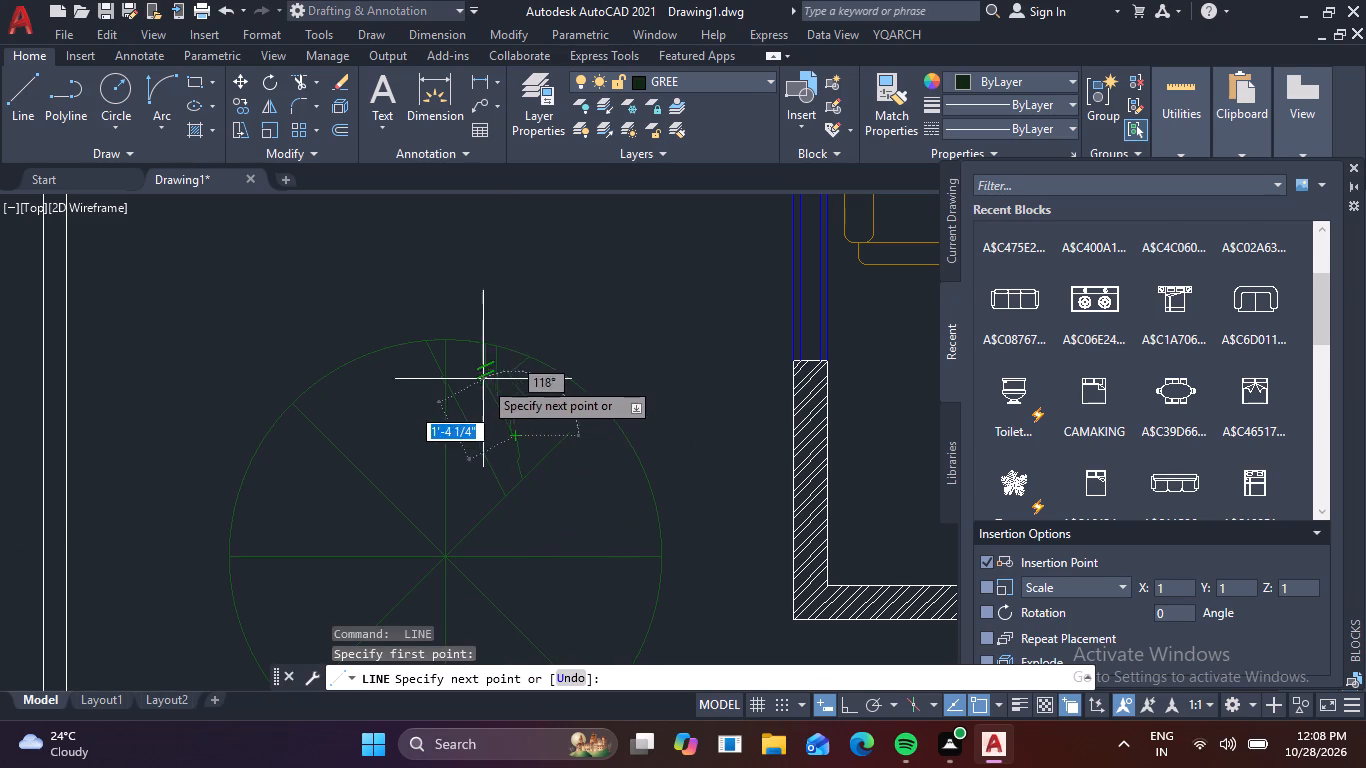
left_click(450, 345)
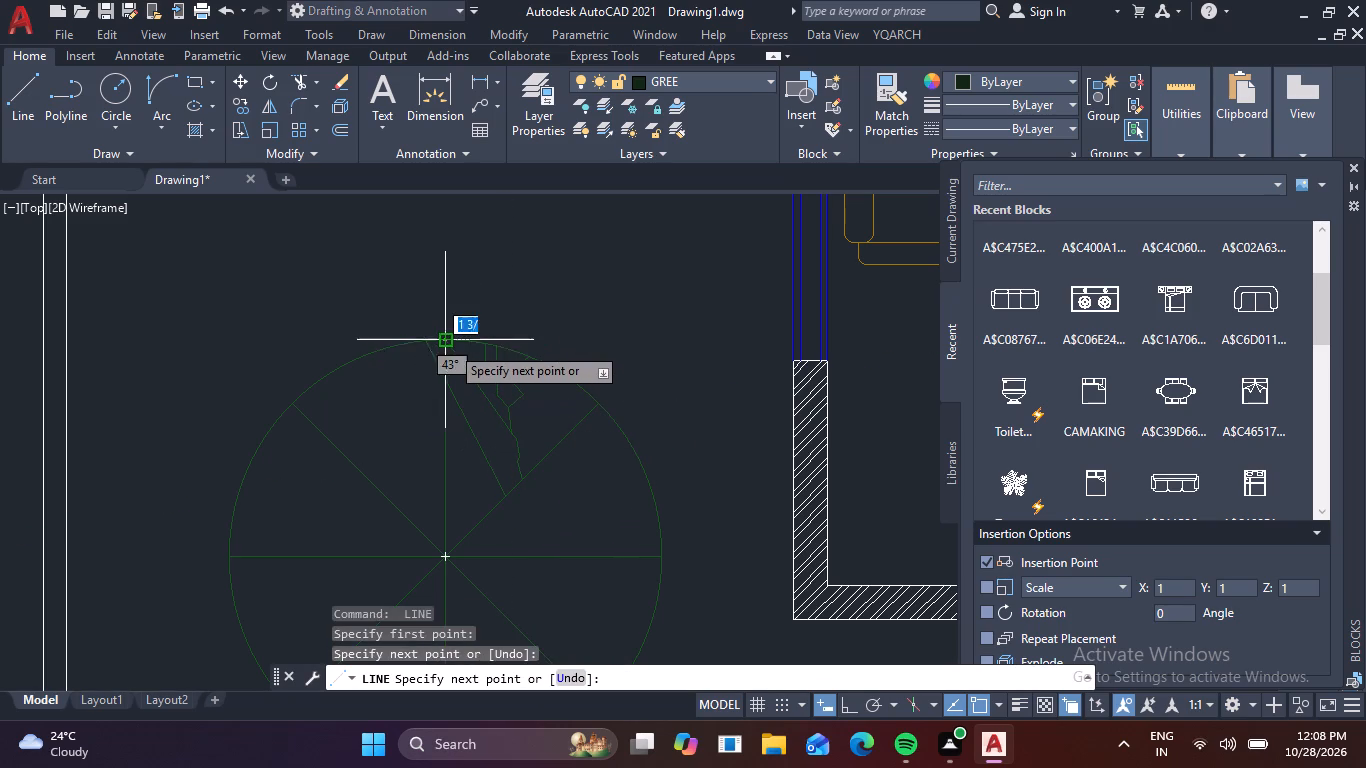
key("space")
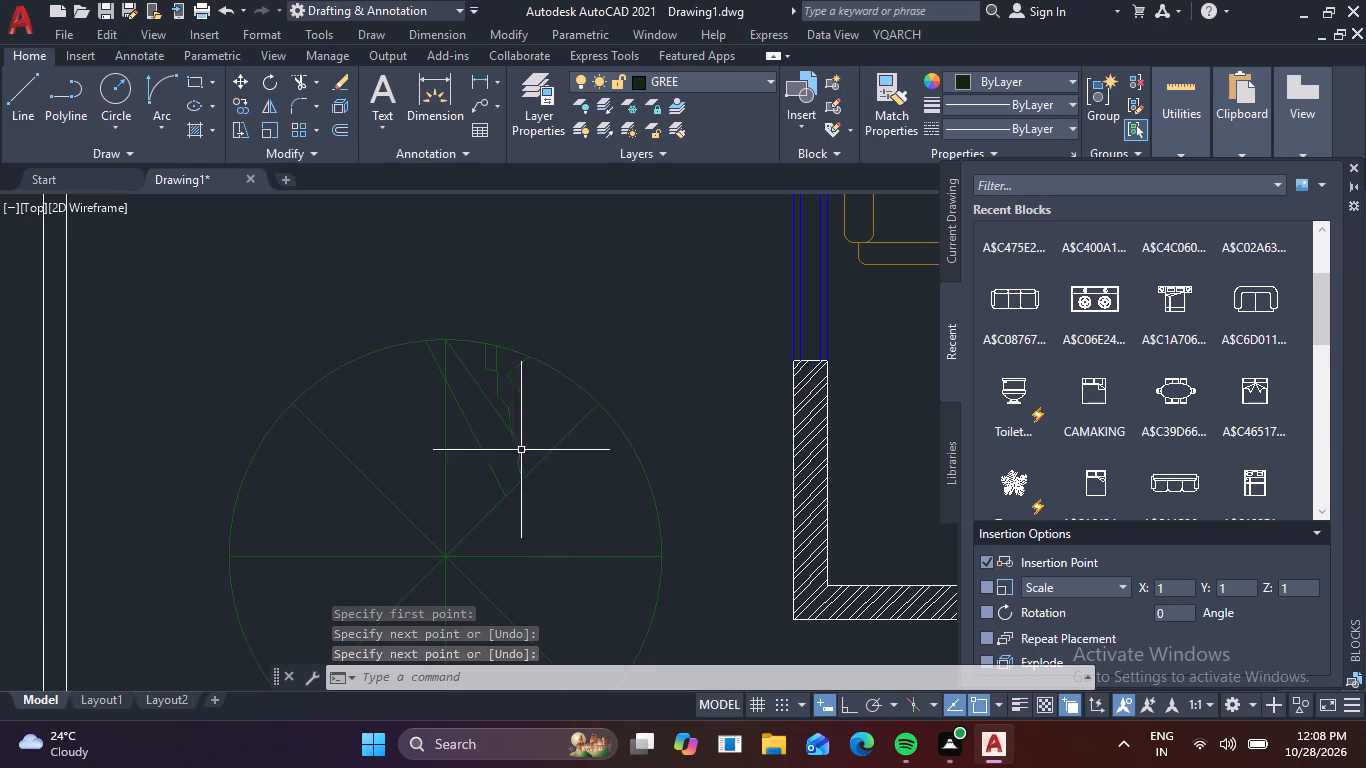
Draw a short twig, about 8 inches long, from the new straight branch up to the circle's edge.
key("space")
left_click(467, 374)
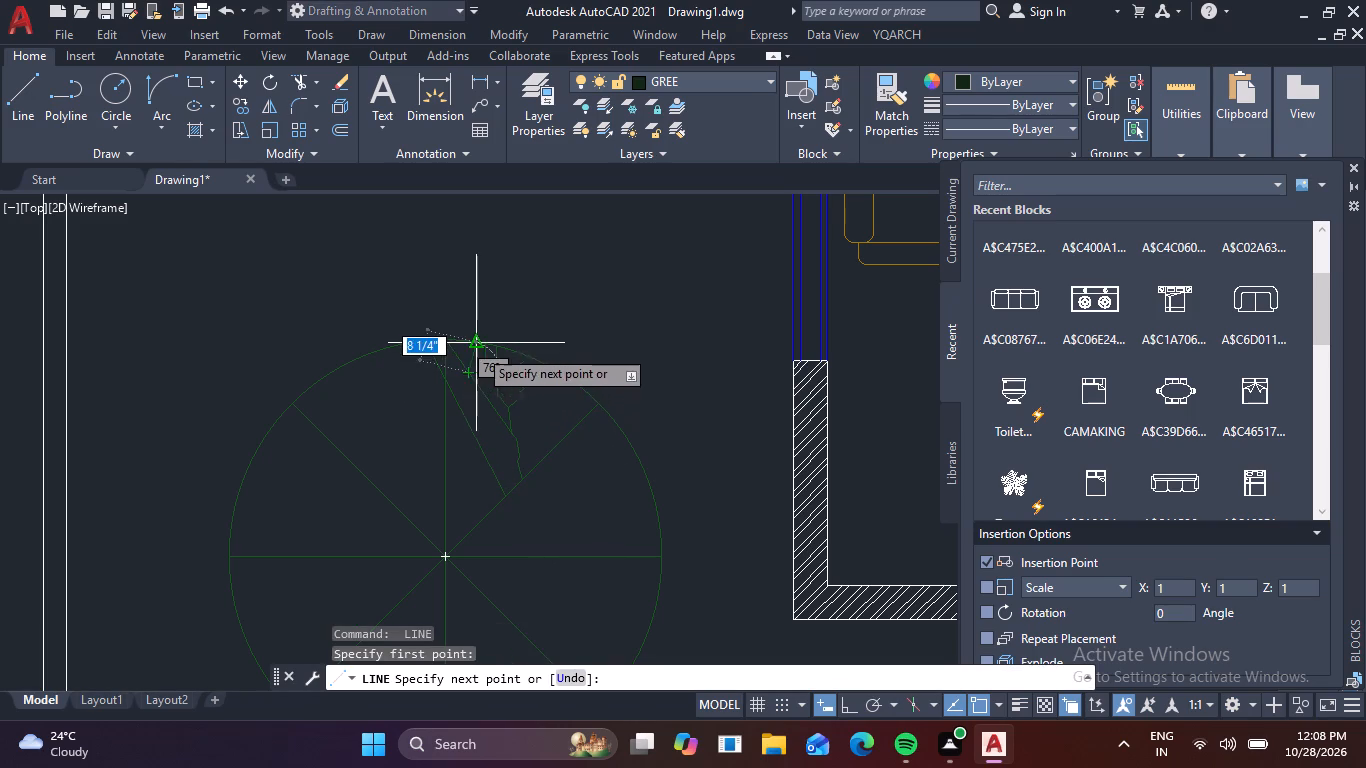
left_click(478, 345)
key("space")
Draw a three-segment bent branch from the outer part of the upper-right diagonal spoke up to the circle's edge.
middle_click_drag(564, 435, 556, 429)
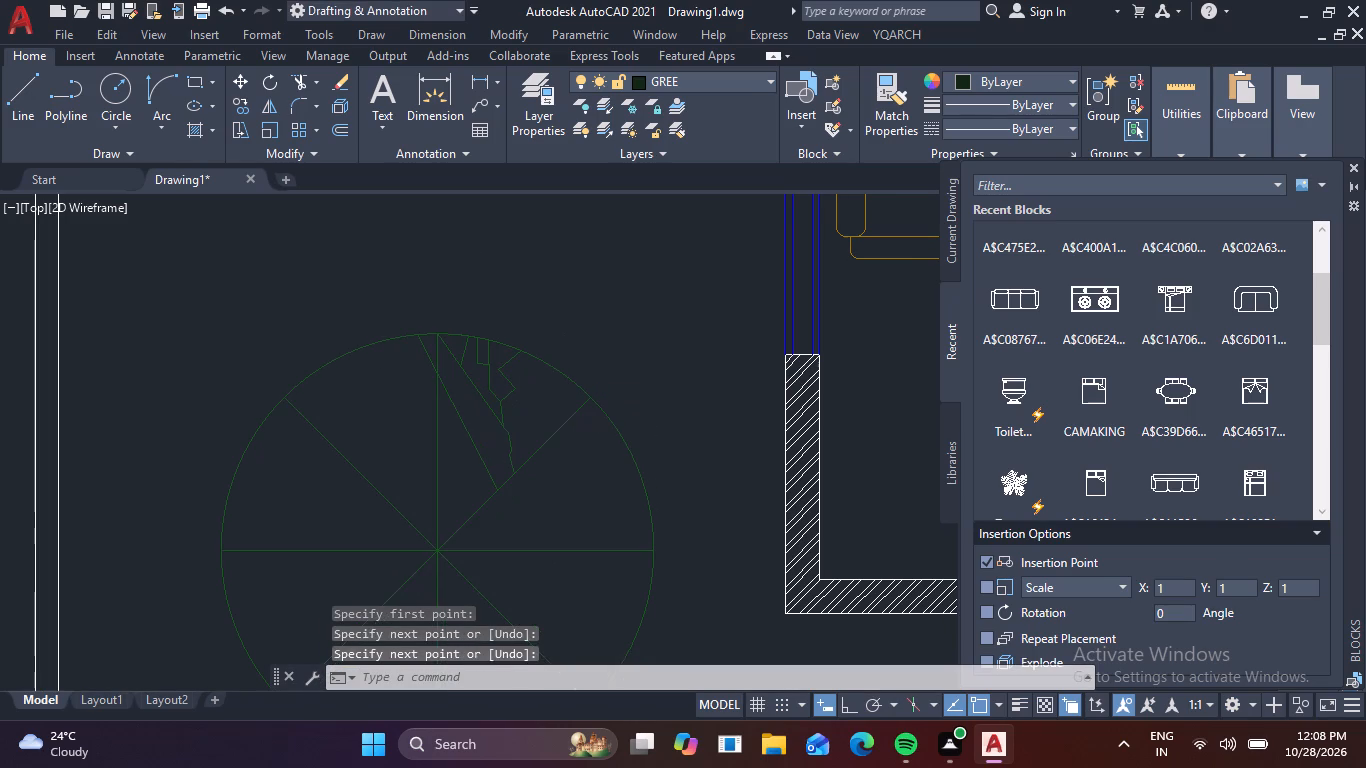
middle_click_drag(556, 429, 555, 428)
key("space")
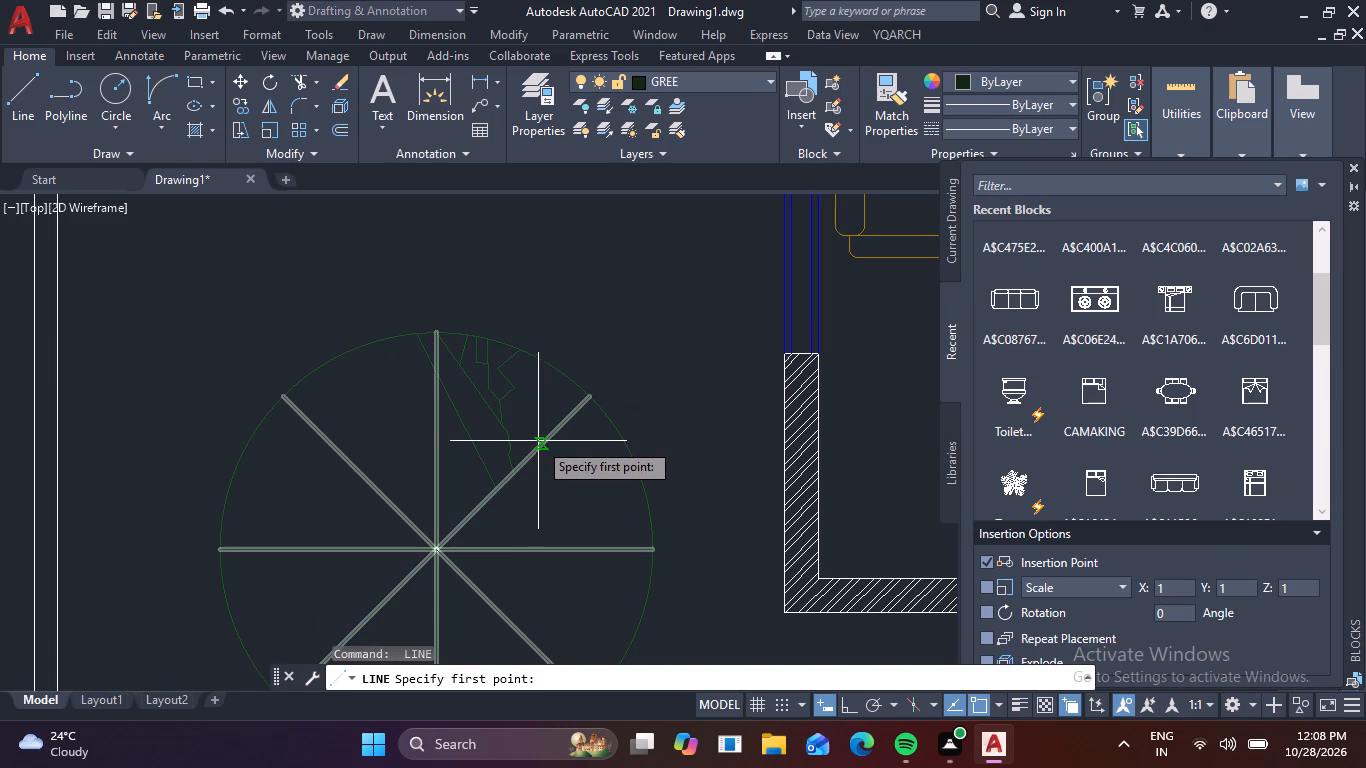
left_click(552, 434)
left_click(533, 421)
left_click(552, 401)
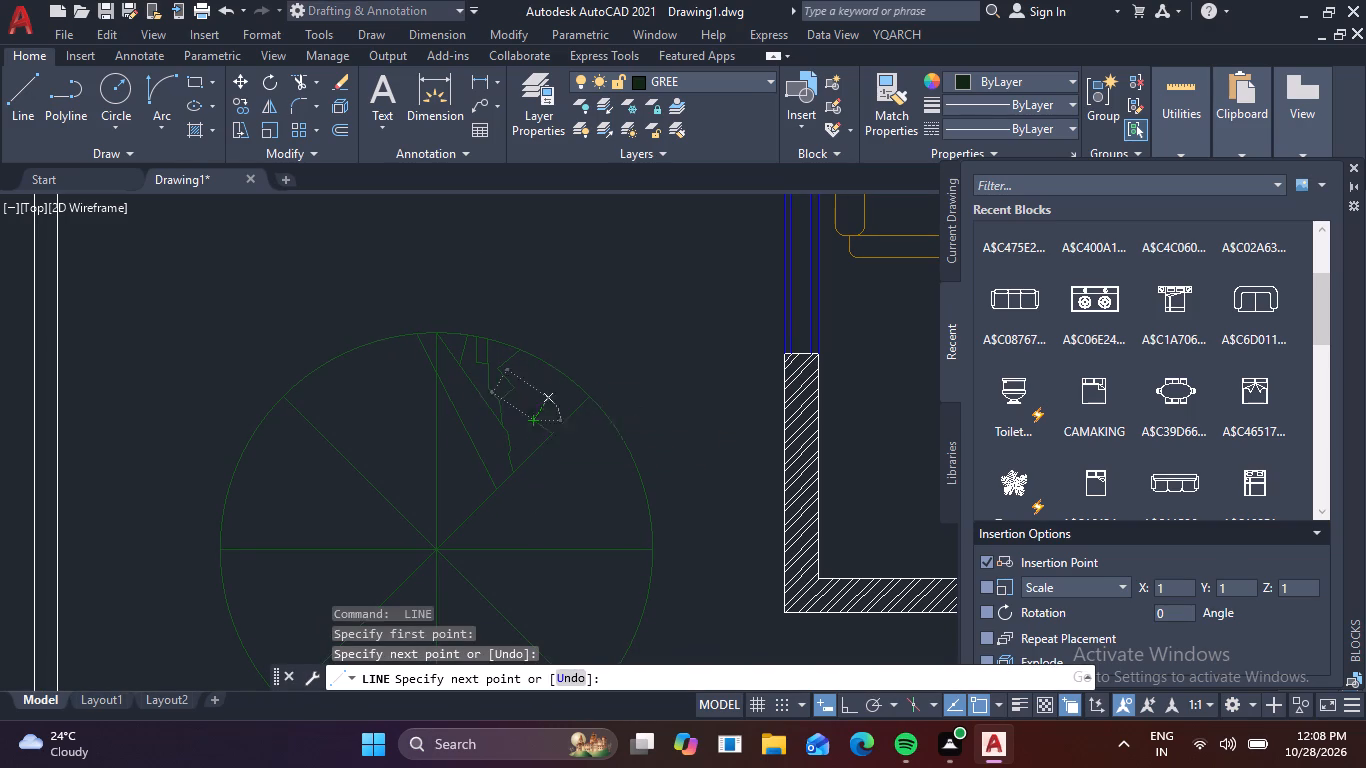
left_click(541, 376)
key("space")
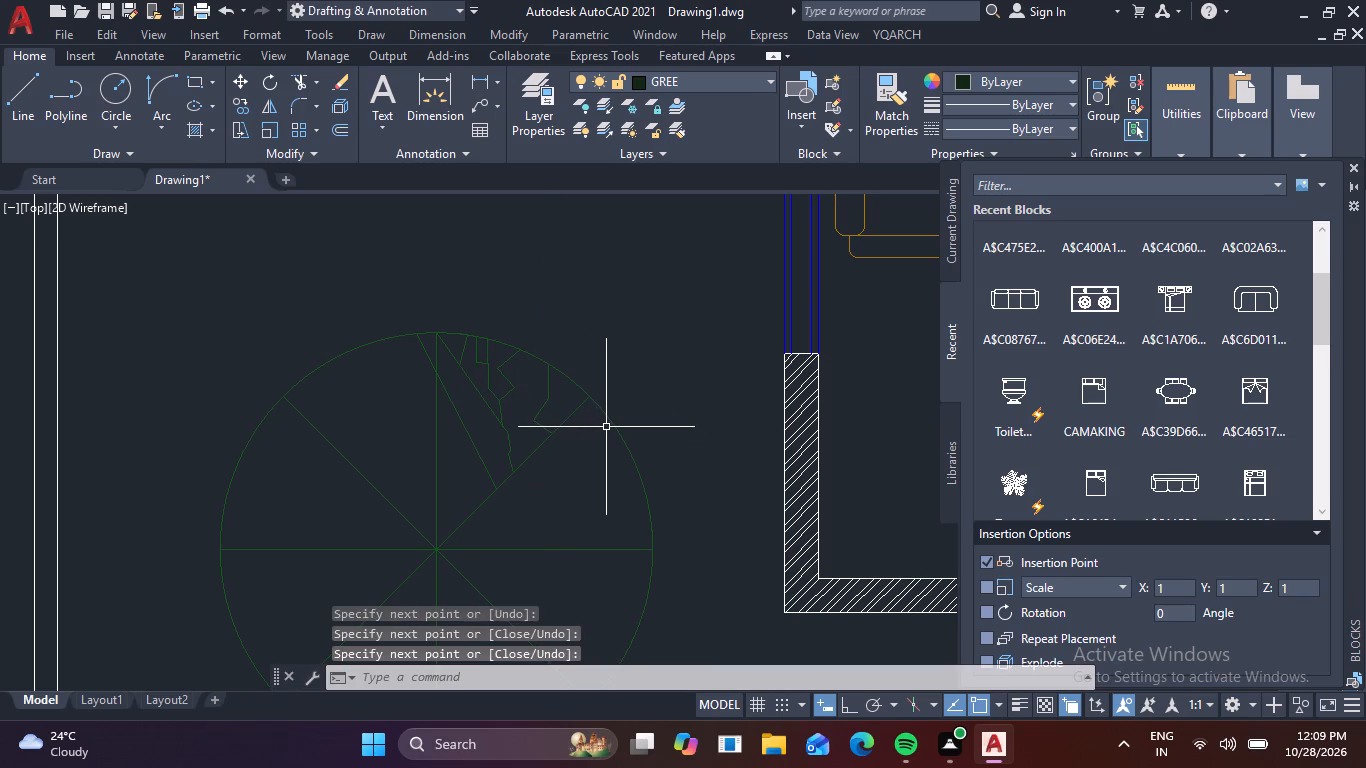
Draw a short twig from the bent branch's upper bend outward to the circle's edge, near the diagonal spoke's end.
key("space")
left_click(554, 401)
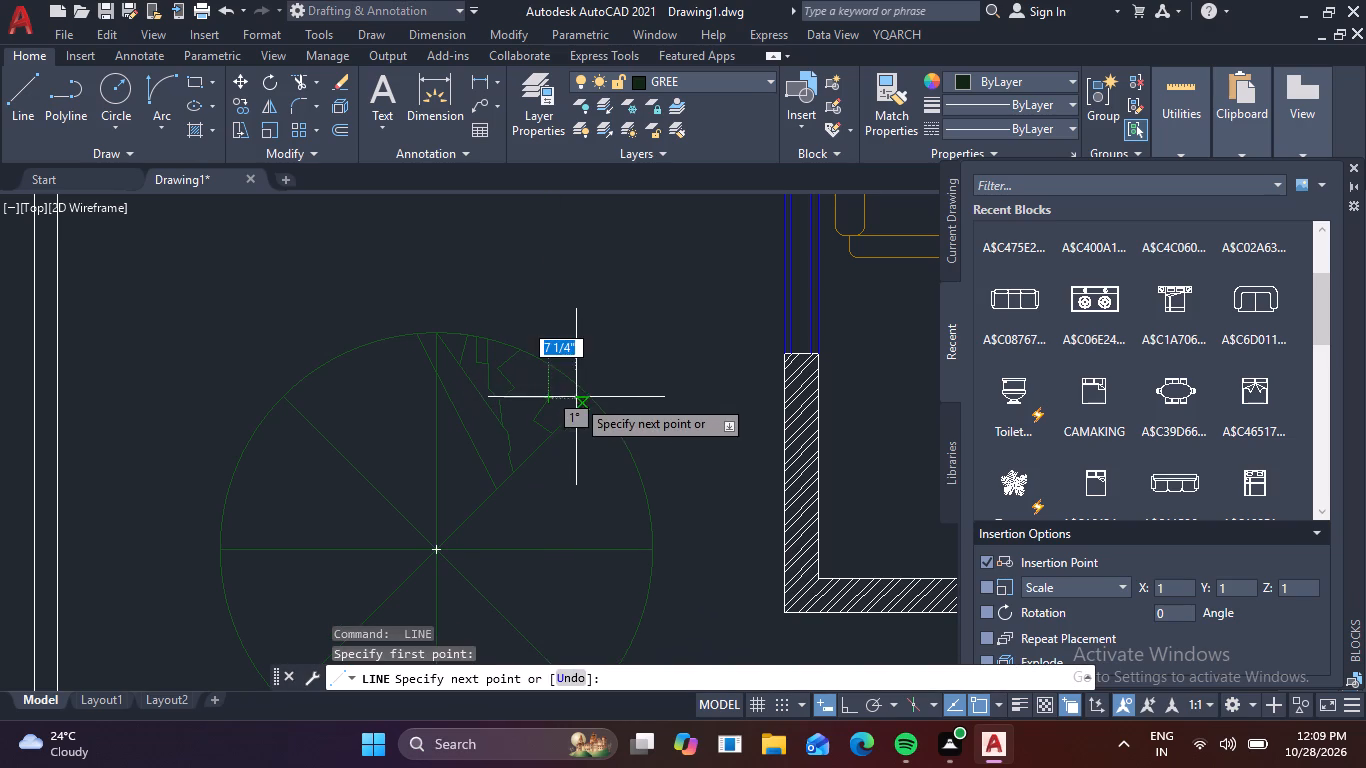
left_click(572, 386)
key("space")
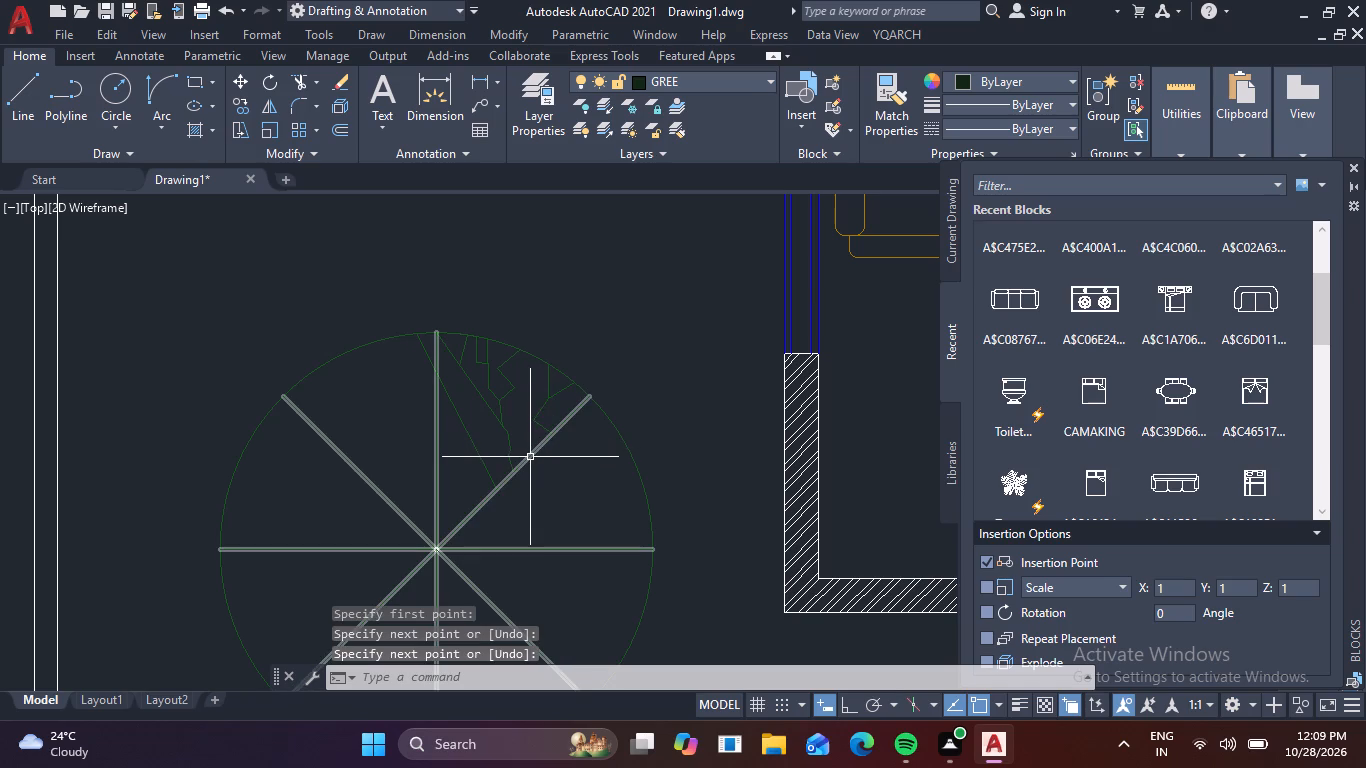
Draw a short connecting line from the bent branch's lower bend back to the jagged branch.
key("space")
left_click(538, 417)
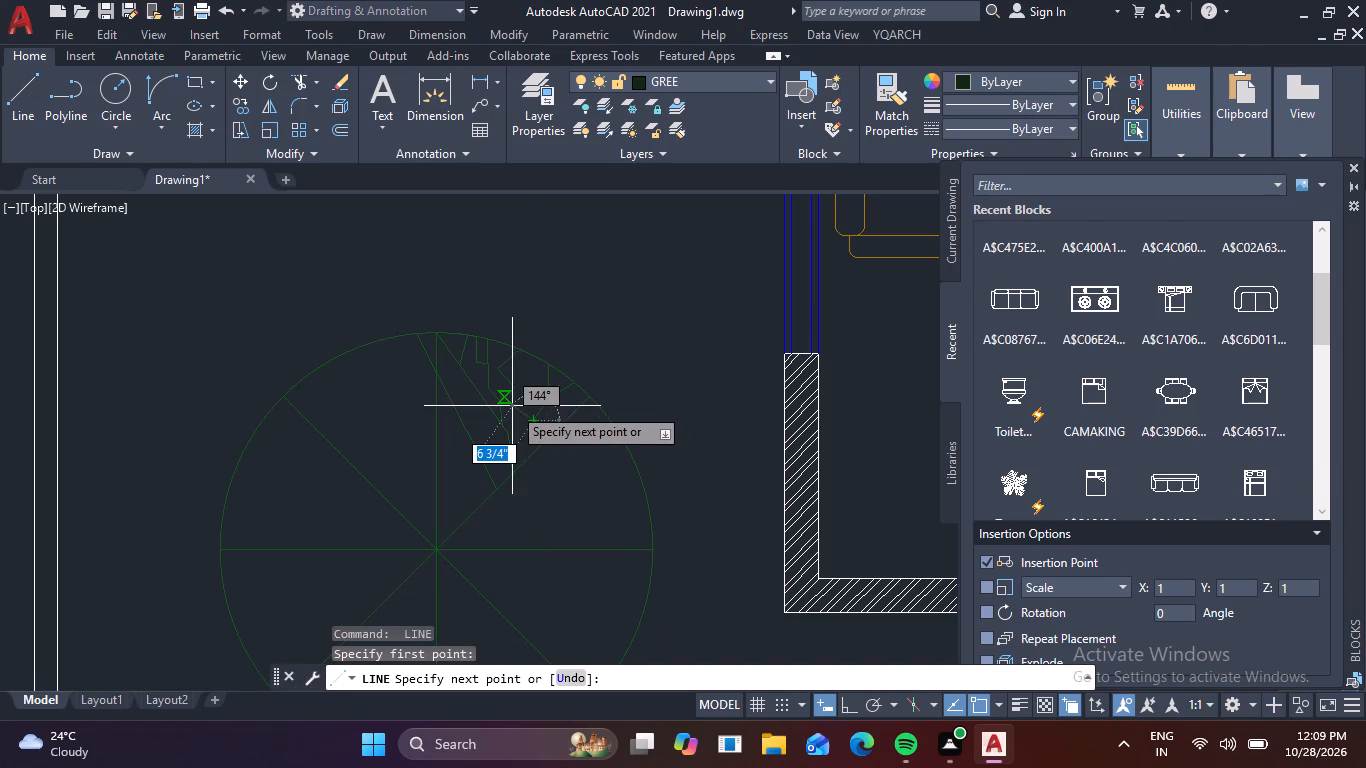
left_click(512, 406)
key("space")
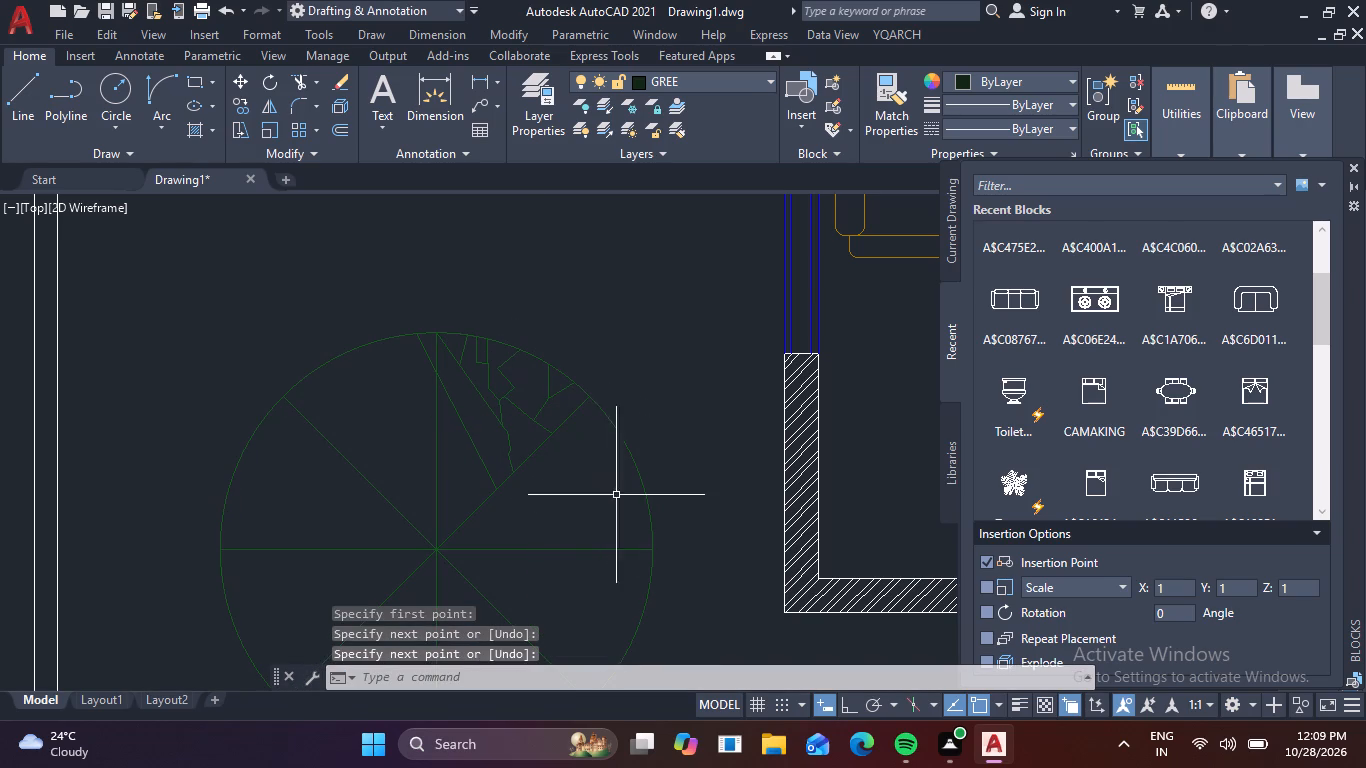
Polar-array all the branch and twig lines around the circle's centre with 8 items over 360 degrees.
left_click(462, 493)
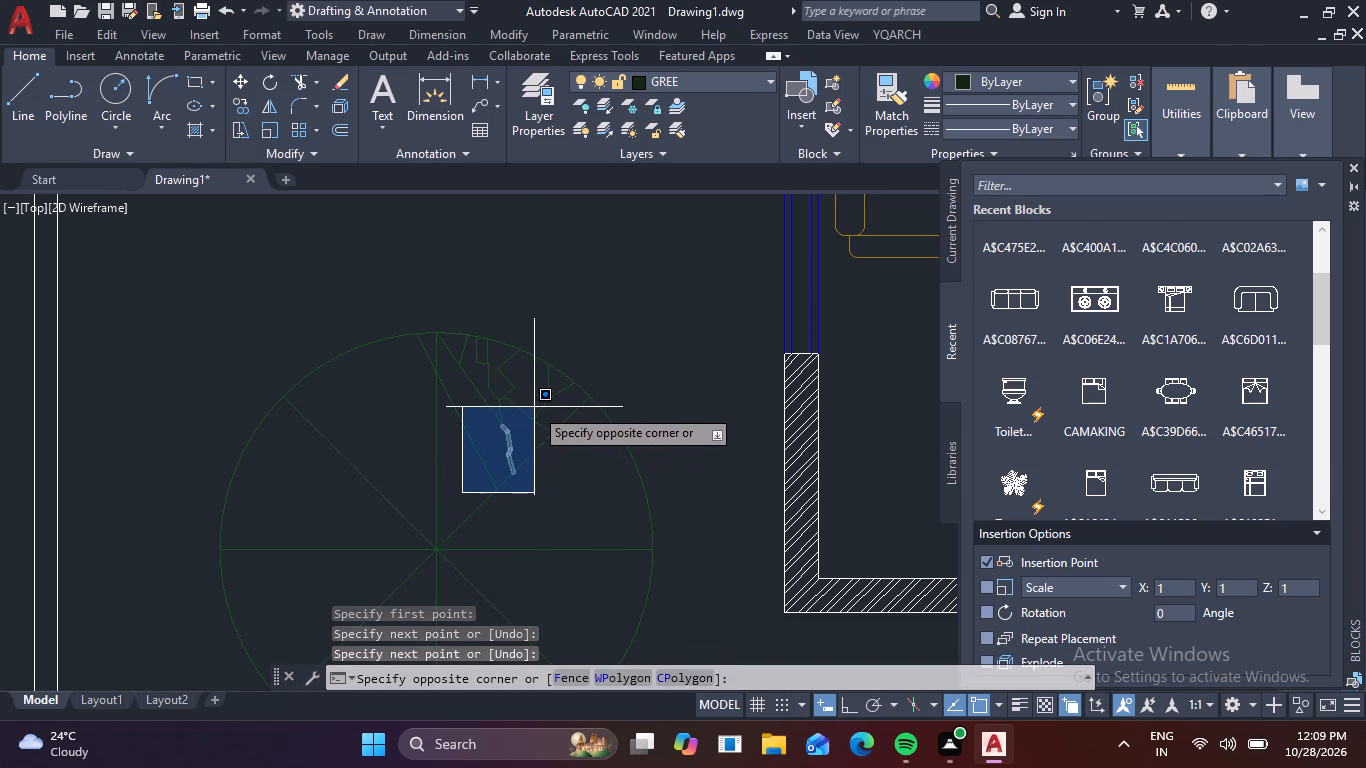
left_click(473, 398)
left_click(381, 305)
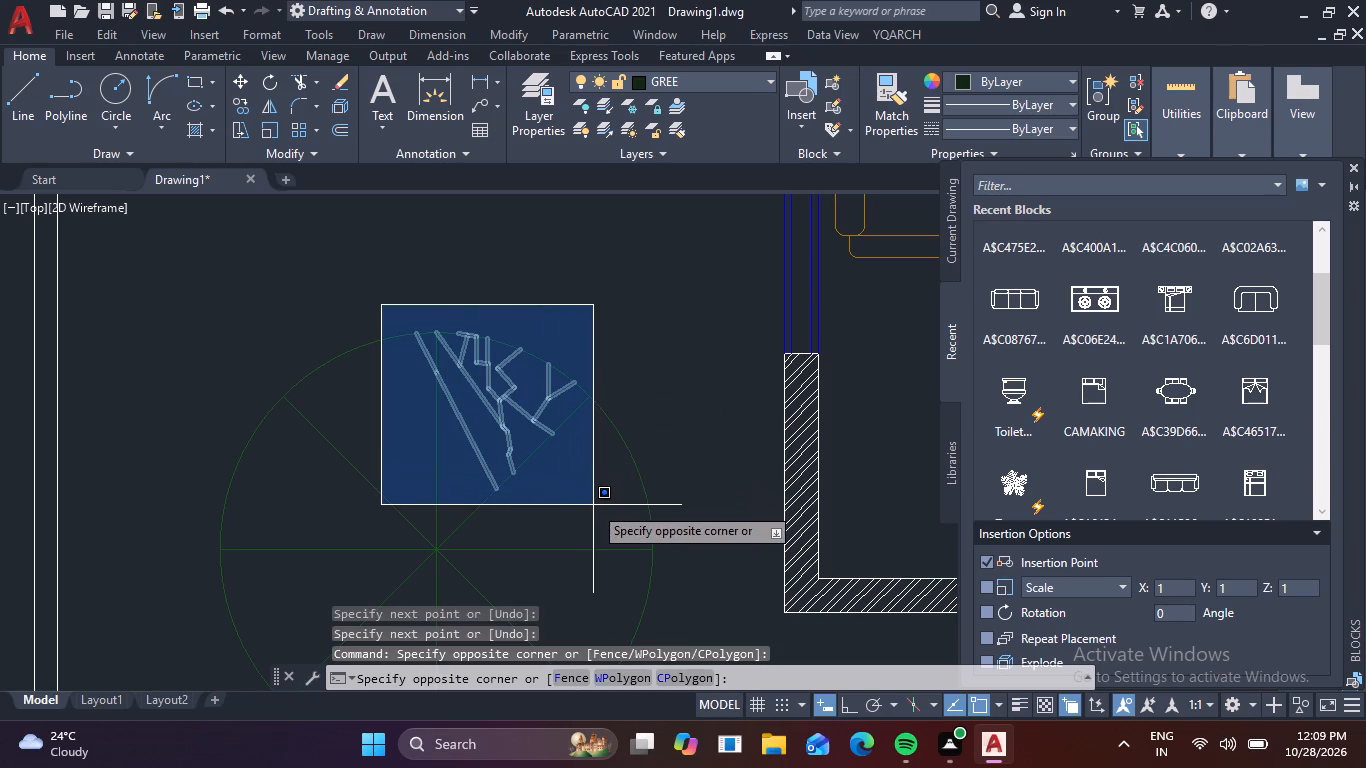
left_click(593, 505)
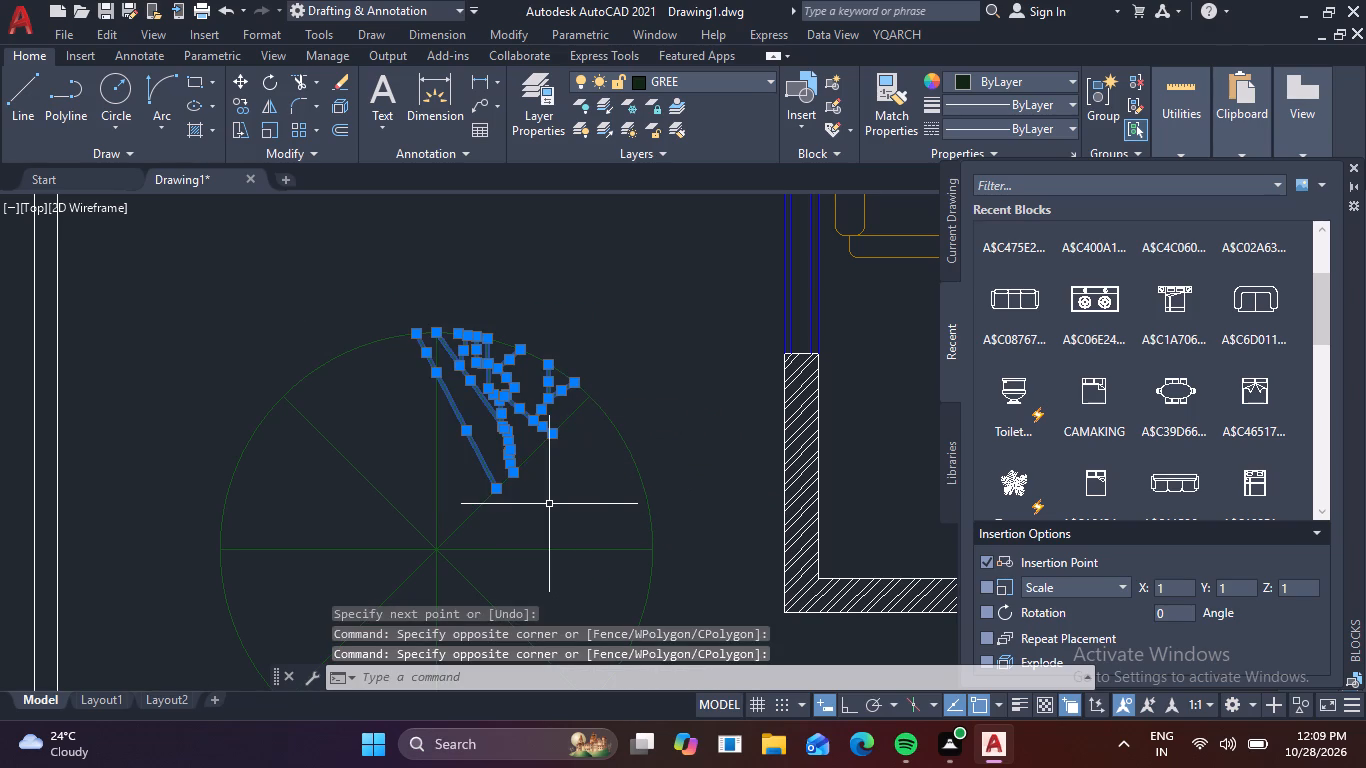
key("a")
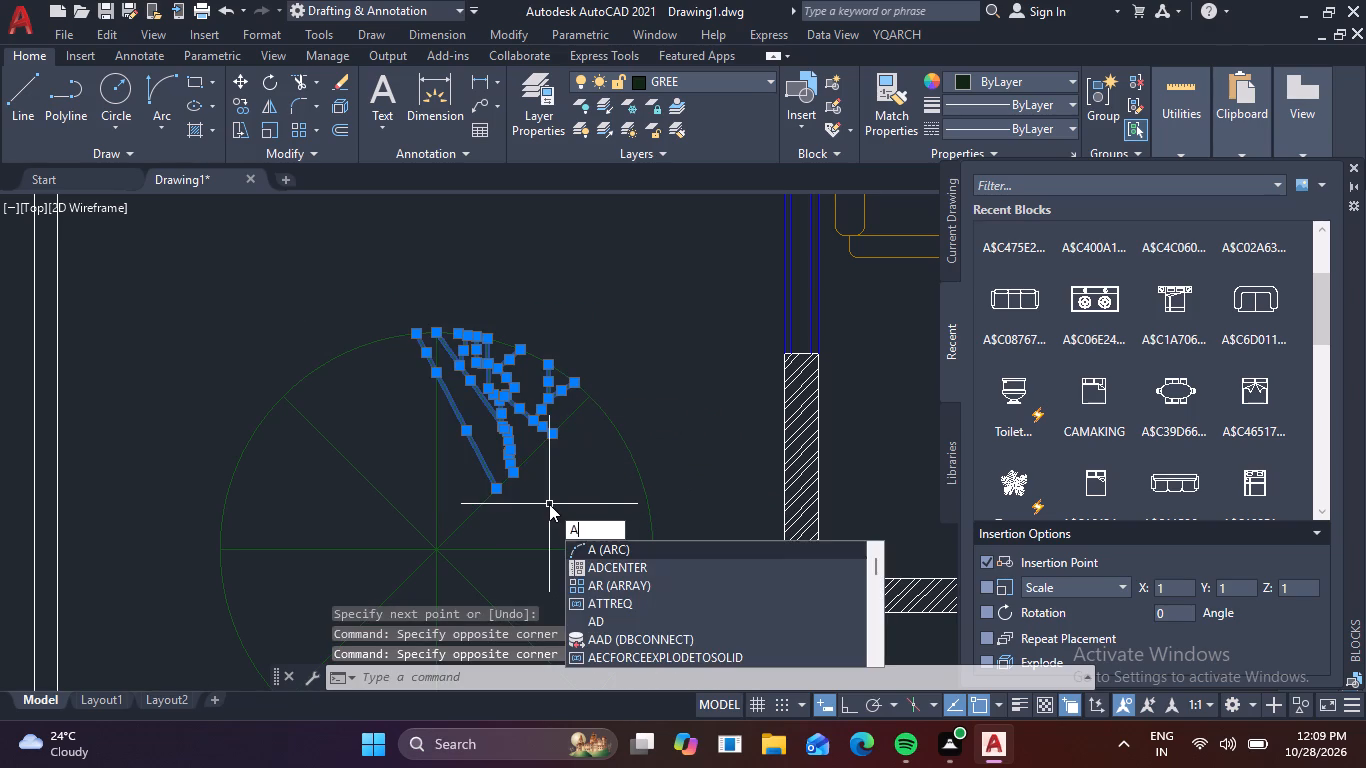
type("R")
key("space")
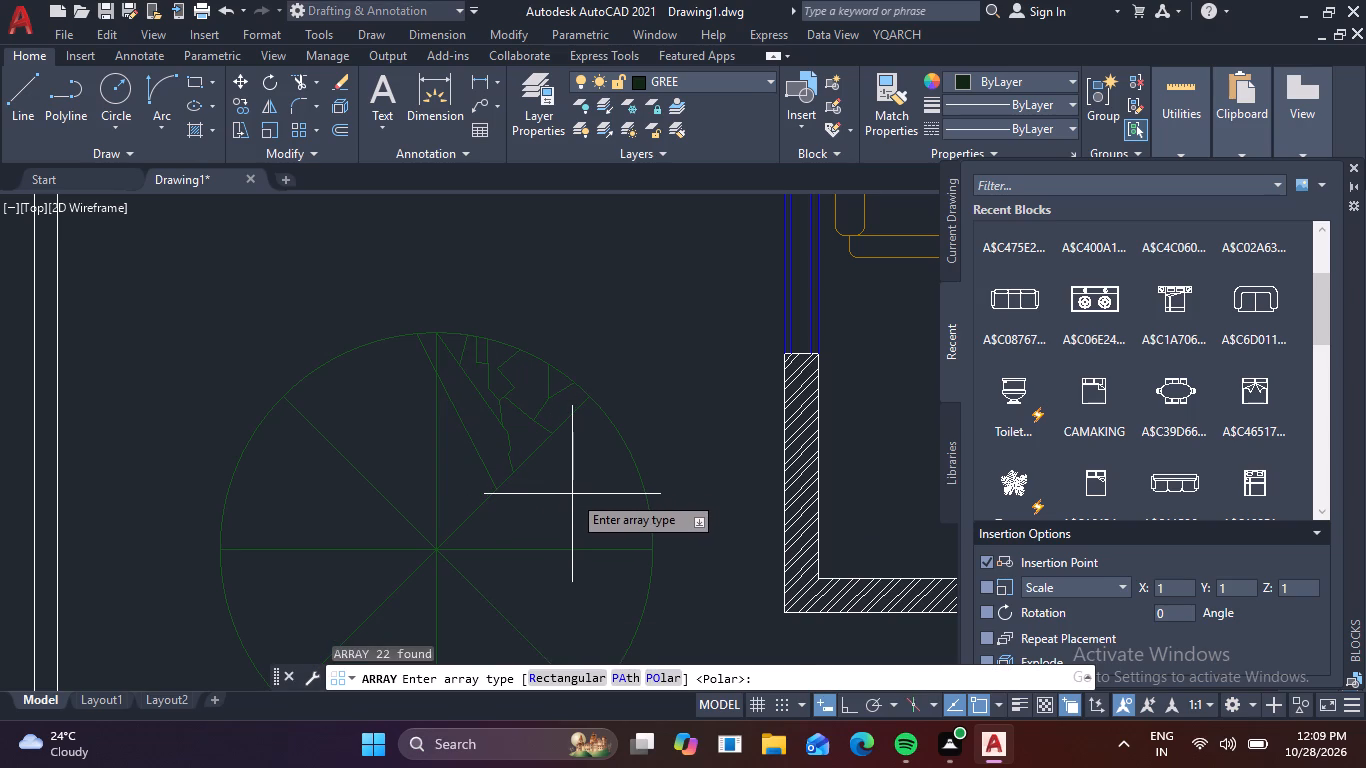
left_click(672, 684)
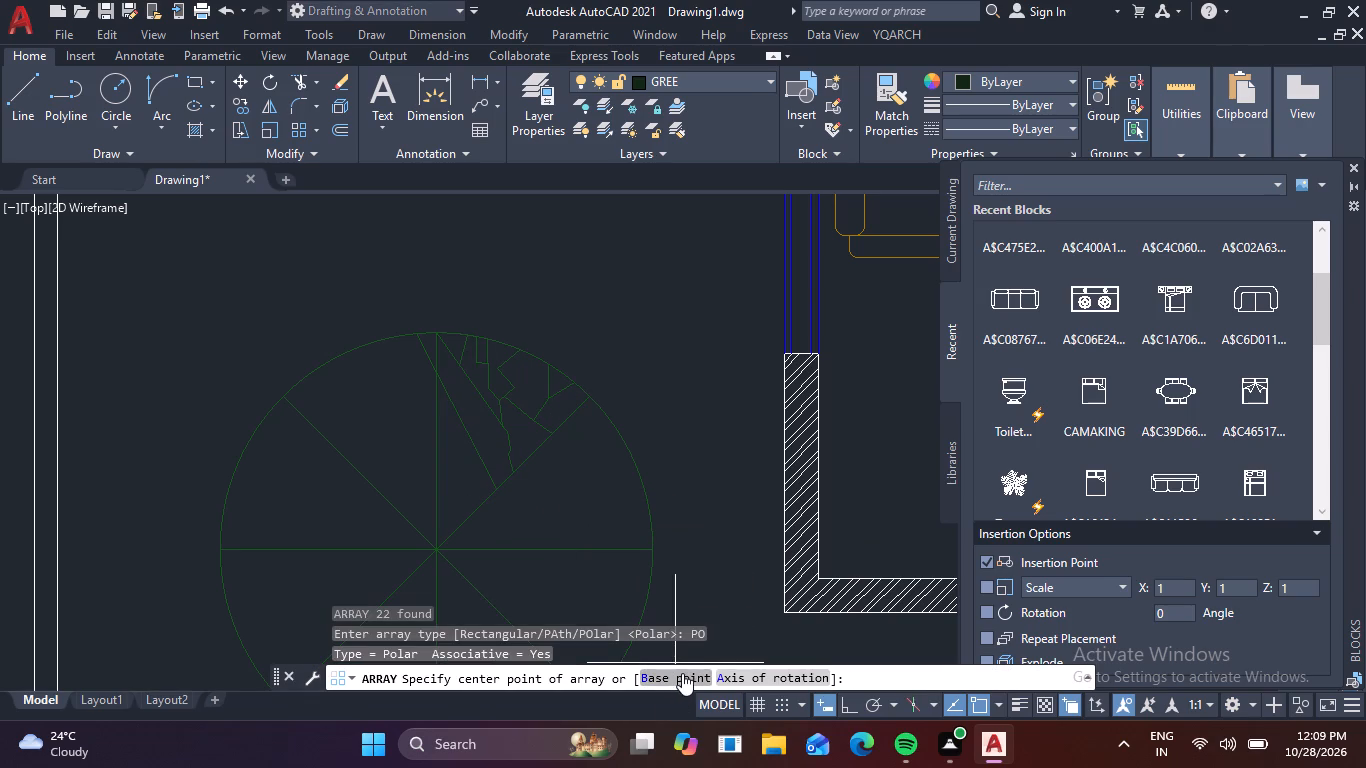
left_click(434, 551)
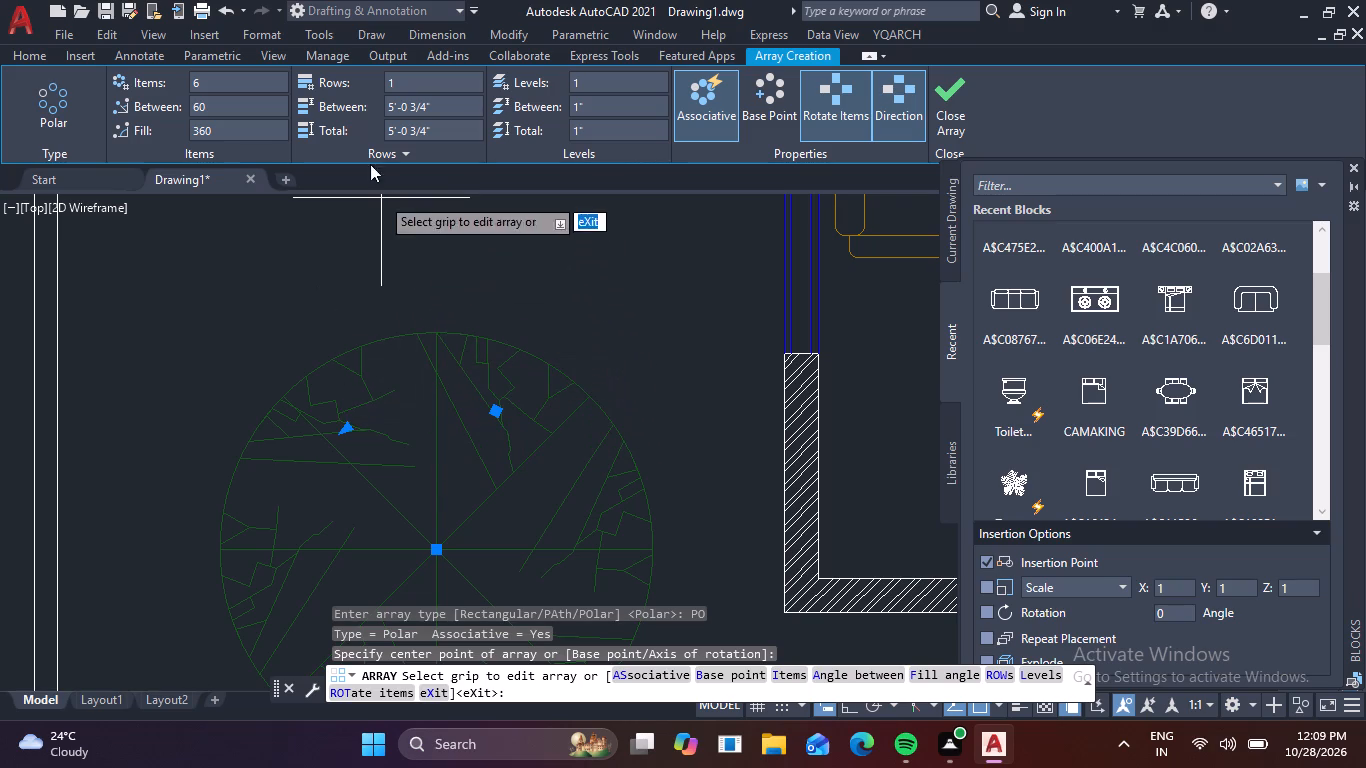
left_click(260, 88)
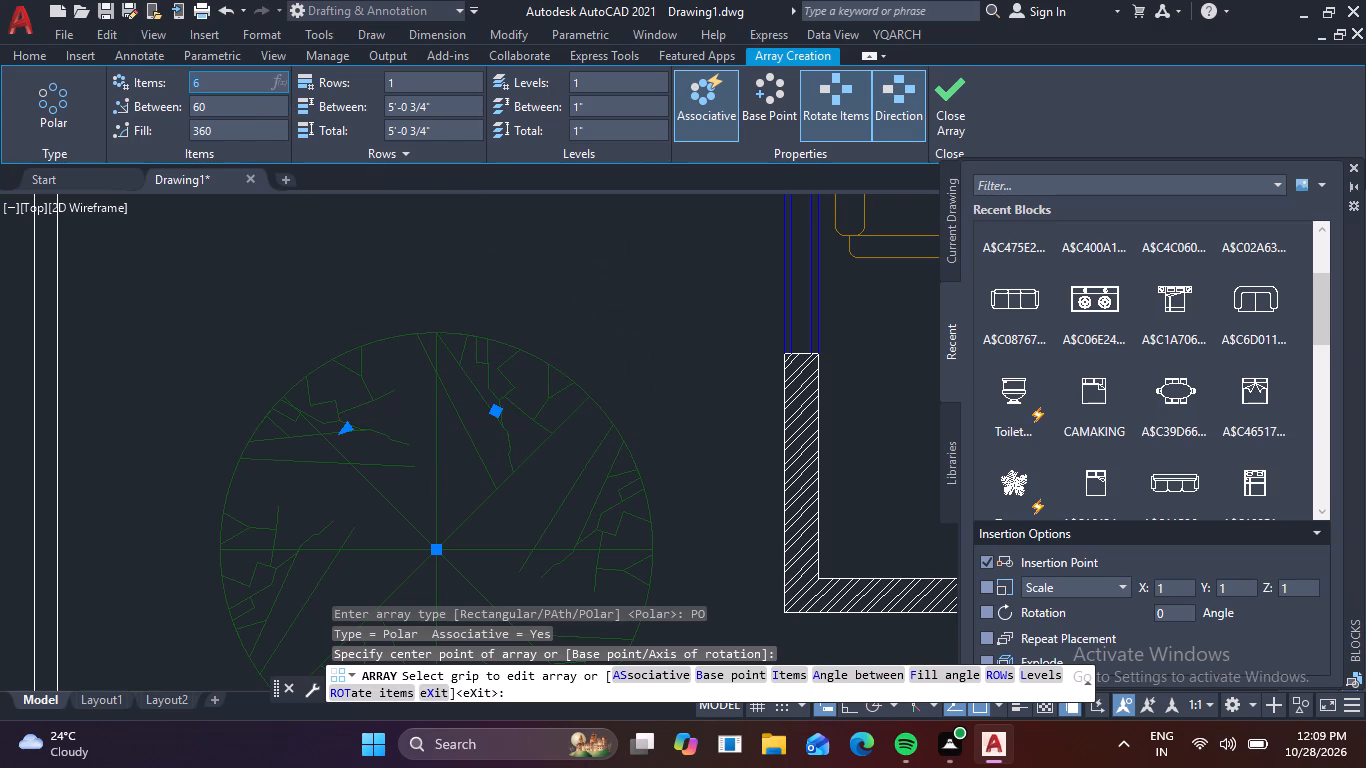
key("8")
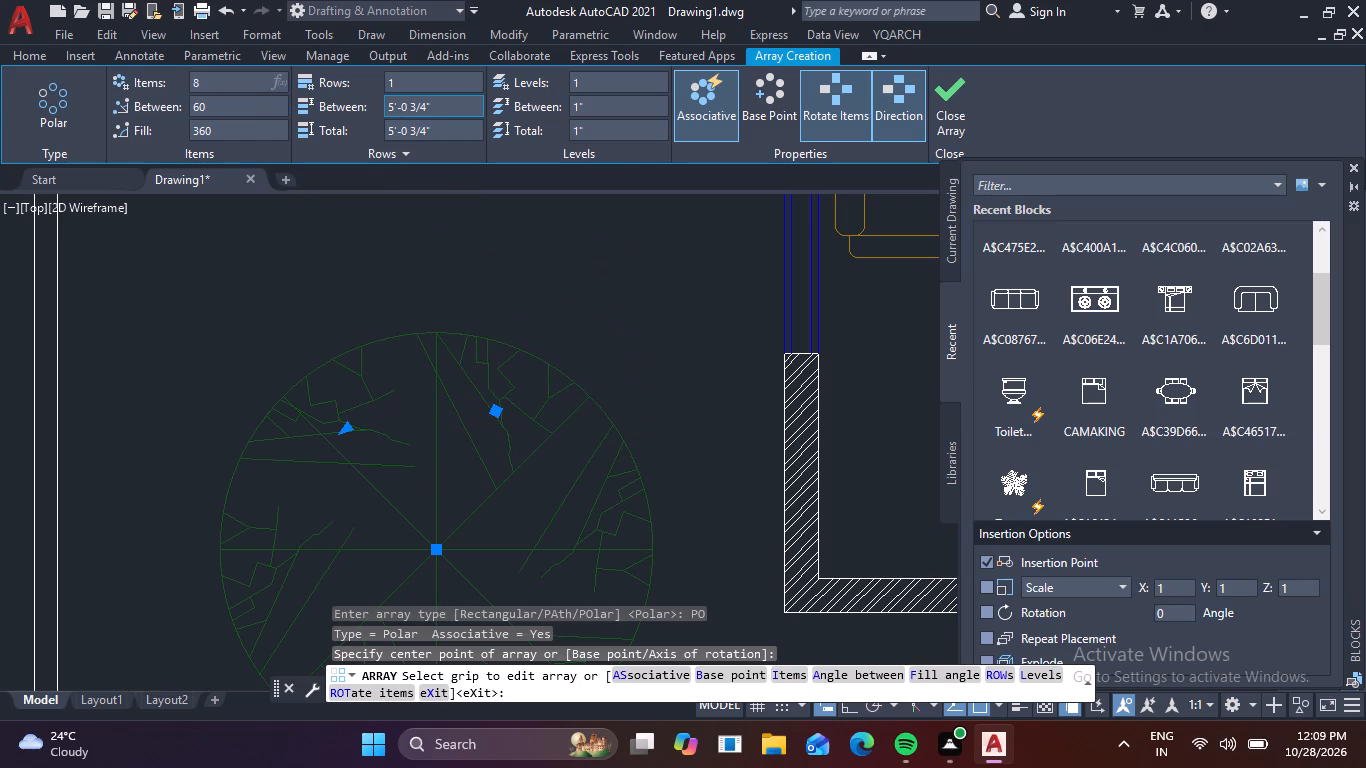
left_click(451, 109)
middle_click_drag(460, 111, 472, 18)
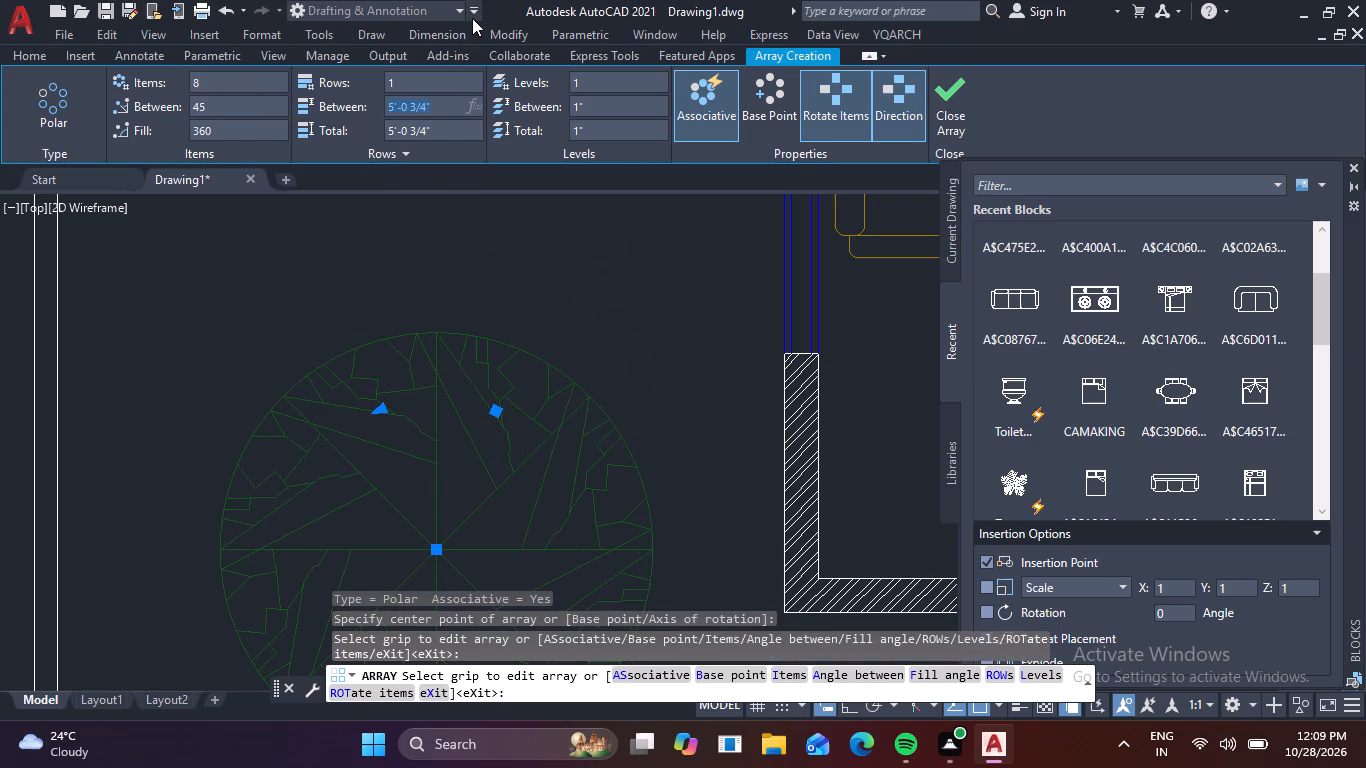
middle_click_drag(545, 294, 585, 140)
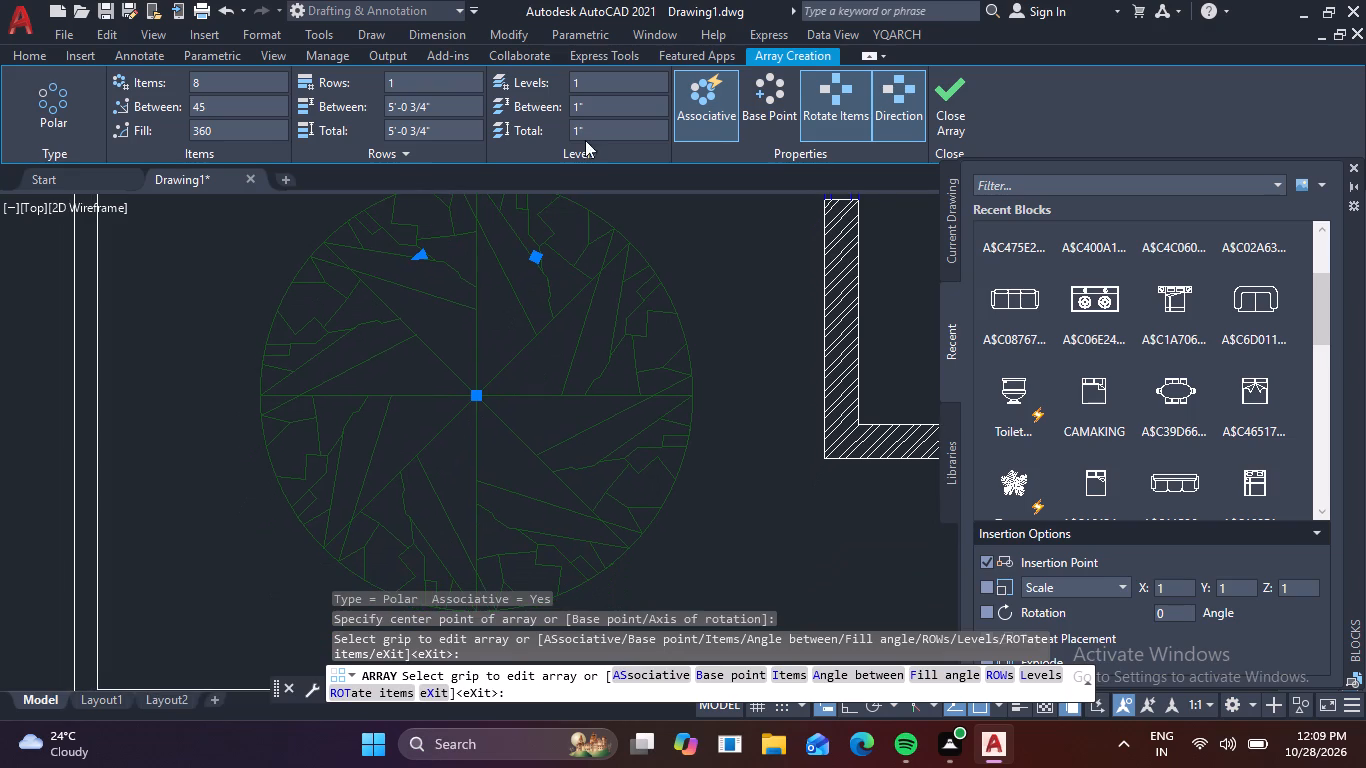
scroll(602, 258, "down", 1)
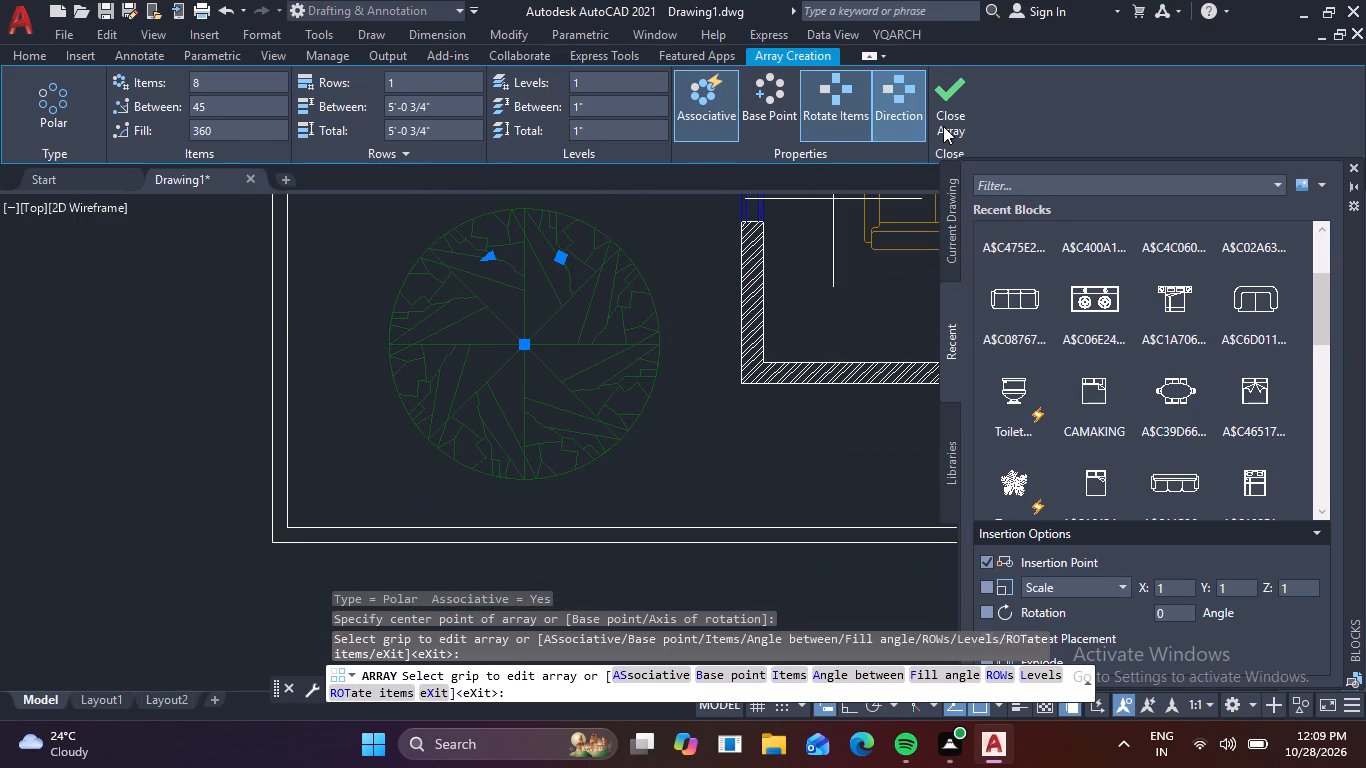
left_click(943, 126)
Copy the ENTRANCE LOBBY label onto the lower car in the parking area.
scroll(707, 348, "down", 1)
middle_click_drag(685, 404, 664, 447)
scroll(619, 433, "up", 1)
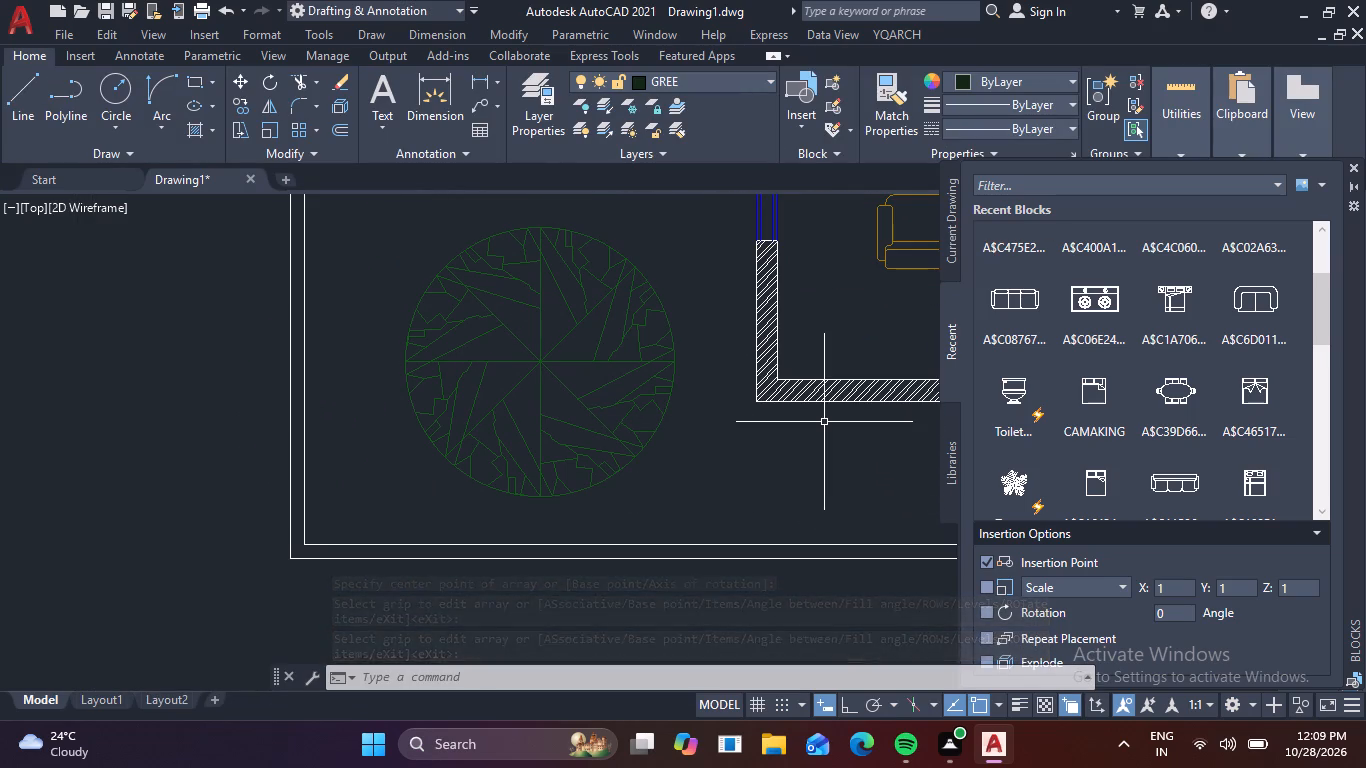
scroll(751, 463, "down", 1)
middle_click_drag(755, 523, 631, 649)
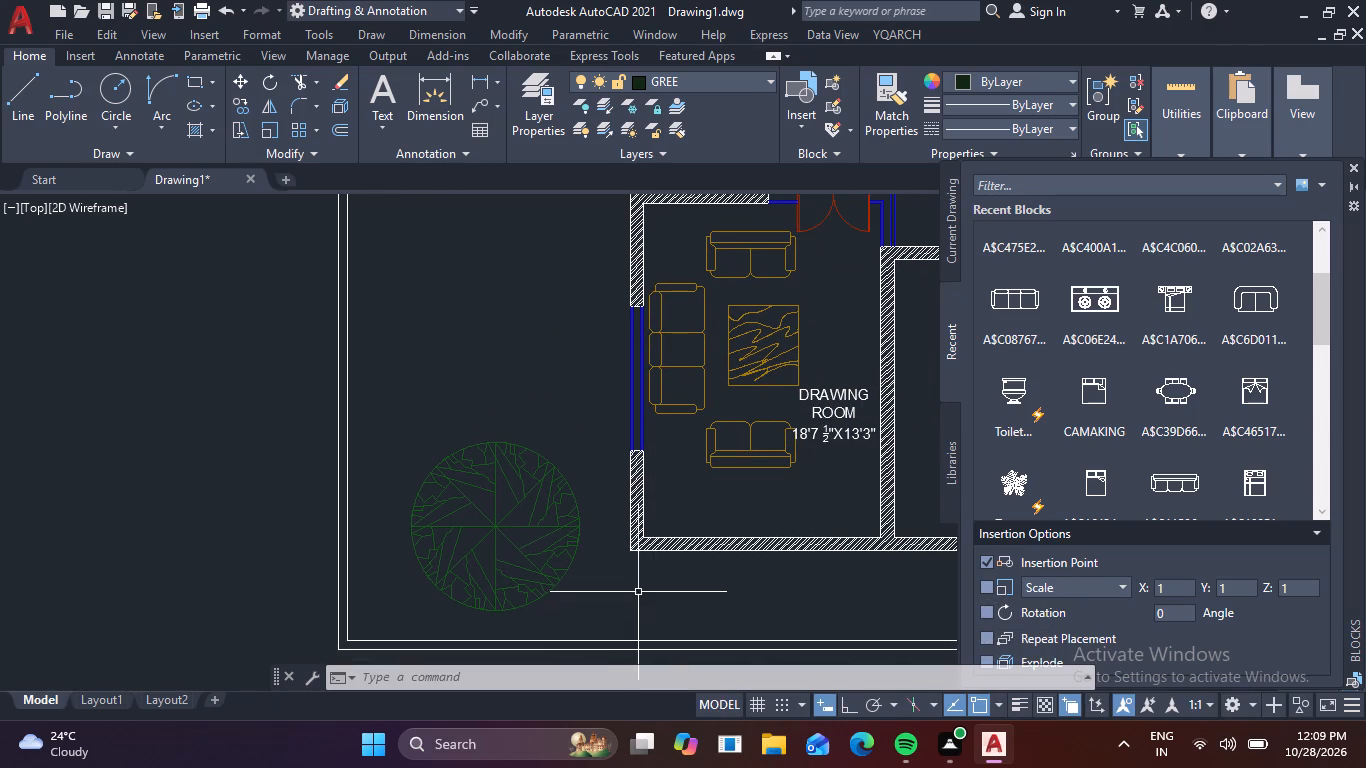
scroll(632, 591, "down", 2)
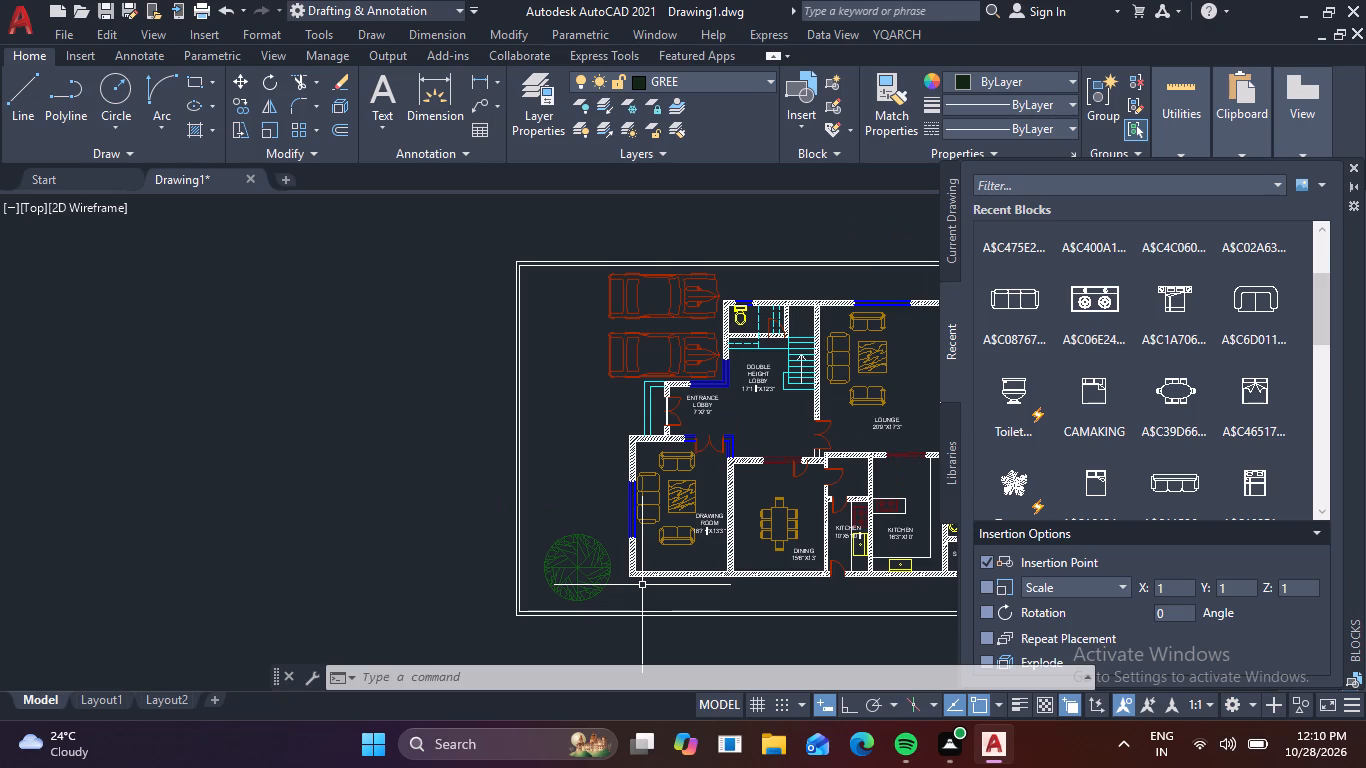
scroll(687, 502, "up", 1)
middle_click_drag(740, 371, 741, 479)
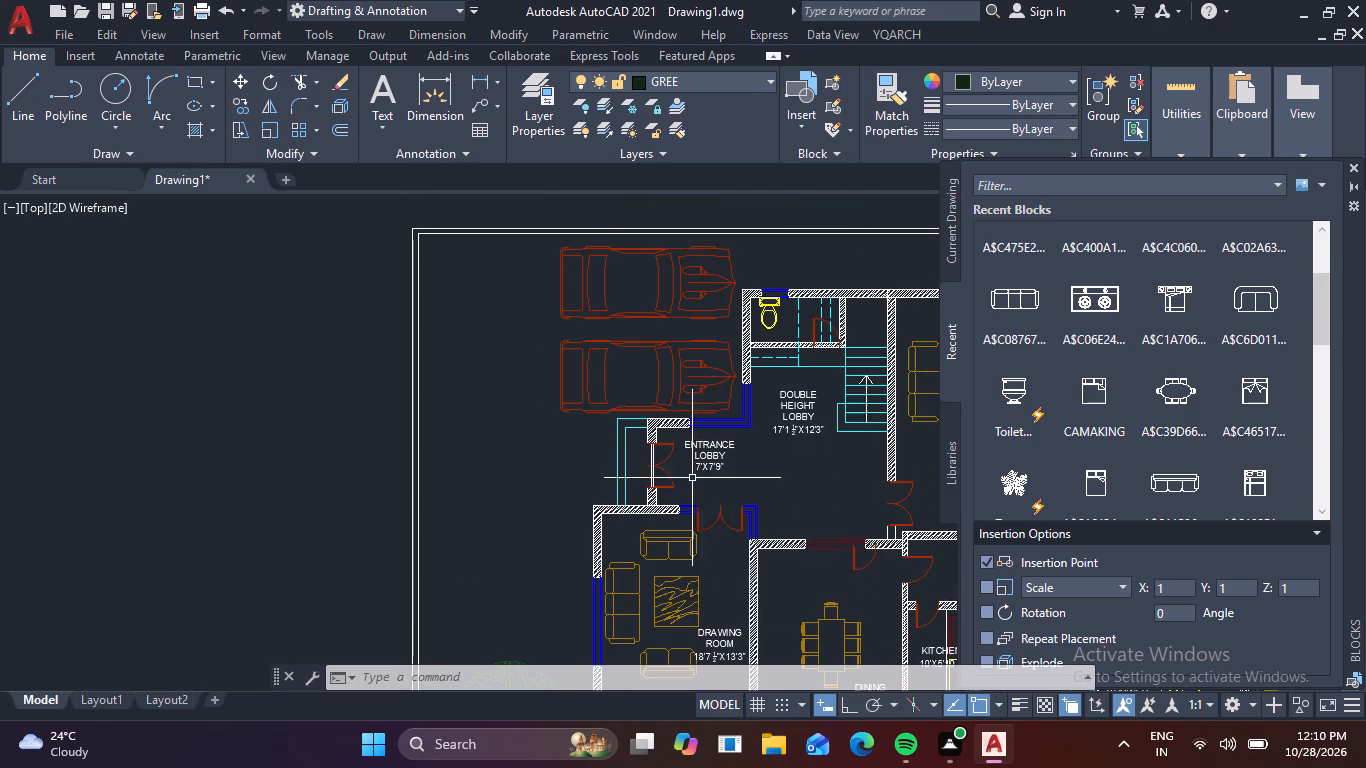
left_click(718, 458)
key("c")
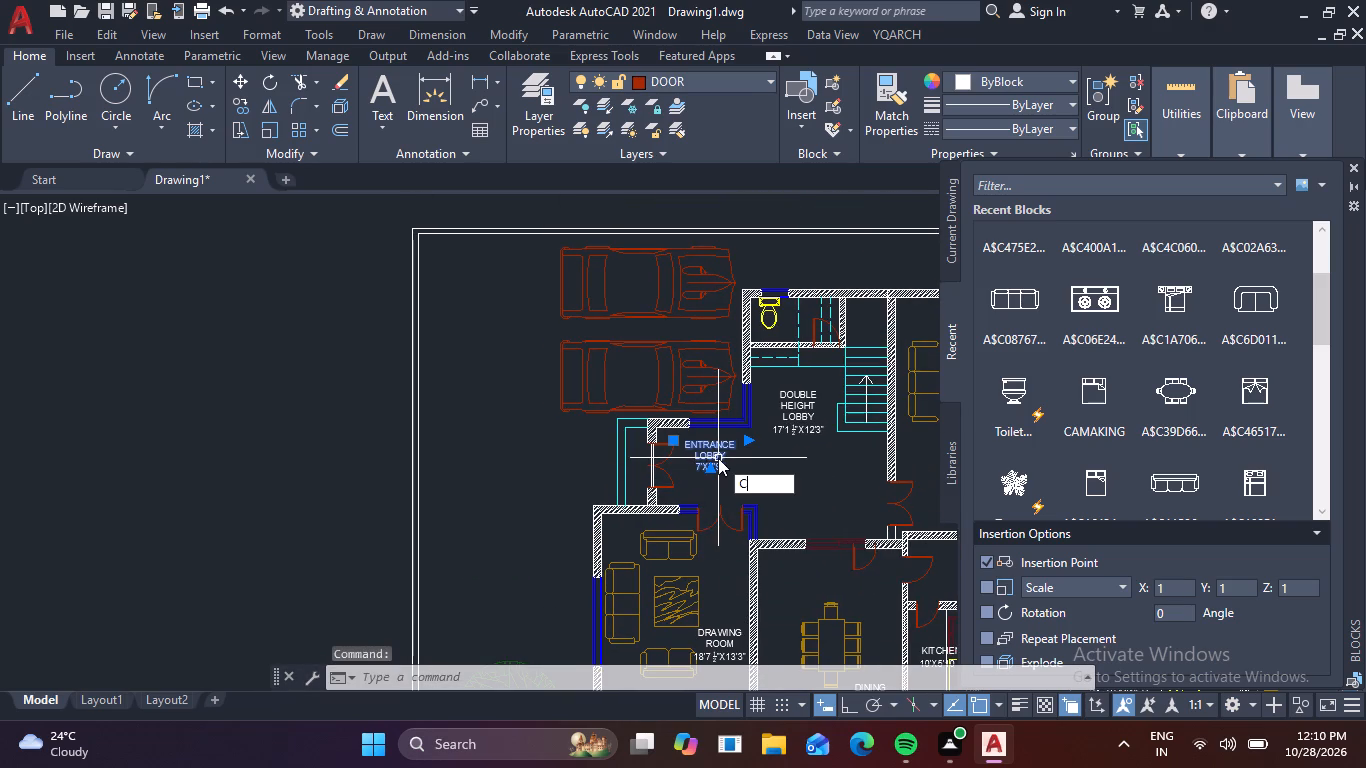
type("O")
key("space")
left_click(688, 471)
scroll(646, 384, "up", 2)
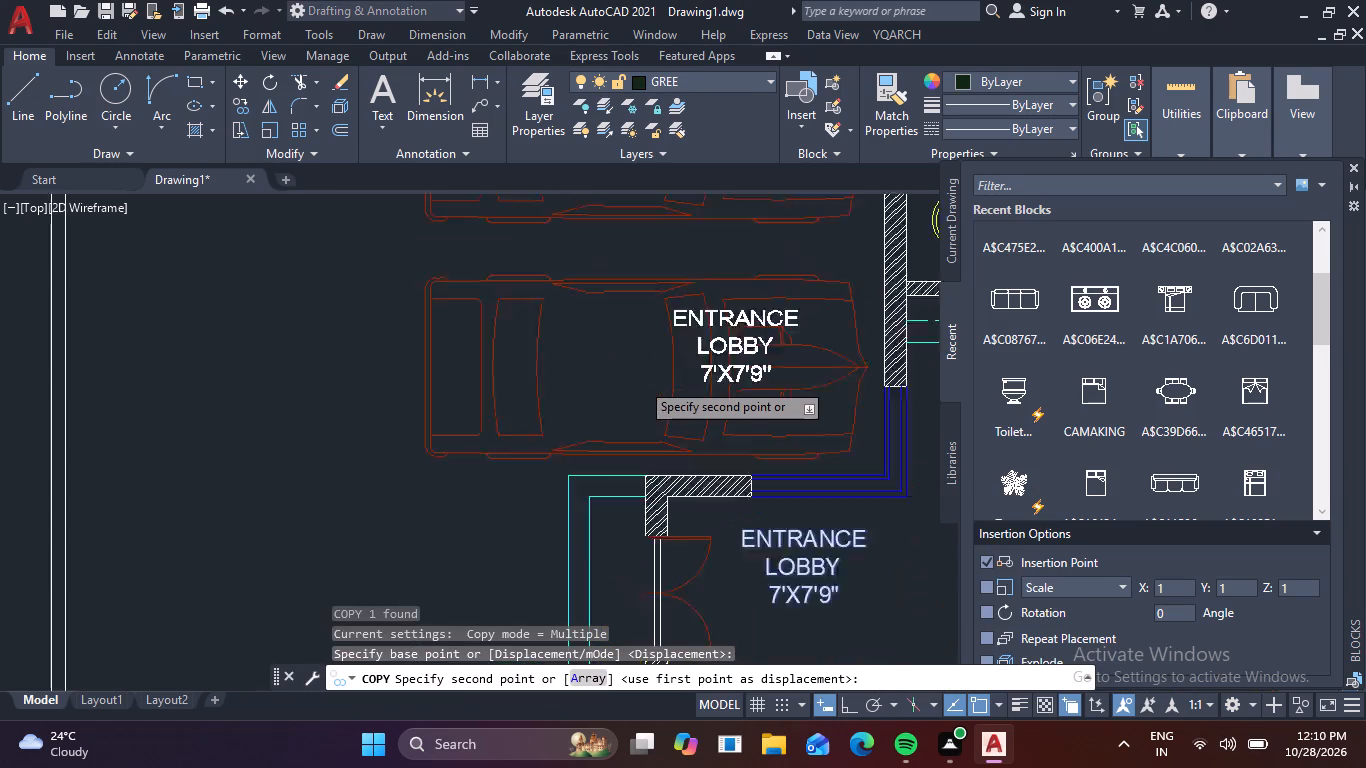
scroll(640, 381, "up", 1)
scroll(451, 416, "up", 1)
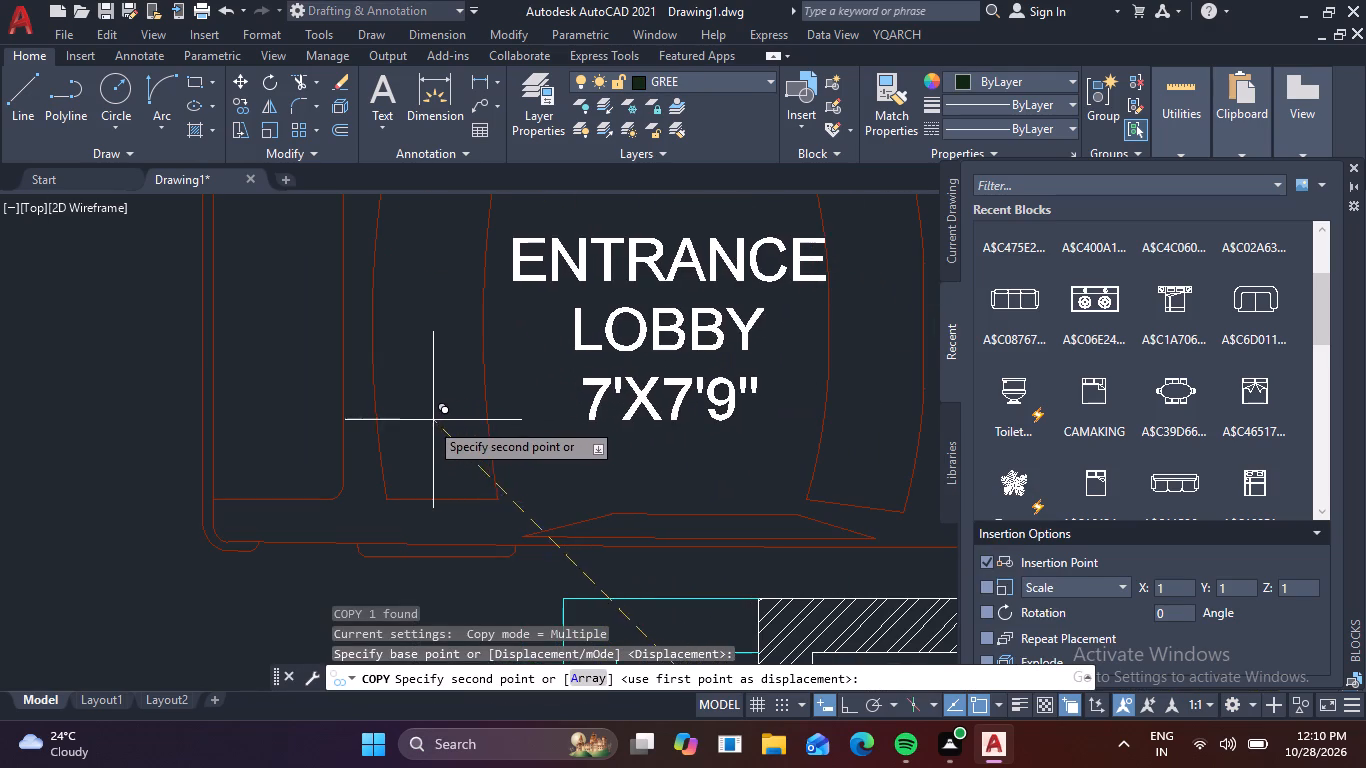
left_click(418, 428)
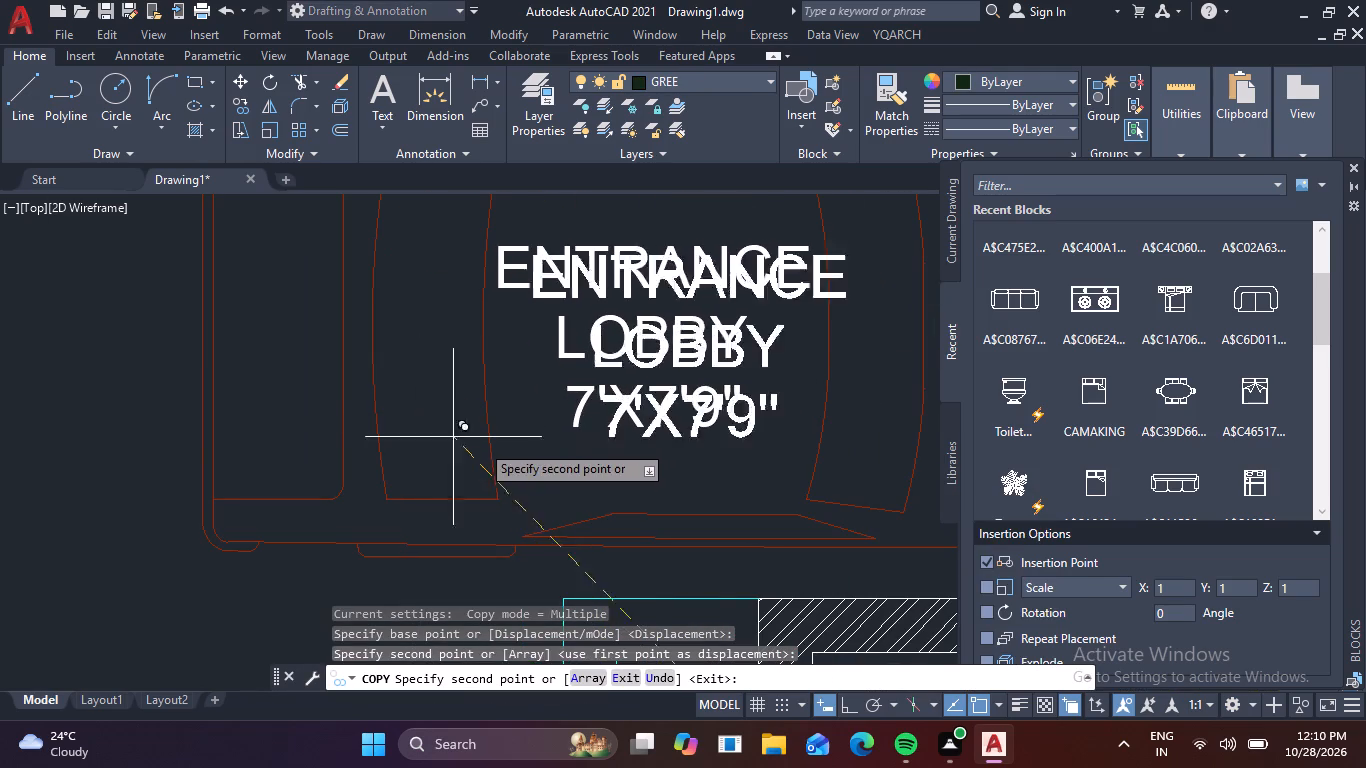
key("Escape")
Replace the copied ENTRANCE LOBBY text on the lower car with PORCH and 16'X15' on a second line.
double_click(653, 407)
double_click(663, 398)
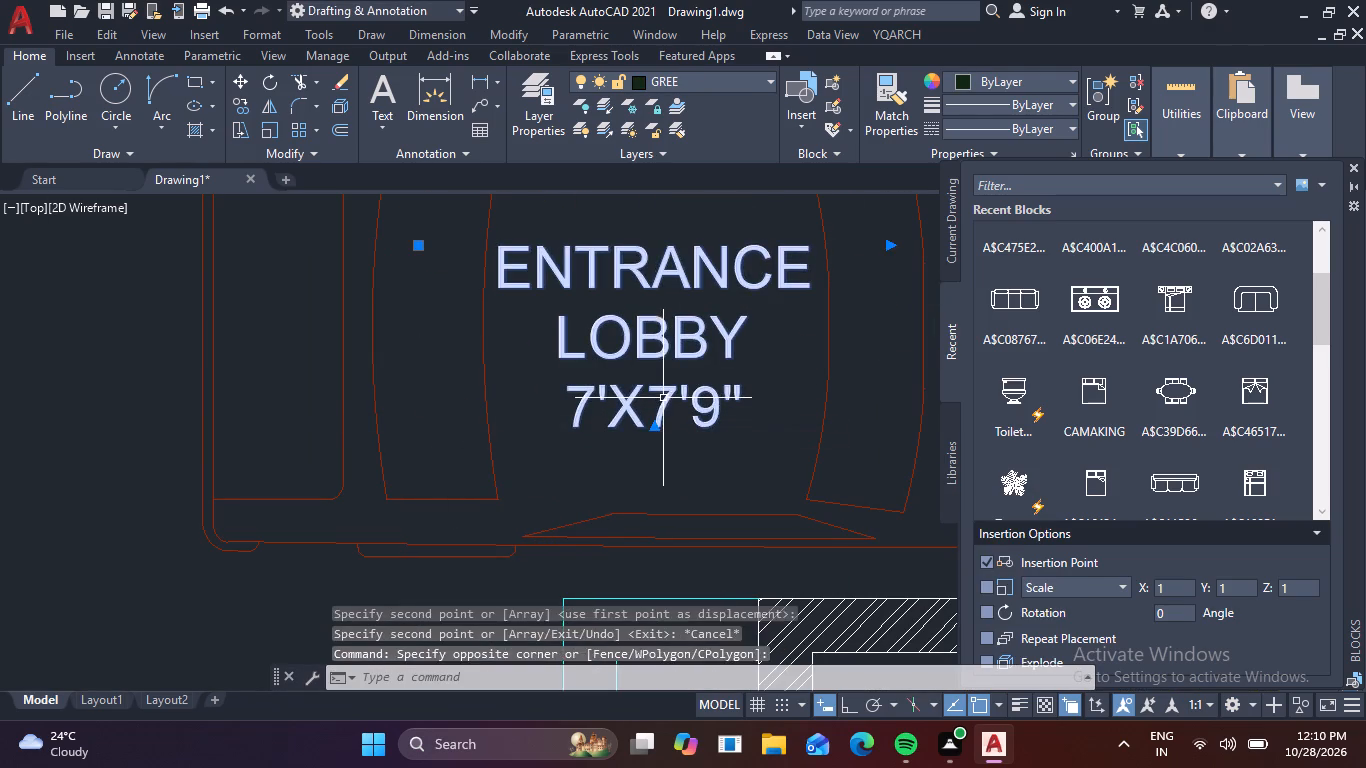
left_click(775, 410)
key("BackSpace")
key("BackSpace")
key("BackSpace")
key("BackSpace")
key("BackSpace")
key("BackSpace")
key("BackSpace")
key("BackSpace")
key("BackSpace")
key("BackSpace")
key("BackSpace")
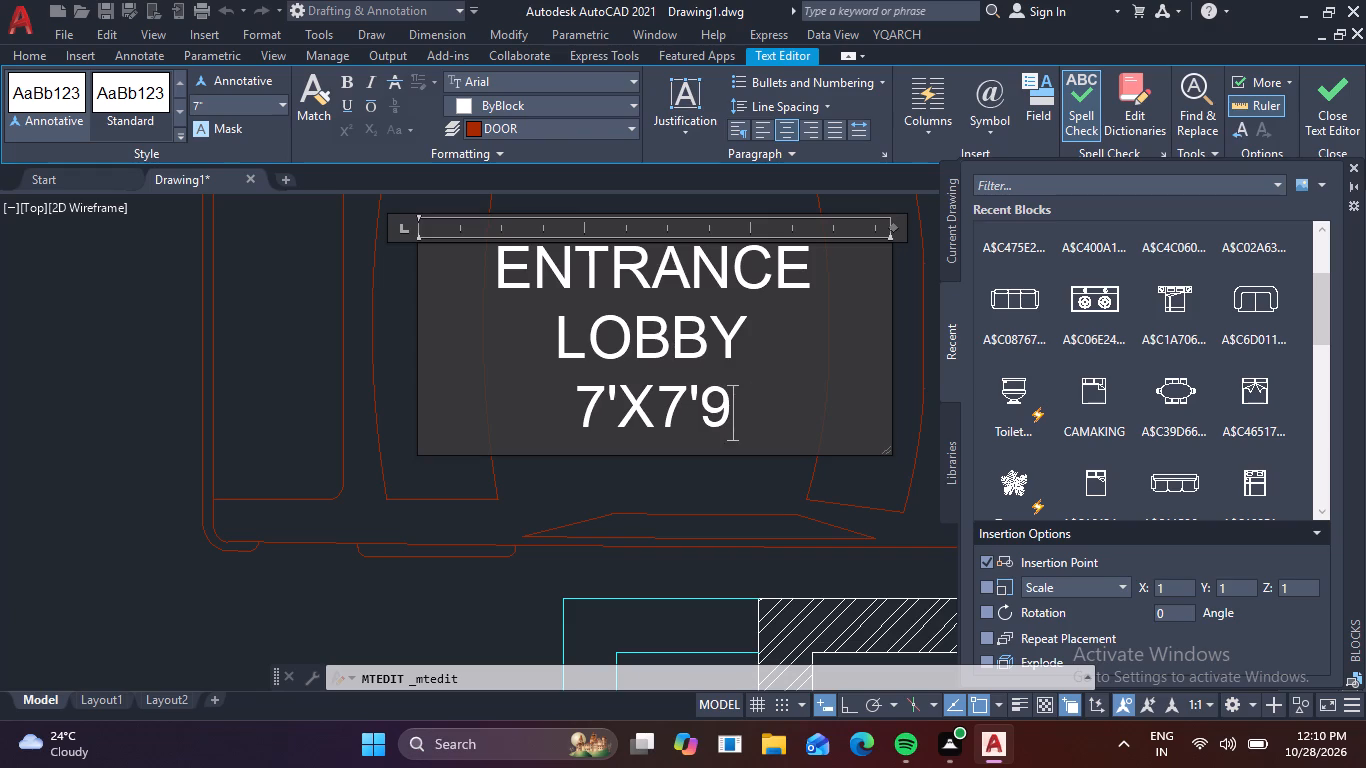
key("BackSpace")
key("BackSpace")
key("BackSpace")
key("BackSpace")
key("BackSpace")
key("BackSpace")
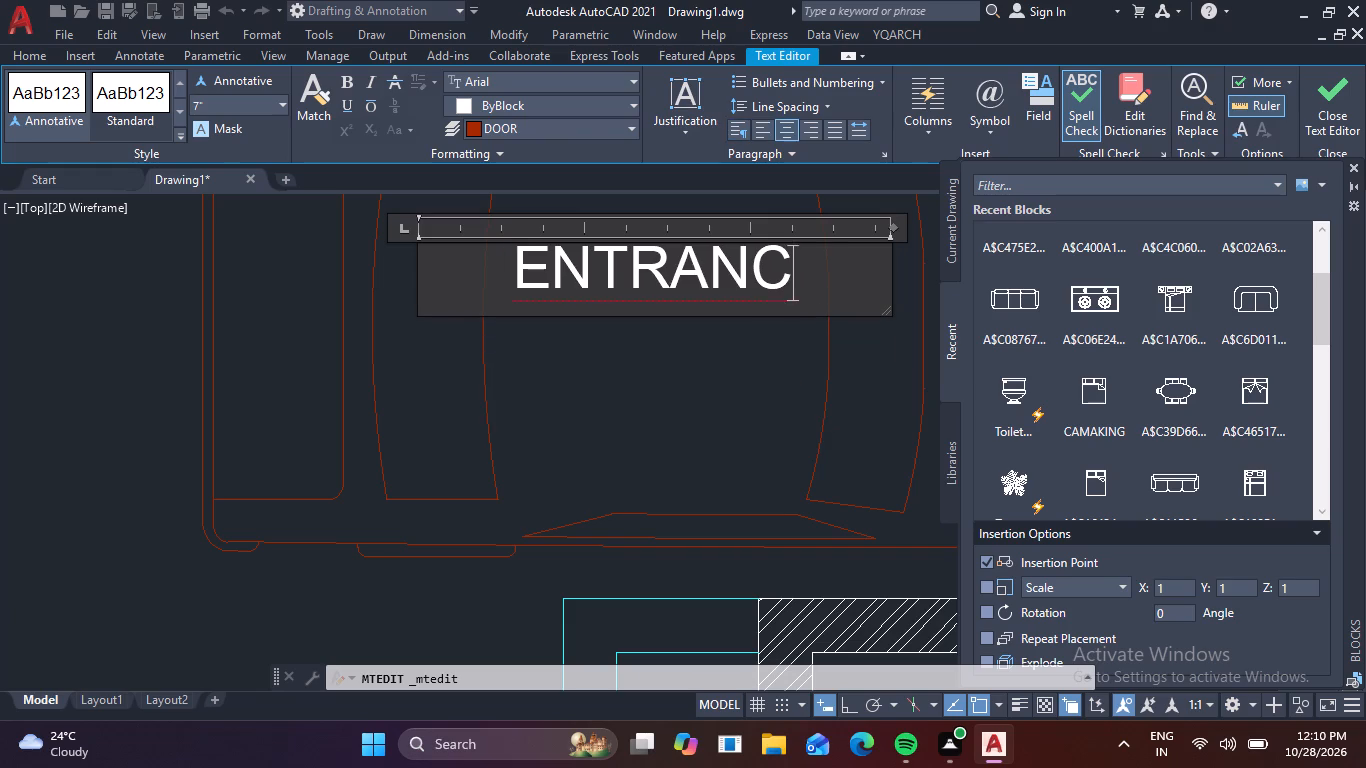
key("BackSpace")
key("BackSpace")
key("BackSpace")
key("BackSpace")
key("BackSpace")
key("BackSpace")
key("BackSpace")
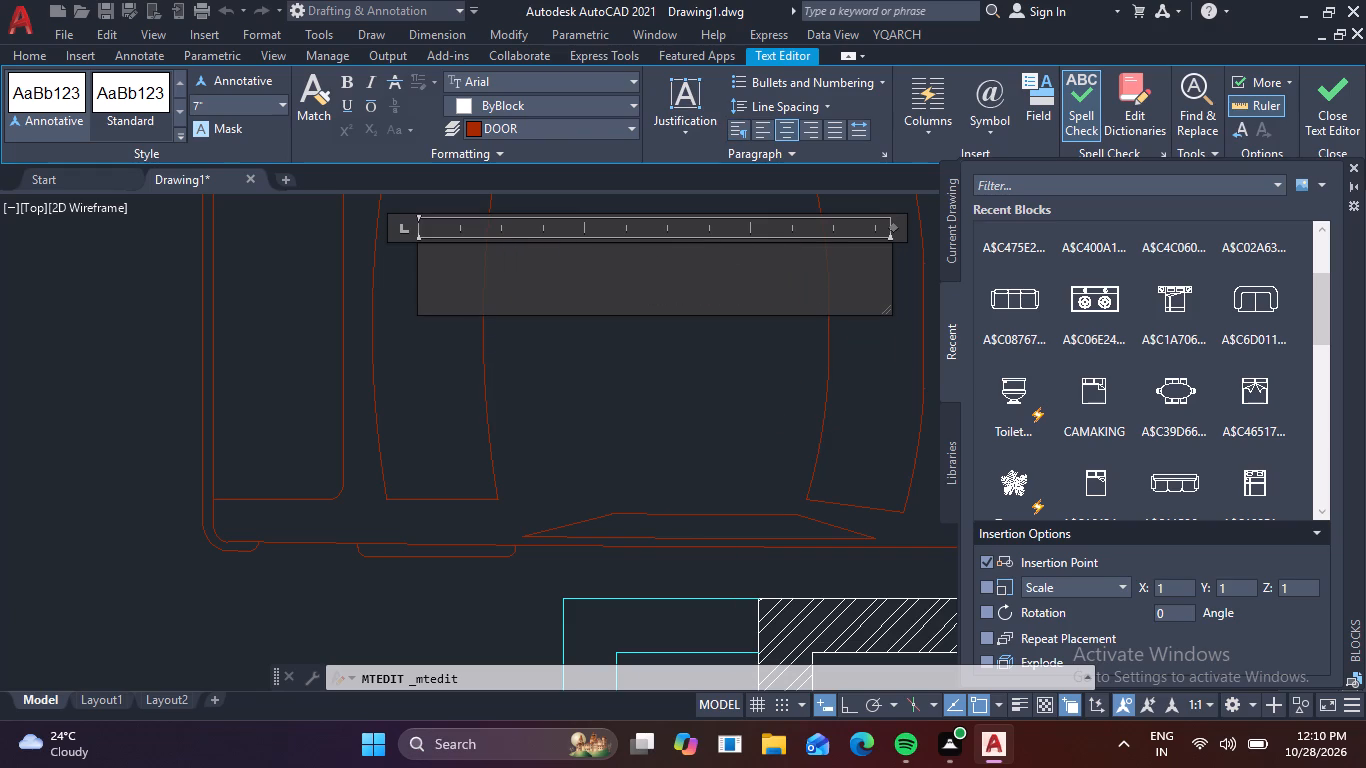
type("PO")
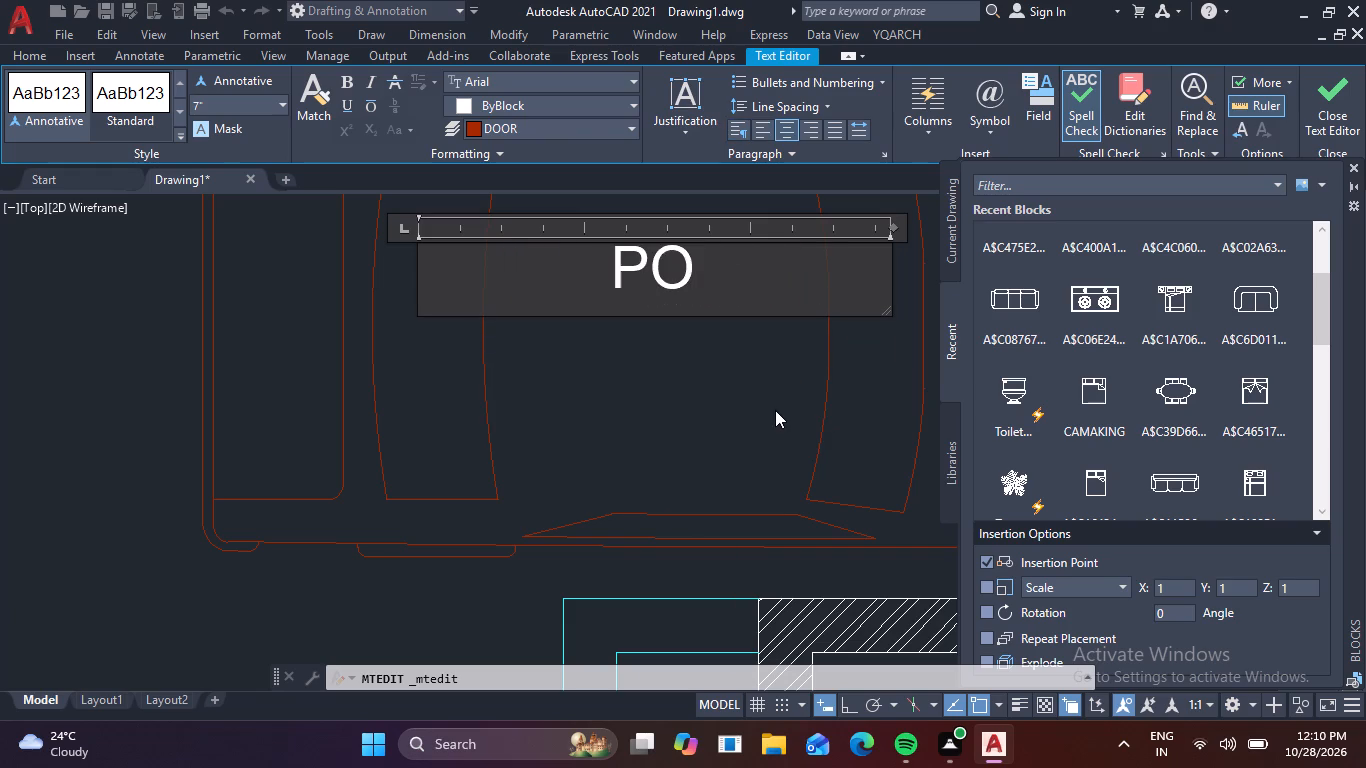
key("r")
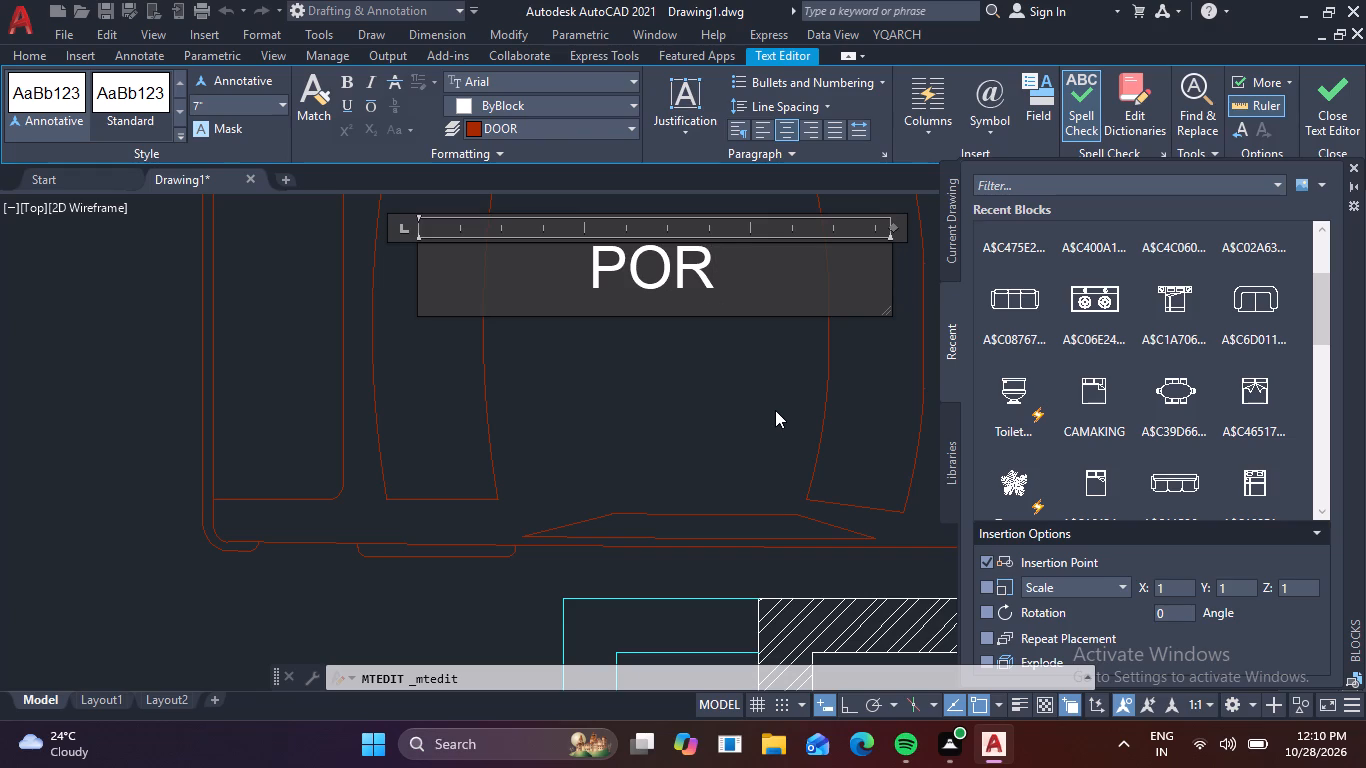
type("TCH")
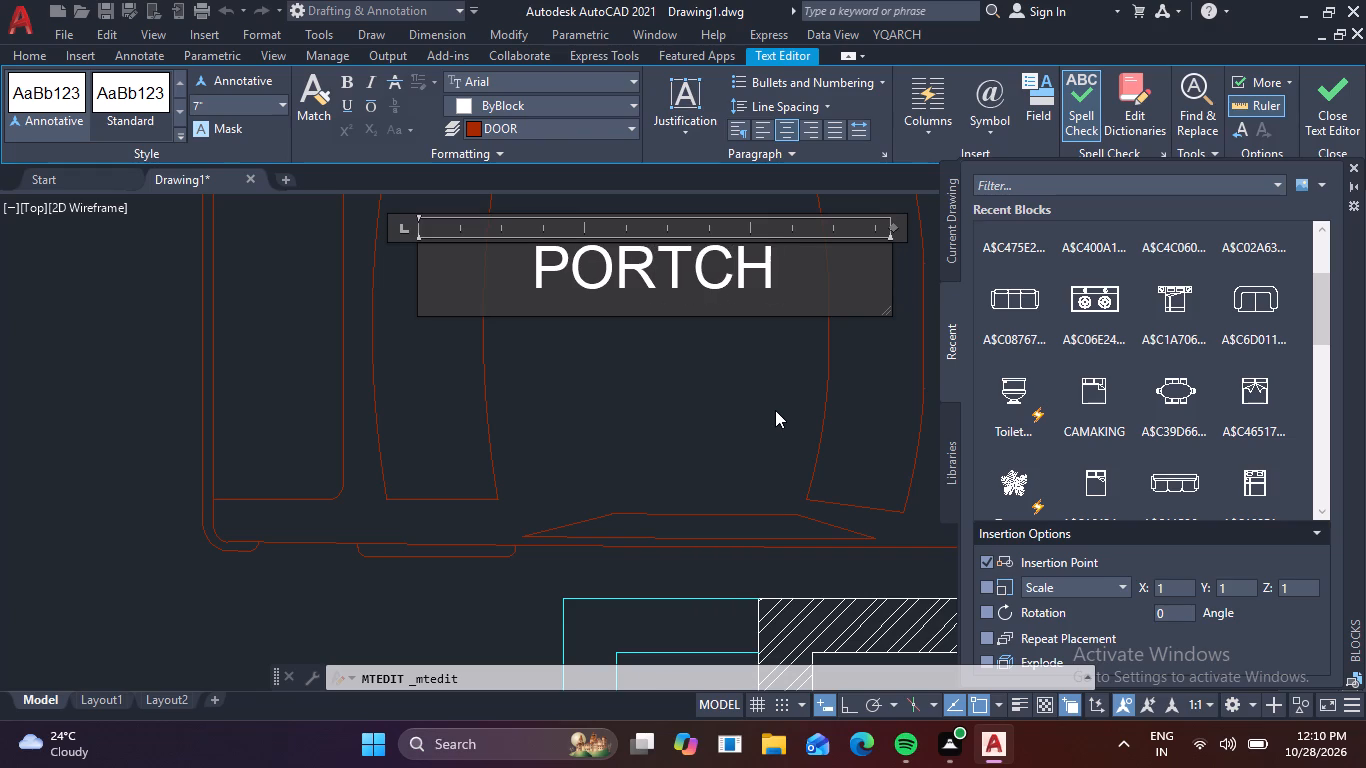
key("BackSpace")
key("BackSpace")
key("BackSpace")
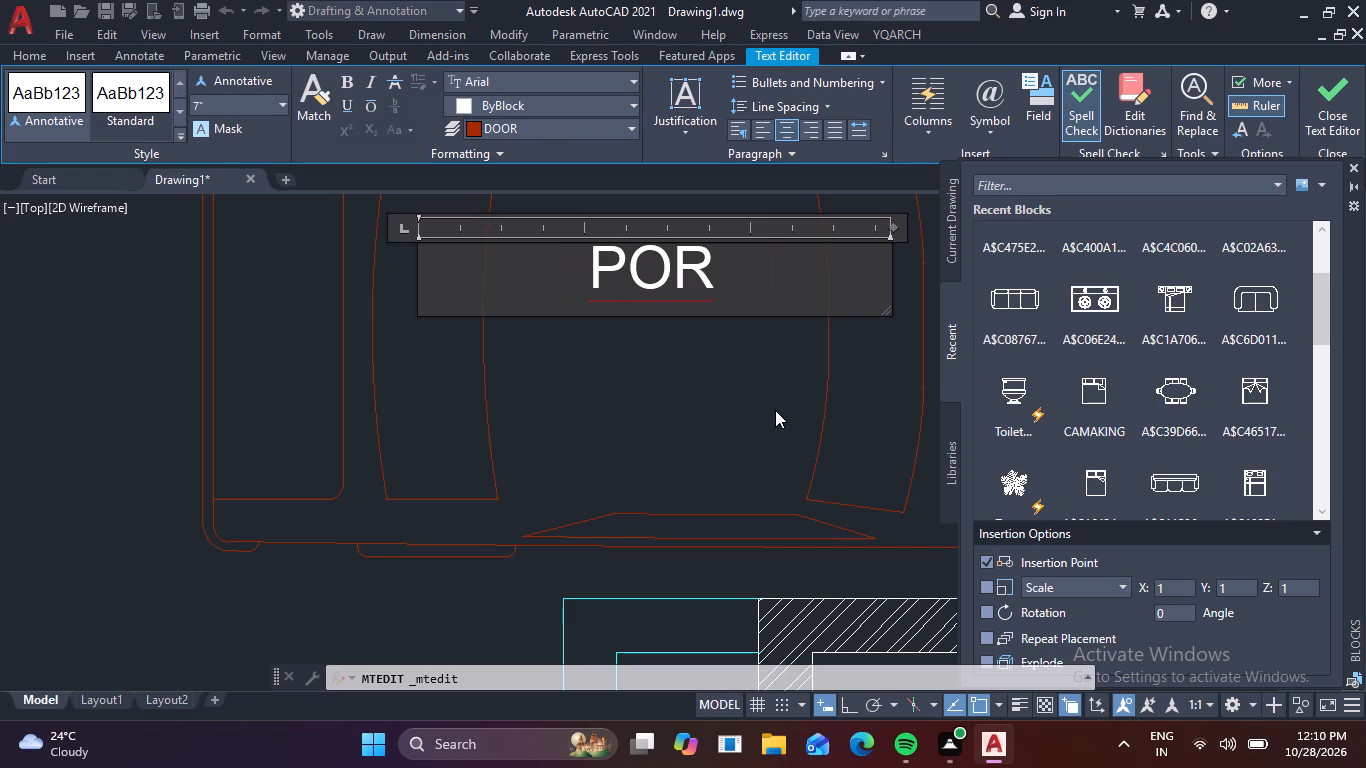
type("CH")
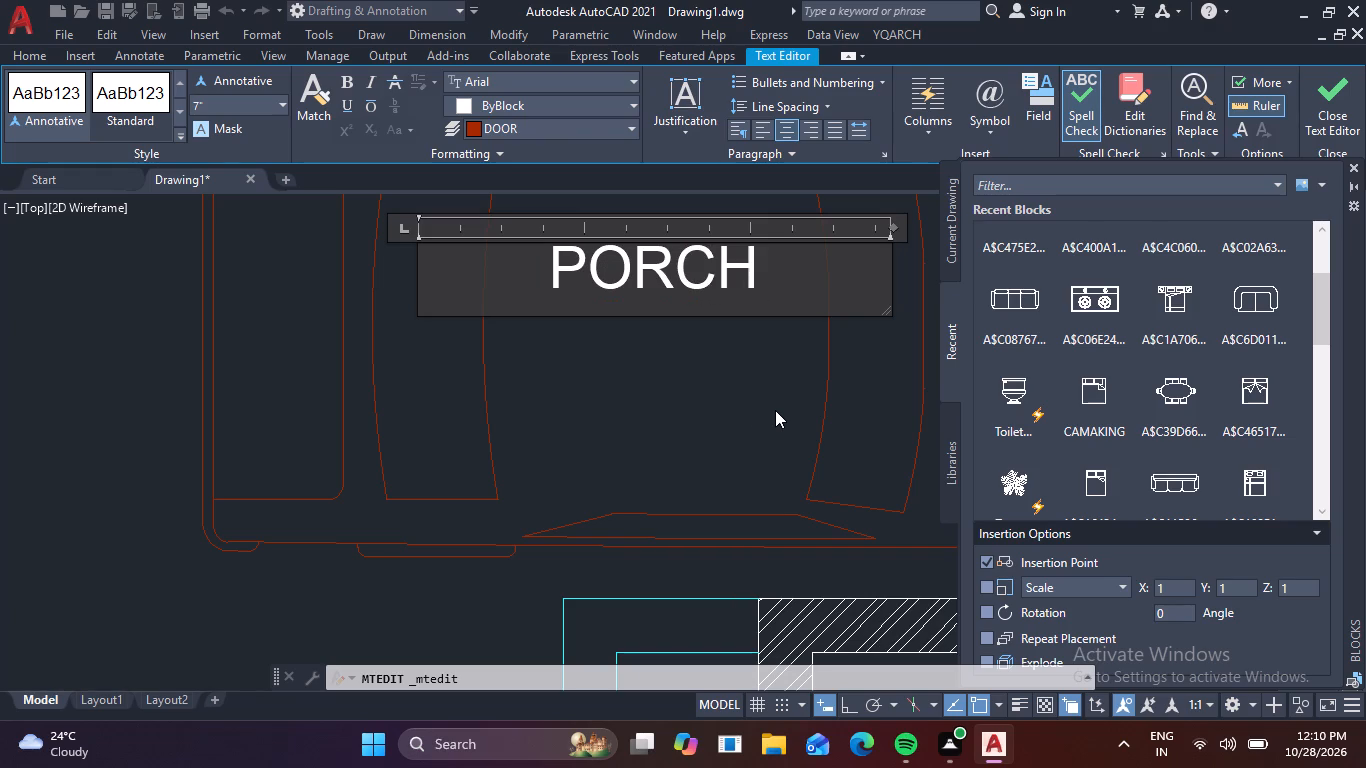
key("Return")
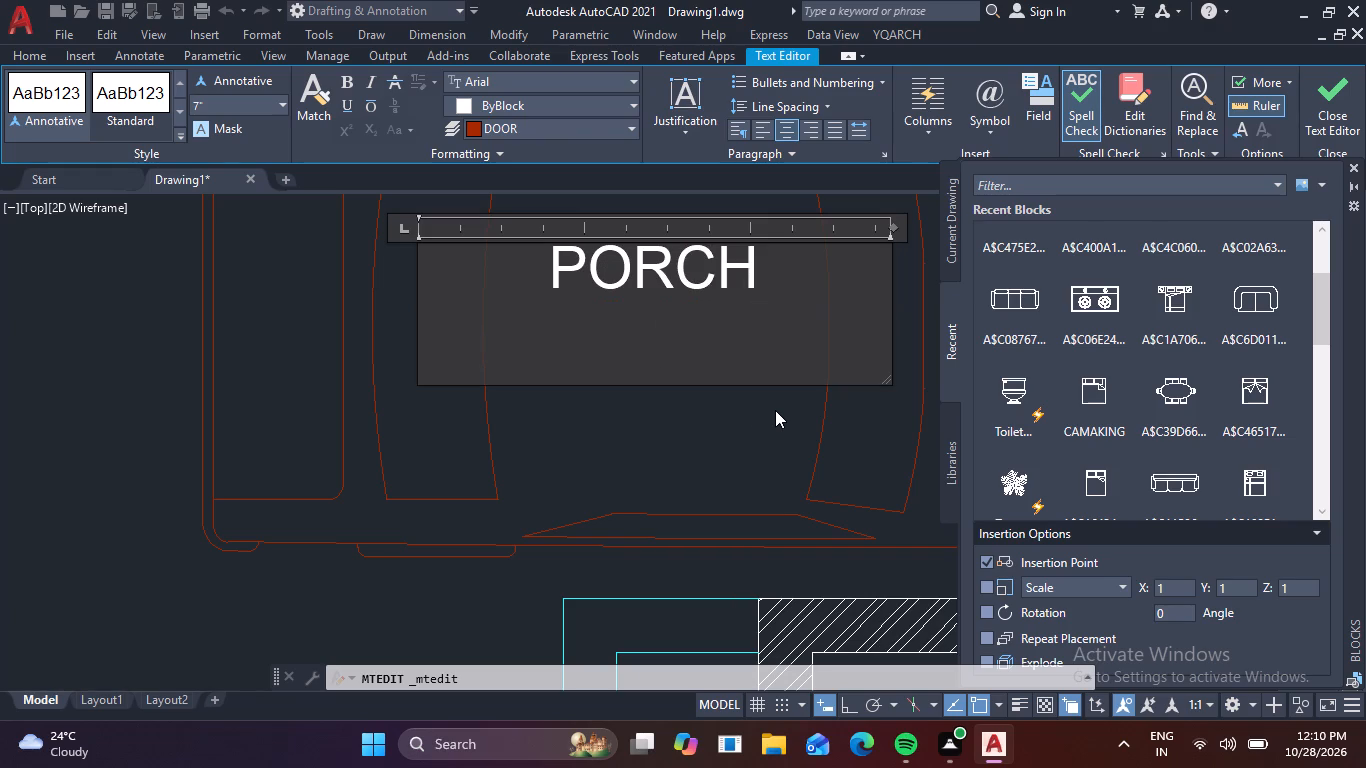
type("16'")
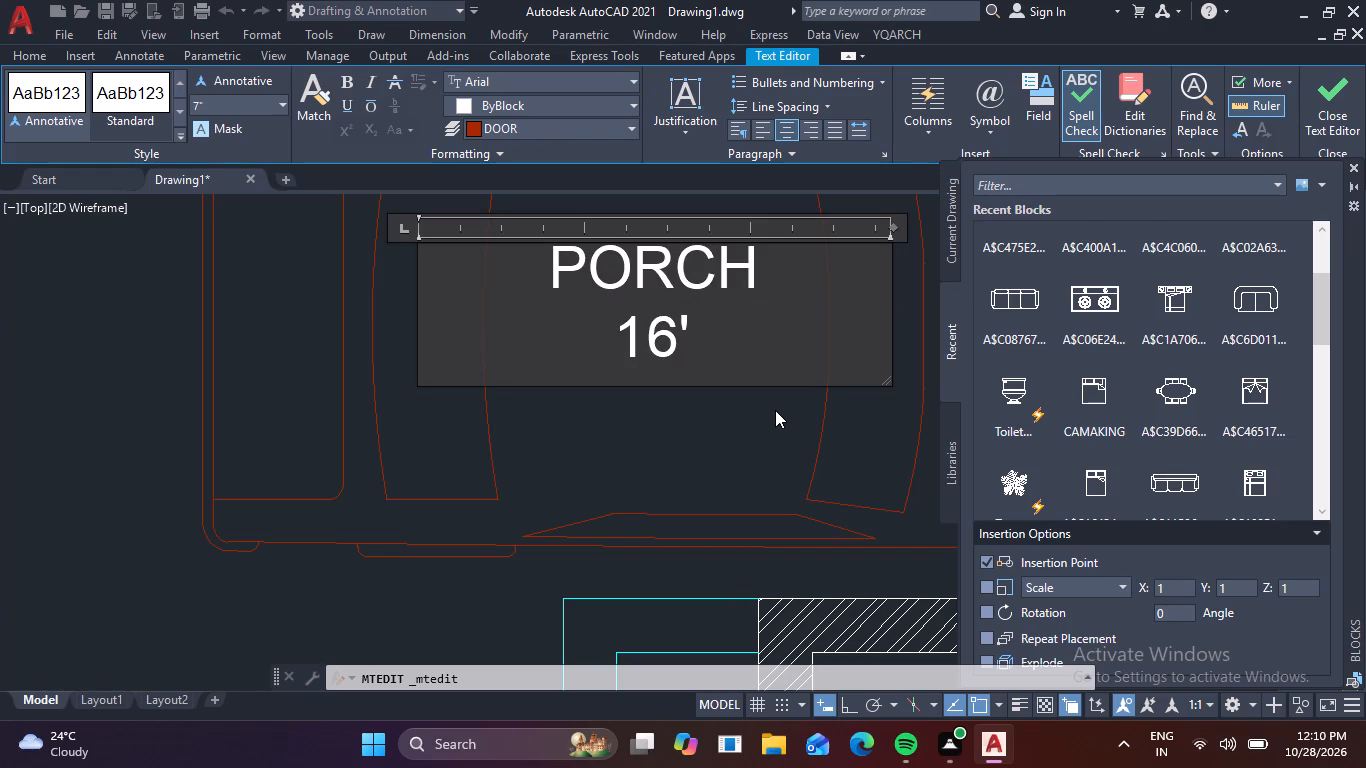
key("x")
type("15'")
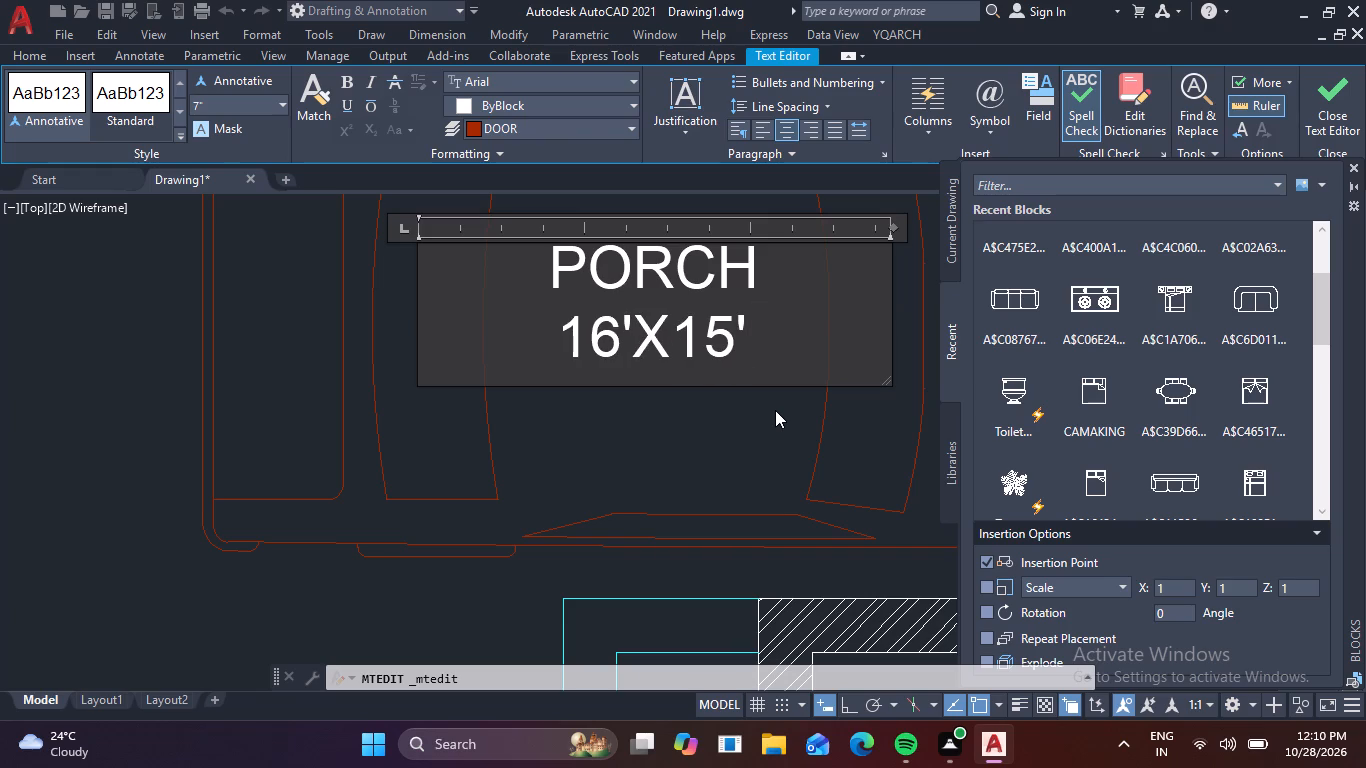
left_click(704, 404)
Copy the PORCH label to the open strip outside the lounge window, between the house wall and the boundary wall.
scroll(703, 404, "down", 2)
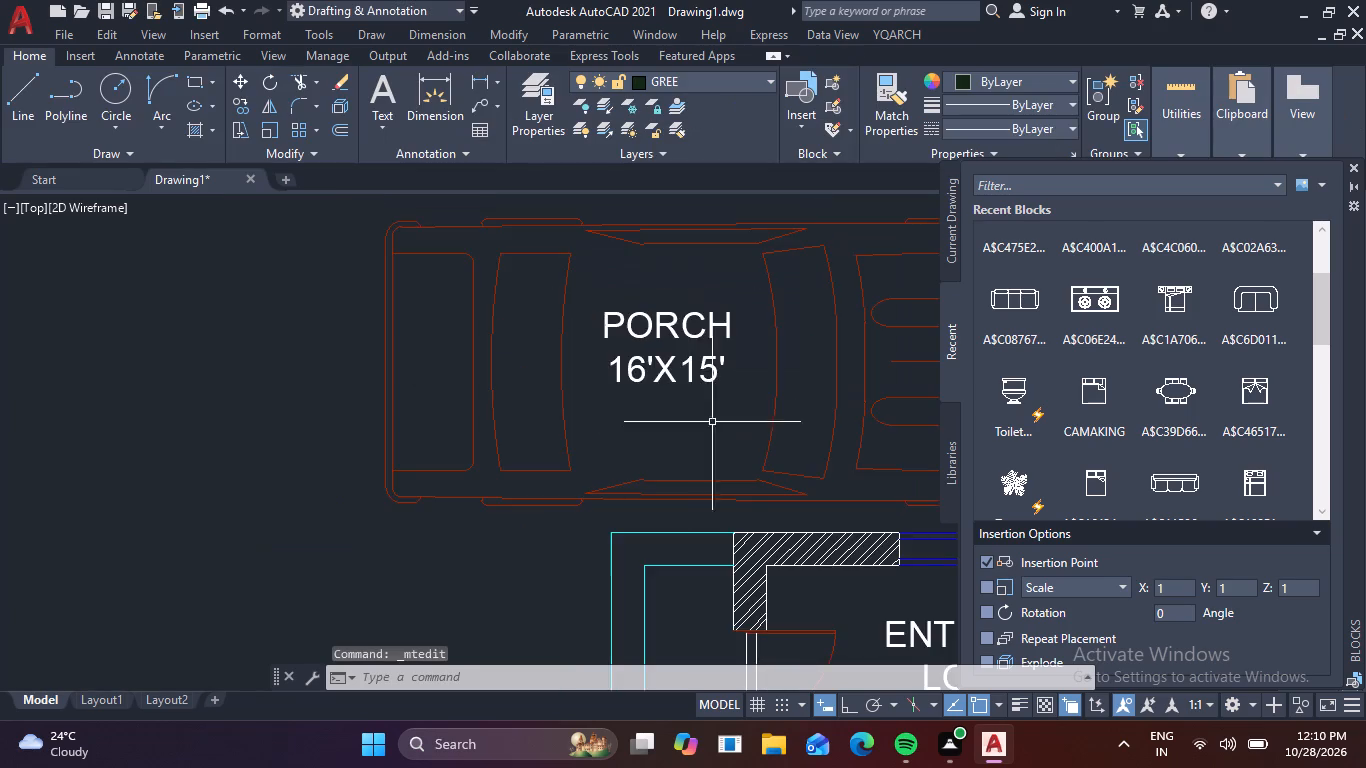
scroll(741, 422, "down", 1)
middle_click_drag(737, 428, 667, 407)
left_click(646, 368)
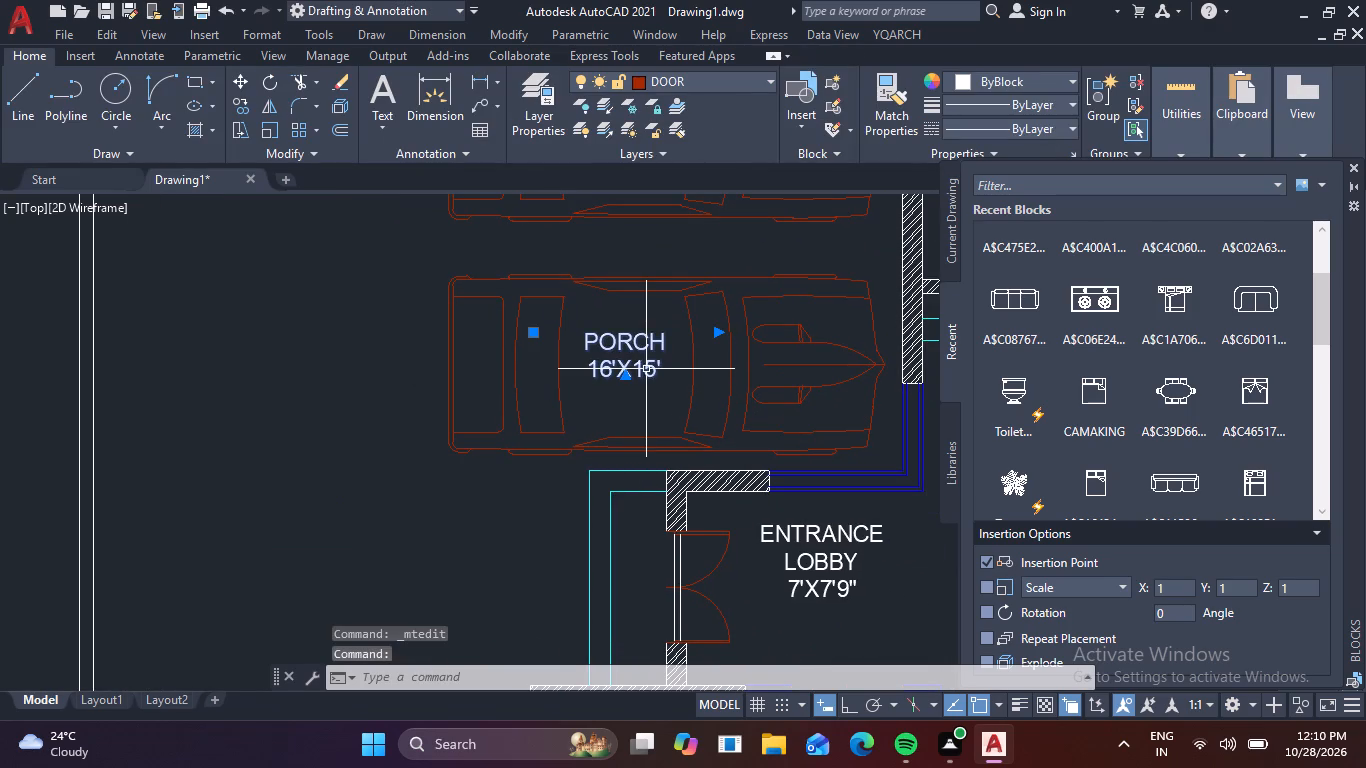
type("CO")
key("space")
left_click(644, 369)
scroll(689, 361, "down", 3)
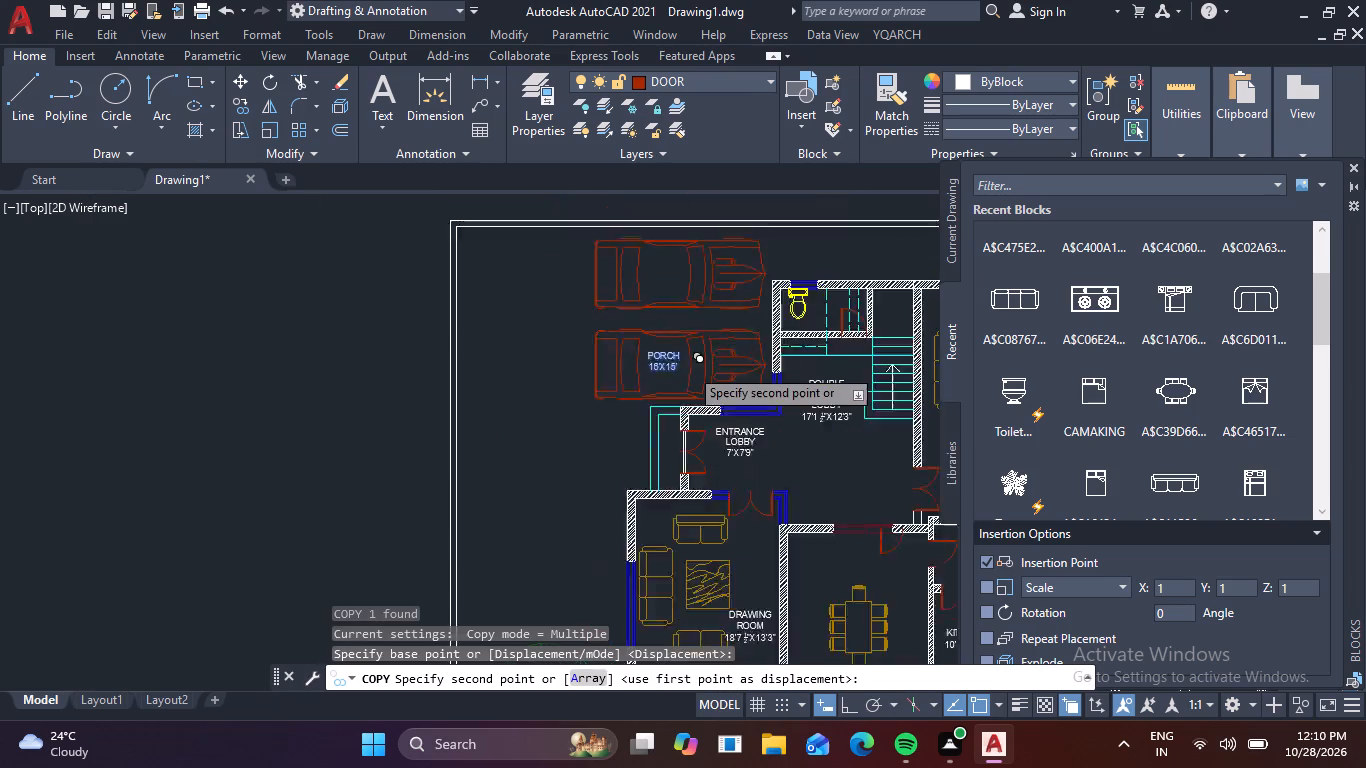
middle_click_drag(508, 429, 372, 434)
scroll(765, 315, "up", 3)
left_click(695, 279)
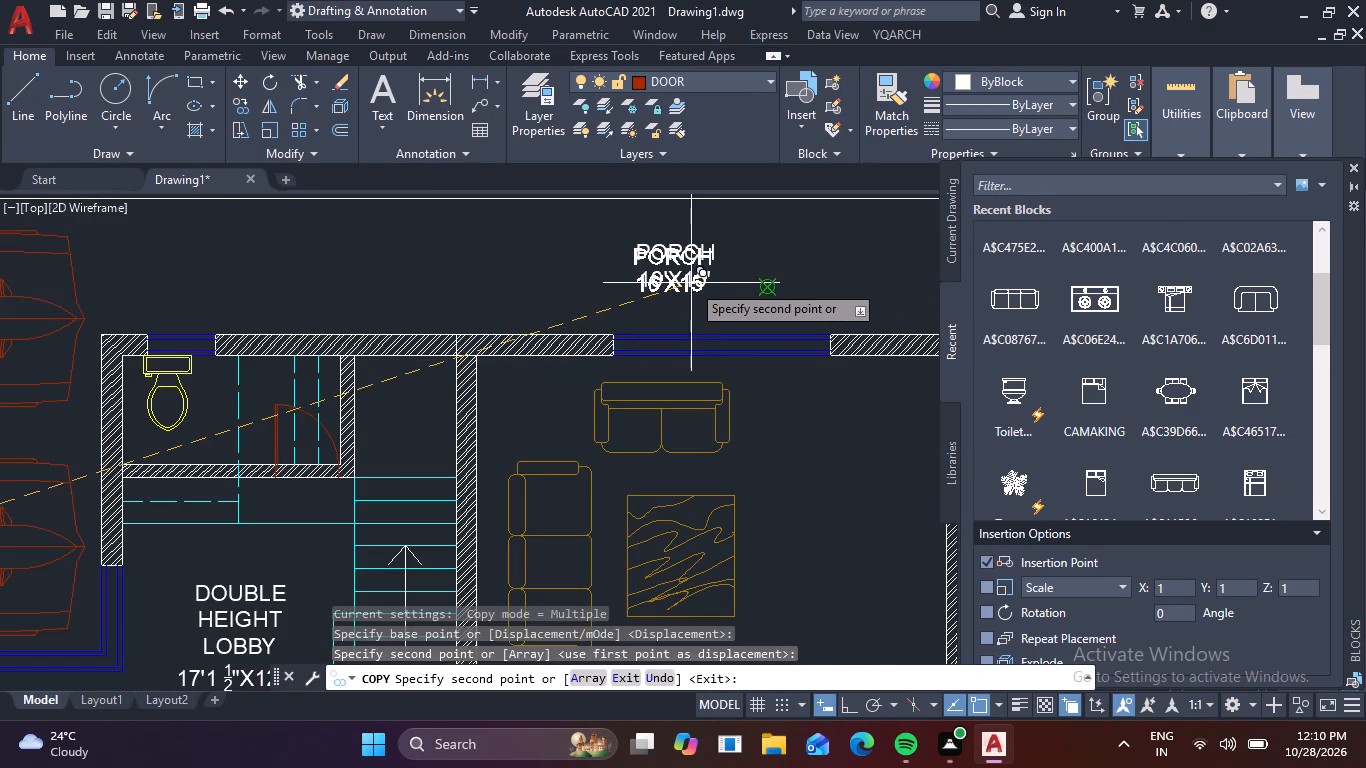
key("Escape")
Replace the text of the label copy outside the lounge with 5' WIDE and PASSAGE on two lines.
double_click(688, 285)
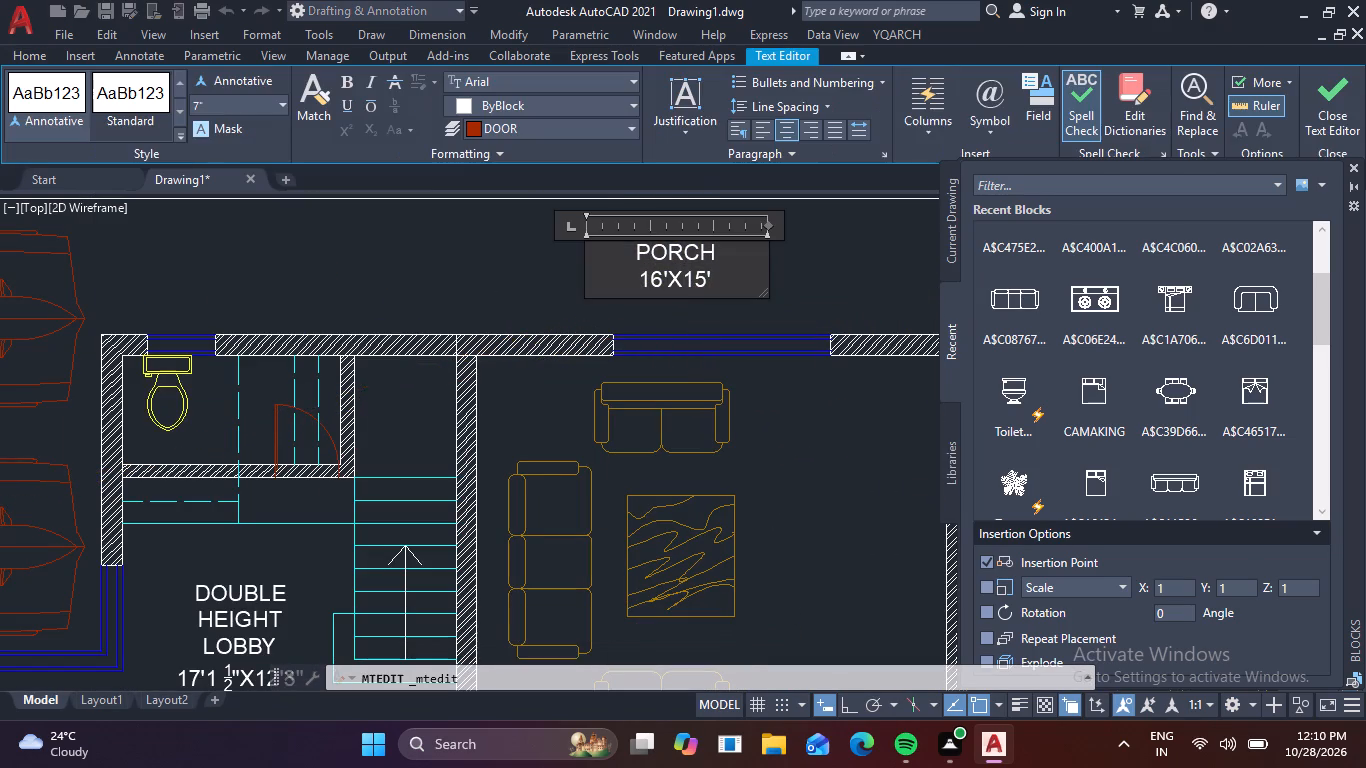
left_click(726, 279)
key("BackSpace")
key("BackSpace")
key("BackSpace")
key("BackSpace")
key("BackSpace")
key("BackSpace")
key("BackSpace")
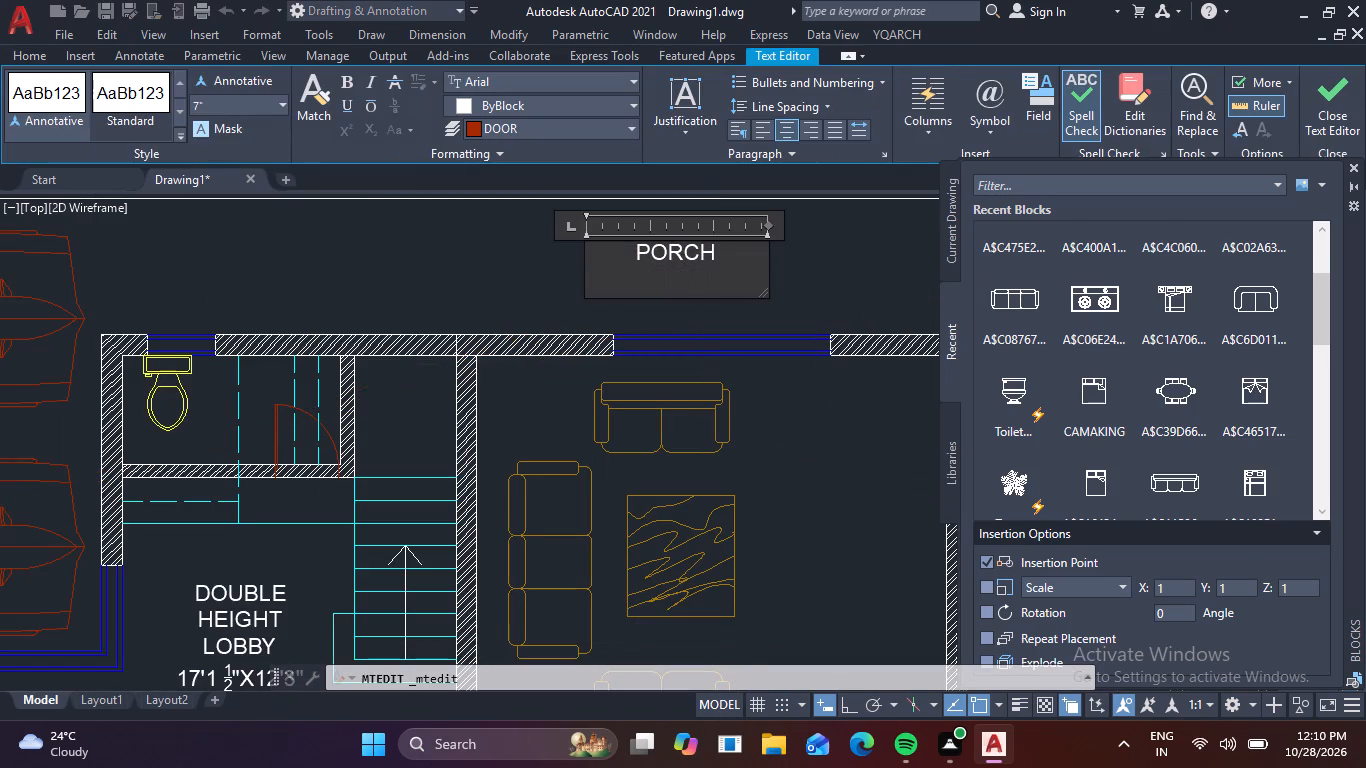
key("BackSpace")
key("BackSpace")
key("BackSpace")
key("BackSpace")
key("BackSpace")
key("BackSpace")
key("BackSpace")
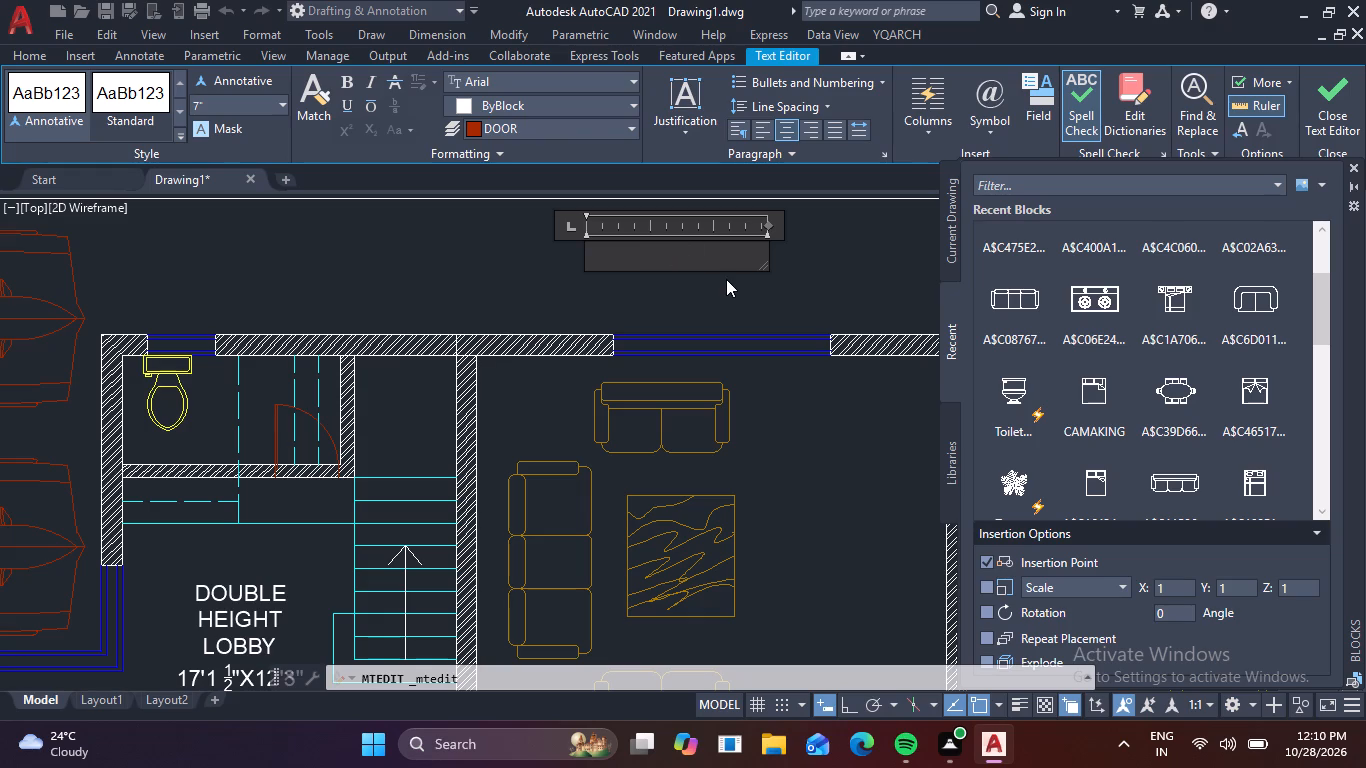
type("5'")
key("space")
type("E")
key("BackSpace")
type("WIDEE")
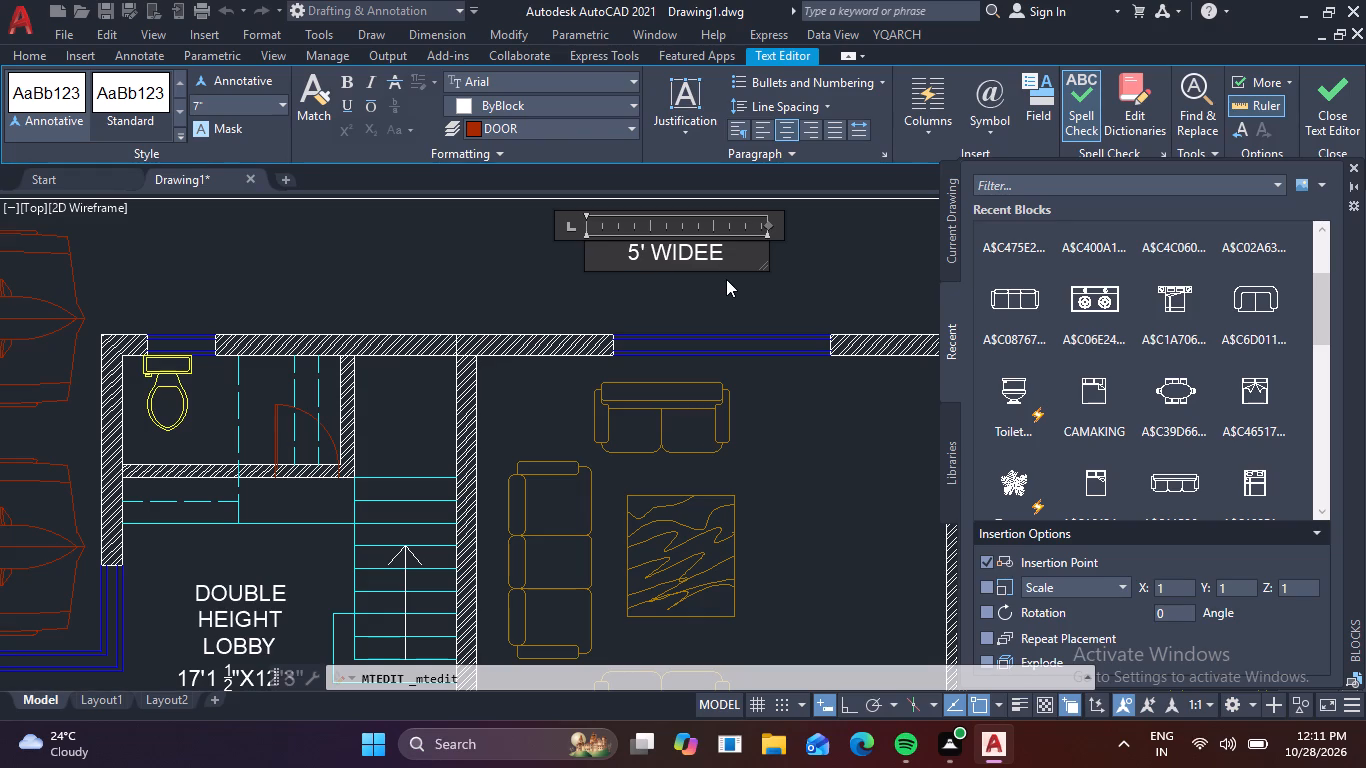
key("BackSpace")
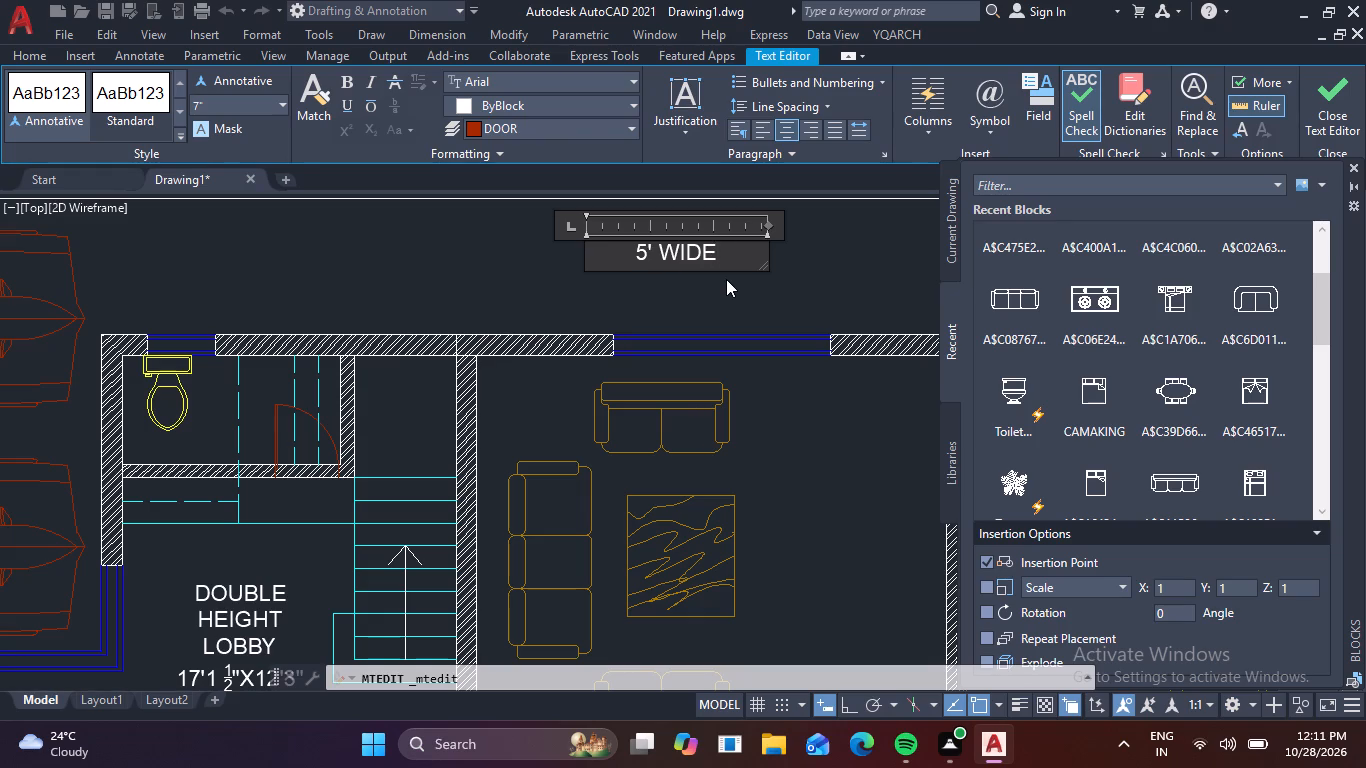
key("Return")
type("PA")
type("SS")
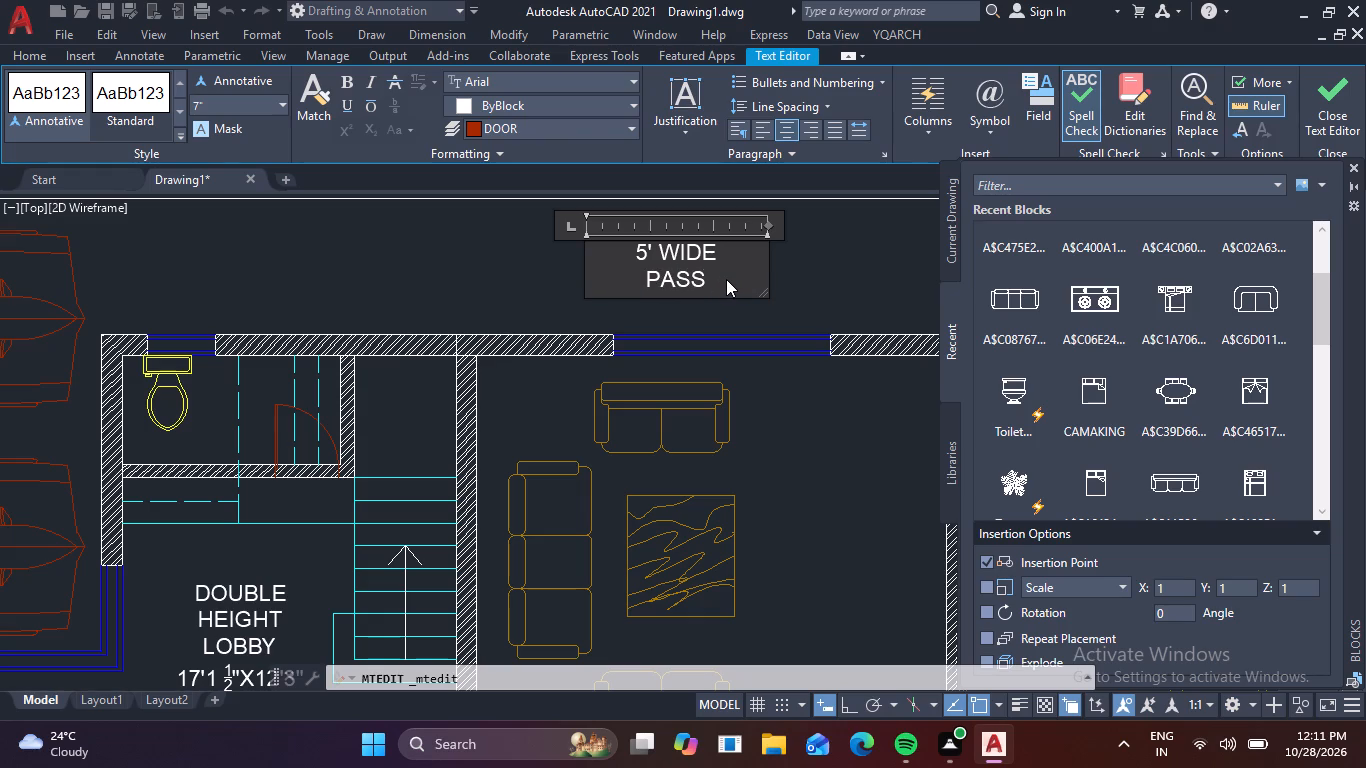
key("a")
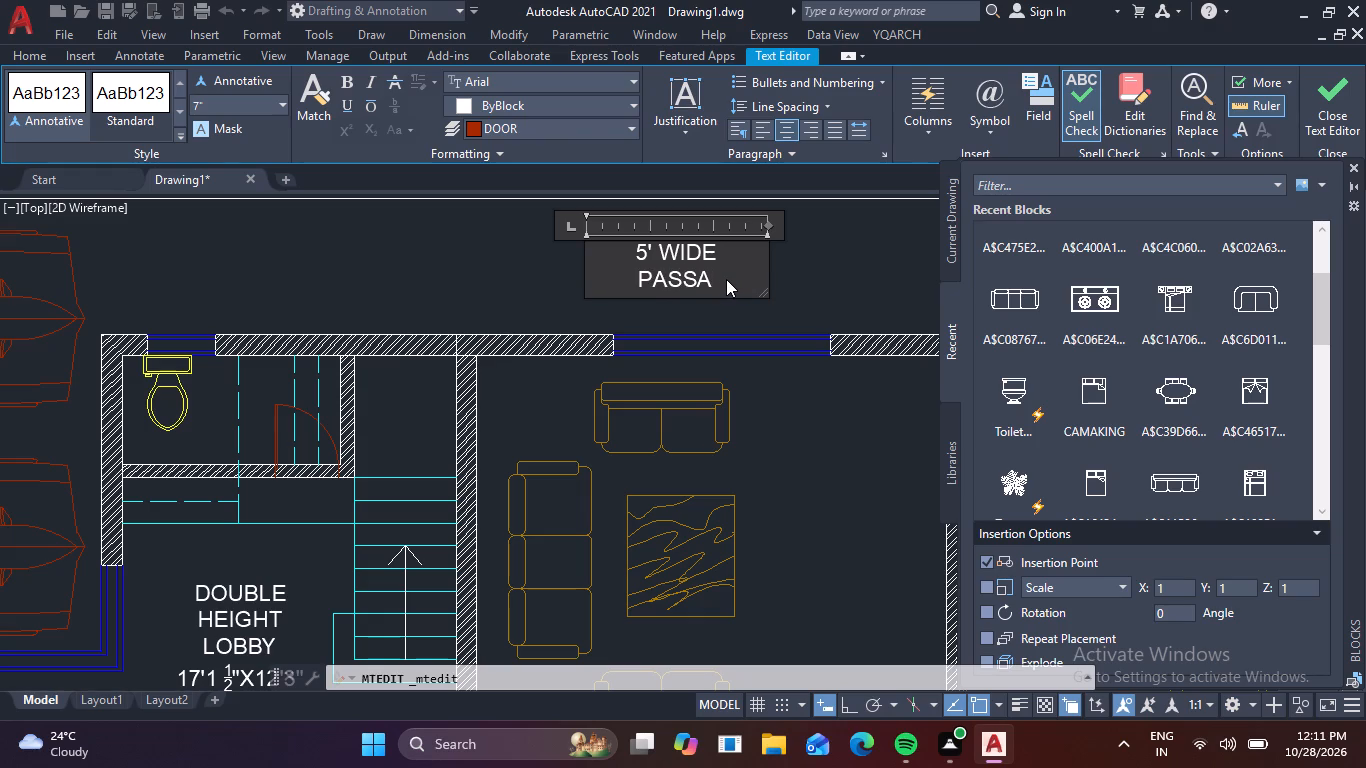
type("GW")
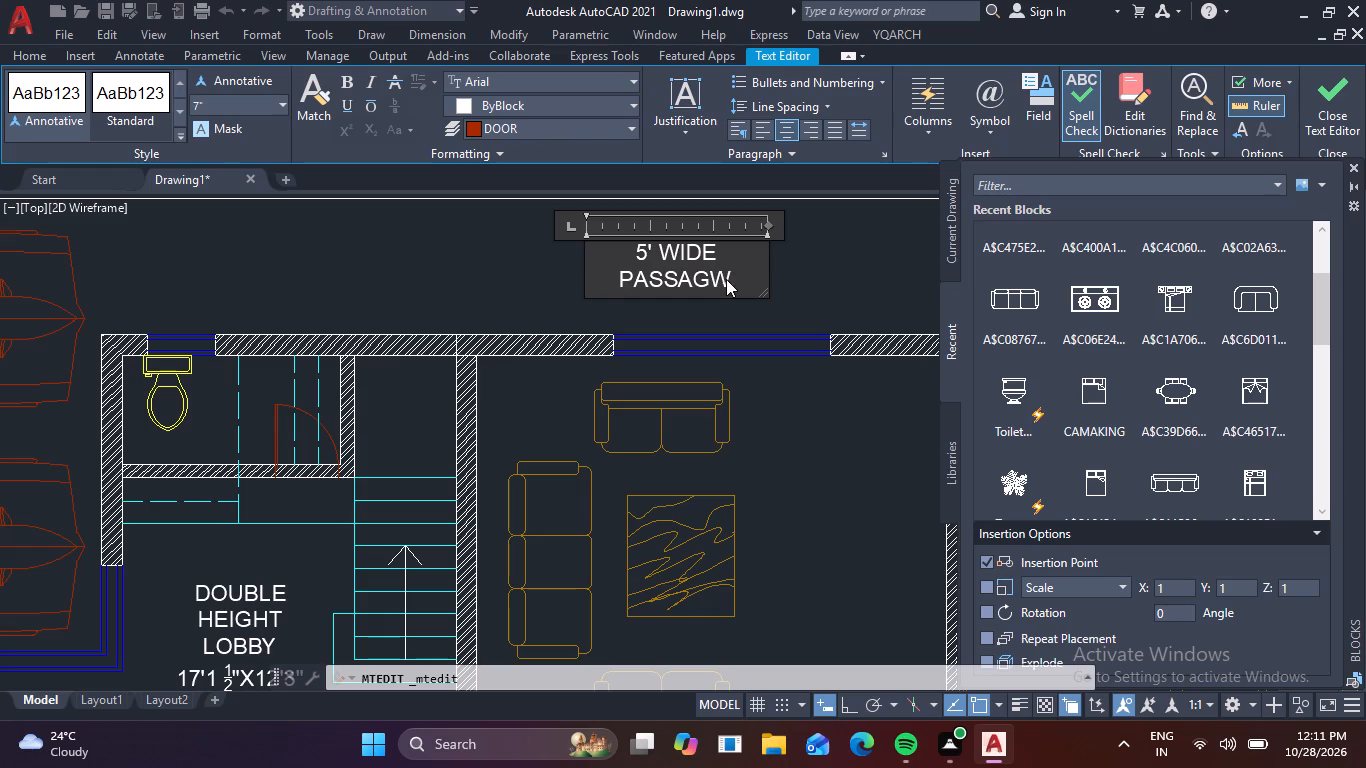
key("BackSpace")
key("e")
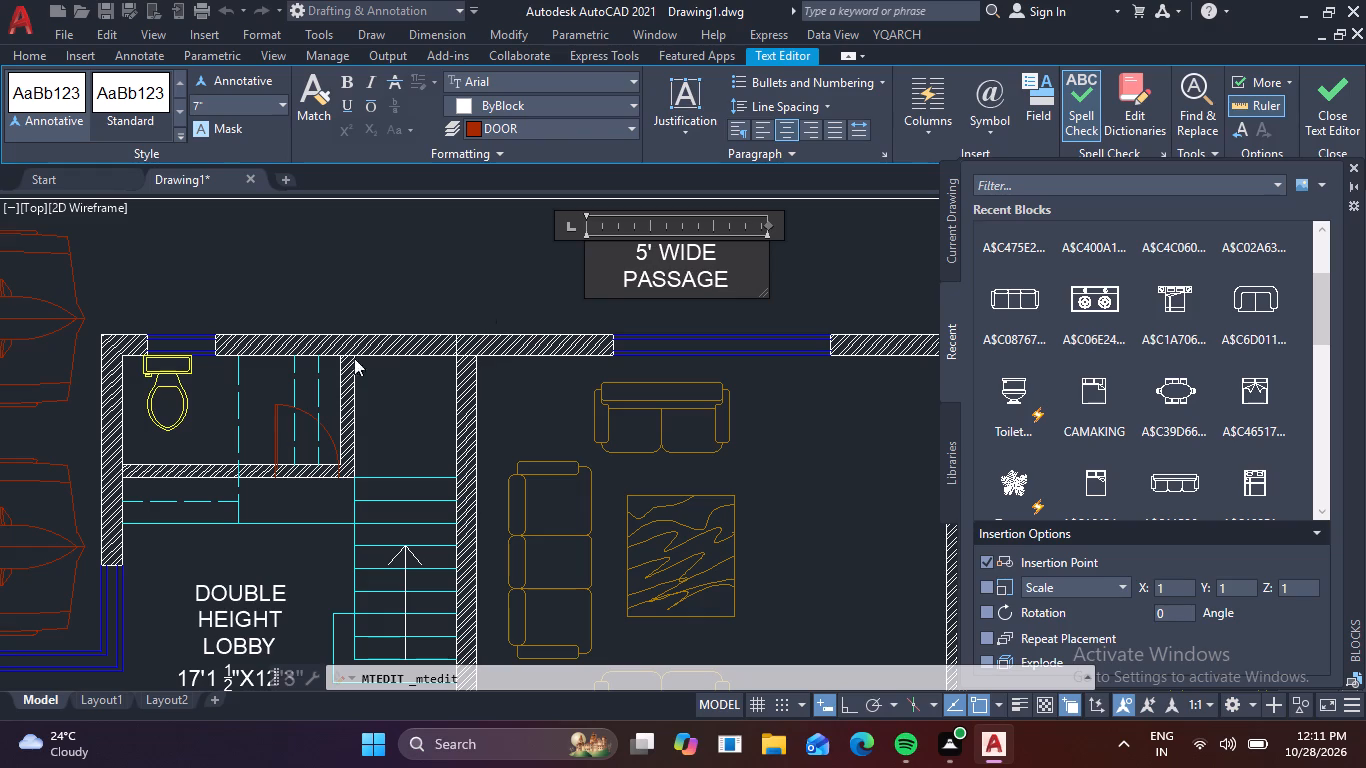
left_click(338, 265)
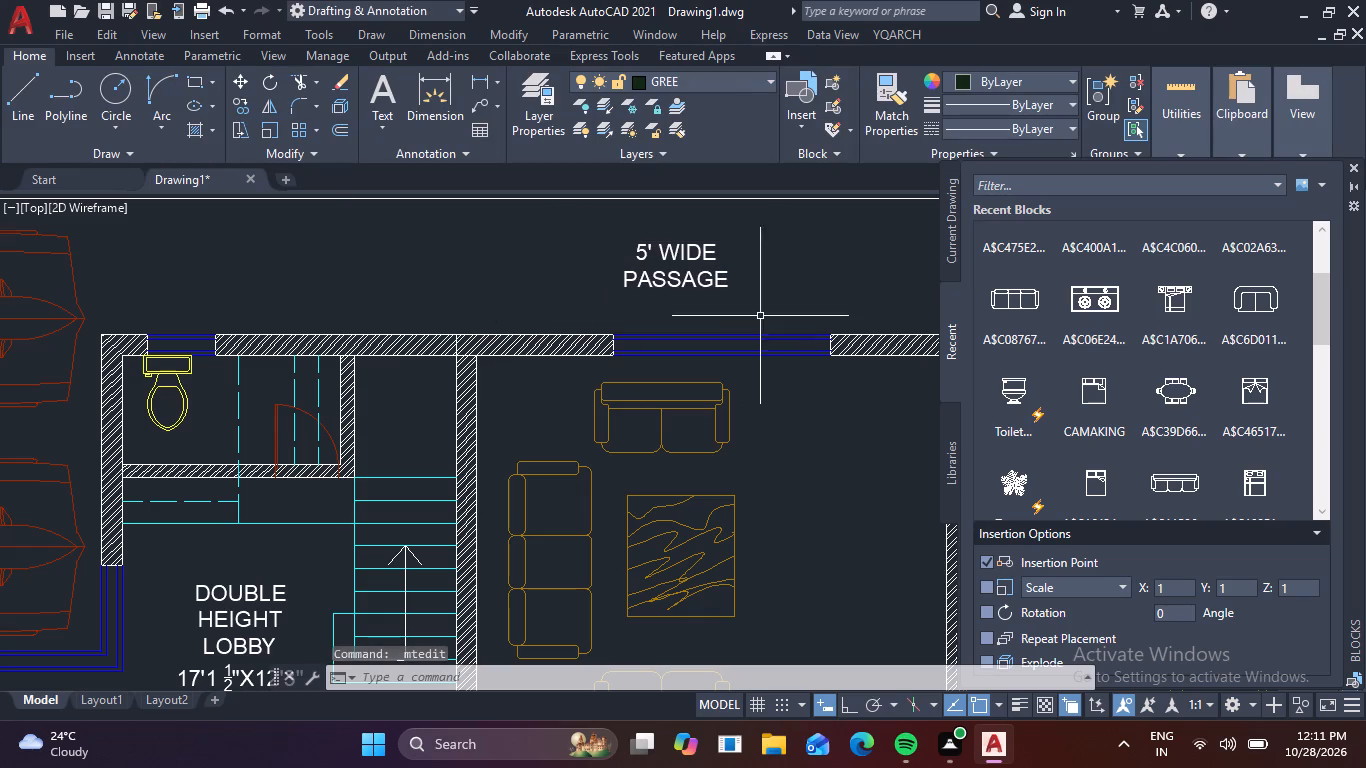
Copy the 5' WIDE PASSAGE label to the strip outside the small kitchen's exterior door, on the opposite side of the house.
left_click(694, 279)
key("c")
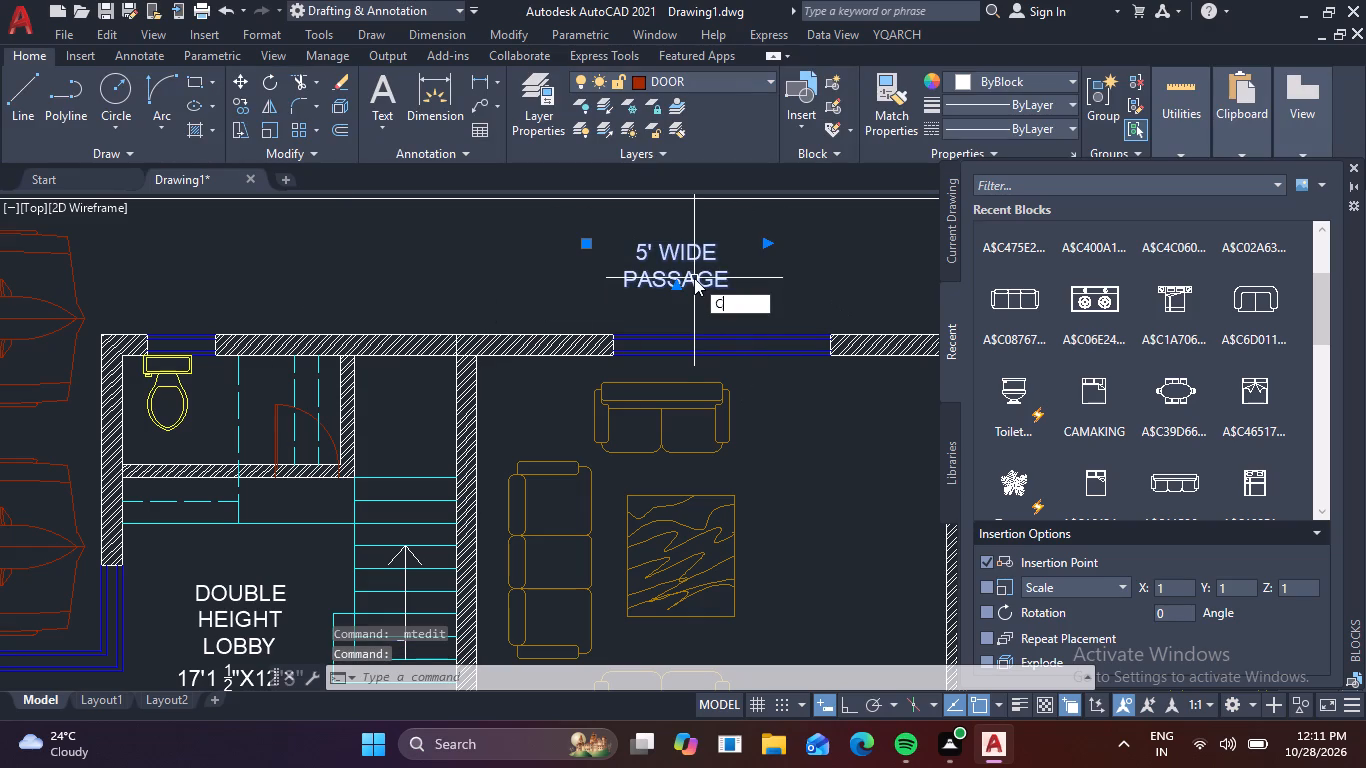
type("O")
key("space")
left_click(694, 278)
scroll(667, 414, "down", 1)
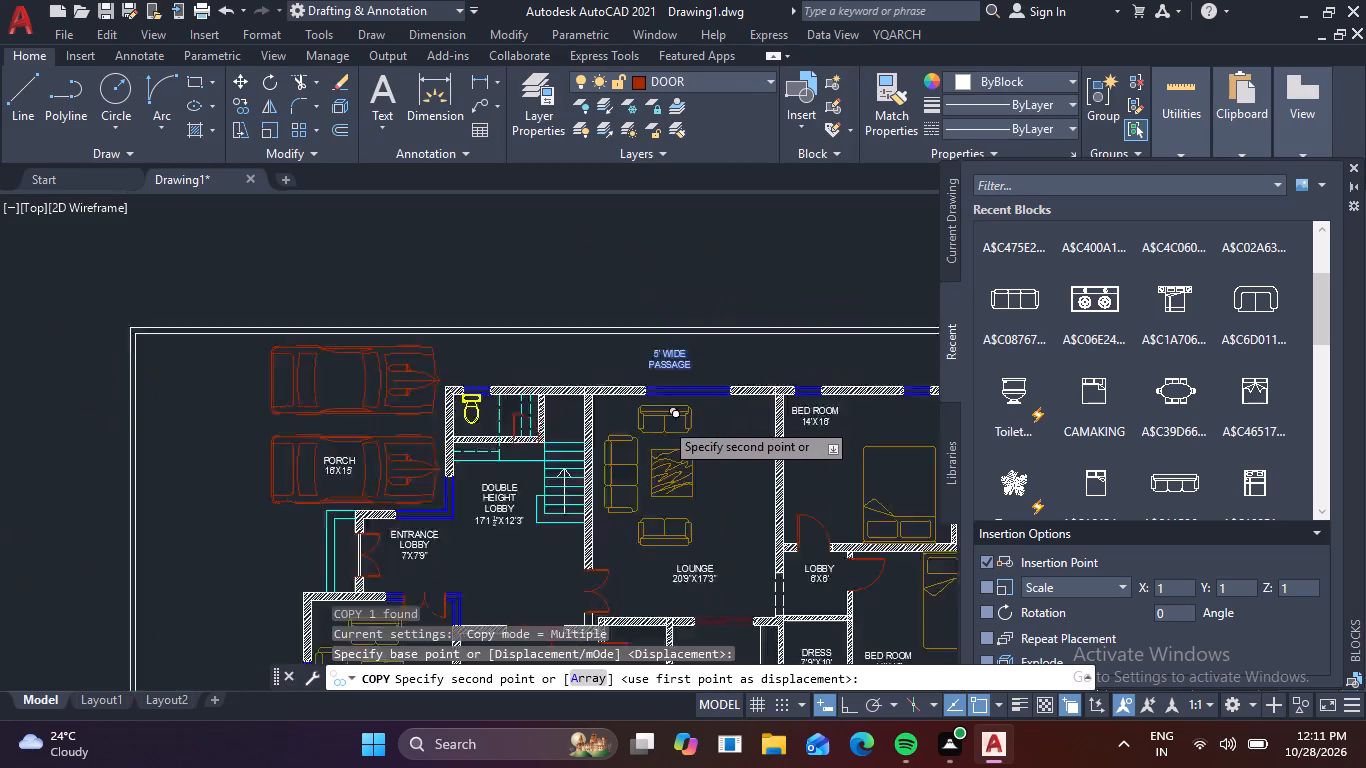
scroll(662, 426, "down", 2)
middle_click_drag(659, 432, 588, 256)
scroll(548, 493, "up", 3)
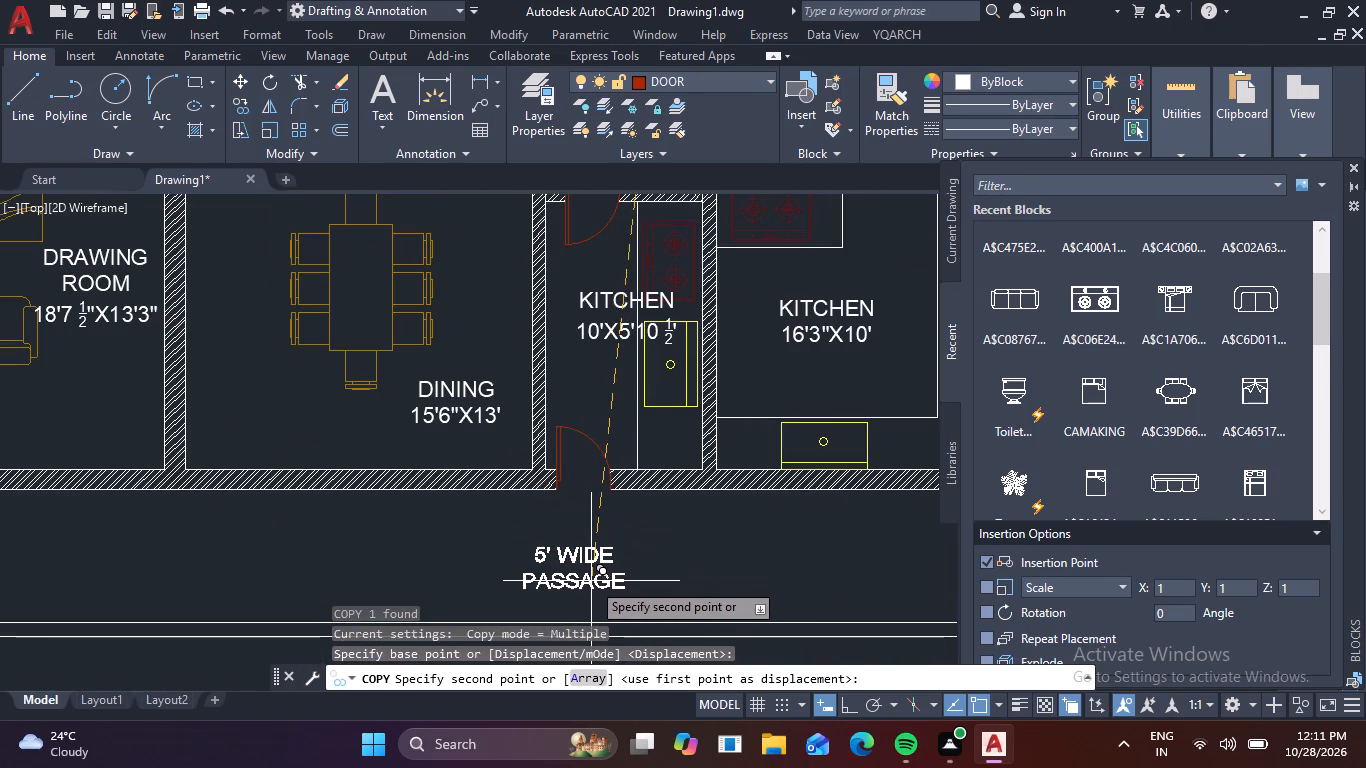
left_click(591, 581)
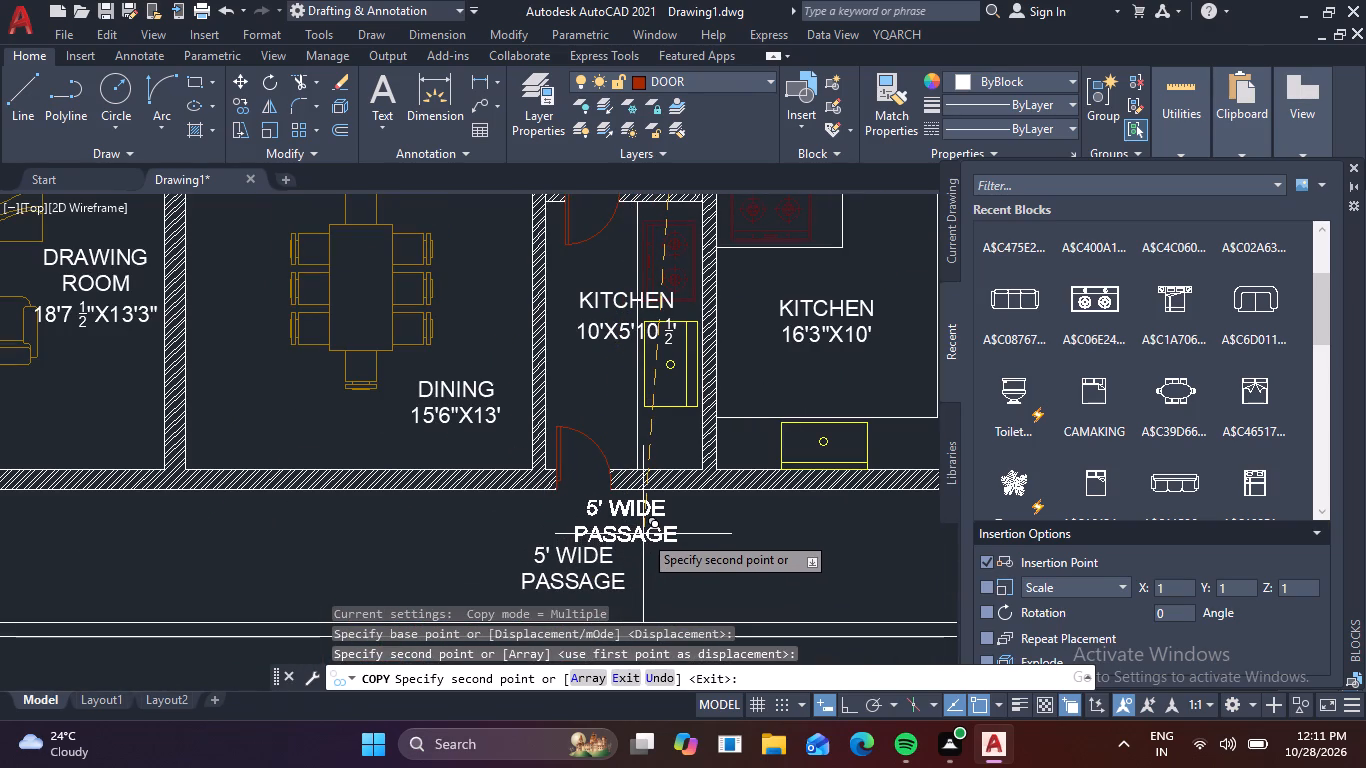
Place another copy of the 5' WIDE PASSAGE label between the 14'X16' bedroom's exterior wall beside the sitting area and the boundary wall.
scroll(584, 524, "down", 2)
middle_click_drag(596, 516, 560, 504)
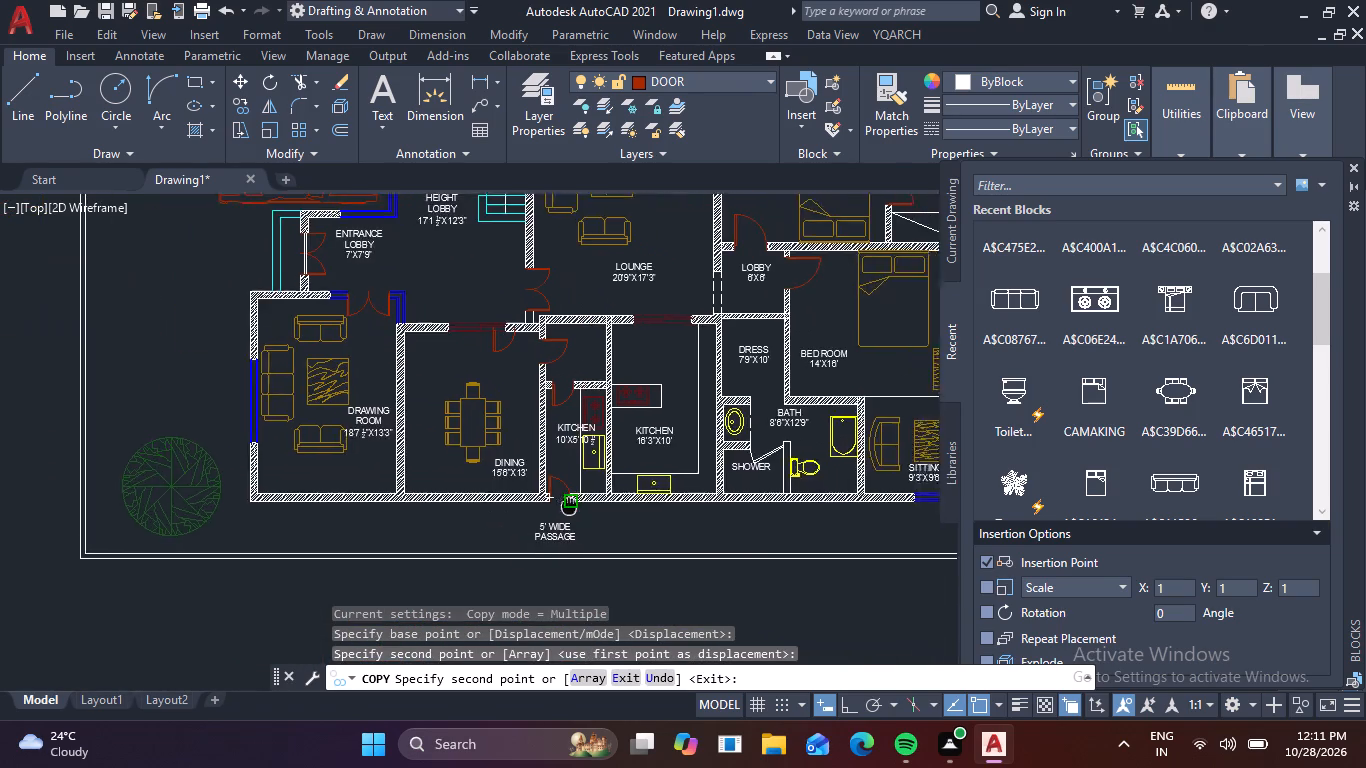
middle_click_drag(560, 504, 256, 450)
scroll(659, 333, "up", 2)
middle_click_drag(692, 322, 718, 411)
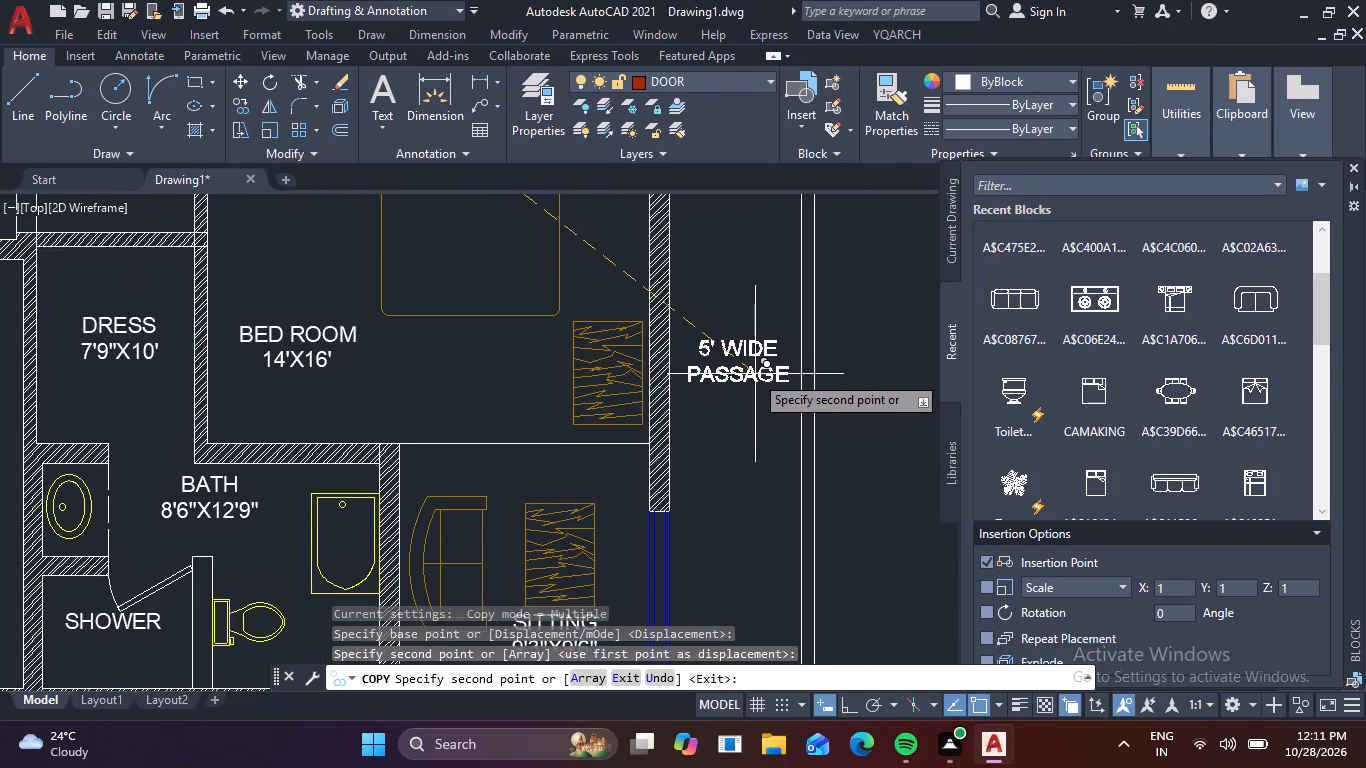
left_click(751, 373)
Place a further copy of the passage label in the open area in front of the entrance lobby and drawing room.
scroll(496, 443, "down", 3)
middle_click_drag(408, 470, 587, 427)
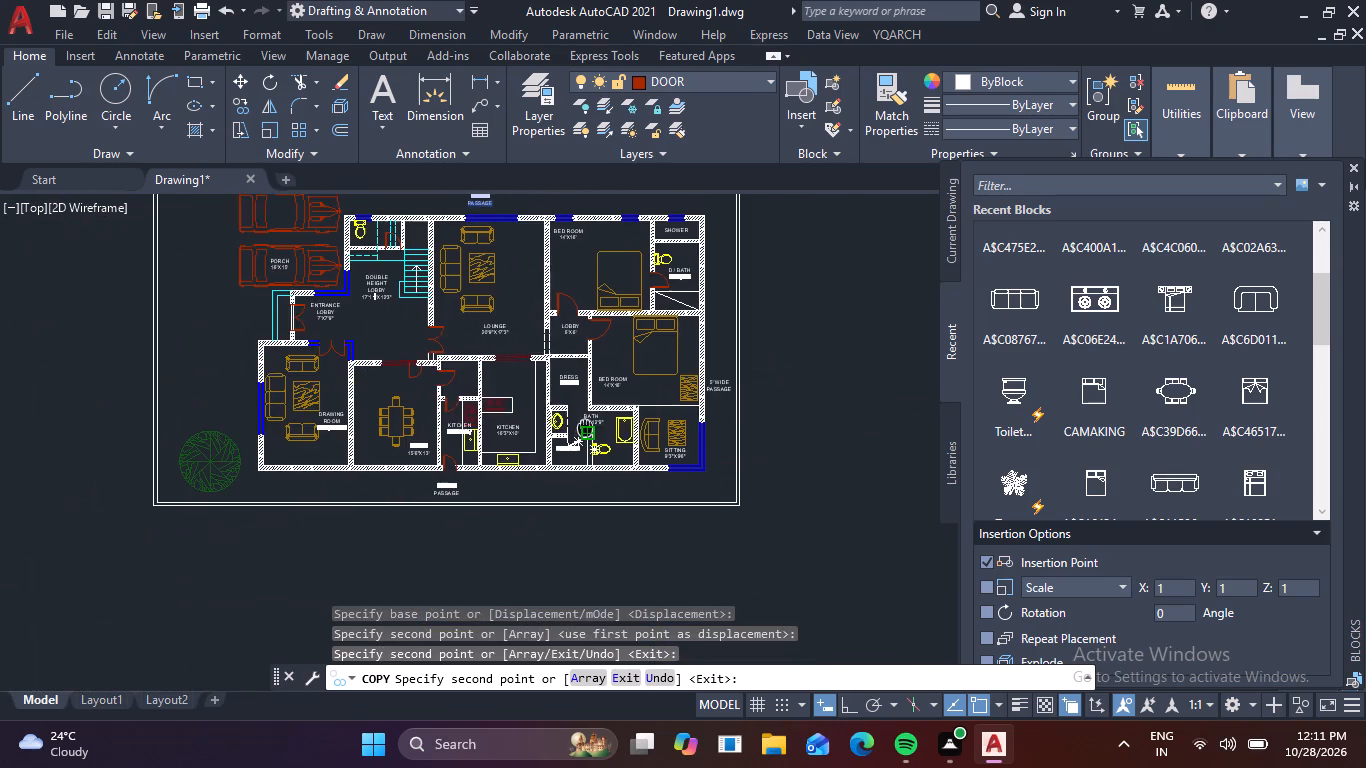
middle_click_drag(587, 427, 590, 427)
scroll(211, 345, "up", 2)
left_click(214, 325)
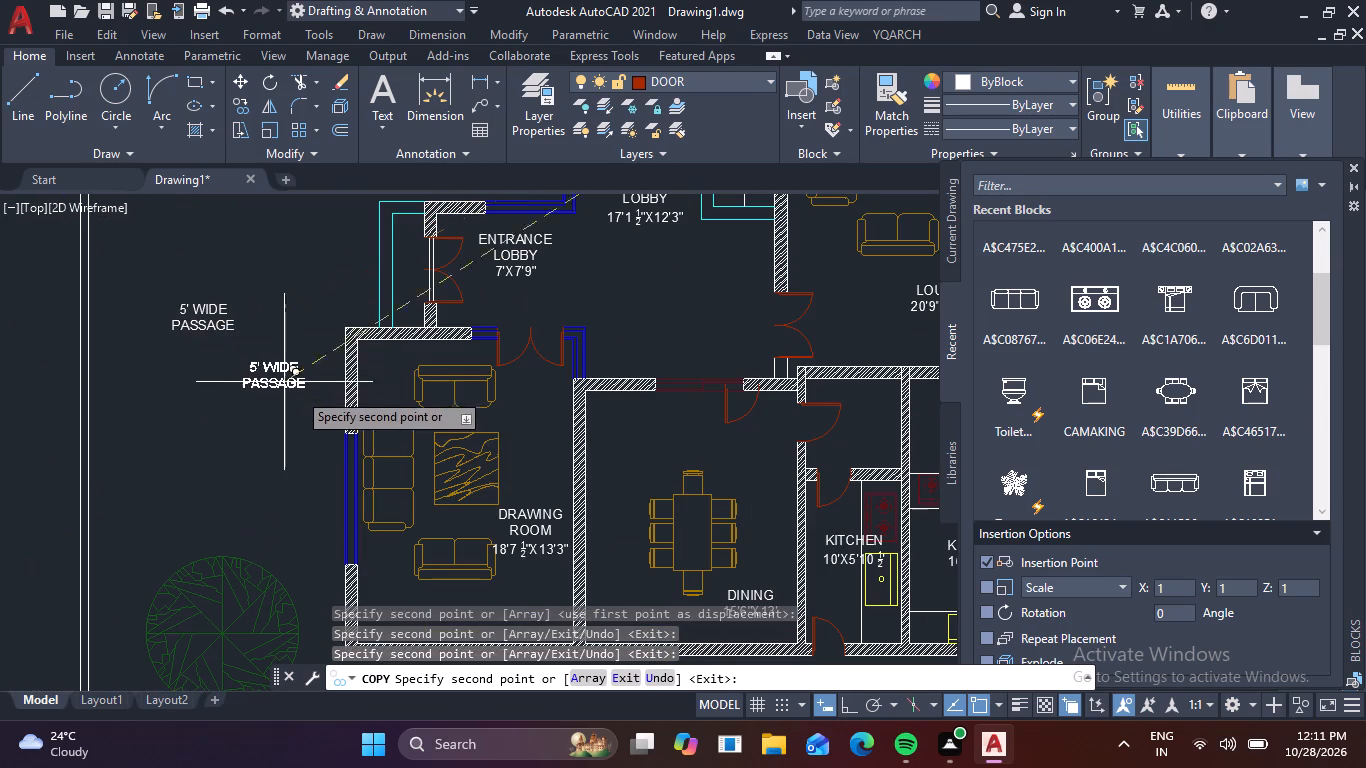
key("Escape")
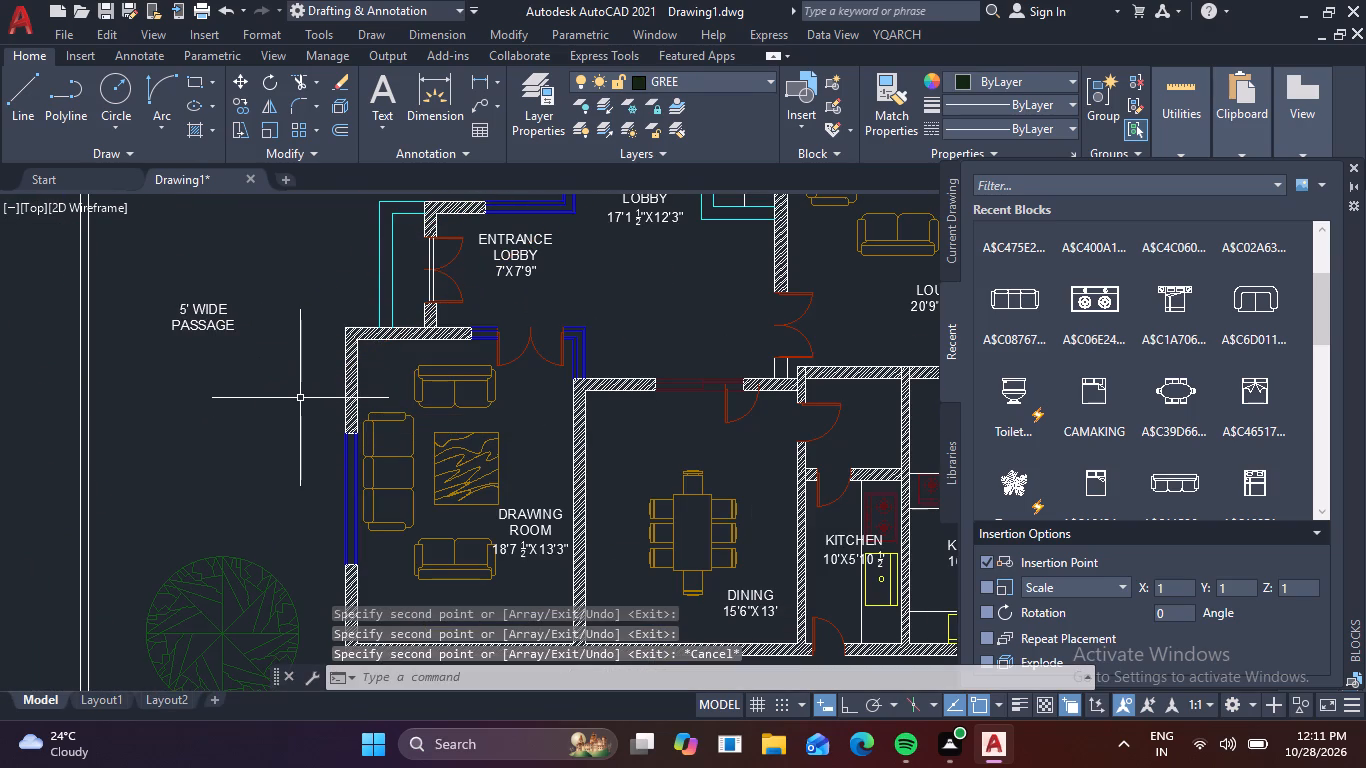
Change the label copy in front of the entrance lobby and drawing room to read 15'9" WIDE and LAWN on two lines.
scroll(248, 362, "up", 2)
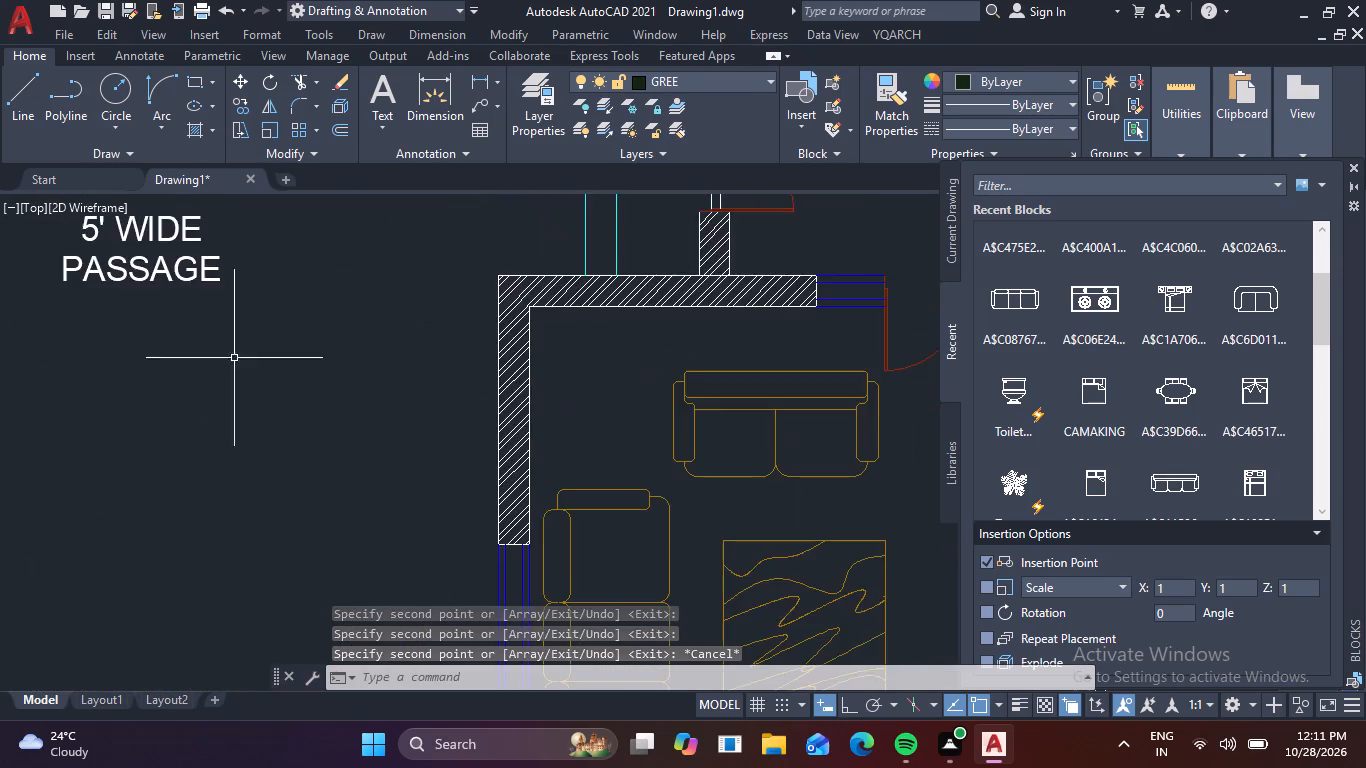
middle_click_drag(255, 382, 359, 506)
double_click(277, 403)
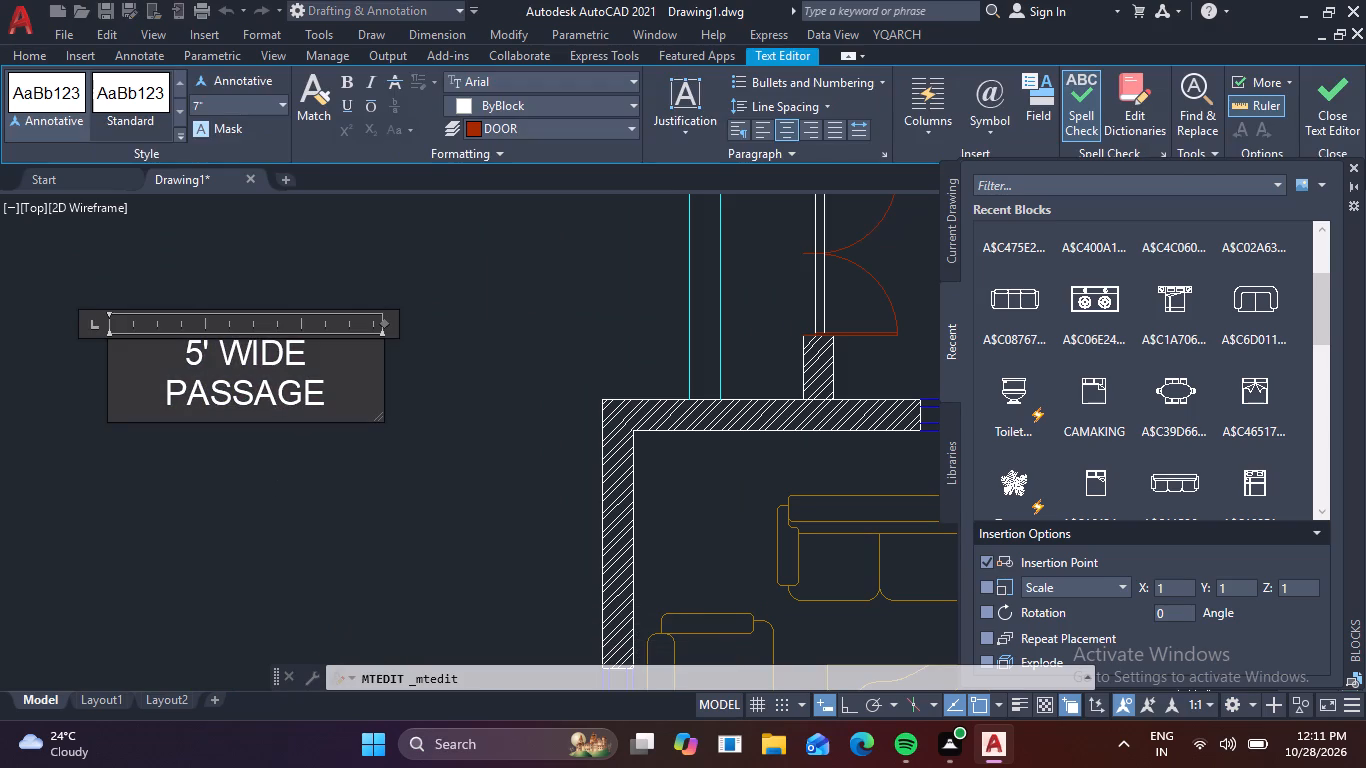
left_click(173, 342)
key("1")
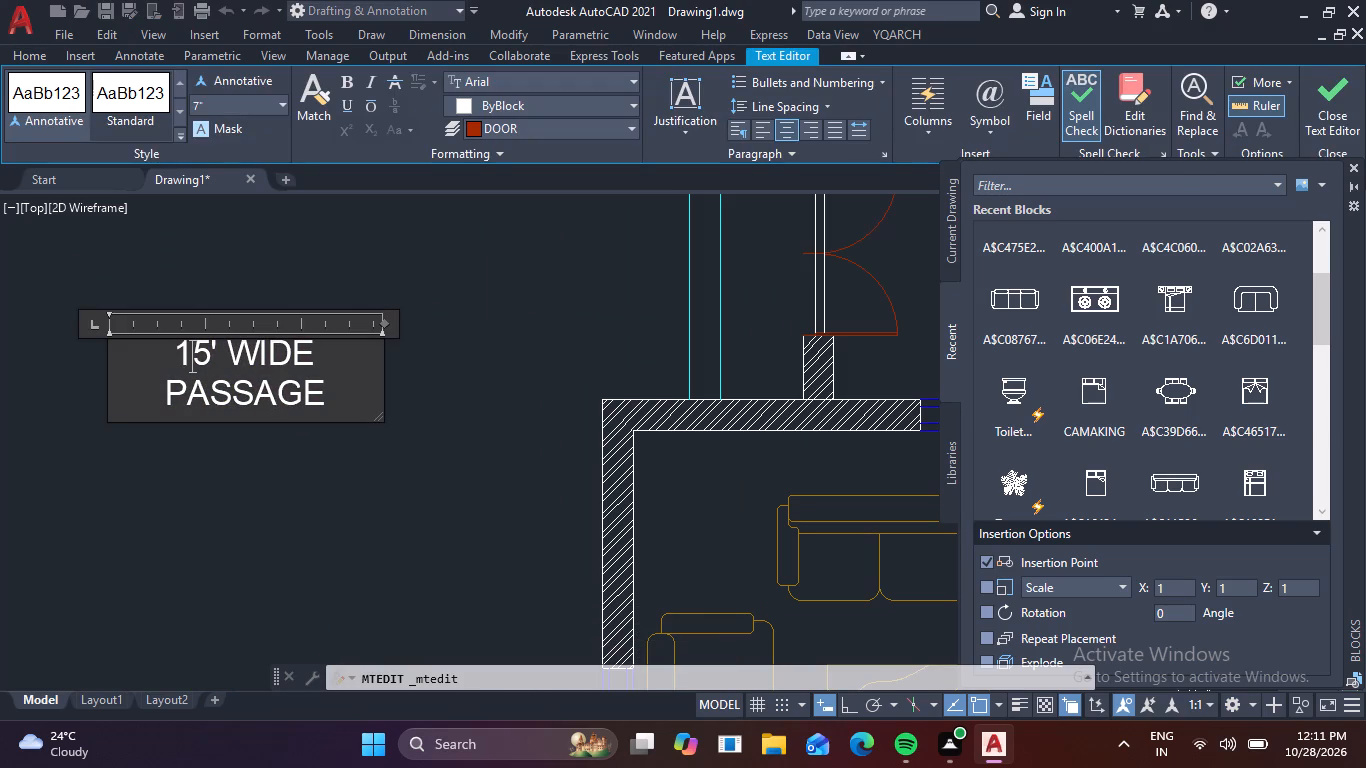
left_click(221, 355)
key("9")
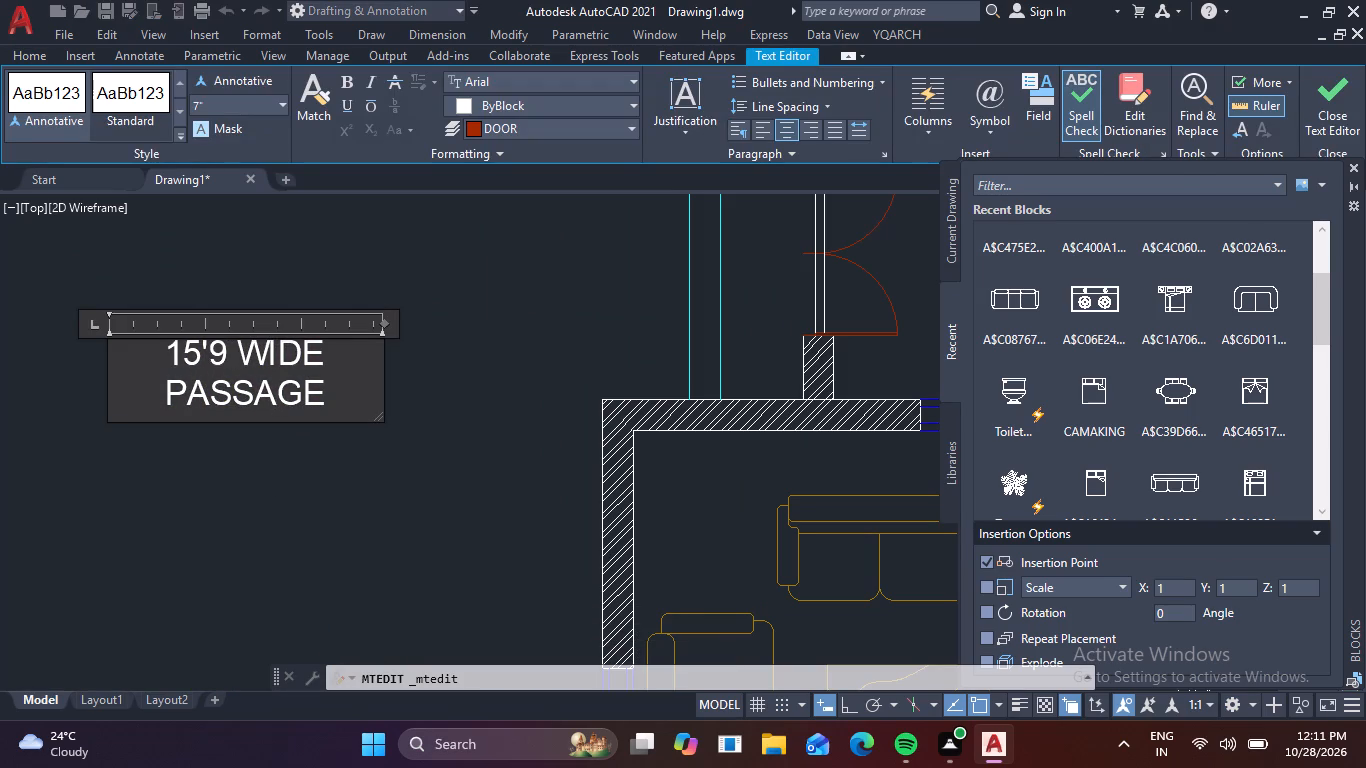
key("shift+quotedbl")
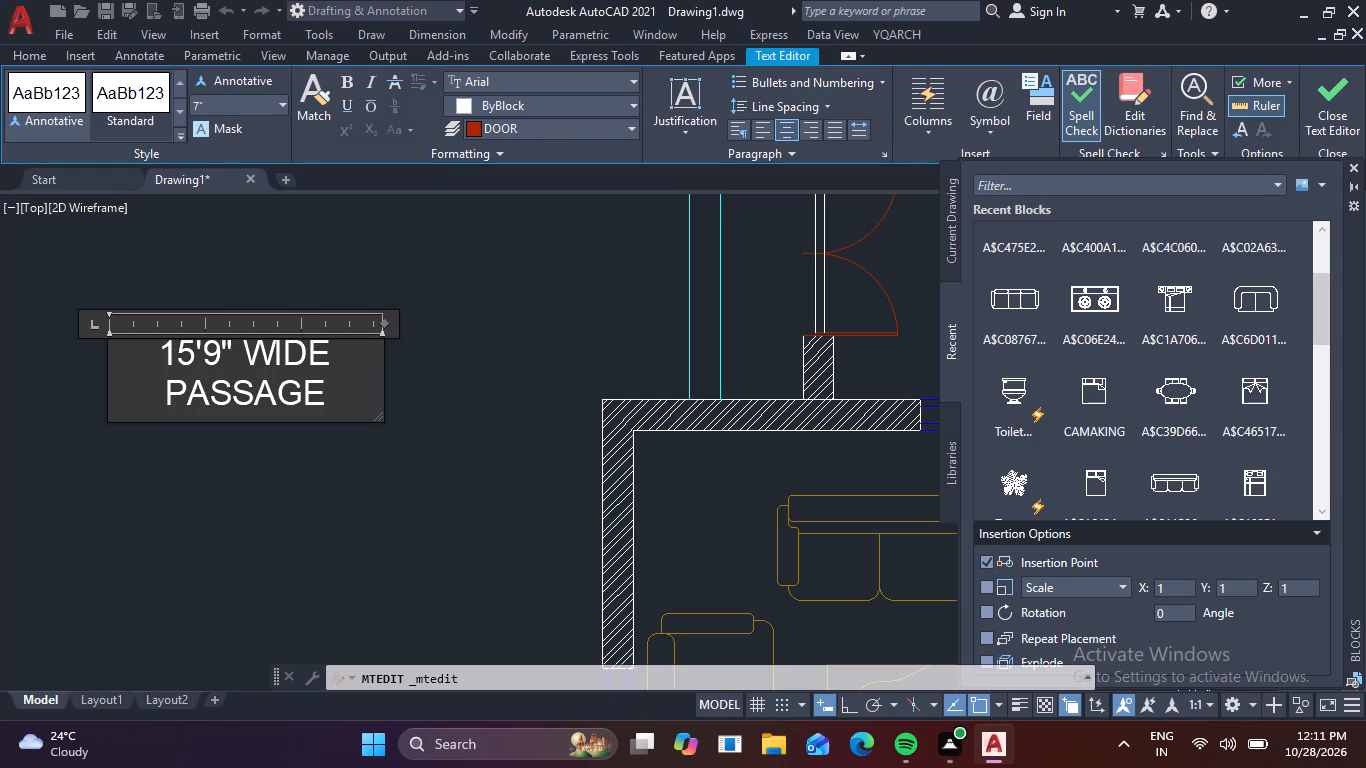
left_click(370, 401)
key("BackSpace")
key("BackSpace")
key("BackSpace")
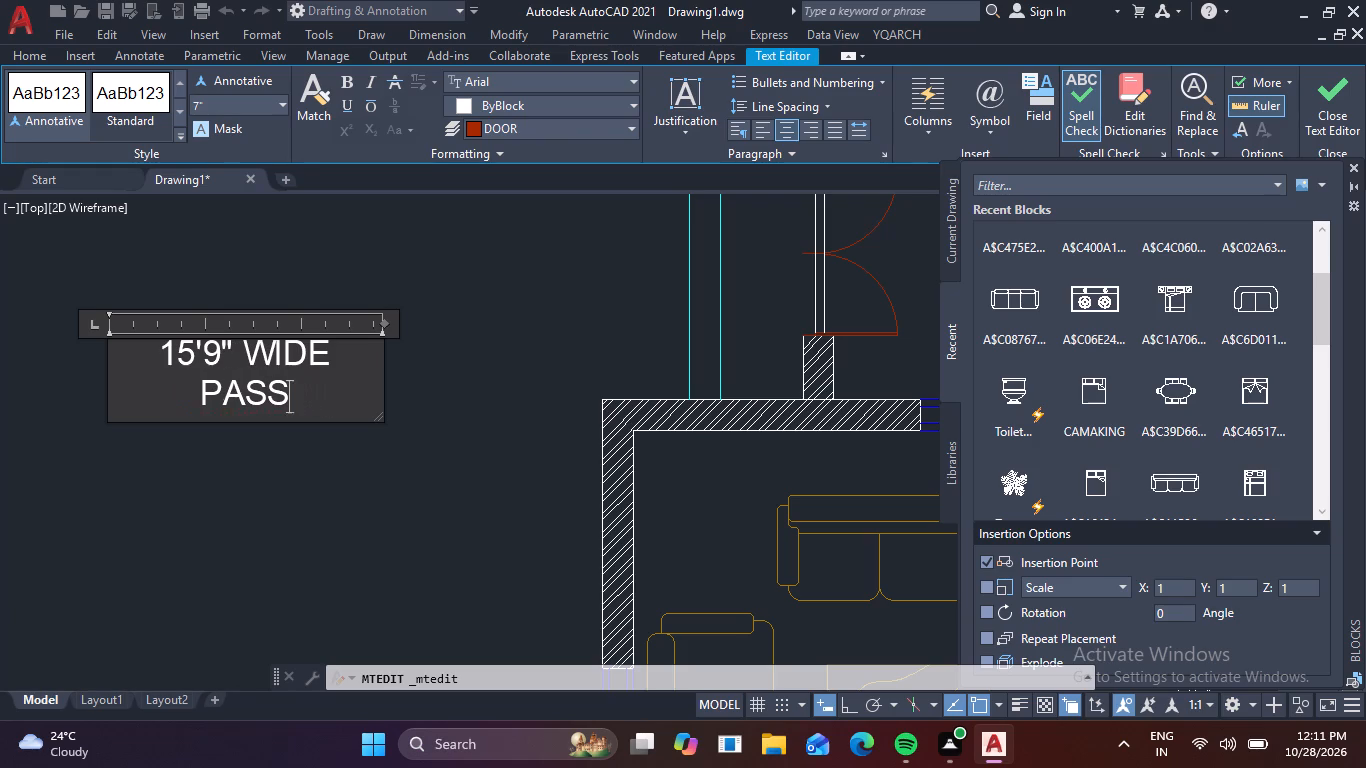
key("BackSpace")
key("BackSpace")
key("BackSpace")
key("BackSpace")
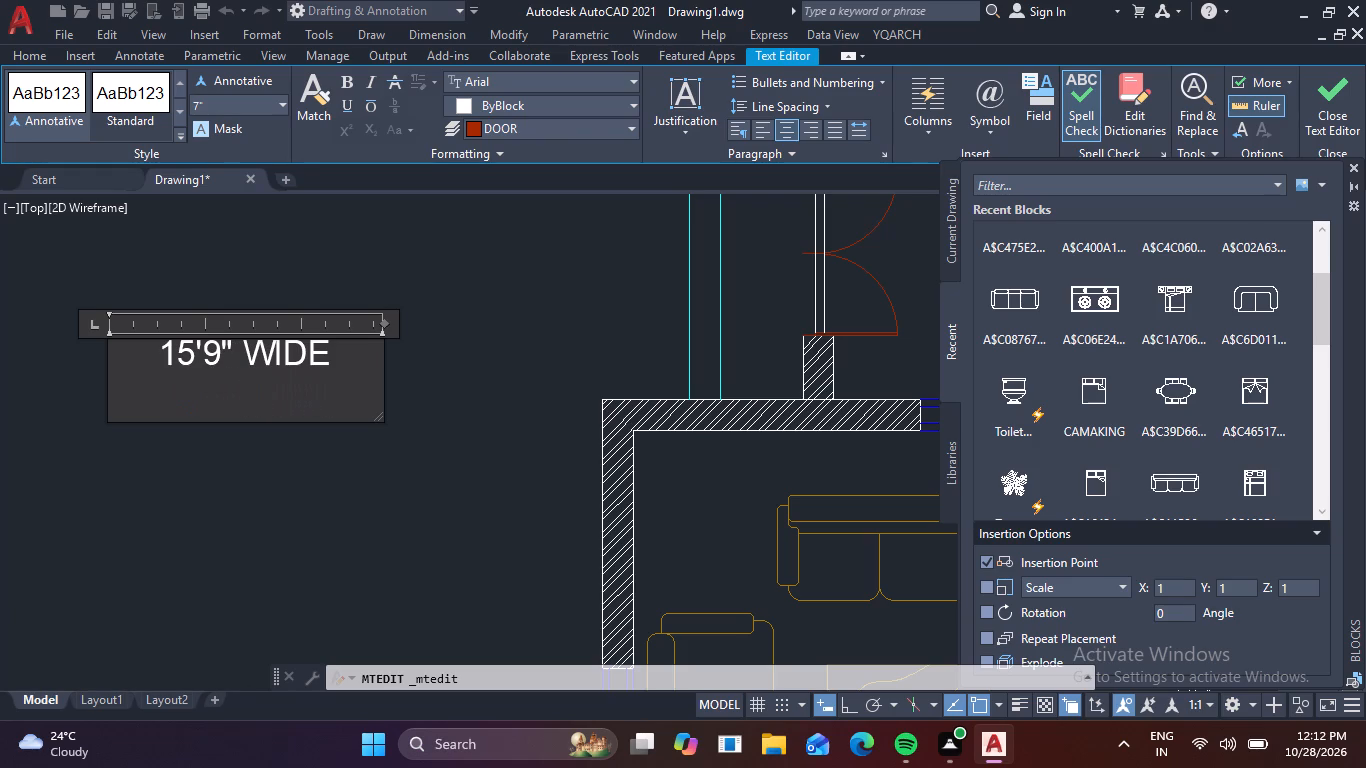
type("LA")
type("WN")
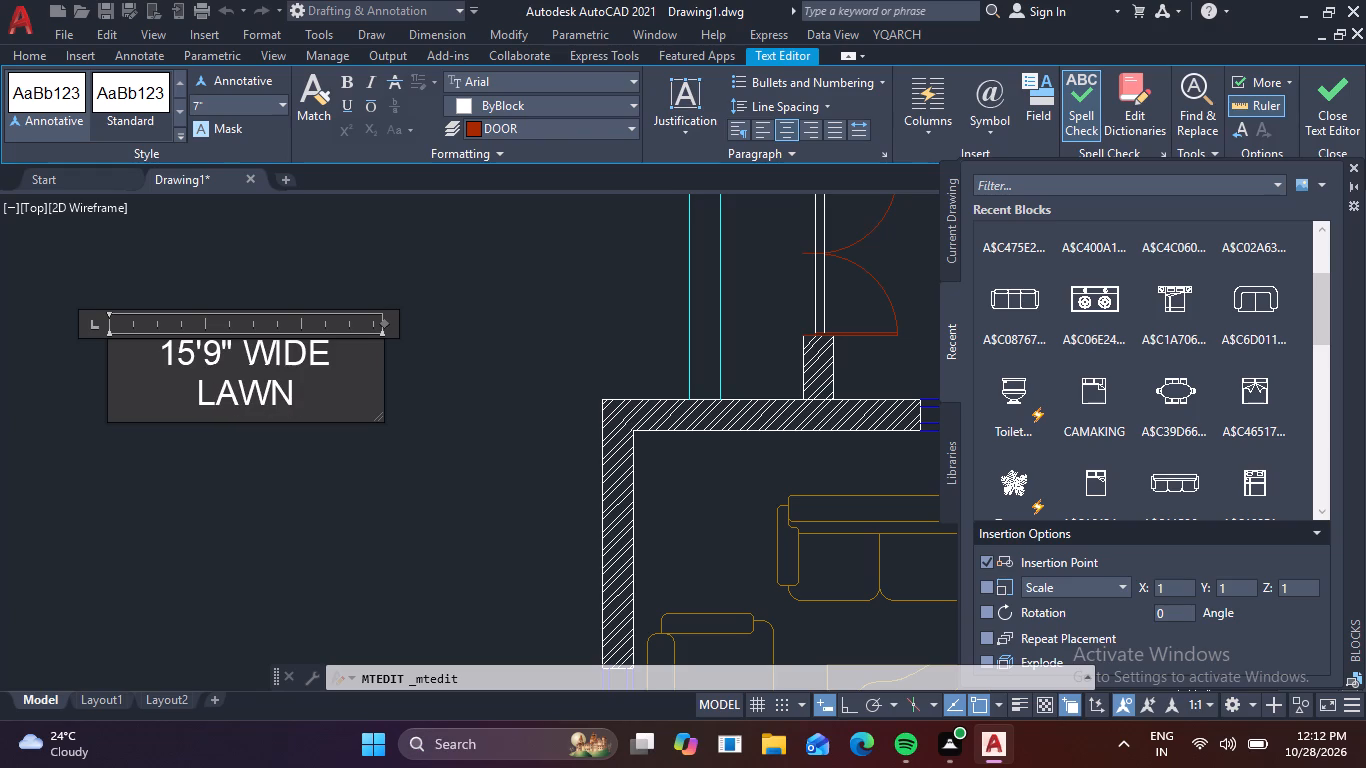
left_click(265, 515)
Review the whole floor plan, checking the room, porch, passage and lawn labels inside the boundary wall.
scroll(230, 433, "down", 3)
scroll(366, 377, "down", 2)
middle_click_drag(372, 425, 262, 560)
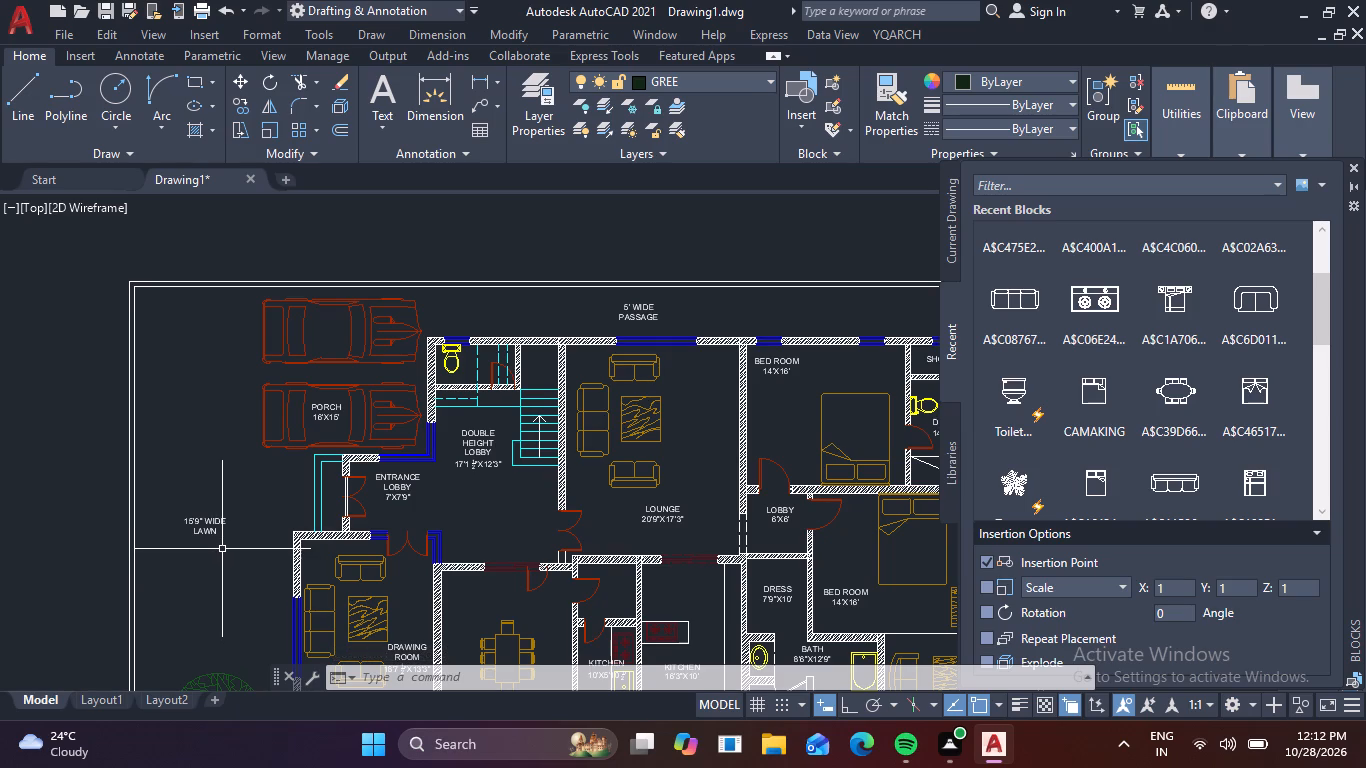
scroll(252, 526, "down", 2)
scroll(299, 553, "up", 1)
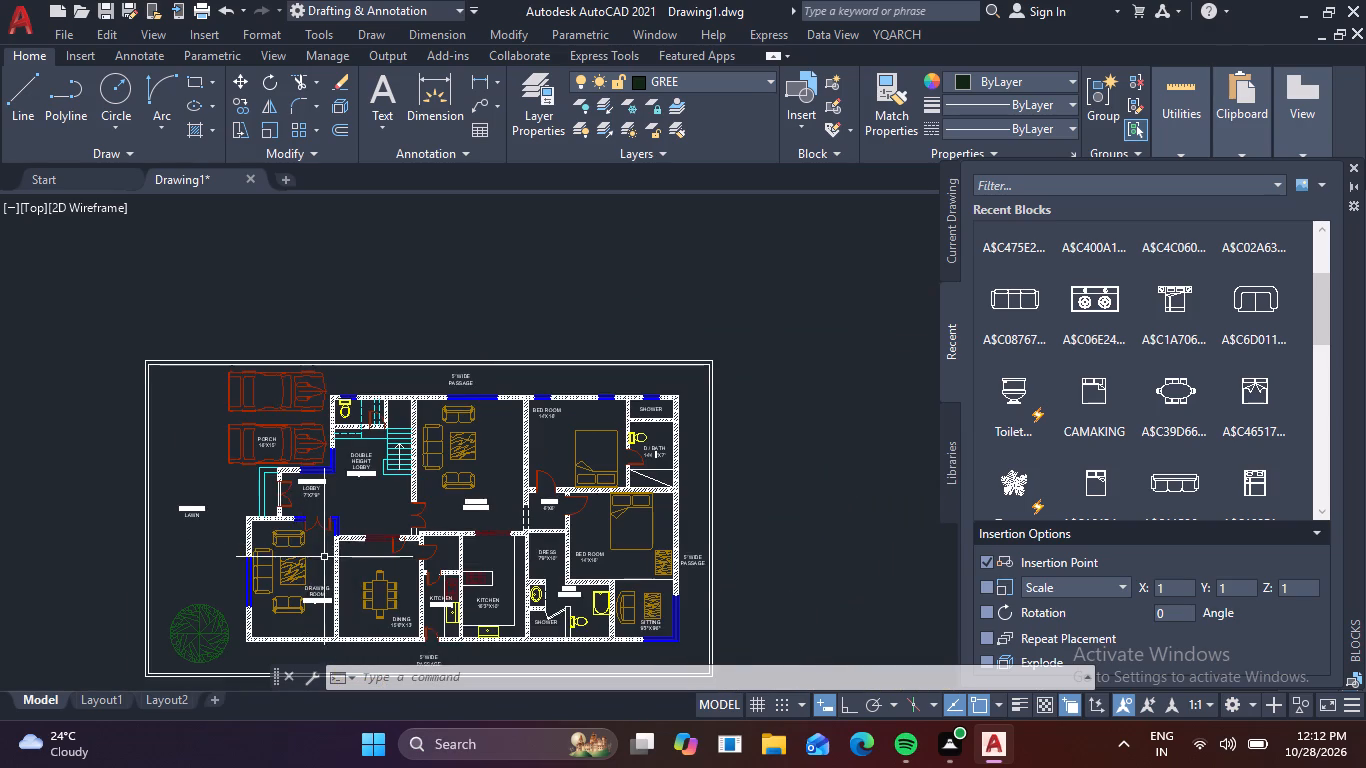
middle_click_drag(327, 561, 326, 504)
scroll(326, 504, "up", 1)
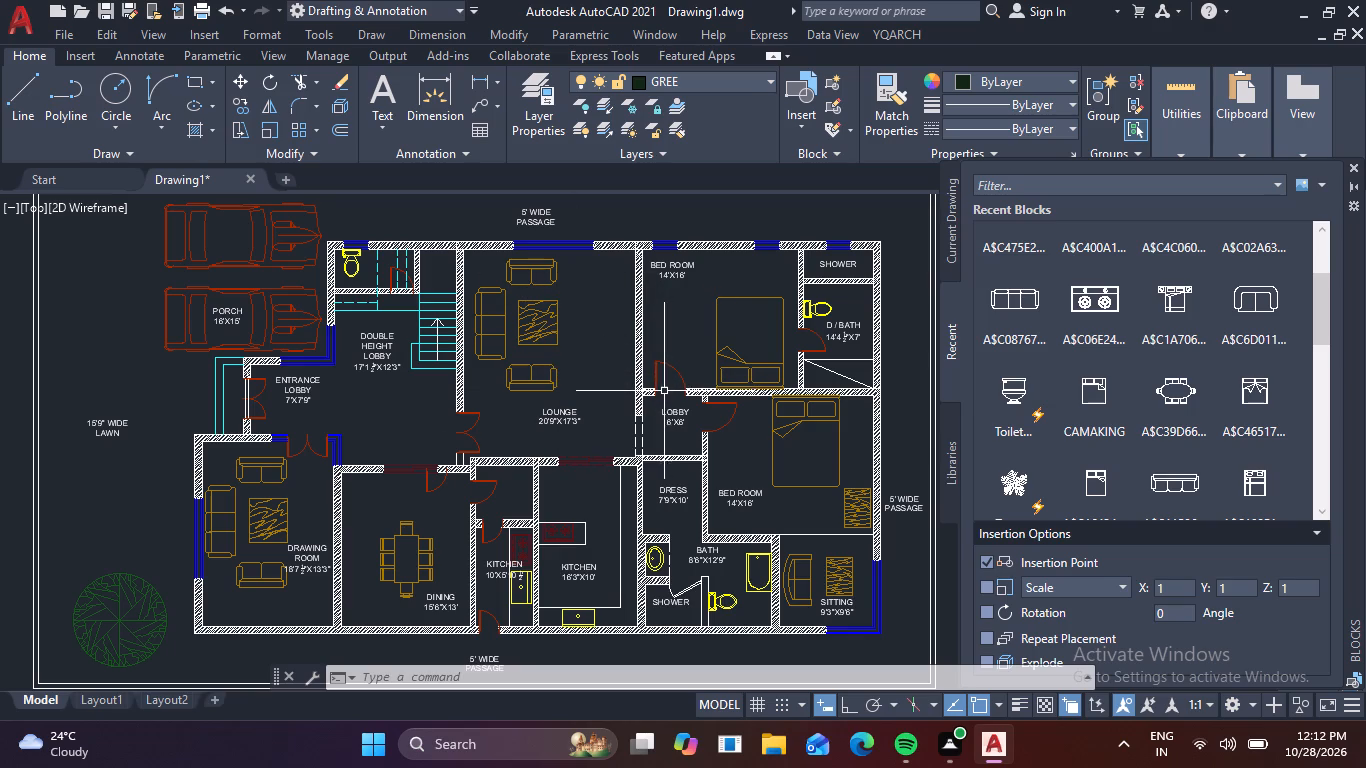
scroll(504, 347, "down", 1)
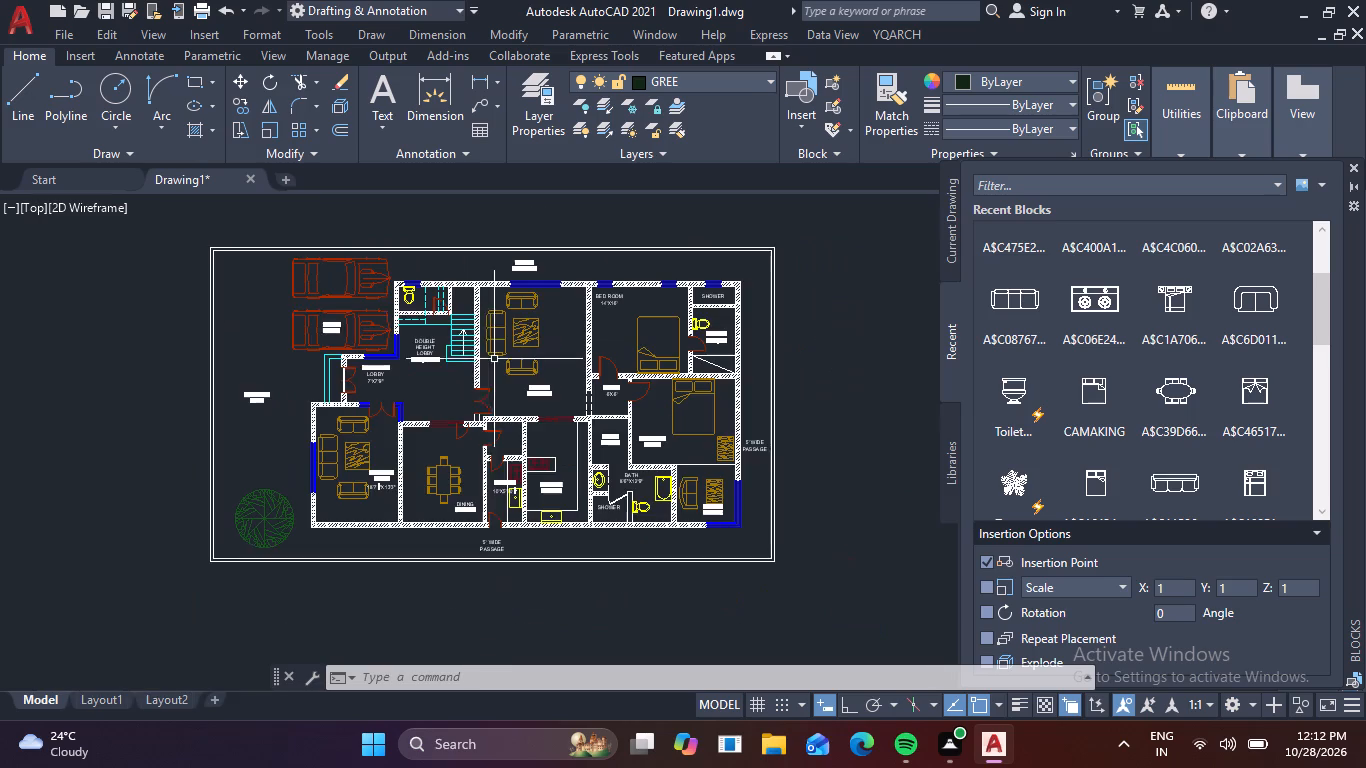
middle_click_drag(516, 381, 494, 480)
middle_click_drag(477, 469, 524, 384)
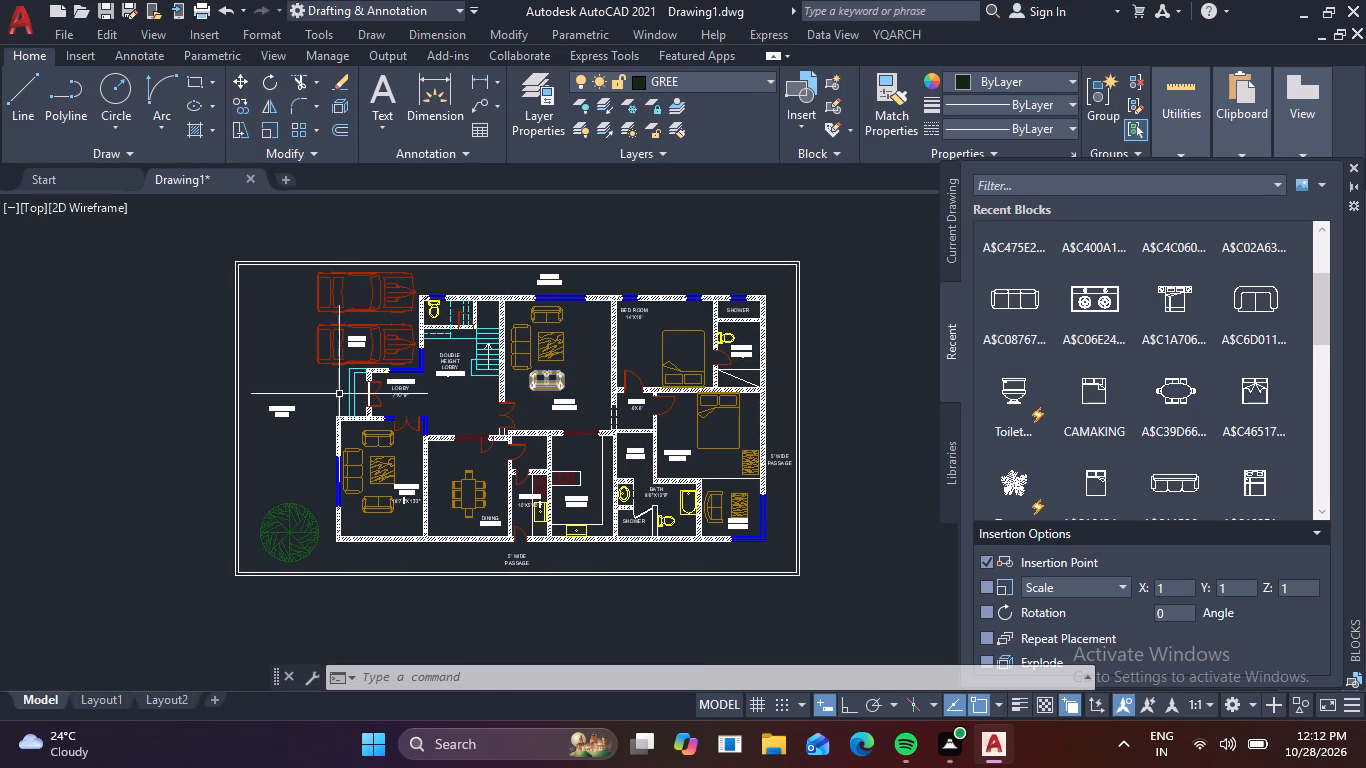
key("Escape")
key("Escape")
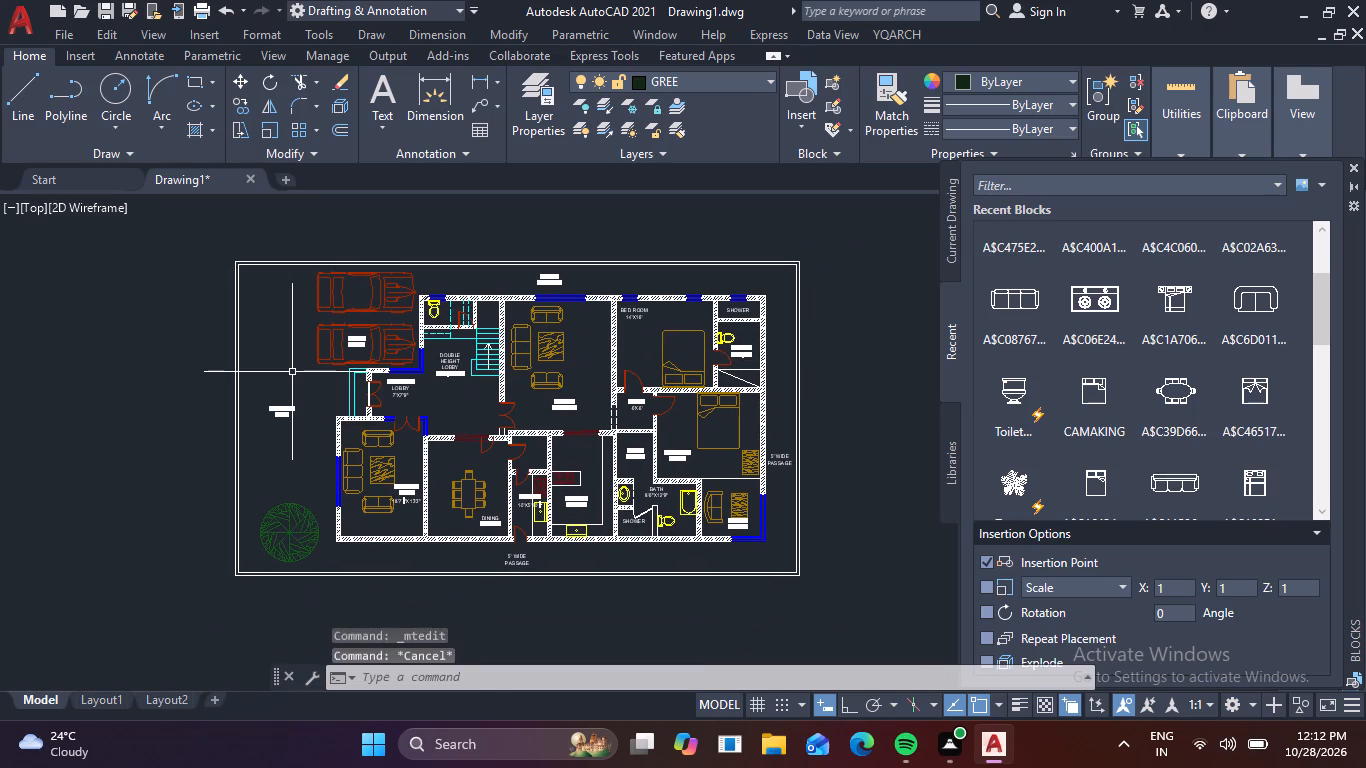
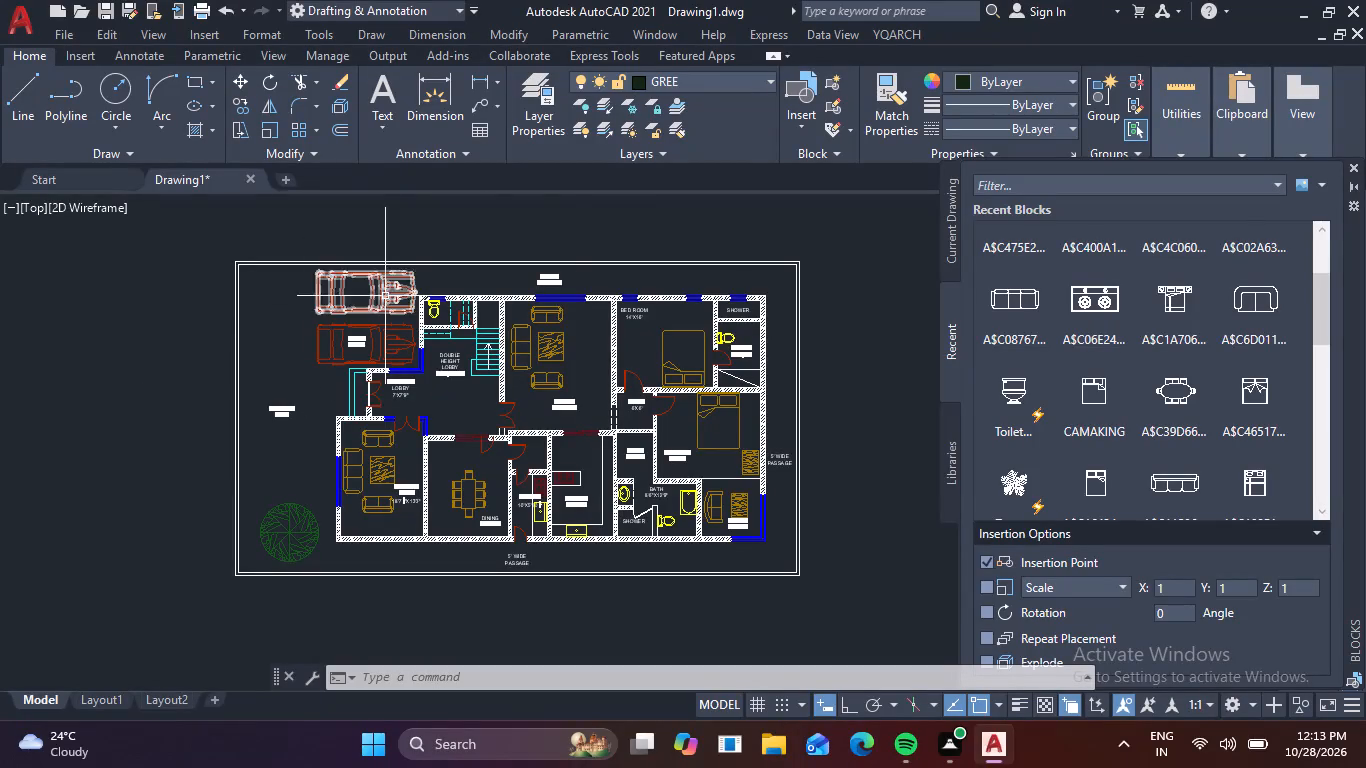
Change the colour of all the room, porch, passage and lawn text labels across the floor plan to Yellow.
scroll(370, 357, "up", 2)
middle_click_drag(469, 398, 263, 647)
scroll(451, 430, "up", 1)
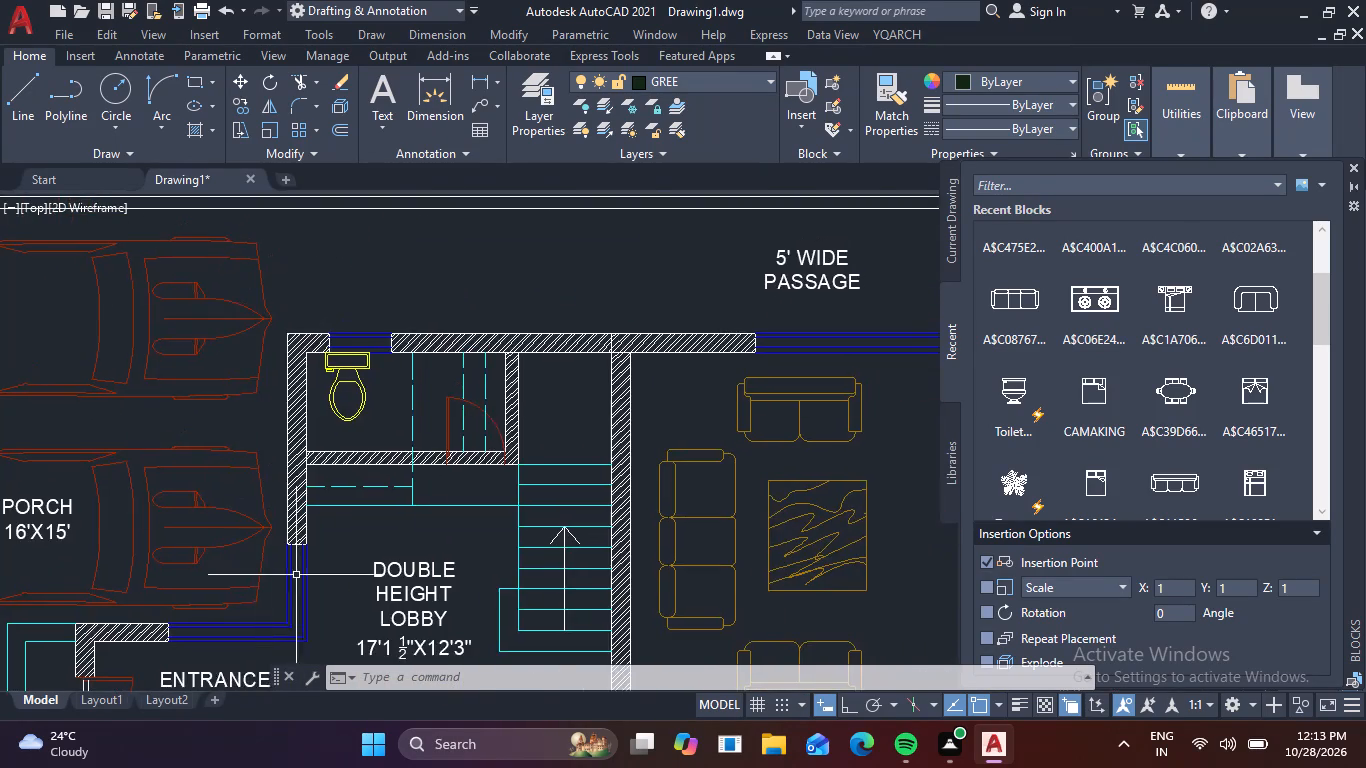
scroll(364, 488, "down", 2)
middle_click_drag(542, 499, 544, 313)
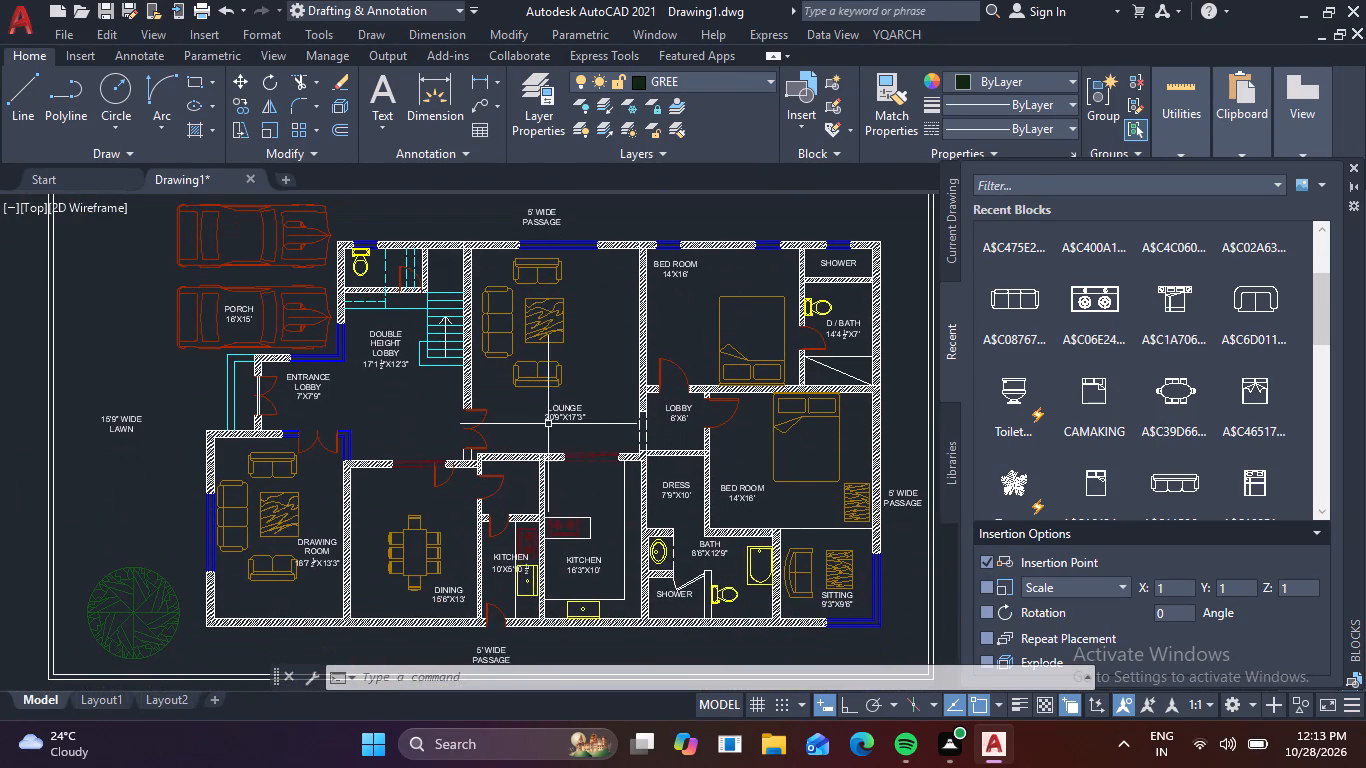
middle_click_drag(550, 426, 558, 378)
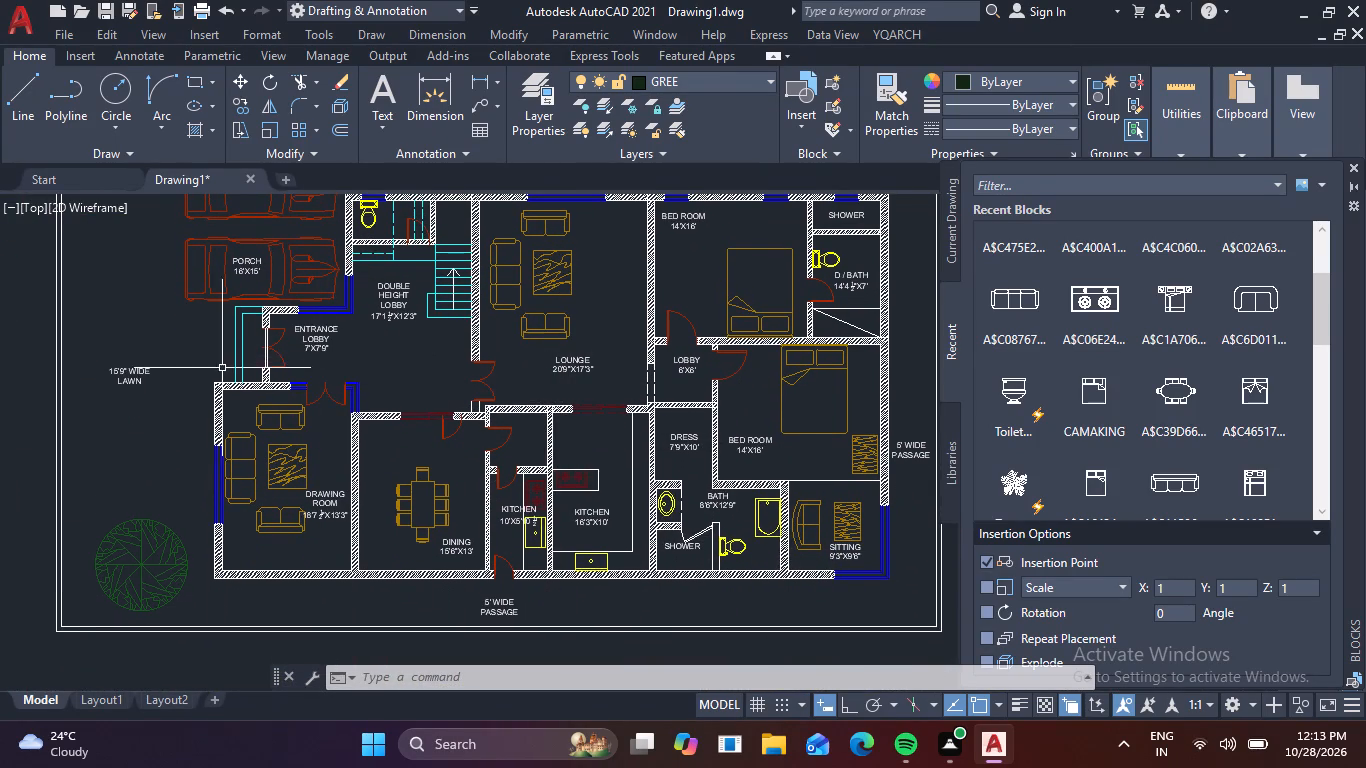
left_click(126, 379)
left_click(245, 264)
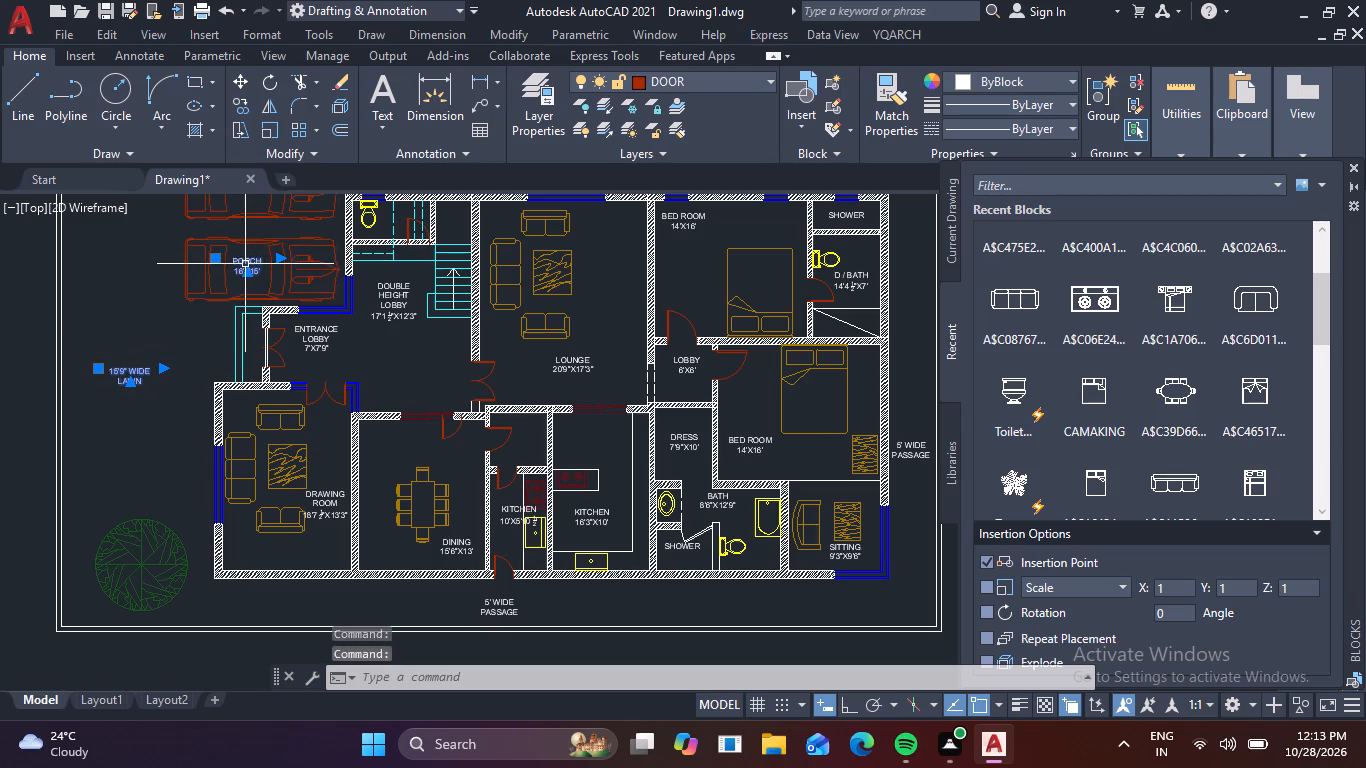
left_click(390, 299)
left_click(303, 343)
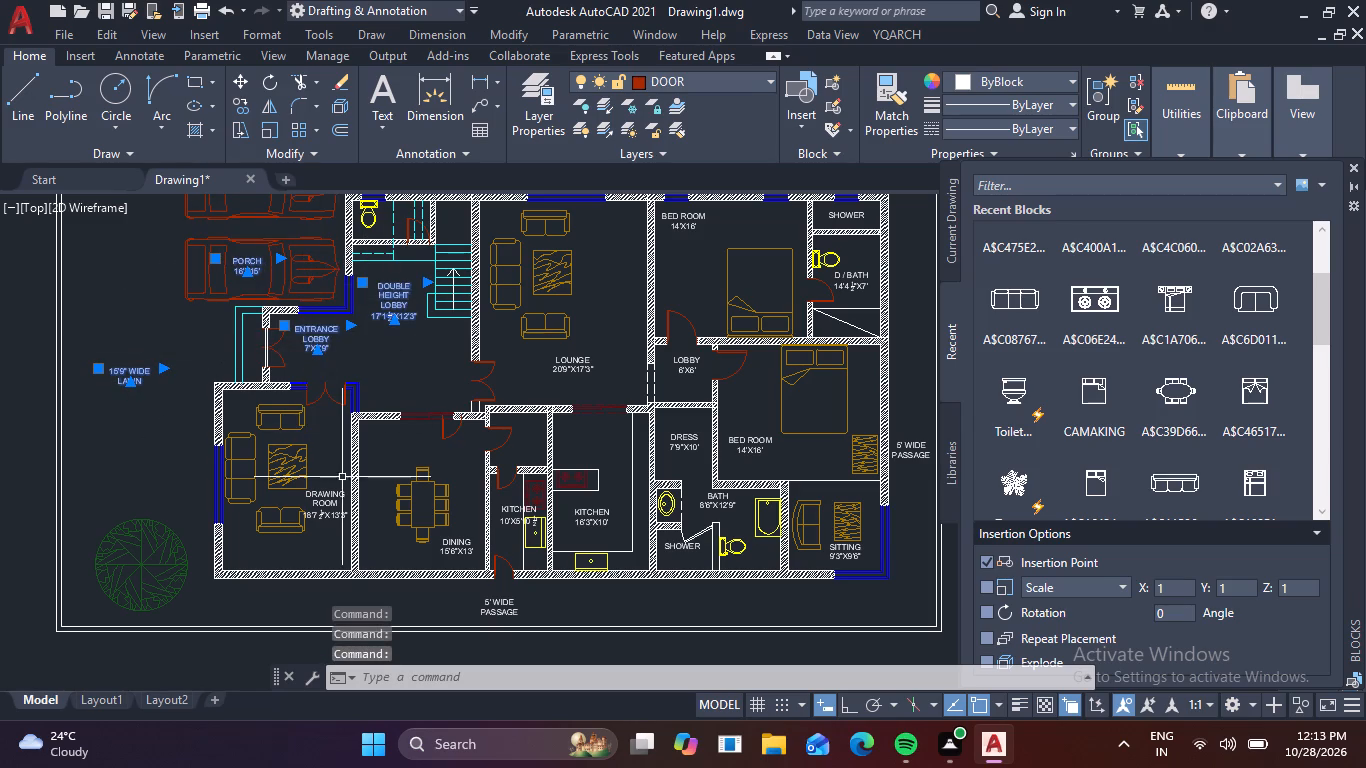
left_click(338, 507)
left_click(457, 544)
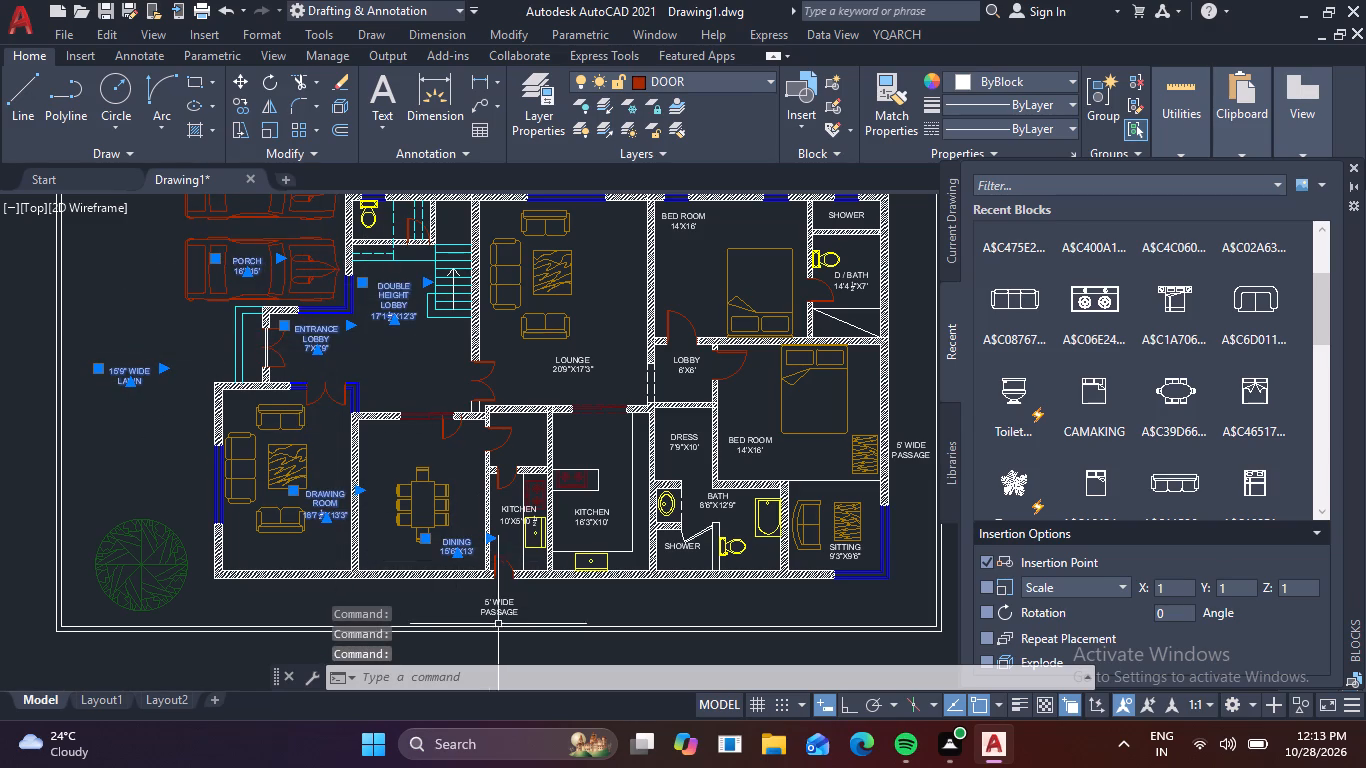
left_click(502, 612)
left_click(515, 520)
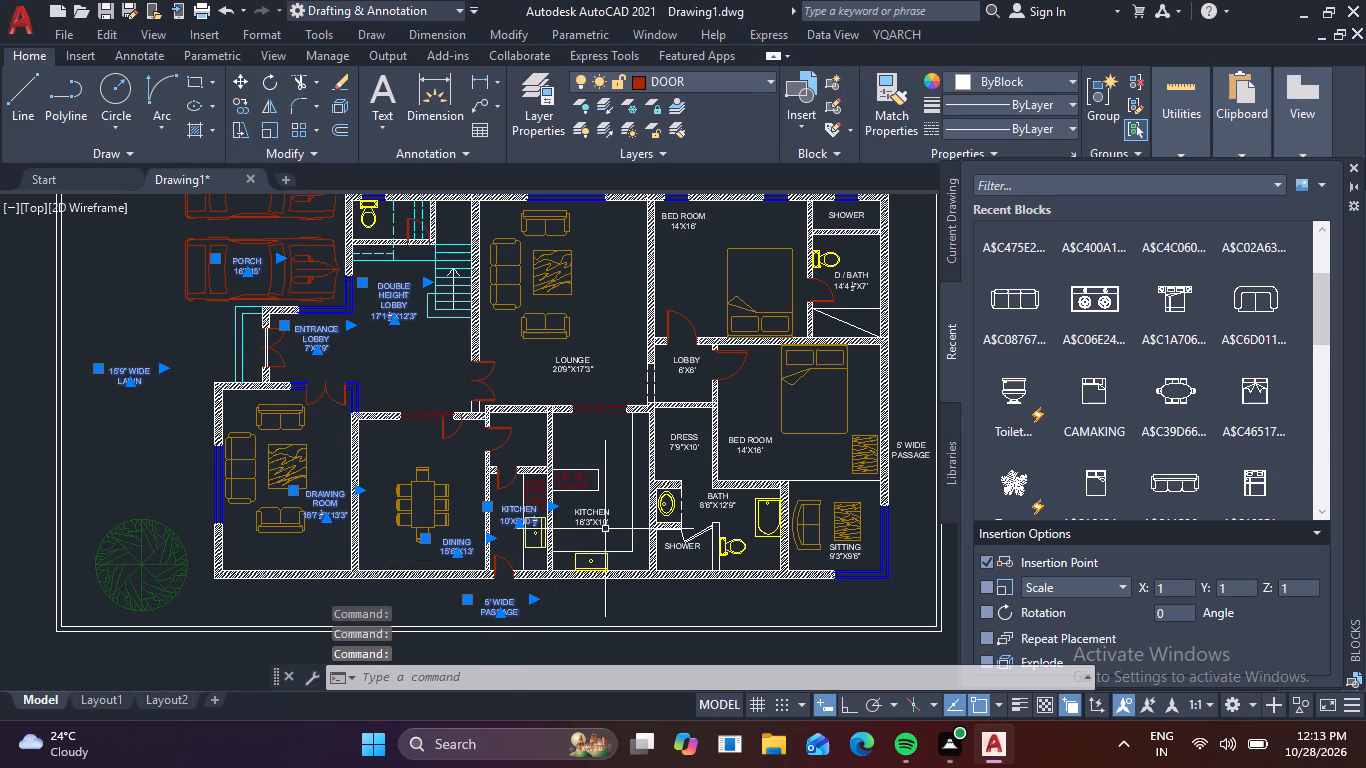
left_click(602, 524)
left_click(568, 365)
middle_click_drag(622, 259, 611, 280)
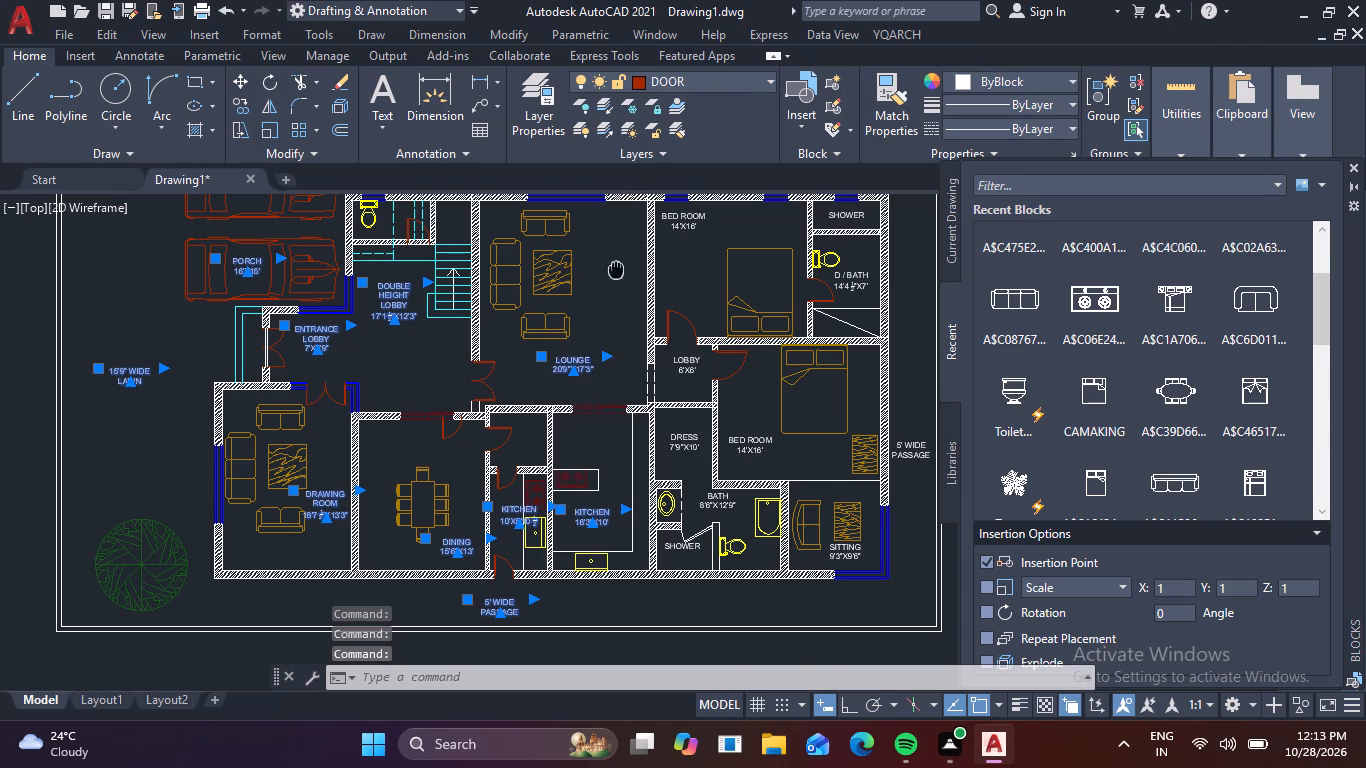
middle_click_drag(611, 280, 535, 416)
left_click(584, 378)
left_click(444, 331)
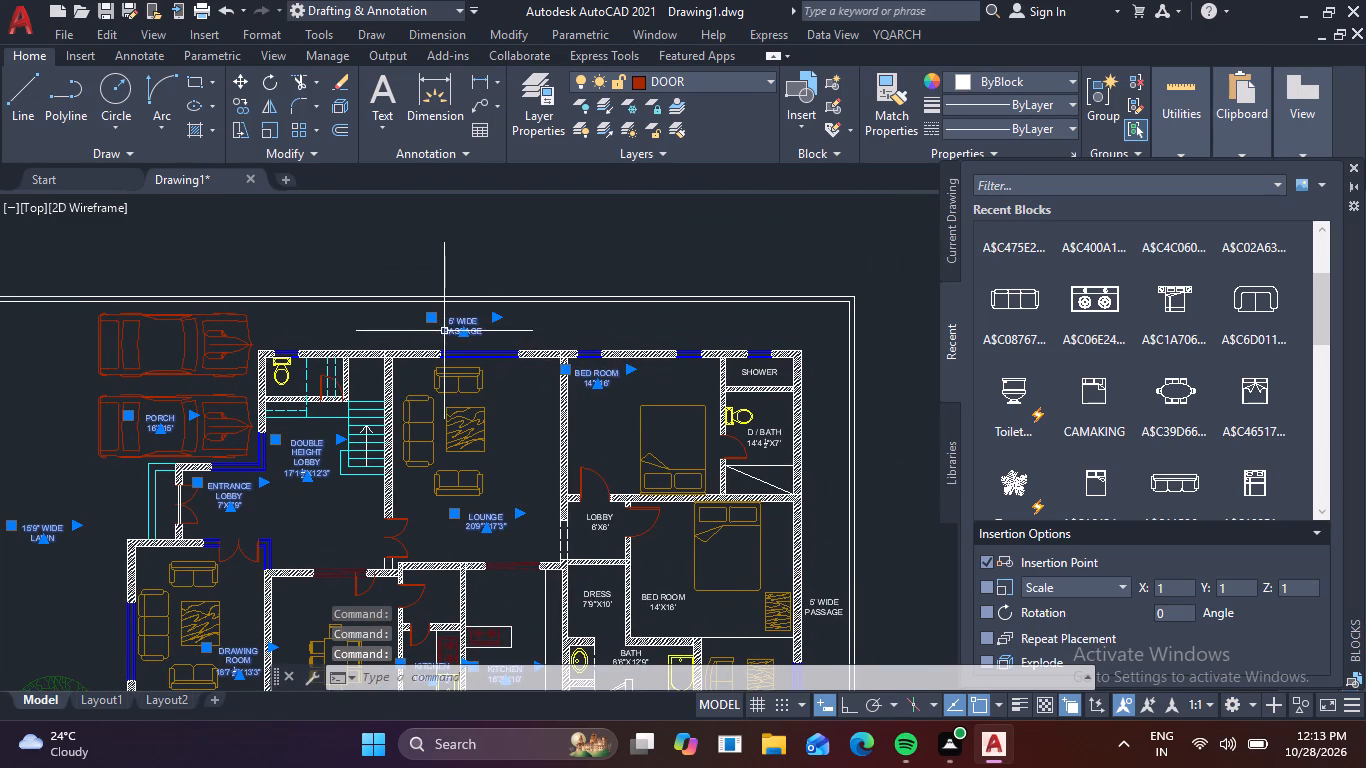
left_click(777, 426)
left_click(769, 370)
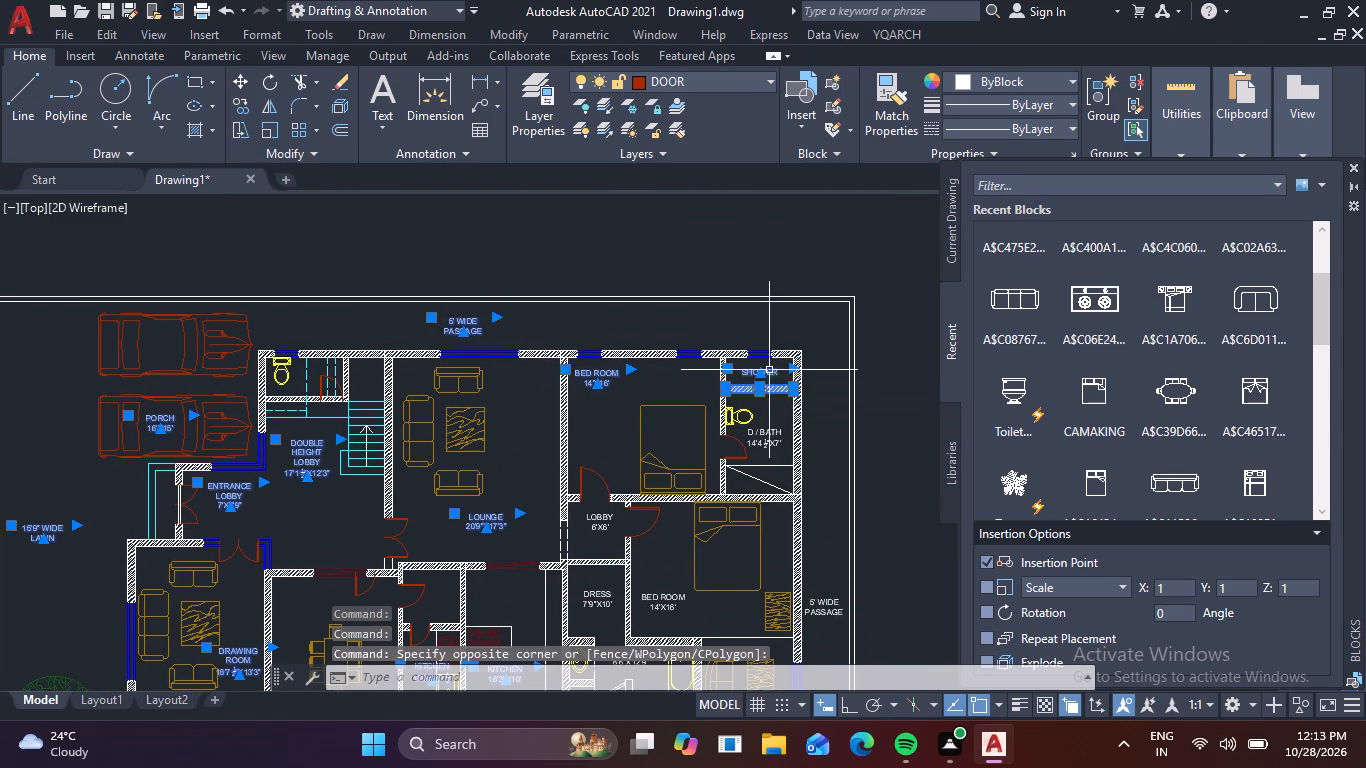
left_click(772, 444)
middle_click_drag(744, 391, 693, 286)
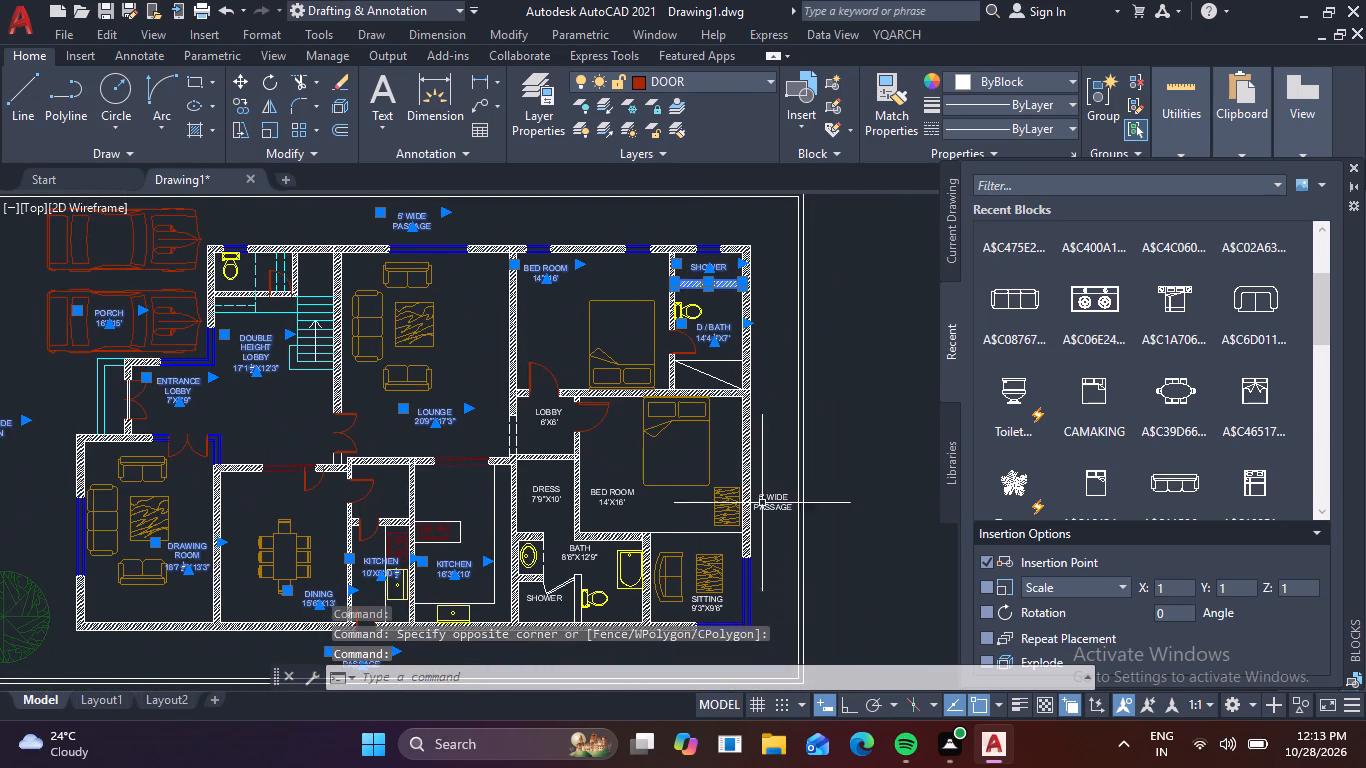
left_click(774, 506)
left_click(596, 494)
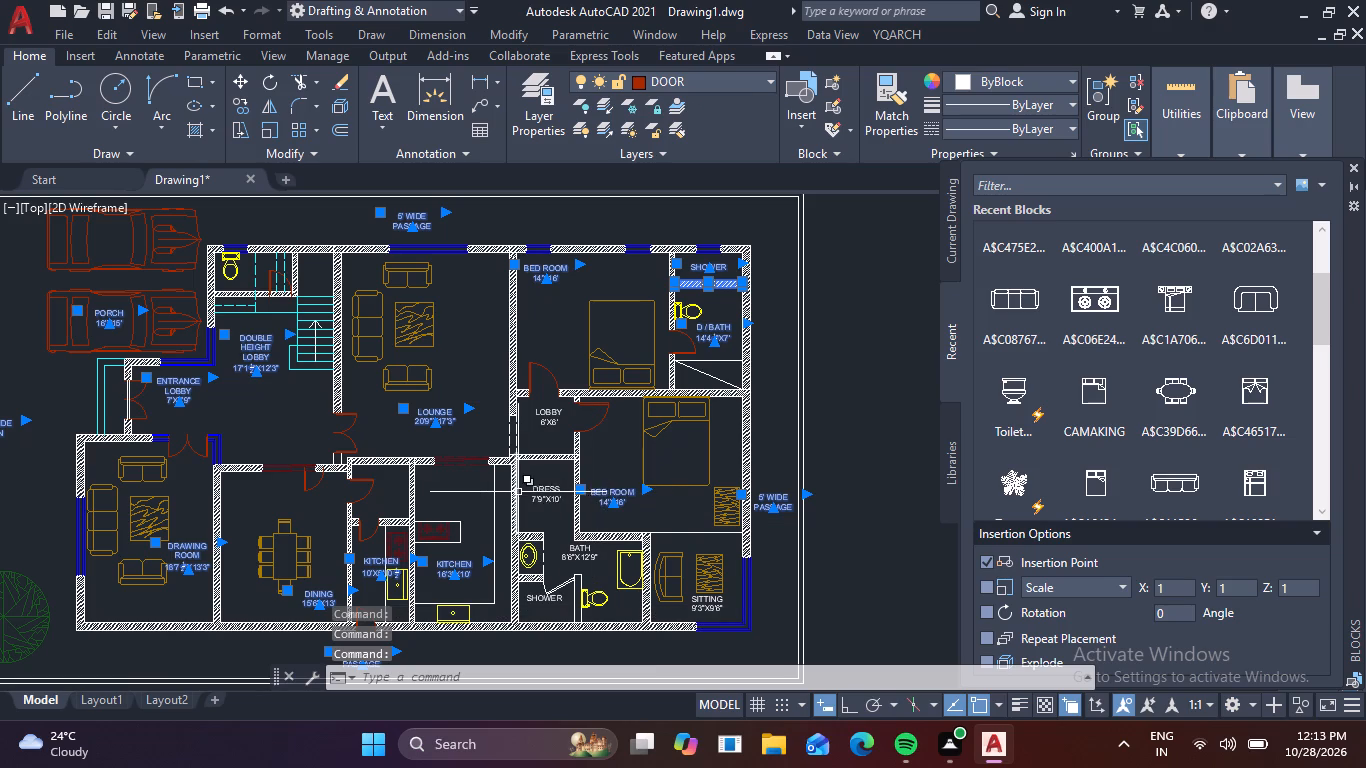
left_click(533, 499)
left_click(545, 421)
middle_click_drag(586, 536, 603, 434)
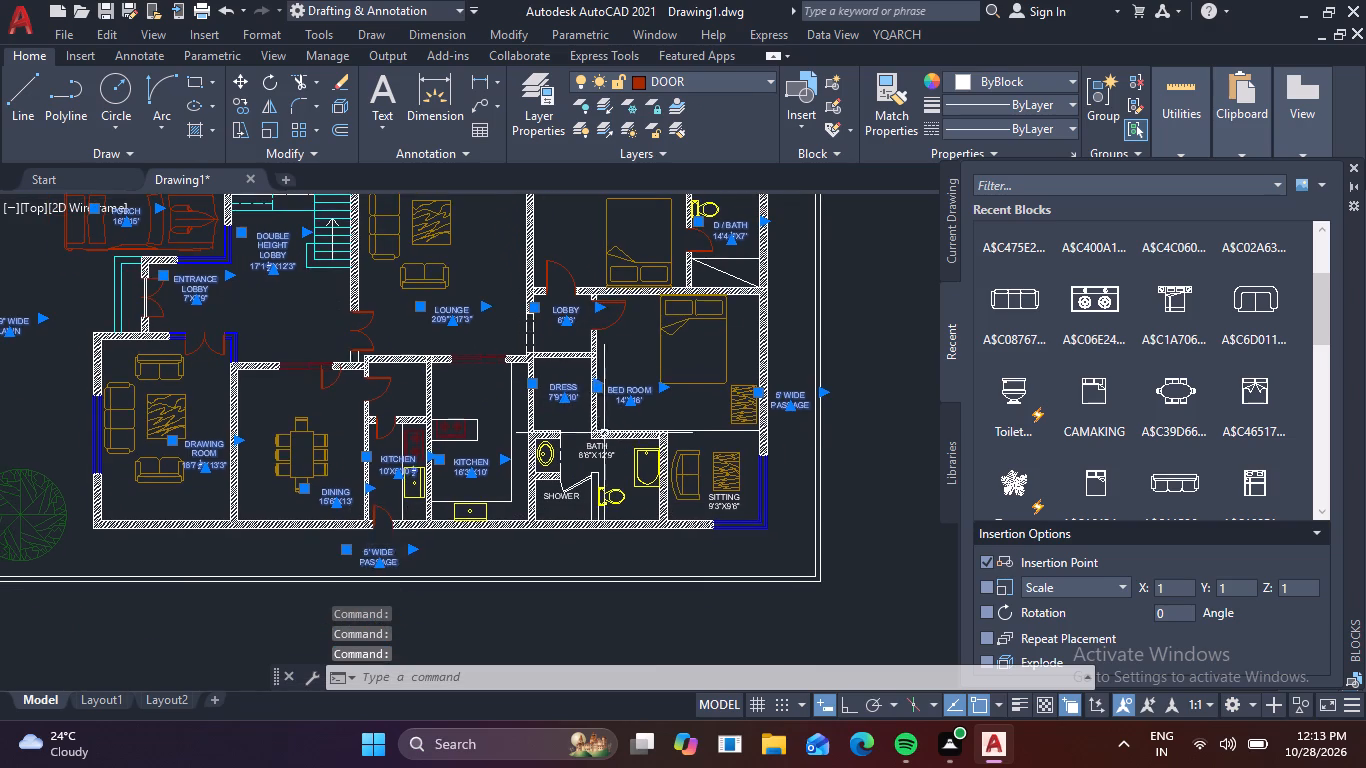
scroll(594, 458, "up", 1)
left_click(596, 453)
left_click(556, 520)
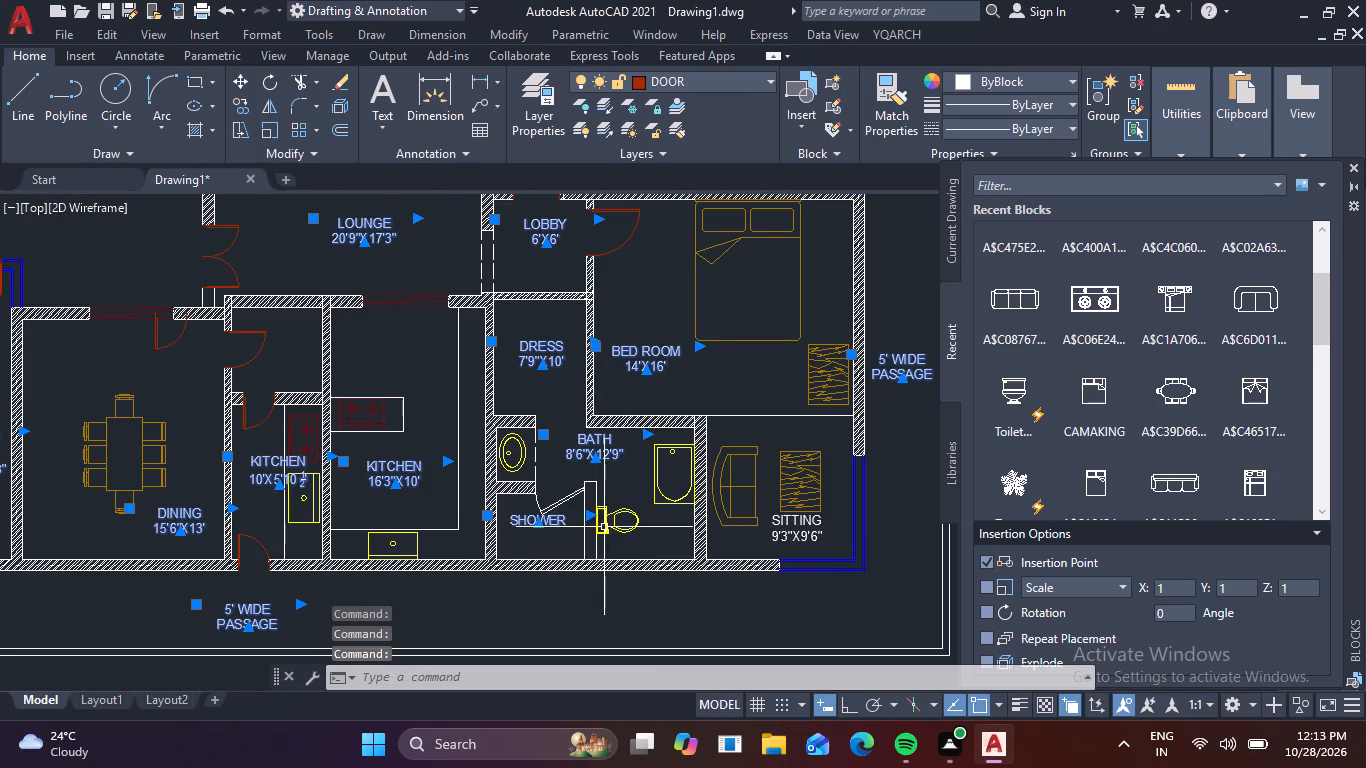
left_click(811, 534)
scroll(665, 508, "down", 2)
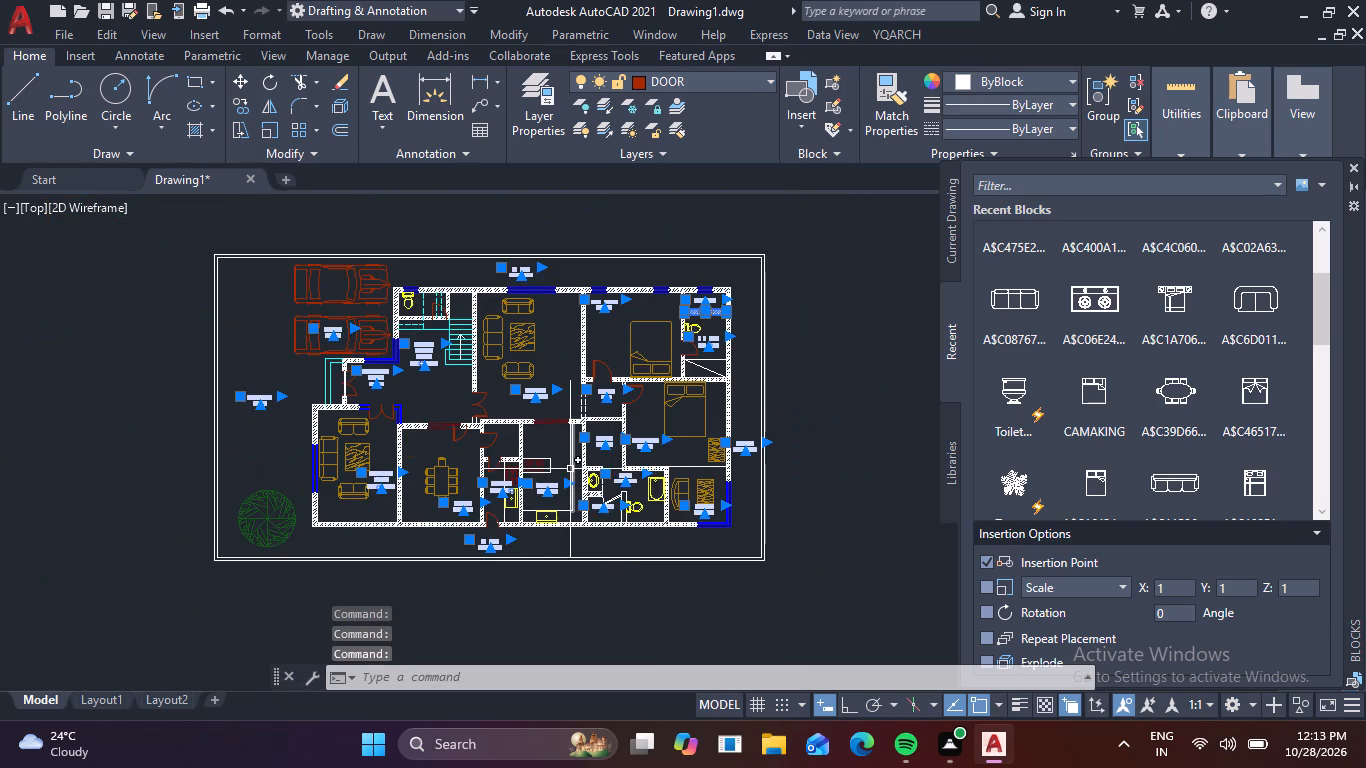
middle_click_drag(579, 493, 600, 528)
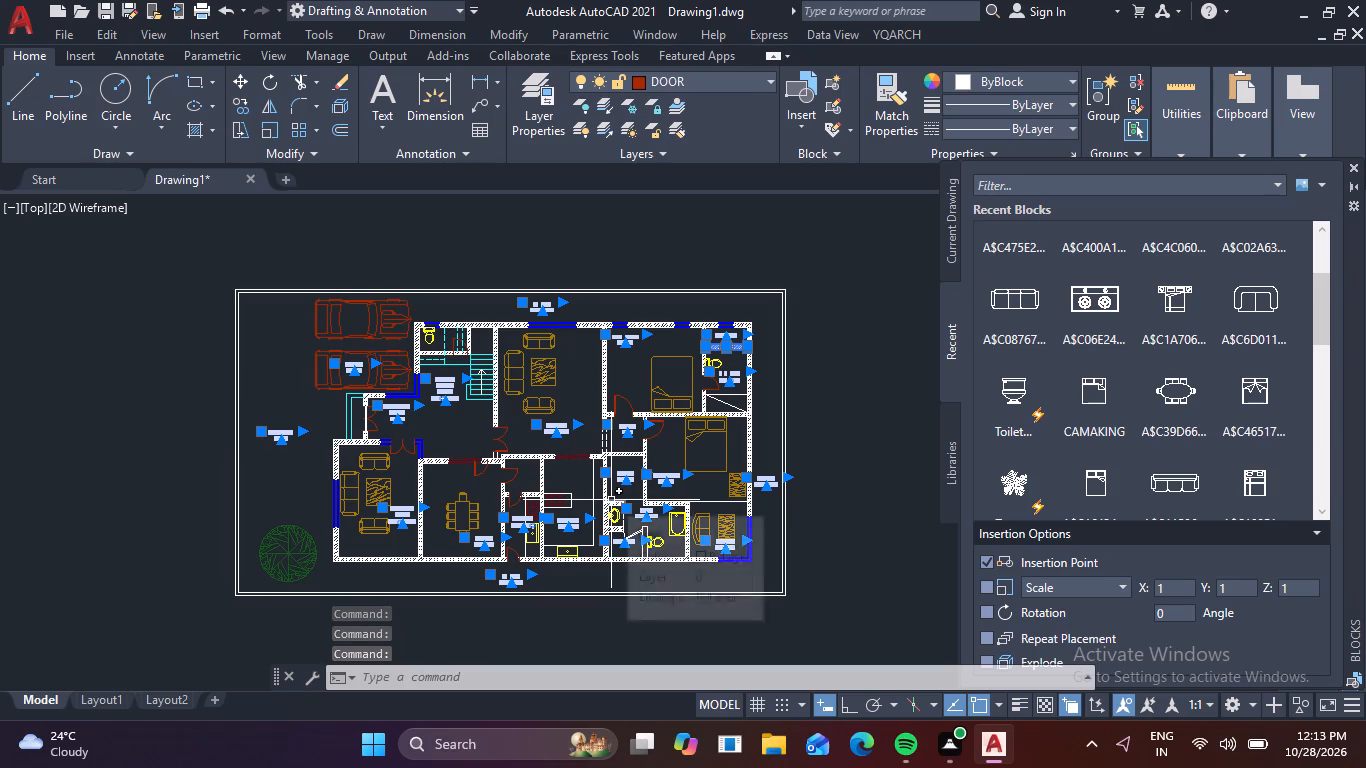
key("p")
type("R")
key("space")
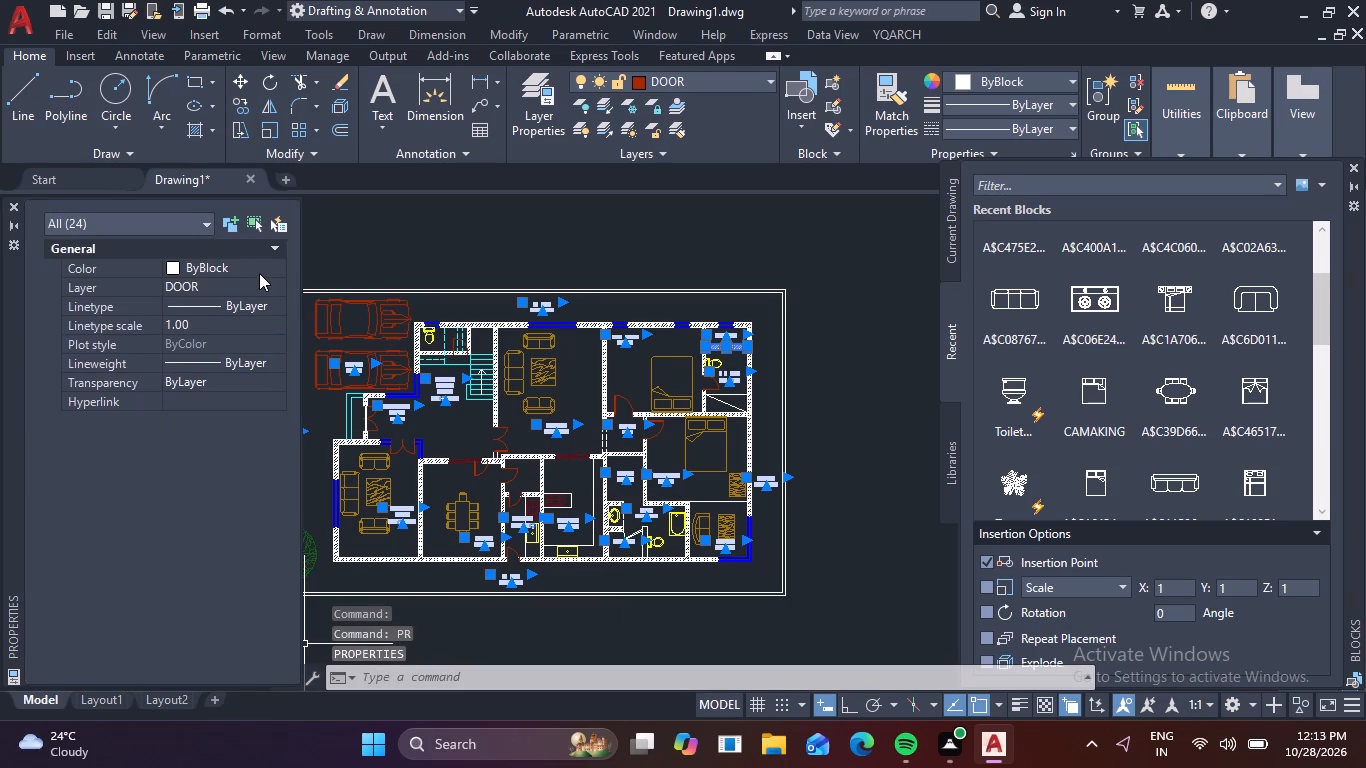
left_click(260, 273)
left_click(261, 273)
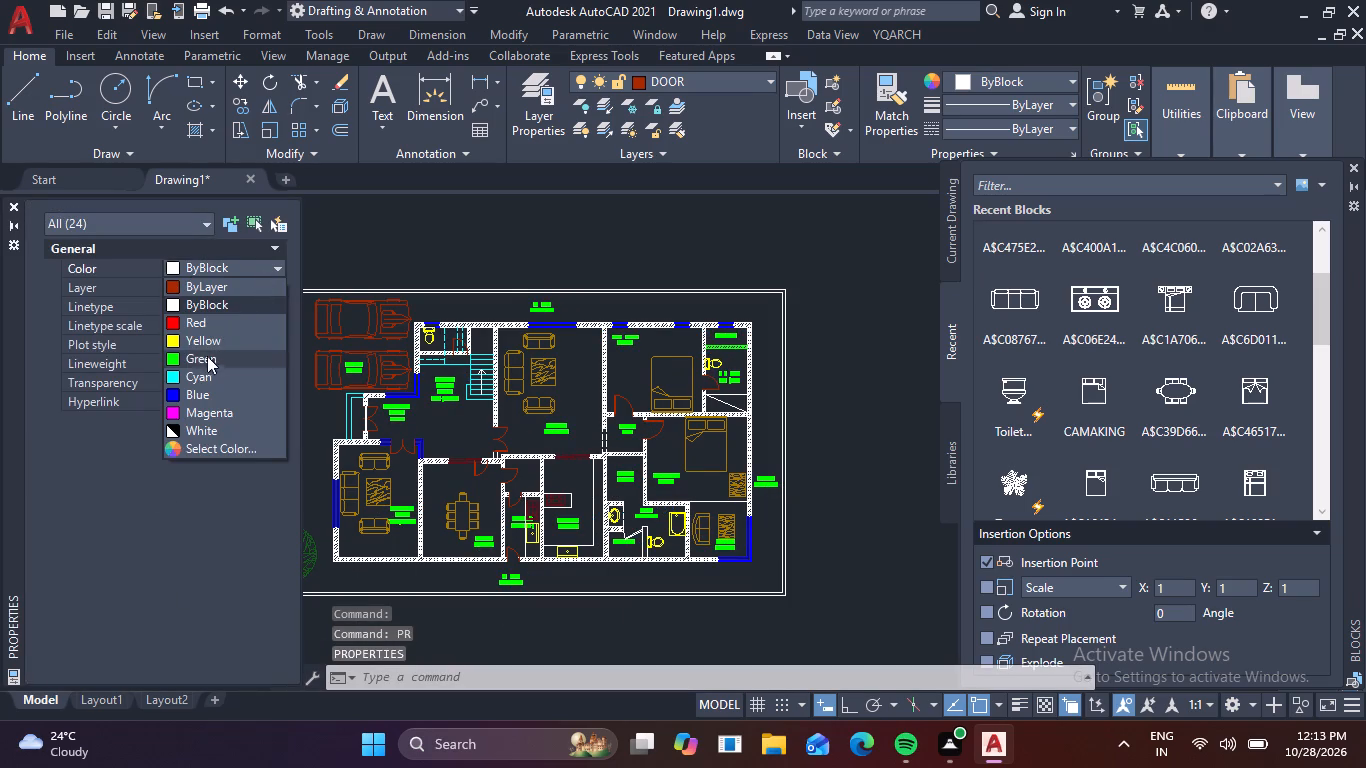
left_click(221, 340)
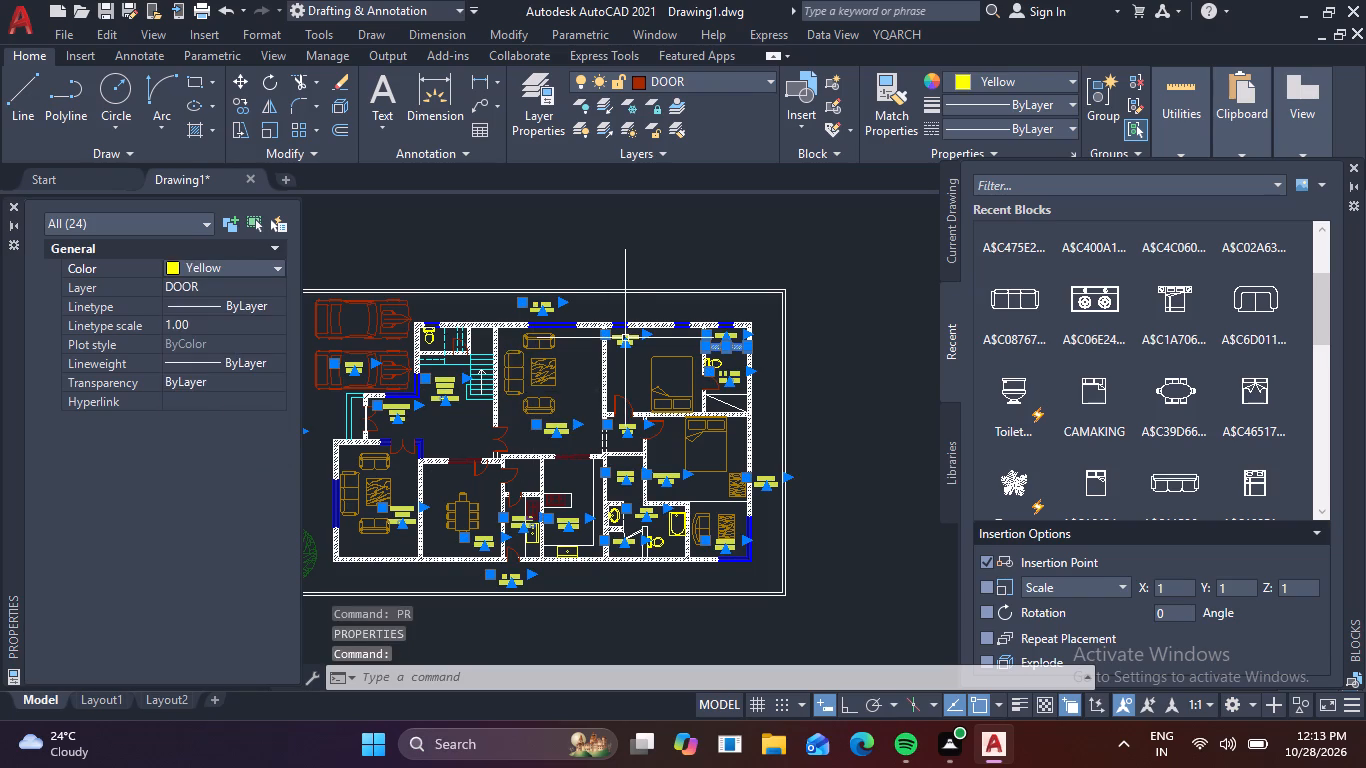
key("Escape")
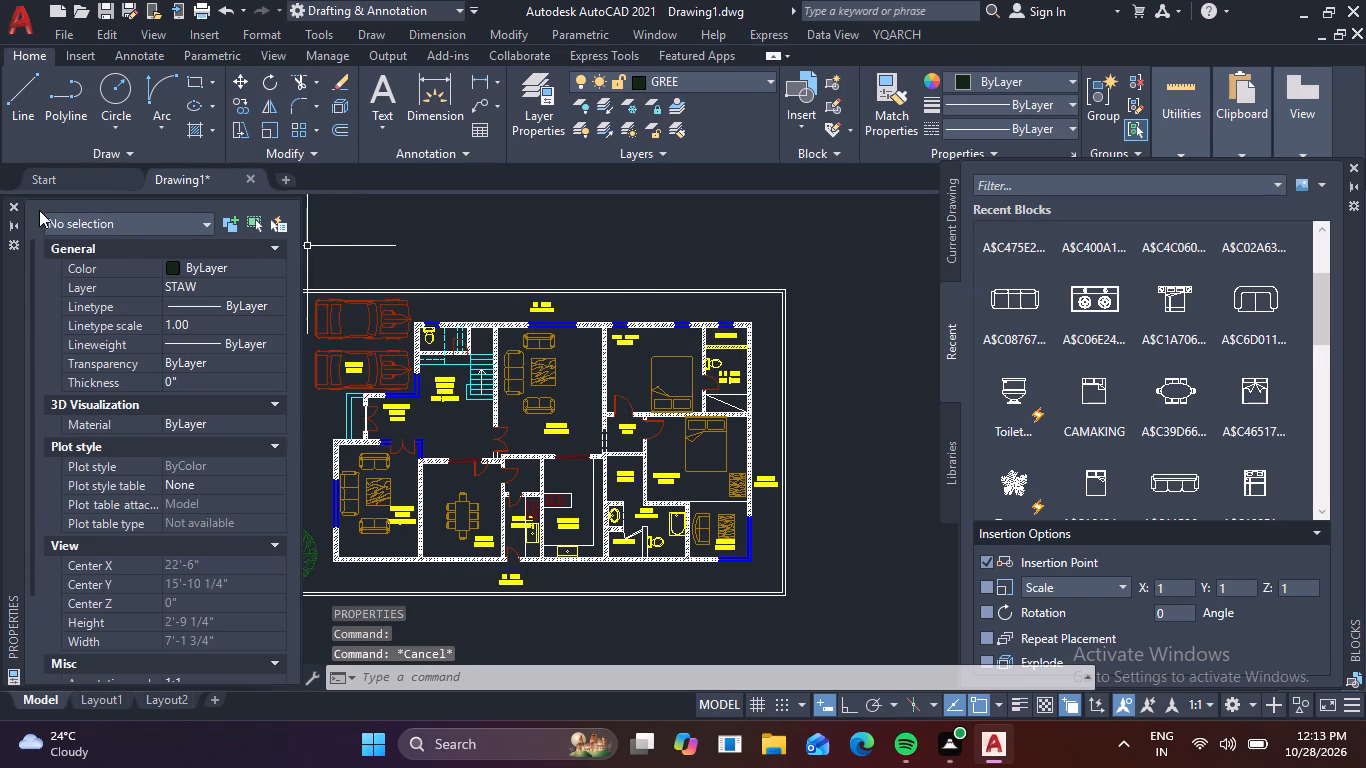
left_click(11, 203)
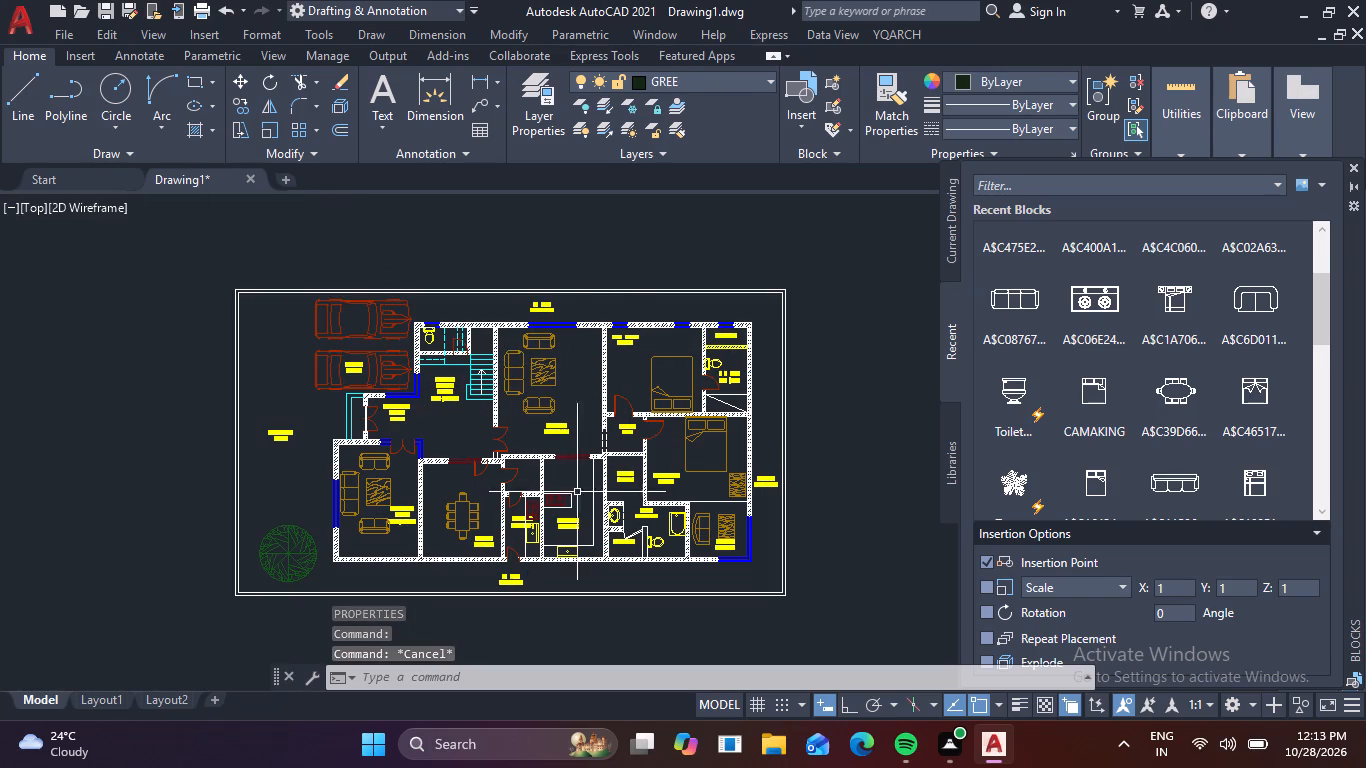
Save the floor plan drawing with its recoloured labels.
scroll(462, 468, "up", 1)
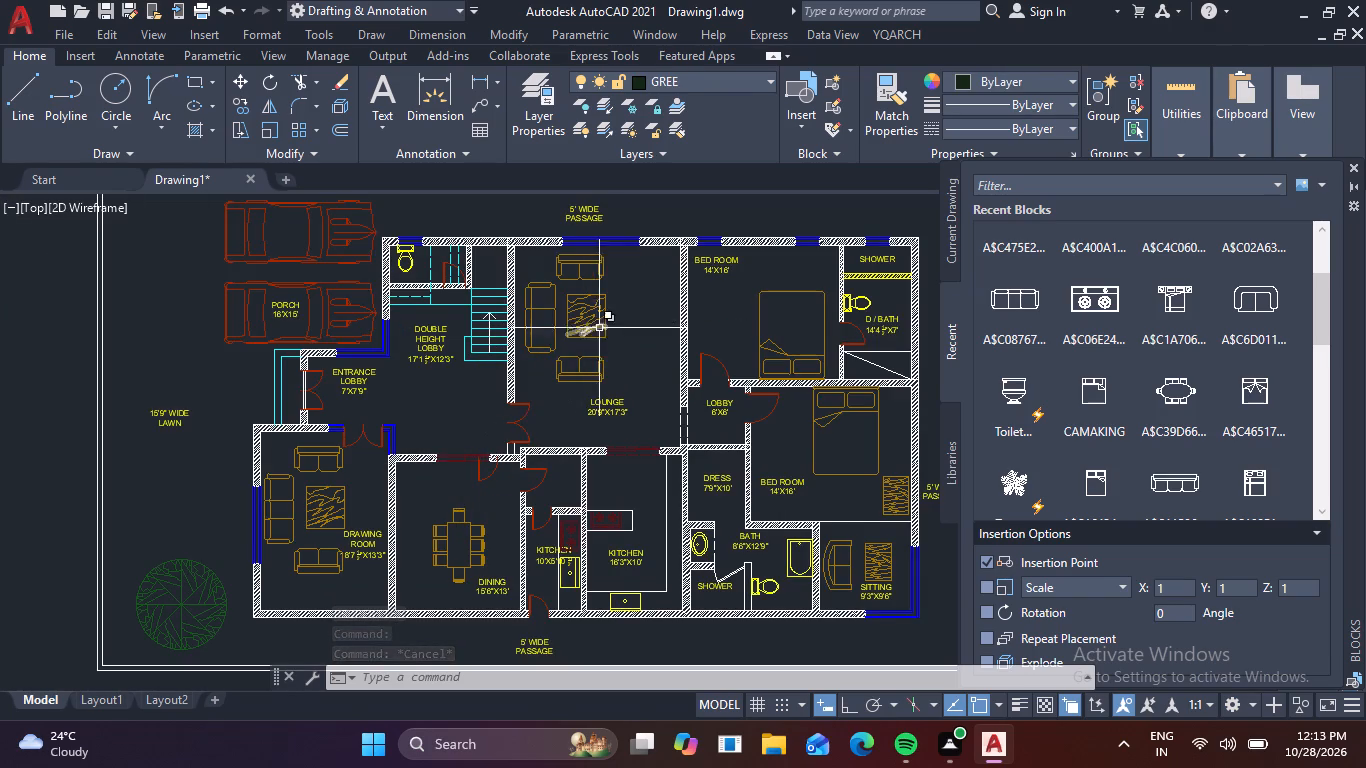
middle_click_drag(610, 368, 588, 442)
scroll(587, 442, "down", 2)
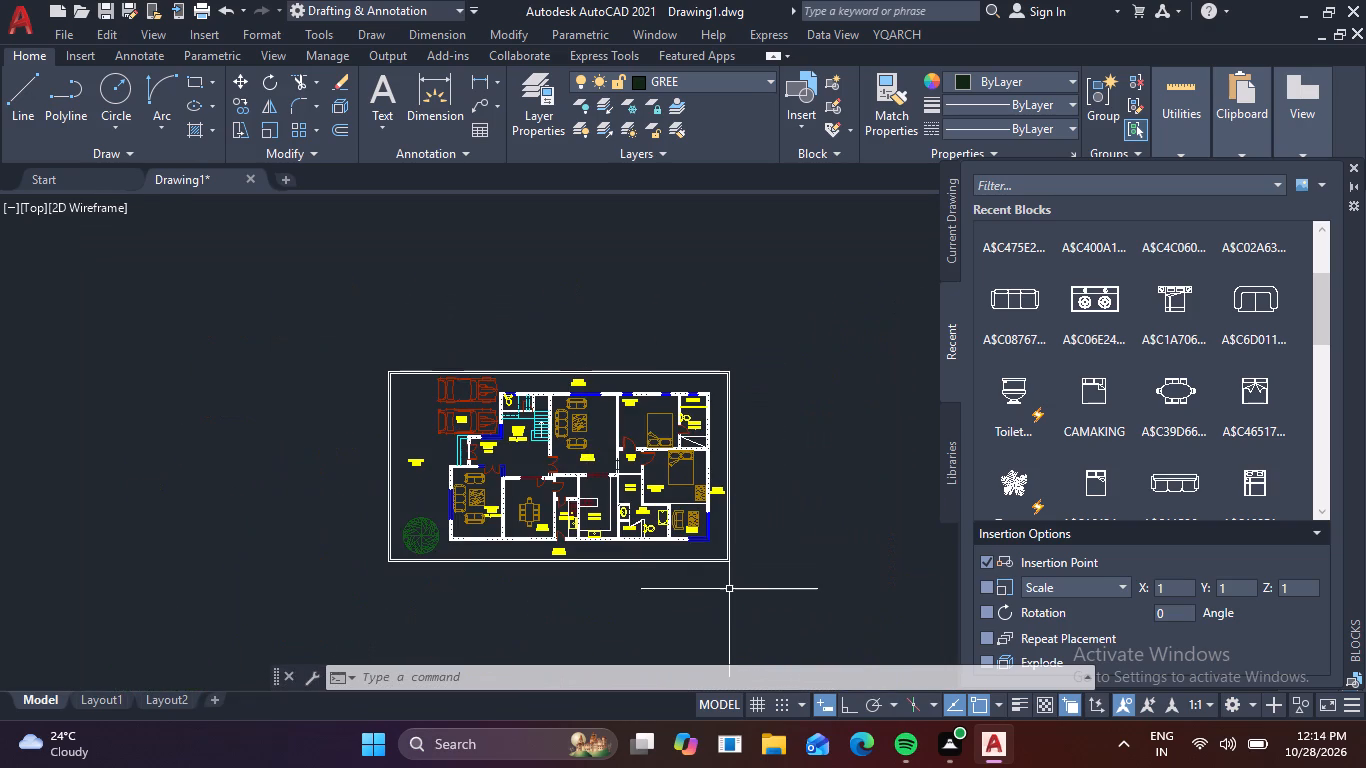
key("ctrl+s")
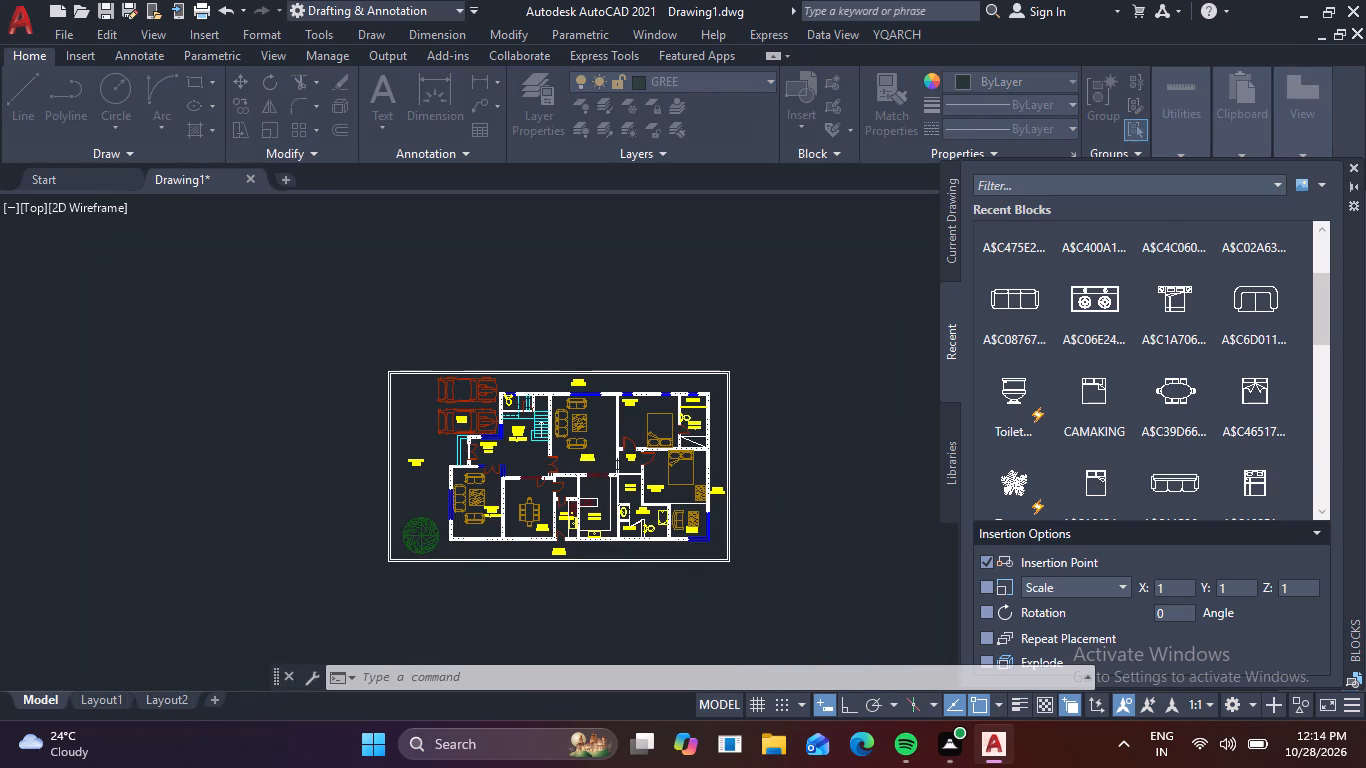
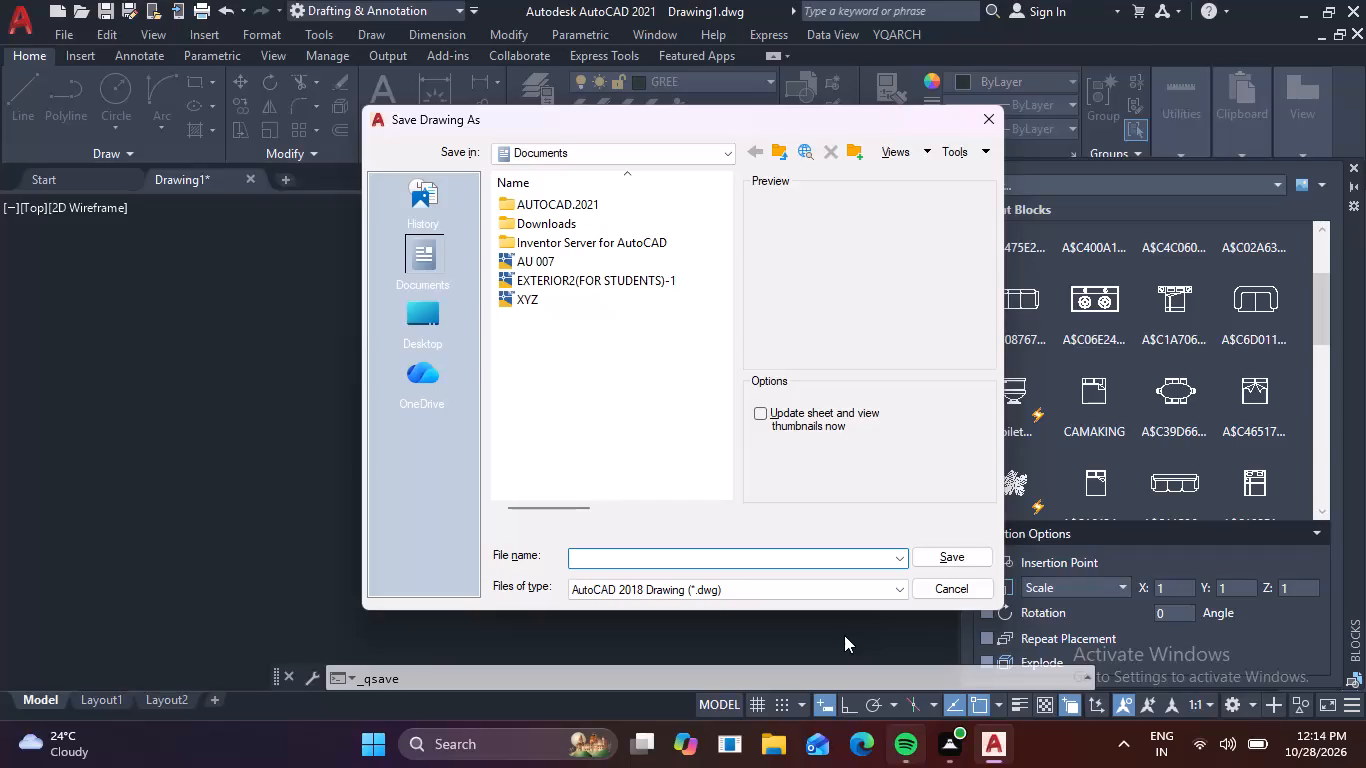
Save the drawing in the Documents folder under the file name SALA.
type("SA")
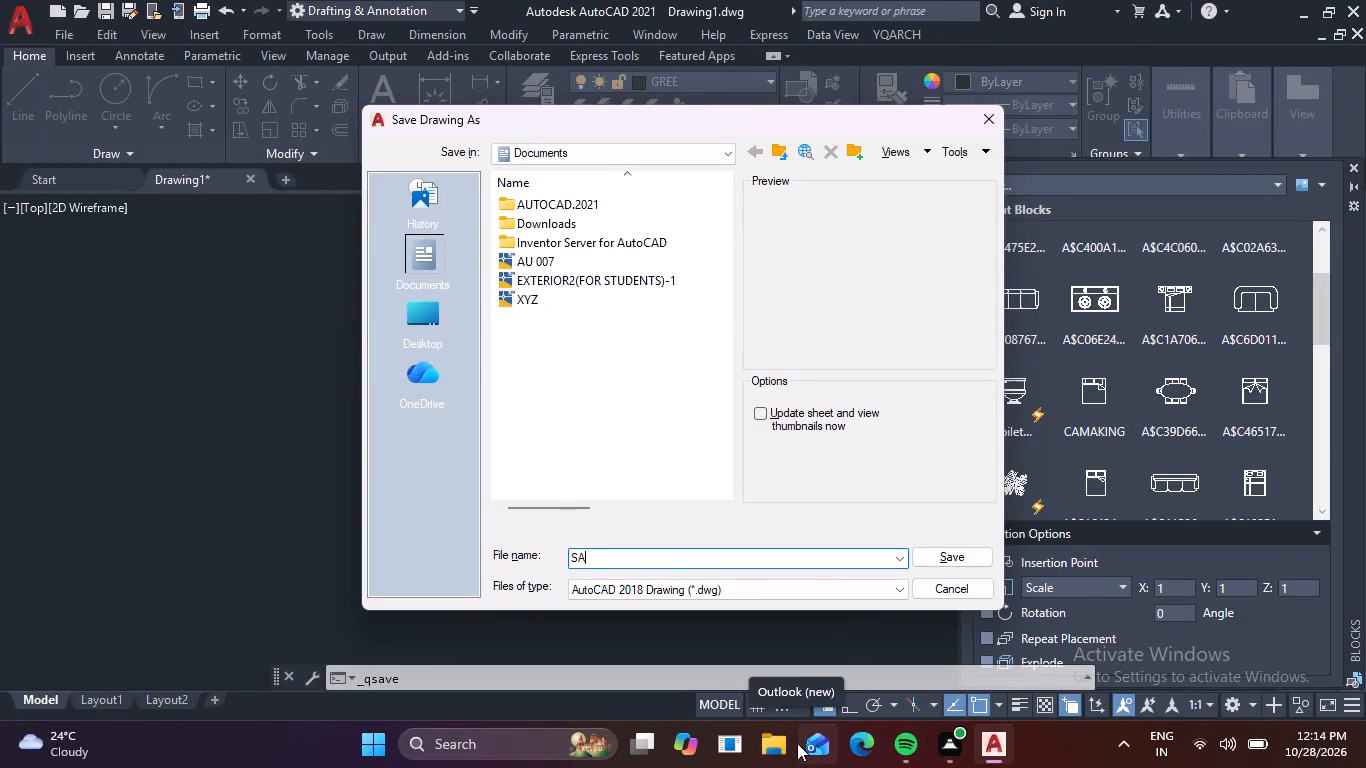
type("LA")
left_click(970, 555)
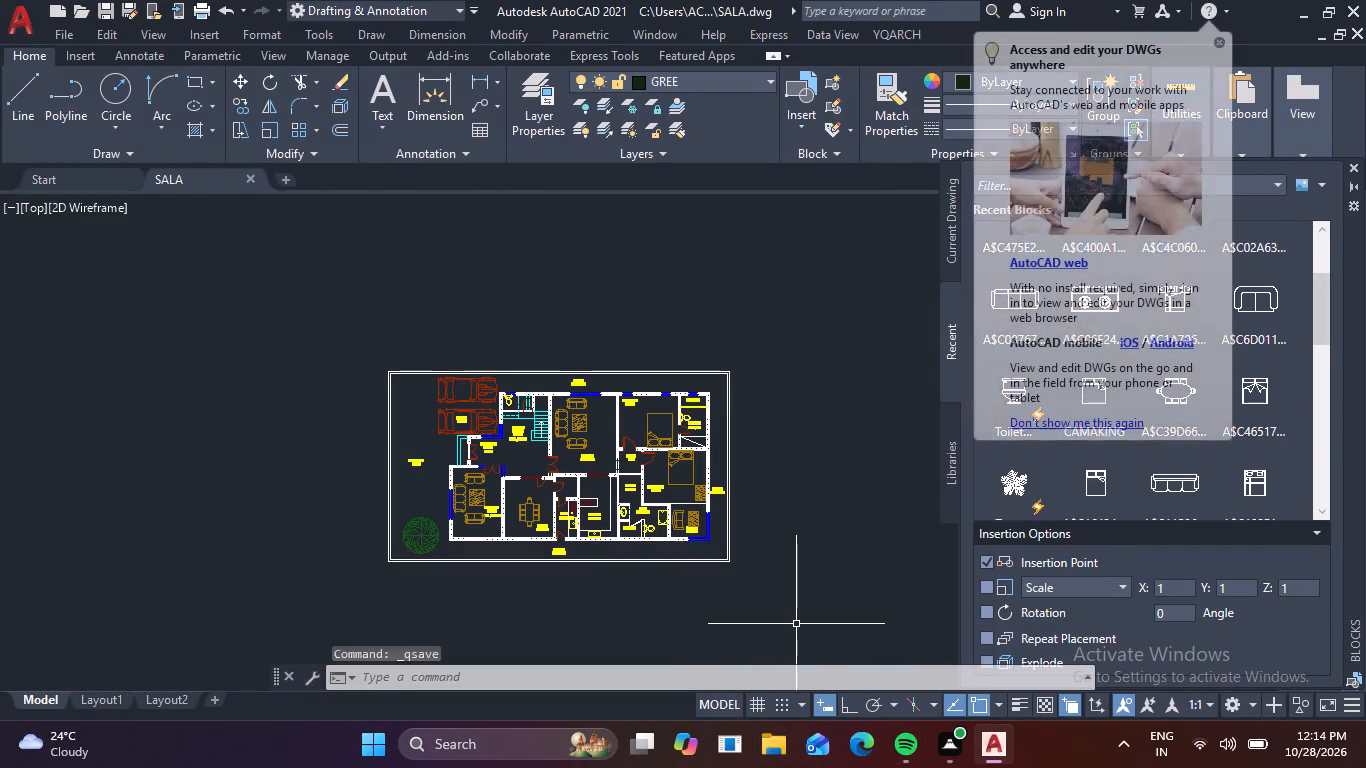
Set up an A4 landscape plot to AutoCAD PDF (High Quality Print).pc3, fitted and centred, with the plot window around the whole floor plan.
key("ctrl+p")
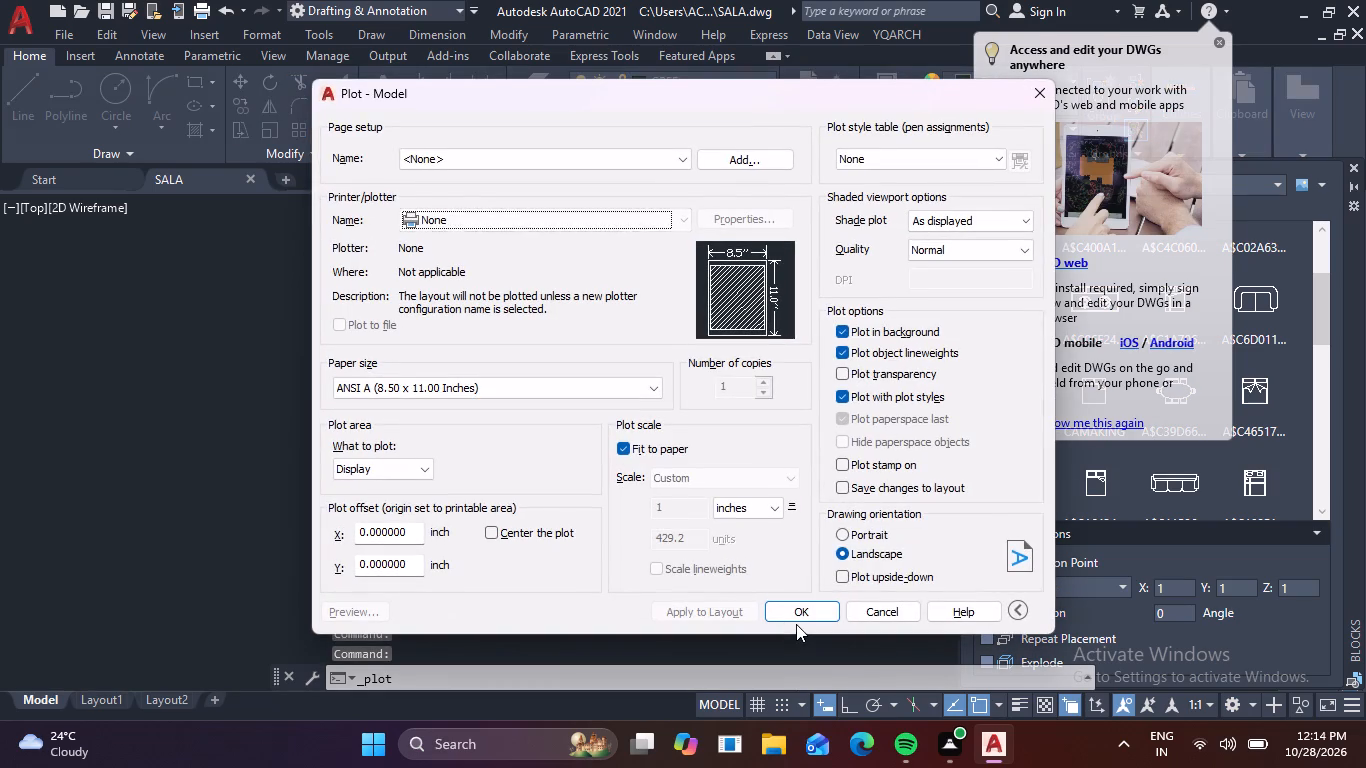
left_click(509, 163)
left_click(491, 191)
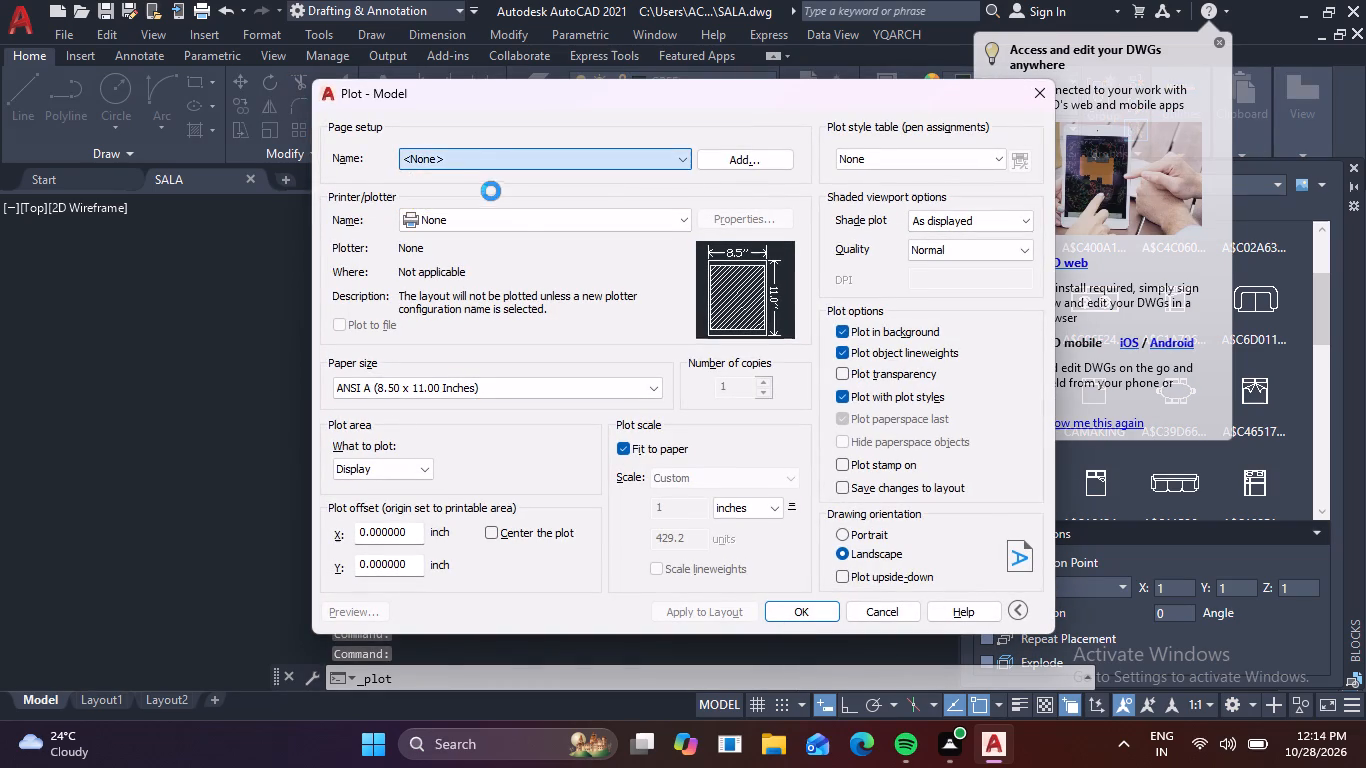
left_click(501, 471)
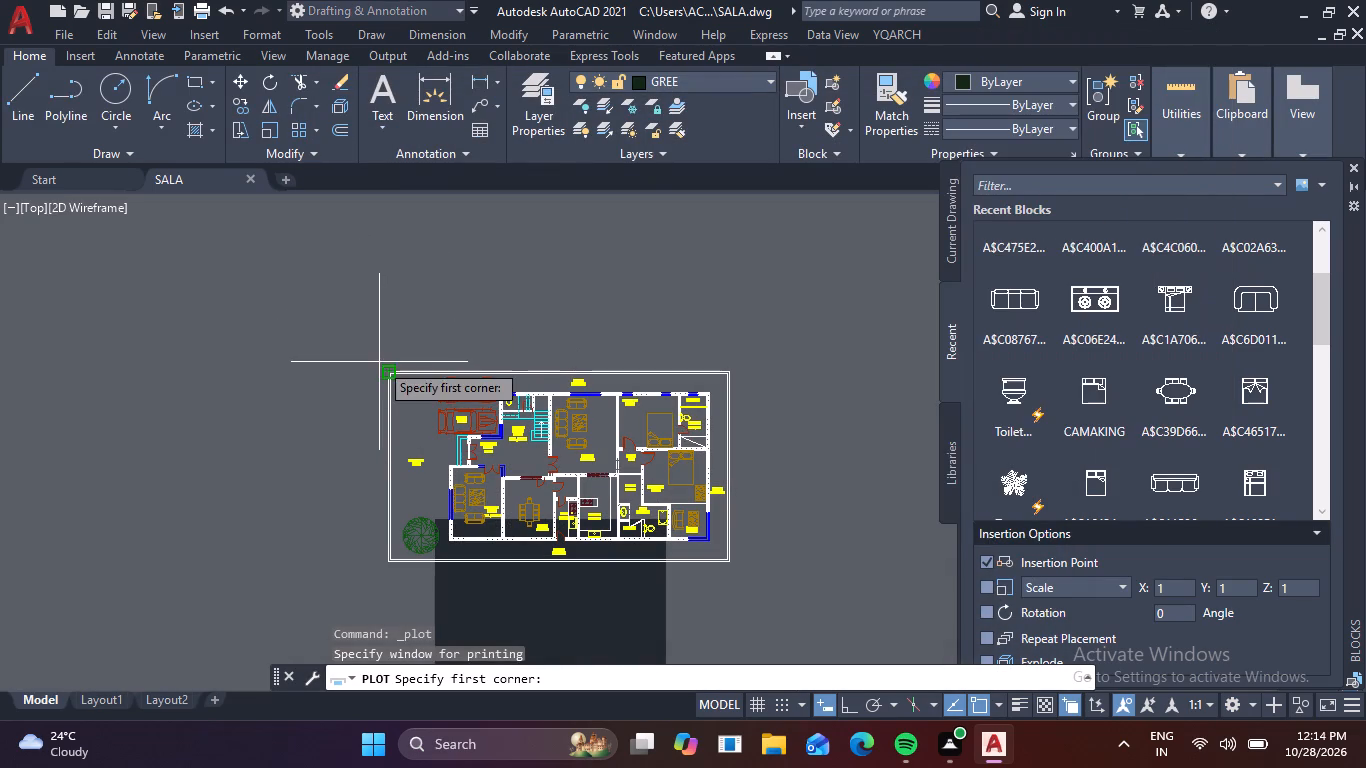
left_click(379, 362)
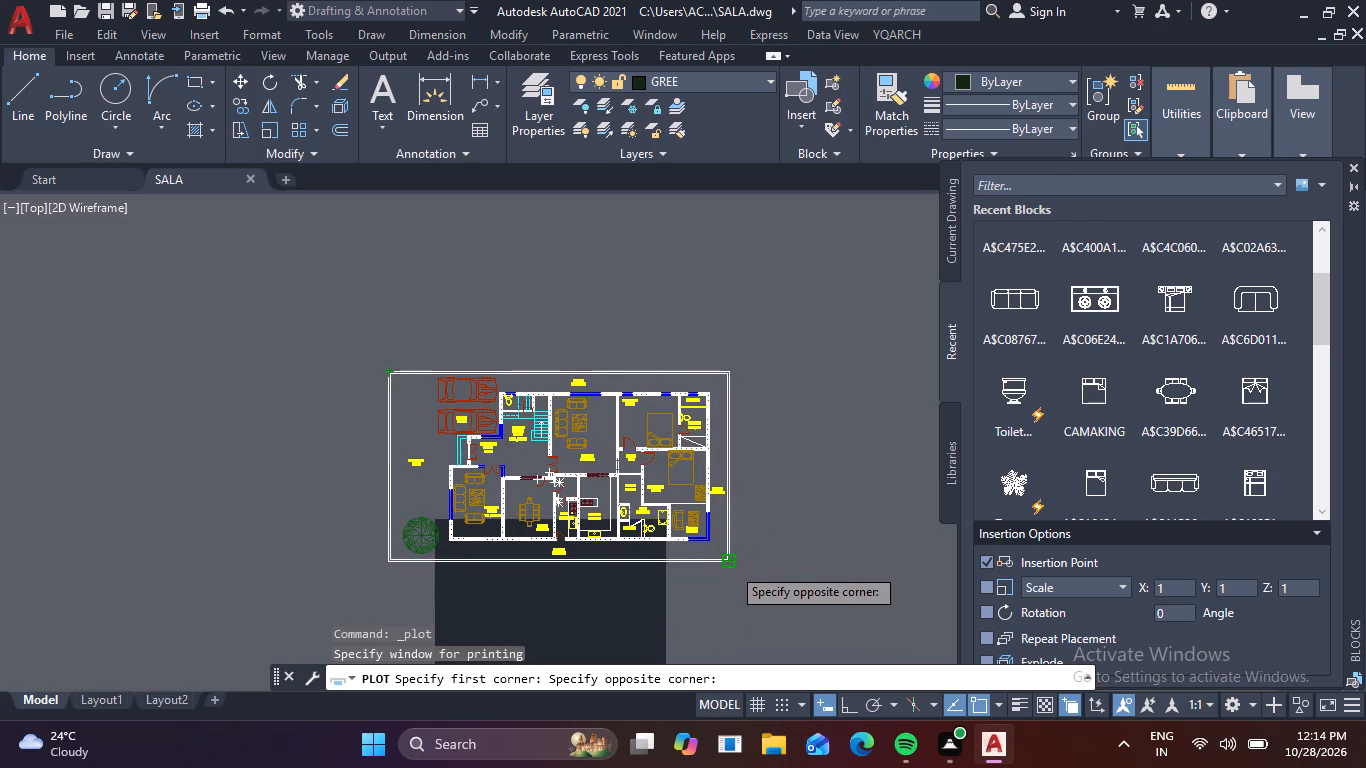
left_click(731, 566)
Preview the plot and examine the floor plan's labels, furniture and fit on the sheet.
left_click(357, 613)
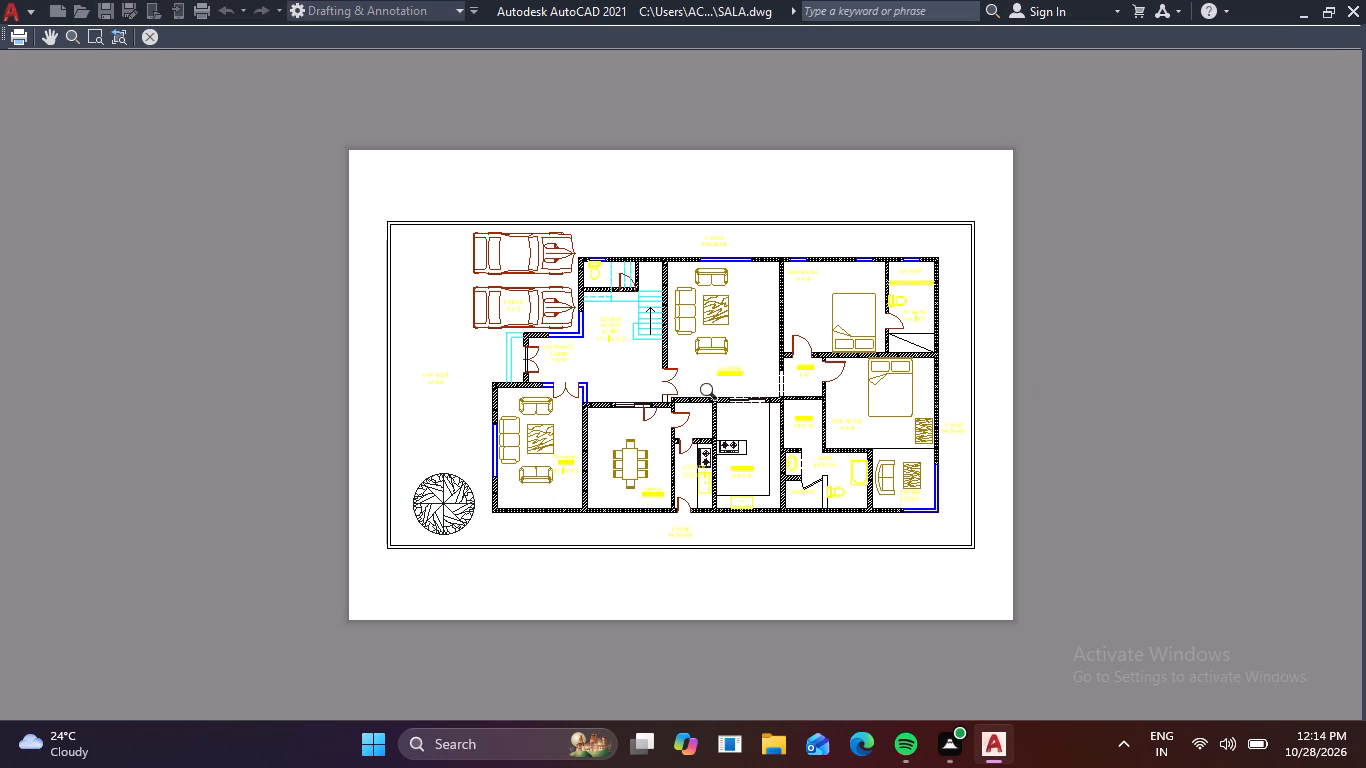
scroll(607, 392, "up", 2)
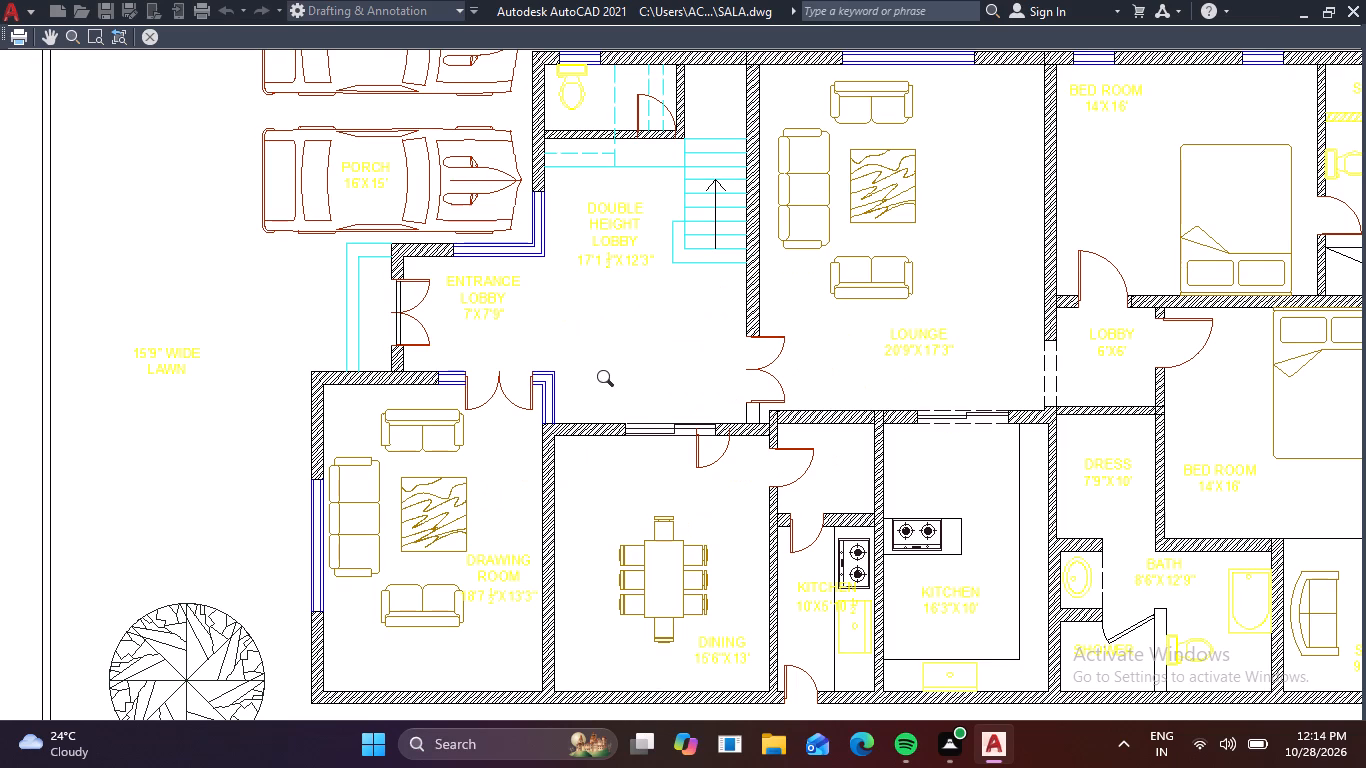
scroll(600, 367, "down", 1)
middle_click_drag(420, 470, 338, 505)
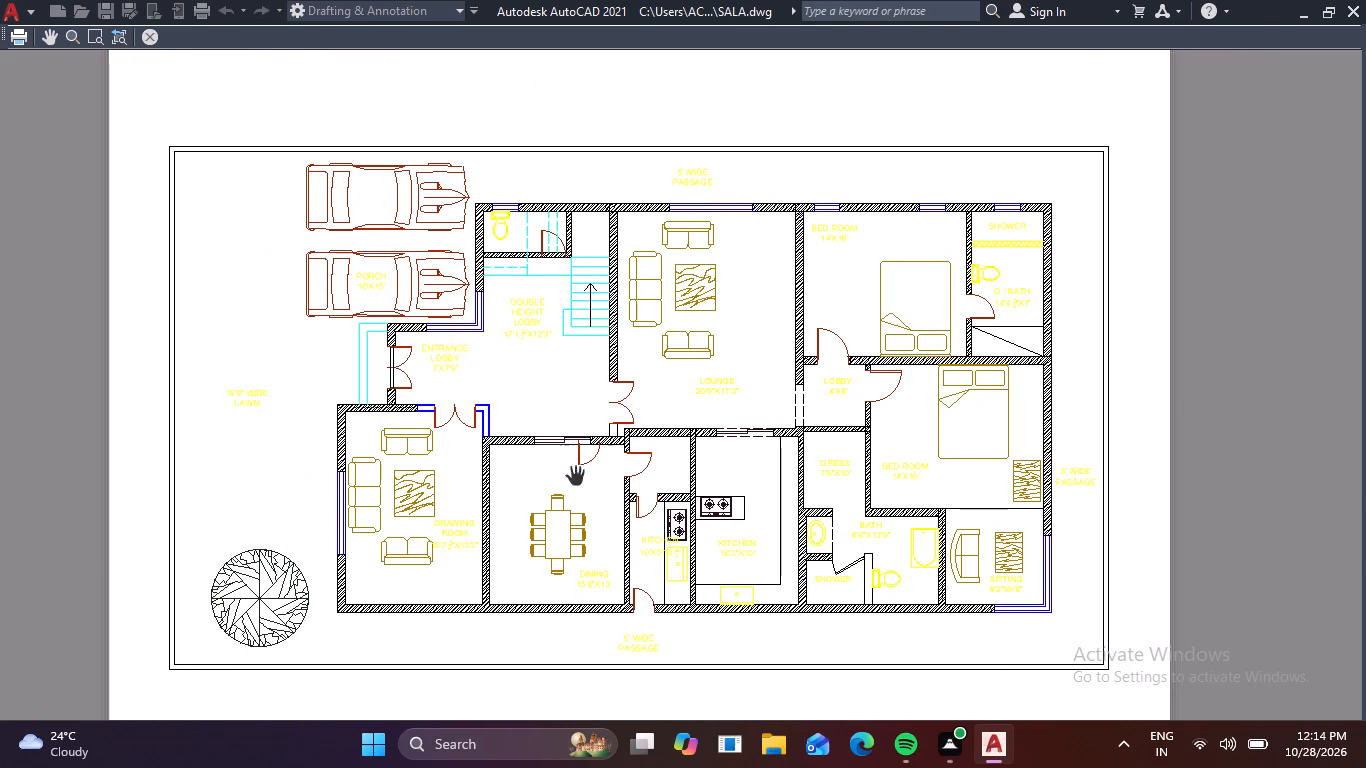
left_click(154, 46)
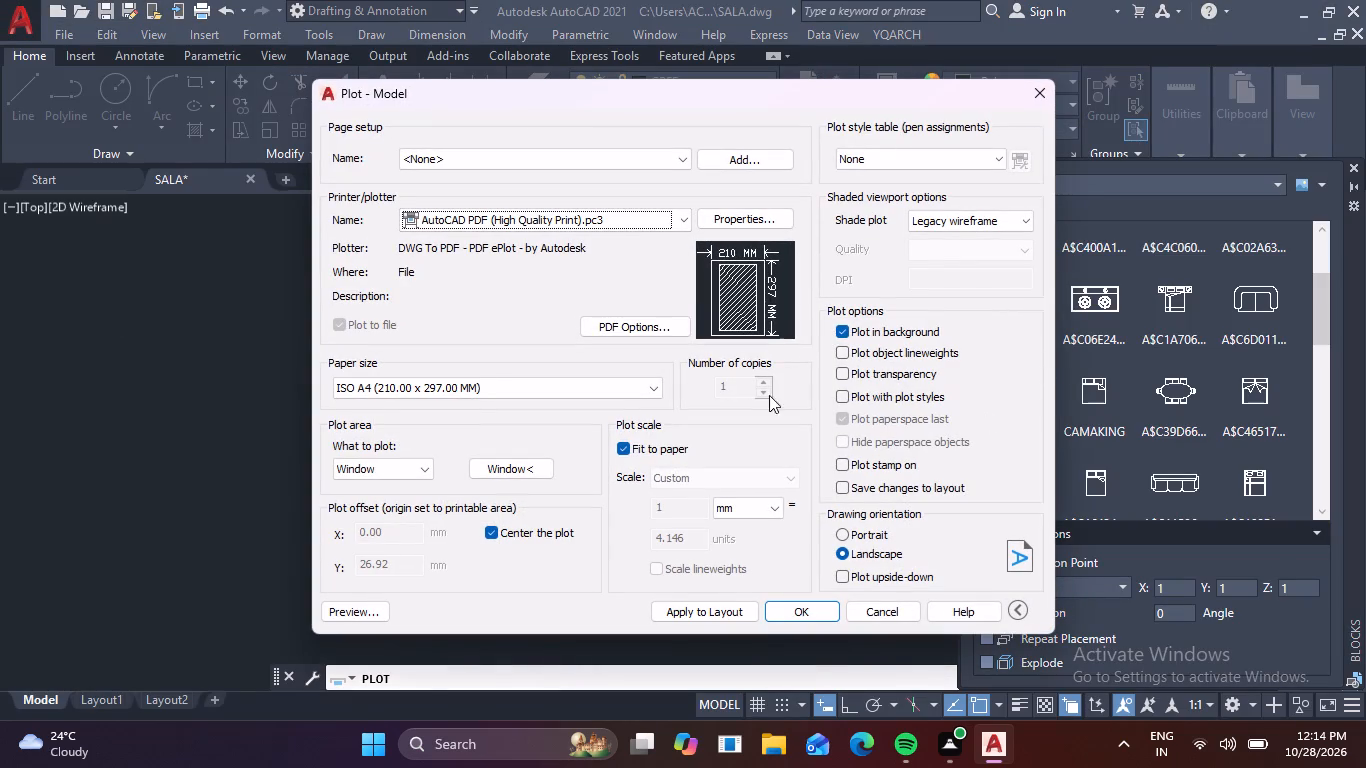
Apply the plot settings to the layout and plot the floor plan to a PDF in Documents under the suggested file name.
left_click(718, 617)
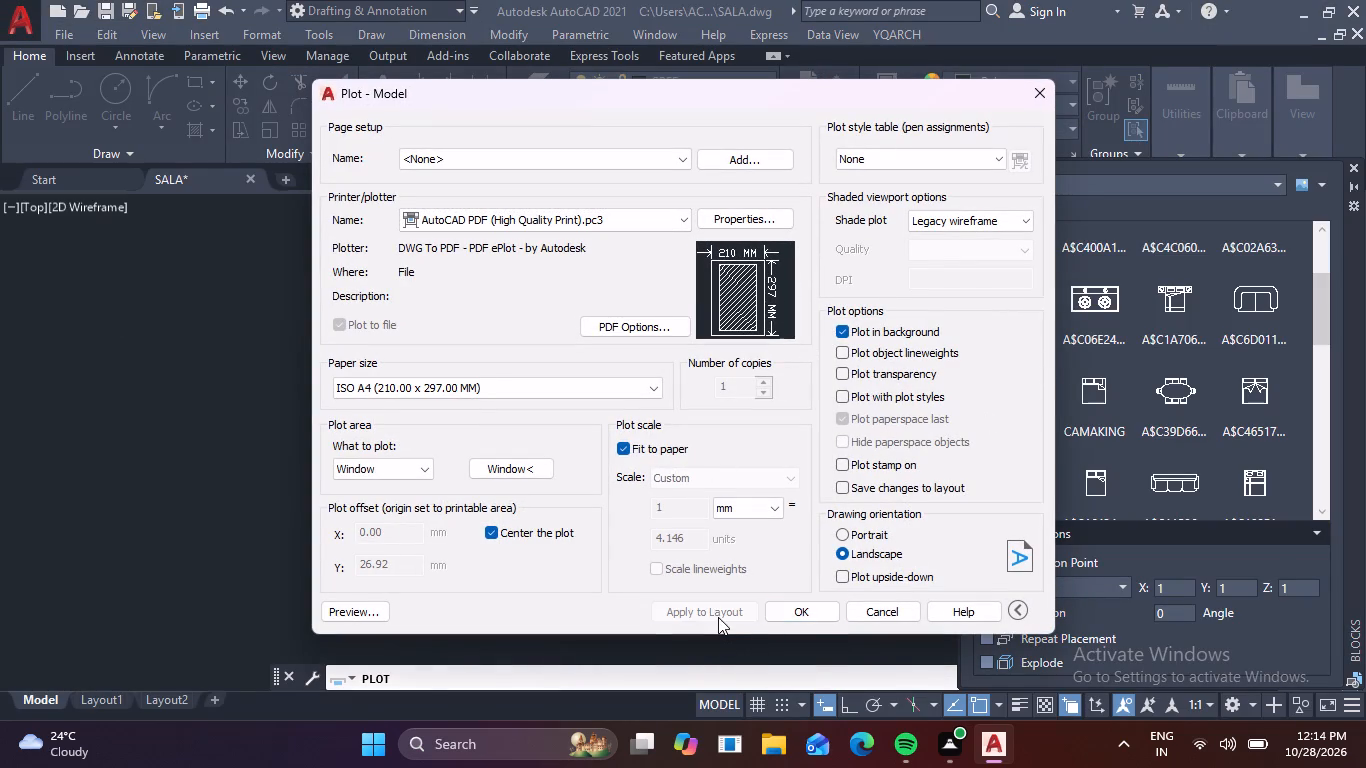
left_click(820, 618)
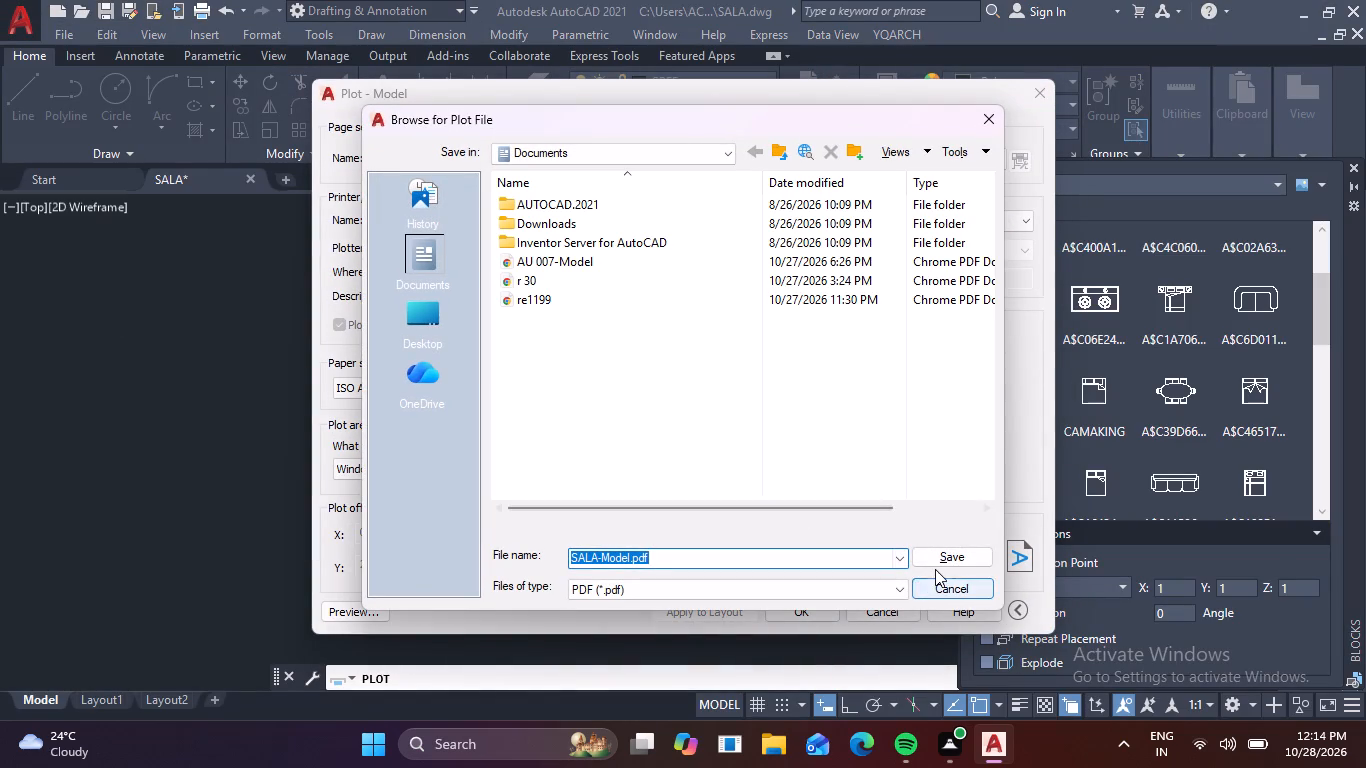
left_click(935, 562)
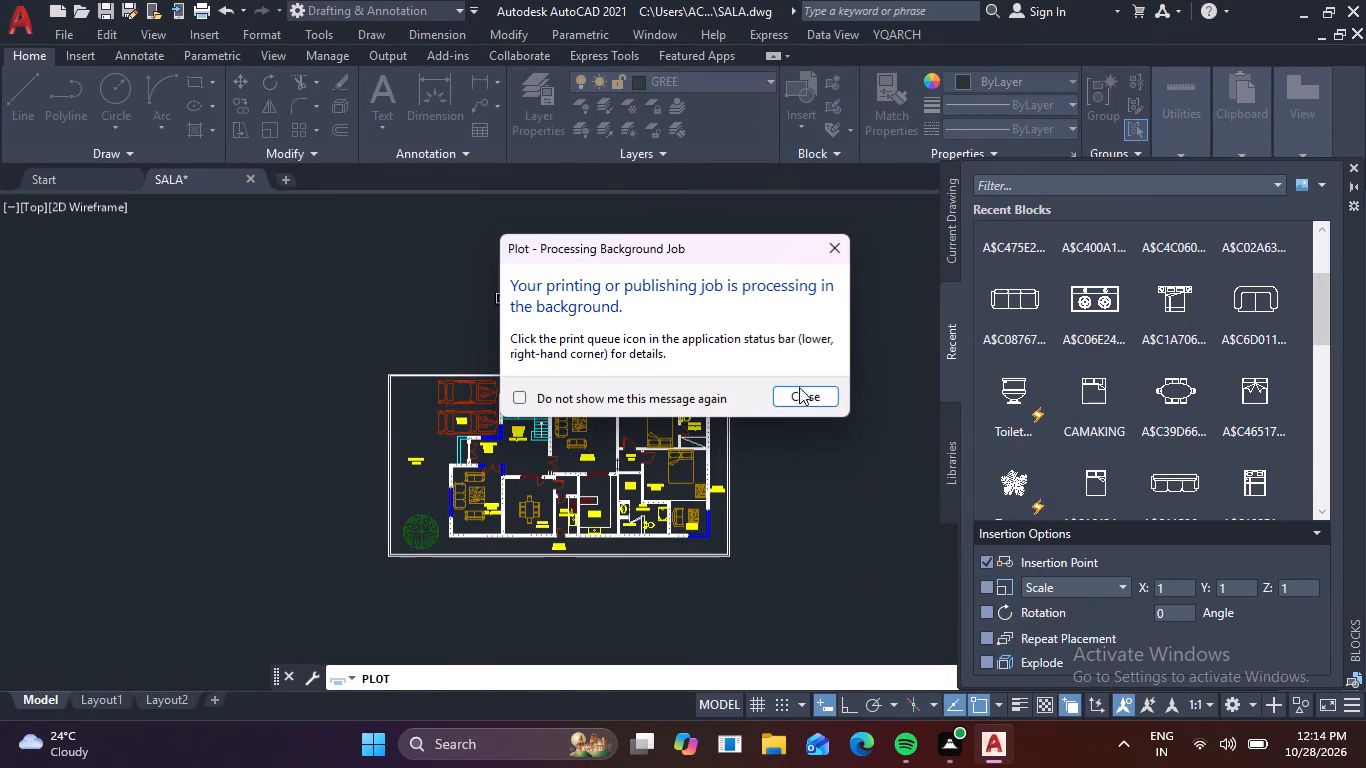
left_click(817, 402)
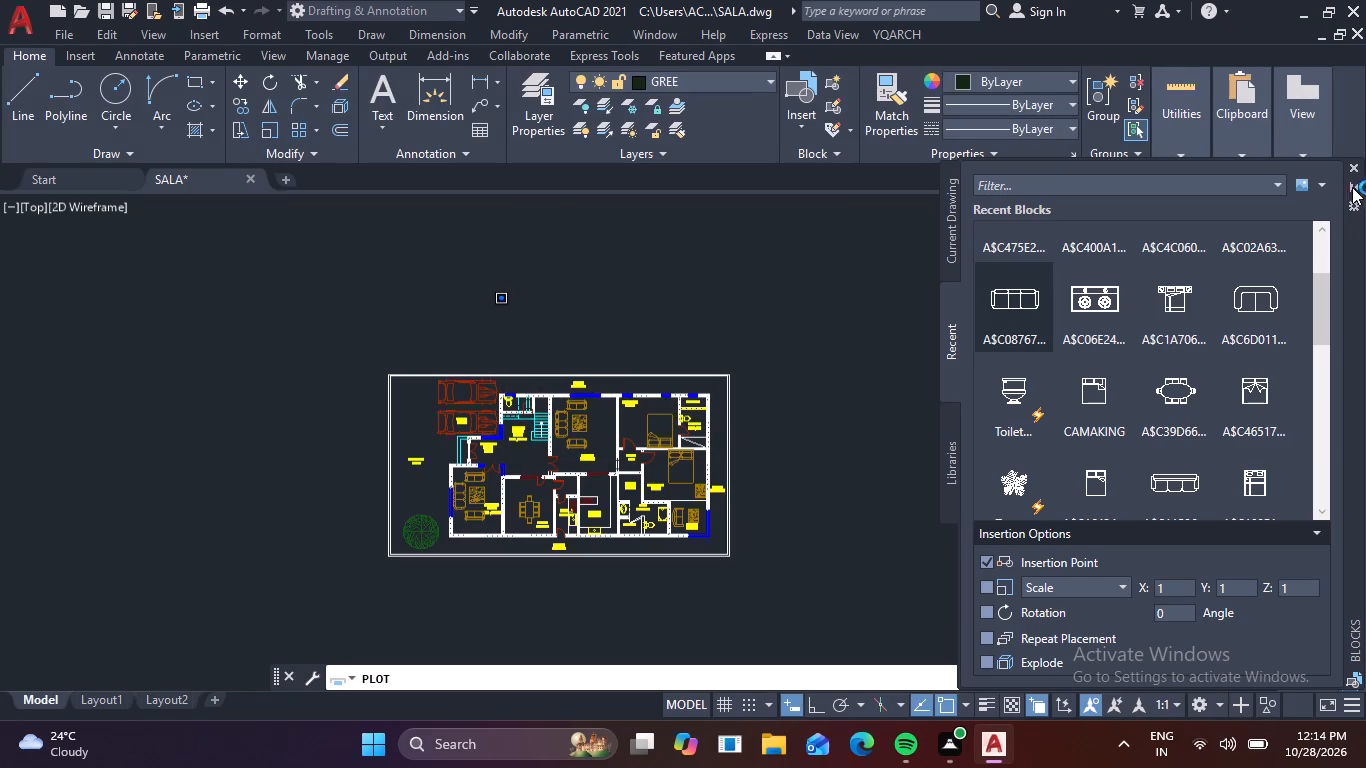
Close the Blocks palette.
left_click(1355, 167)
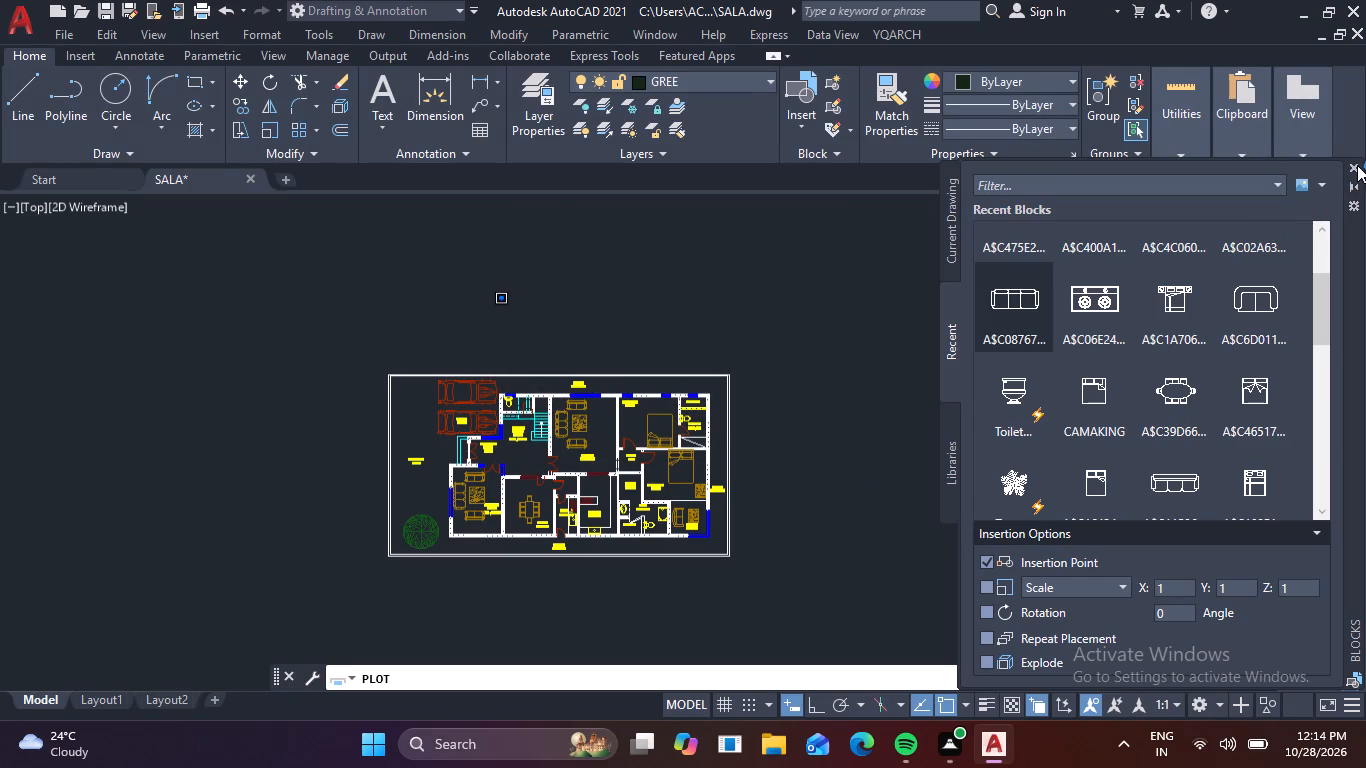
left_click(1358, 165)
left_click(1353, 161)
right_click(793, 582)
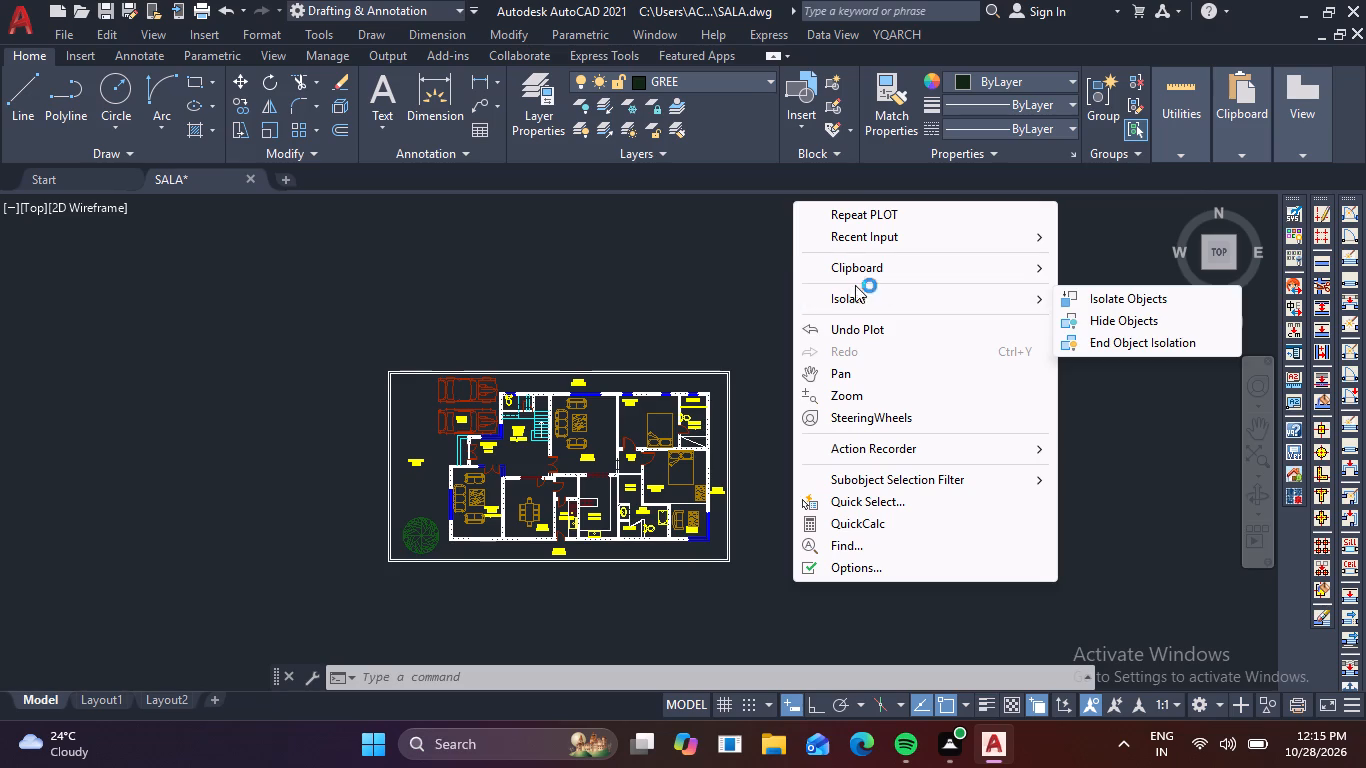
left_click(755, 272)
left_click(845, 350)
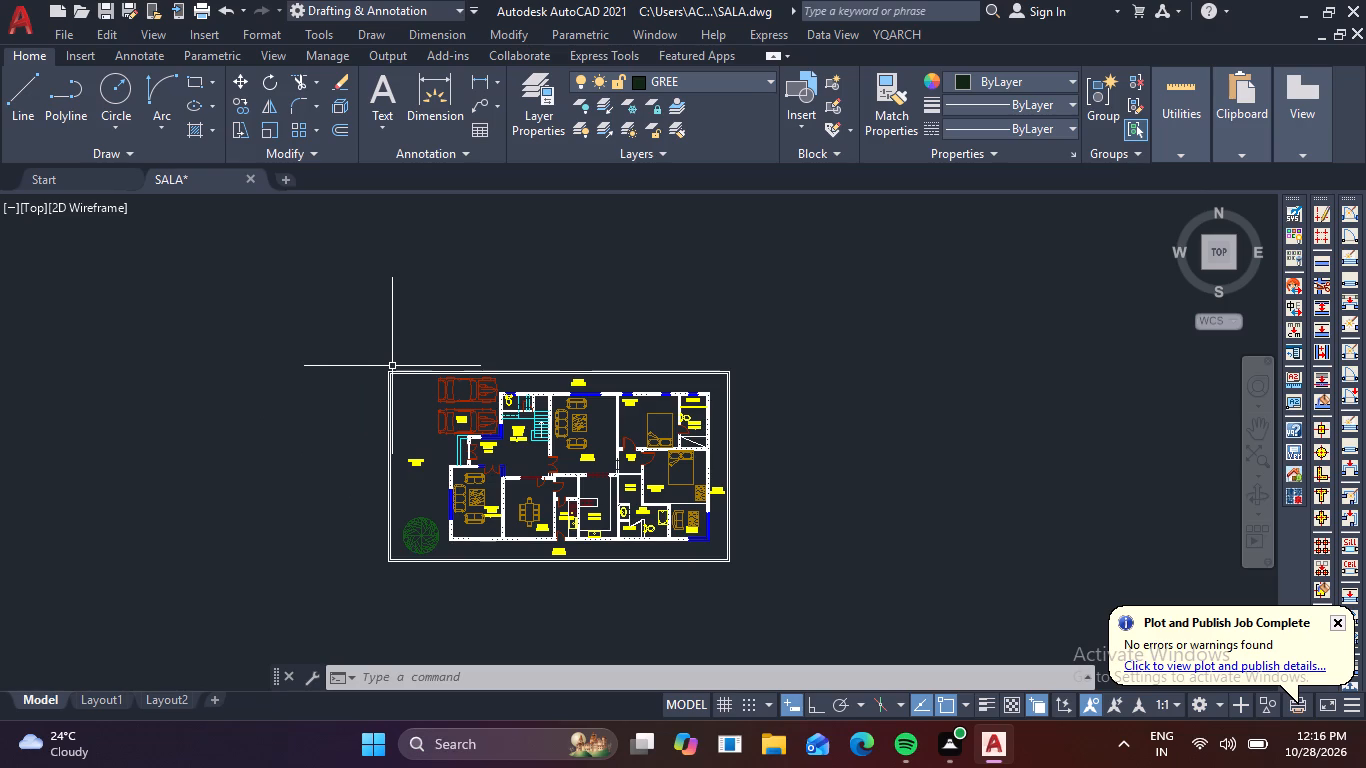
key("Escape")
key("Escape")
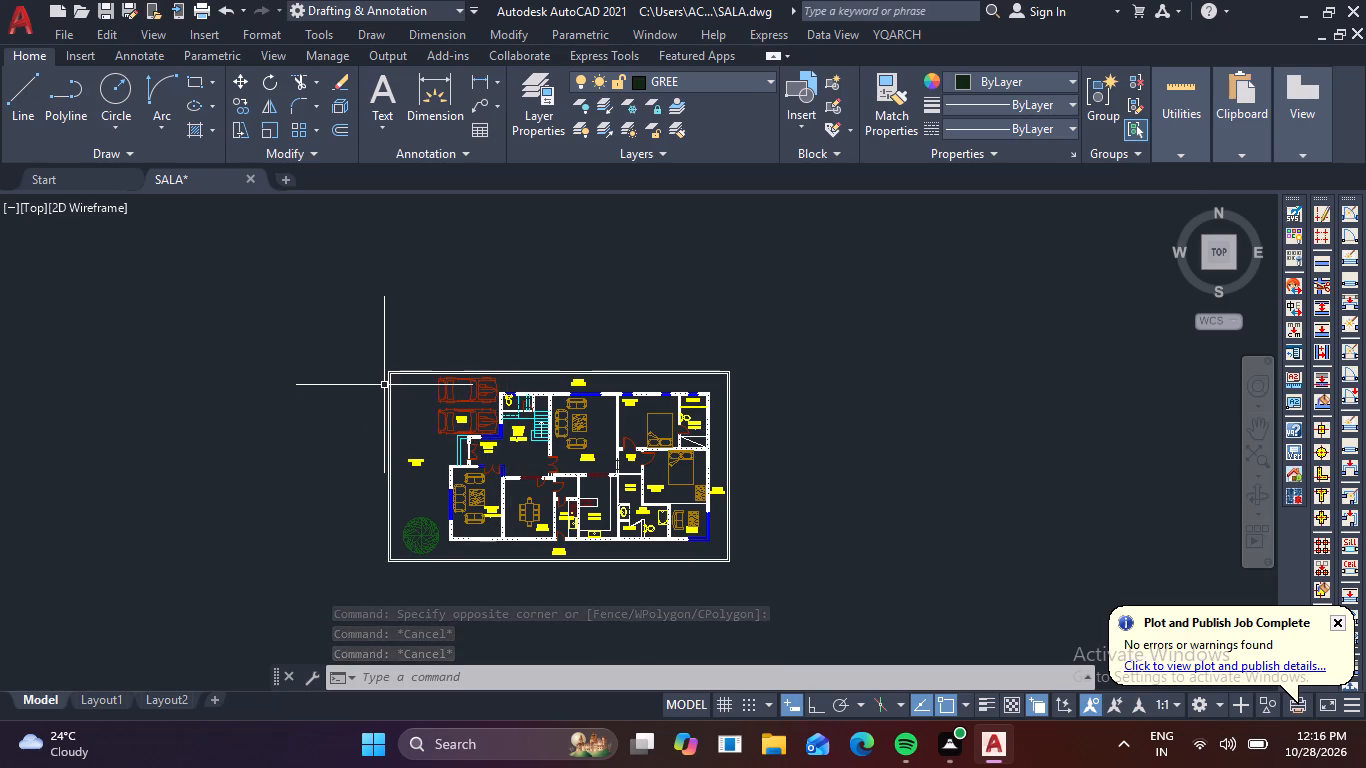
Query the LOGFILENAME system variable.
type("LO")
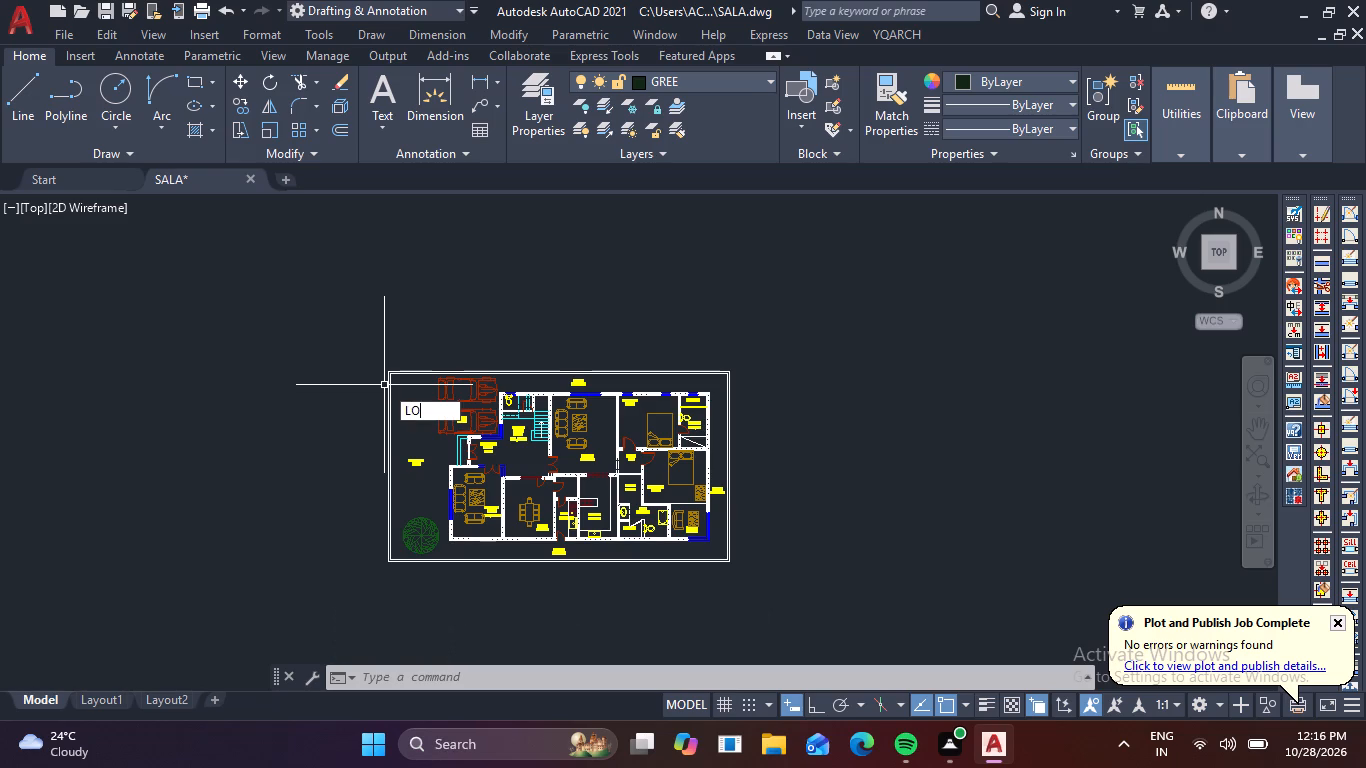
key("g")
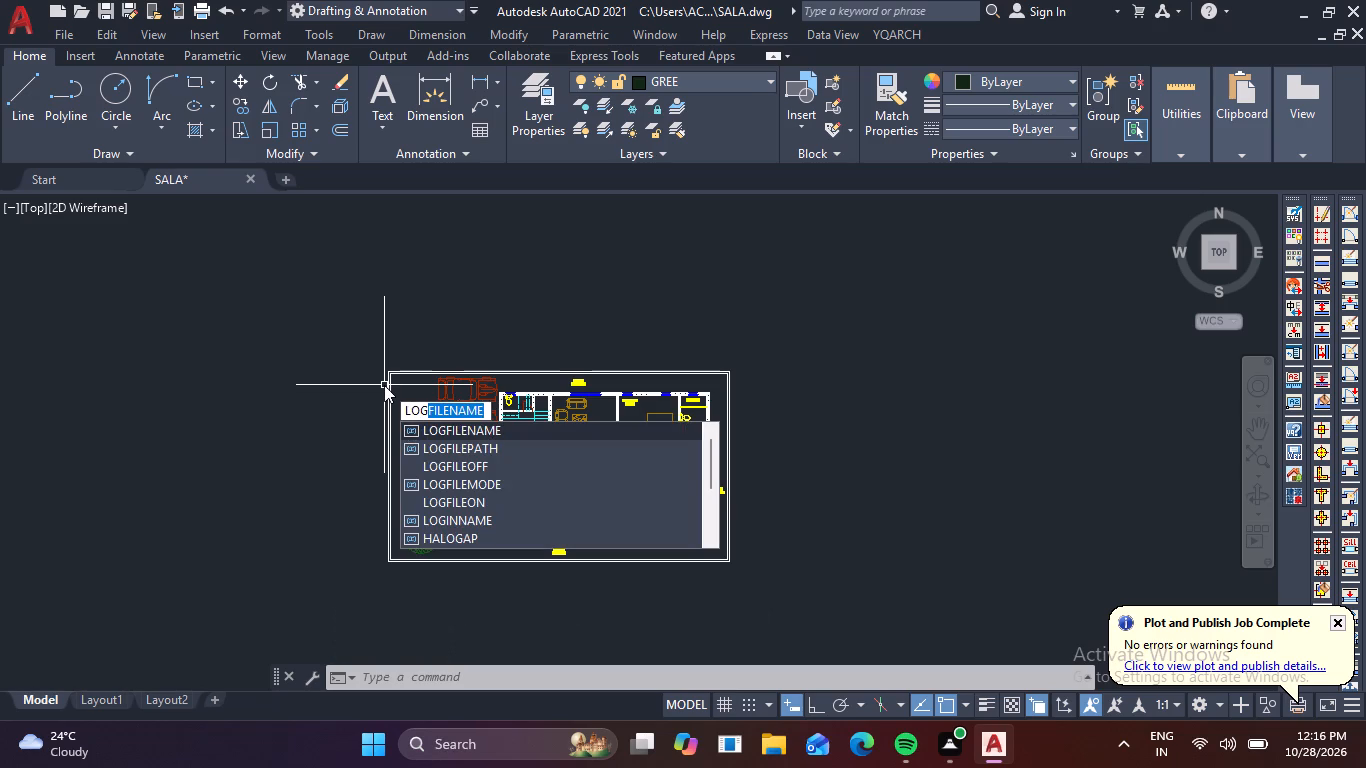
key("space")
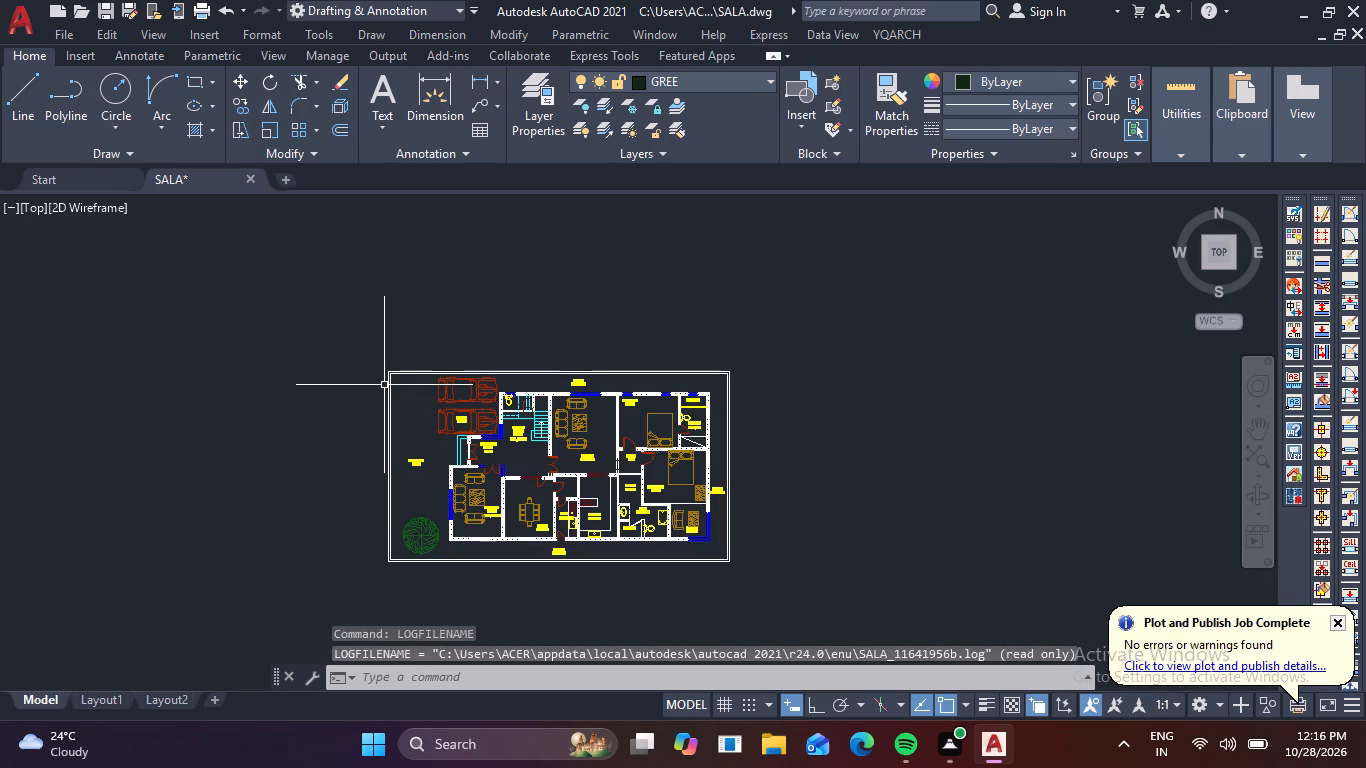